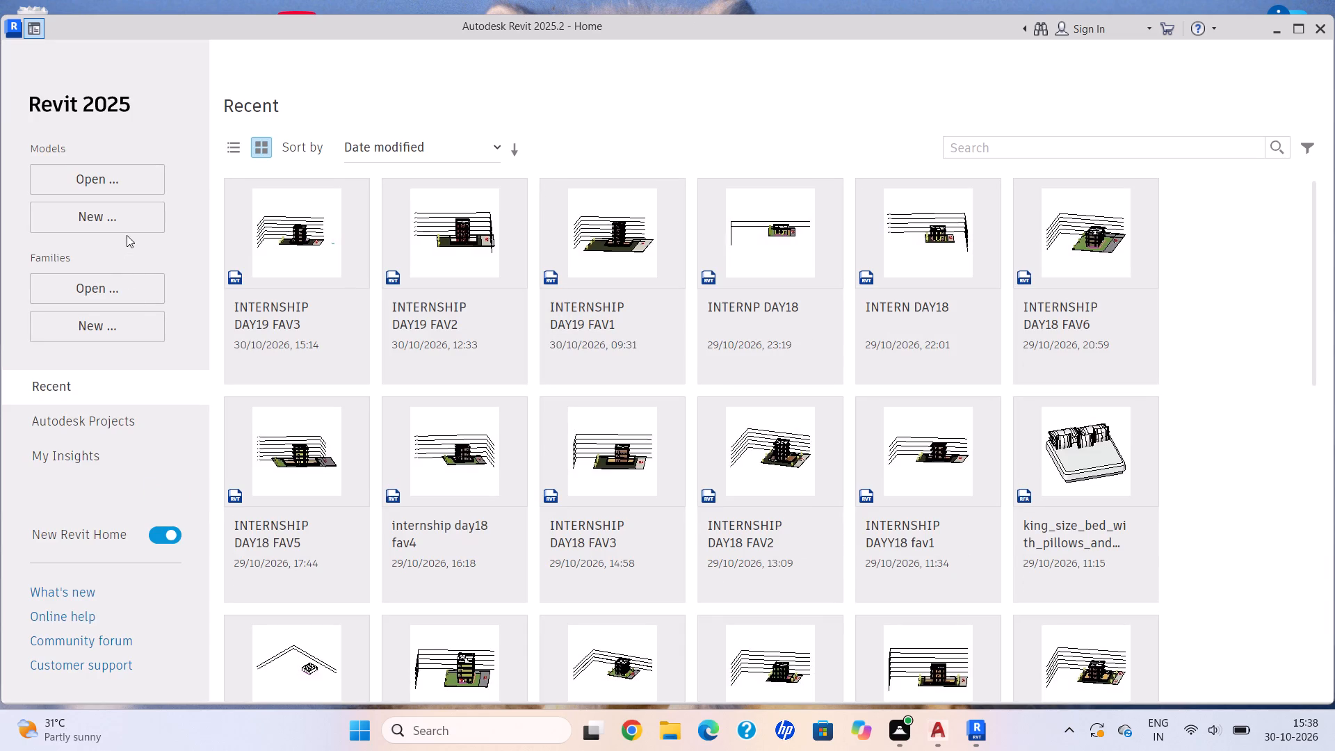
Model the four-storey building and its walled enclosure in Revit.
Create a new project from the default.rte template in the English-Imperial templates folder.
left_click(134, 220)
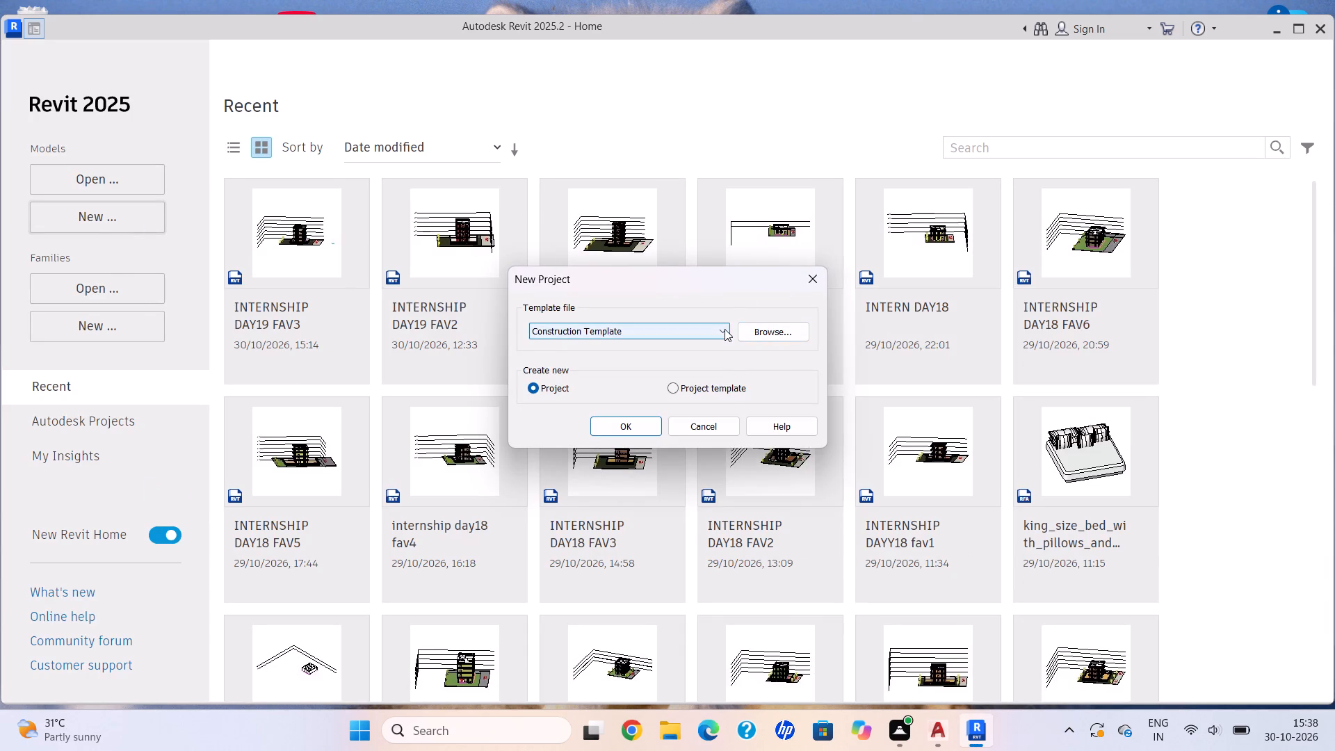
left_click(725, 329)
left_click(636, 369)
left_click(788, 325)
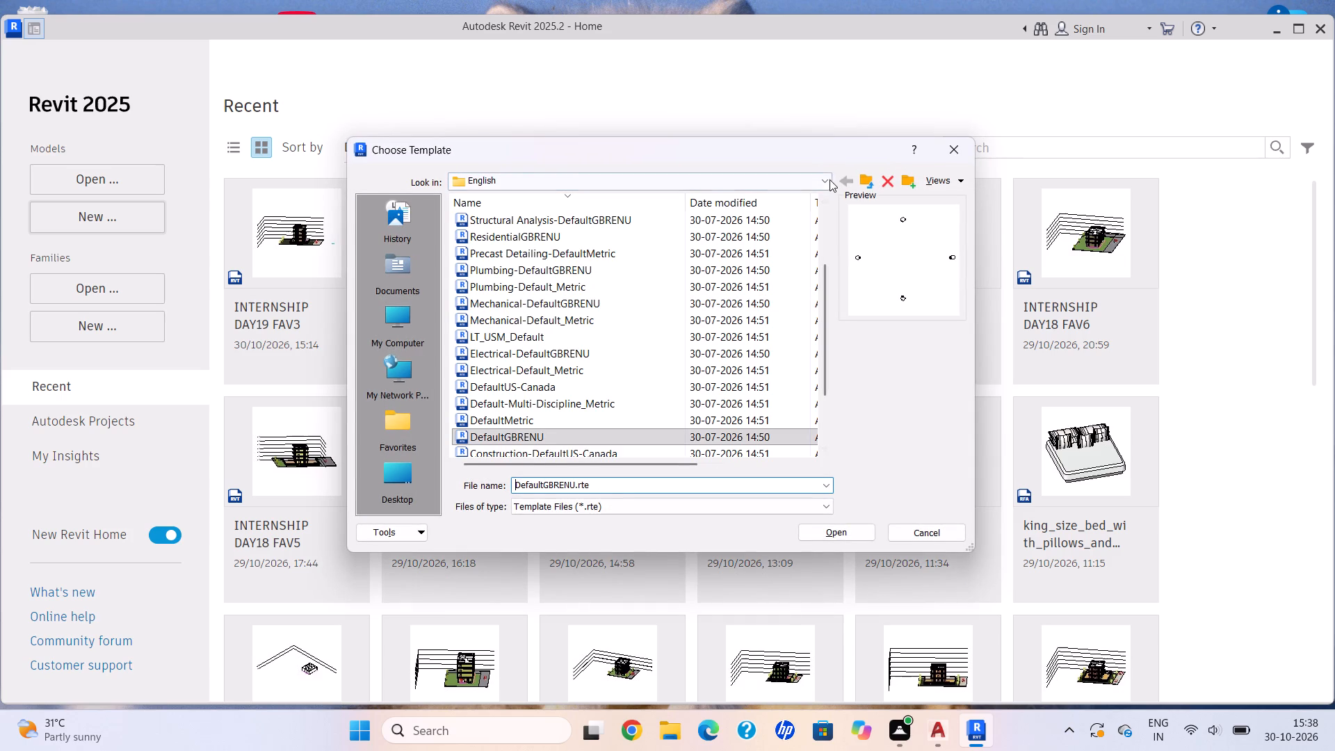
left_click(827, 179)
left_click(652, 271)
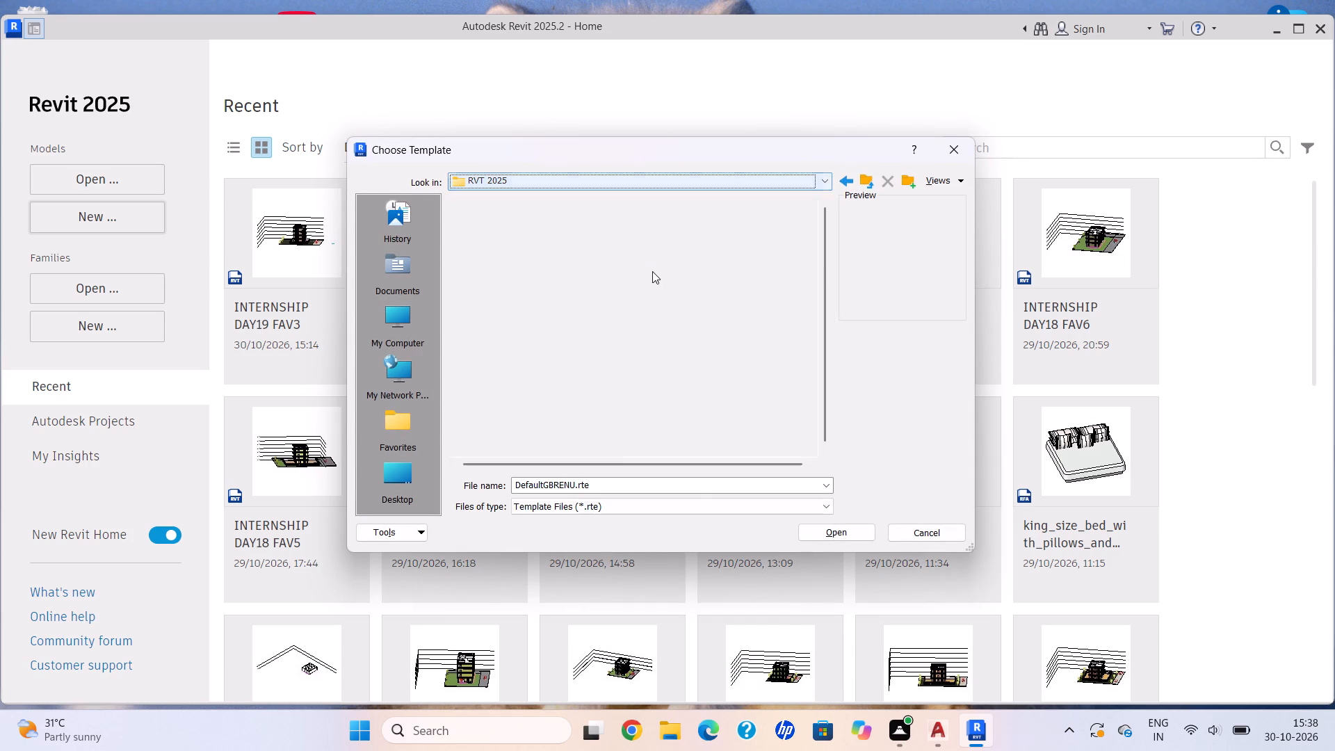
double_click(598, 244)
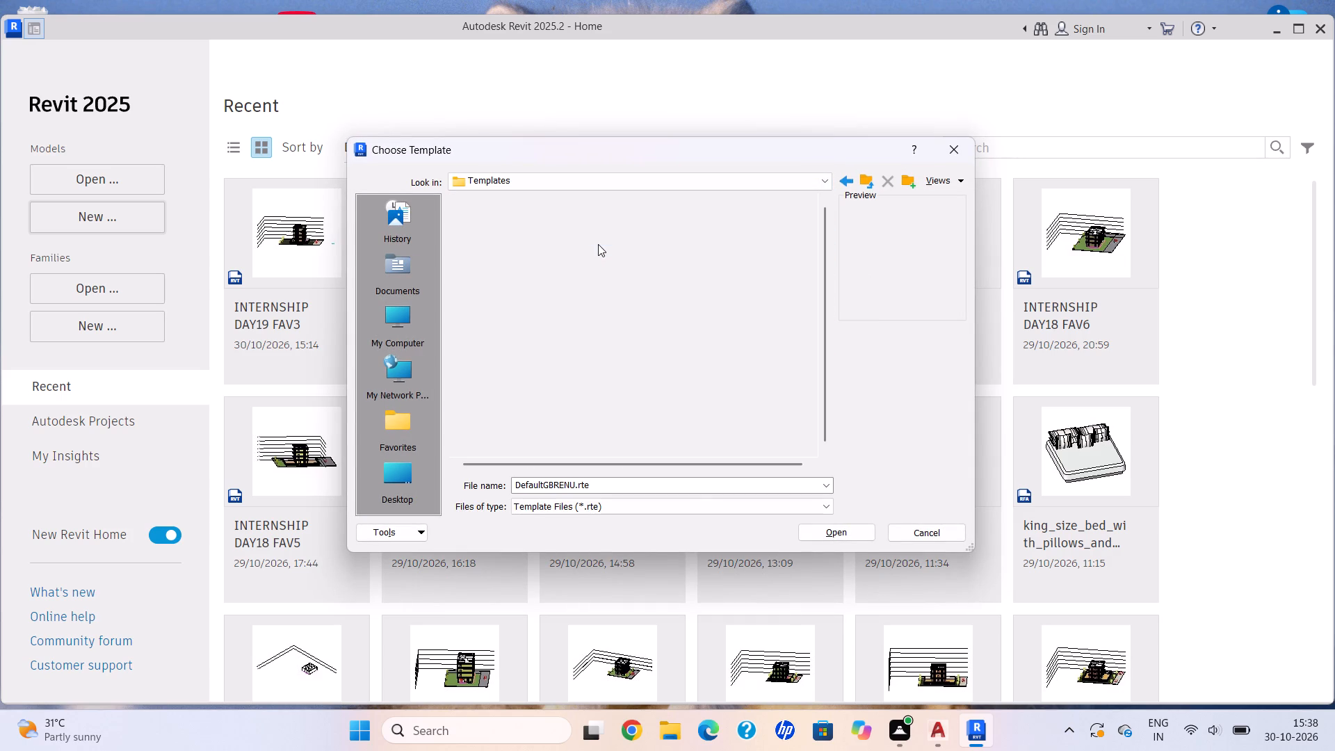
scroll(612, 396, "down", 8)
double_click(601, 389)
scroll(602, 398, "down", 7)
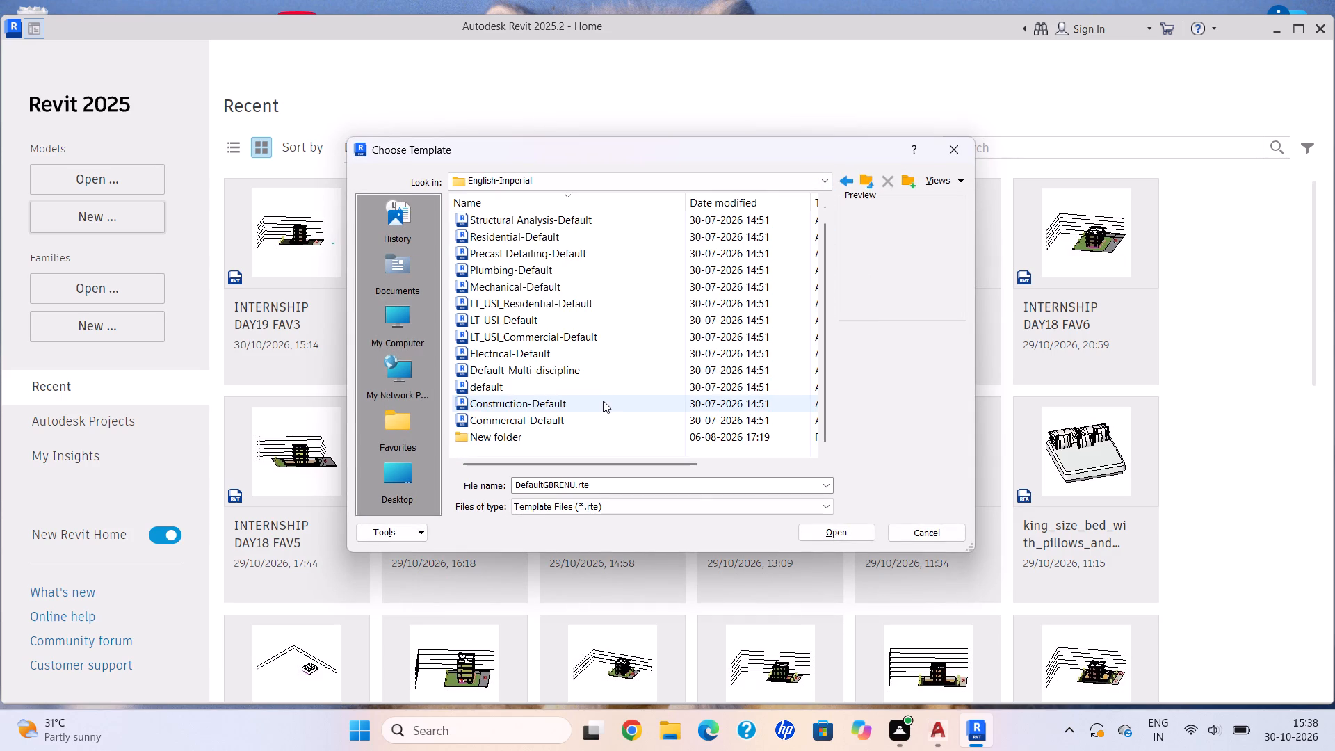
left_click(601, 391)
left_click(836, 528)
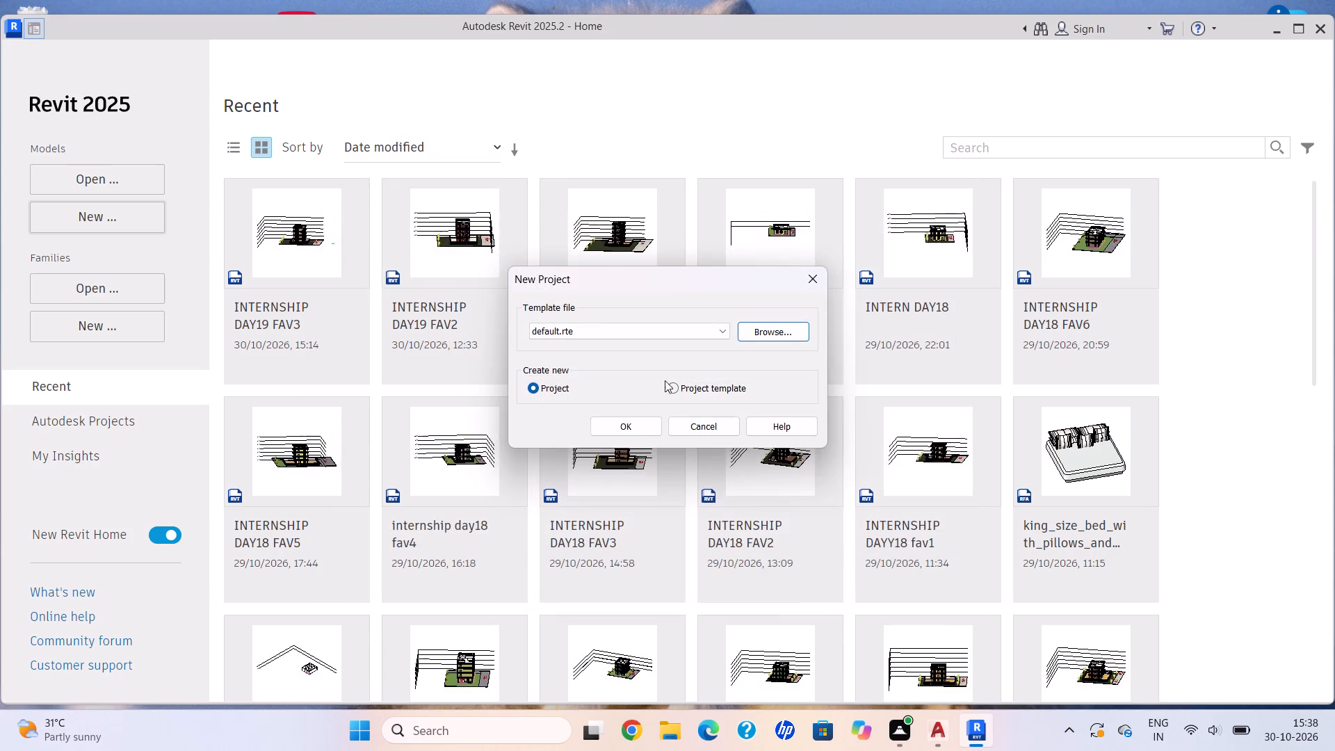
left_click(638, 428)
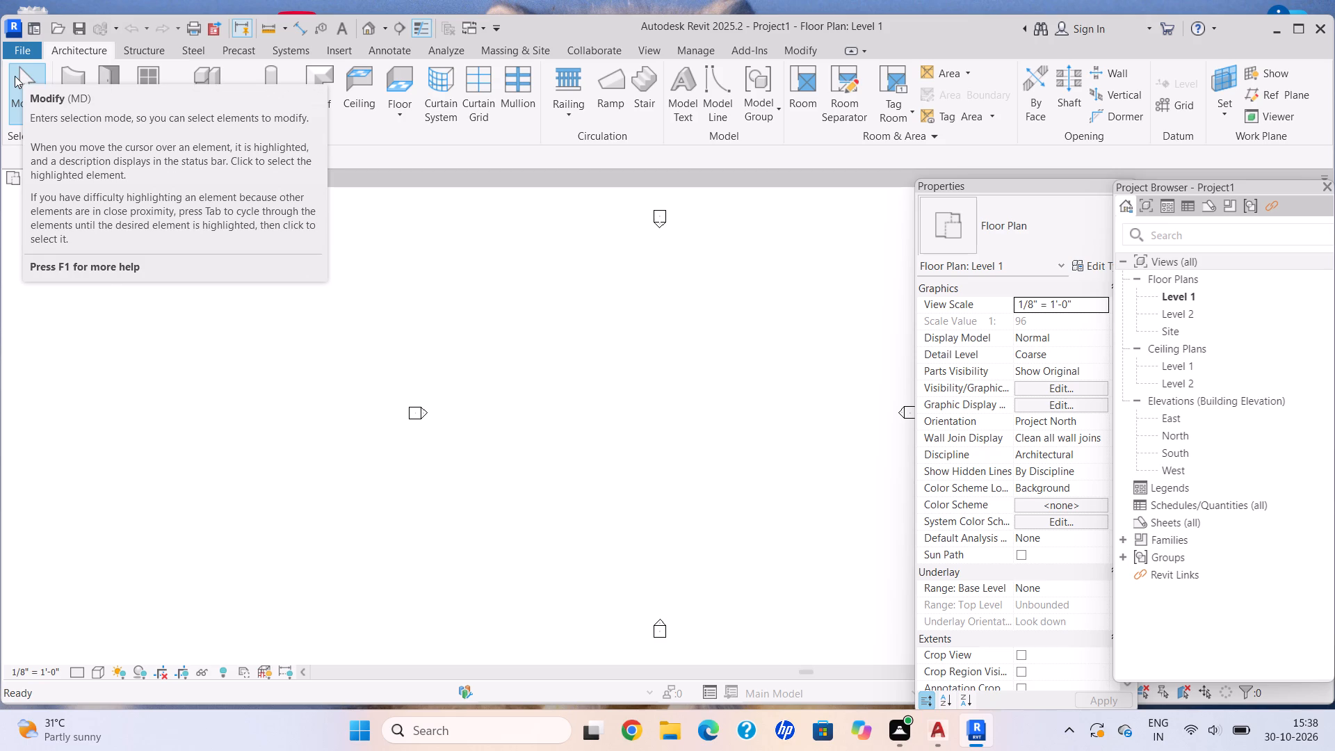
Link the CAD file internship1212.dwg from the Documents folder into the Level 1 floor plan.
left_click(340, 51)
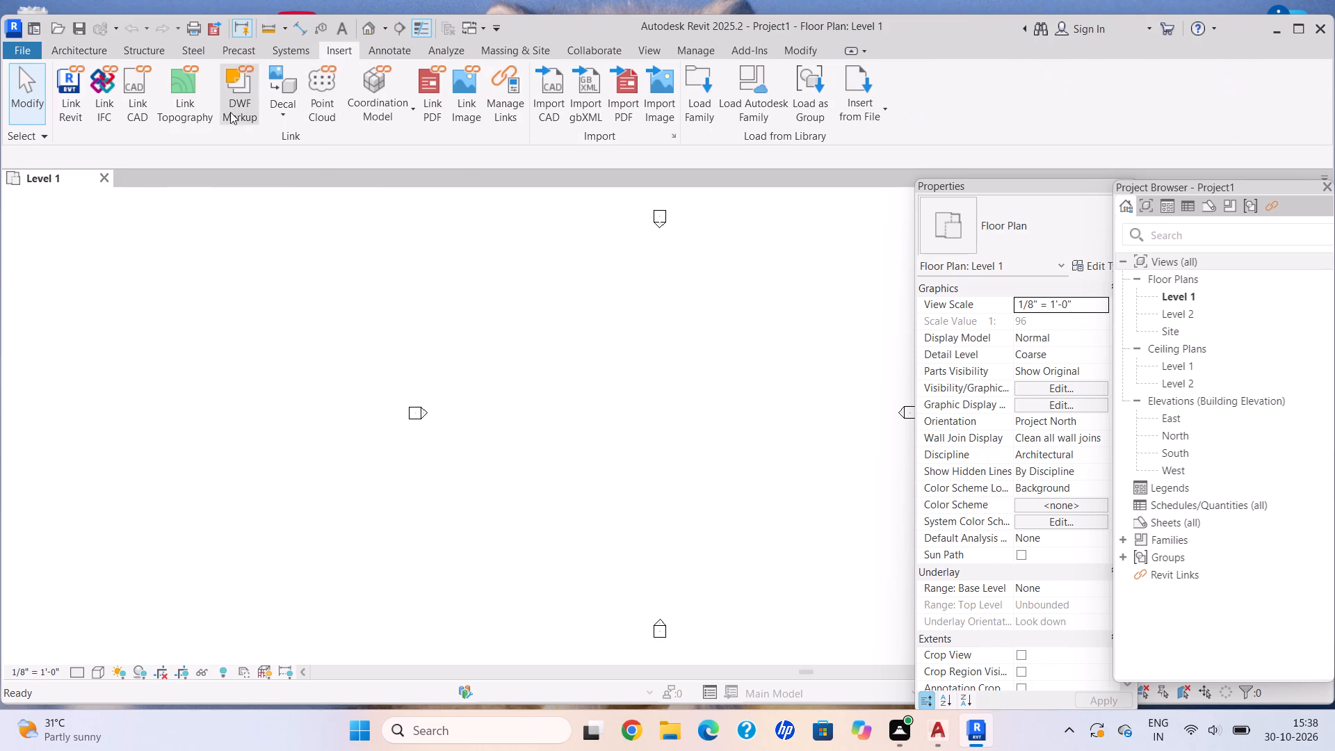
left_click(137, 107)
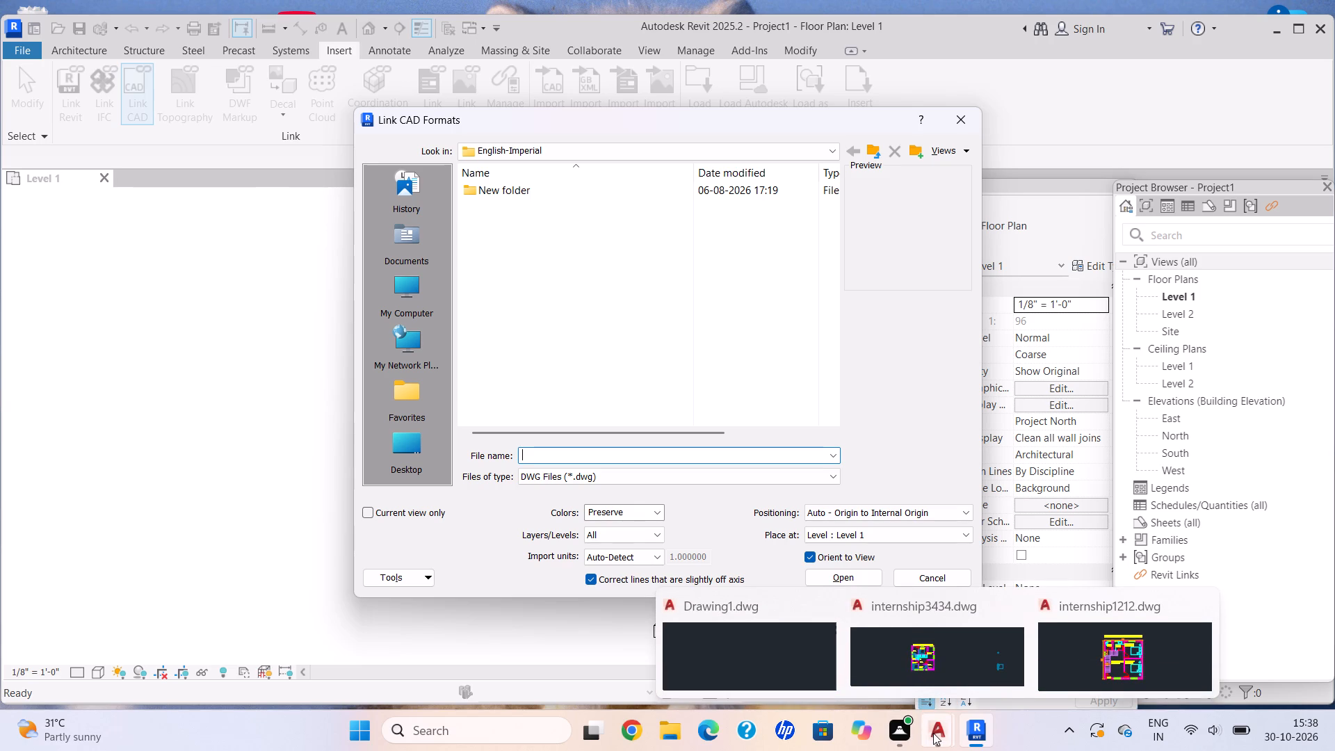
double_click(412, 254)
scroll(590, 321, "down", 16)
scroll(591, 323, "up", 5)
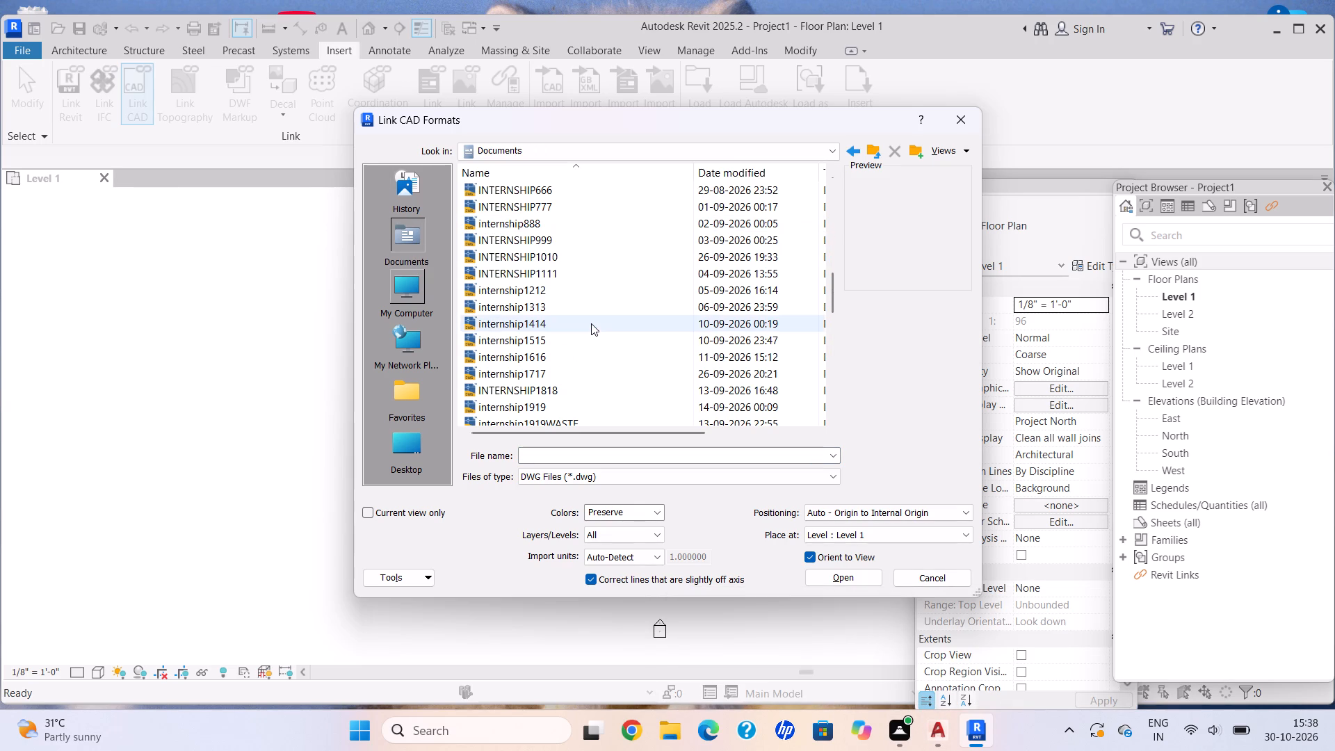
left_click(588, 283)
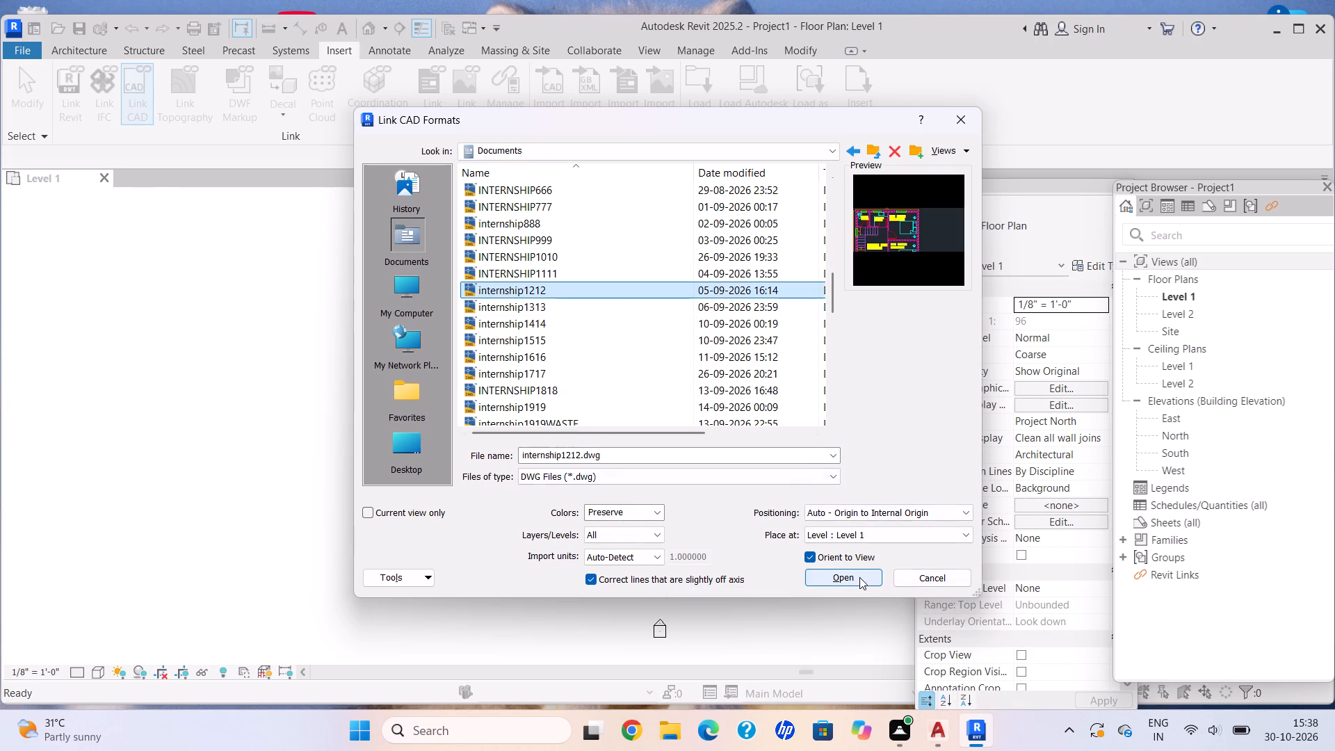
left_click(859, 577)
Start an architectural wall and set the Generic - 8" type's structure layer thickness to 9".
scroll(793, 293, "up", 10)
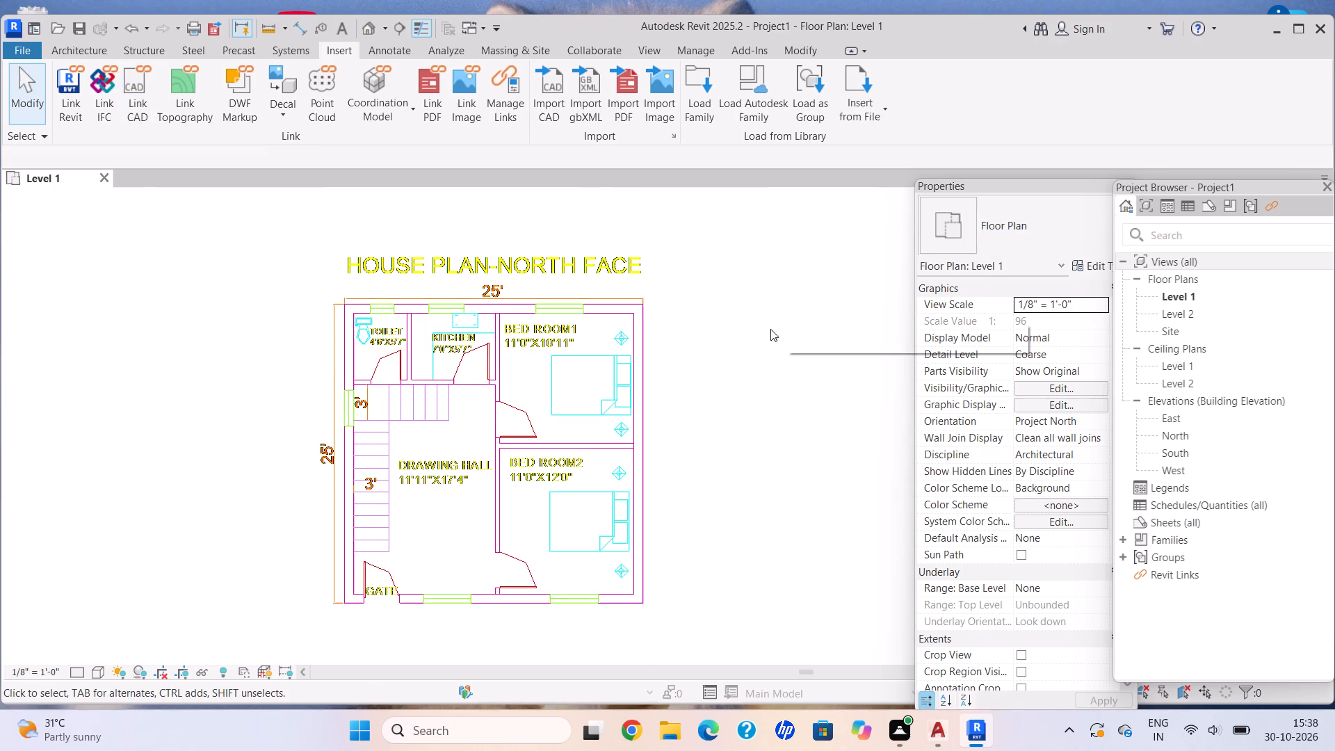
middle_click_drag(770, 334, 768, 354)
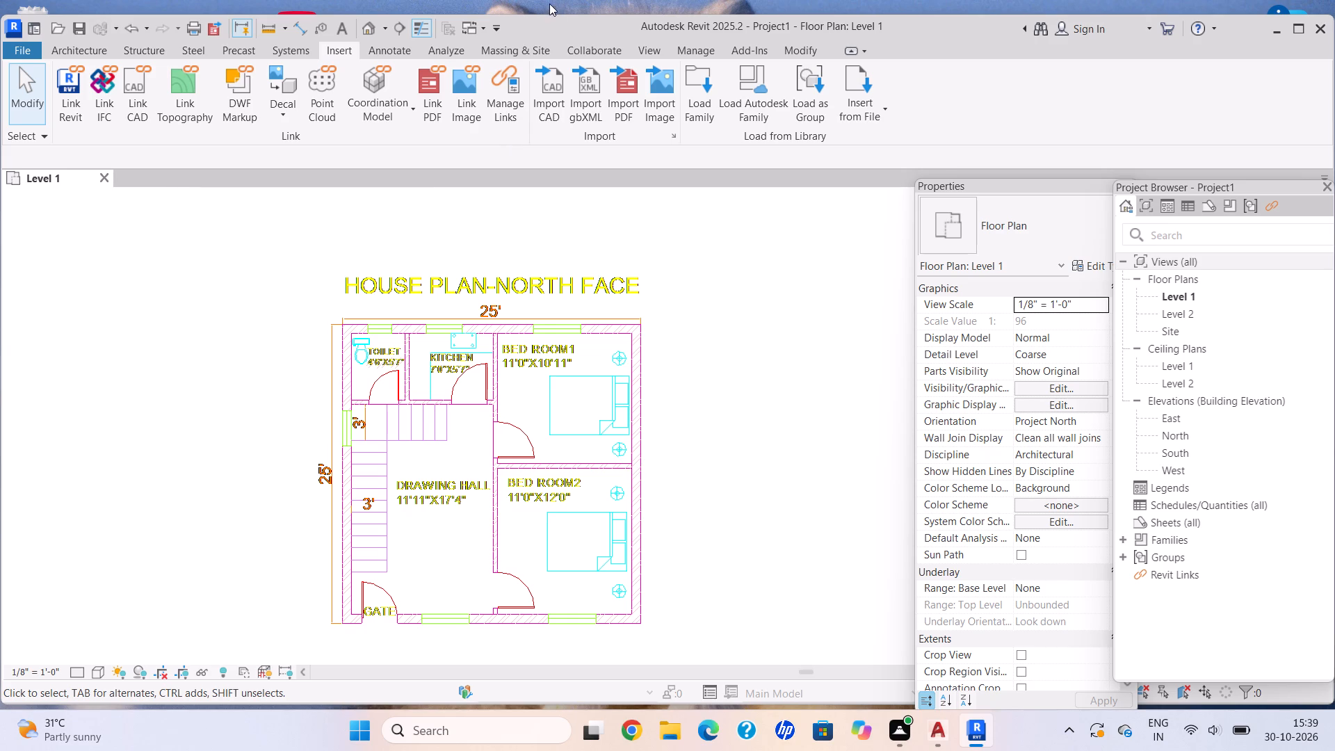
left_click(52, 48)
left_click(76, 119)
left_click(108, 144)
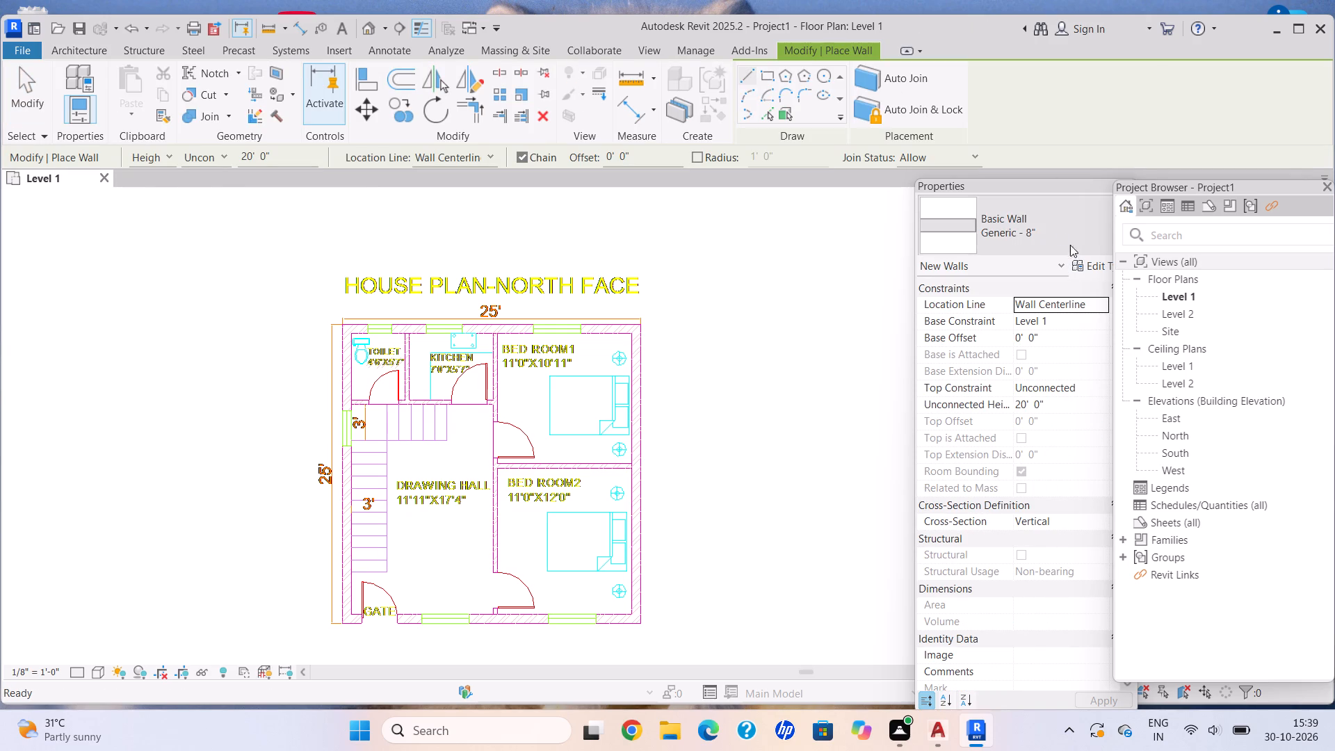
left_click(1106, 265)
left_click(973, 267)
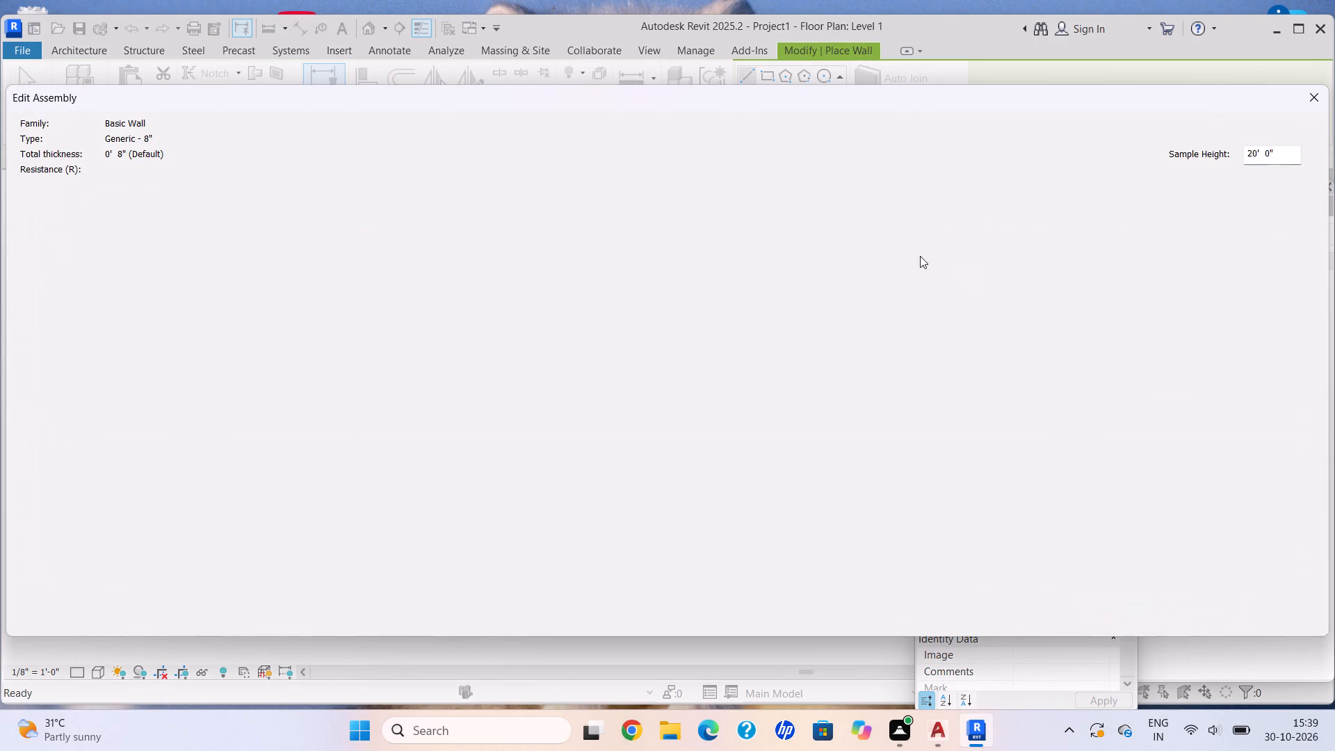
left_click(629, 260)
key("BackSpace")
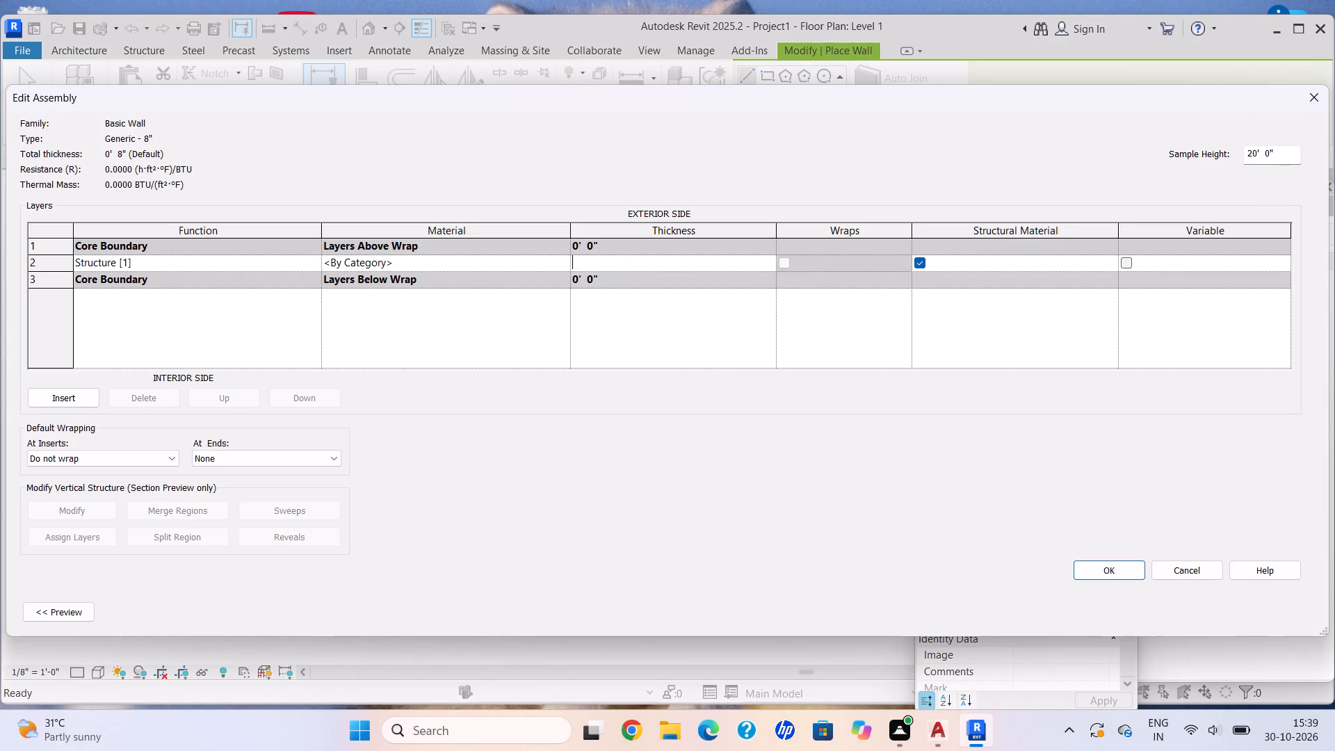
key("6")
key("BackSpace")
key("BackSpace")
type("9\"")
key("Return")
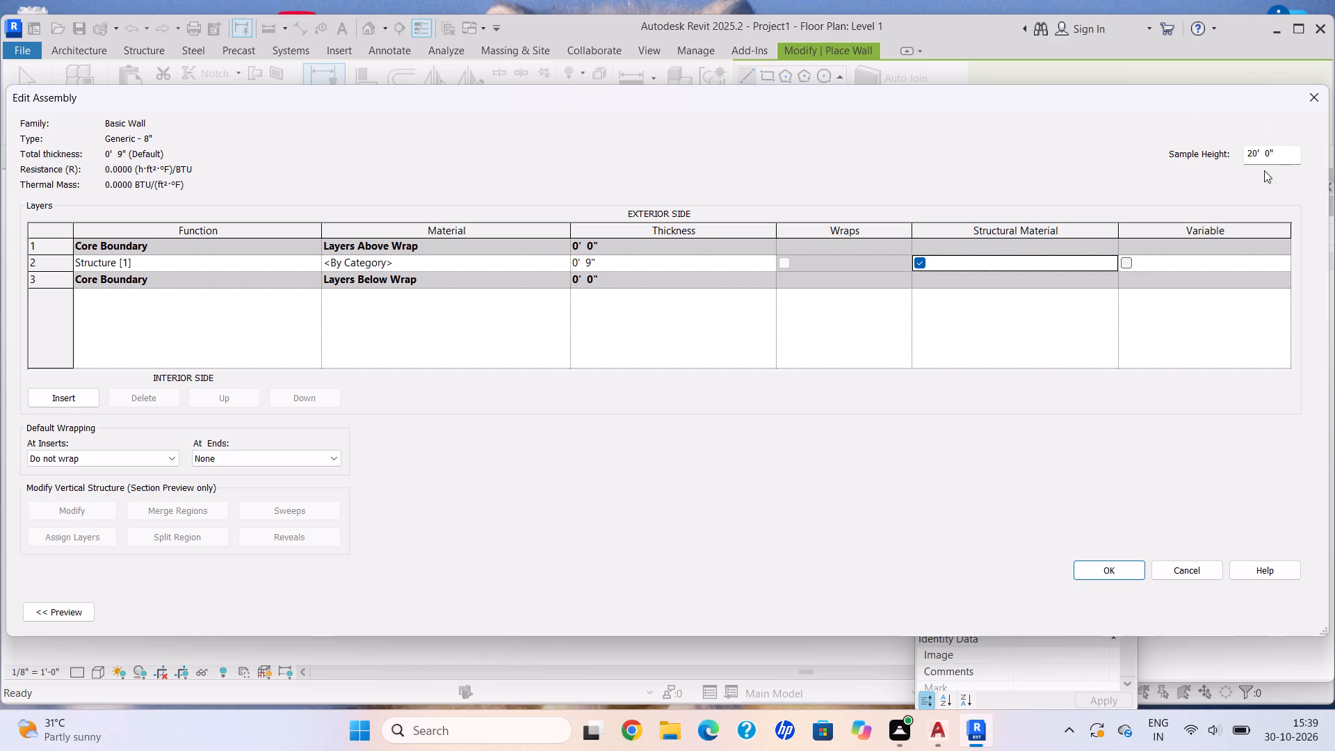
Set the wall assembly's sample height to 10' and apply the type changes.
left_click(1292, 159)
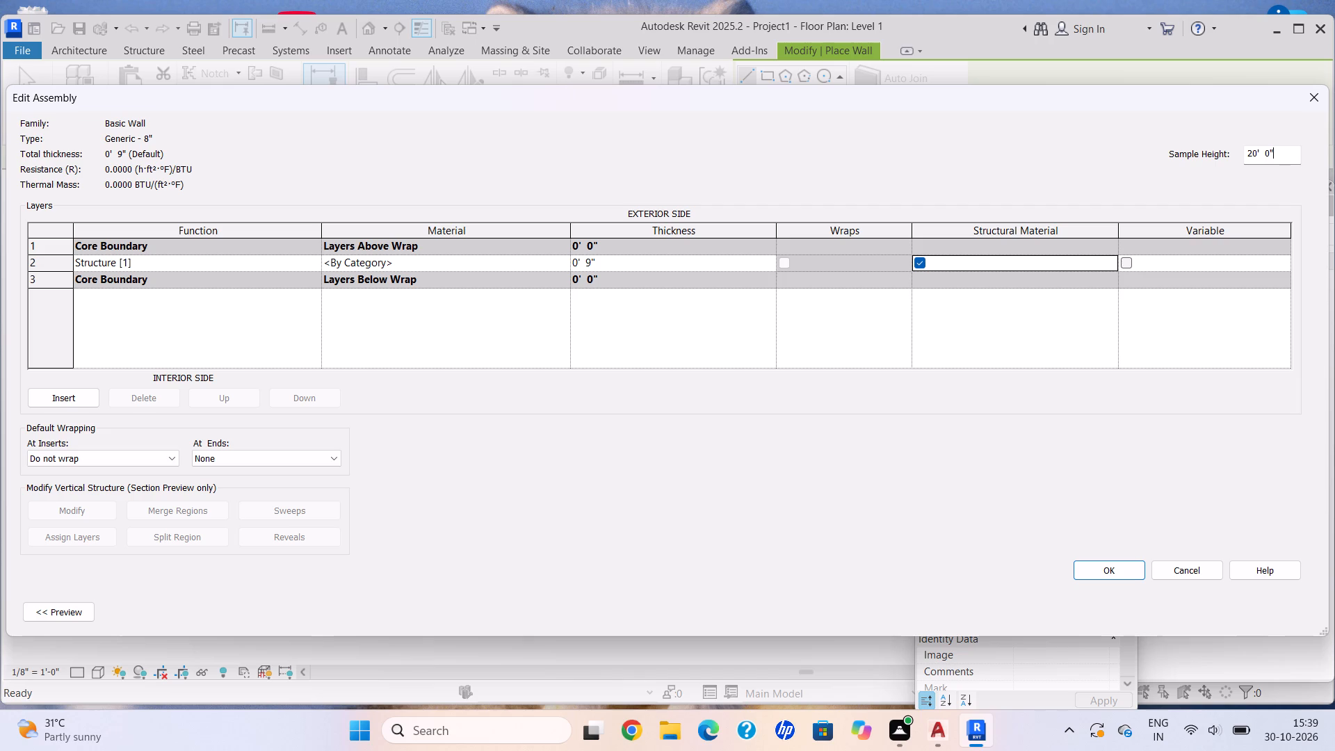
left_click(1289, 156)
key("BackSpace")
key("BackSpace")
key("BackSpace")
key("BackSpace")
key("BackSpace")
key("BackSpace")
key("BackSpace")
key("BackSpace")
key("BackSpace")
key("BackSpace")
key("BackSpace")
key("BackSpace")
key("BackSpace")
key("BackSpace")
key("BackSpace")
key("BackSpace")
key("BackSpace")
key("BackSpace")
key("BackSpace")
type("10'")
key("Return")
left_click(1118, 579)
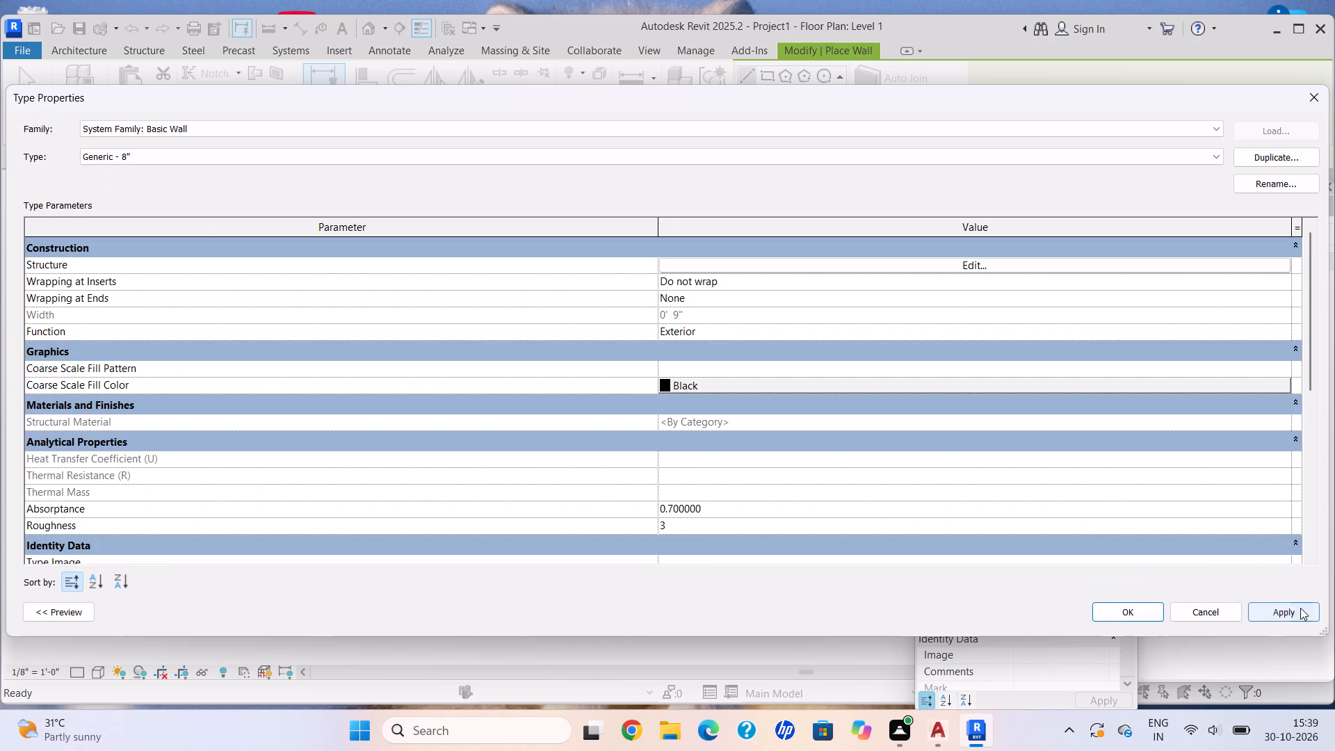
left_click(1299, 607)
left_click(1073, 624)
left_click(1099, 615)
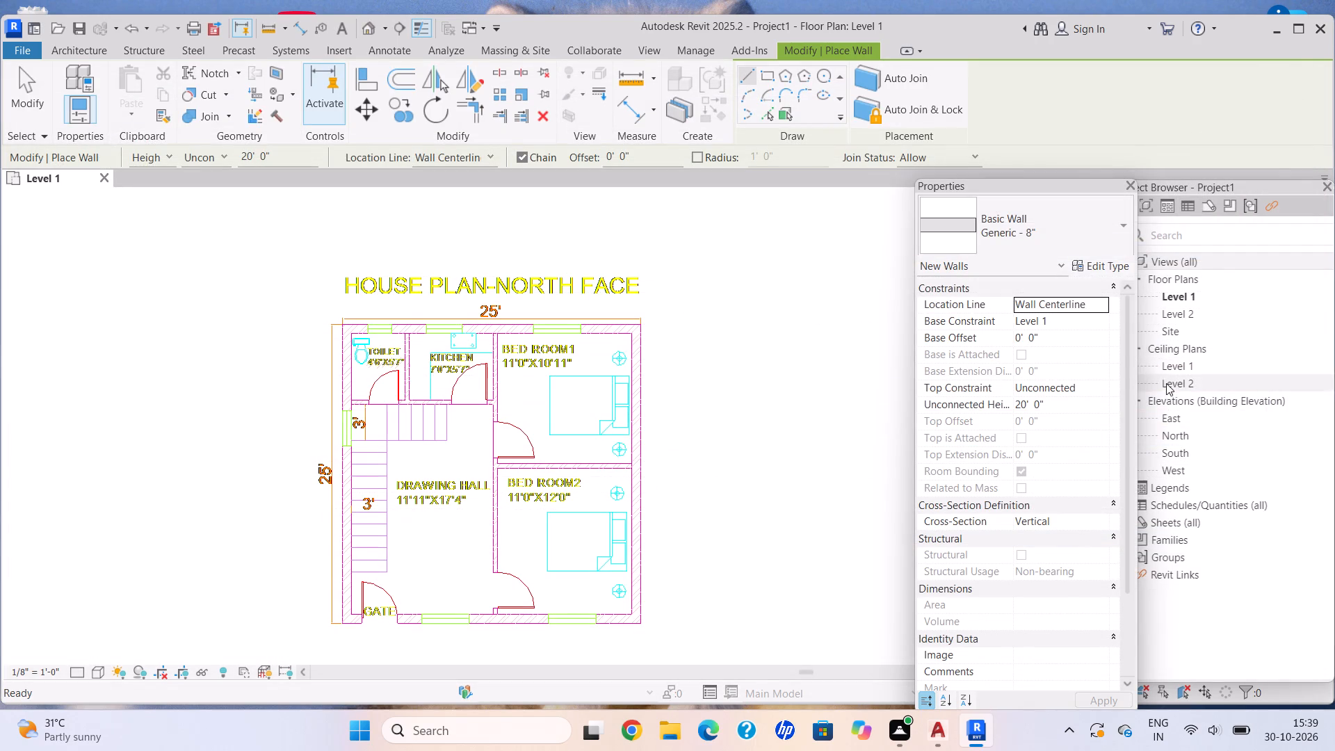
Set the new walls' location line to Finish Face: Exterior and their unconnected height to 10'.
left_click(1104, 300)
left_click(1067, 348)
scroll(1053, 393, "up", 3)
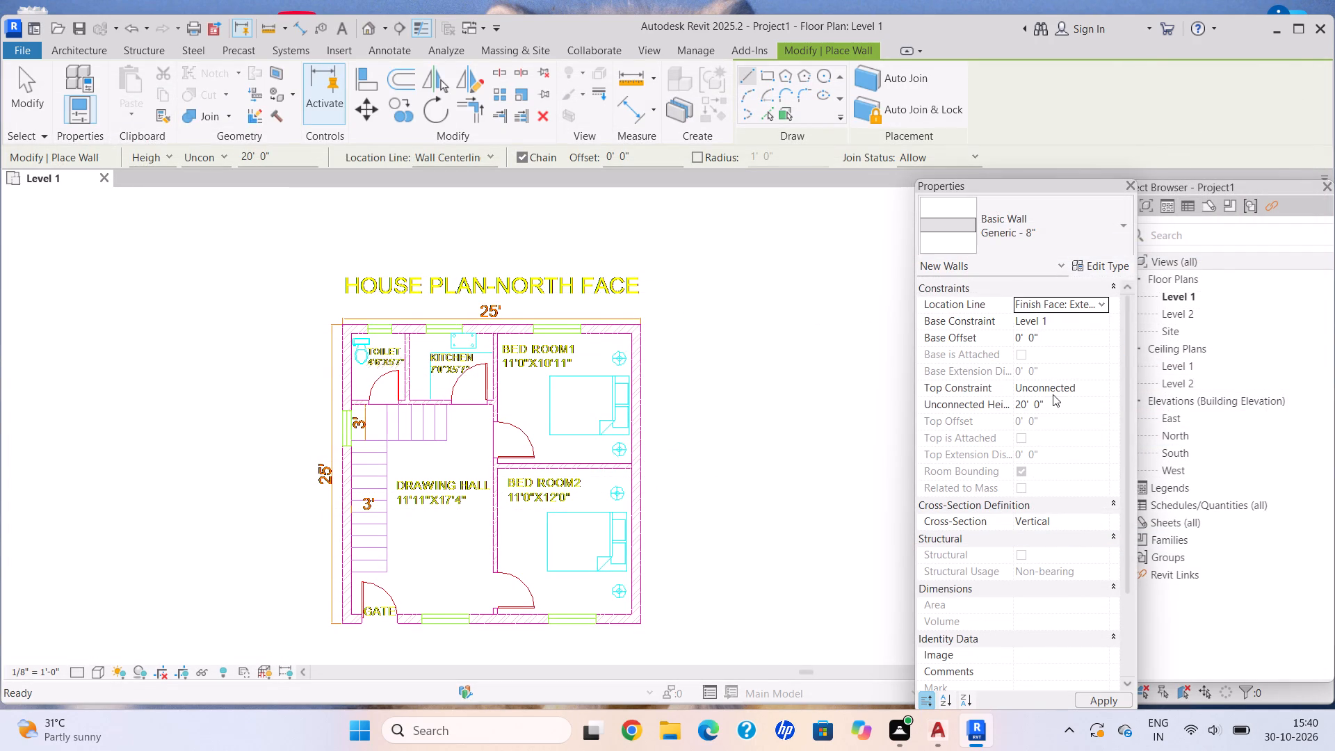
scroll(1053, 394, "up", 2)
left_click(1055, 405)
key("BackSpace")
key("BackSpace")
type("10")
key("Return")
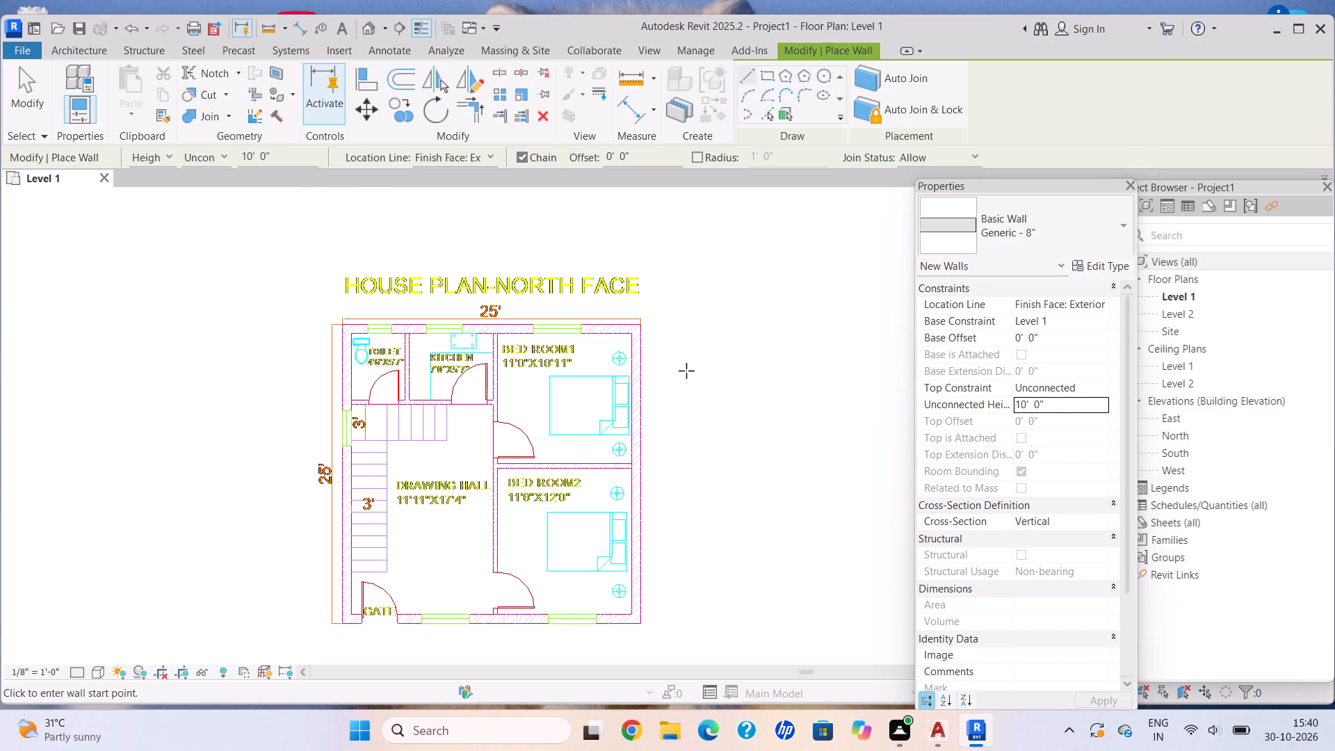
key("Escape")
Draw the plan's top exterior wall with the Generic - 8" type, from the outer top-left corner to the outer top-right corner.
scroll(552, 309, "up", 2)
middle_click_drag(403, 401, 398, 374)
scroll(395, 364, "down", 1)
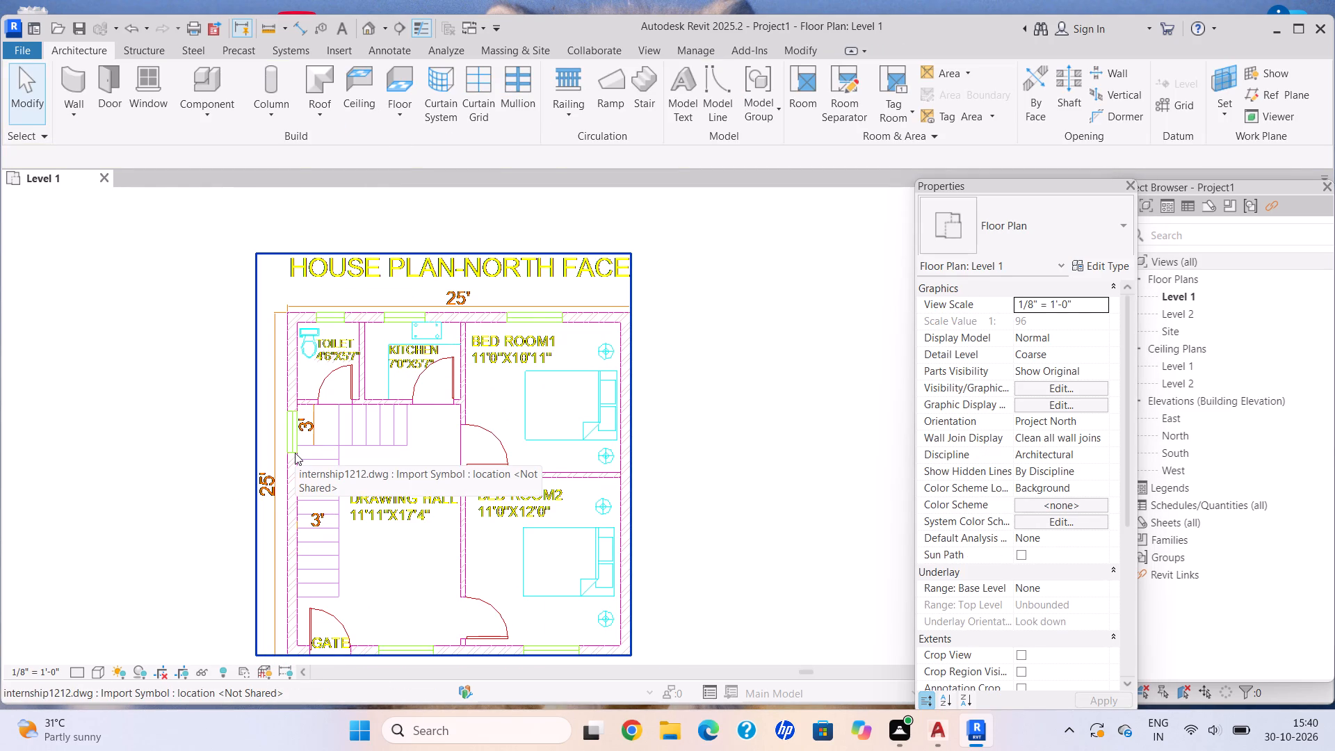
scroll(336, 330, "up", 1)
left_click(65, 106)
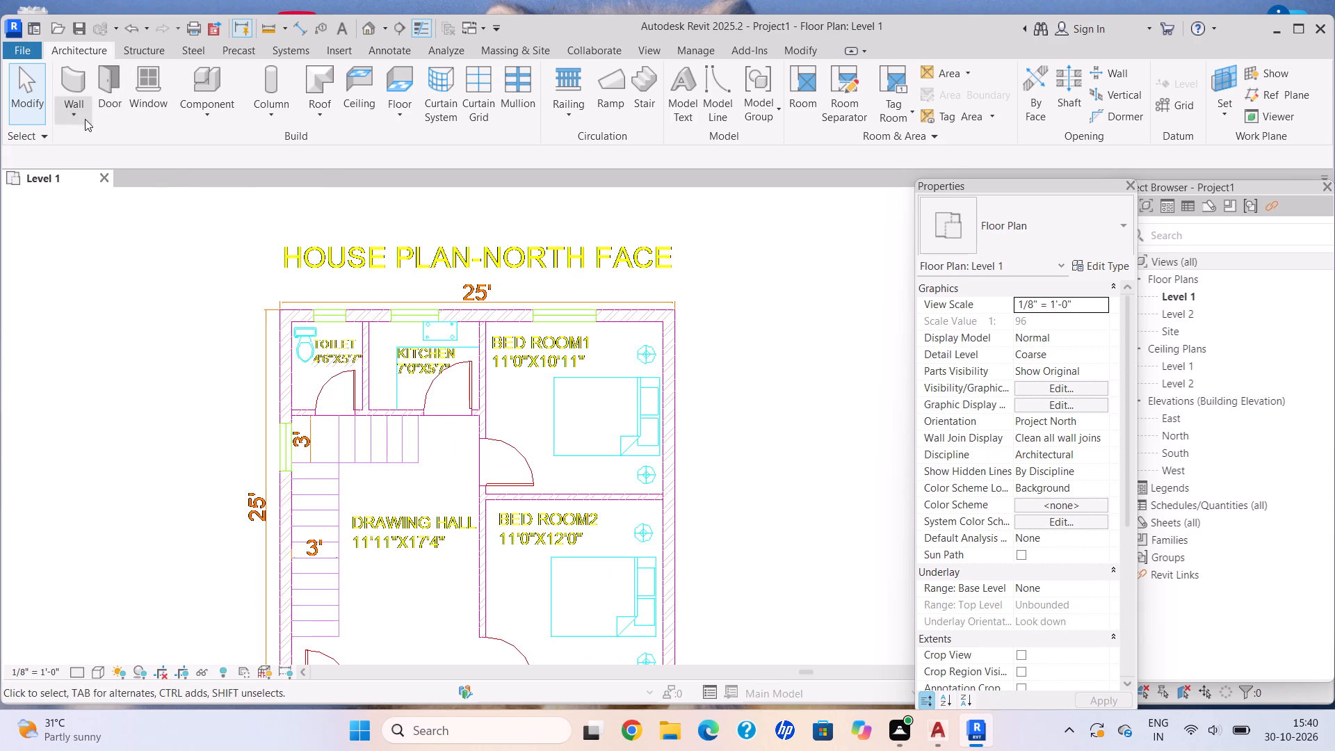
left_click(130, 134)
scroll(362, 252, "up", 4)
middle_click_drag(359, 257, 276, 235)
scroll(144, 339, "up", 6)
left_click(127, 322)
middle_click_drag(546, 293, 328, 309)
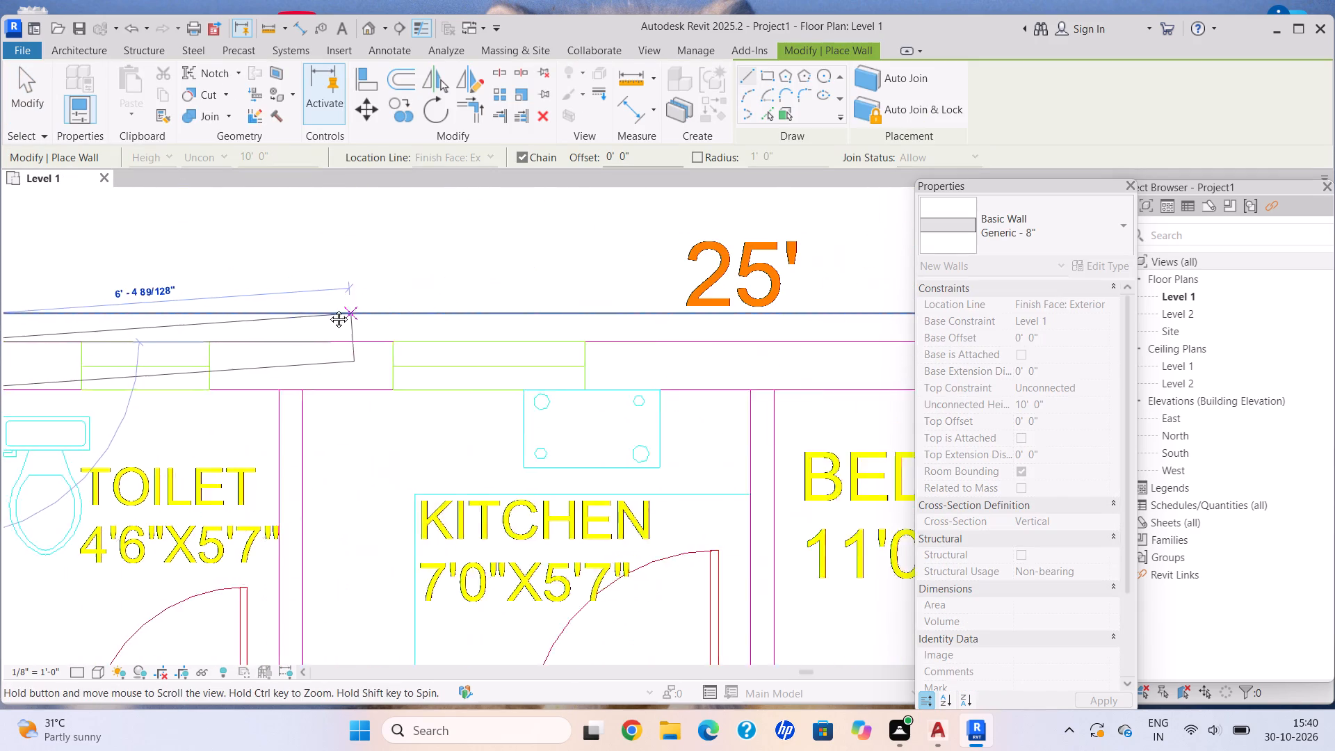
middle_click_drag(328, 309, 330, 309)
scroll(631, 322, "down", 5)
middle_click_drag(610, 318, 458, 286)
scroll(684, 294, "down", 1)
middle_click_drag(685, 294, 460, 289)
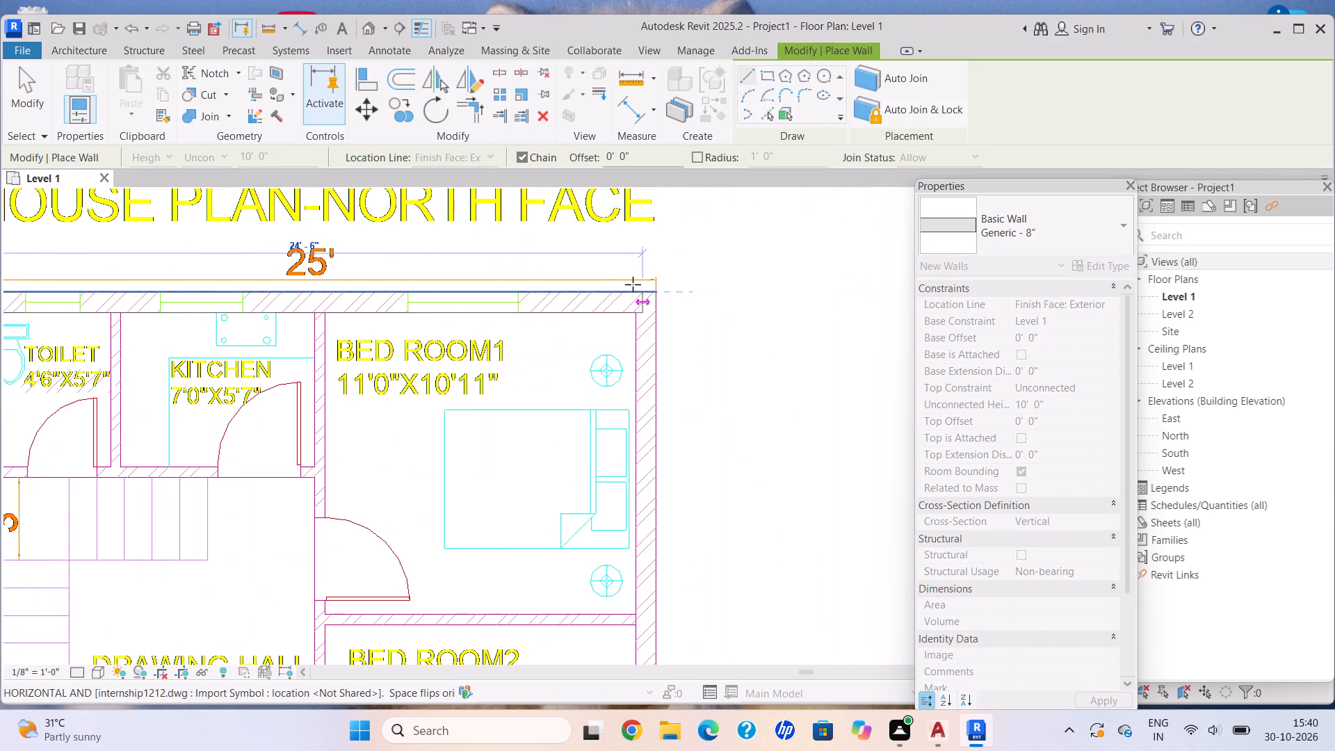
scroll(633, 284, "up", 7)
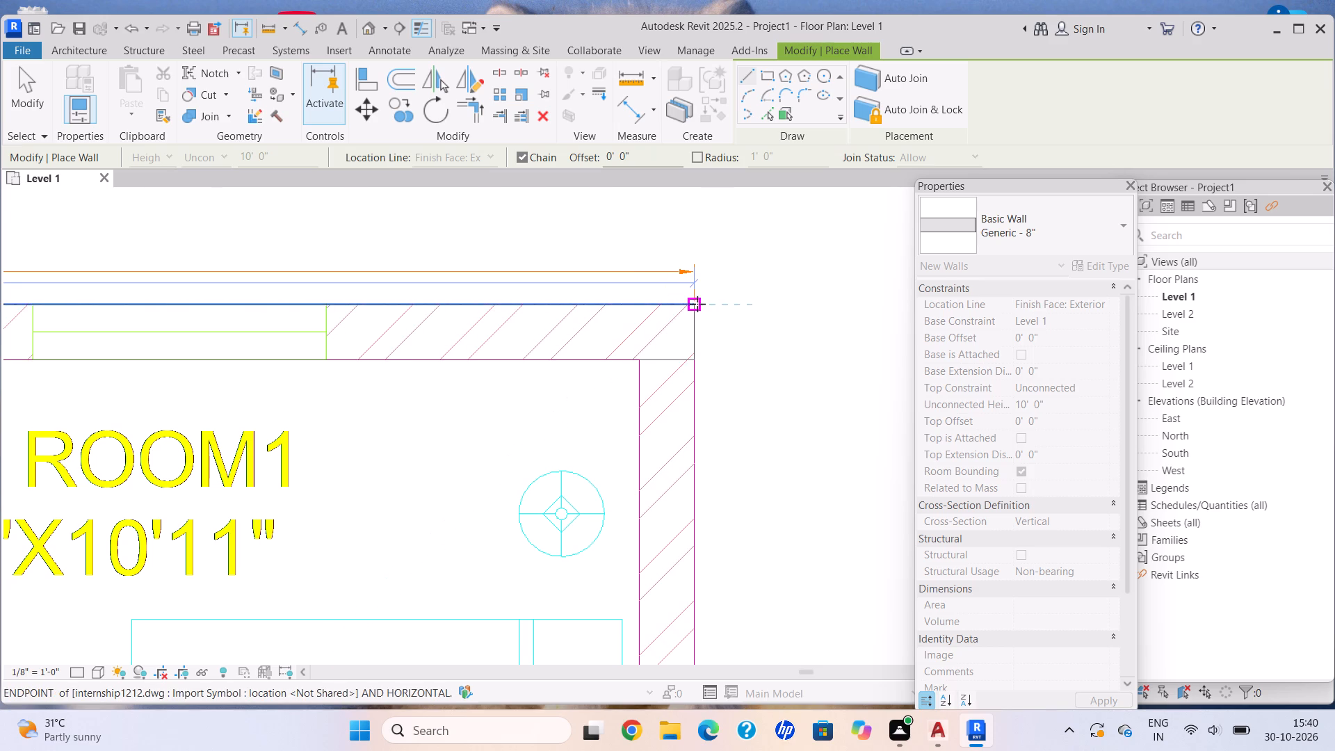
left_click(697, 302)
Continue the wall chain down the plan's right exterior side to the outer bottom-right corner beside Bed Room 2.
scroll(716, 412, "down", 8)
middle_click(721, 429)
middle_click_drag(715, 416, 693, 333)
scroll(690, 455, "down", 1)
middle_click_drag(690, 455, 665, 369)
scroll(690, 435, "down", 2)
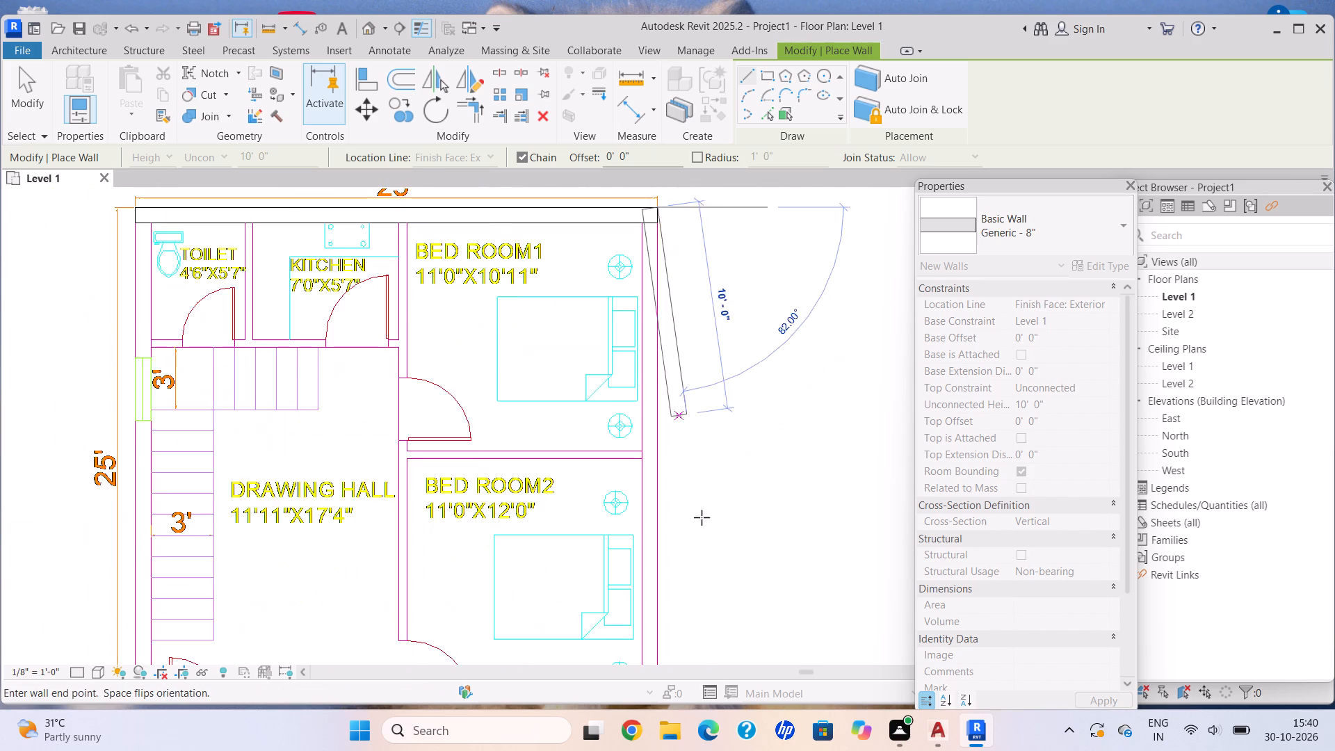
middle_click_drag(695, 510, 670, 421)
middle_click_drag(684, 337, 694, 295)
middle_click_drag(697, 282, 699, 275)
scroll(617, 565, "up", 3)
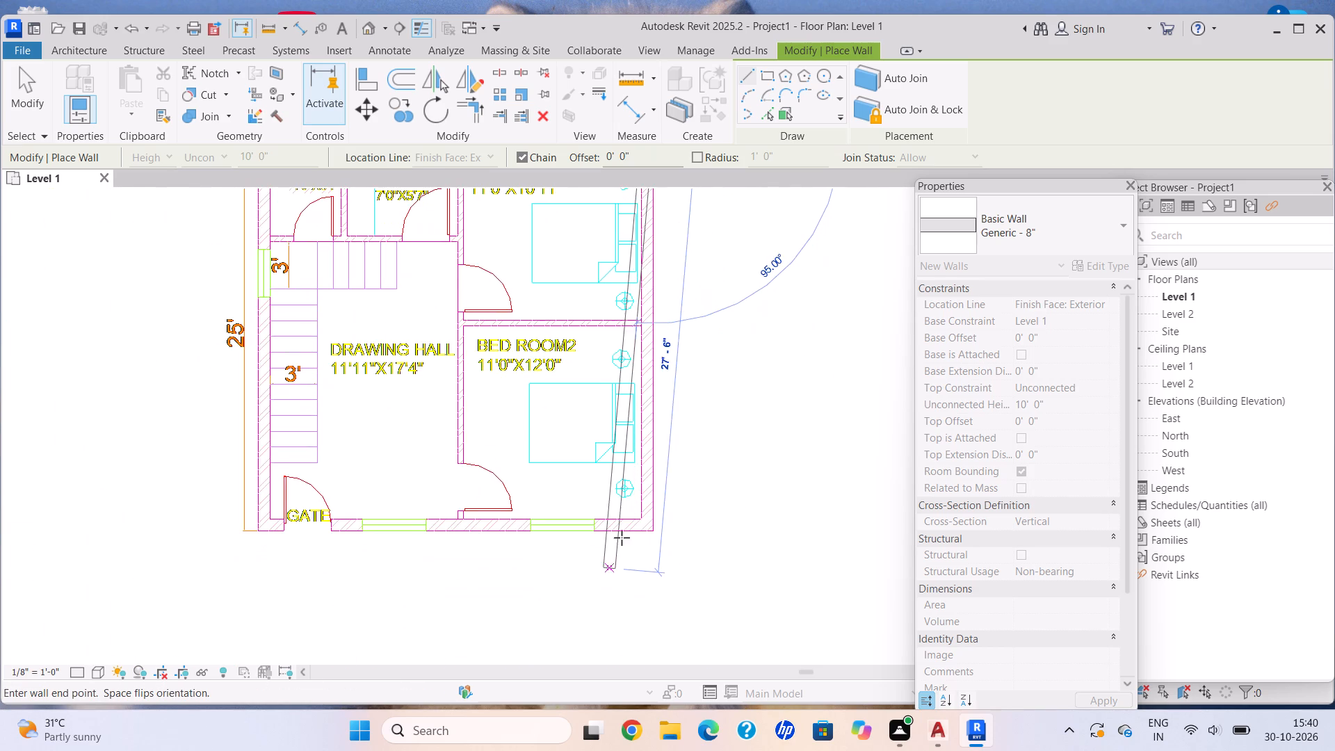
scroll(622, 538, "up", 9)
left_click(734, 483)
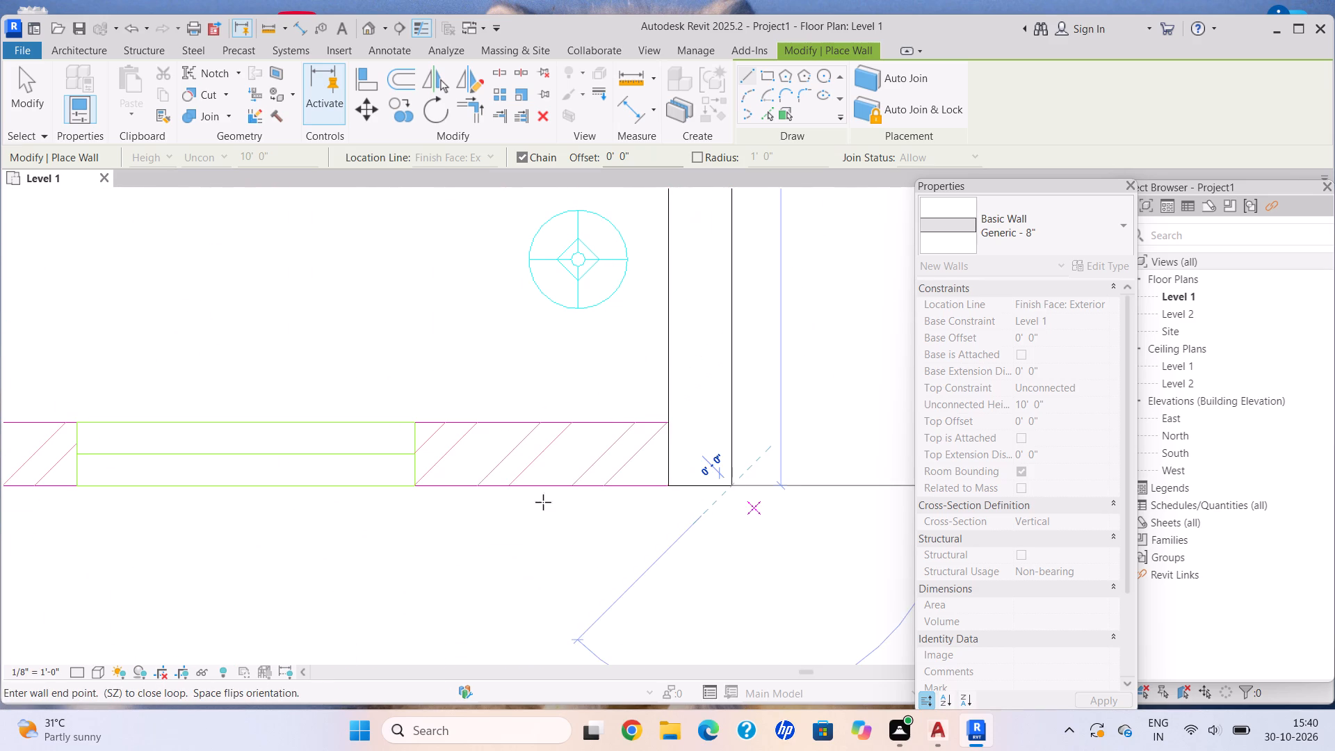
Continue the chain with a 25' wall along the plan's bottom exterior side to the outer corner by the gate.
scroll(420, 525, "down", 6)
middle_click_drag(417, 527, 692, 511)
middle_click_drag(221, 514, 608, 517)
scroll(583, 517, "down", 2)
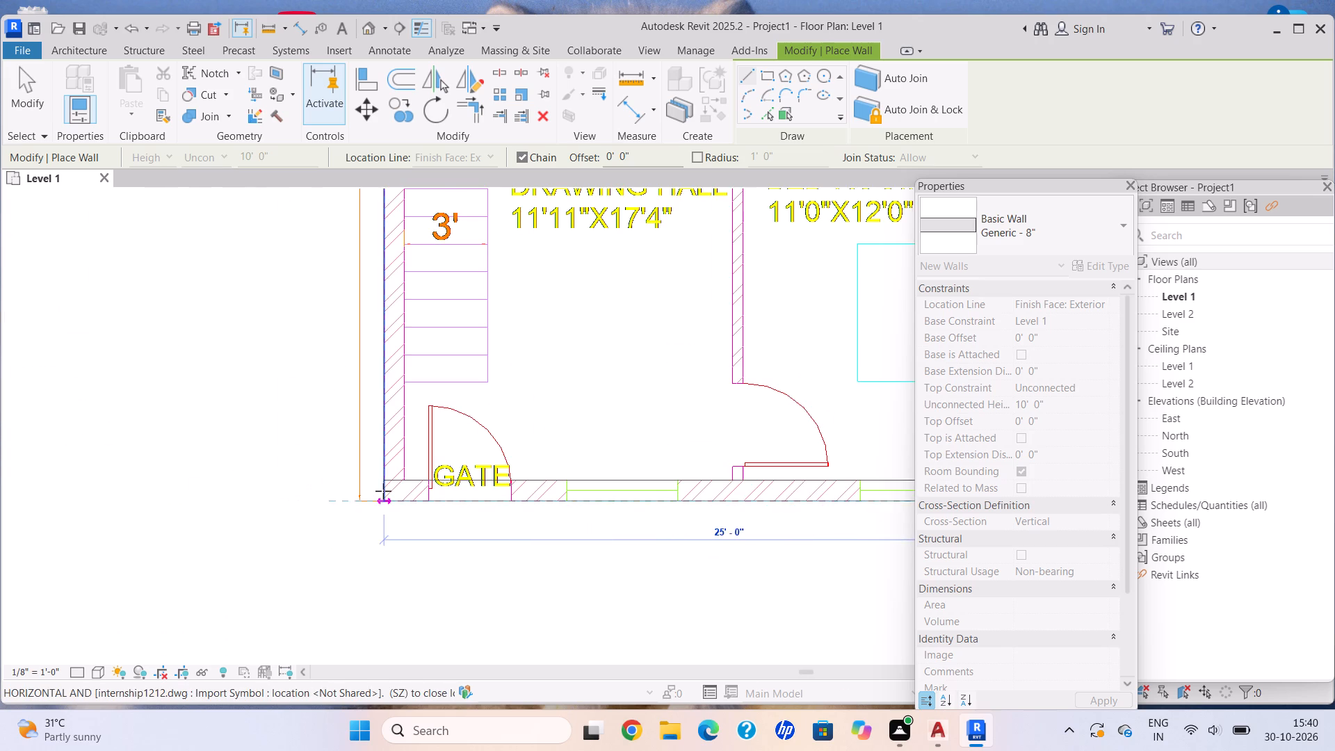
scroll(384, 491, "up", 7)
left_click(387, 518)
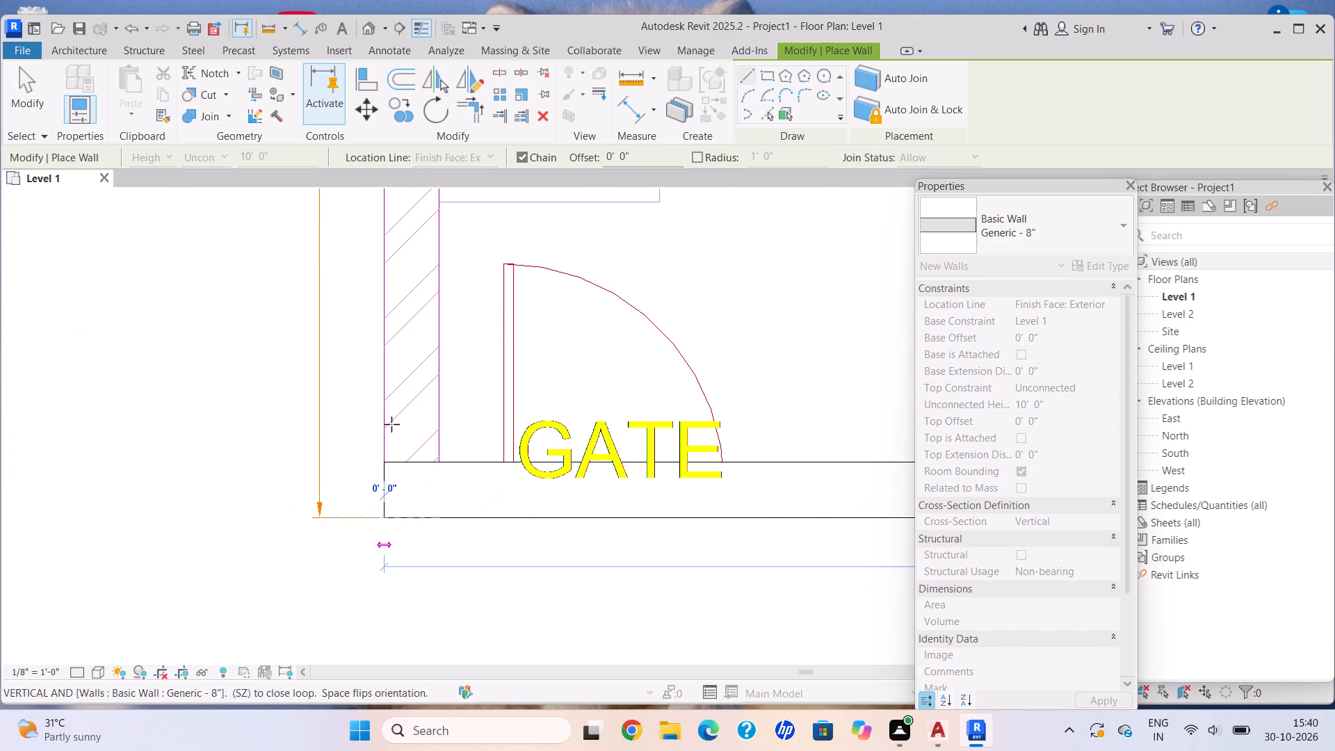
Close the exterior wall chain along the plan's left side, from the gate corner up to the outer top-left corner by the toilet.
scroll(385, 312, "down", 6)
middle_click_drag(385, 312, 429, 496)
middle_click_drag(427, 236, 445, 570)
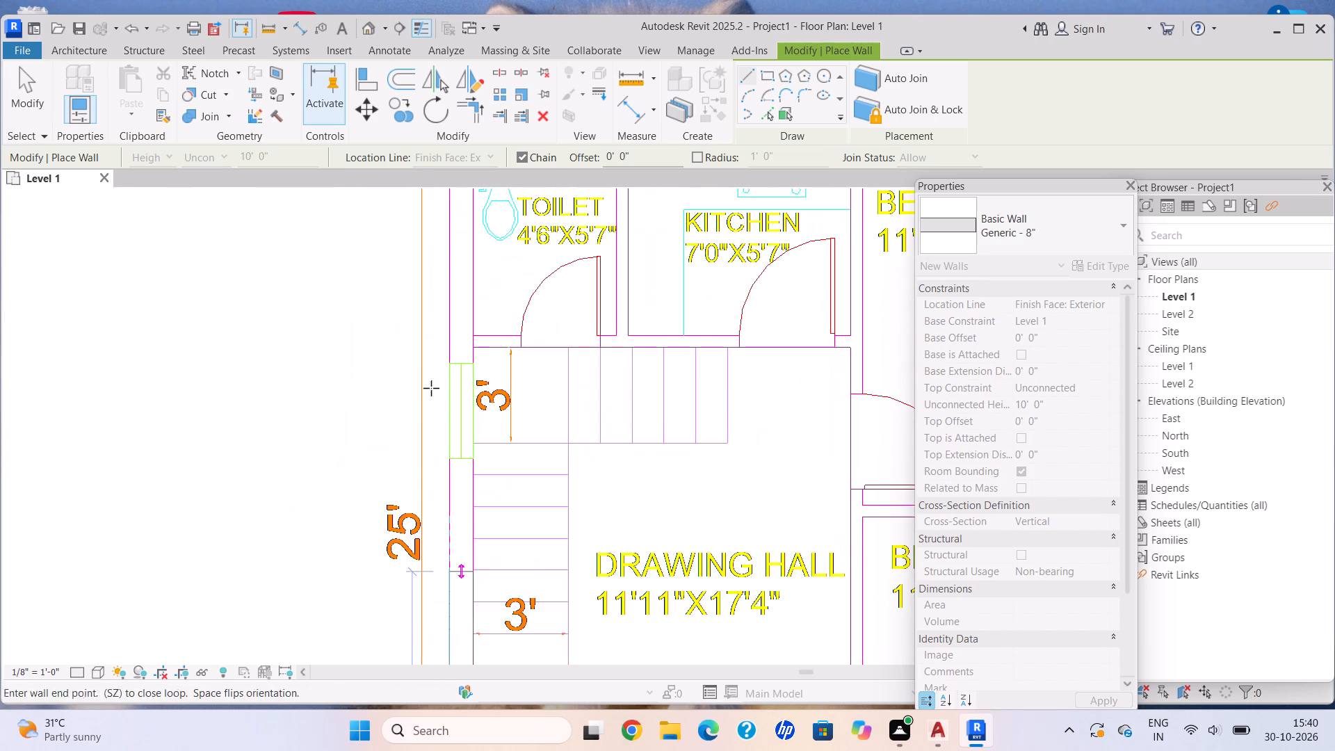
middle_click_drag(435, 318, 439, 519)
middle_click_drag(488, 298, 475, 384)
scroll(469, 388, "down", 1)
scroll(419, 408, "up", 9)
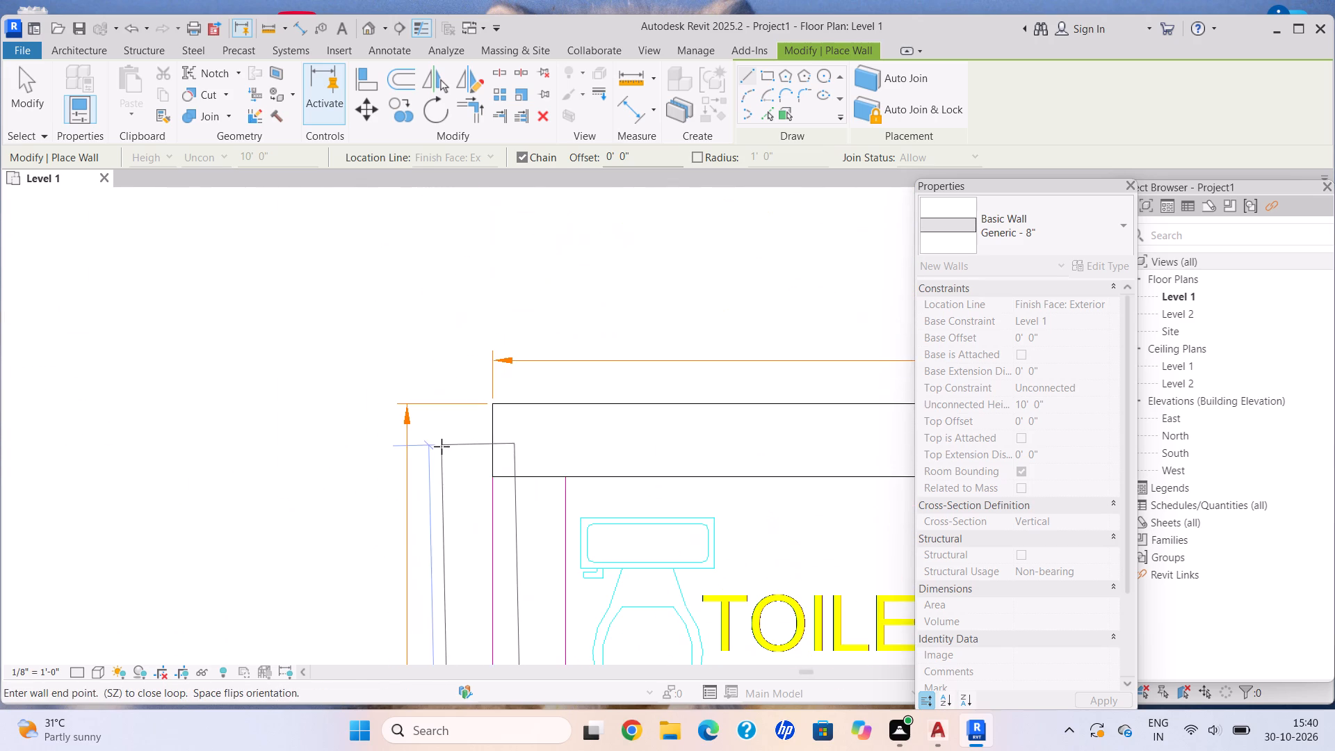
left_click(492, 403)
key("Escape")
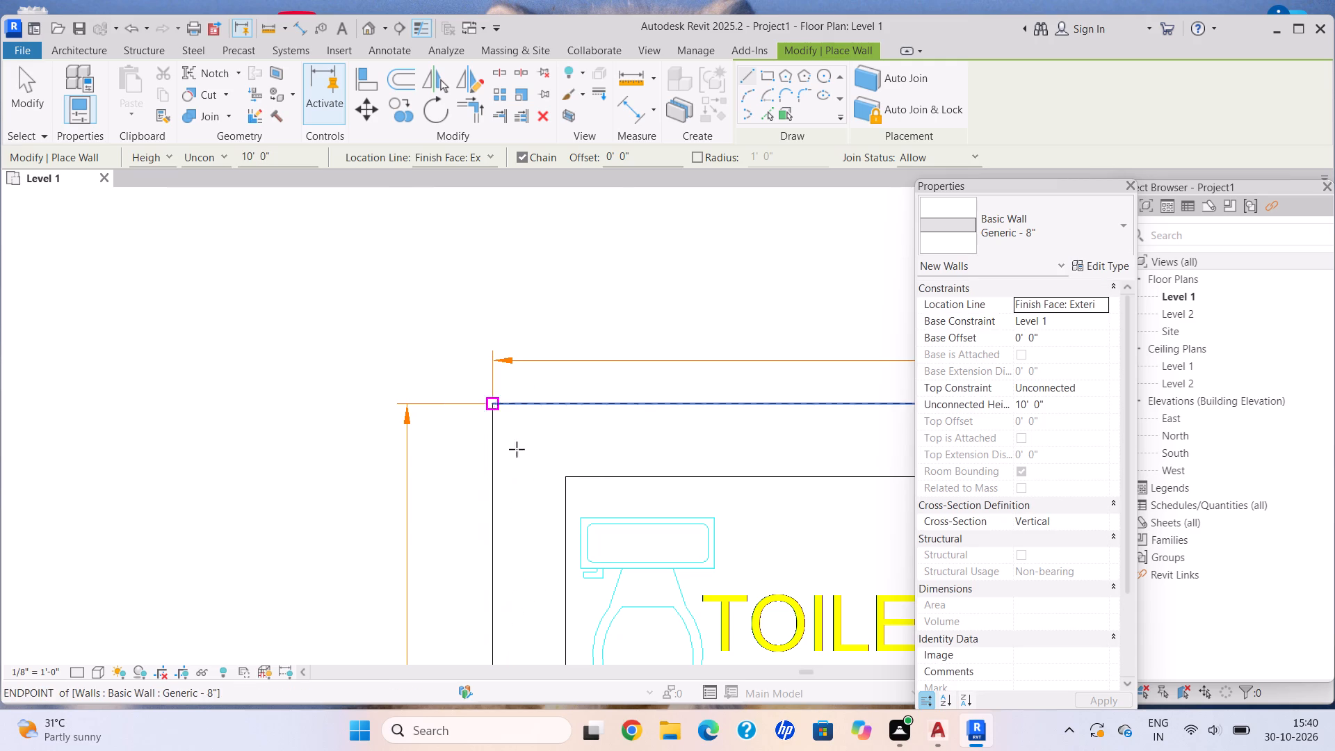
Choose the Generic - 5" type for new walls and set its structure layer thickness to 4.5".
scroll(721, 549, "down", 10)
middle_click_drag(711, 537, 507, 454)
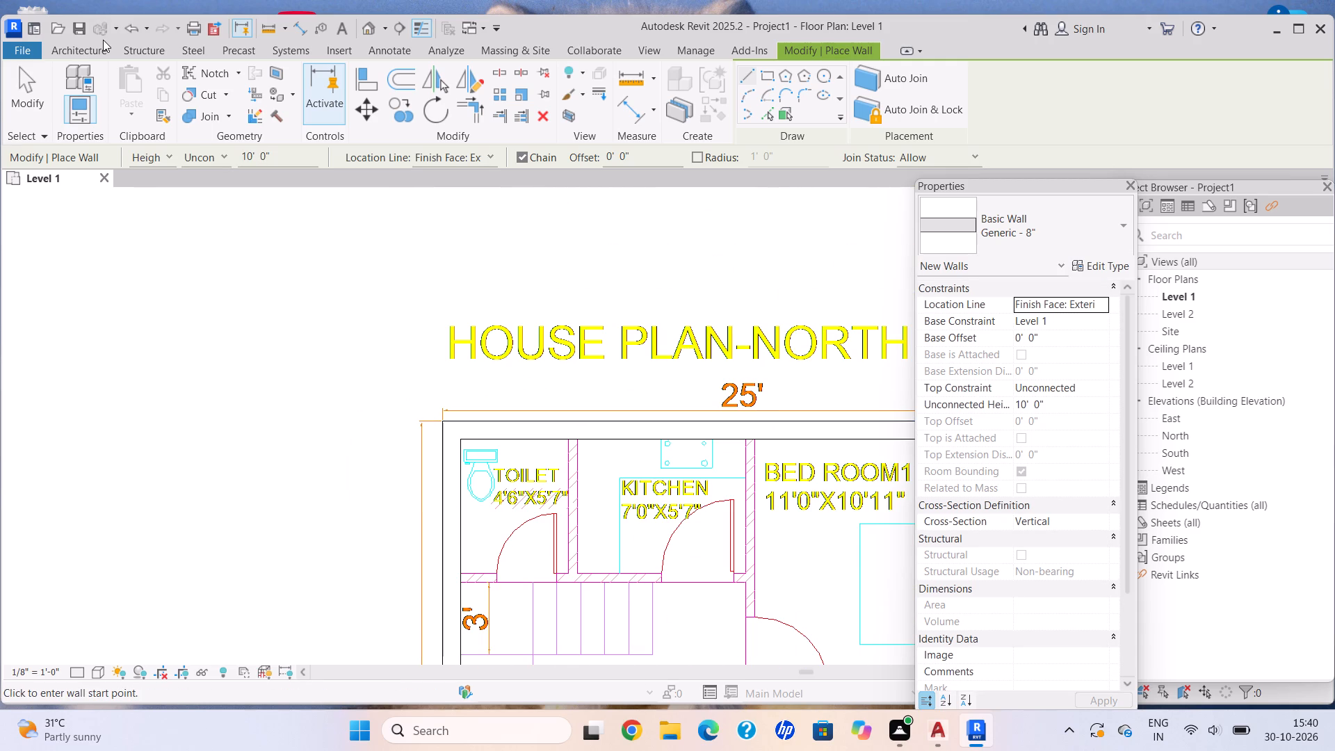
left_click(95, 49)
left_click(79, 113)
left_click(130, 146)
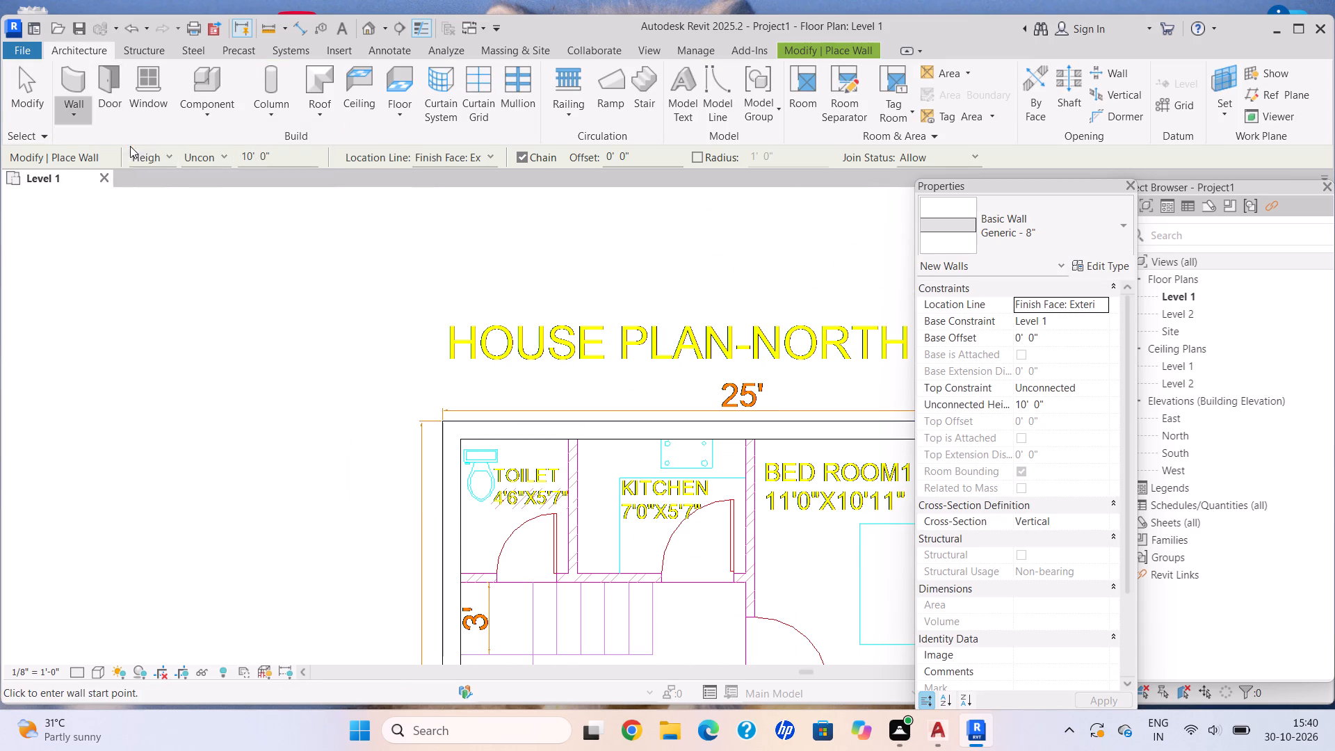
left_click(1004, 248)
scroll(1037, 371, "up", 2)
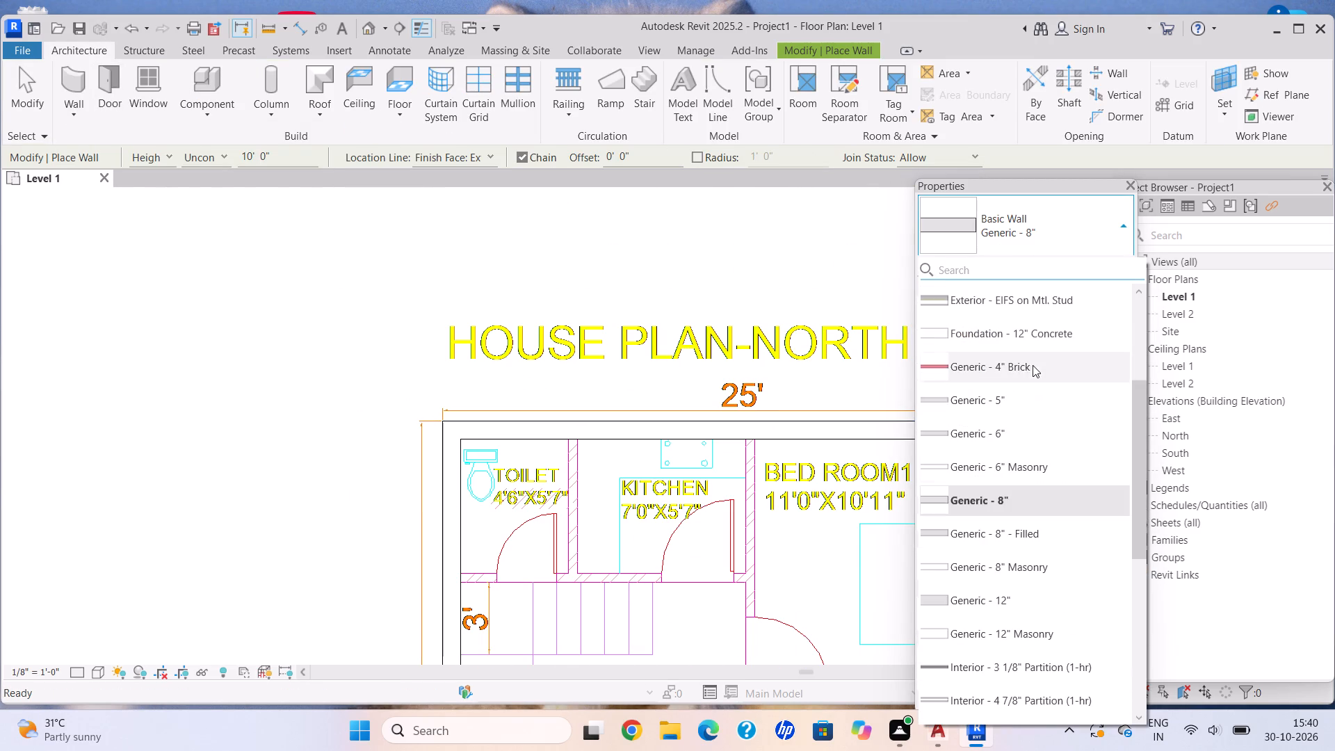
left_click(1021, 405)
left_click(1112, 264)
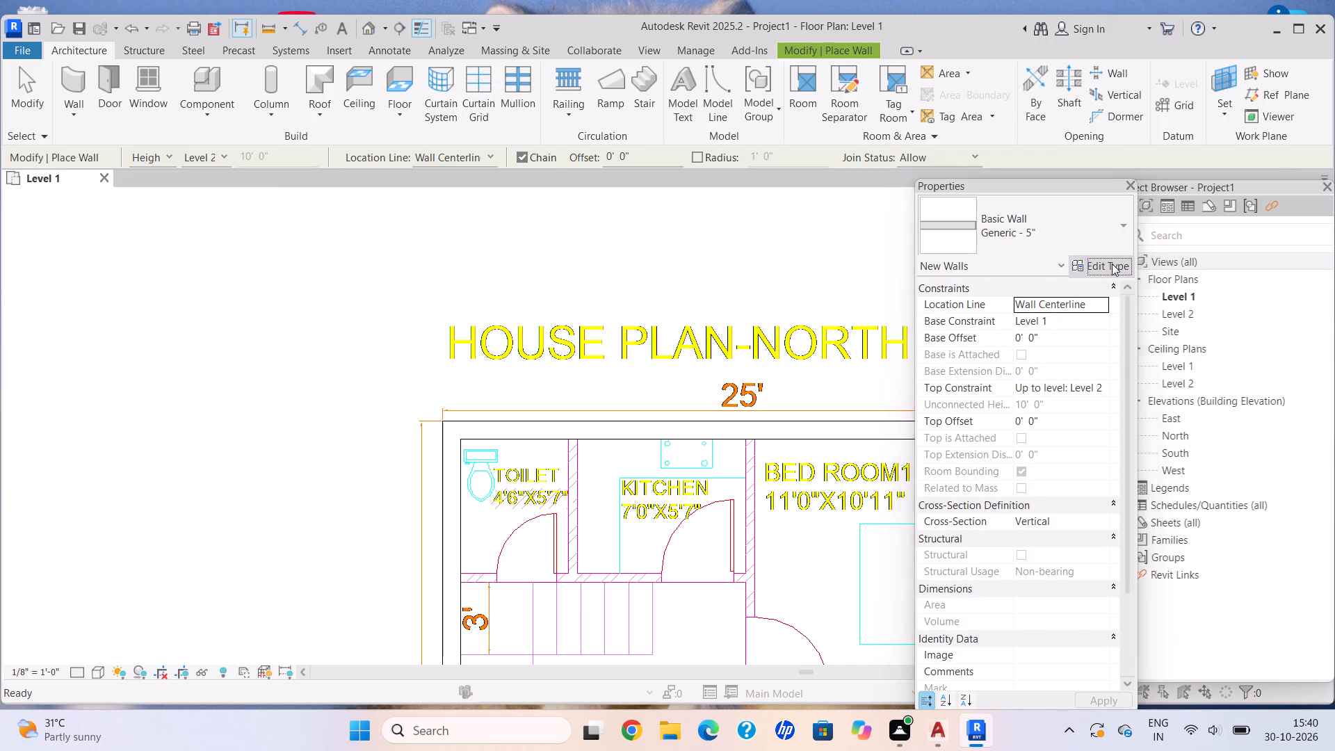
left_click(960, 264)
left_click(656, 268)
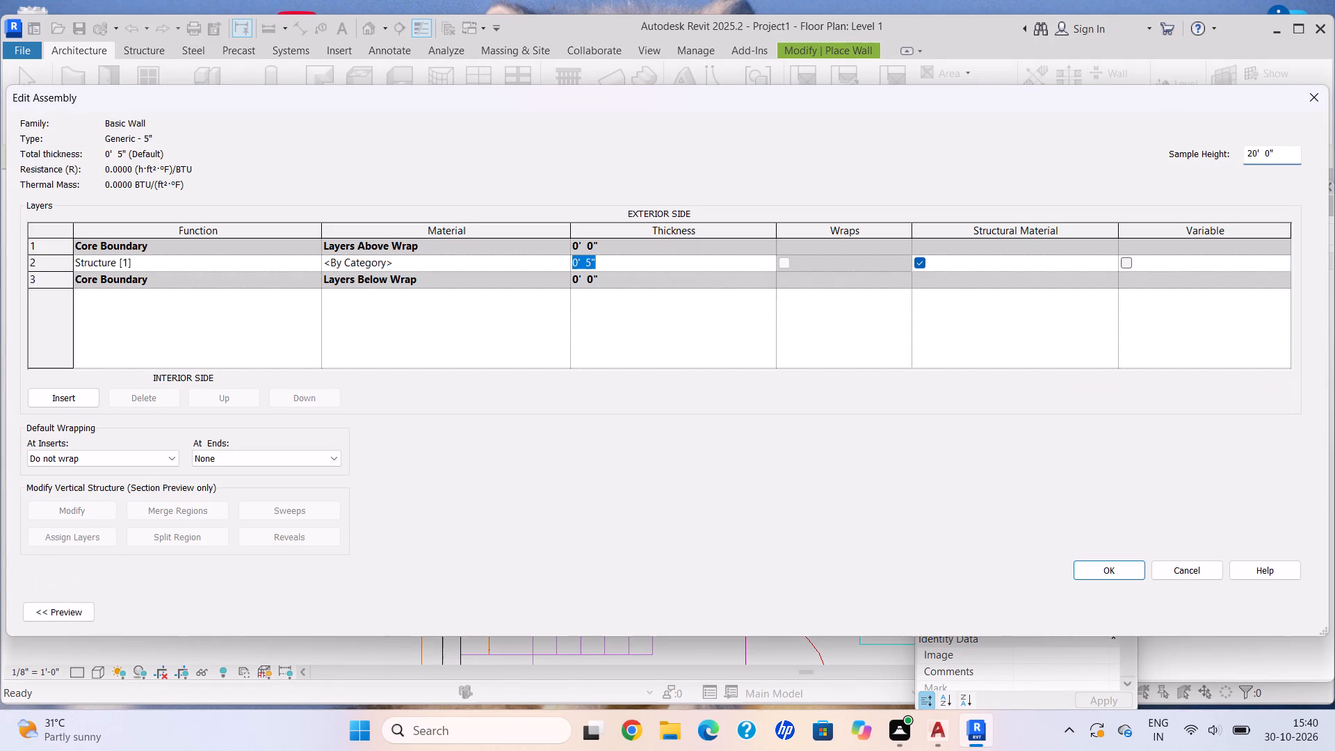
key("BackSpace")
key("BackSpace")
type("4.5\"")
key("Return")
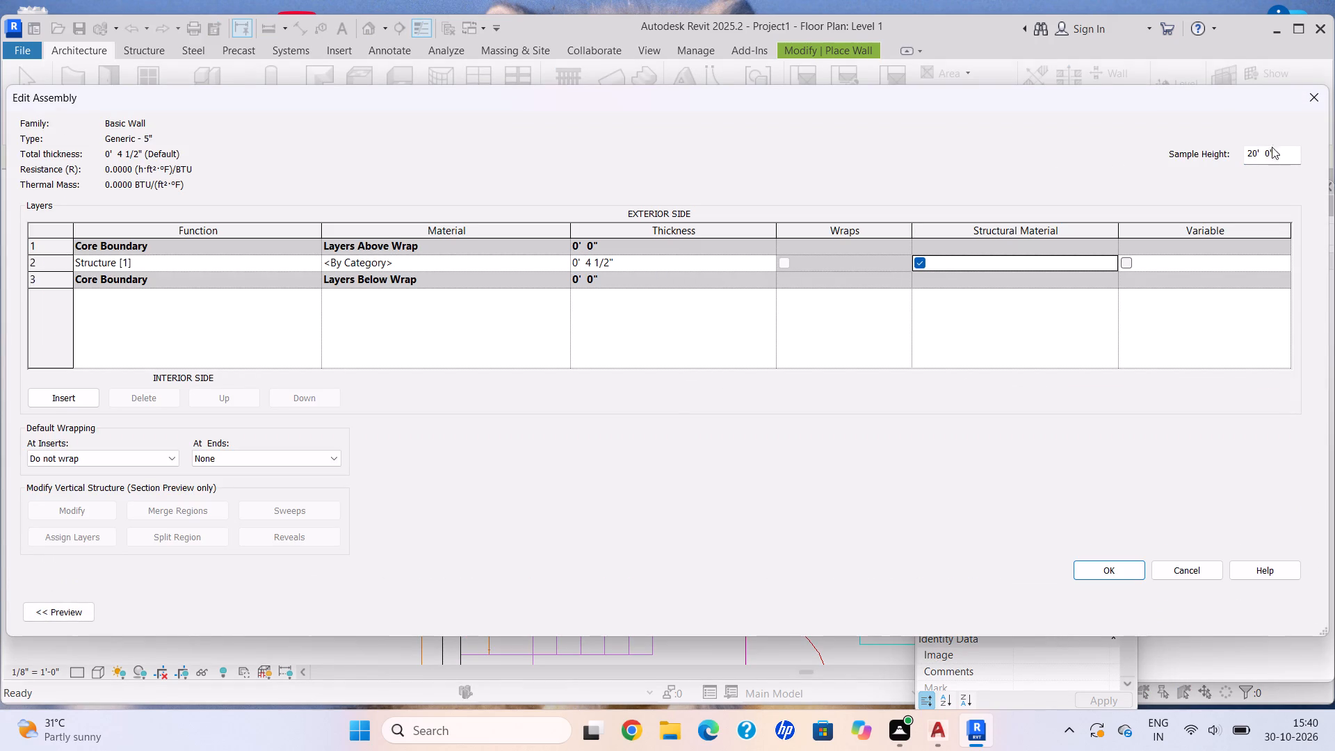
Set the wall assembly's sample height to 10' and apply the Generic - 5" type changes.
left_click(1283, 154)
key("backslash")
key("backslash")
key("backslash")
key("backslash")
key("BackSpace")
key("BackSpace")
key("BackSpace")
key("BackSpace")
key("BackSpace")
key("BackSpace")
key("BackSpace")
key("BackSpace")
key("BackSpace")
key("BackSpace")
key("BackSpace")
key("BackSpace")
key("BackSpace")
key("BackSpace")
key("BackSpace")
key("BackSpace")
key("BackSpace")
key("BackSpace")
type("10'")
key("Return")
left_click(1135, 569)
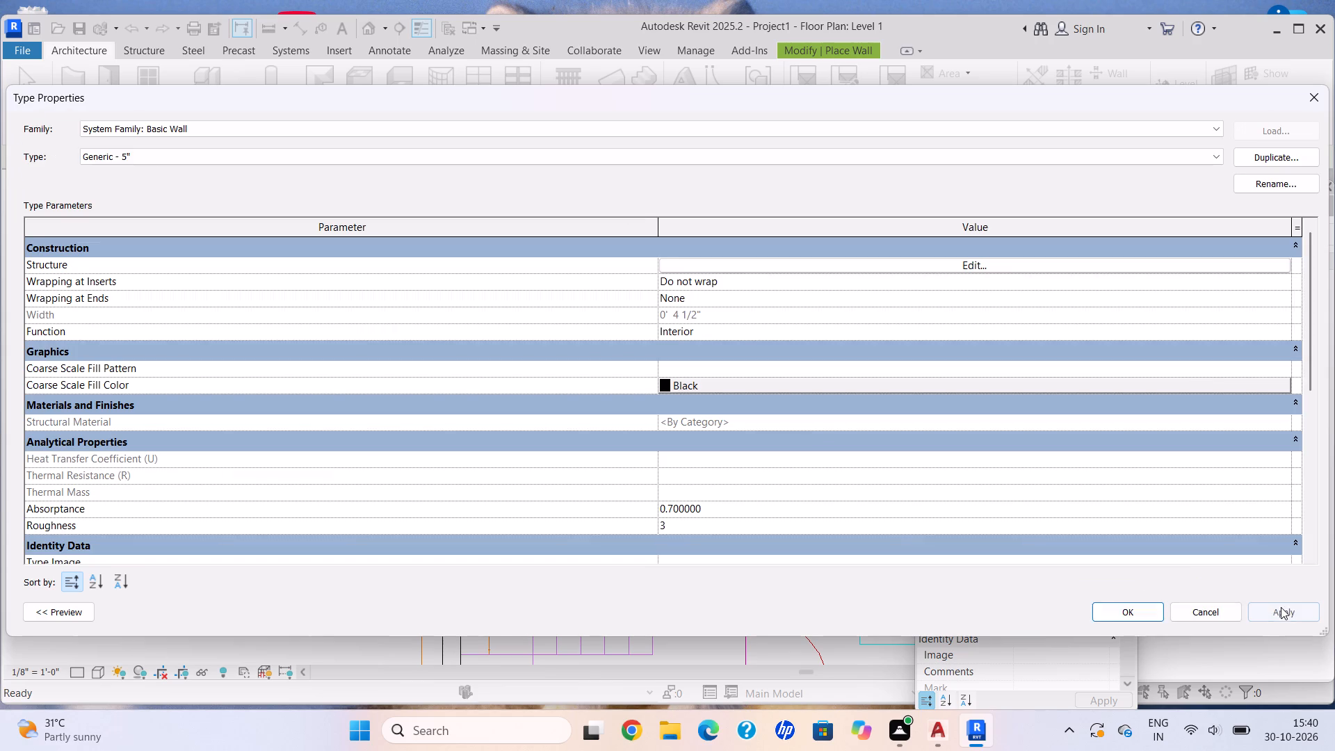
left_click(1286, 611)
left_click(1123, 617)
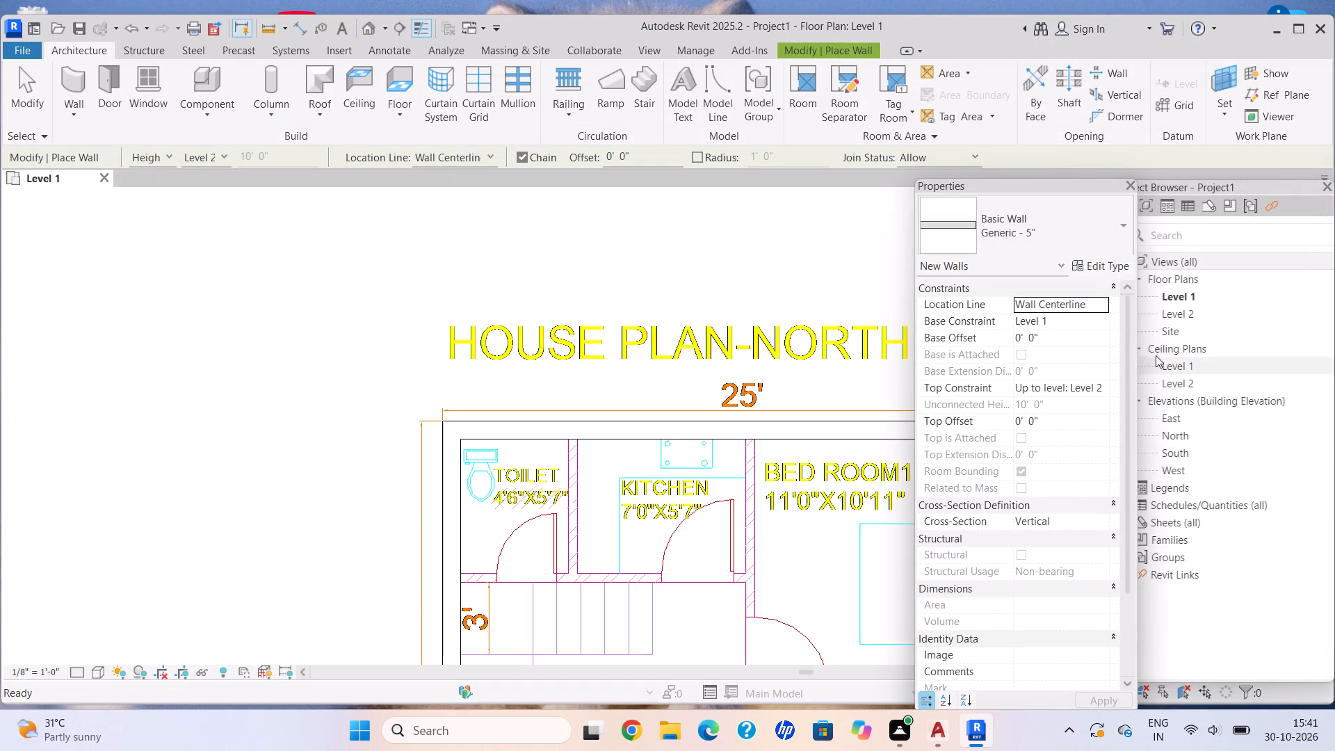
Draw the partition between the toilet and kitchen, about 5'-7" long, with the location line set to Finish Face: Exterior.
left_click(1101, 306)
left_click(1090, 347)
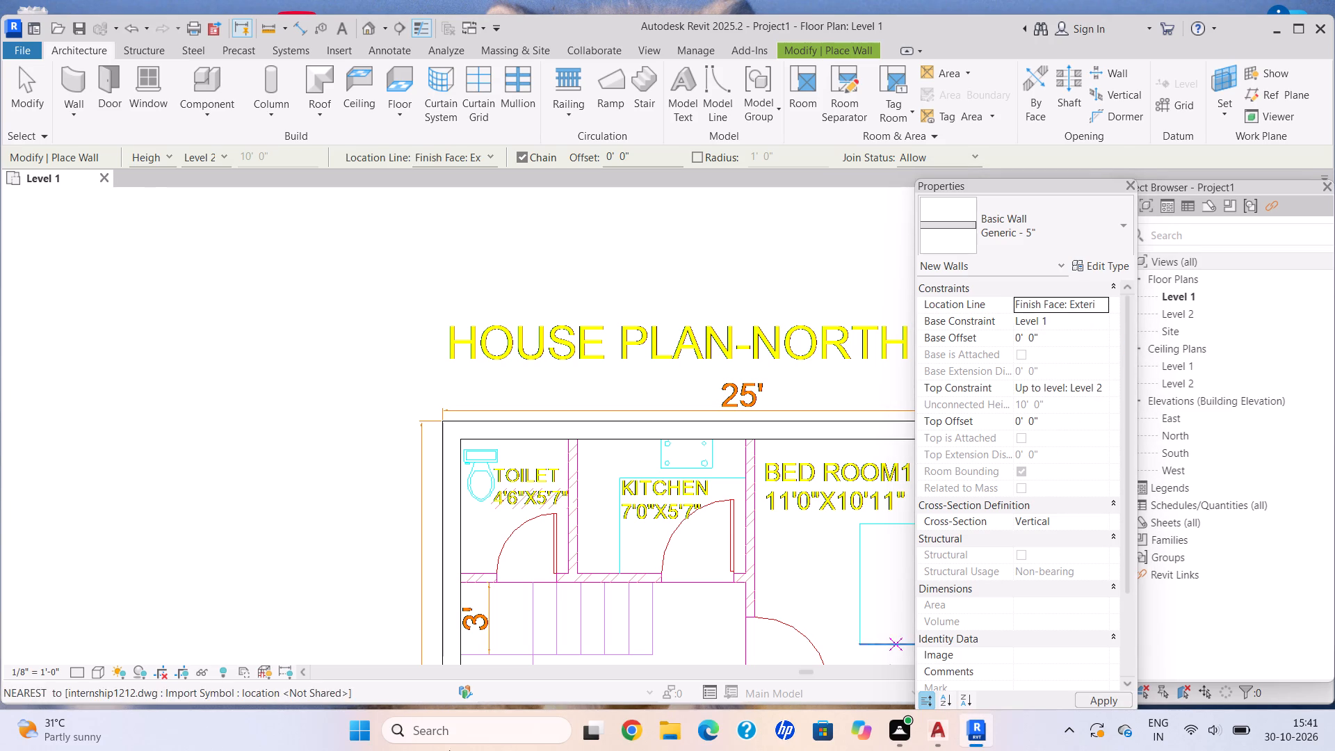
middle_click_drag(673, 436, 623, 298)
scroll(557, 309, "up", 5)
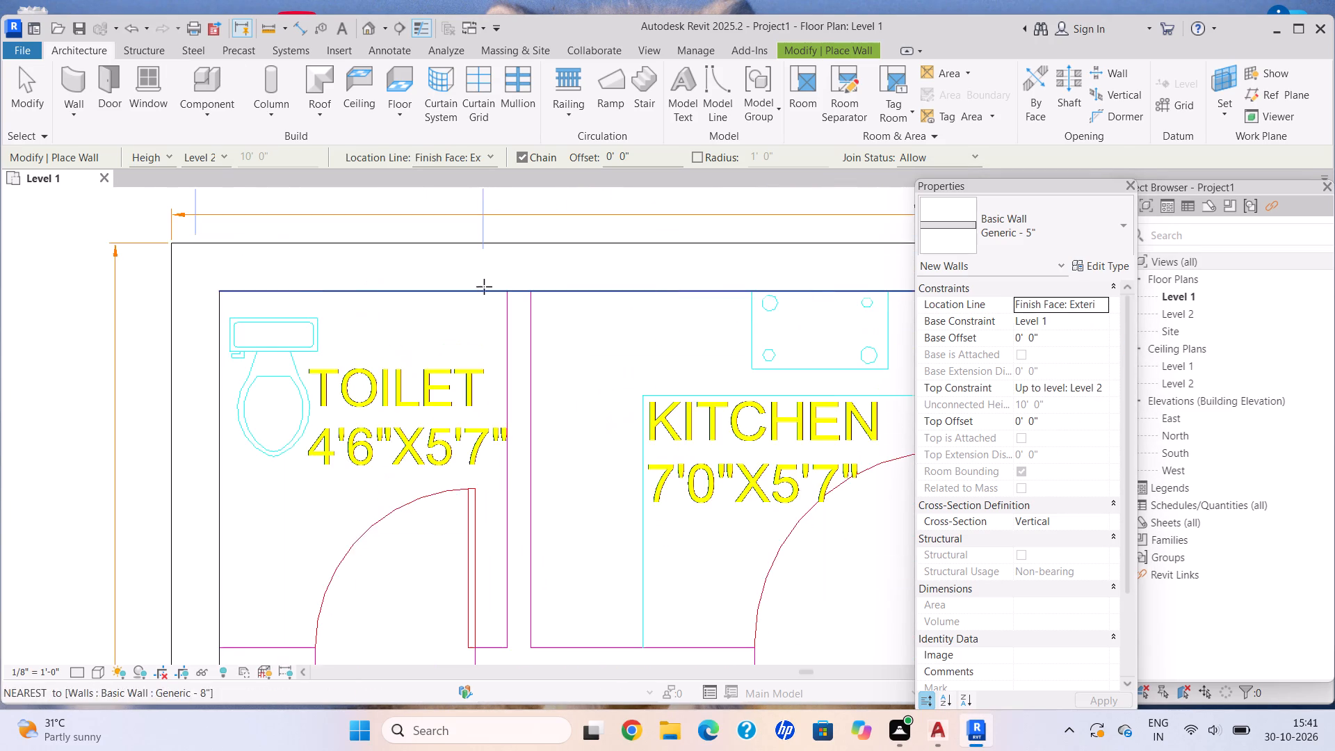
scroll(484, 286, "up", 4)
scroll(542, 297, "up", 5)
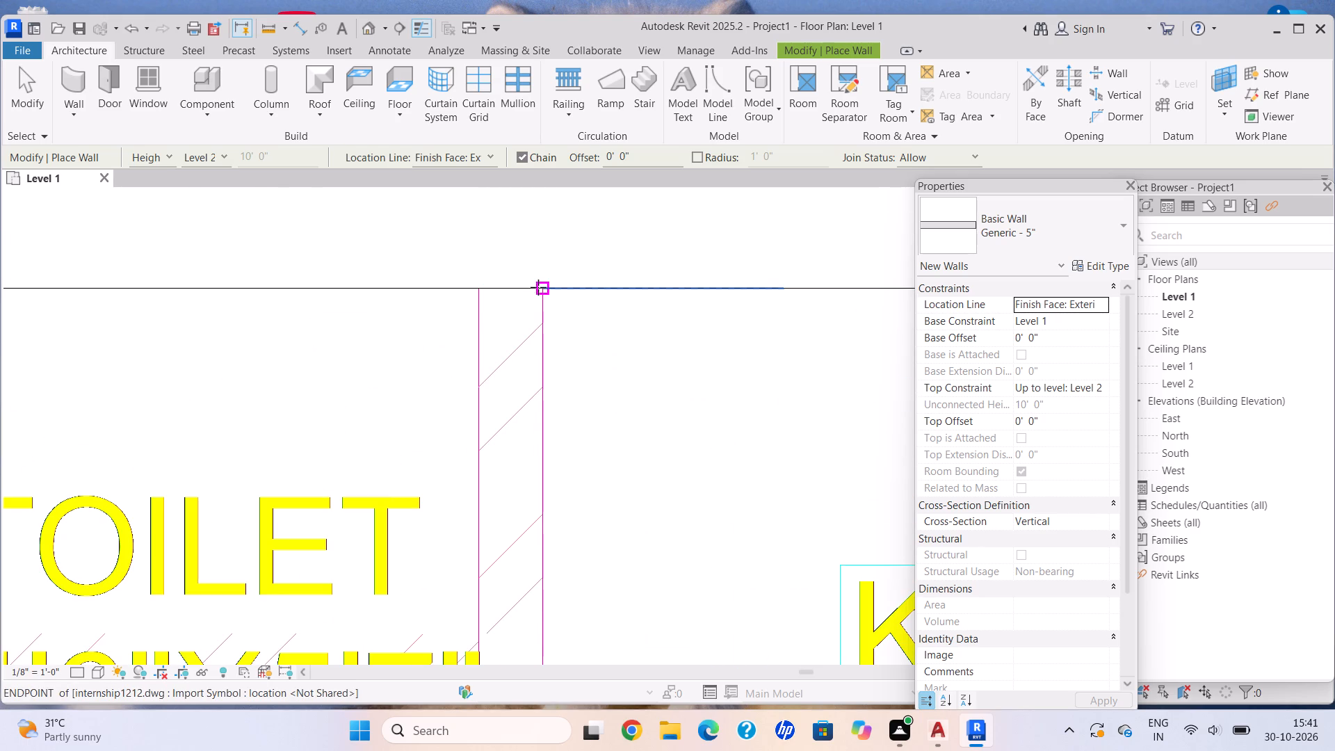
left_click(538, 287)
scroll(557, 492, "down", 8)
middle_click_drag(557, 492, 535, 259)
middle_click_drag(562, 439, 543, 288)
scroll(543, 286, "down", 1)
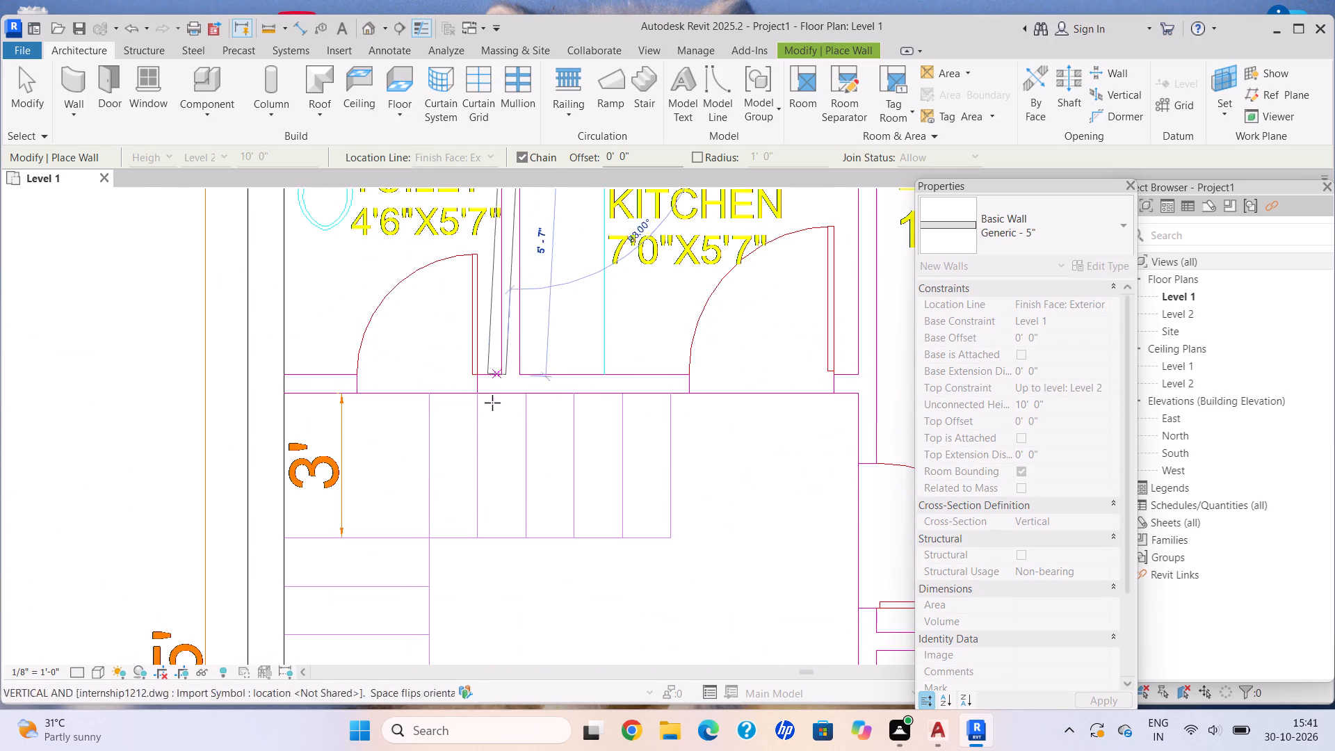
scroll(510, 371, "up", 10)
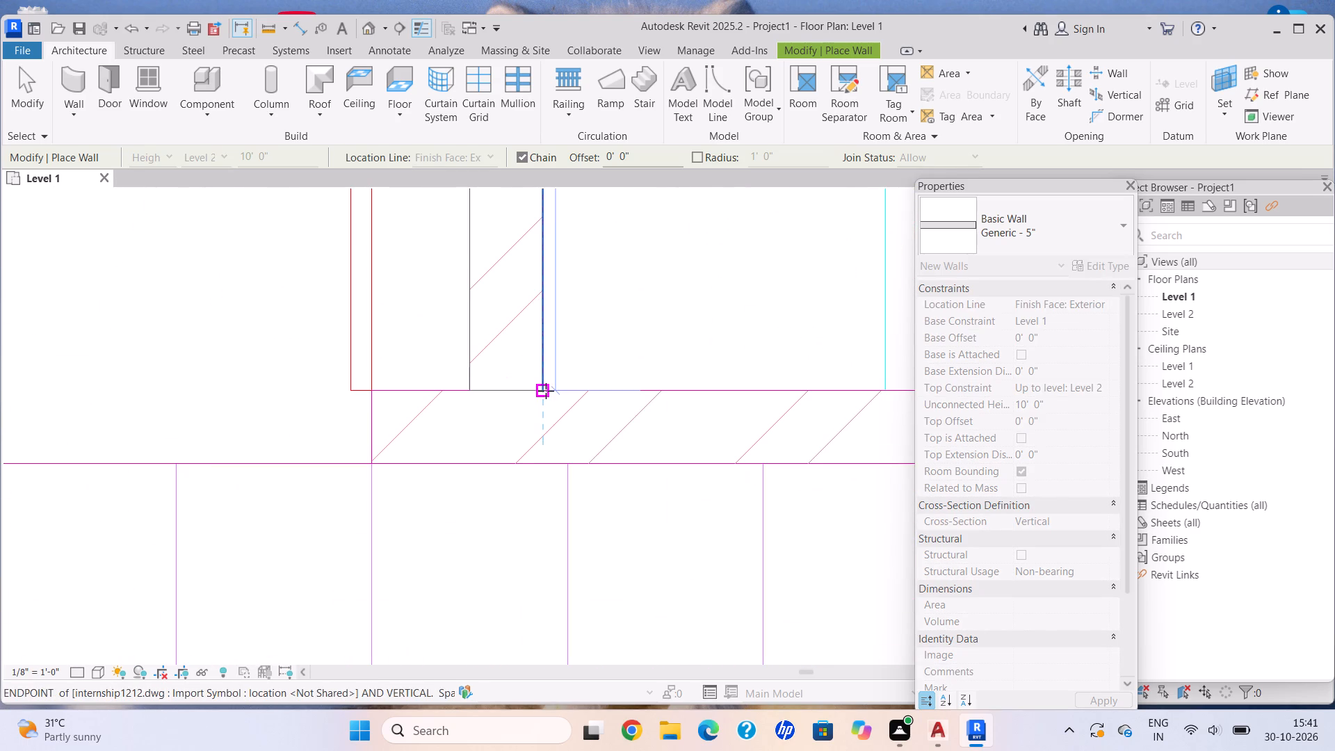
left_click(547, 391)
scroll(325, 395, "down", 5)
middle_click(325, 395)
key("Escape")
Draw the partition below the toilet and kitchen, about 11'-10 1/2" long, from the left exterior wall's inner face to the Bed Room 1 partition.
middle_click_drag(325, 395, 576, 391)
scroll(583, 390, "down", 4)
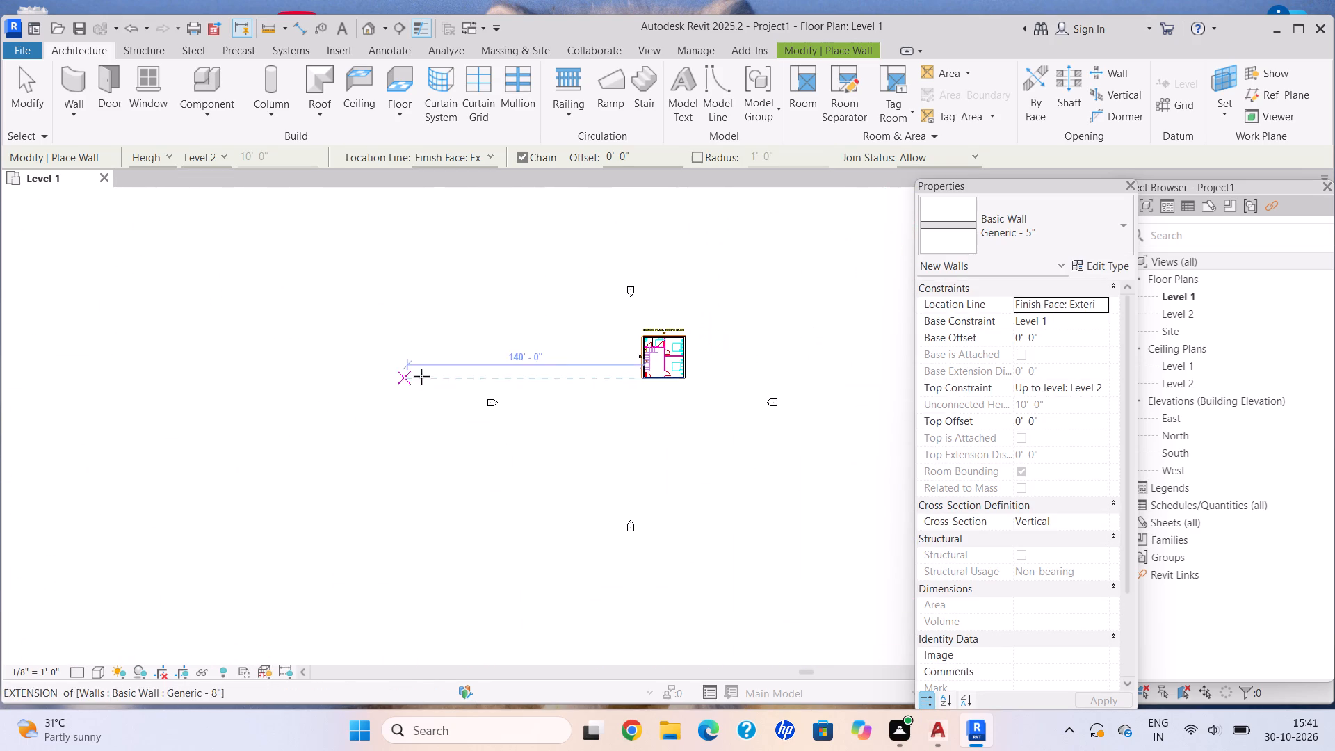
scroll(672, 378, "up", 14)
middle_click_drag(525, 277, 268, 474)
scroll(327, 384, "up", 2)
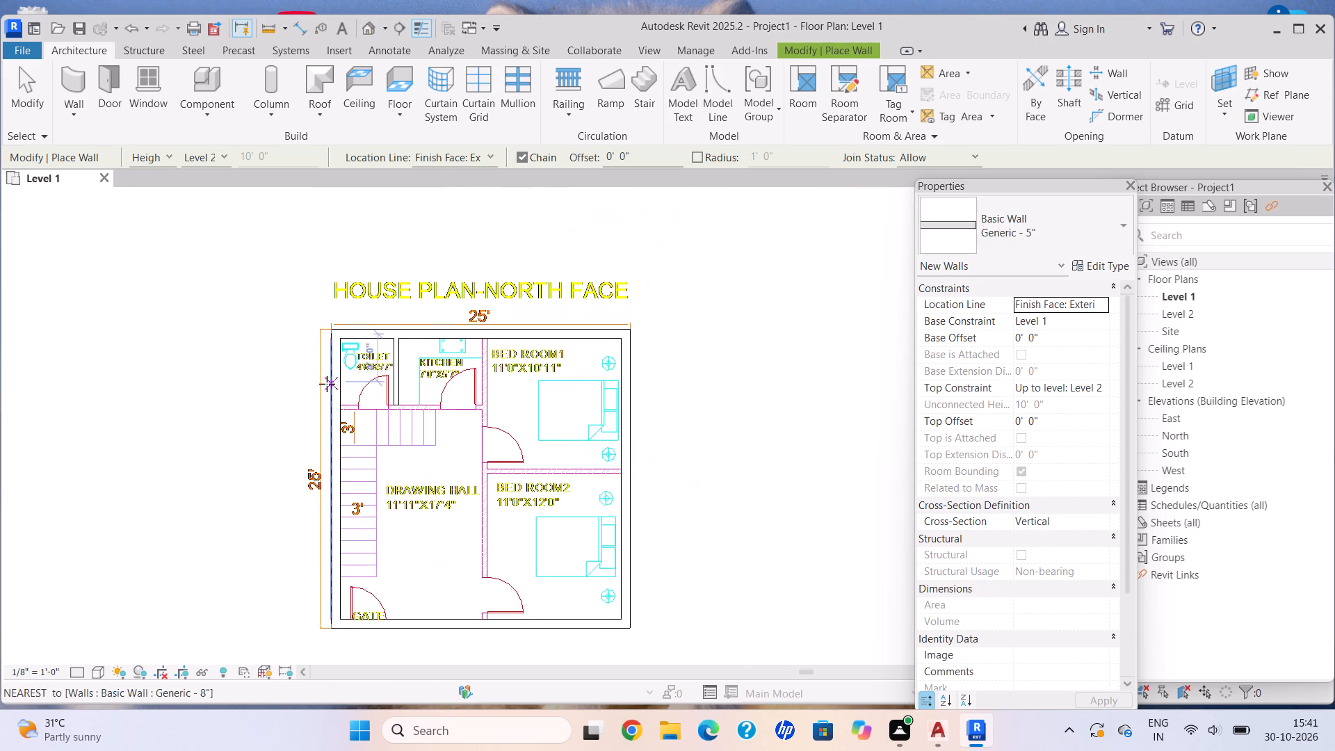
scroll(327, 384, "up", 11)
left_click(311, 428)
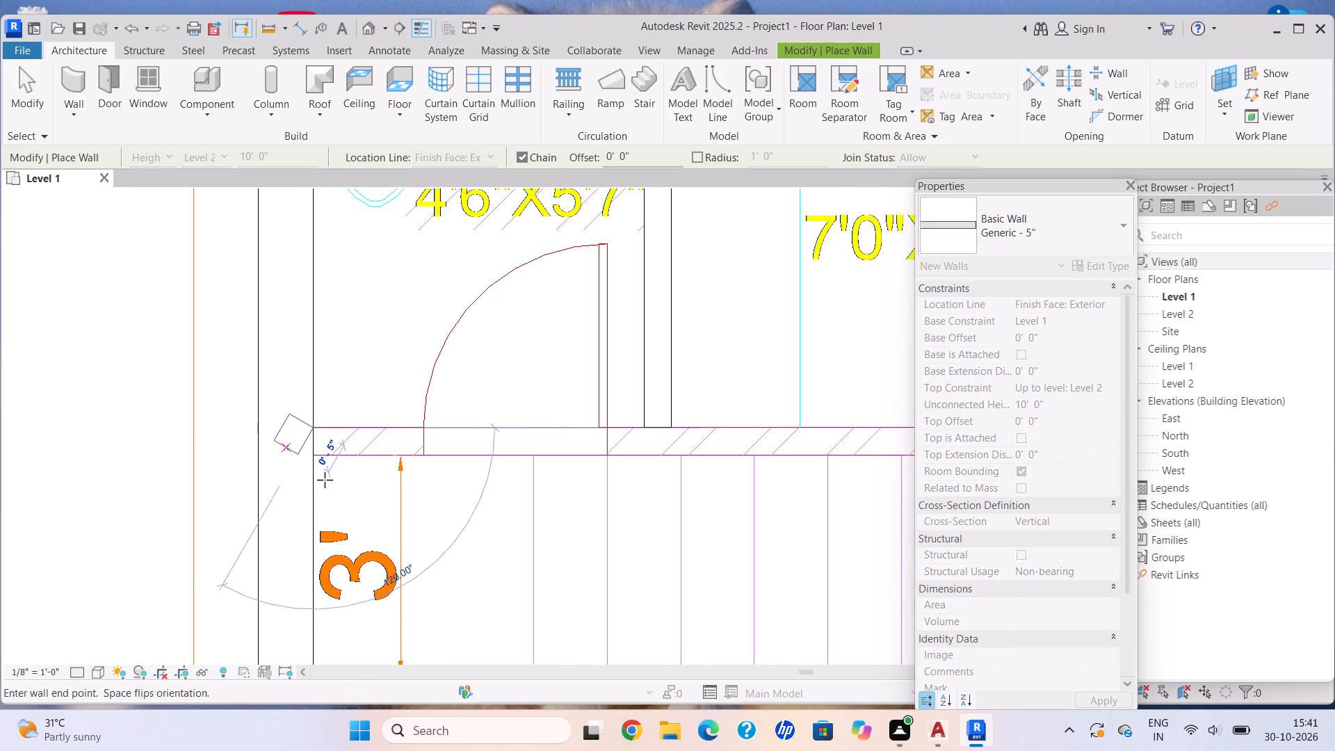
middle_click_drag(592, 410, 316, 414)
scroll(752, 449, "down", 4)
middle_click_drag(731, 449, 429, 438)
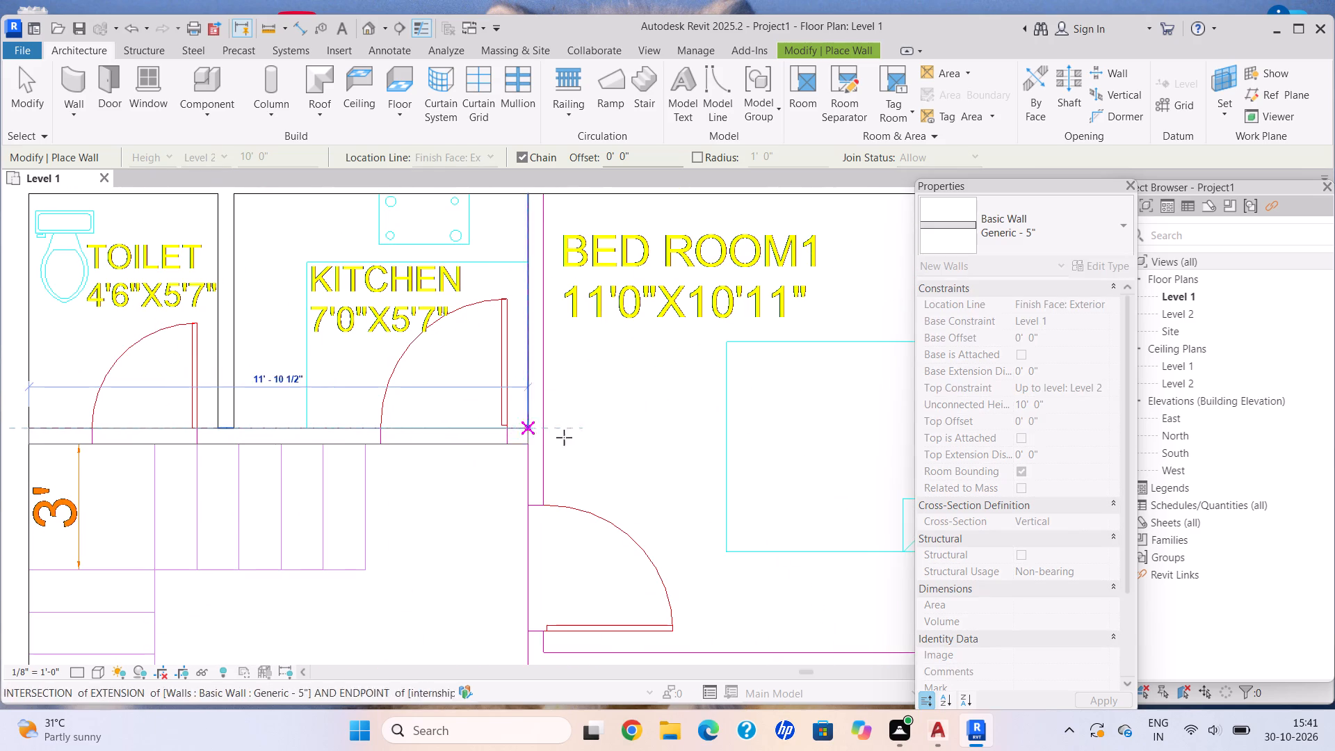
scroll(574, 437, "up", 10)
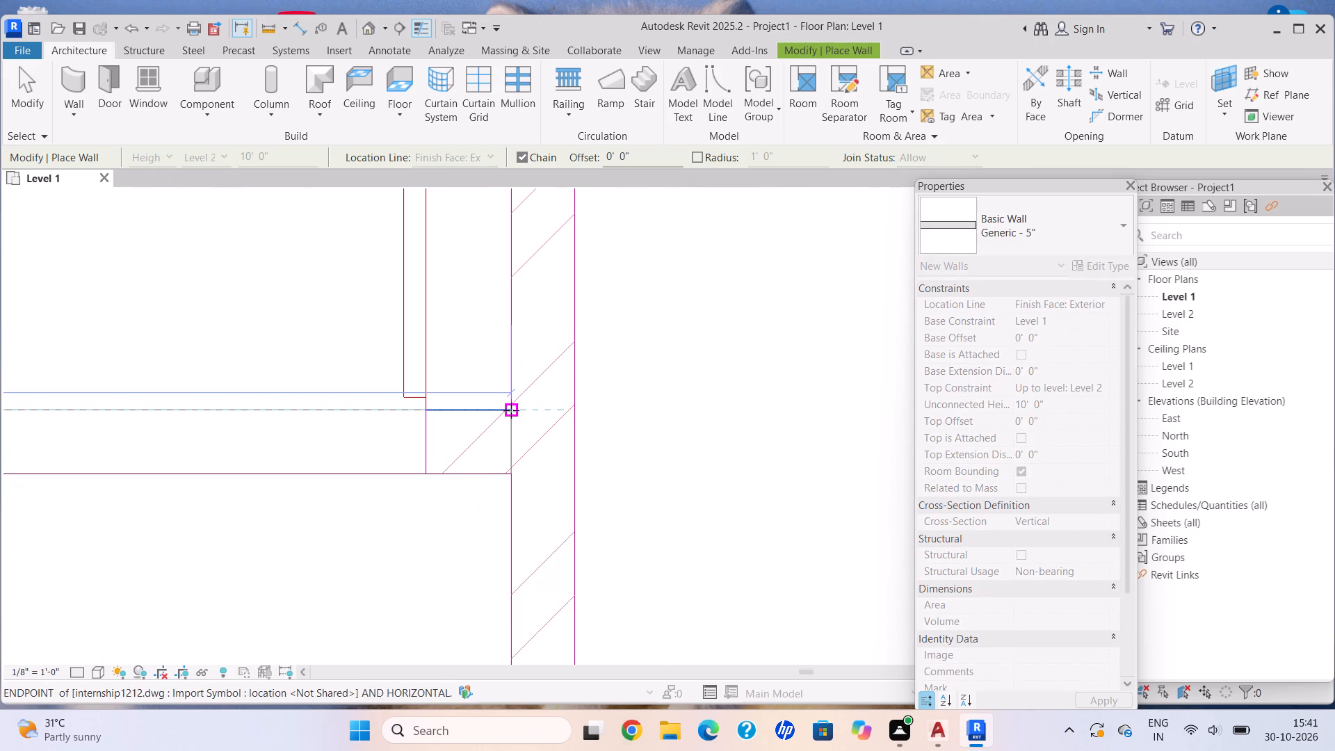
left_click(511, 410)
key("Escape")
Draw the full-depth partition separating the kitchen and drawing hall from the bedrooms, from the top exterior wall's inner face to the bottom exterior wall's.
scroll(321, 519, "down", 9)
middle_click_drag(434, 465, 507, 437)
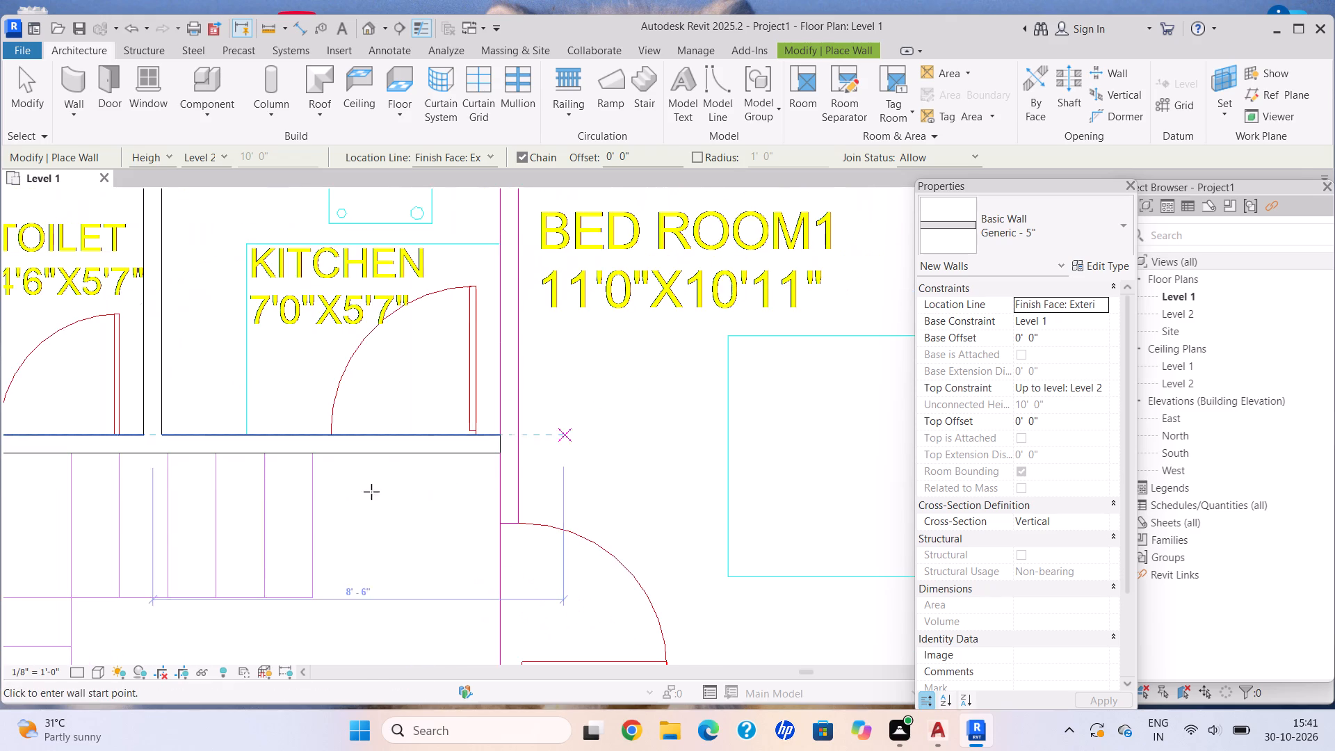
middle_click_drag(330, 502, 588, 318)
scroll(342, 415, "down", 4)
middle_click_drag(322, 411, 416, 273)
middle_click_drag(394, 450, 396, 291)
middle_click_drag(416, 276, 367, 465)
scroll(366, 469, "down", 2)
scroll(433, 413, "down", 1)
middle_click_drag(433, 413, 350, 544)
scroll(446, 301, "up", 11)
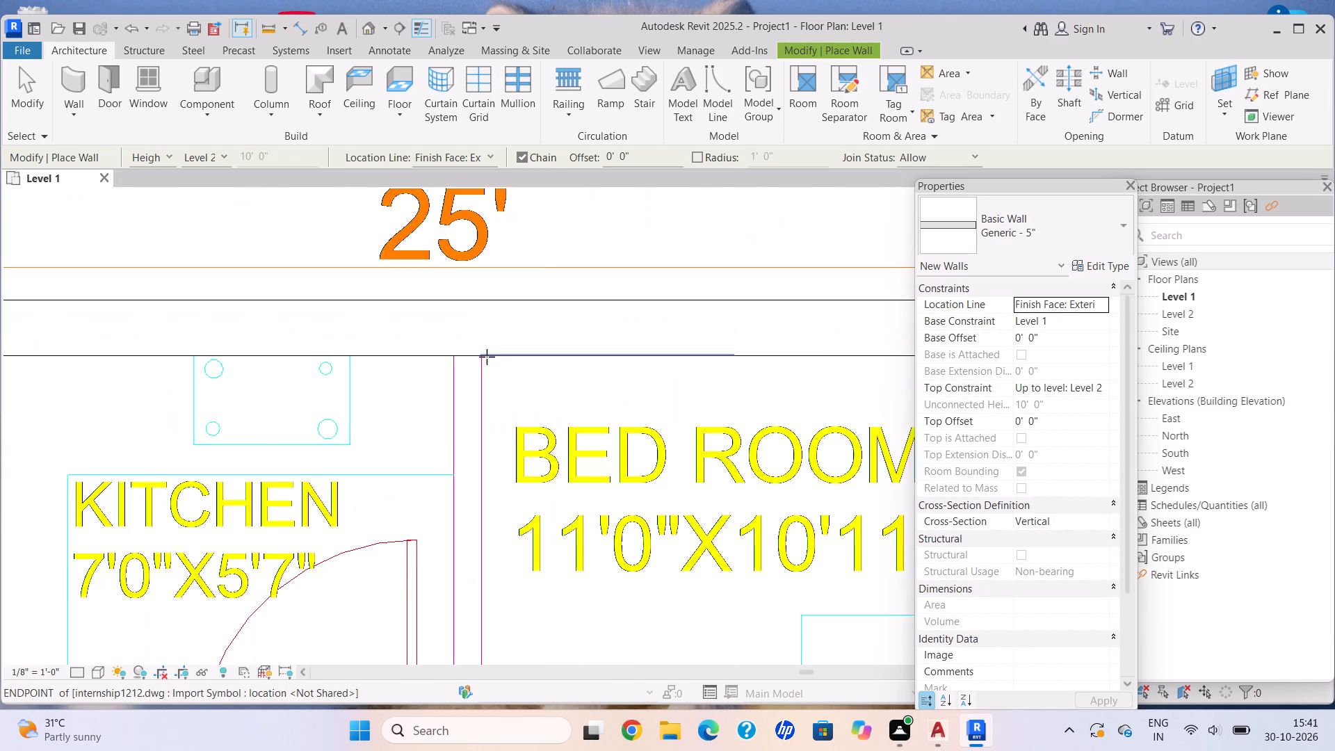
scroll(487, 357, "up", 2)
left_click(478, 357)
scroll(470, 581, "down", 5)
middle_click_drag(472, 581, 471, 405)
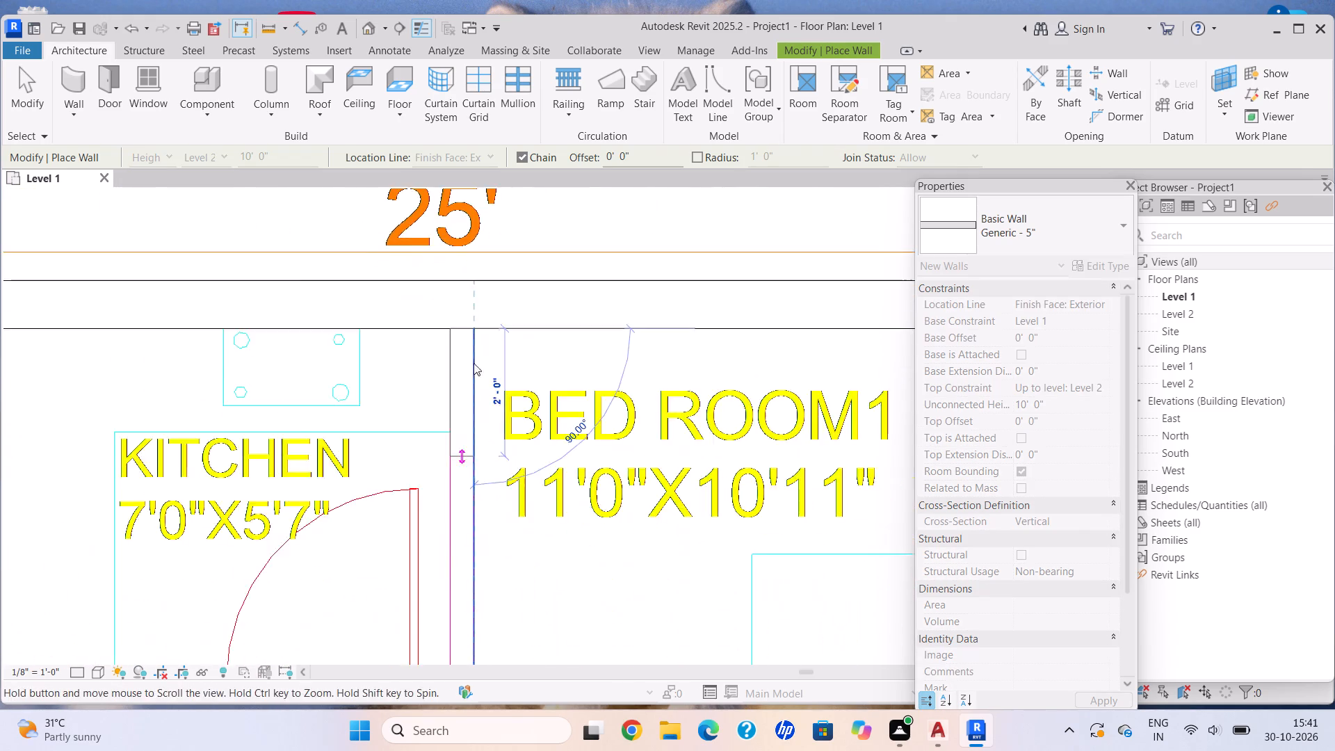
scroll(474, 363, "down", 2)
middle_click_drag(451, 544, 451, 258)
scroll(451, 253, "down", 1)
middle_click_drag(476, 462, 473, 309)
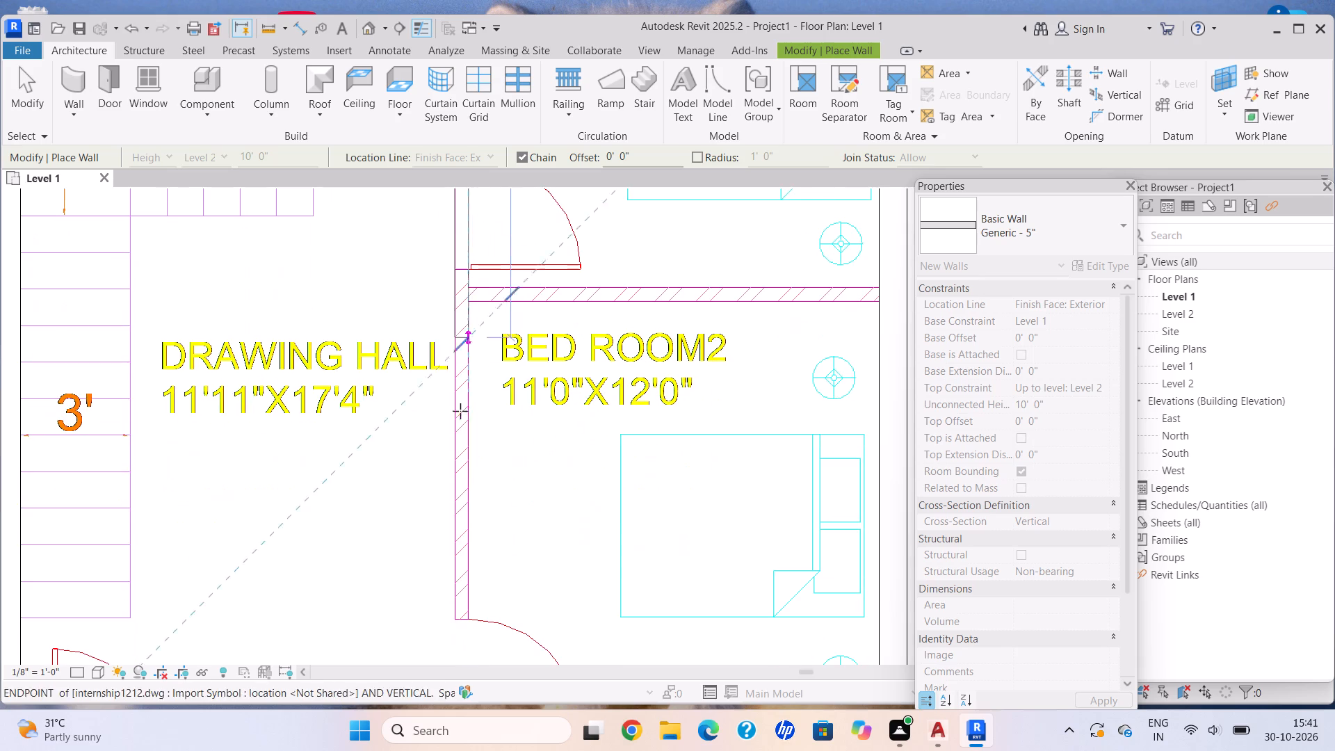
middle_click_drag(446, 553, 458, 199)
scroll(488, 401, "up", 7)
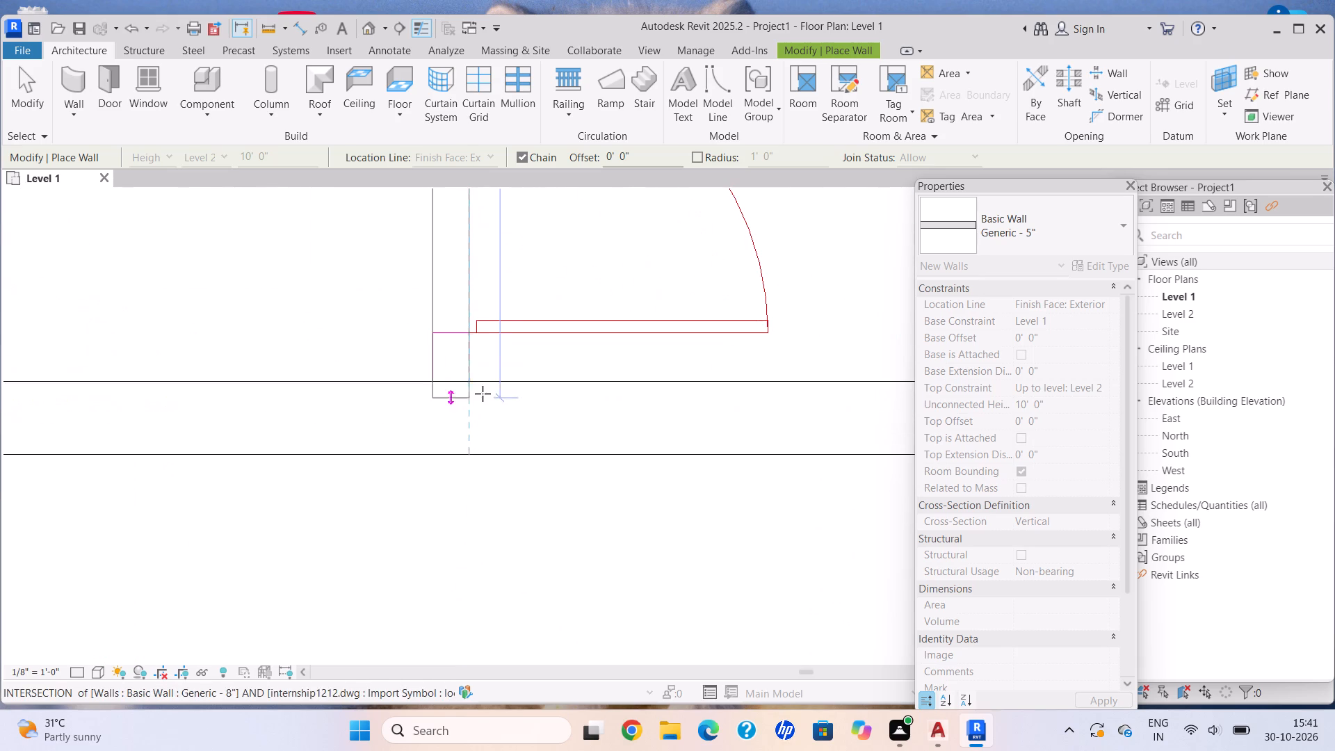
left_click(473, 379)
key("Escape")
Draw the partition between Bed Room 1 and Bed Room 2, from the drawing hall partition to the right exterior wall's inner face.
scroll(477, 381, "down", 12)
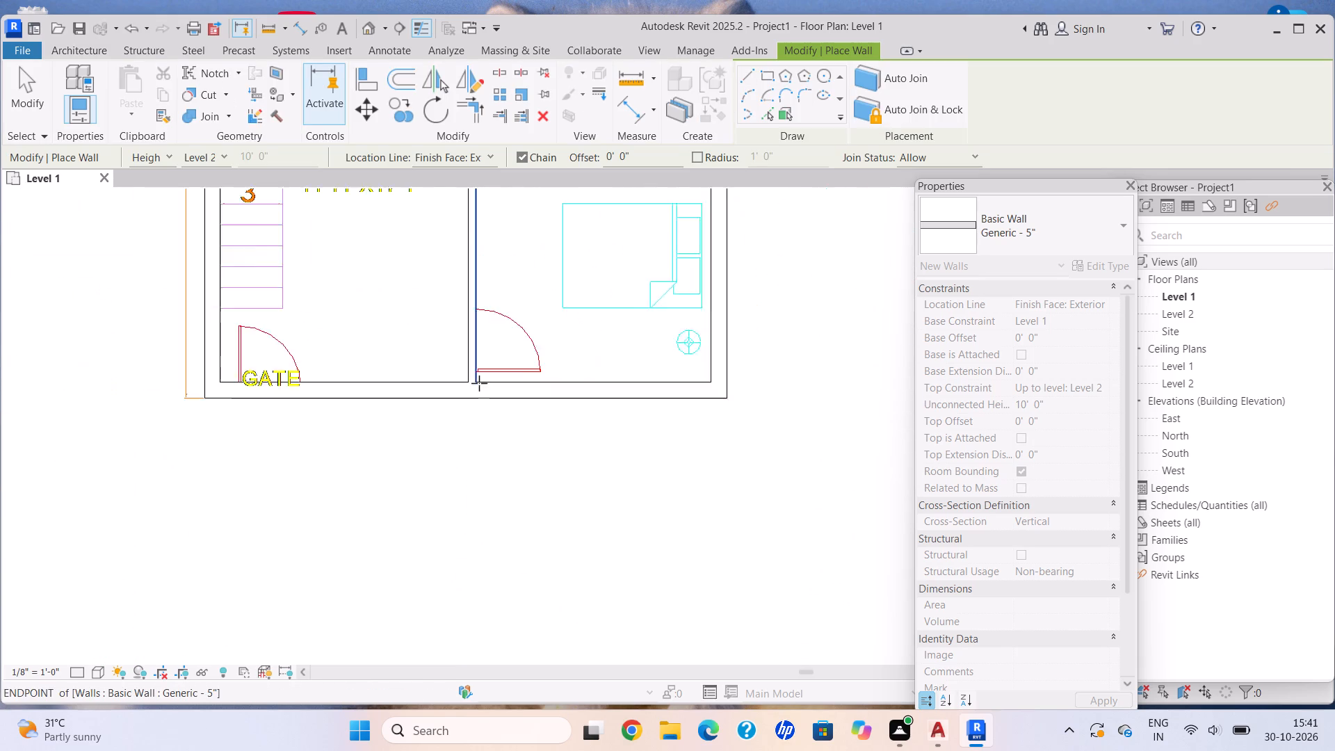
scroll(492, 355, "down", 2)
middle_click_drag(492, 355, 460, 435)
middle_click_drag(482, 331, 496, 390)
scroll(447, 338, "up", 13)
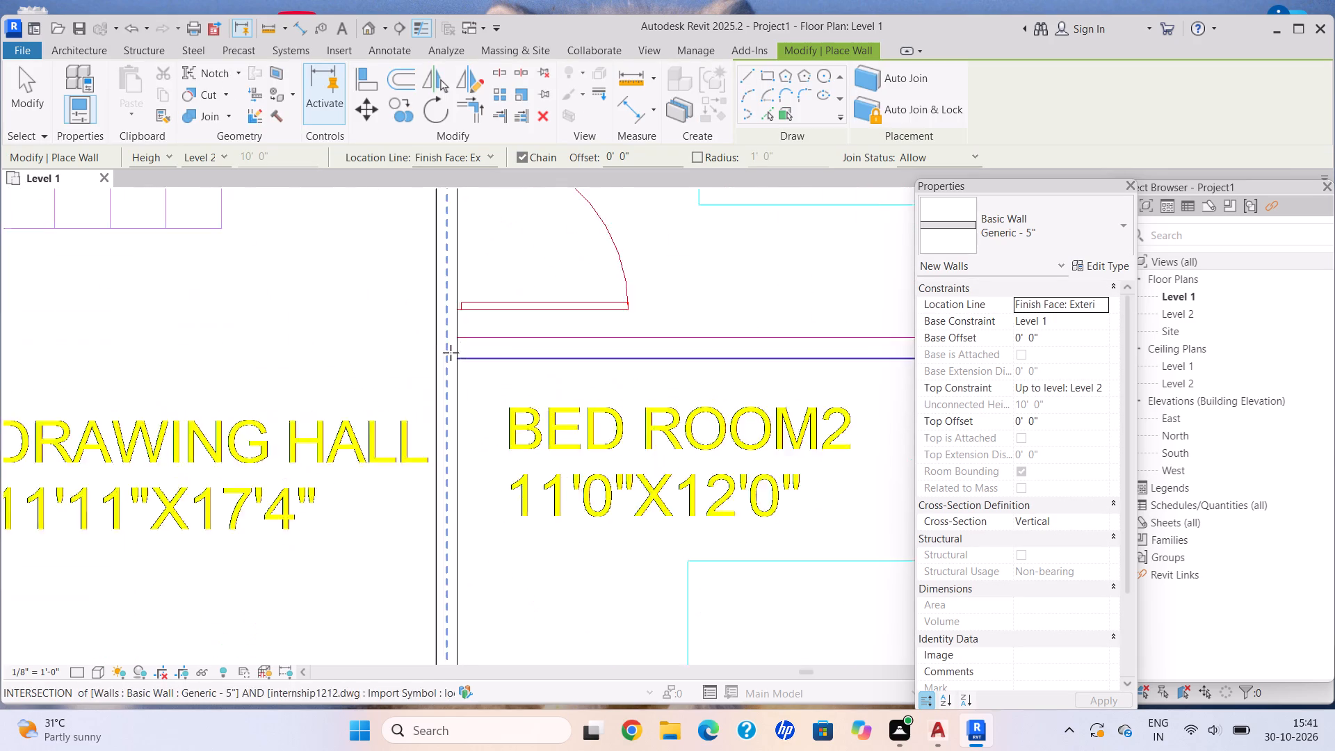
left_click(462, 329)
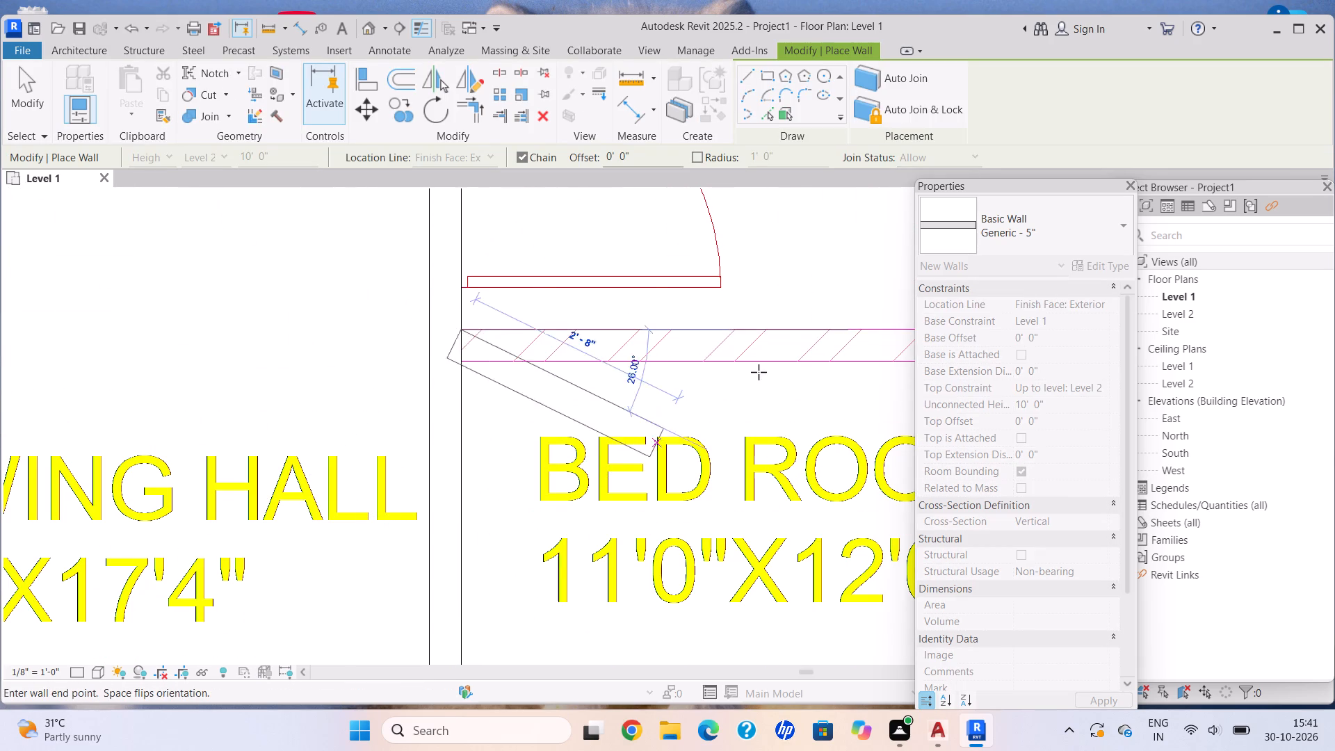
middle_click_drag(743, 340, 400, 423)
scroll(400, 423, "up", 1)
scroll(672, 418, "down", 6)
middle_click_drag(672, 418, 368, 370)
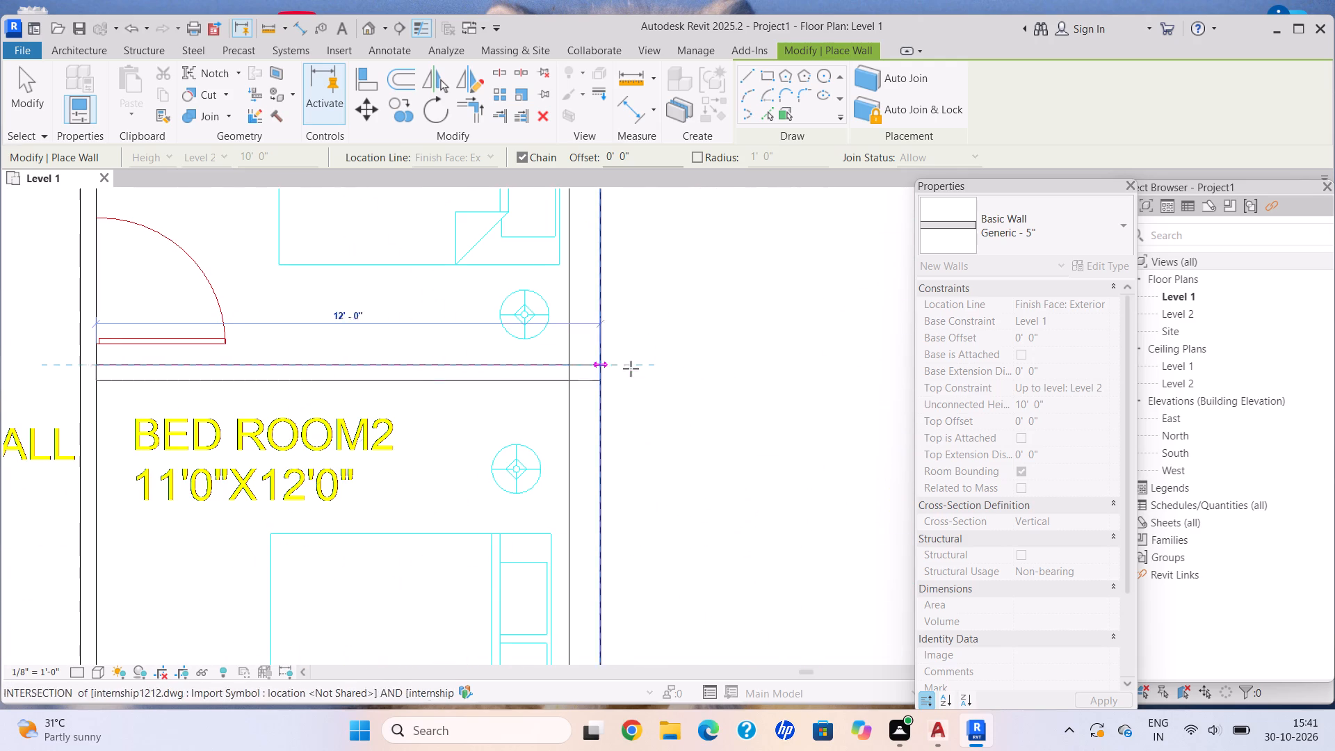
scroll(569, 361, "up", 7)
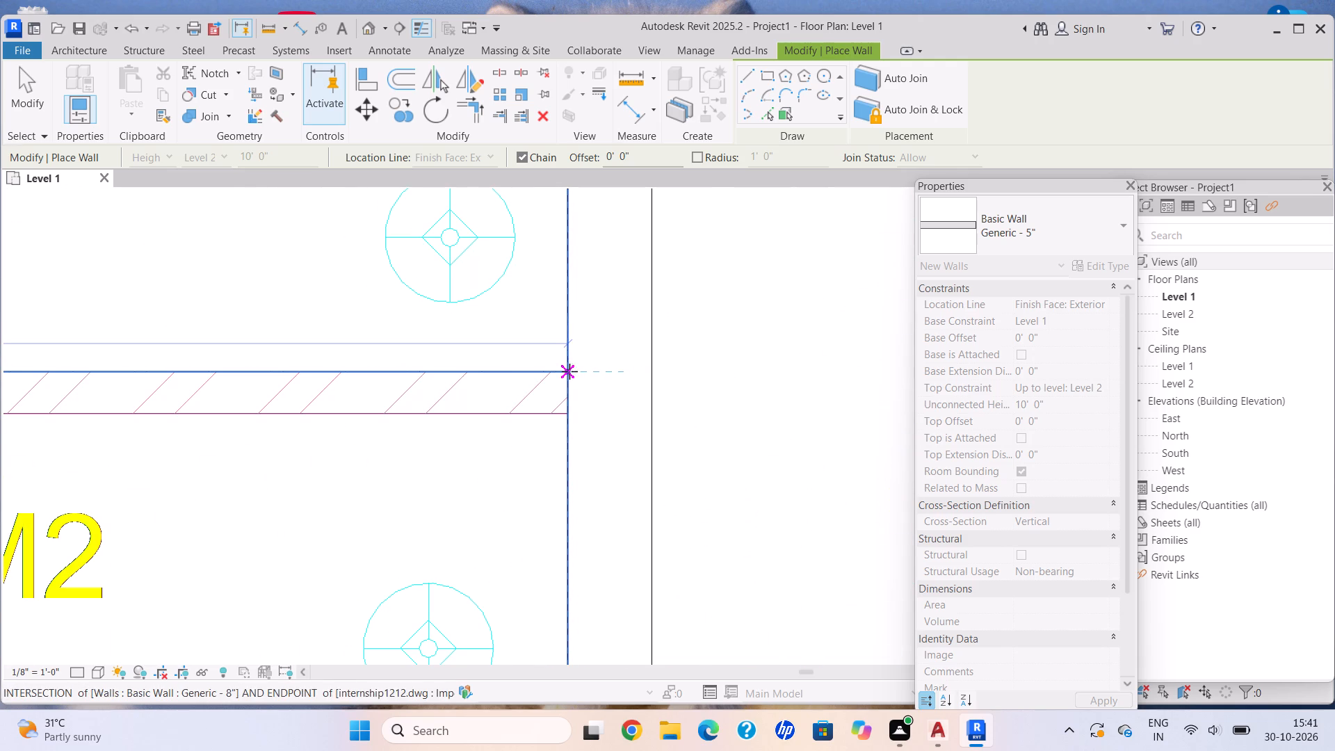
left_click(569, 371)
key("Escape")
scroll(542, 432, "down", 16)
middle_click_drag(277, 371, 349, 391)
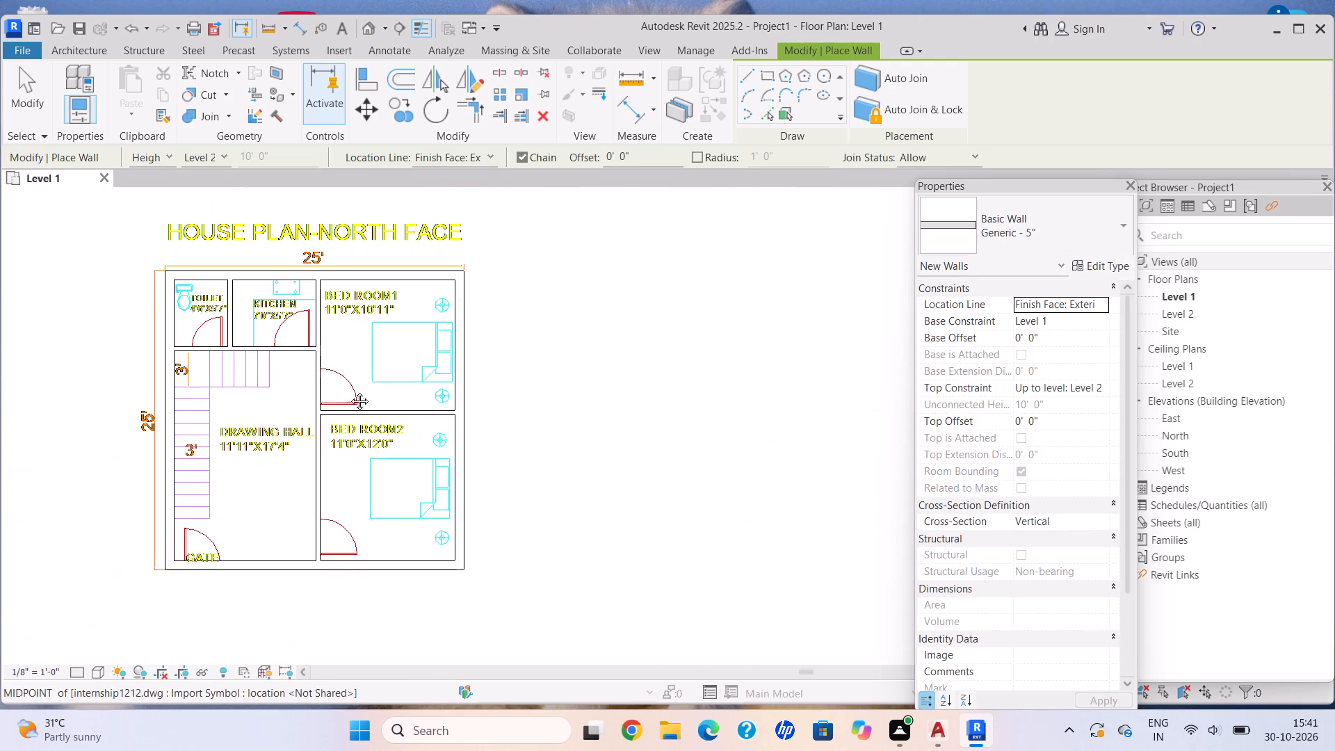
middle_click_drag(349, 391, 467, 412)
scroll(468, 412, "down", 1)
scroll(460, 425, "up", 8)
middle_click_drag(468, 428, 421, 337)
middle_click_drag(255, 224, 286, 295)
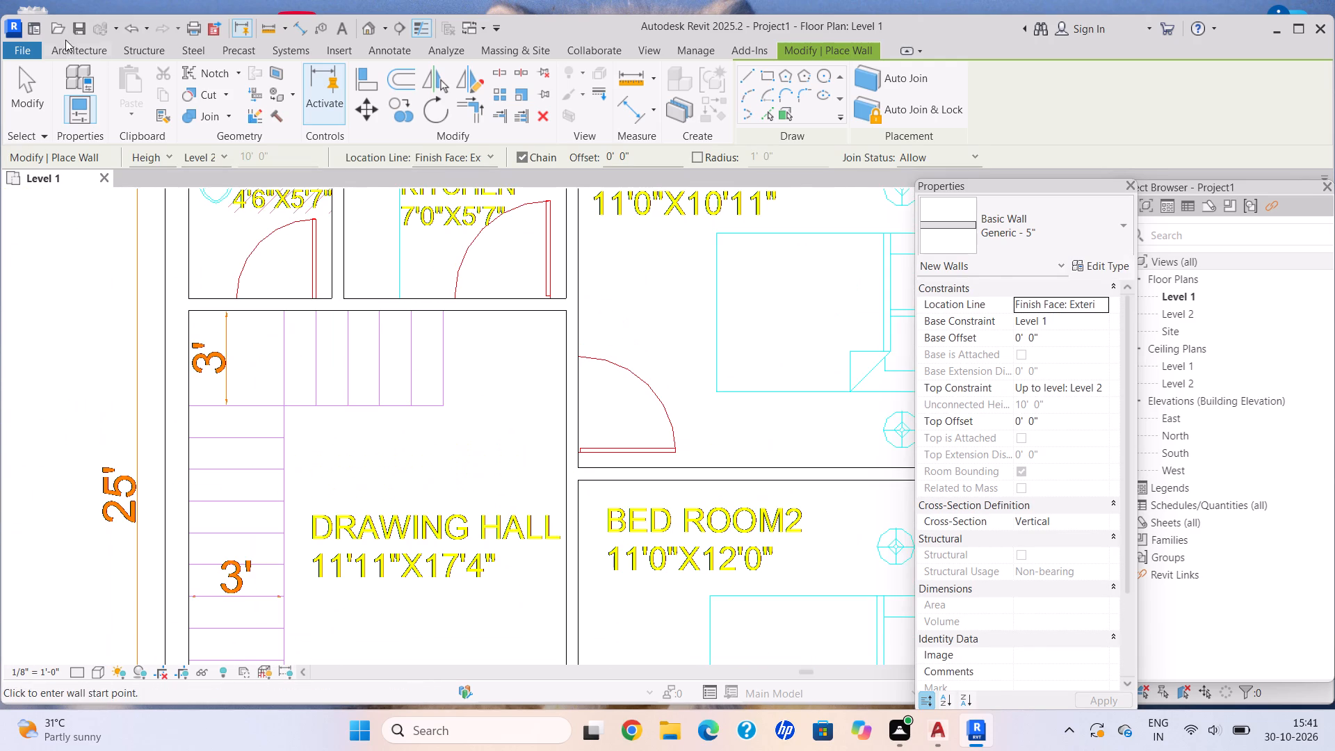
Place a Single-Flush 36" x 84" door in the wall below the toilet, swinging inward, centred about 2'-3" from the kitchen partition.
key("Escape")
left_click(97, 101)
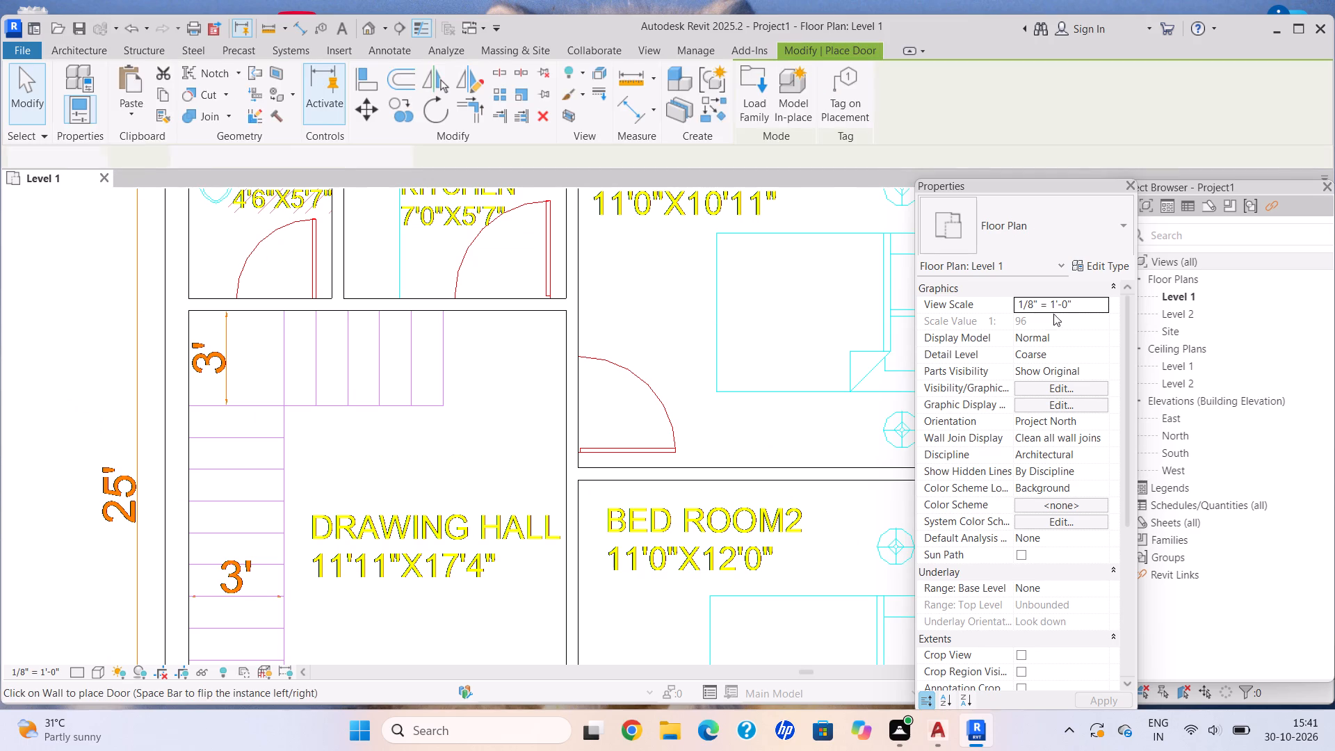
left_click(1111, 270)
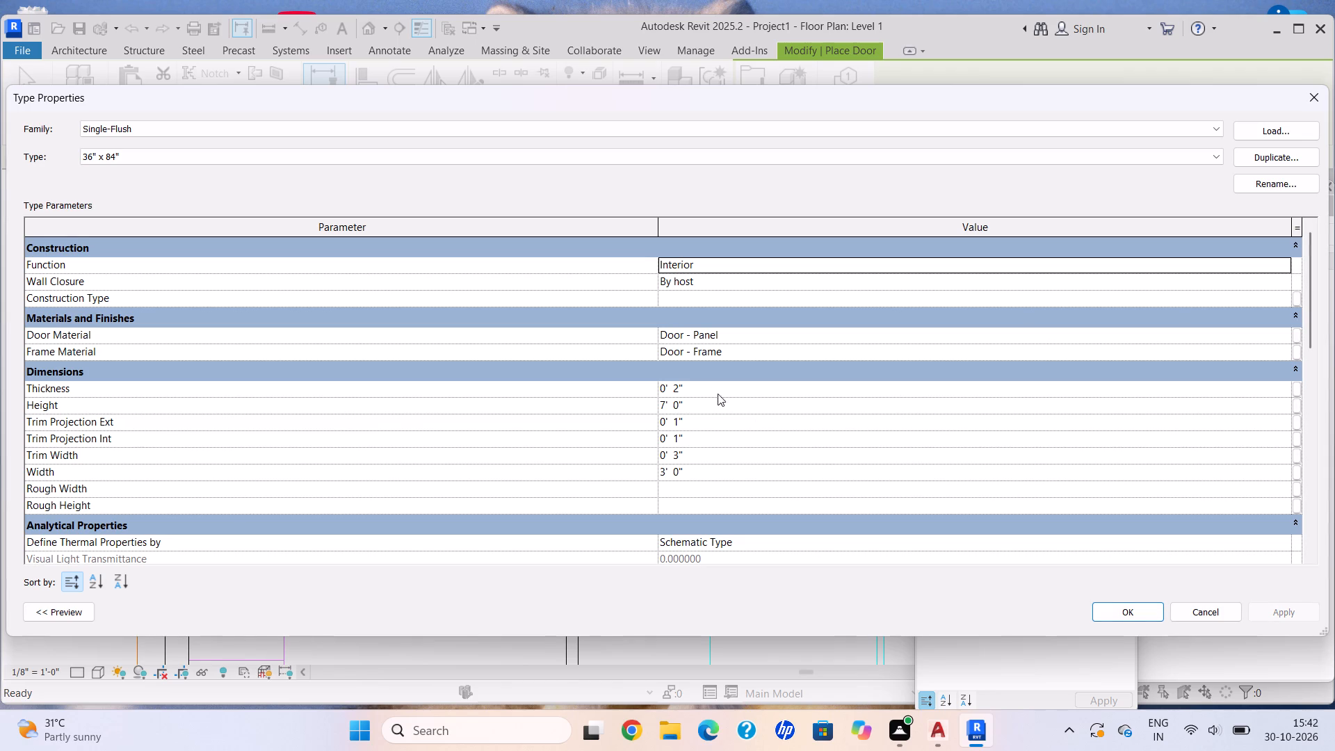
left_click(1138, 613)
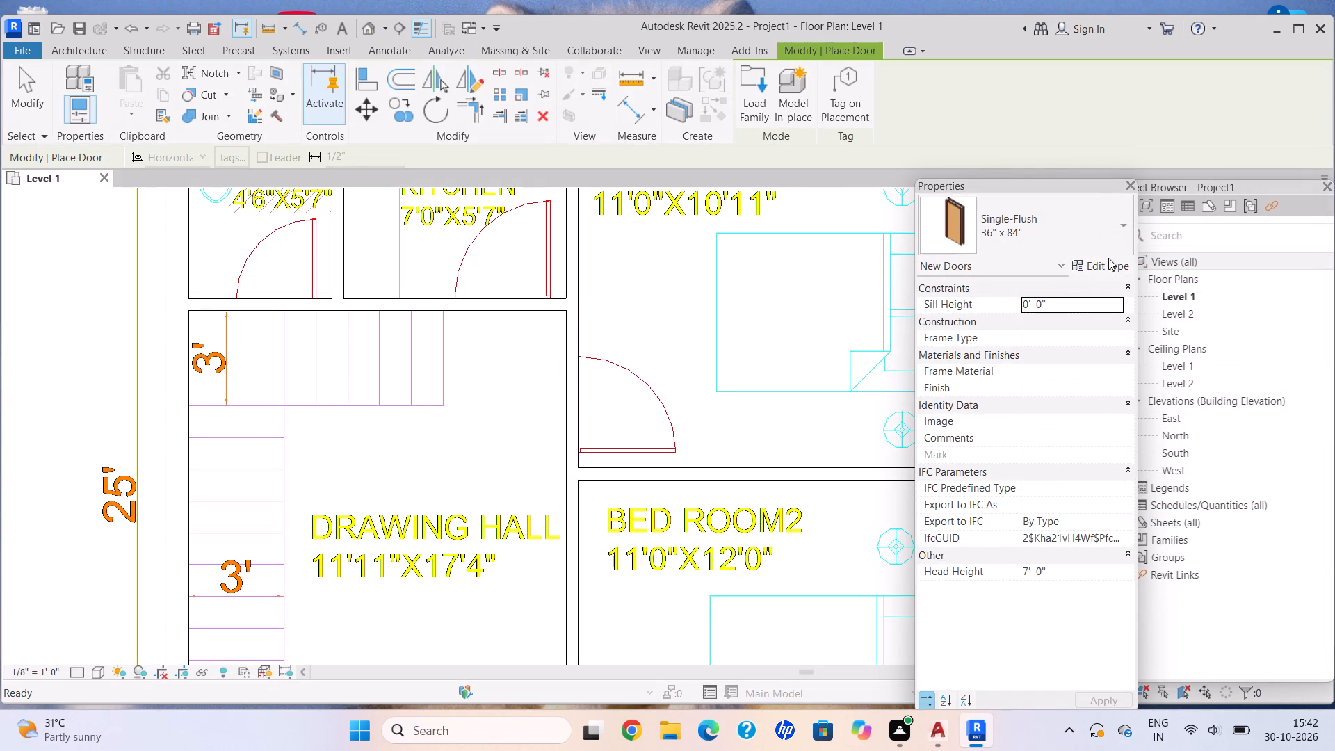
left_click(1051, 250)
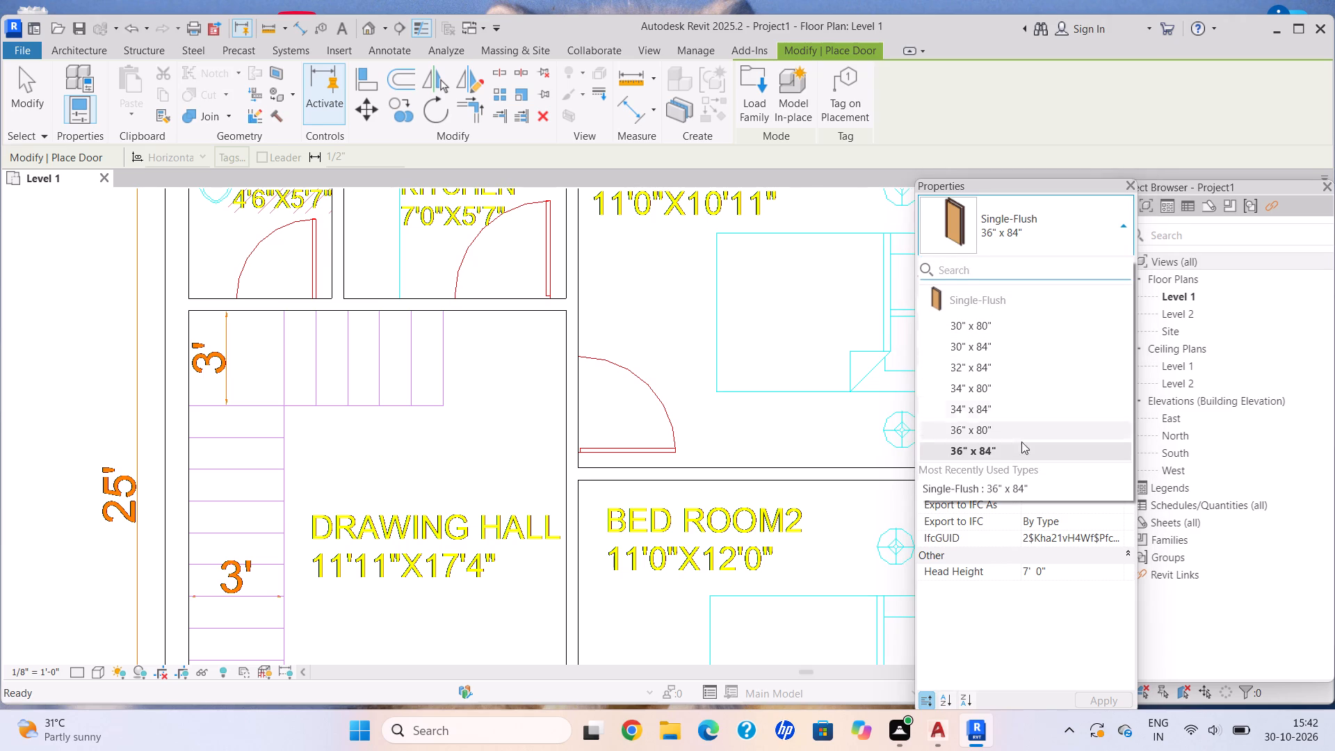
left_click(1013, 452)
left_click(1125, 256)
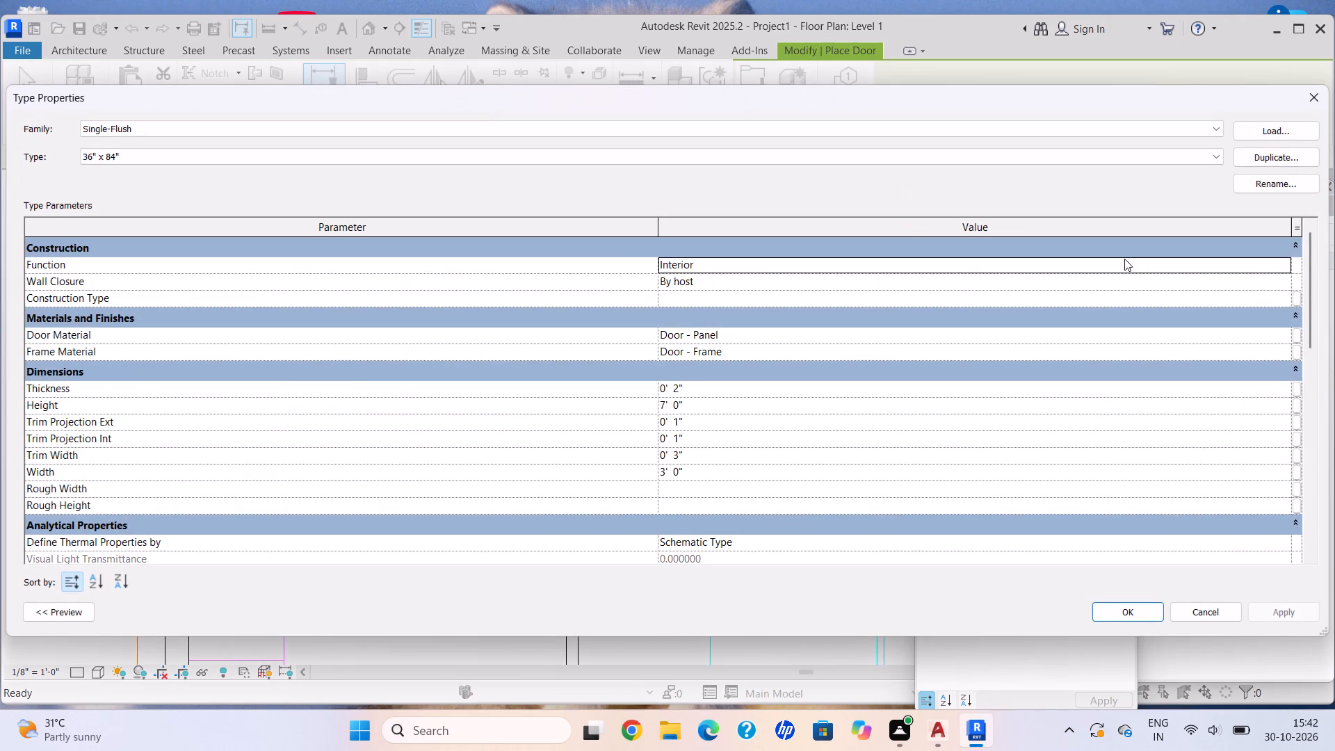
left_click(1142, 613)
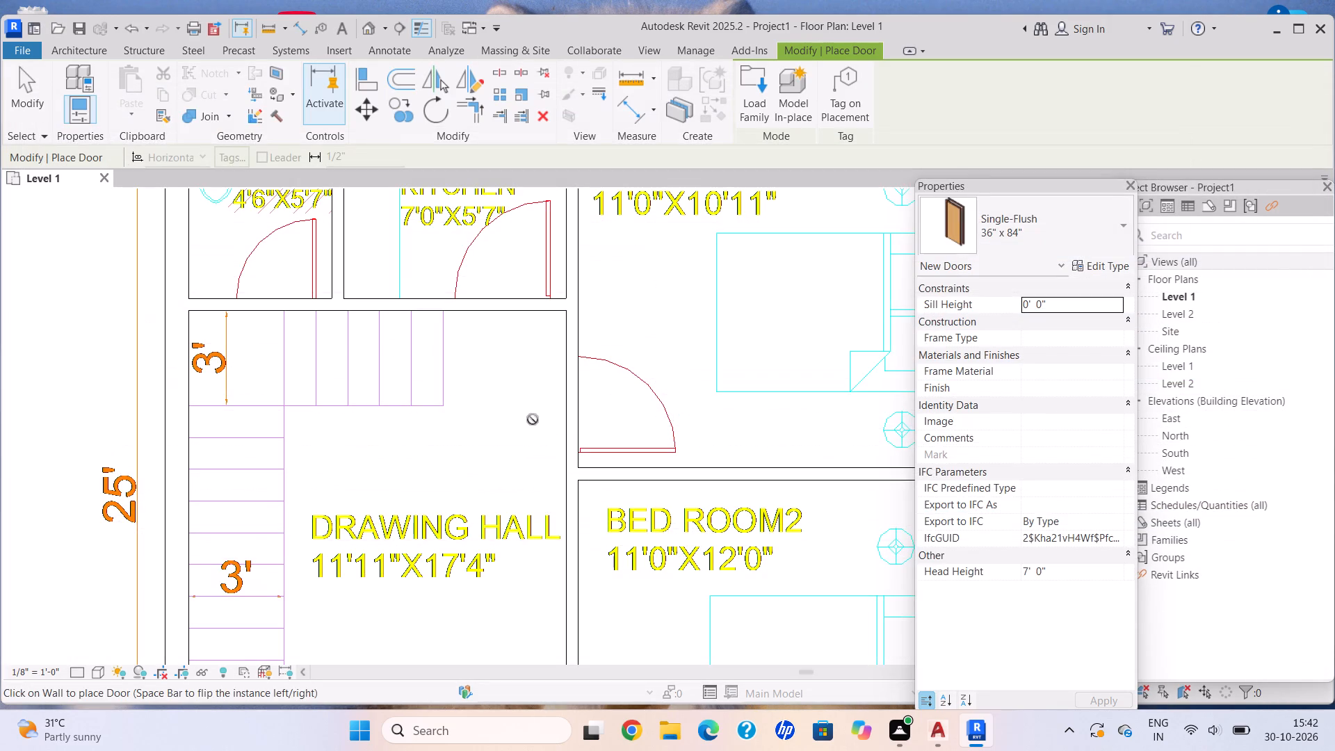
scroll(576, 397, "down", 6)
middle_click_drag(576, 396, 597, 446)
scroll(470, 406, "up", 10)
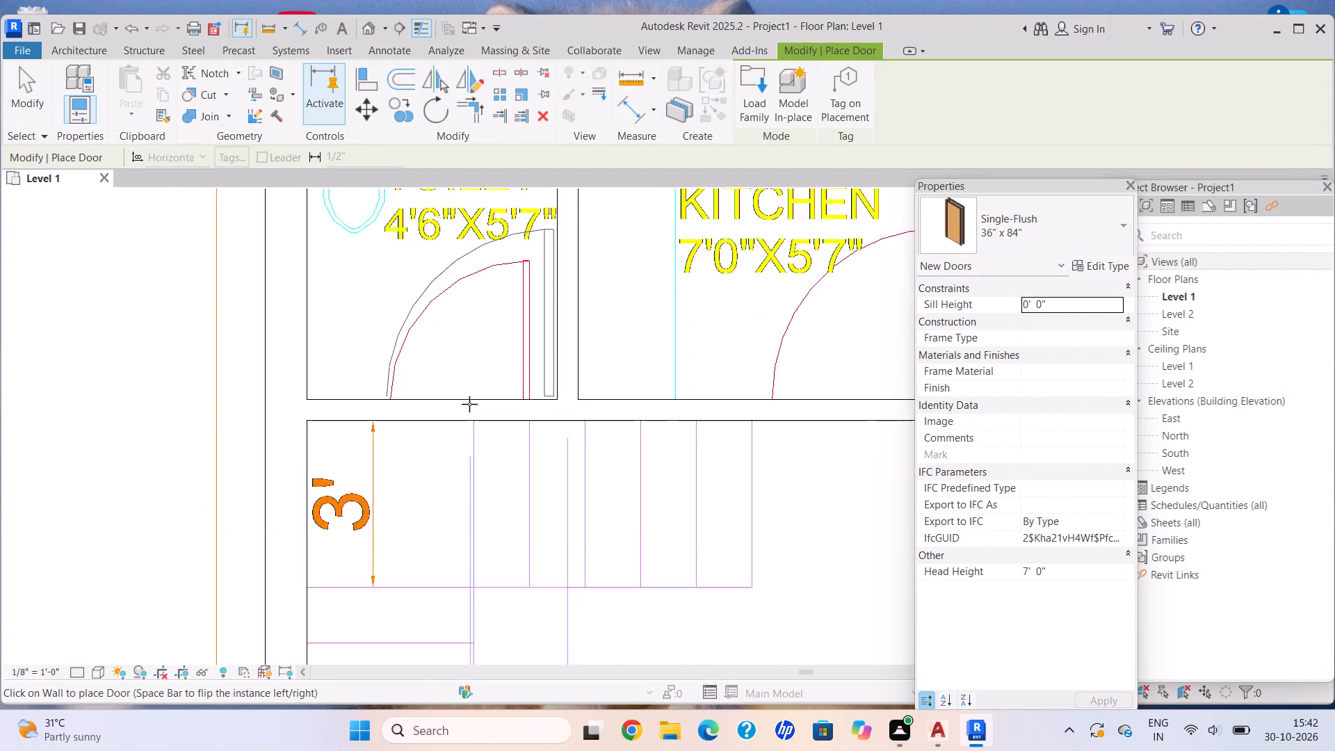
scroll(469, 404, "up", 2)
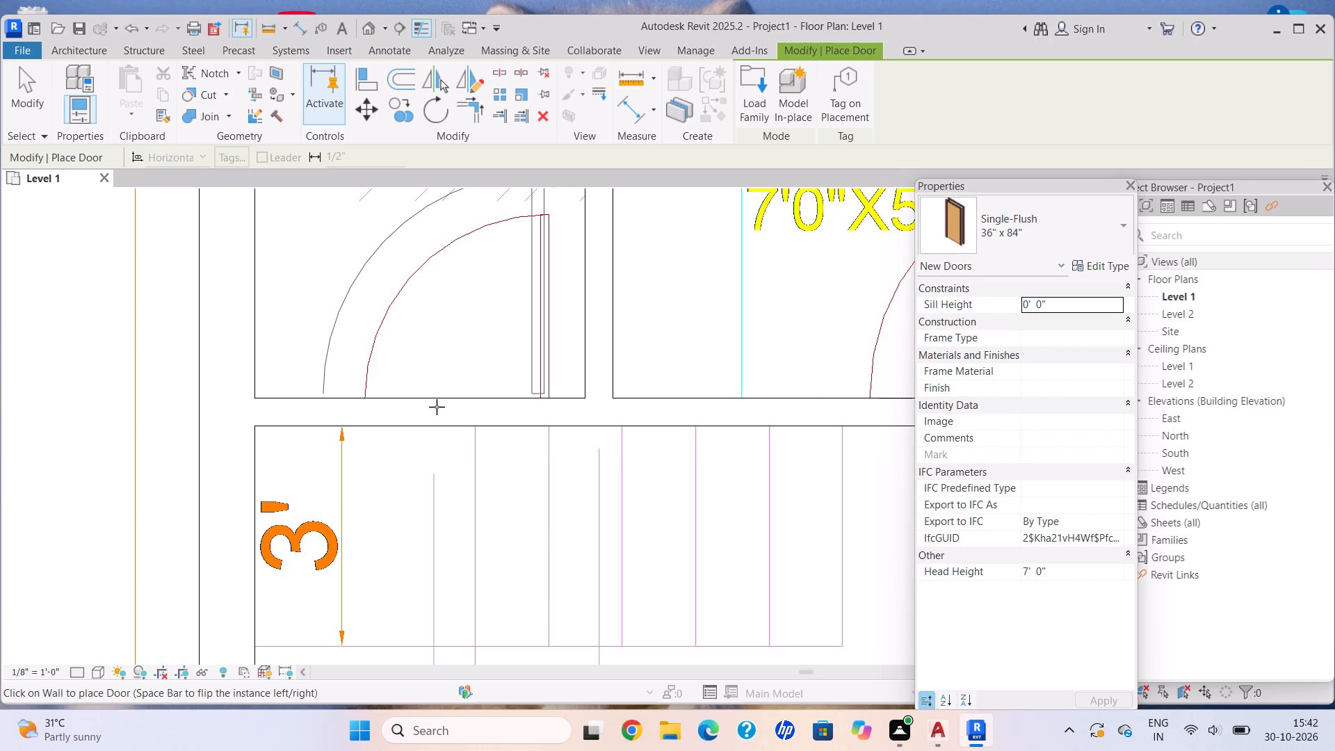
left_click(437, 407)
Place a Single-Flush 36" x 84" door in the wall below the kitchen, centred about 2'-3" from the Bed Room 1 partition.
scroll(604, 385, "down", 4)
middle_click_drag(605, 385, 264, 468)
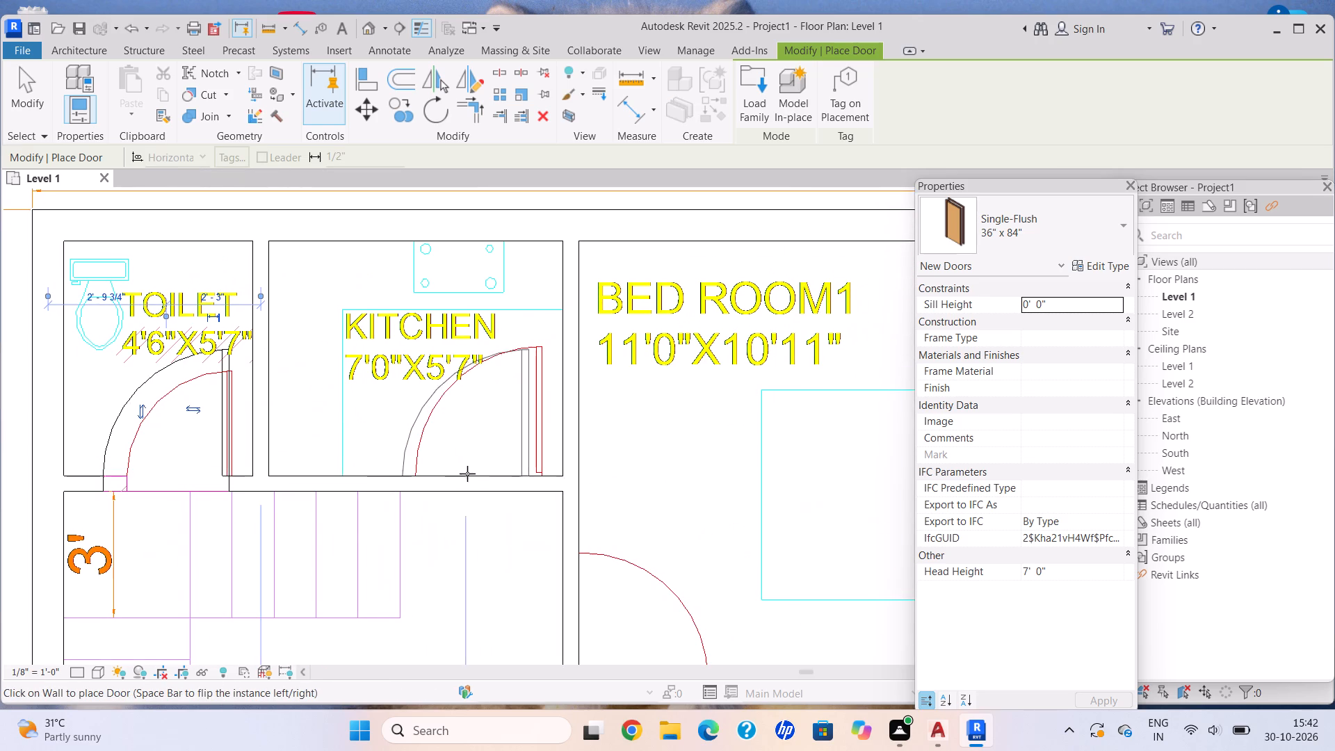
left_click(476, 478)
Place a Single-Flush 36" x 84" door from the drawing hall into Bed Room 1, centred about 2'-2" from the Bed Room 2 partition.
scroll(654, 499, "down", 3)
middle_click_drag(655, 498, 641, 485)
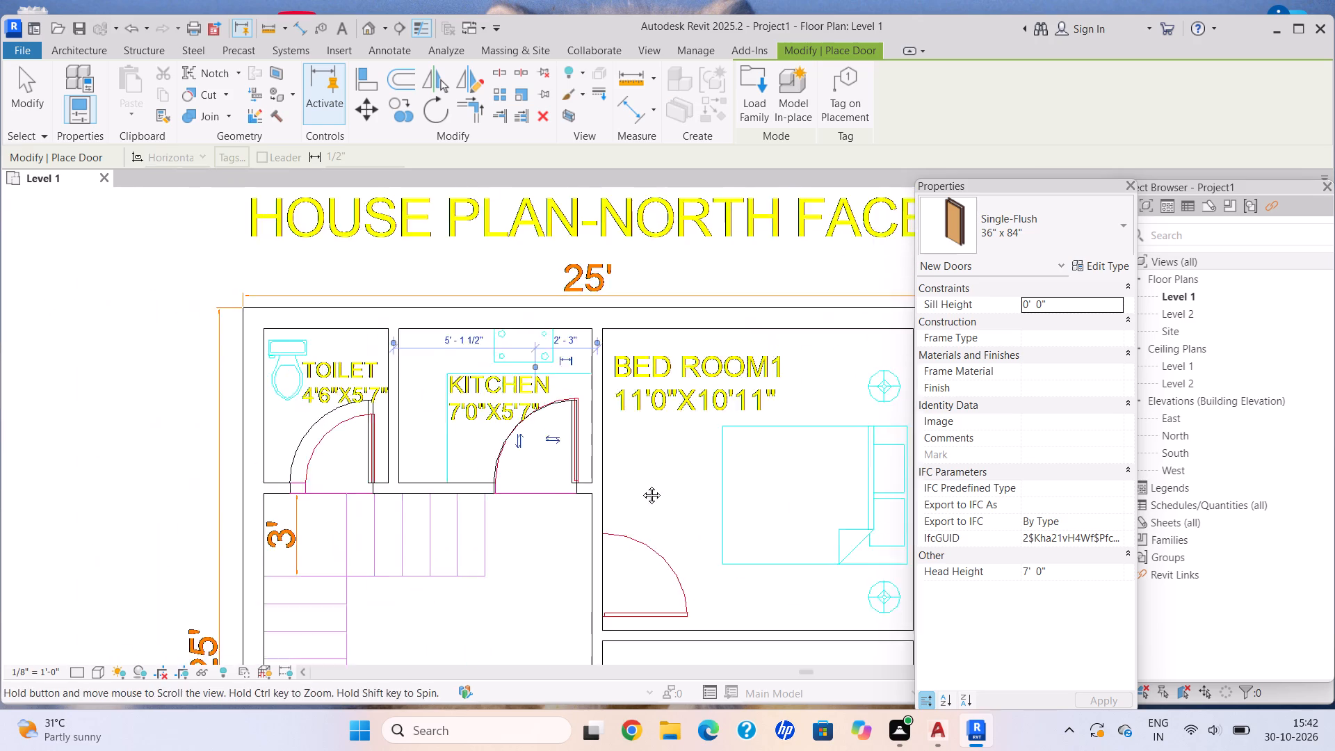
middle_click_drag(641, 485, 581, 369)
scroll(547, 486, "up", 5)
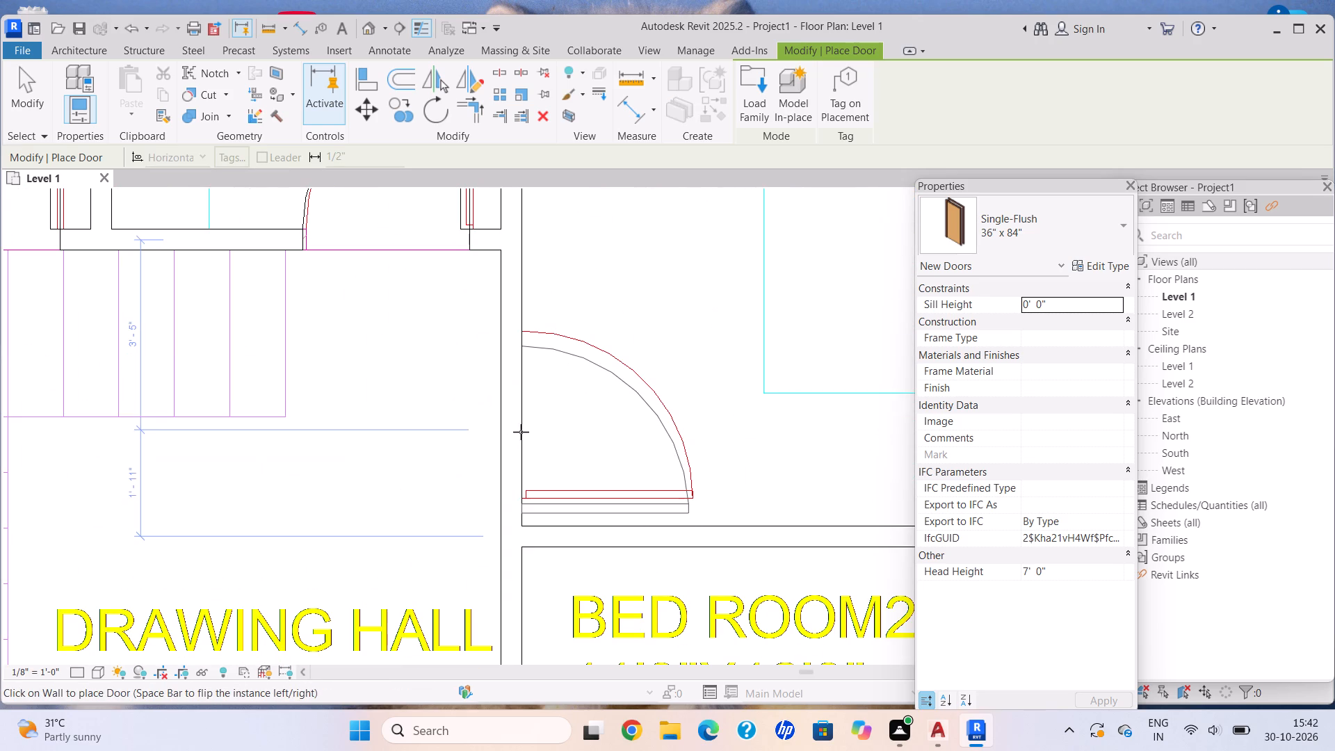
left_click(526, 415)
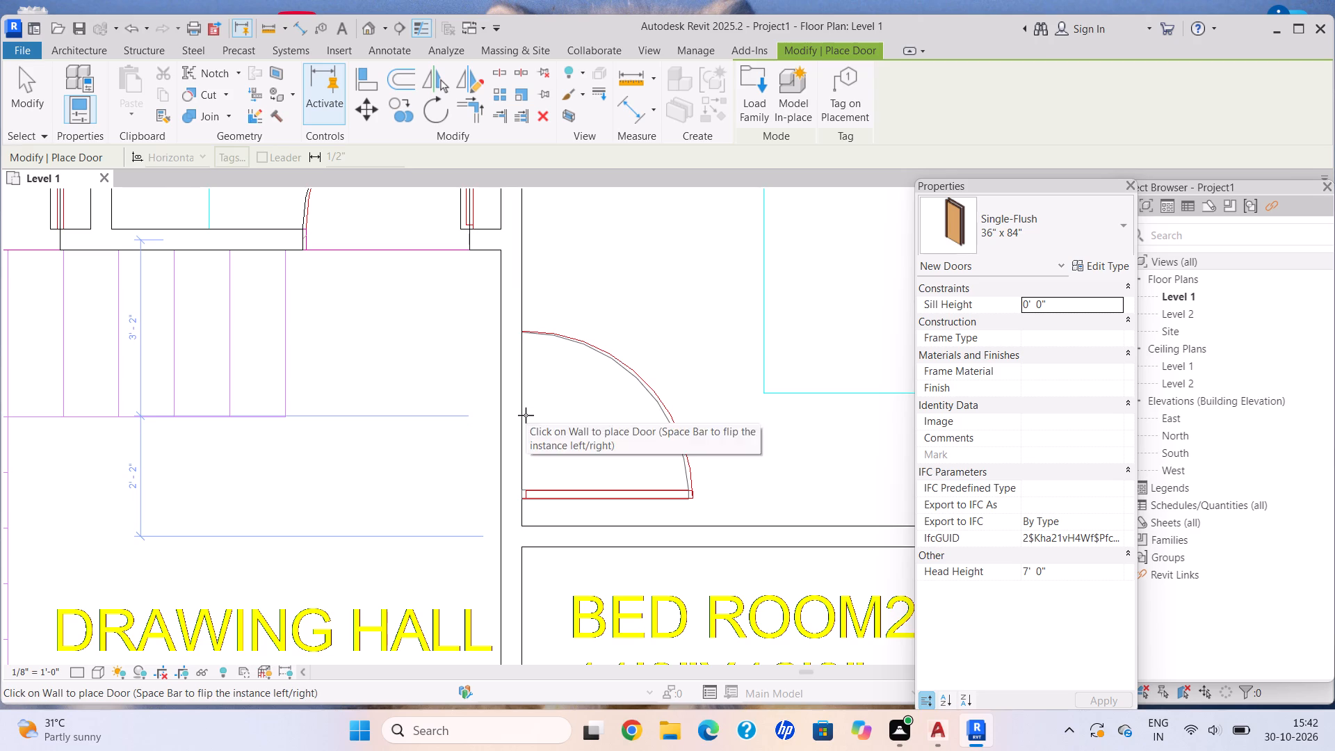
Place a Single-Flush 36" x 84" door from the drawing hall into Bed Room 2, centred about 2'-4" from the bottom exterior wall.
scroll(639, 564, "down", 8)
middle_click_drag(639, 564, 565, 366)
middle_click_drag(574, 455, 573, 332)
scroll(513, 428, "up", 5)
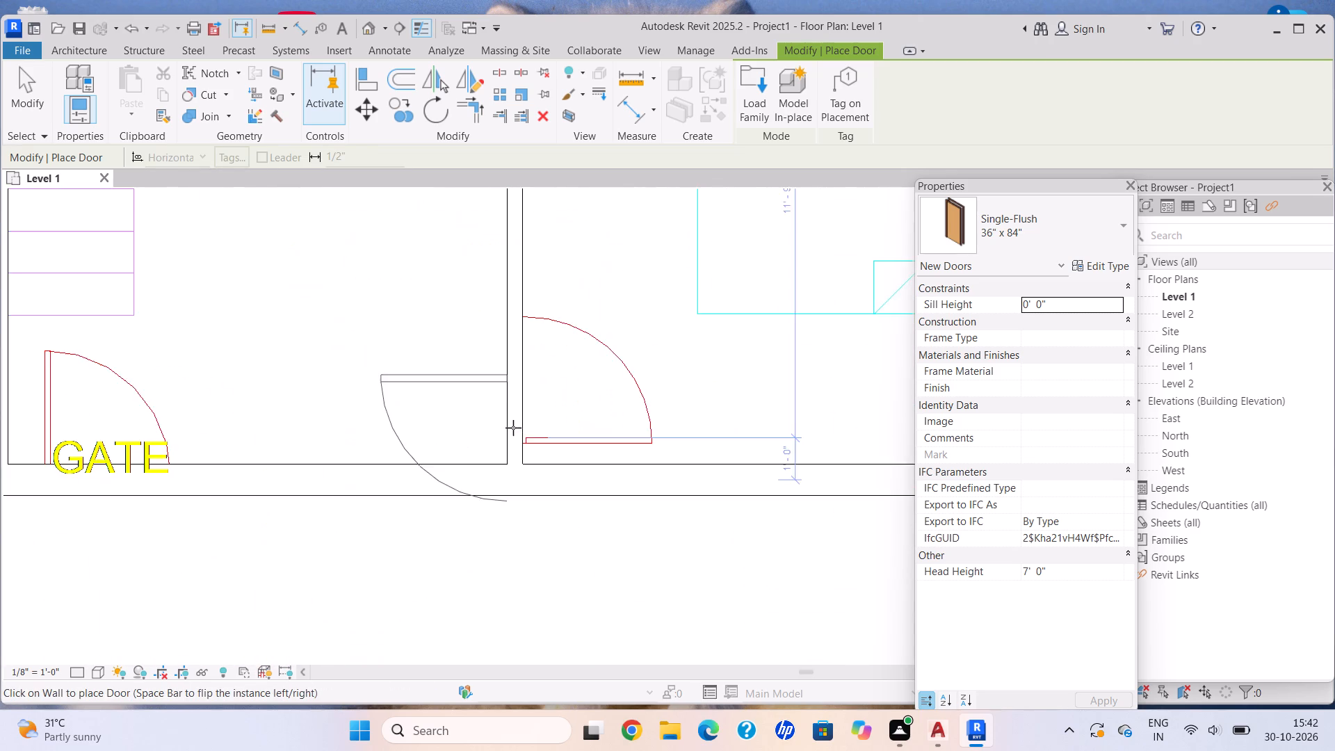
scroll(513, 428, "up", 7)
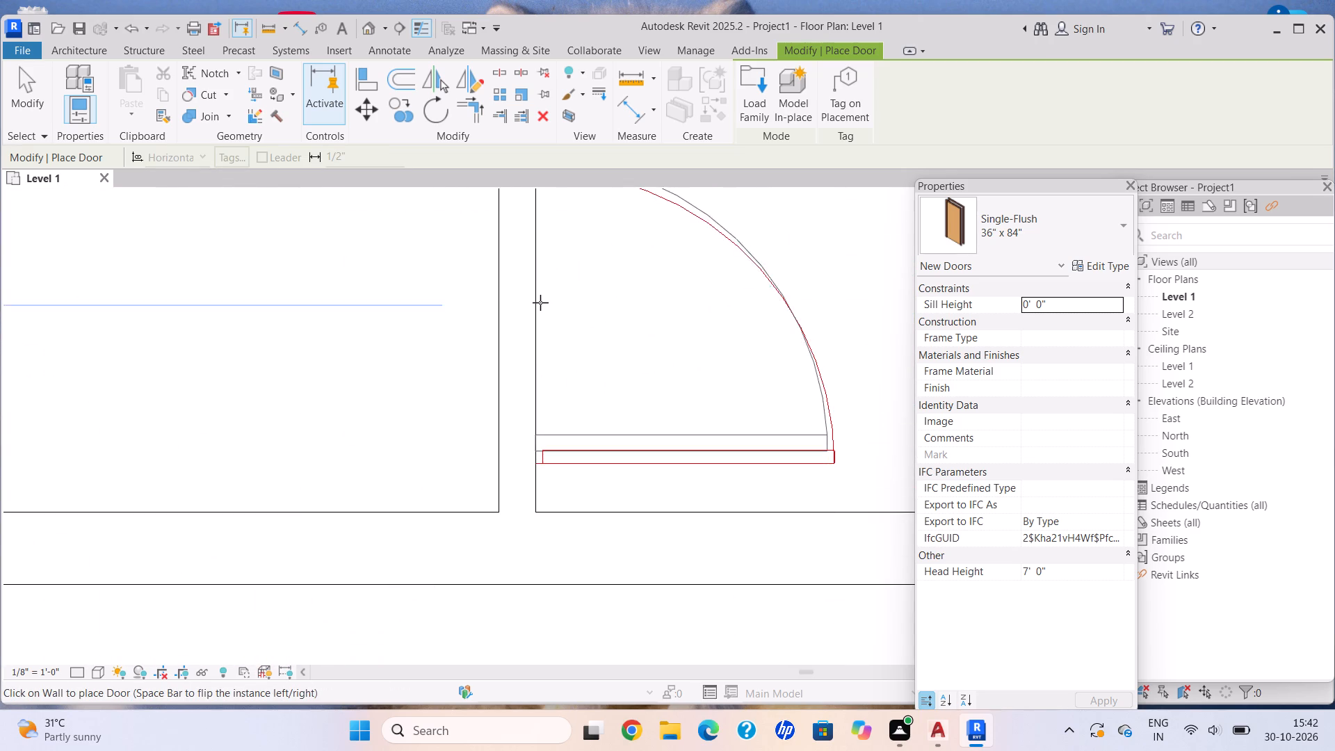
left_click(543, 316)
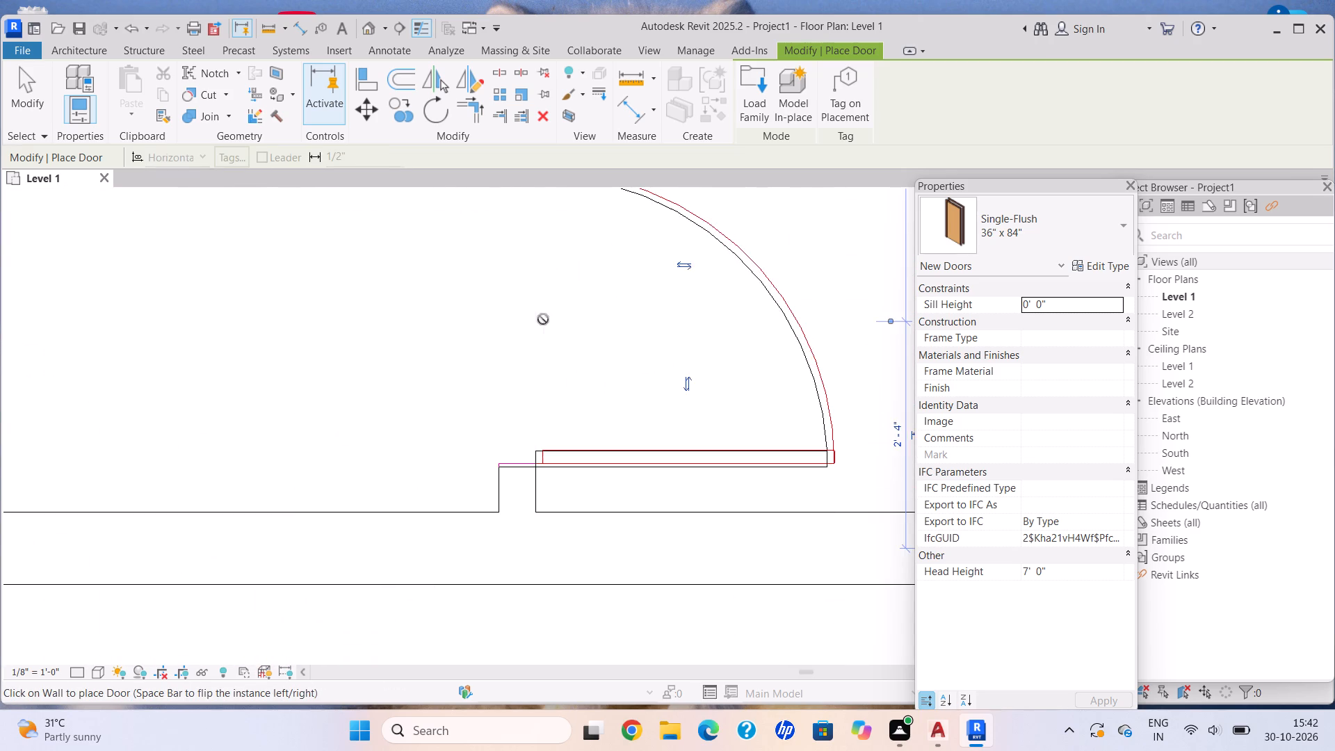
Choose the Single-Flush 30" x 80" door type for the gate and set its type width to 4' and height to 7'.
scroll(333, 481, "down", 8)
middle_click_drag(316, 493, 540, 510)
scroll(245, 537, "up", 7)
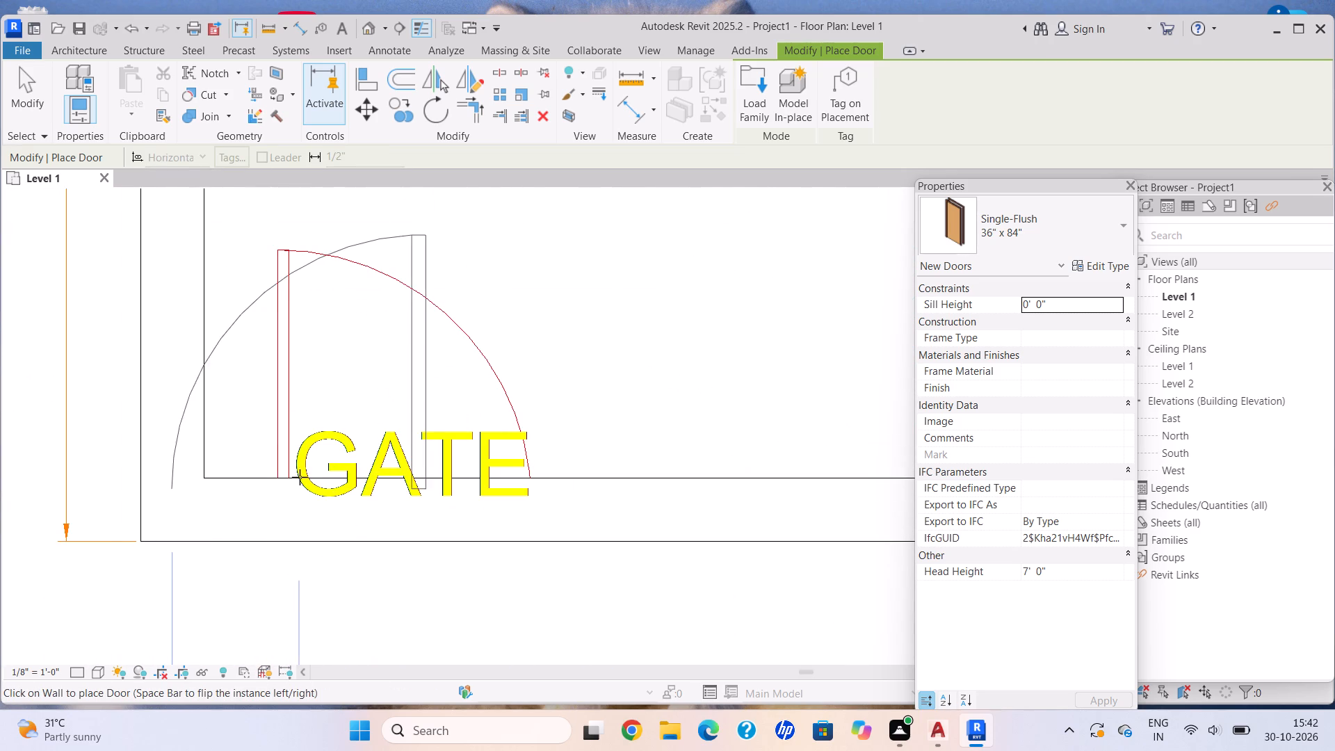
key("Escape")
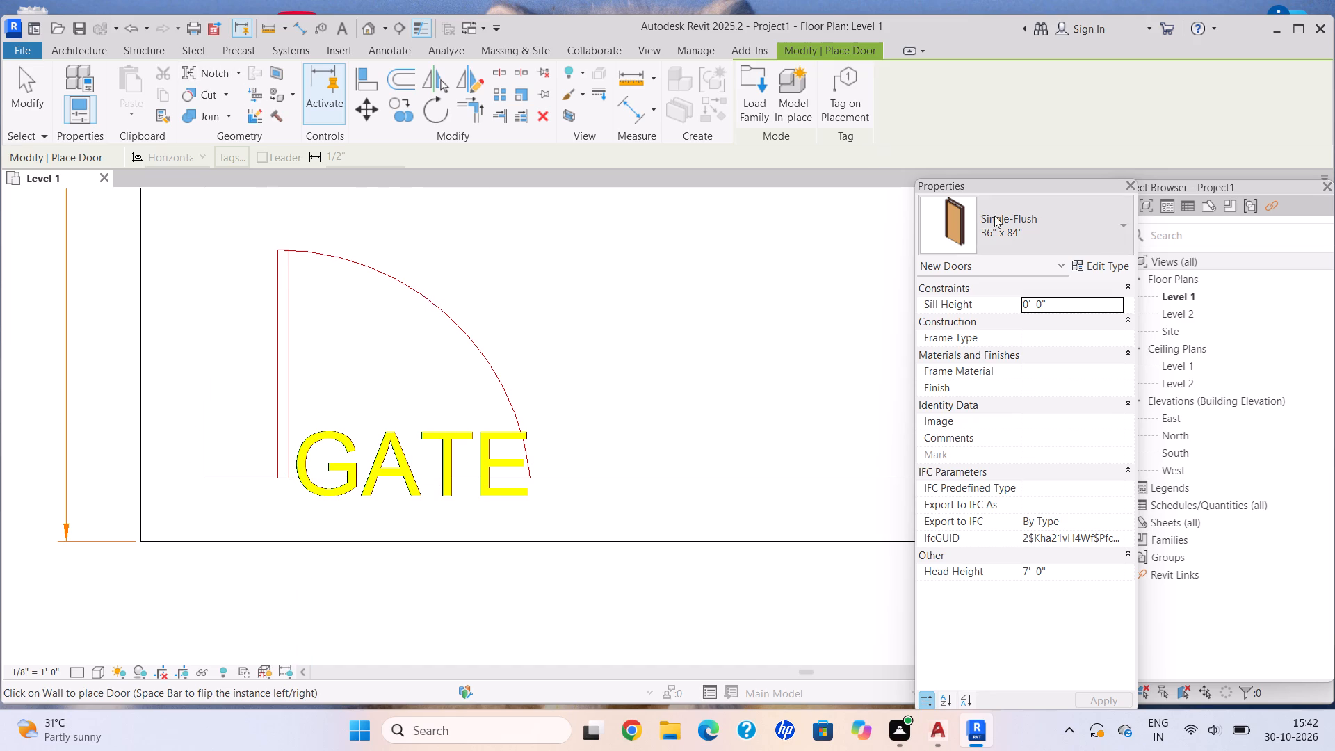
left_click(994, 216)
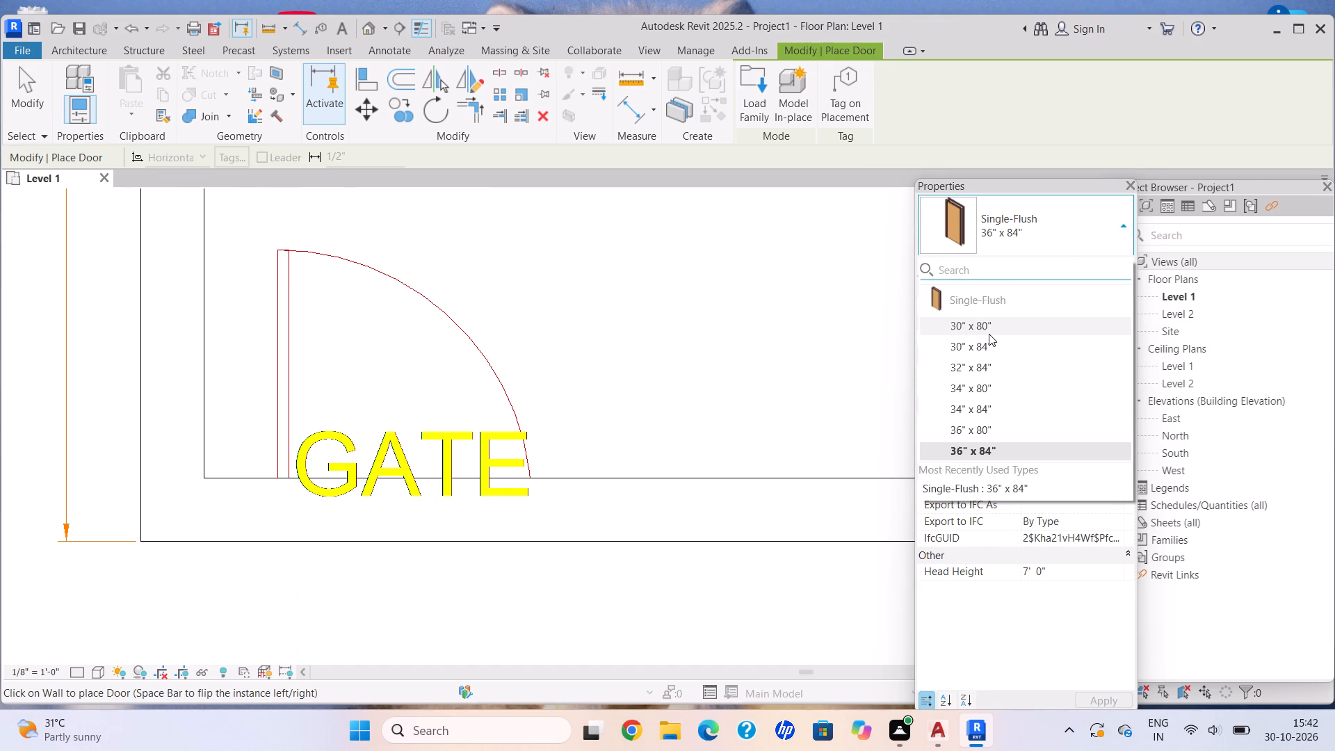
left_click(989, 334)
left_click(1084, 266)
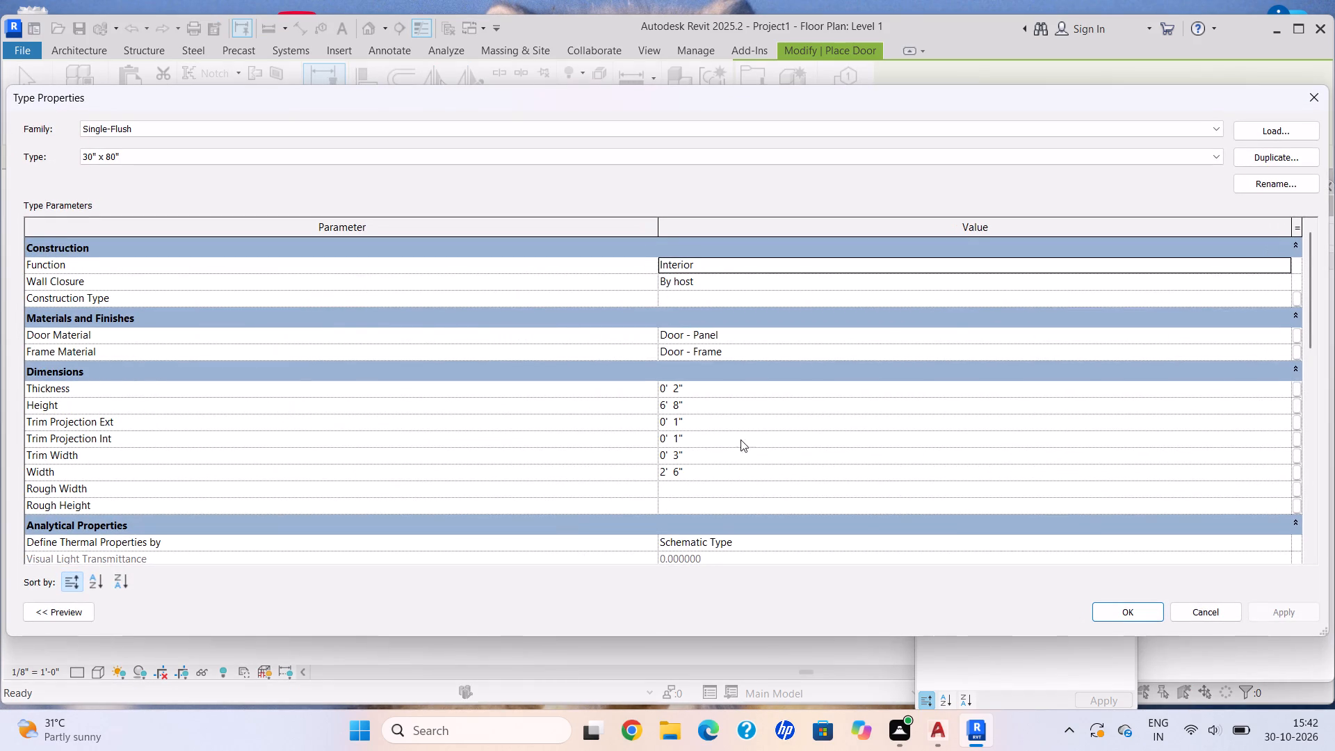
left_click(722, 469)
key("BackSpace")
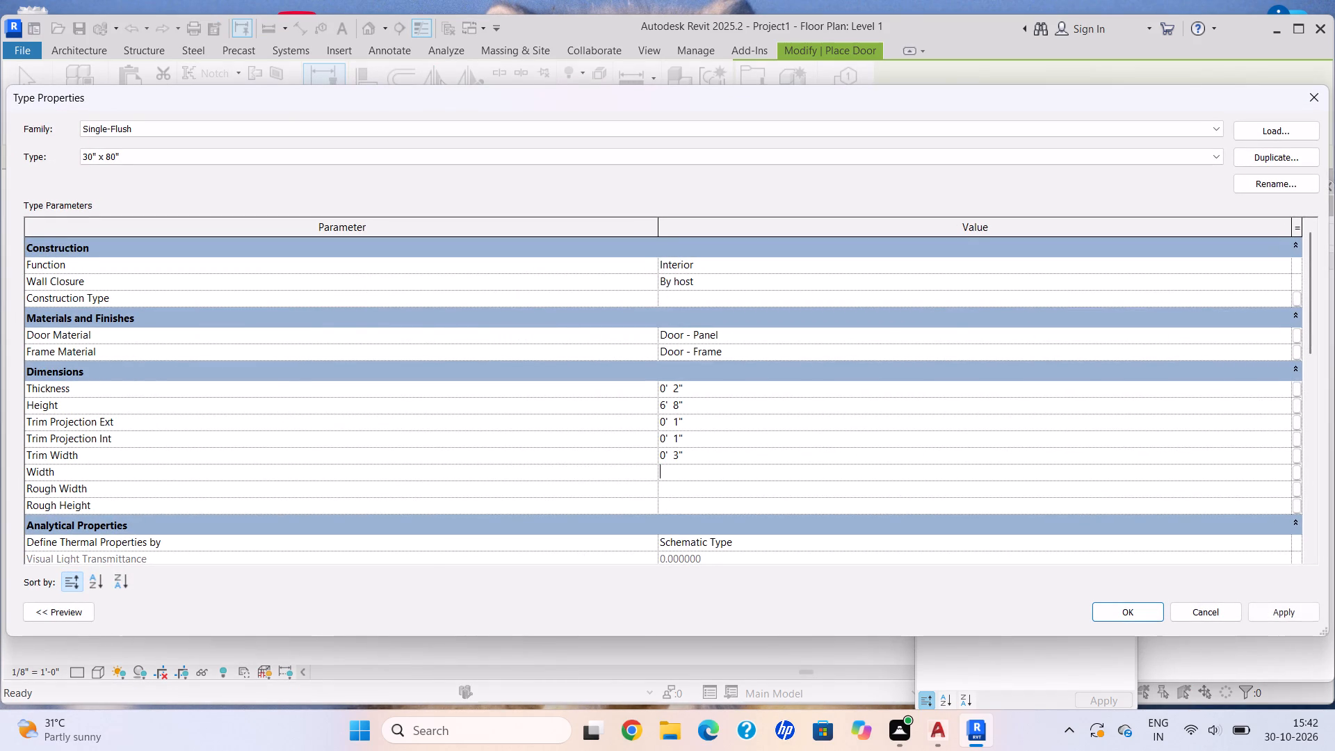
type("4'")
key("Return")
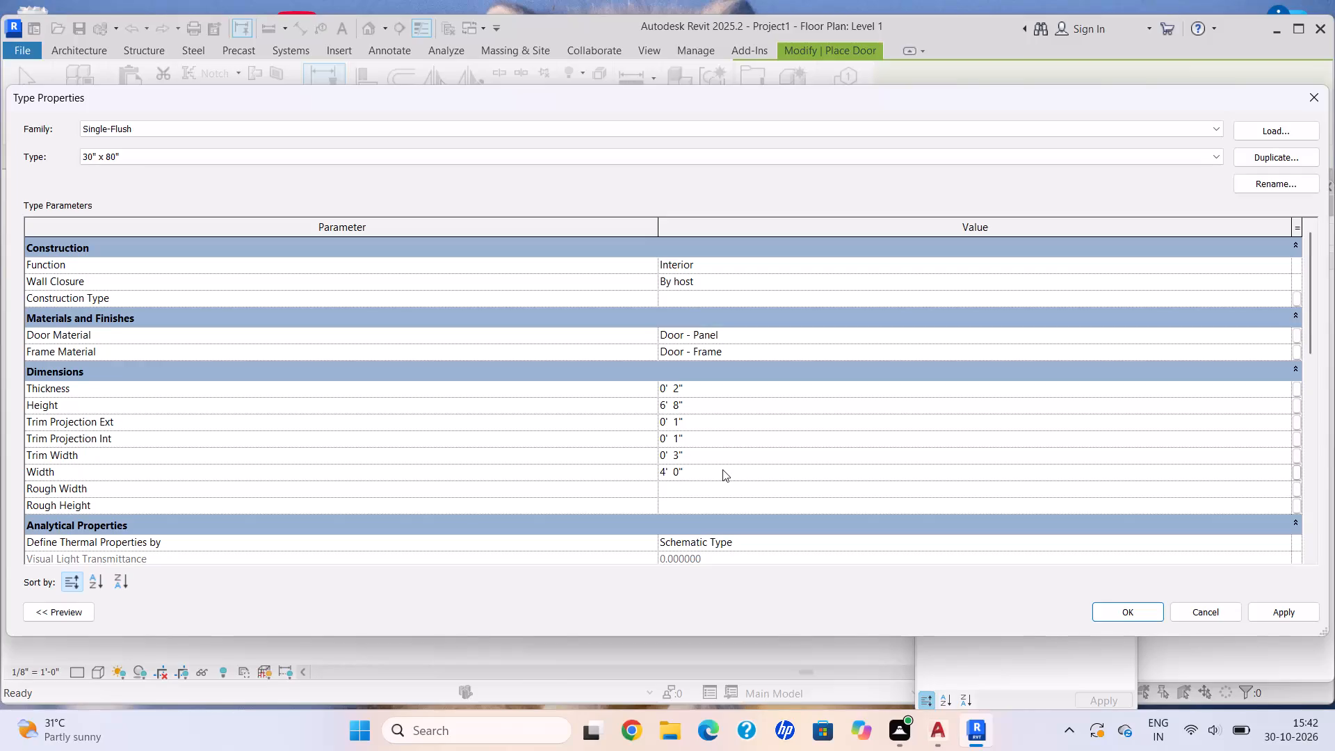
left_click(702, 401)
key("BackSpace")
type("7'")
key("Return")
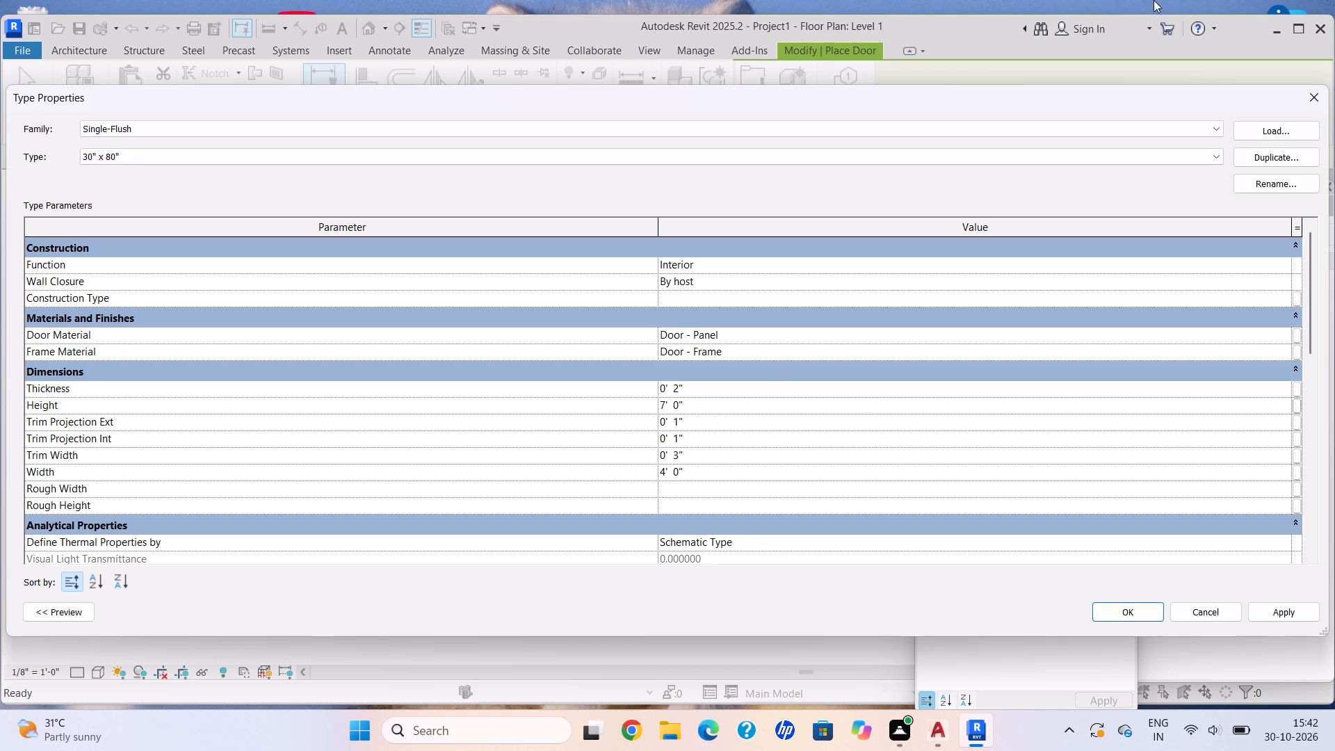
scroll(1334, 222, "down", 1)
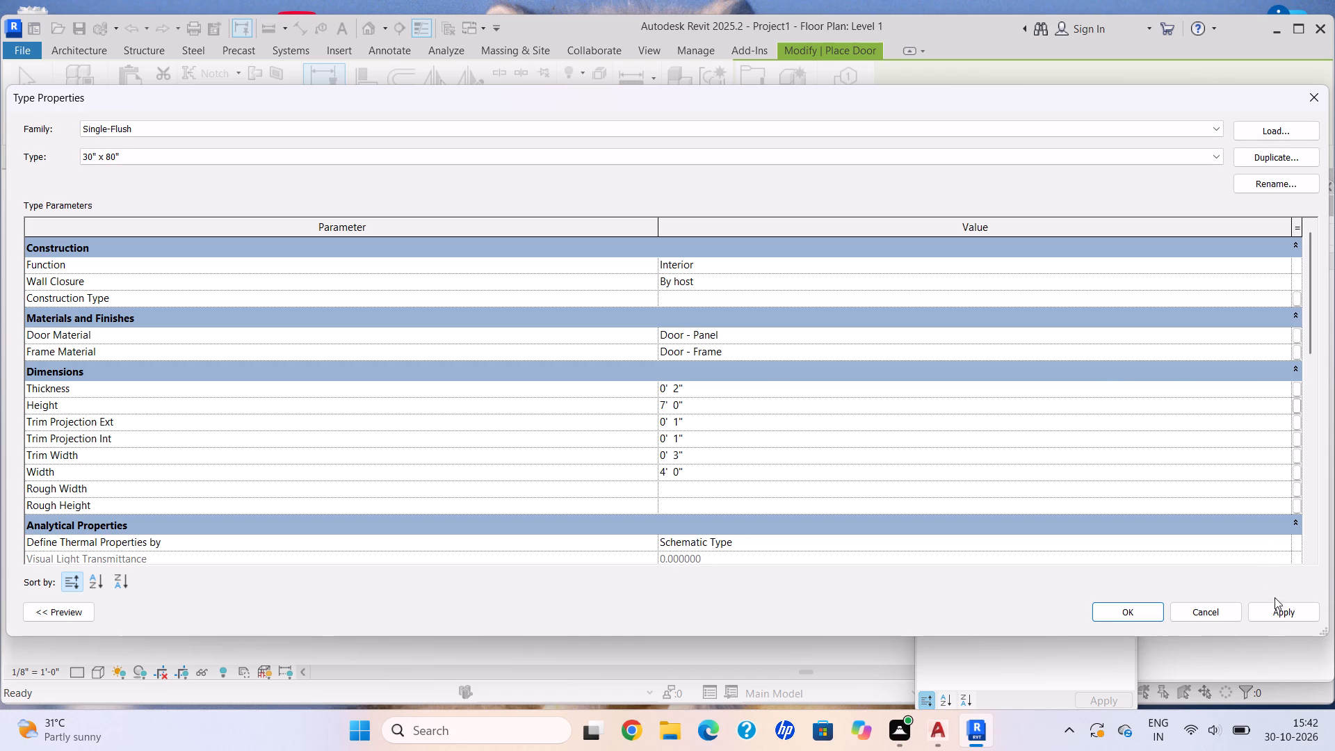
left_click(1283, 605)
left_click(1146, 620)
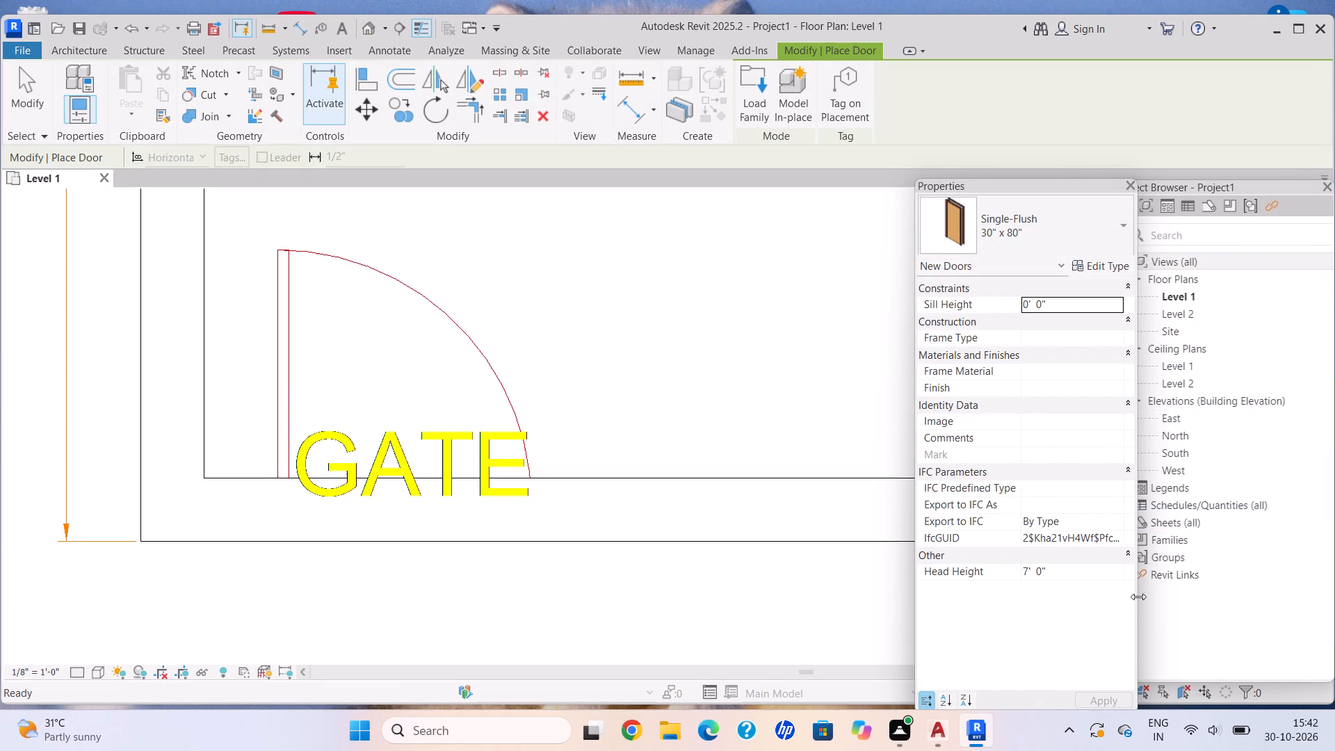
Place the modified 30" x 80" door in the bottom exterior wall at the GATE, flipping its hinge side to match the CAD swing.
scroll(791, 483, "down", 1)
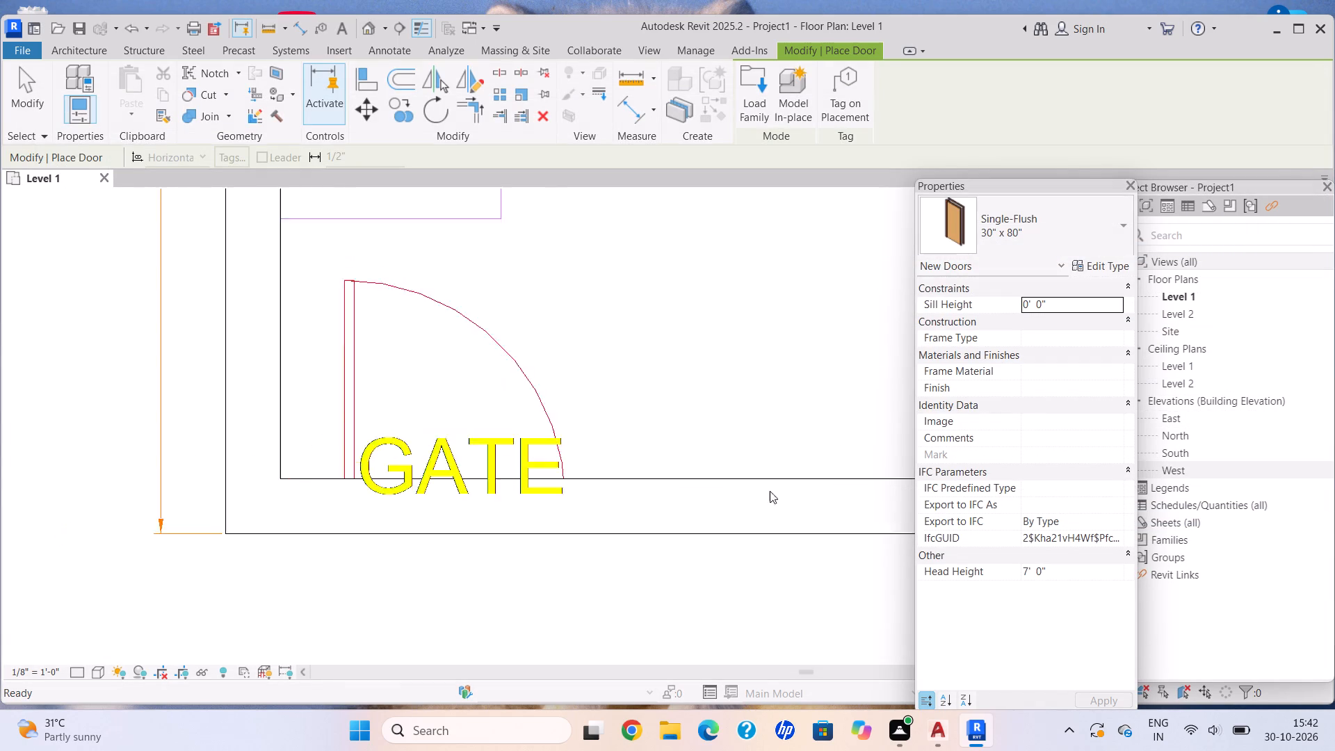
scroll(770, 491, "down", 1)
middle_click_drag(757, 494, 738, 519)
scroll(731, 391, "down", 1)
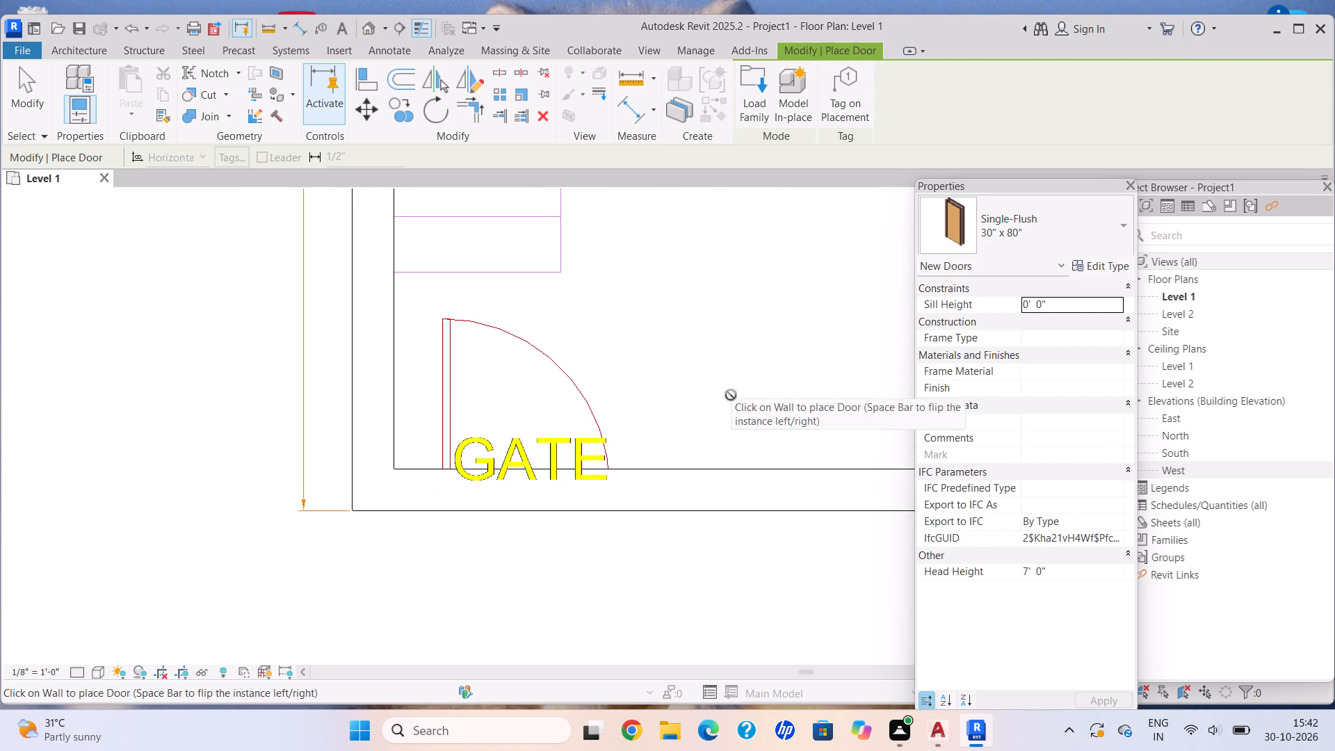
scroll(731, 395, "down", 1)
middle_click(731, 395)
middle_click_drag(731, 395, 633, 538)
scroll(813, 324, "up", 12)
middle_click_drag(515, 360, 532, 474)
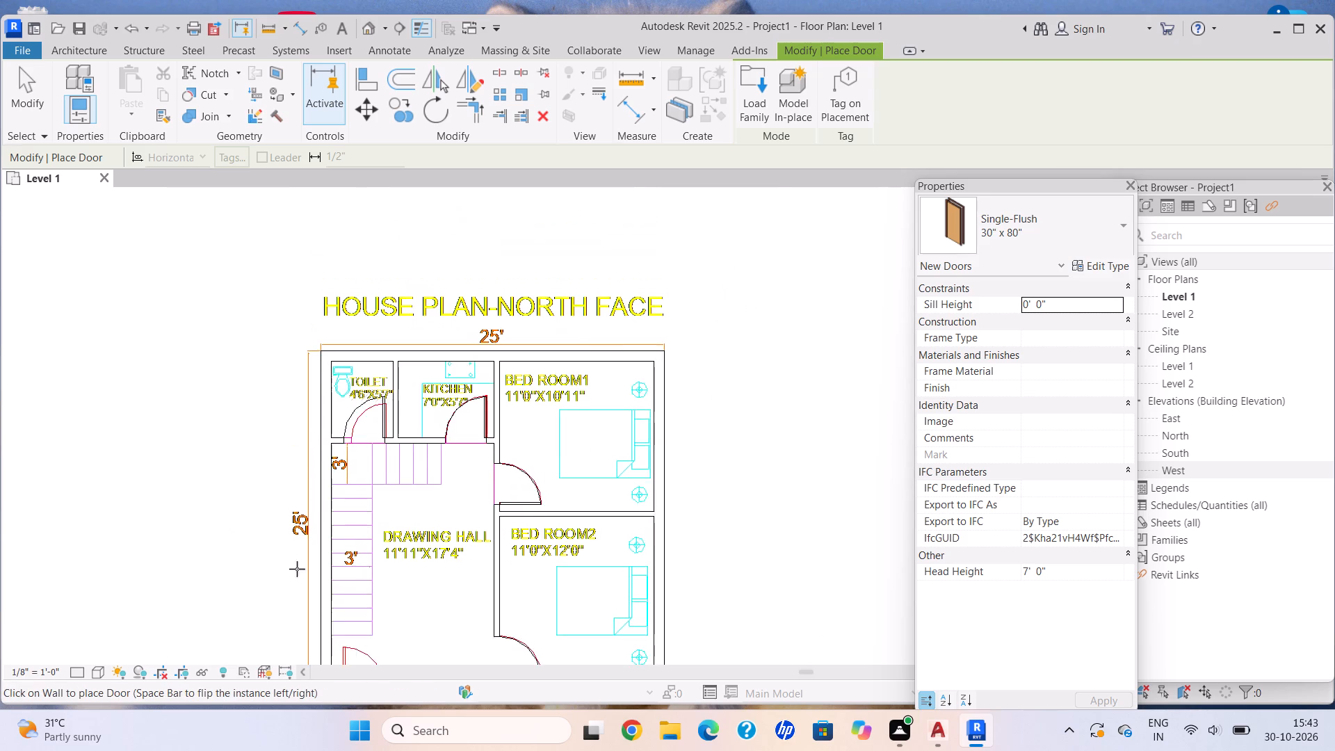
scroll(259, 590, "up", 5)
scroll(336, 546, "down", 1)
middle_click_drag(337, 532, 346, 495)
middle_click_drag(460, 632, 413, 463)
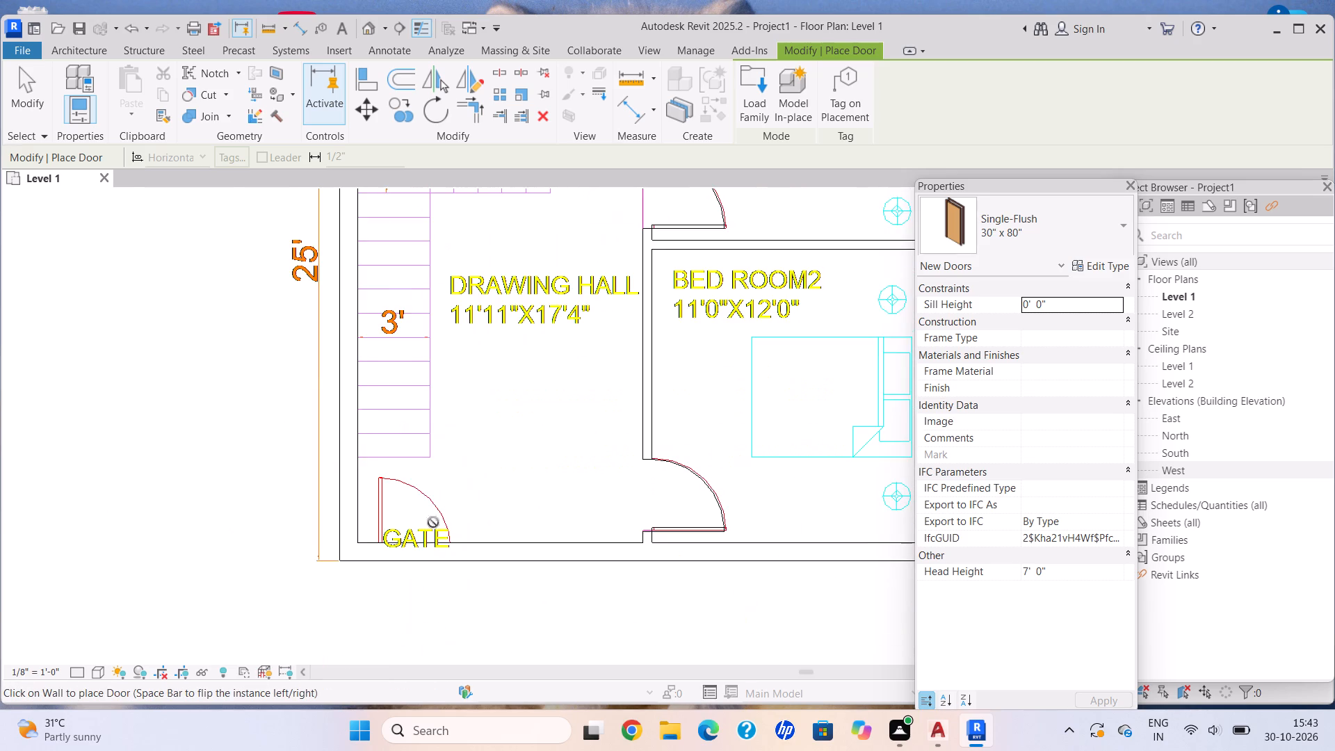
scroll(441, 531, "up", 6)
key("space")
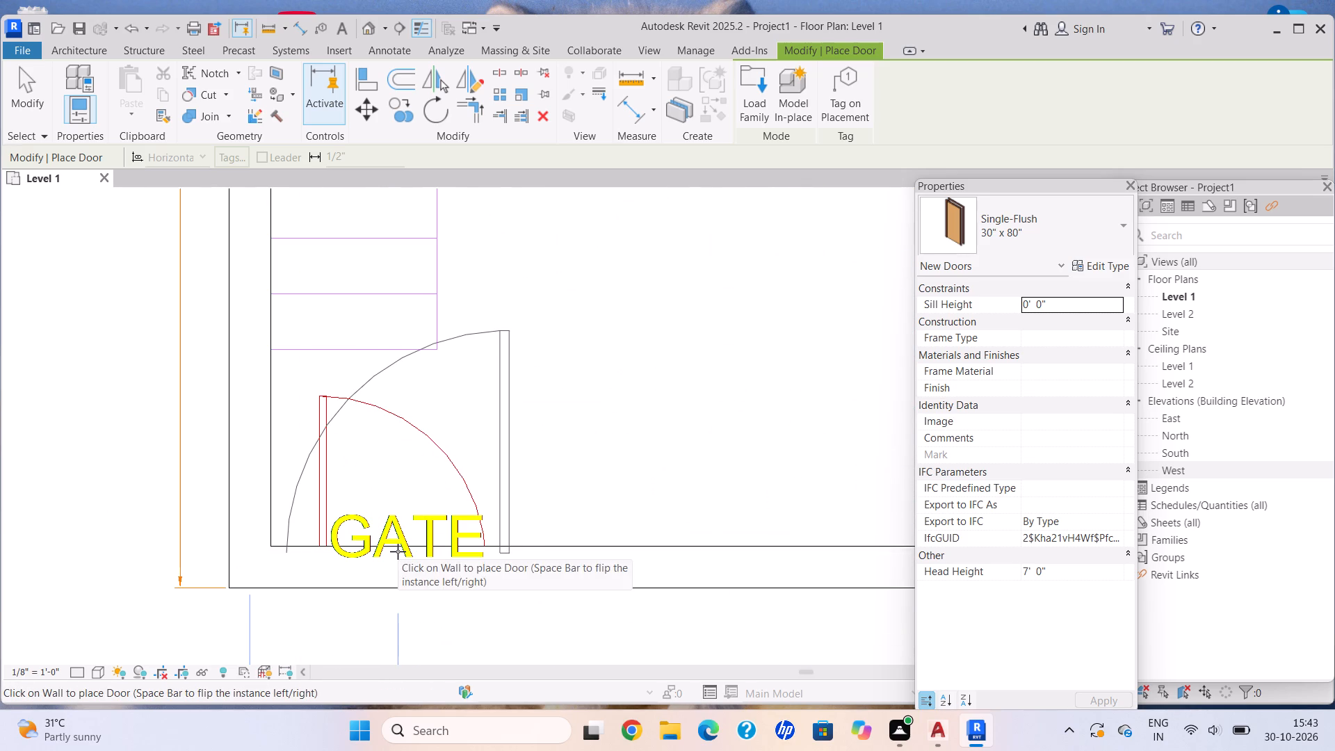
scroll(454, 554, "up", 5)
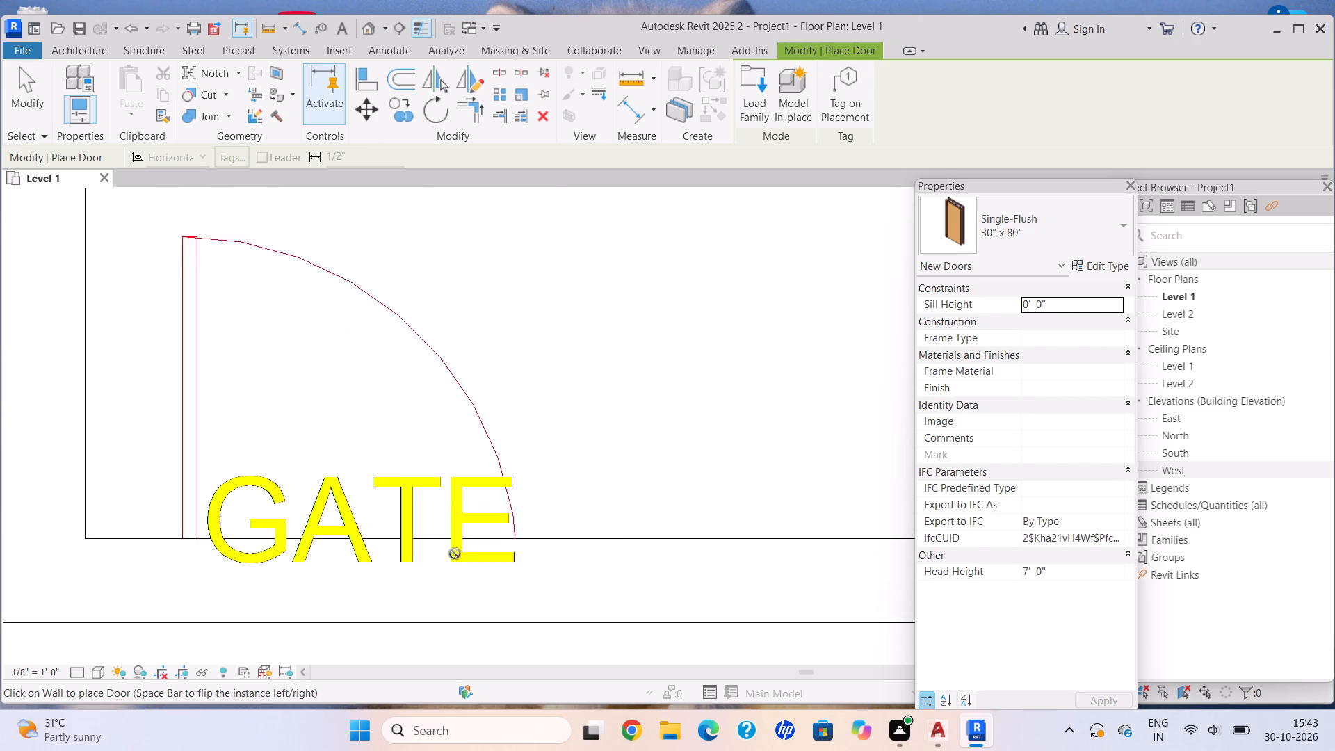
scroll(455, 554, "up", 1)
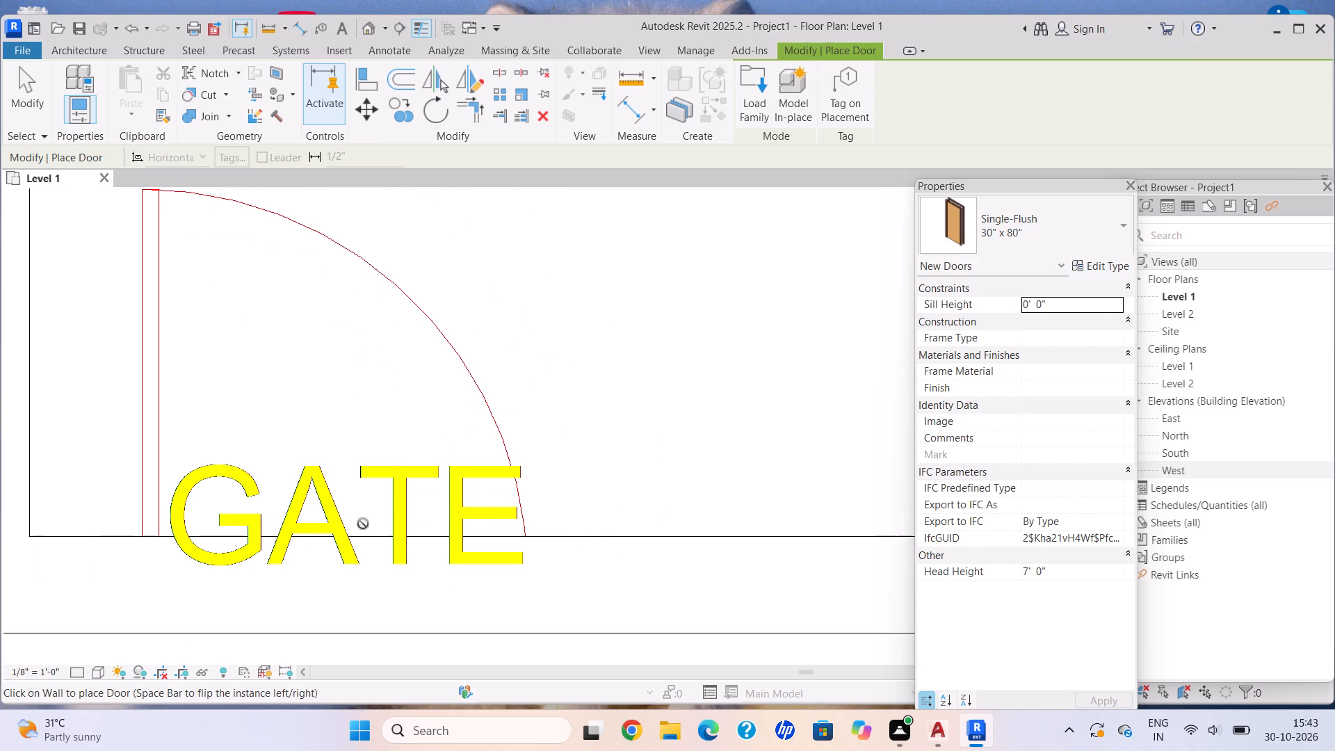
left_click(401, 535)
key("Escape")
scroll(401, 535, "down", 2)
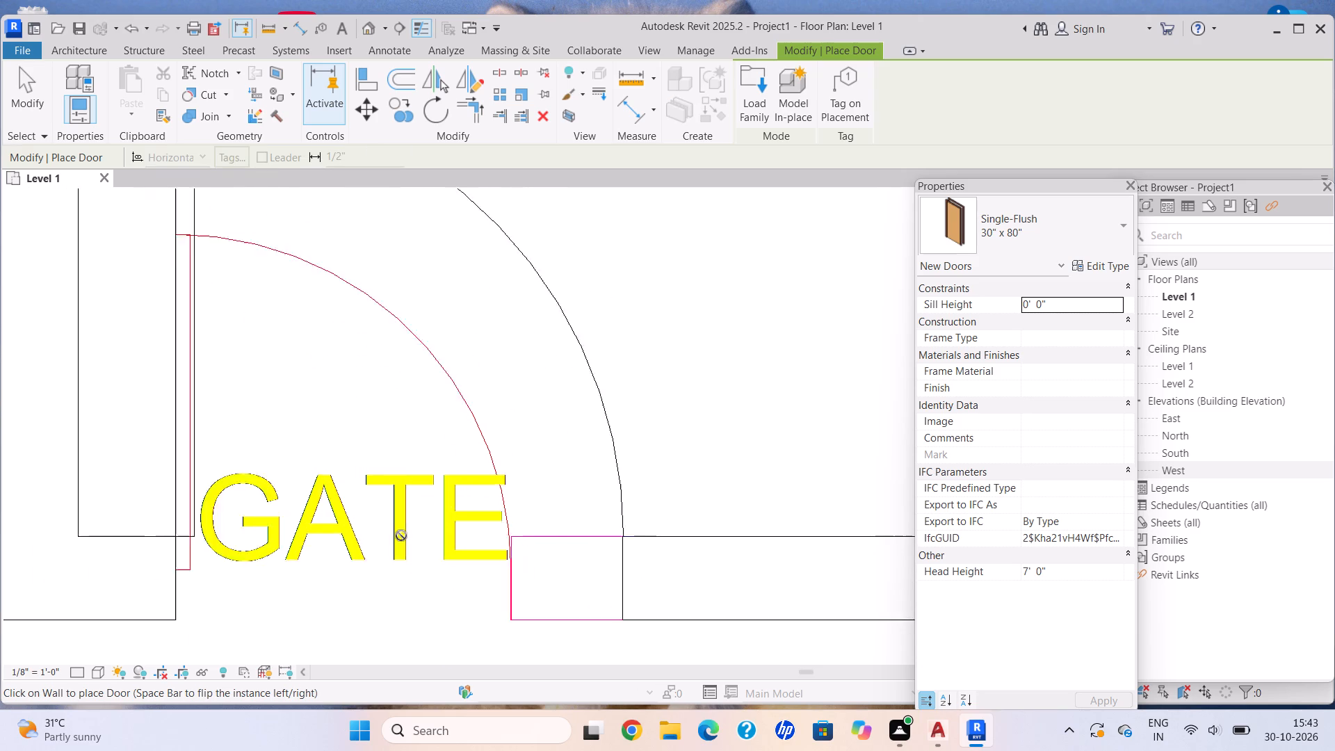
scroll(401, 535, "down", 3)
middle_click_drag(410, 540, 432, 557)
key("Escape")
scroll(299, 560, "up", 16)
key("Escape")
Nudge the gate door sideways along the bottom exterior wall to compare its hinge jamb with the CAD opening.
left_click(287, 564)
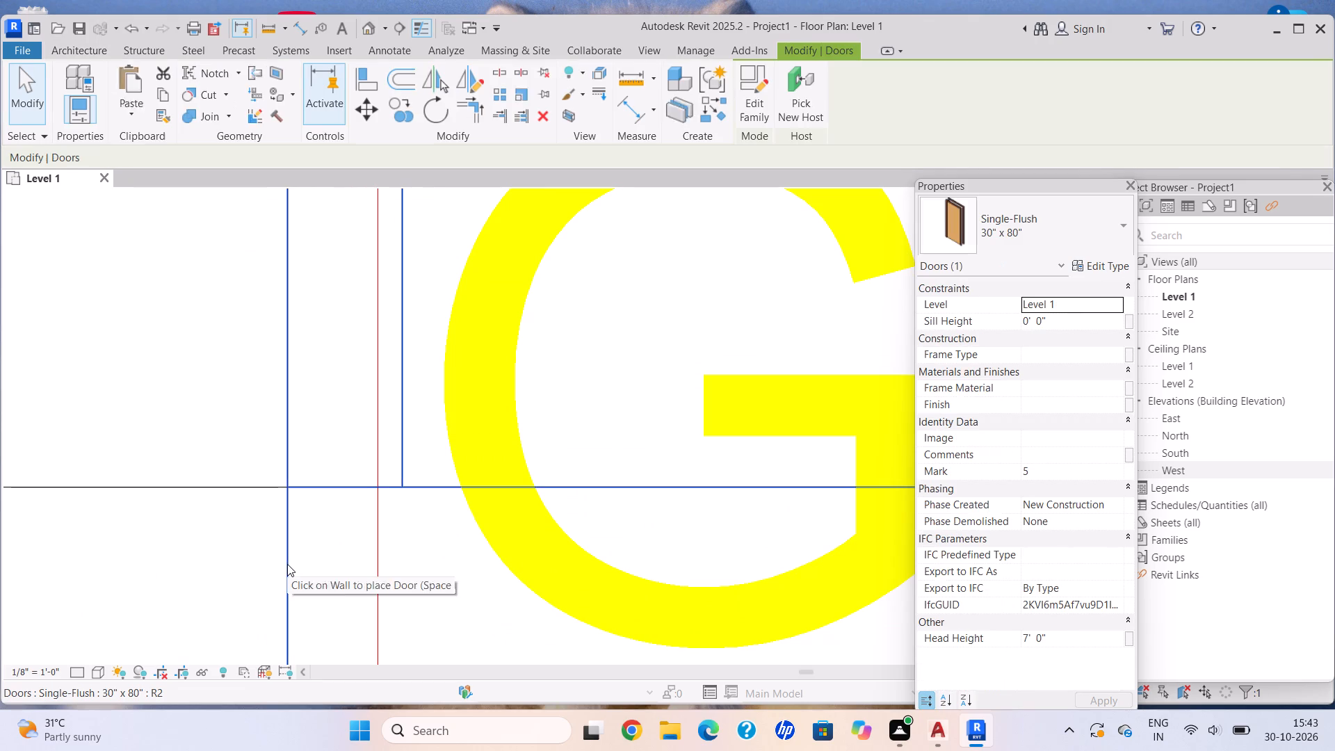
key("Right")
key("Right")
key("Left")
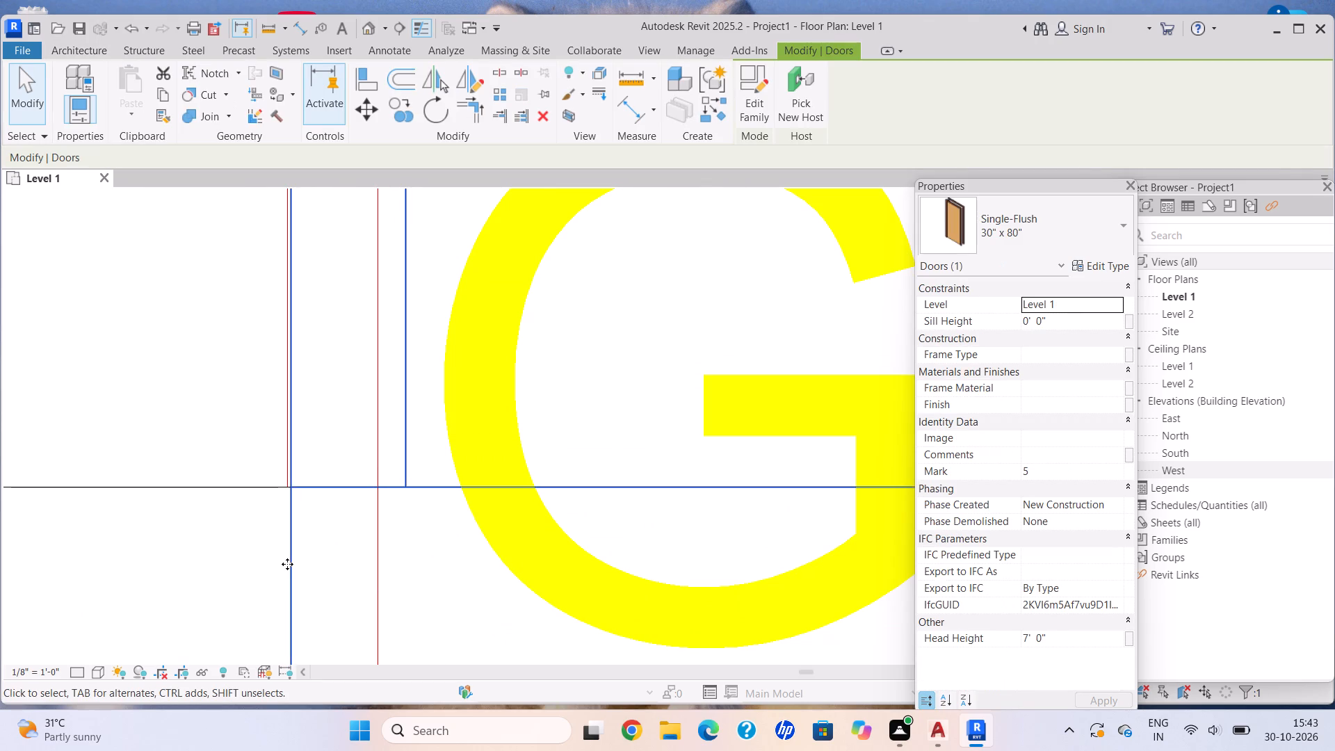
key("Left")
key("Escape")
Nudge the Bed Room 2 door up along its partition to line up with the CAD door leaf.
scroll(292, 560, "down", 20)
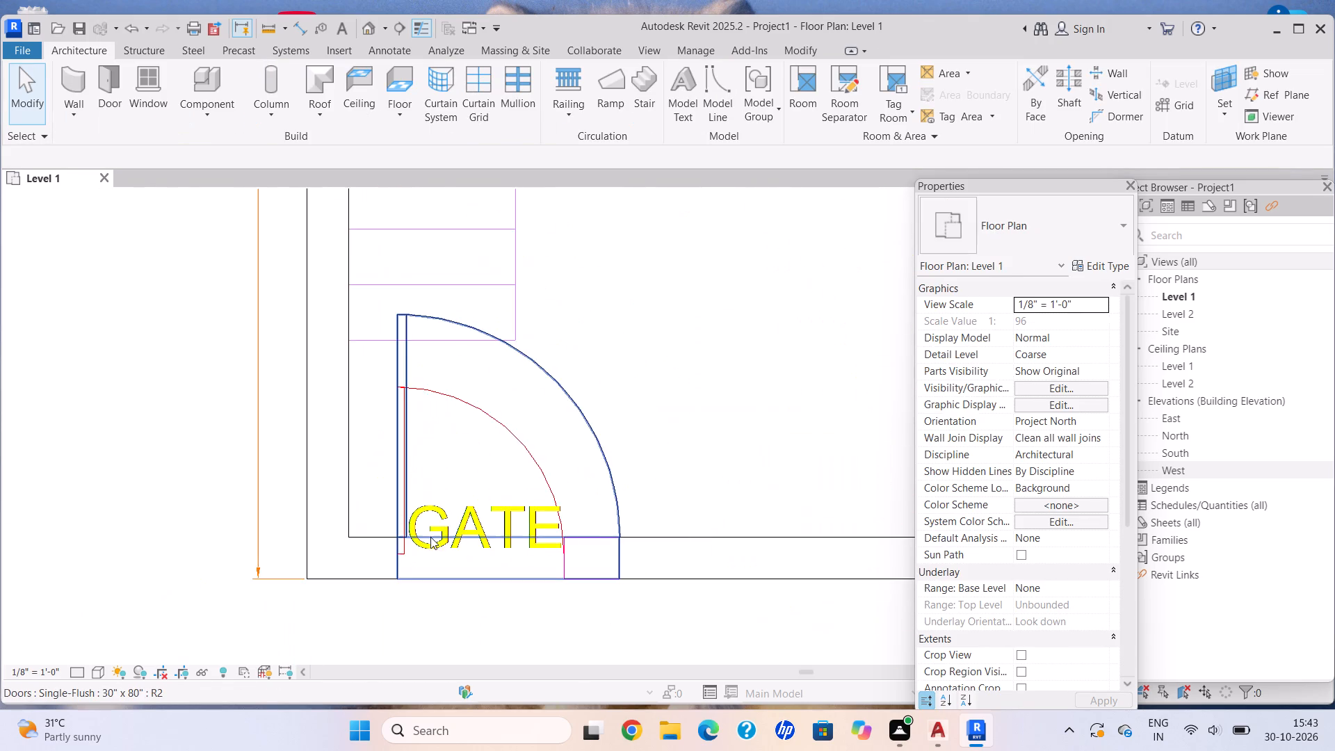
scroll(430, 537, "down", 1)
middle_click_drag(430, 535, 220, 619)
scroll(167, 606, "down", 3)
middle_click_drag(580, 564, 583, 411)
scroll(528, 437, "up", 13)
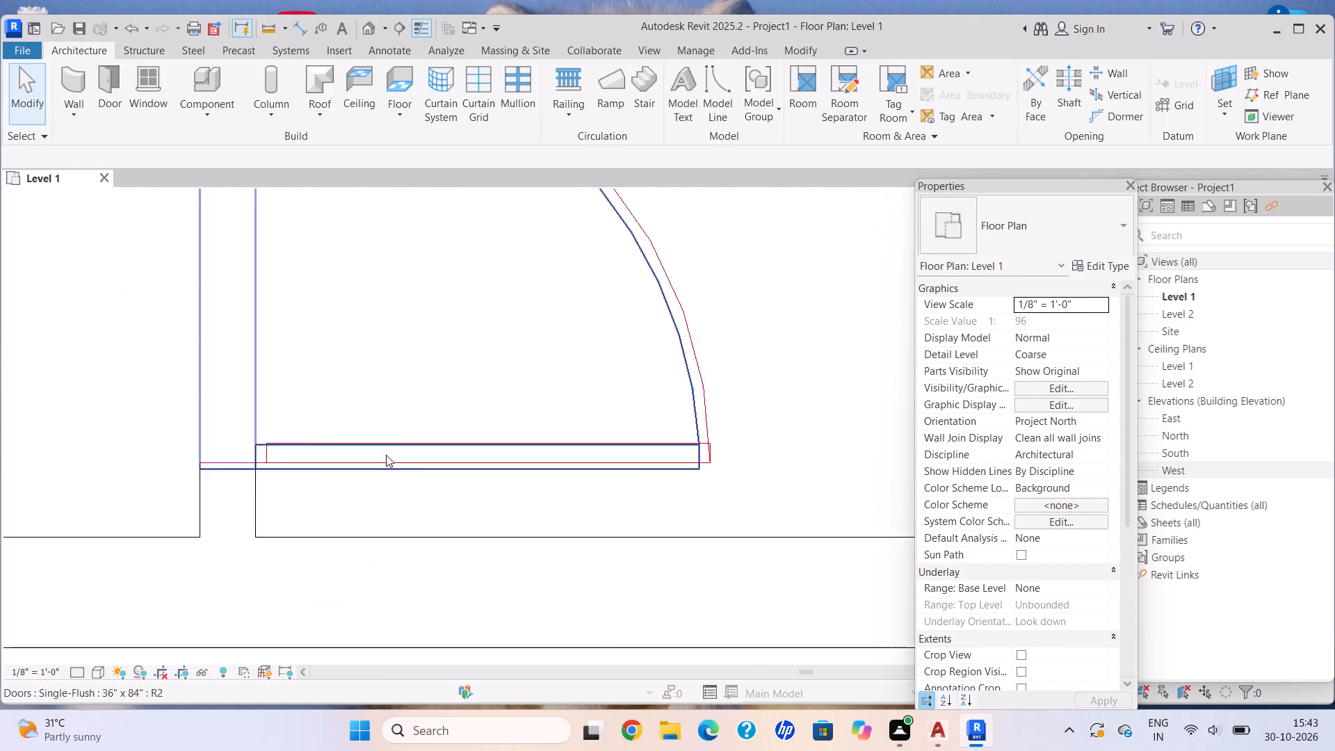
scroll(386, 455, "up", 6)
left_click(462, 481)
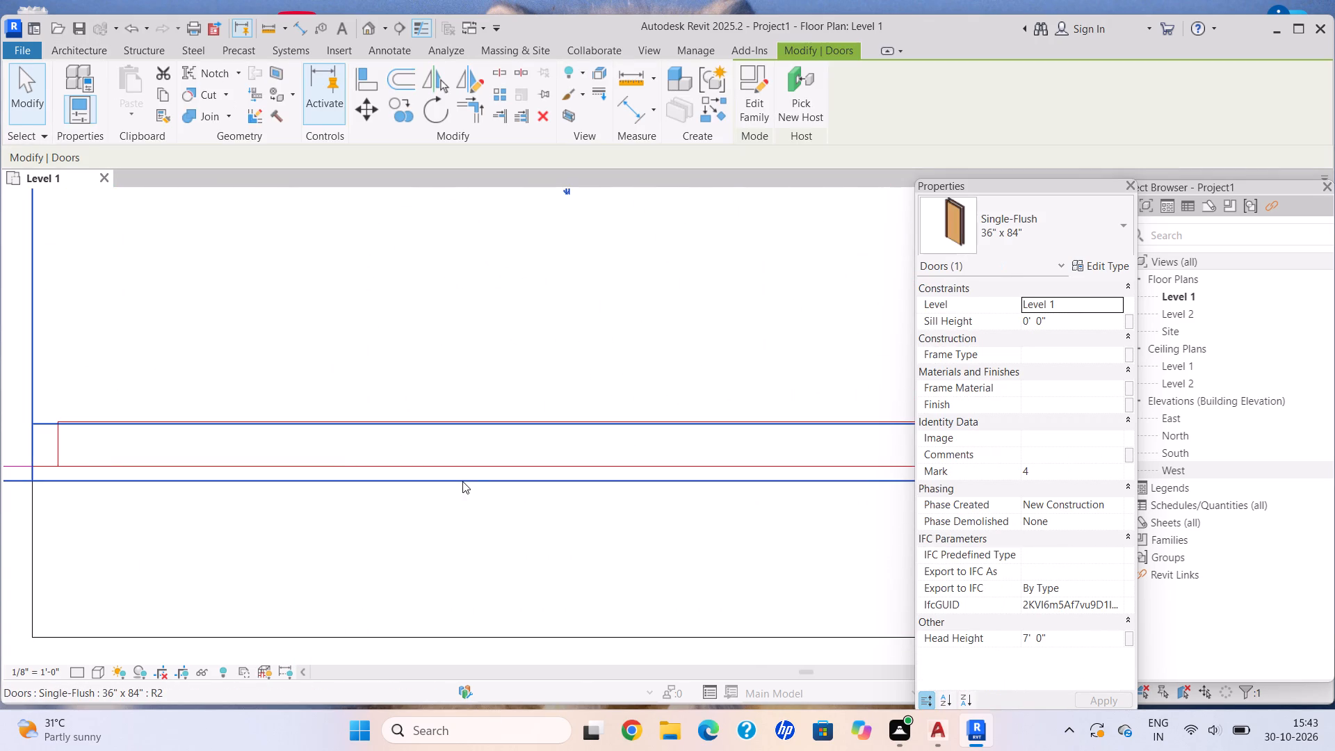
key("Up")
key("Up")
key("Up")
key("Up")
Nudge the Bed Room 1 door up along its partition to line up with the CAD door leaf.
scroll(462, 481, "down", 5)
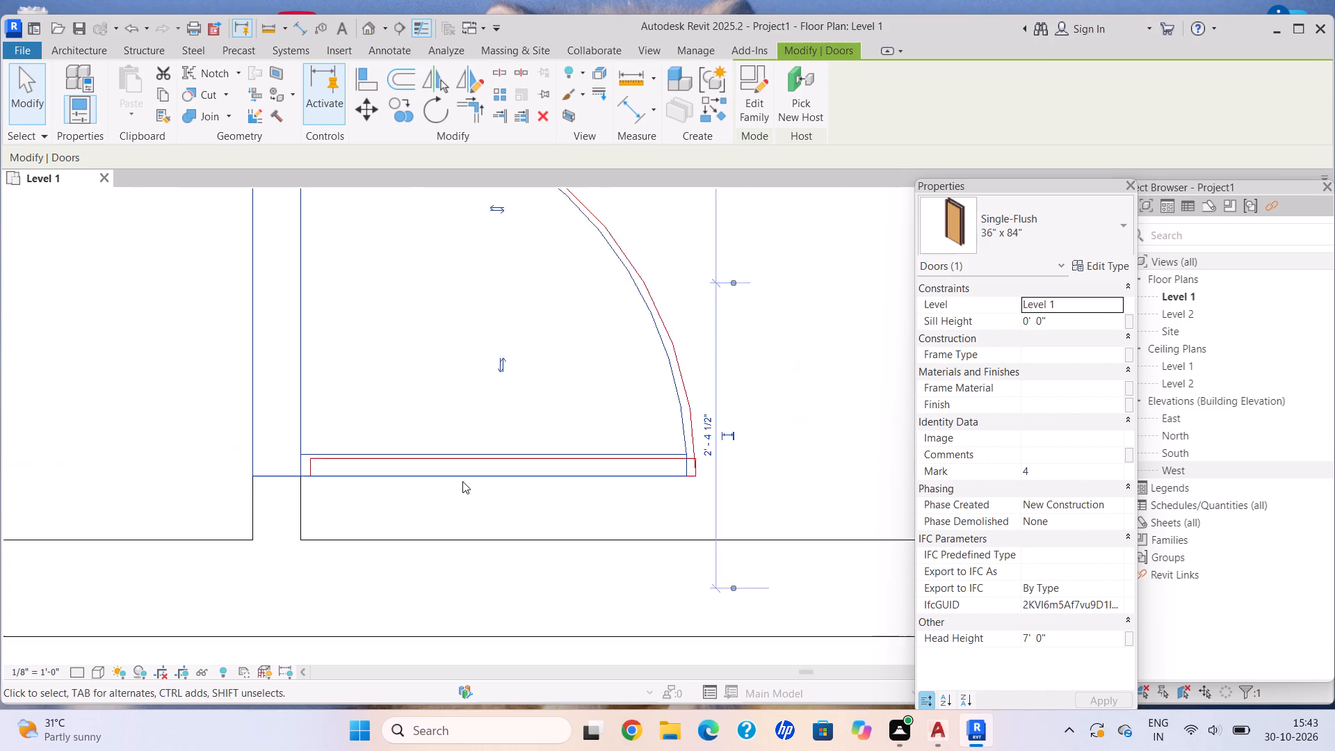
scroll(462, 481, "down", 11)
middle_click_drag(551, 411, 497, 531)
scroll(479, 394, "down", 4)
middle_click_drag(490, 421, 508, 515)
scroll(461, 279, "down", 1)
scroll(461, 278, "up", 20)
scroll(461, 278, "up", 3)
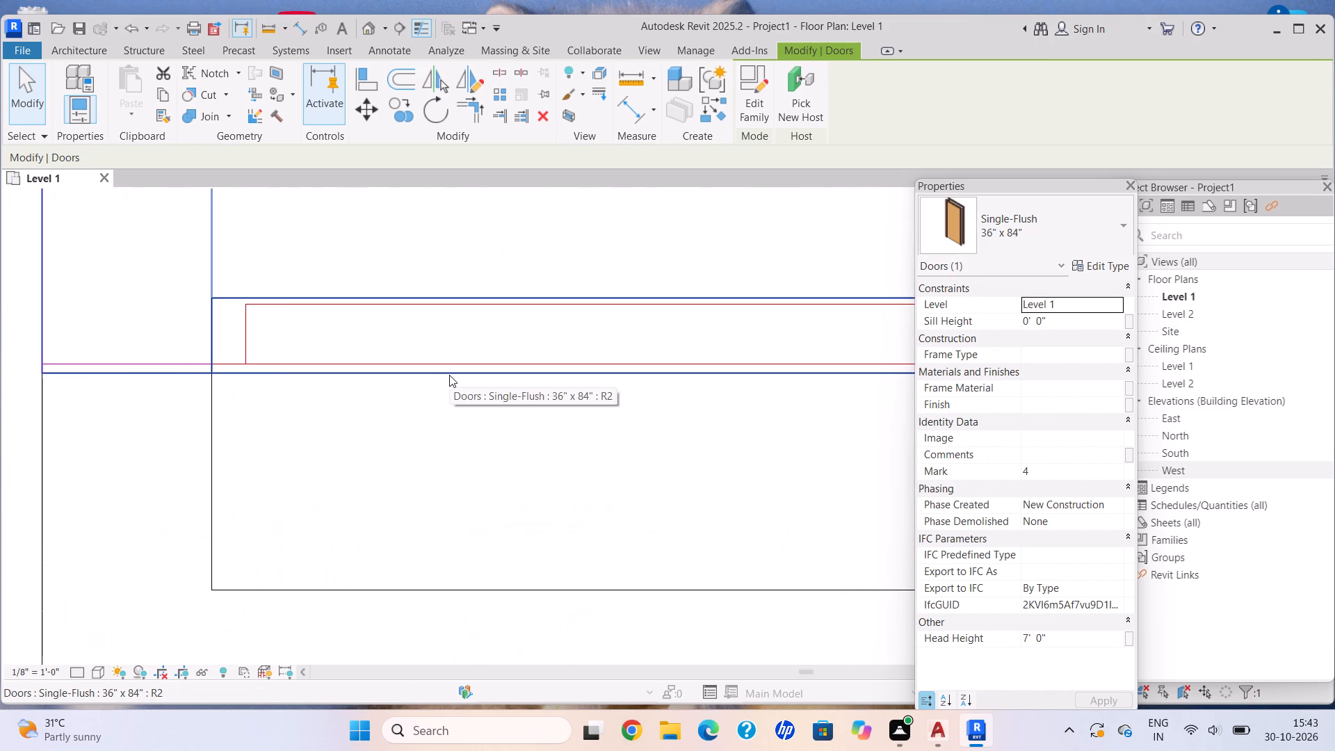
left_click(449, 375)
key("Up")
key("Up")
Nudge the toilet door three increments right along its wall, toward the kitchen partition.
scroll(454, 382, "up", 1)
scroll(460, 395, "down", 4)
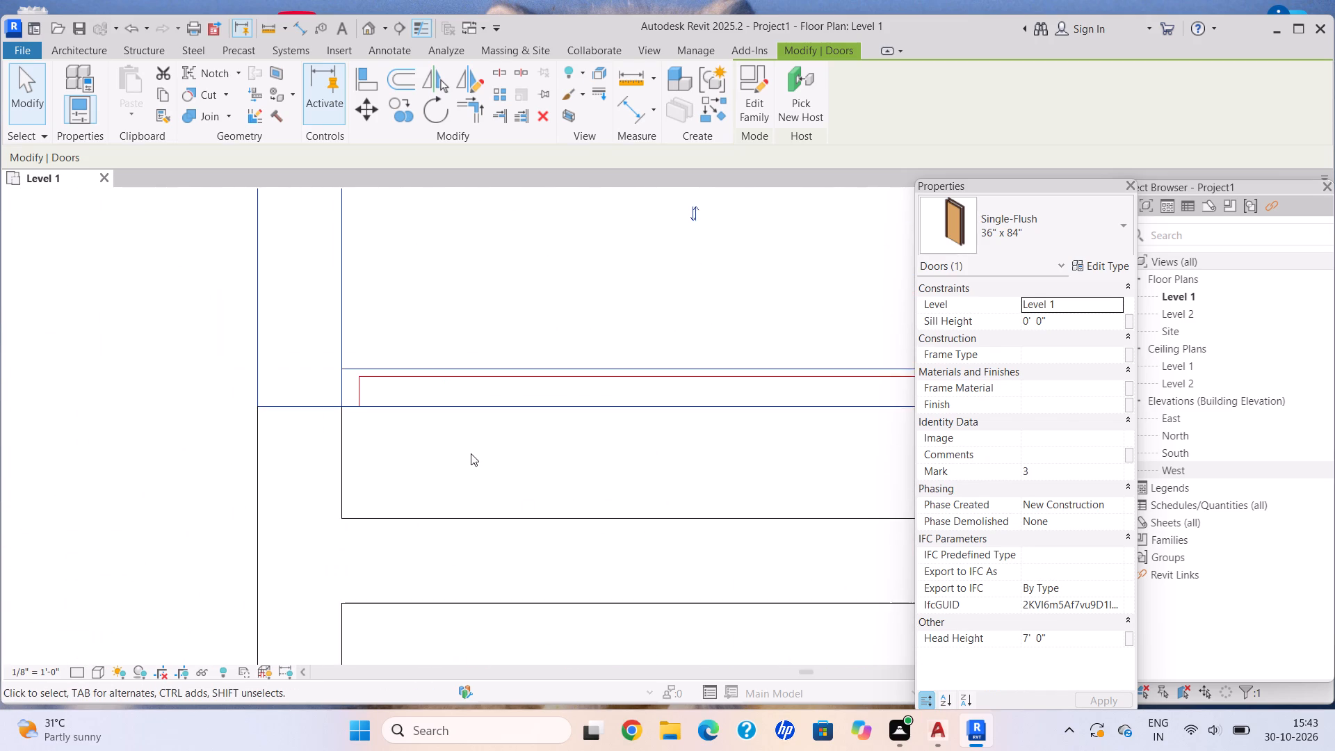
scroll(471, 453, "down", 20)
scroll(471, 453, "down", 3)
middle_click_drag(277, 386, 370, 505)
scroll(371, 476, "up", 9)
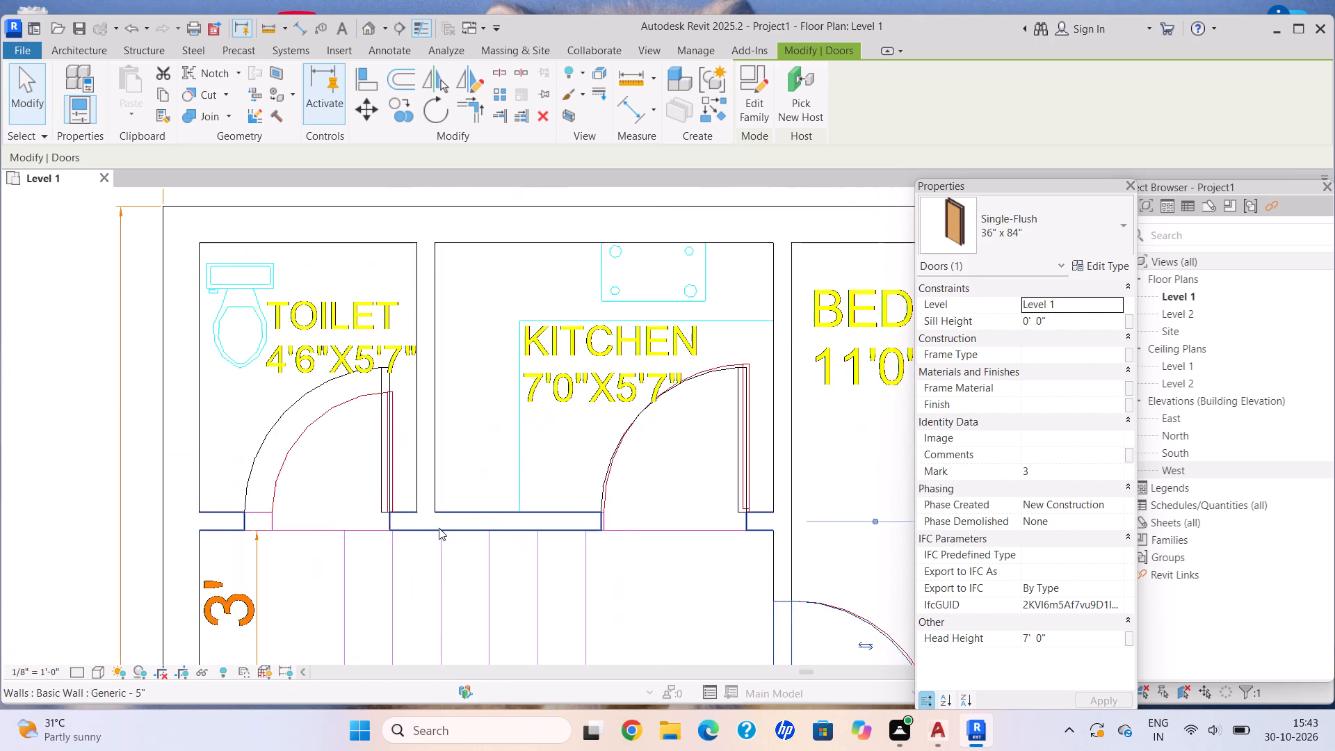
scroll(439, 528, "up", 11)
left_click(385, 505)
key("Right")
key("Right")
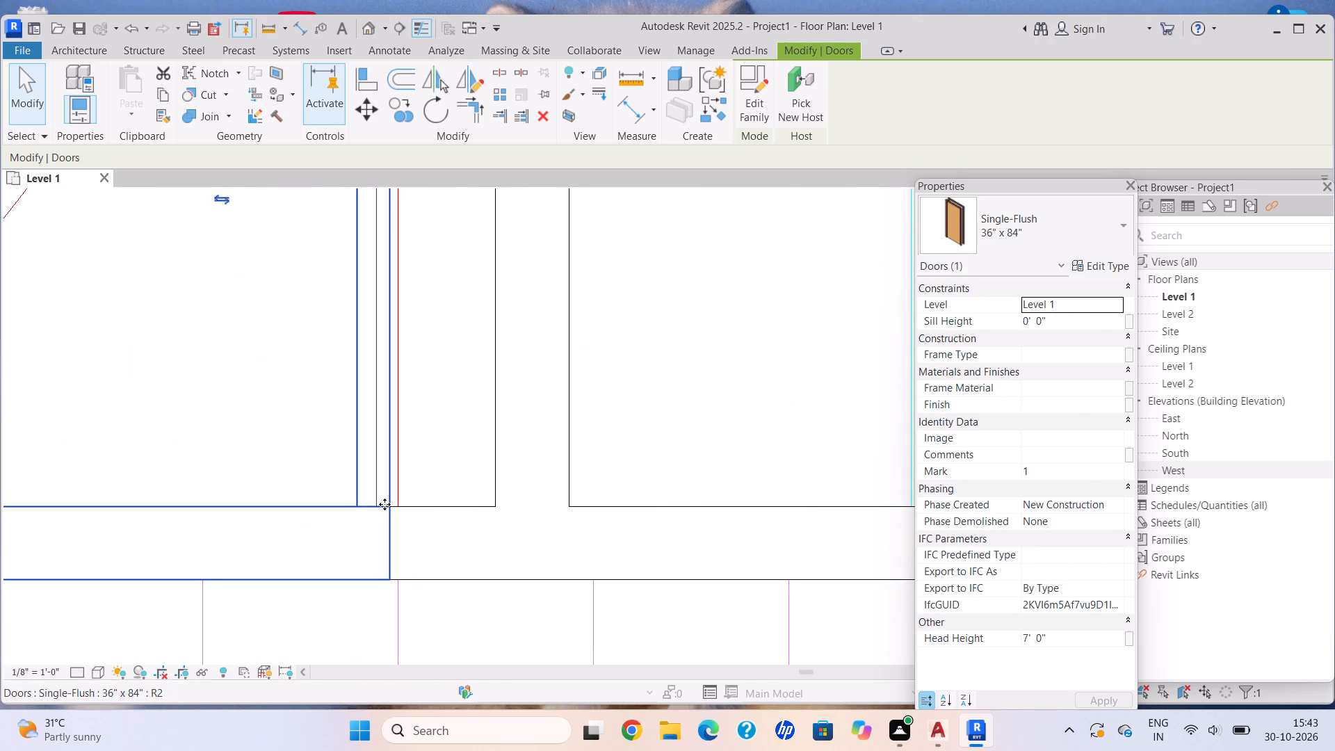
key("Right")
Nudge the kitchen door right along its wall so its hinge side meets the CAD jamb near Bed Room 1.
scroll(392, 499, "down", 9)
middle_click_drag(634, 473, 214, 480)
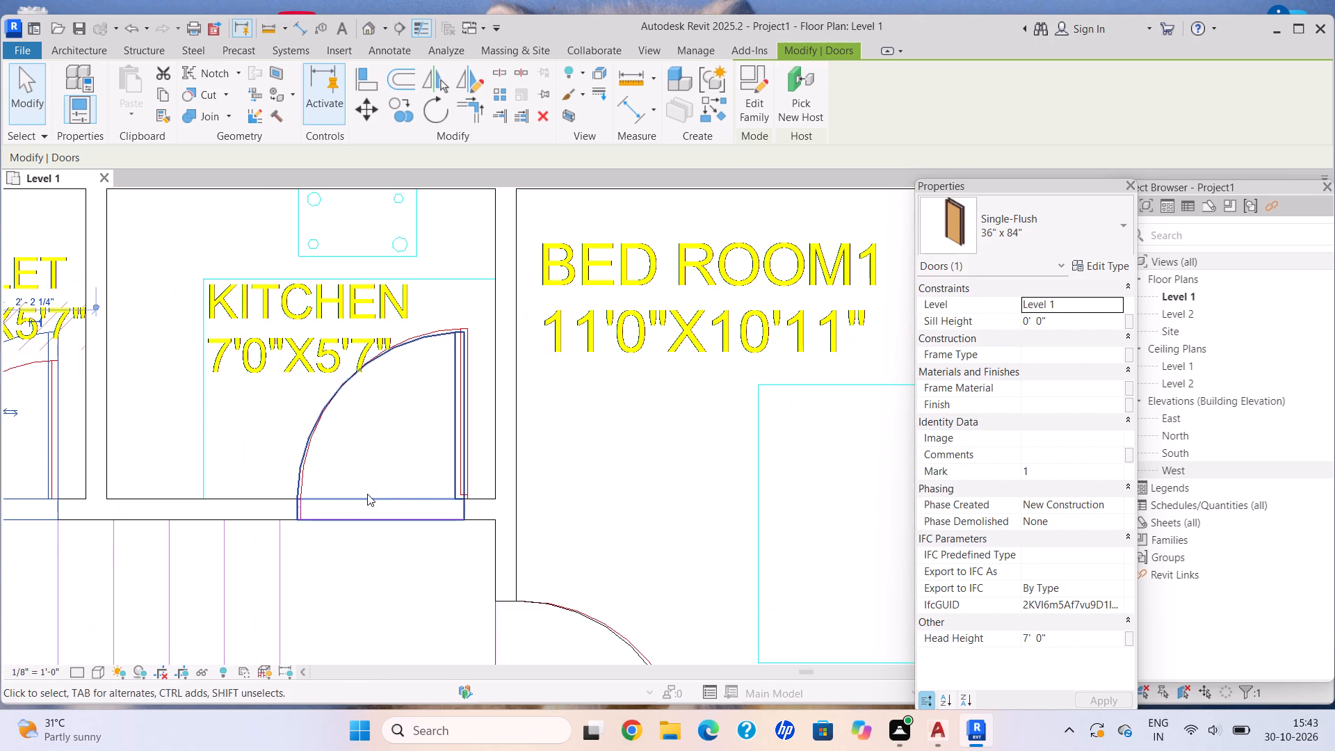
scroll(429, 493, "up", 12)
left_click(472, 487)
key("Right")
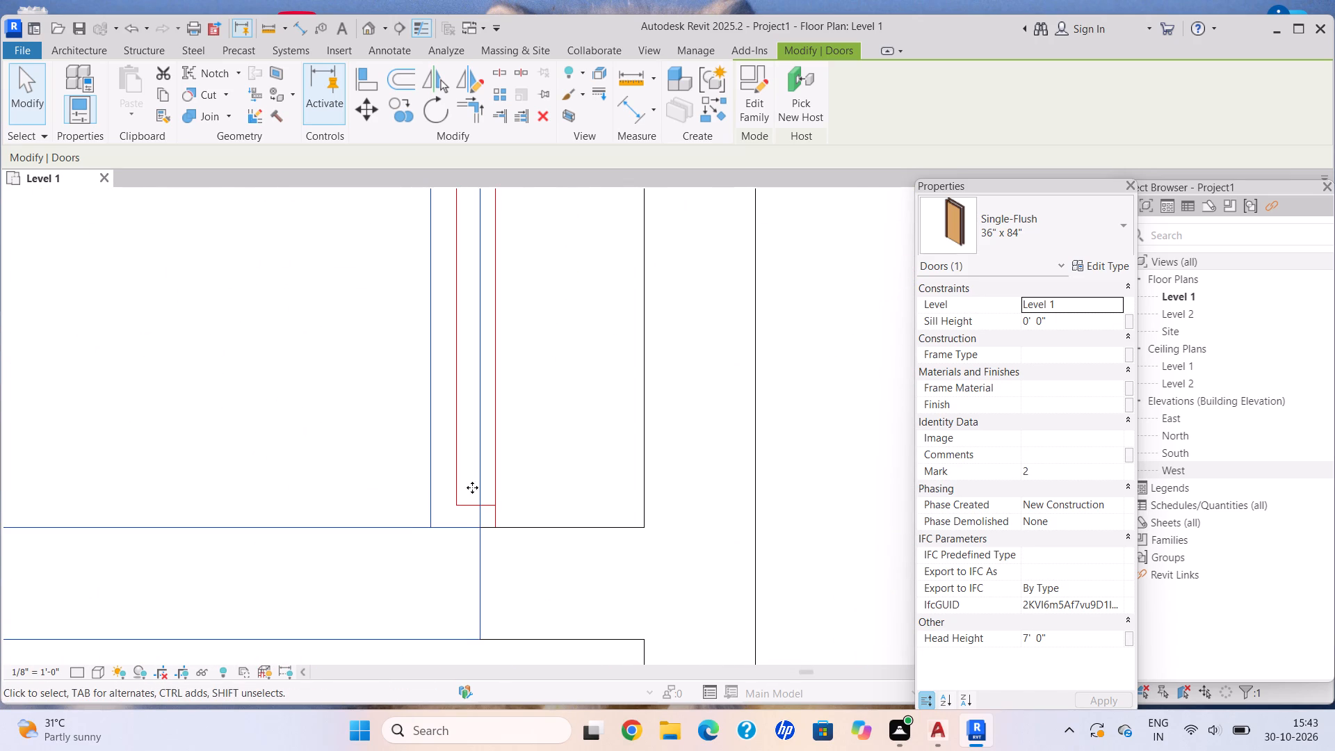
key("Right")
key("Right")
key("Right")
key("Right")
key("Right")
Examine how the adjusted doors line up with the CAD plan, including a close check of the Bed Room 1 door.
scroll(475, 487, "down", 6)
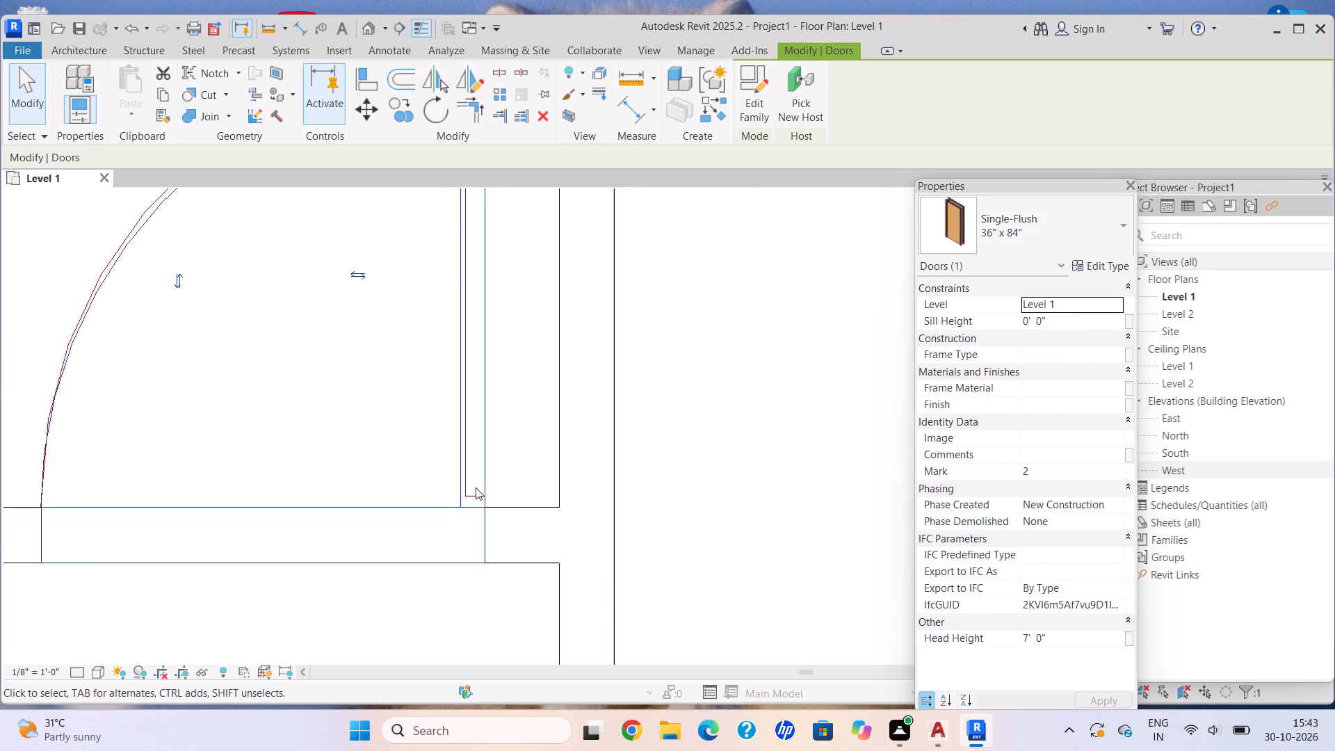
scroll(487, 492, "down", 20)
middle_click_drag(496, 506, 478, 431)
scroll(480, 430, "up", 3)
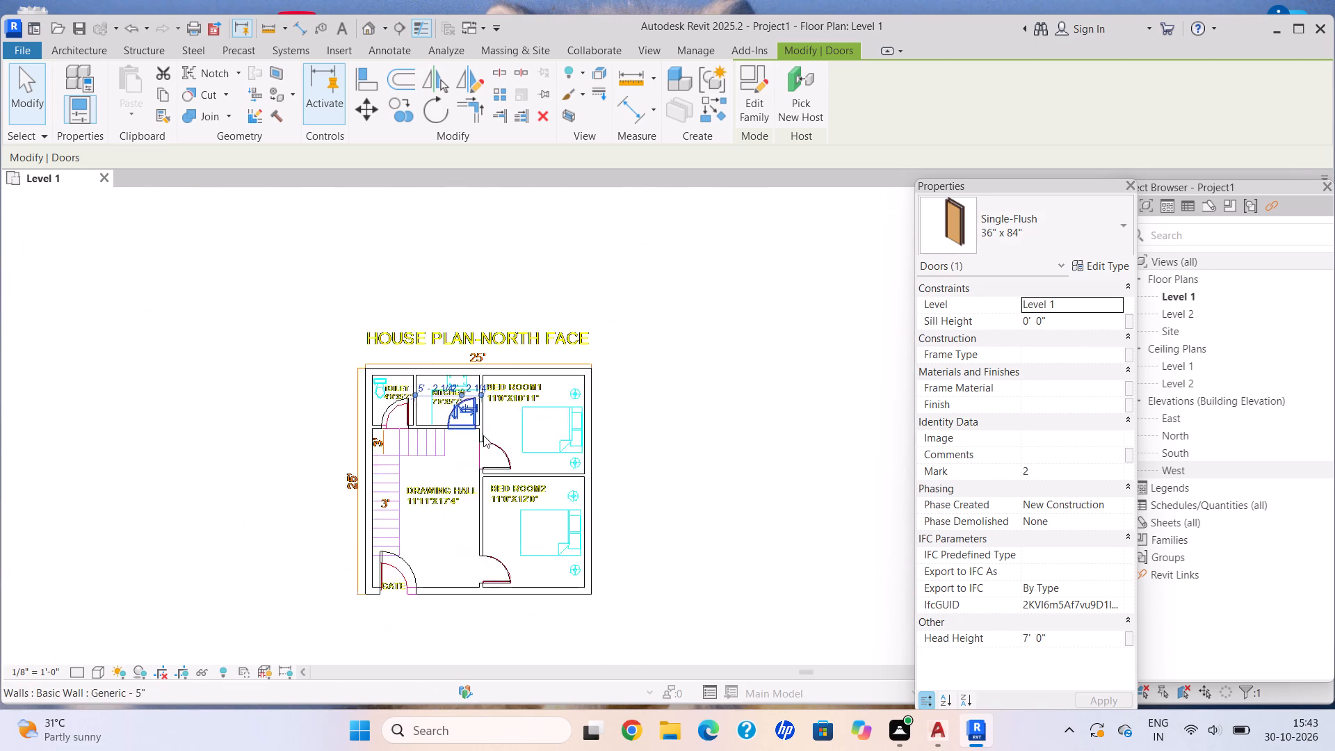
scroll(483, 435, "up", 20)
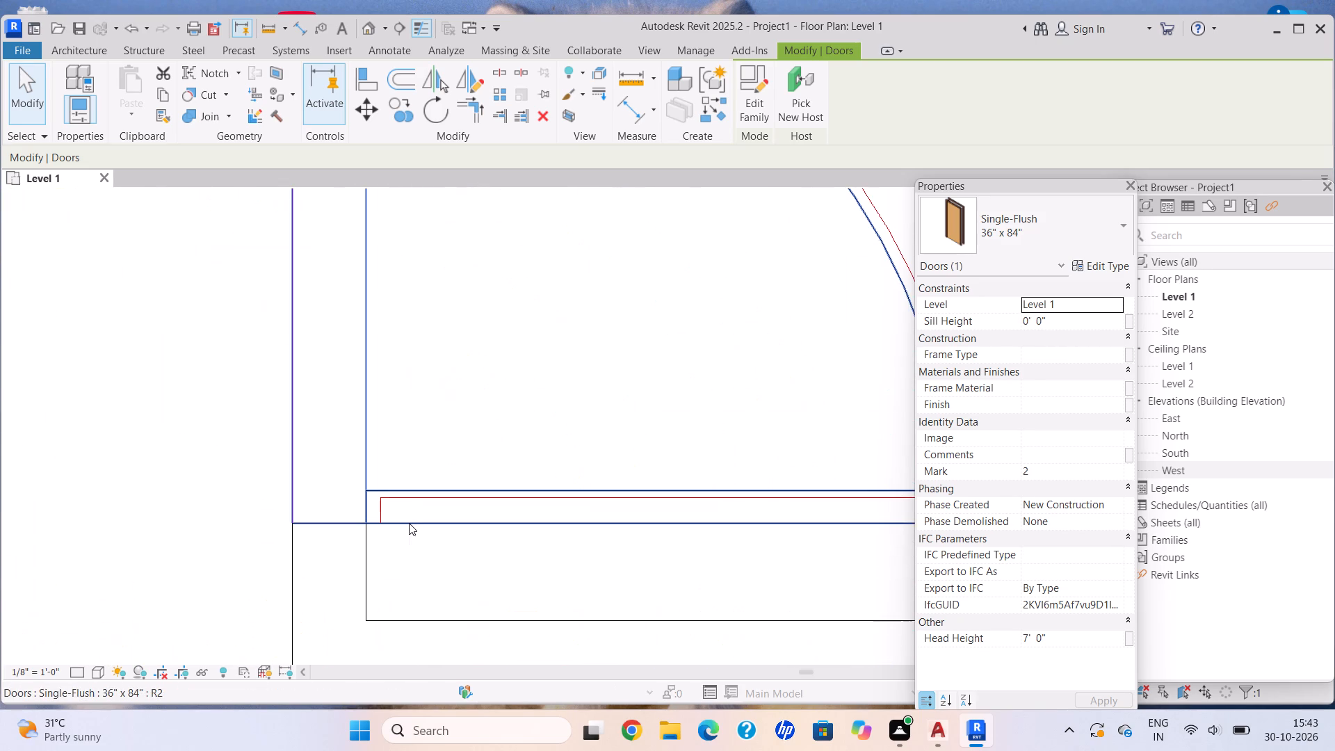
key("Escape")
scroll(428, 521, "down", 9)
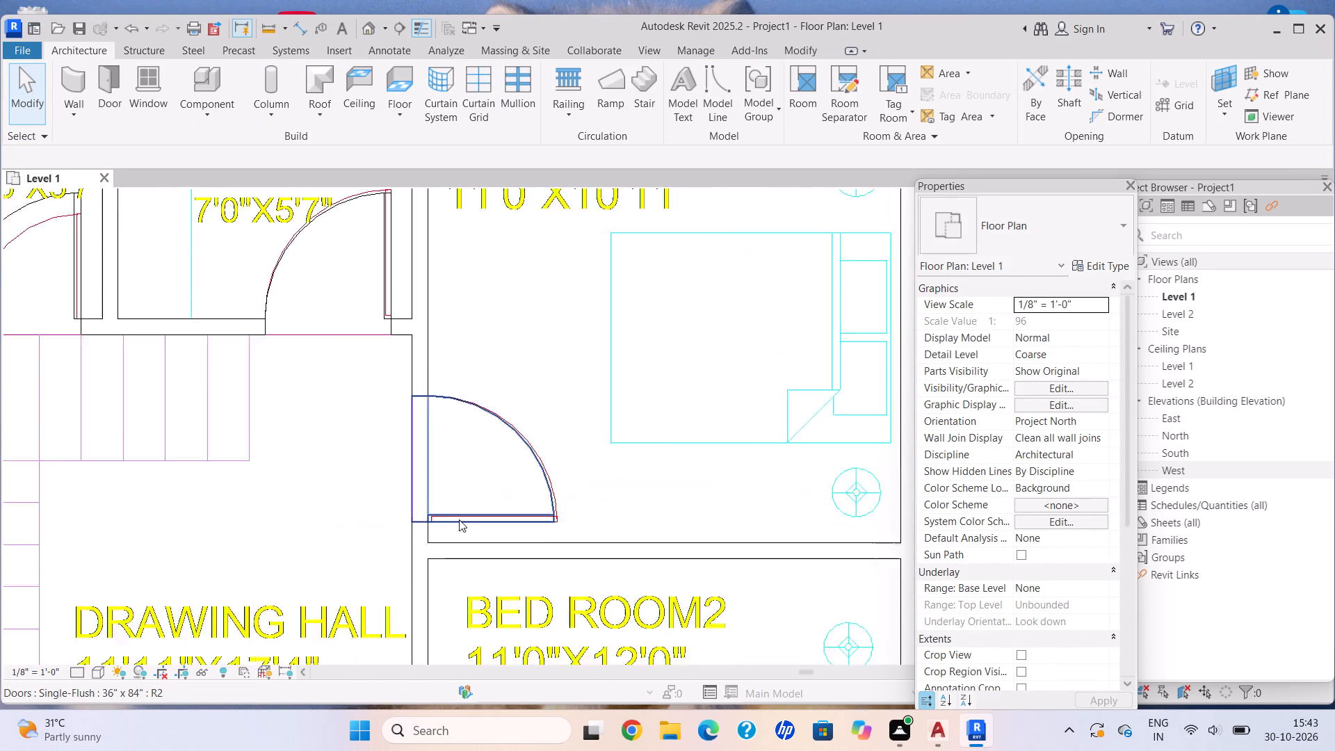
scroll(459, 519, "down", 15)
middle_click_drag(475, 504, 481, 462)
middle_click_drag(501, 467, 449, 412)
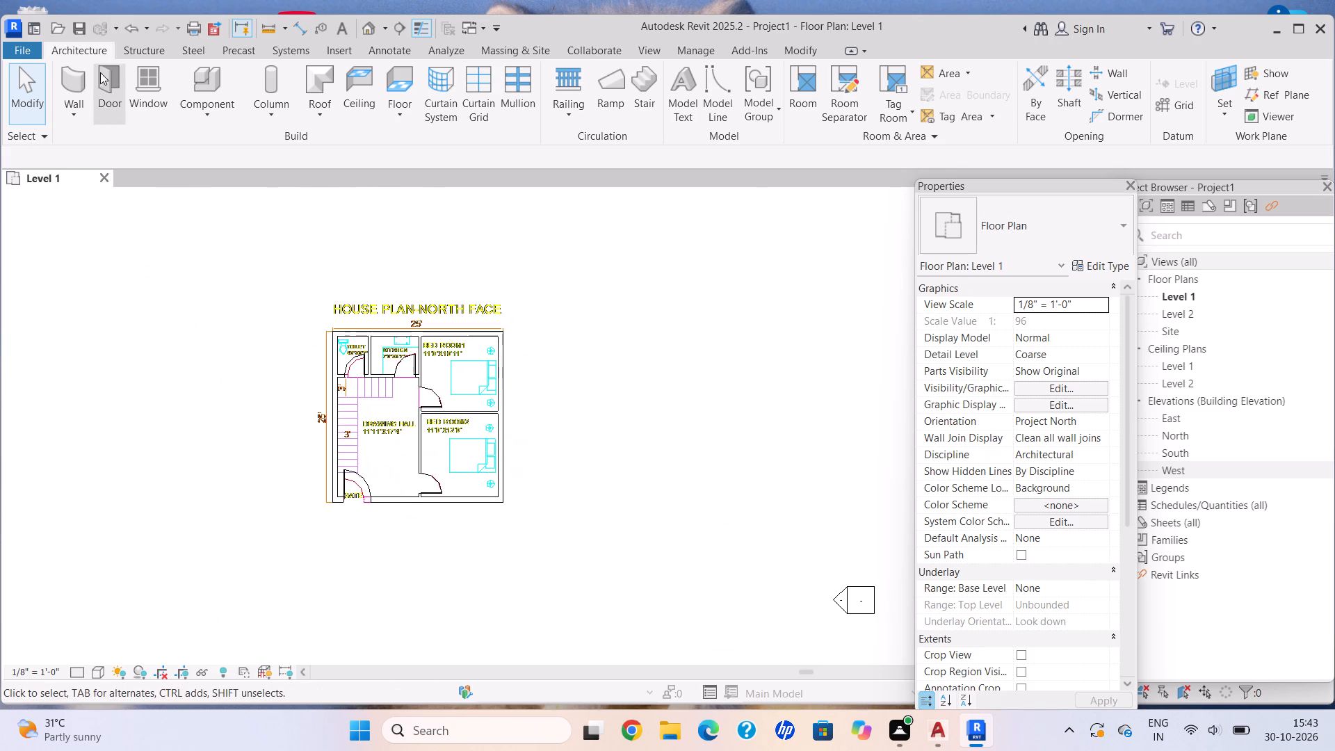
Load the furniture family king_size_bed_with_pillows_and_scatters_16541 from the beds folder for component placement.
left_click(218, 118)
left_click(229, 137)
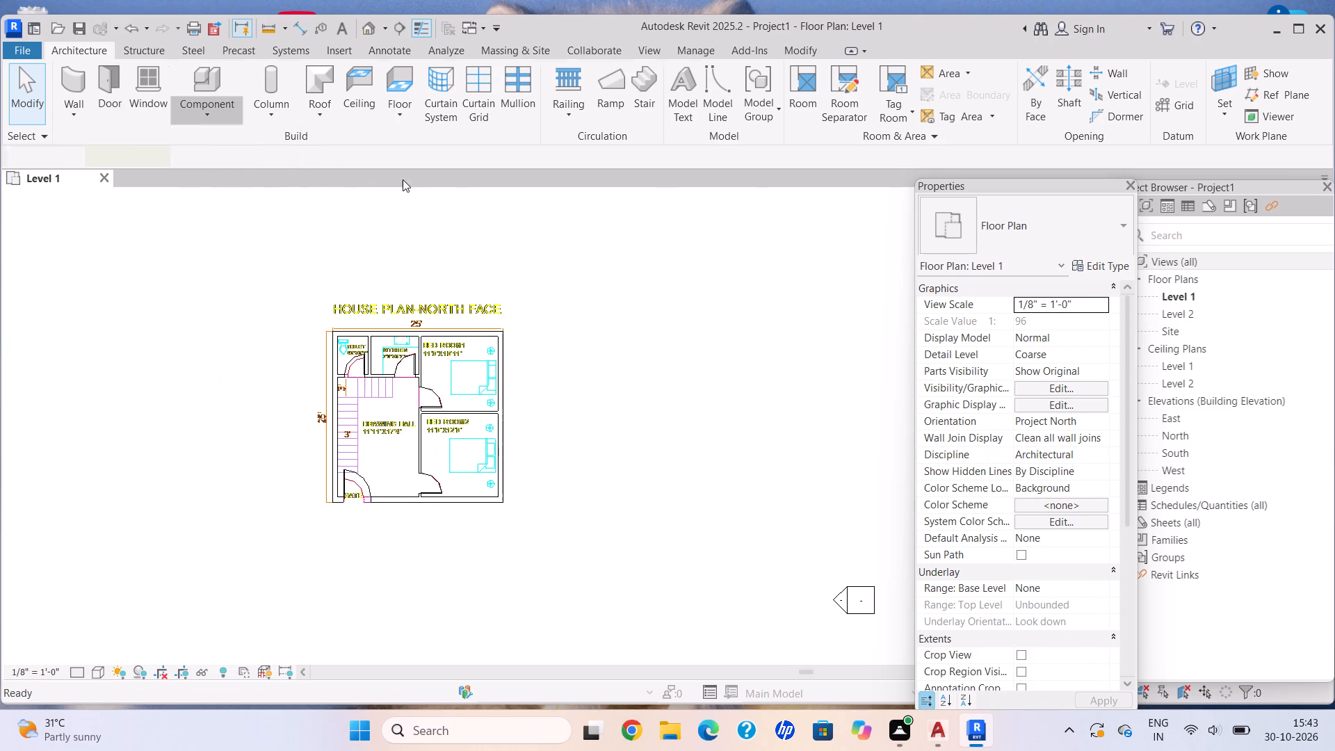
left_click(746, 111)
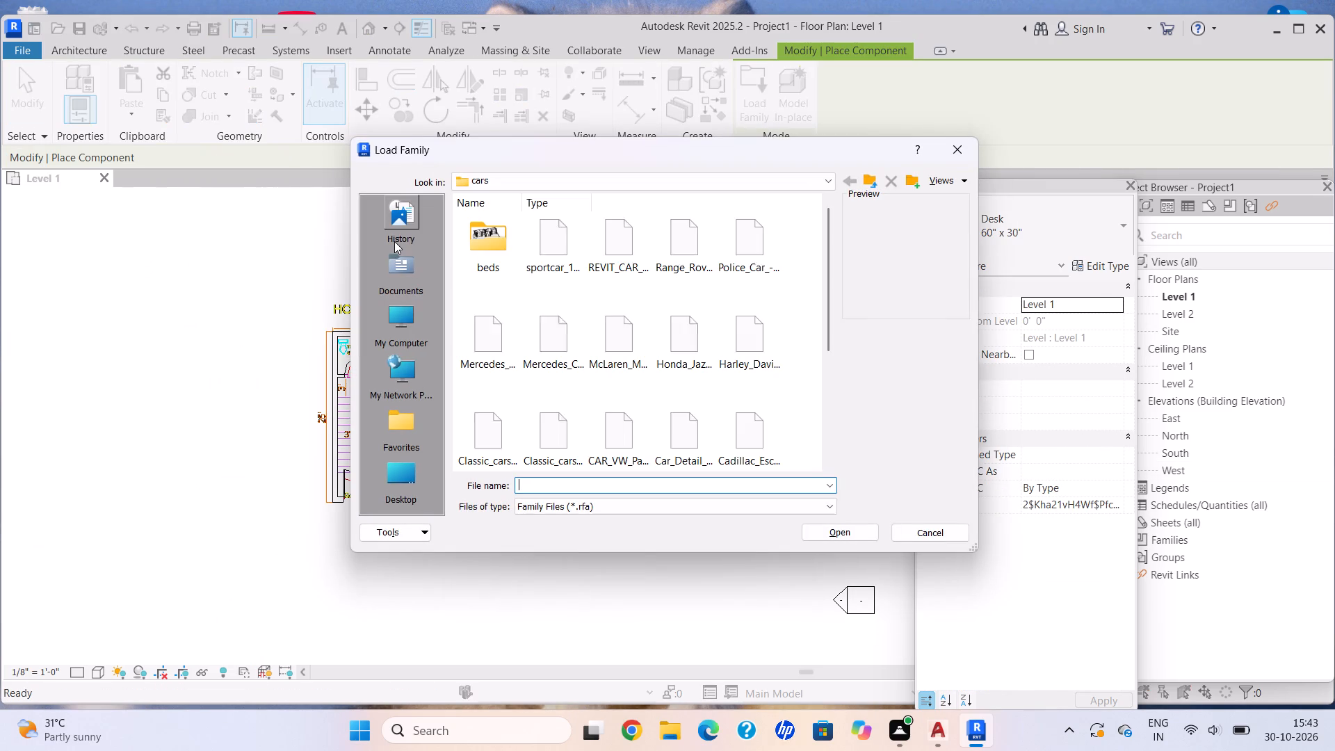
double_click(462, 239)
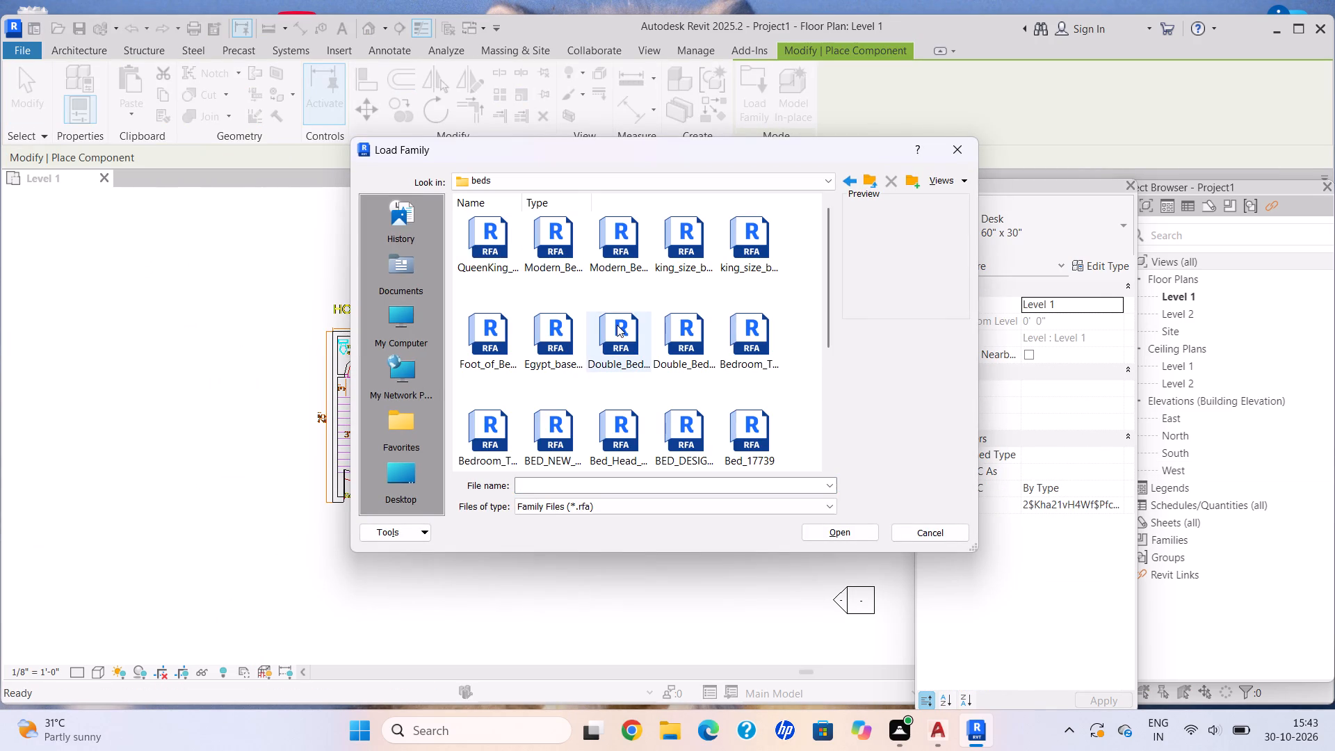
left_click(617, 325)
left_click(581, 332)
left_click(614, 252)
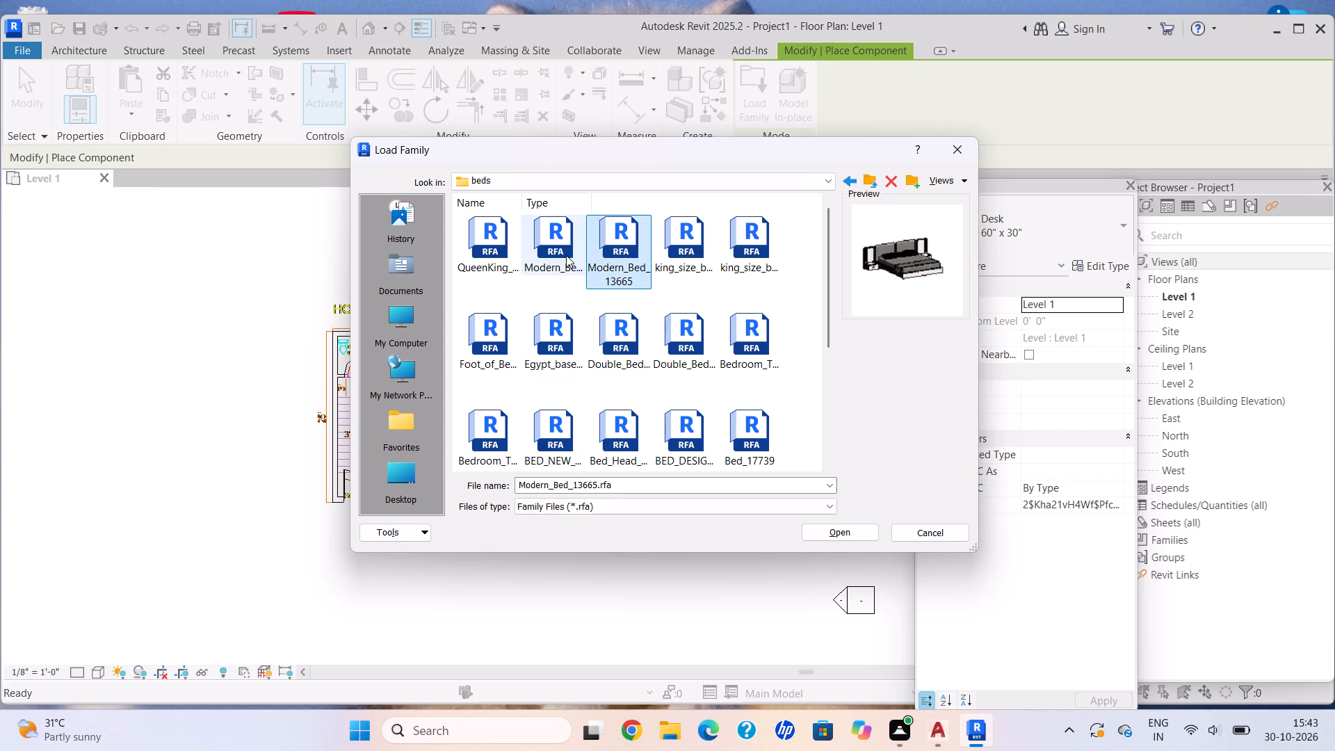
left_click(566, 255)
left_click(704, 234)
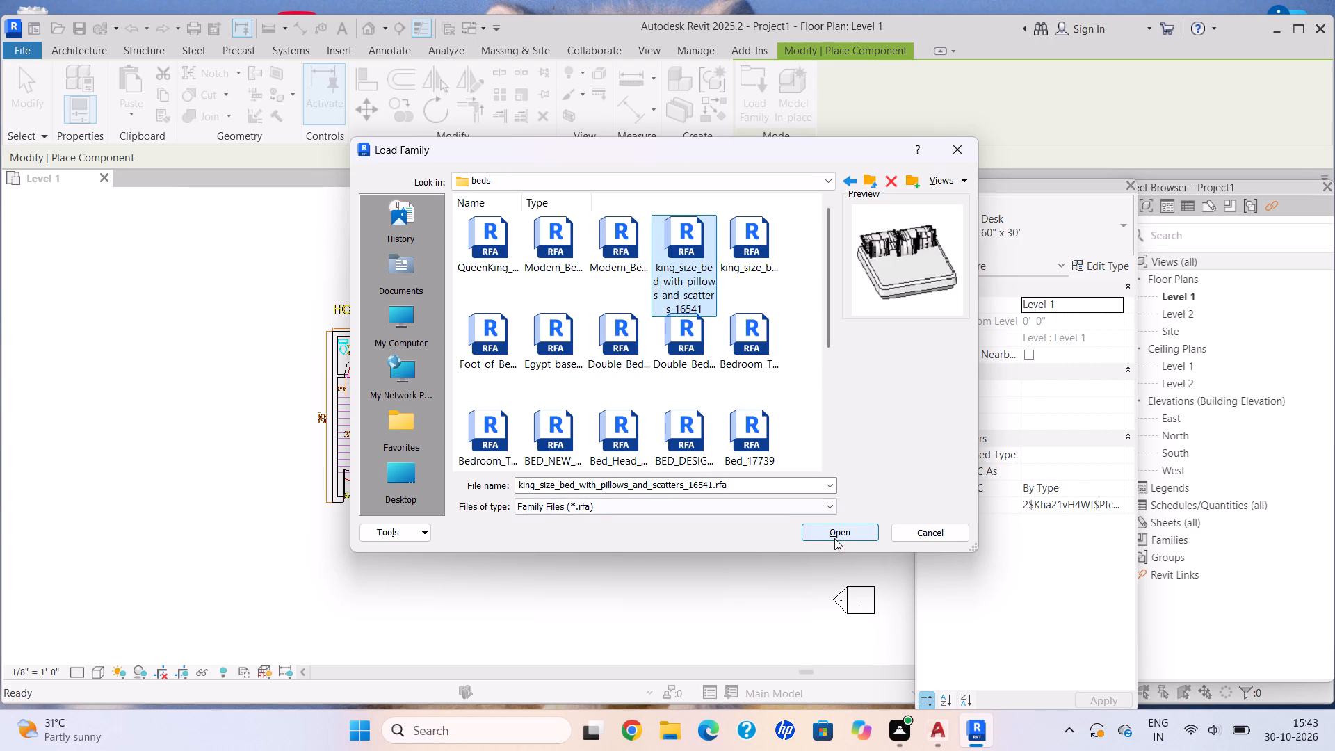
left_click(831, 534)
Place the king-size bed in Bed Room 1 over the CAD bed, rotated so its pillows face the right exterior wall.
scroll(444, 362, "up", 5)
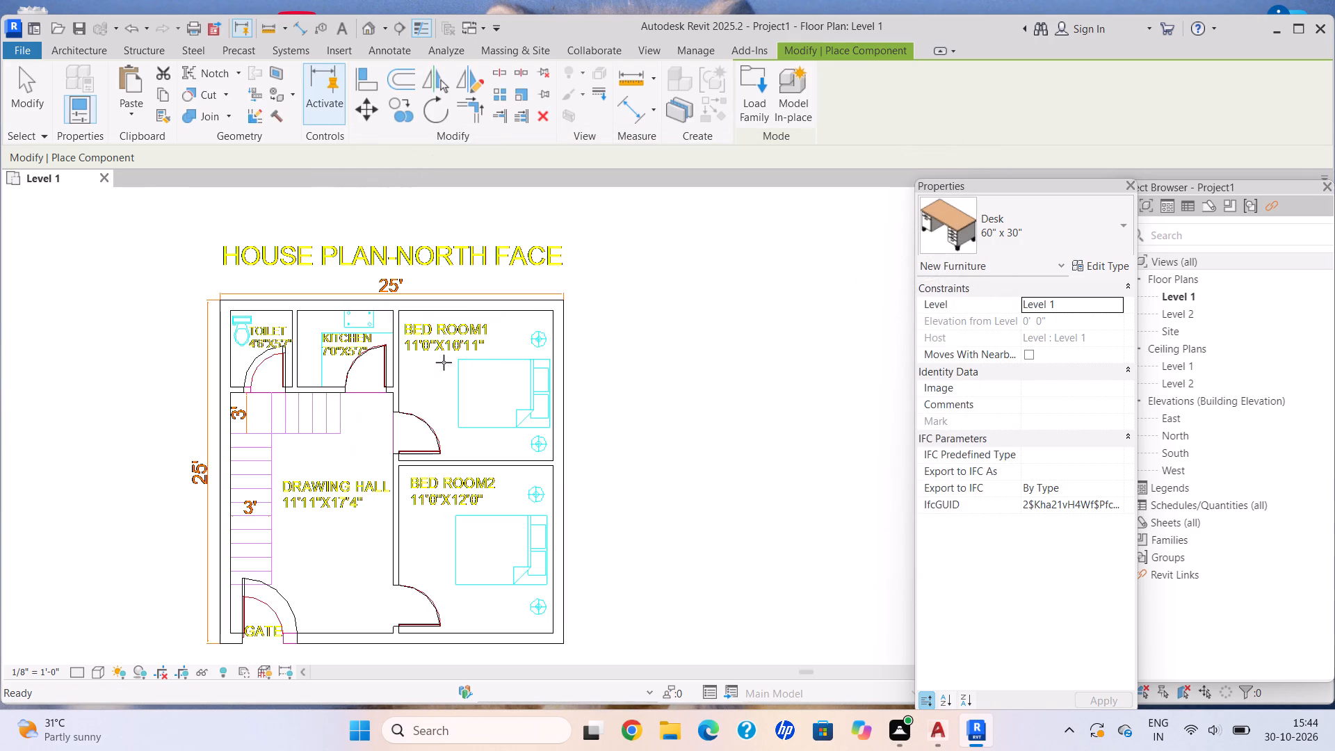
scroll(469, 385, "up", 5)
key("space")
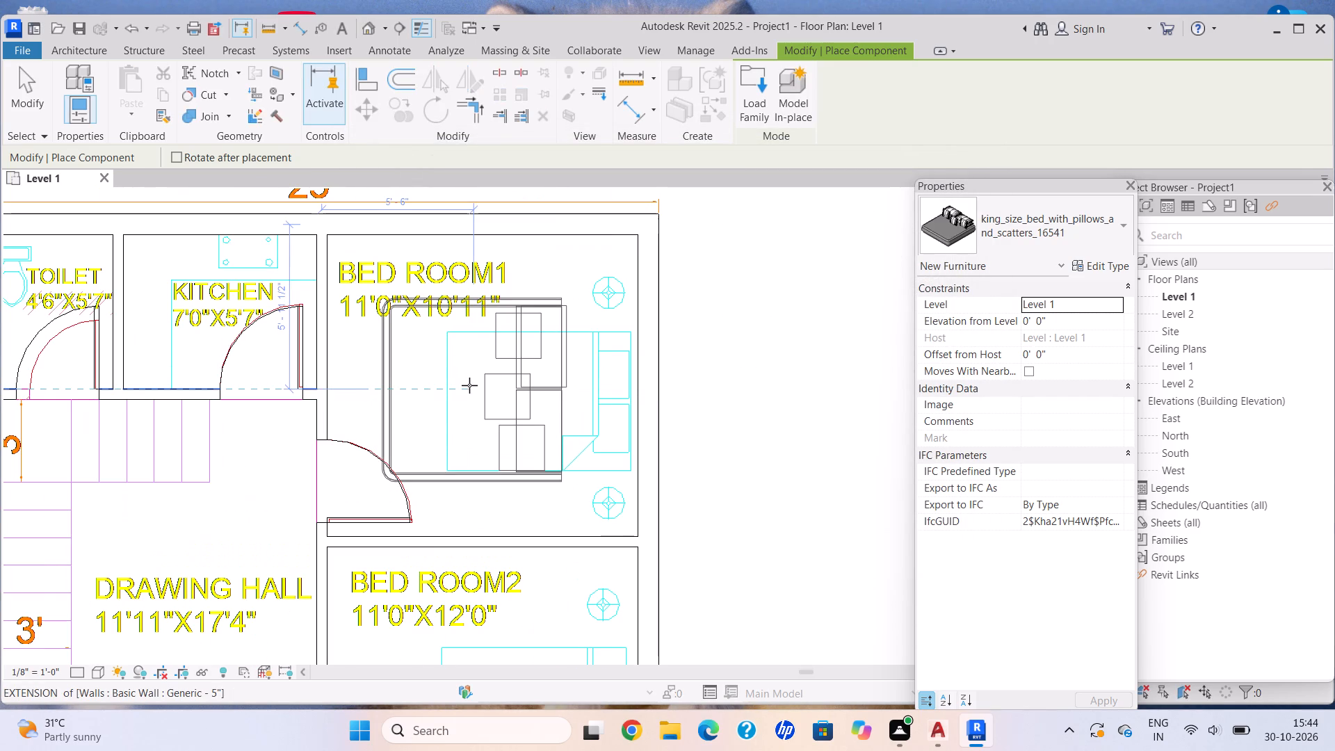
scroll(546, 392, "up", 4)
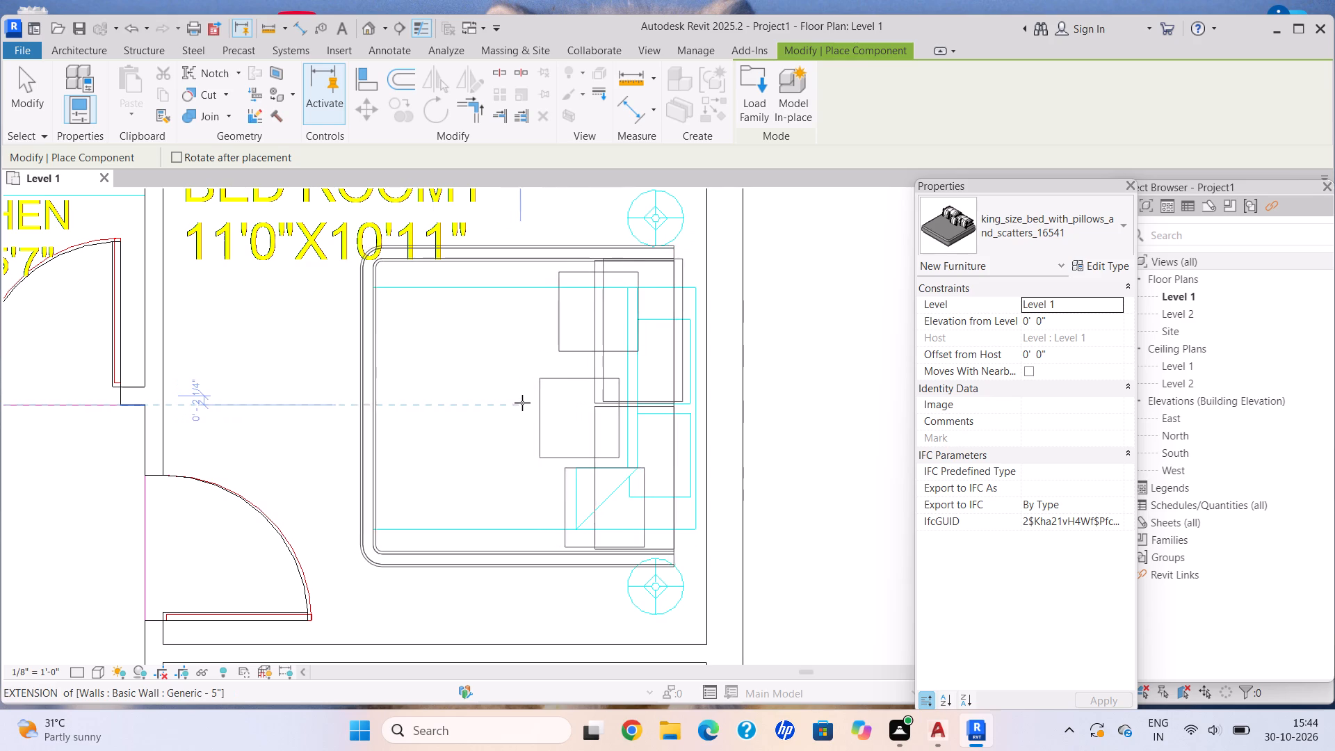
left_click(528, 412)
Place a second king-size bed in Bed Room 2 over the CAD bed, with its pillows toward the right exterior wall.
scroll(560, 514, "down", 4)
middle_click_drag(551, 500, 485, 294)
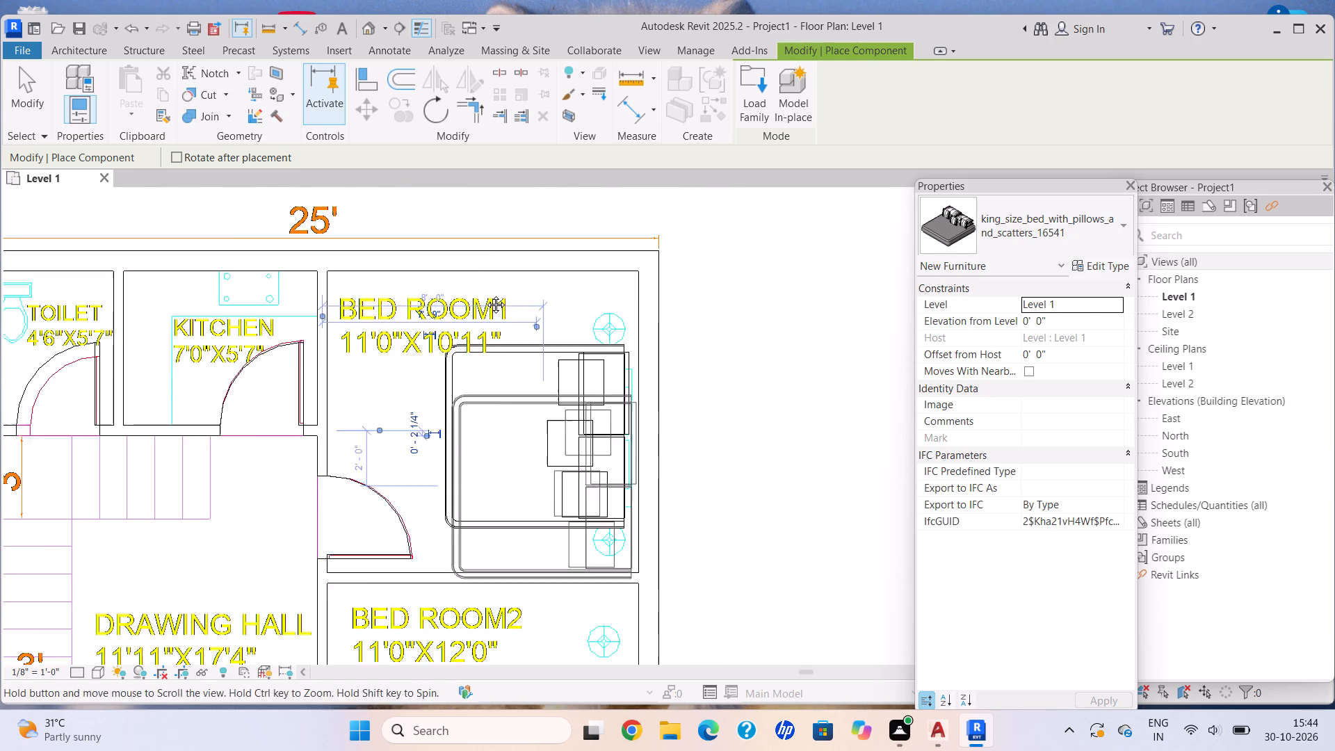
middle_click_drag(485, 294, 471, 233)
scroll(467, 213, "down", 3)
middle_click_drag(461, 476, 487, 444)
scroll(485, 441, "up", 3)
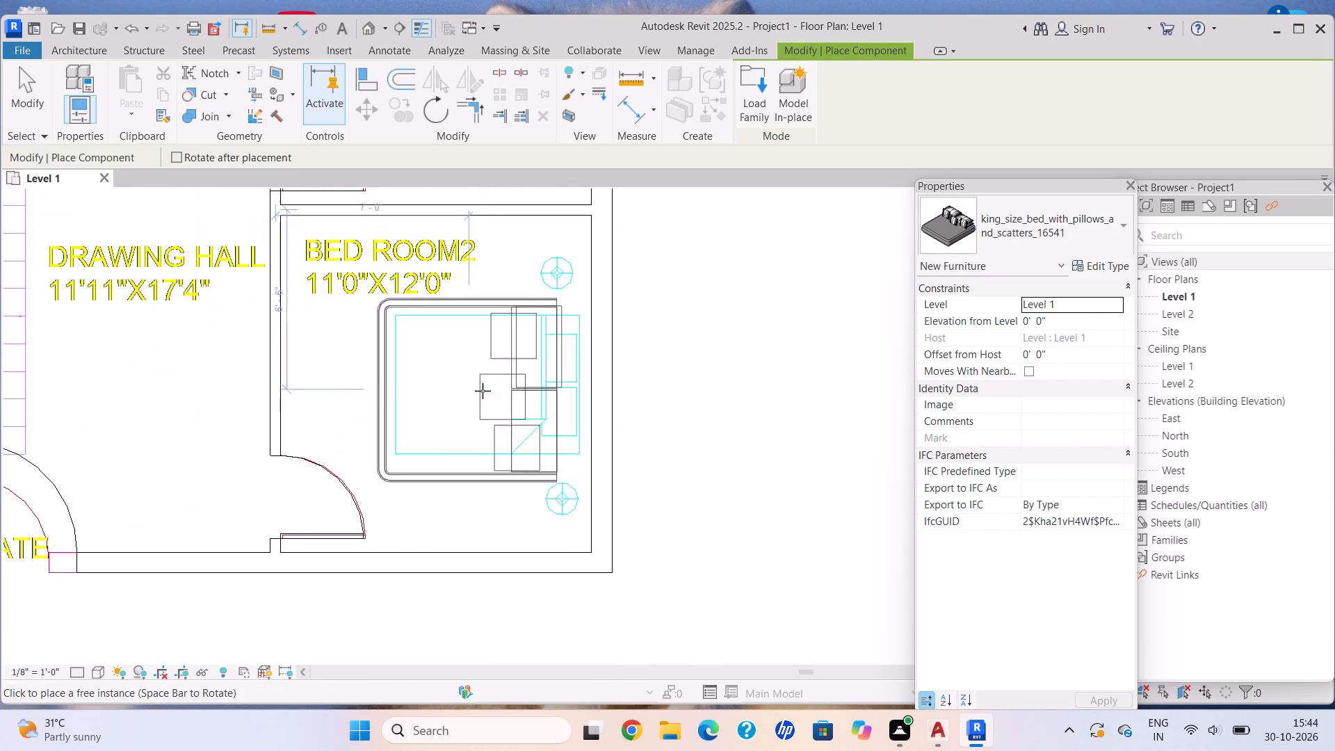
scroll(487, 395, "up", 4)
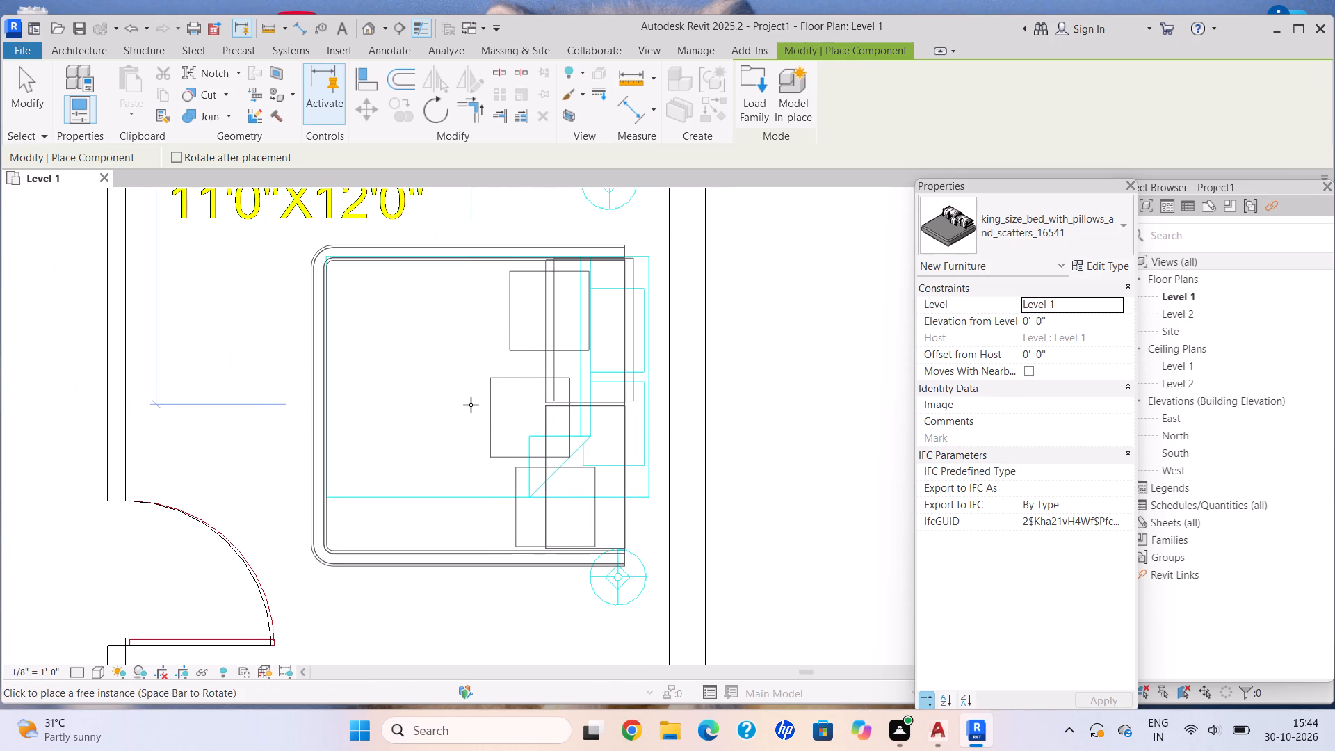
left_click(483, 403)
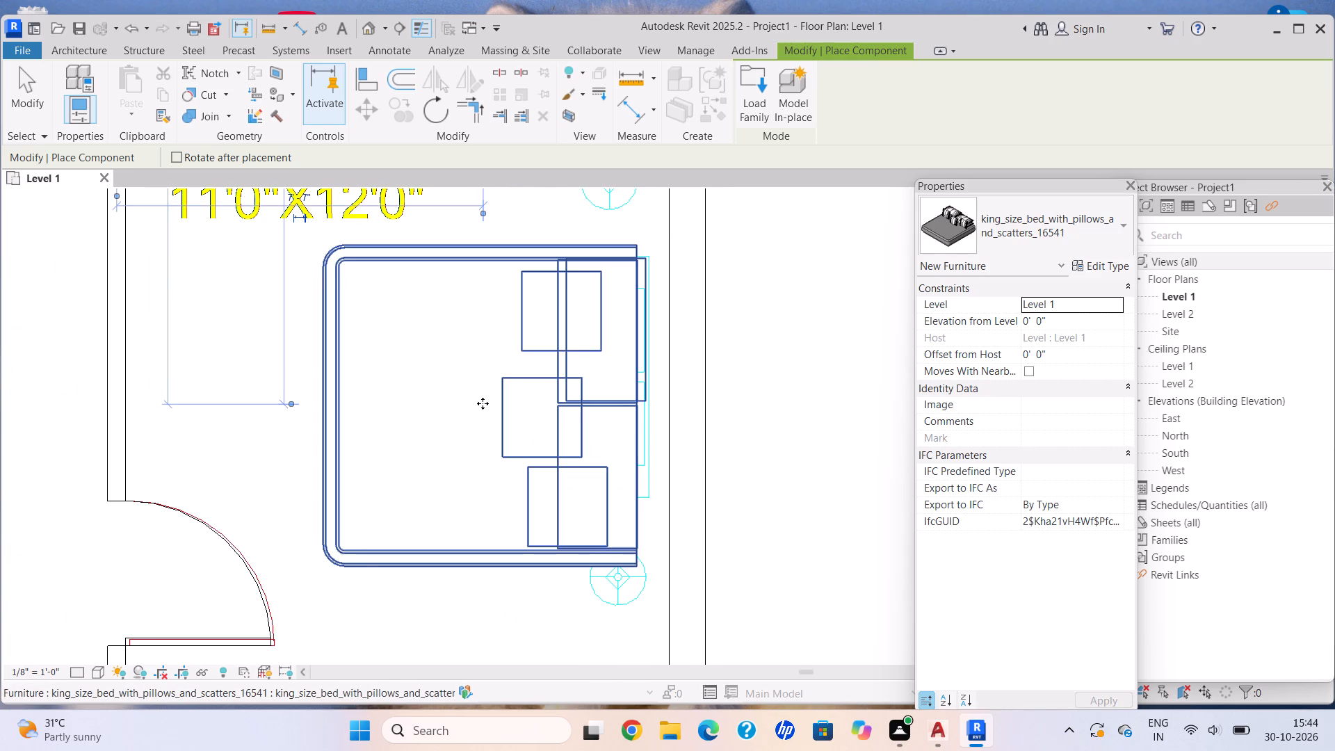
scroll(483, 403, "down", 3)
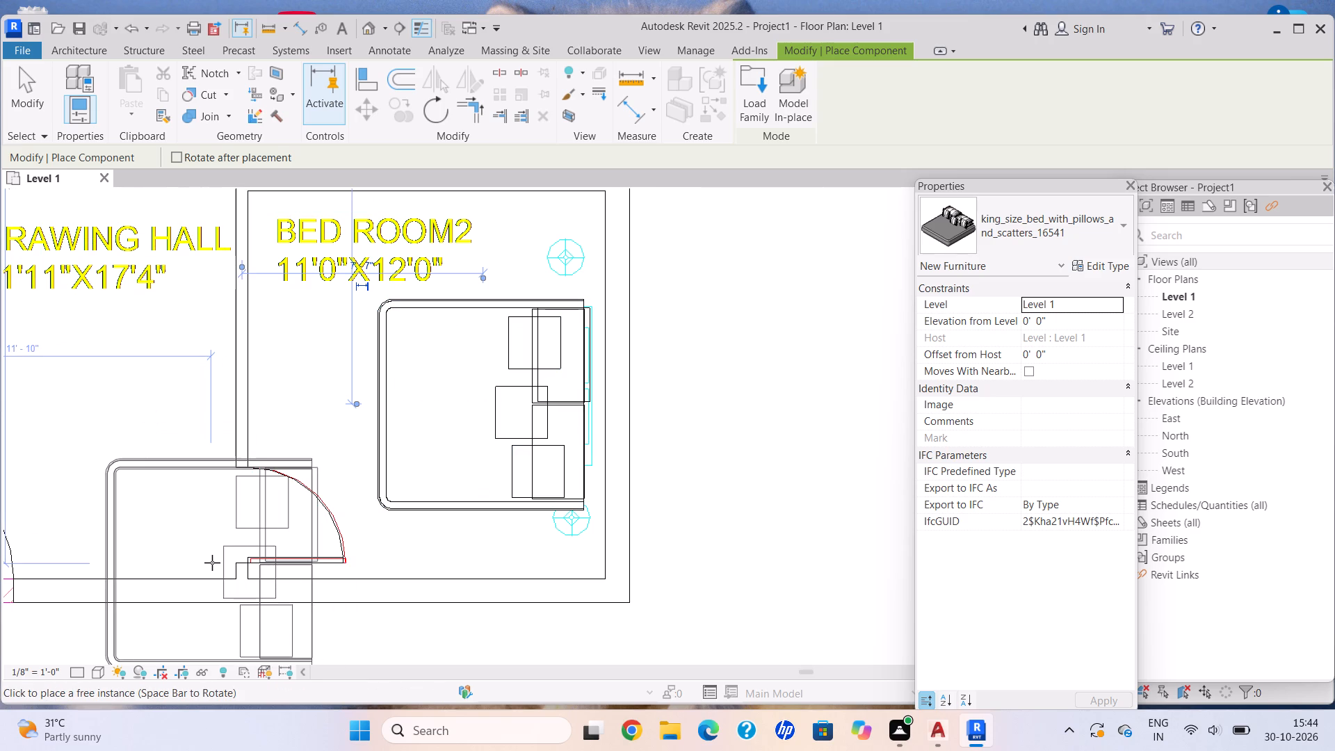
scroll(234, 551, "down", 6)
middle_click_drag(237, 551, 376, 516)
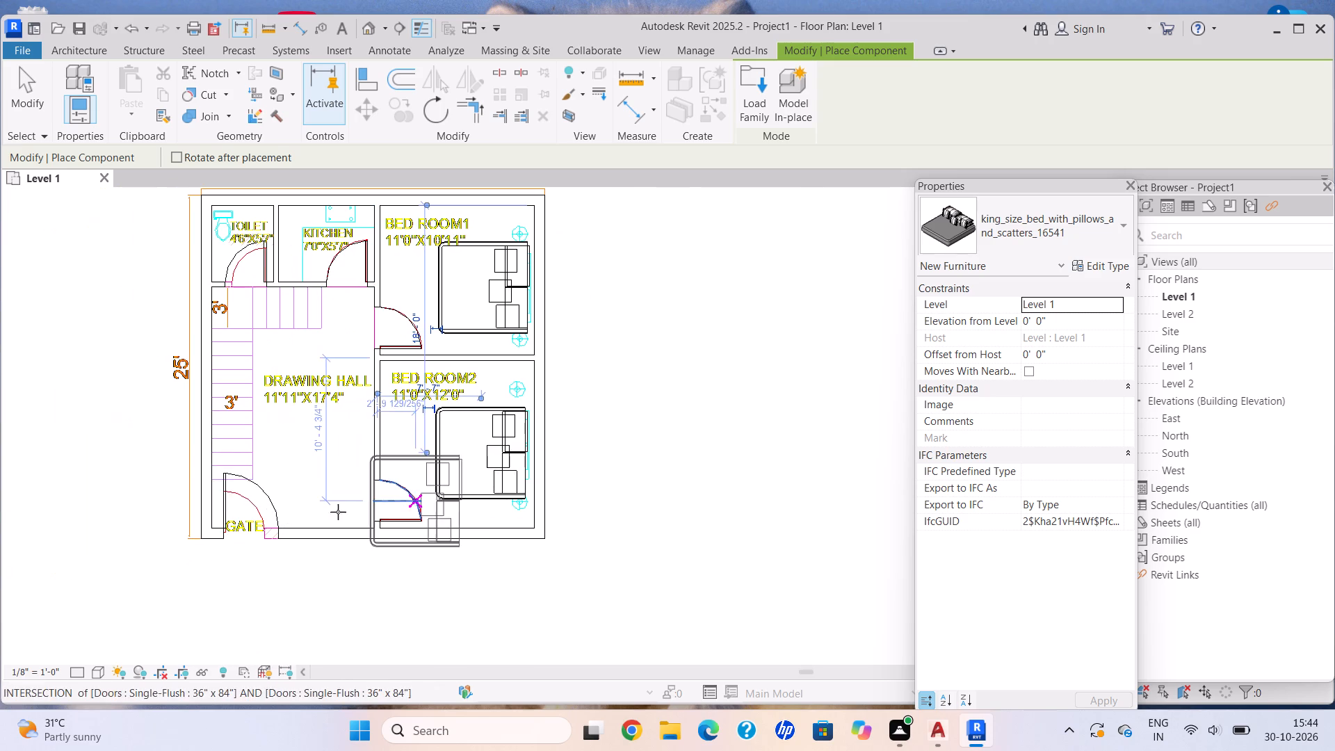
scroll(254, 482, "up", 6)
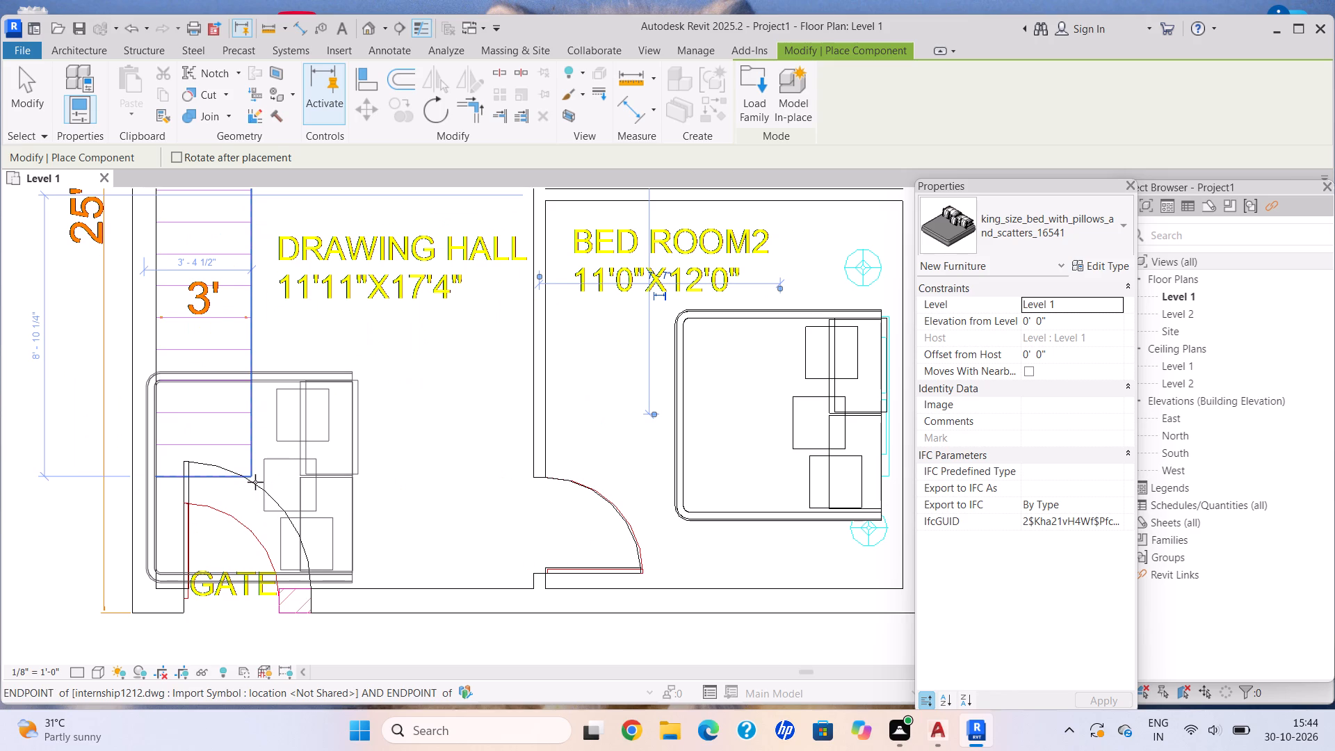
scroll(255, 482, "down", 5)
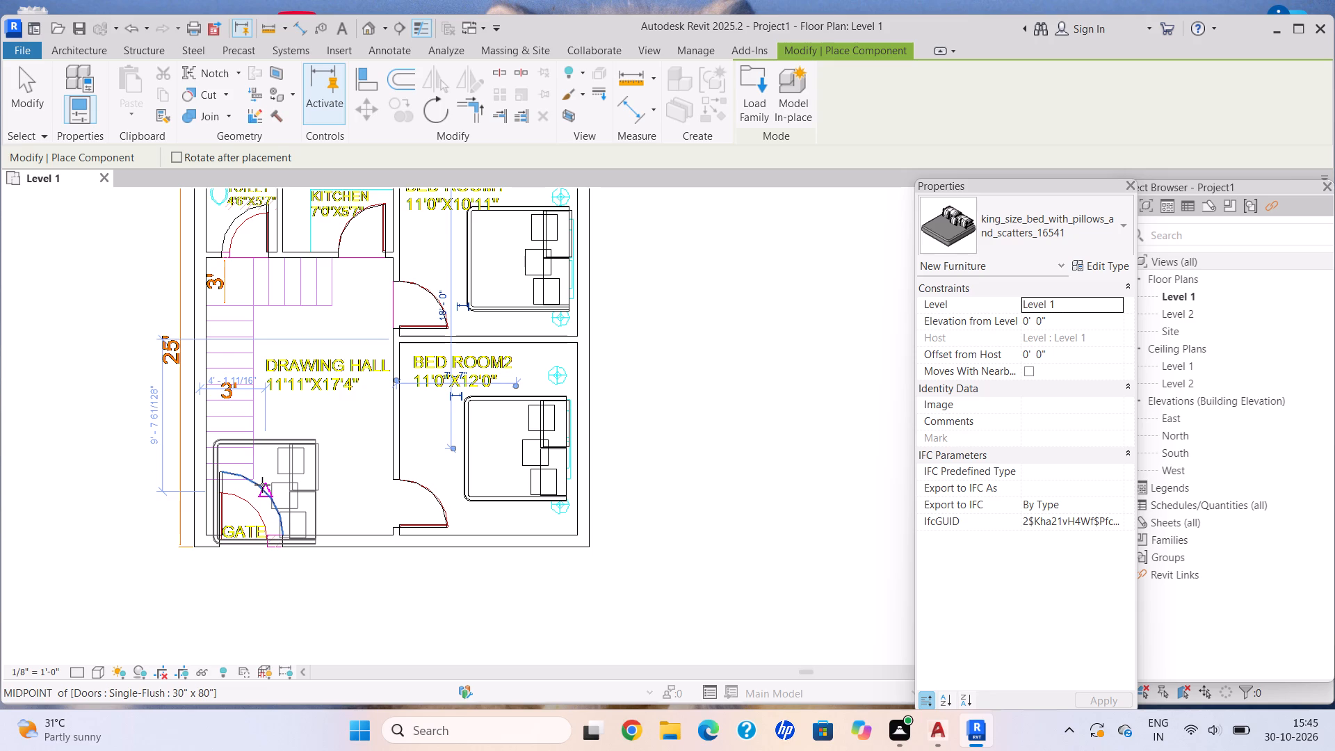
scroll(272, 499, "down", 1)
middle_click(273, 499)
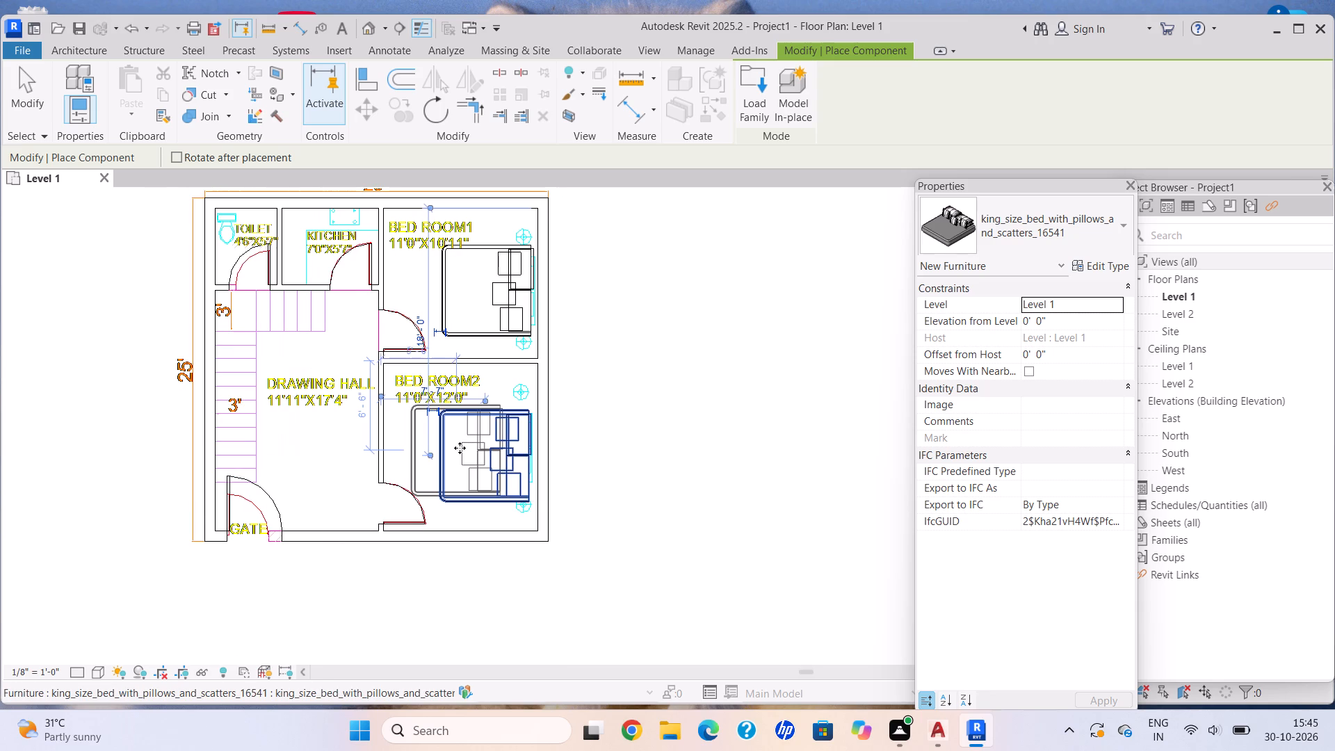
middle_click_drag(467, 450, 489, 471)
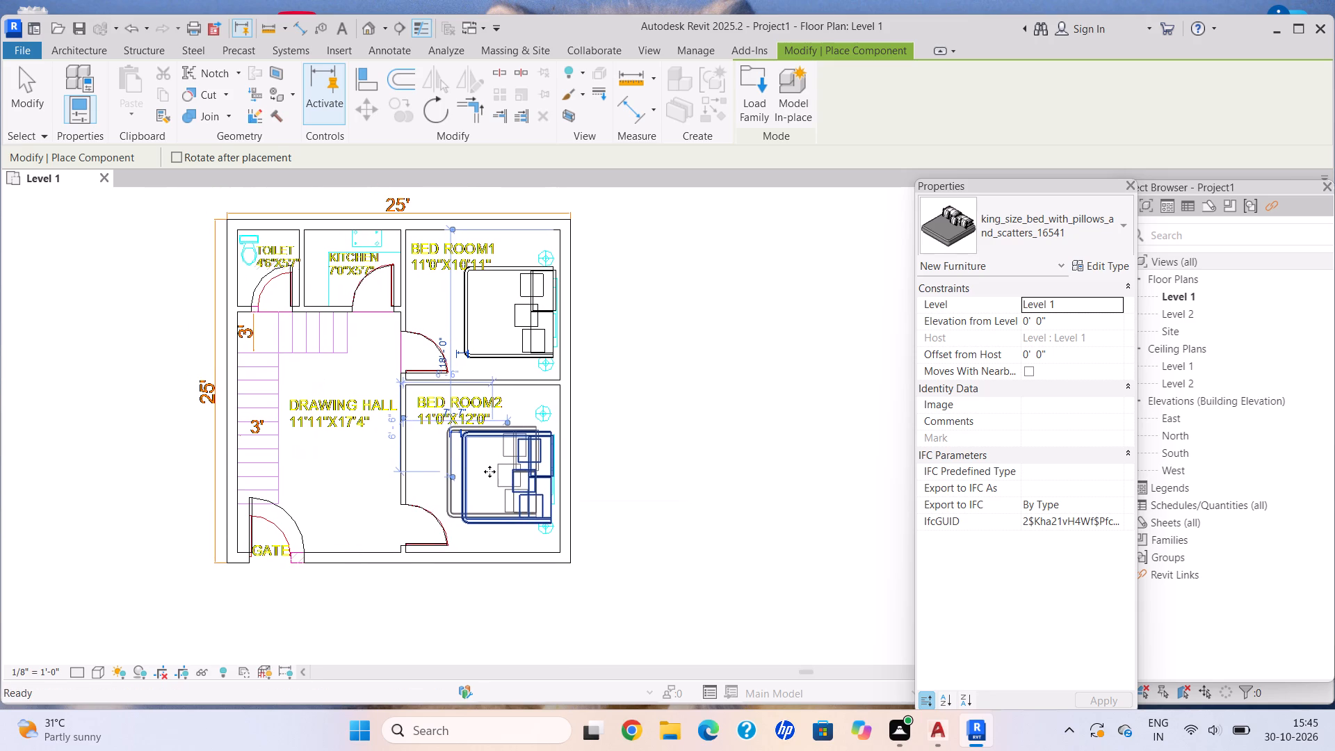
Finish placing the king-size beds and end component placement.
key("Escape")
key("Escape")
key("Escape")
key("Escape")
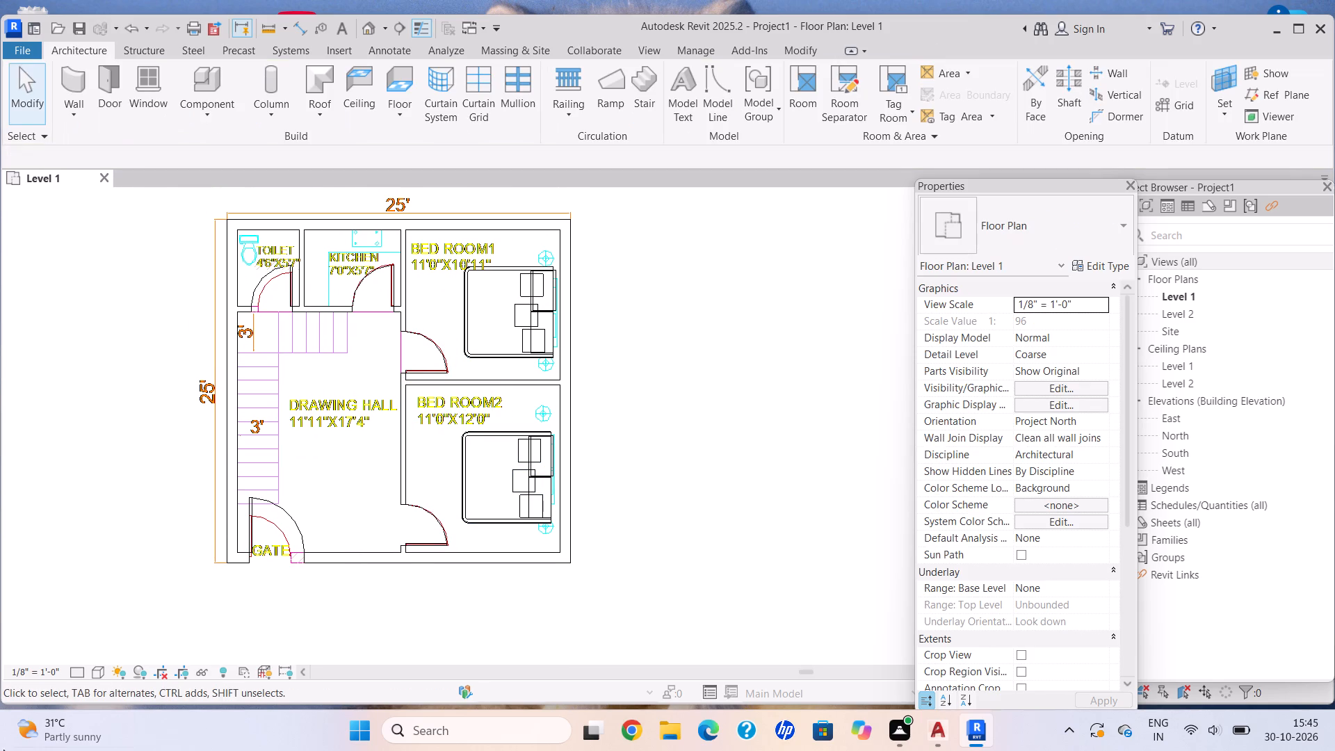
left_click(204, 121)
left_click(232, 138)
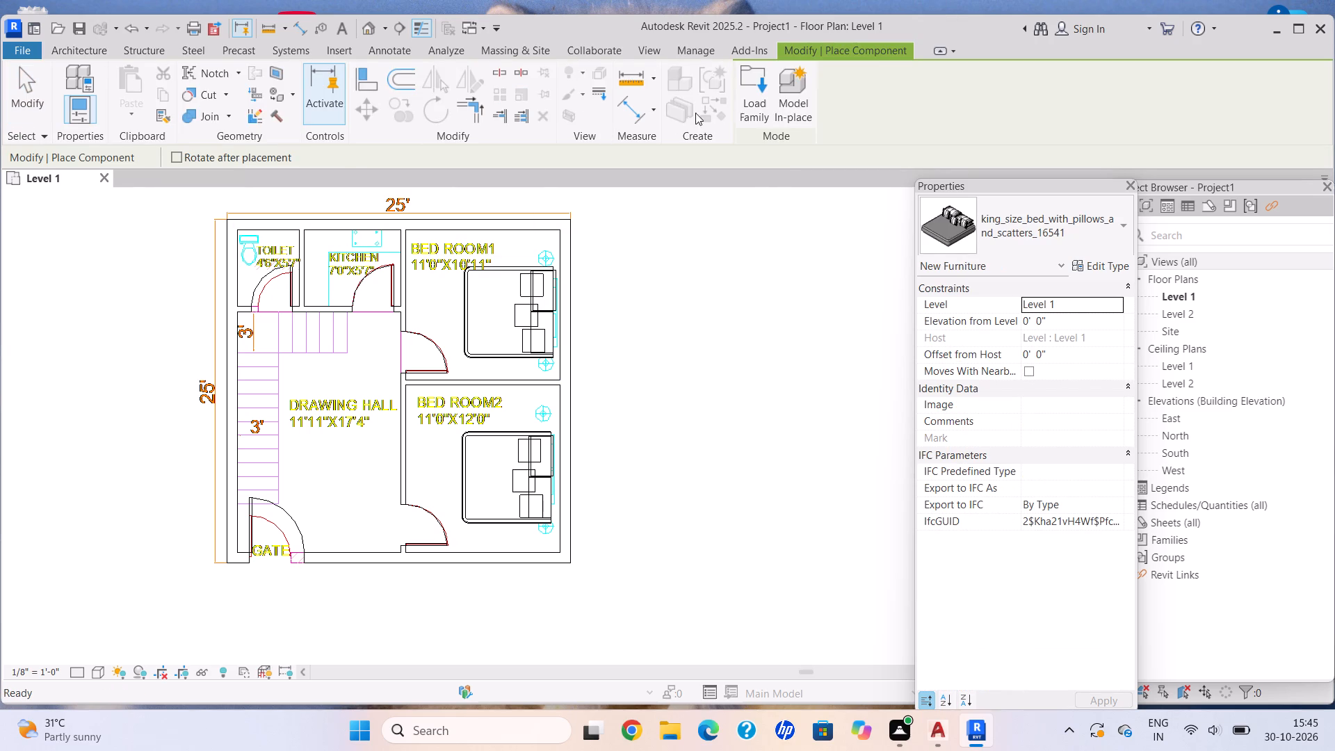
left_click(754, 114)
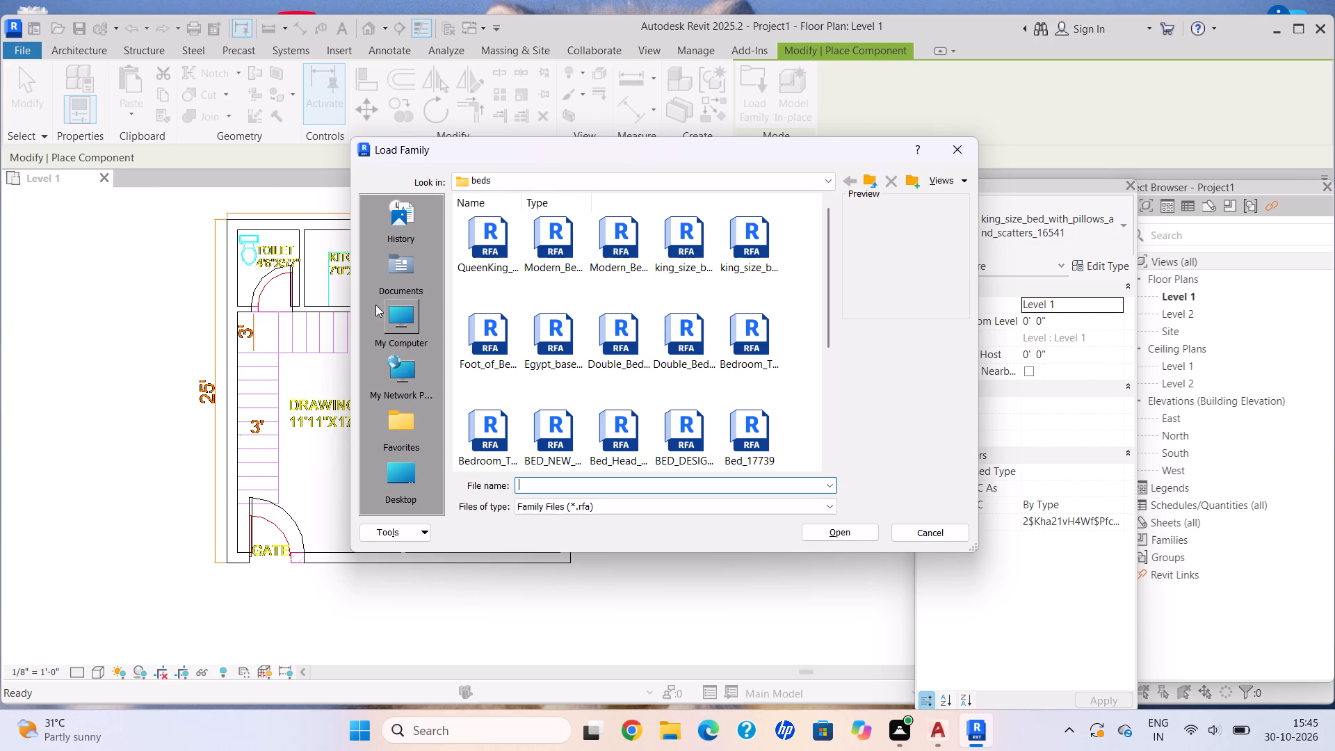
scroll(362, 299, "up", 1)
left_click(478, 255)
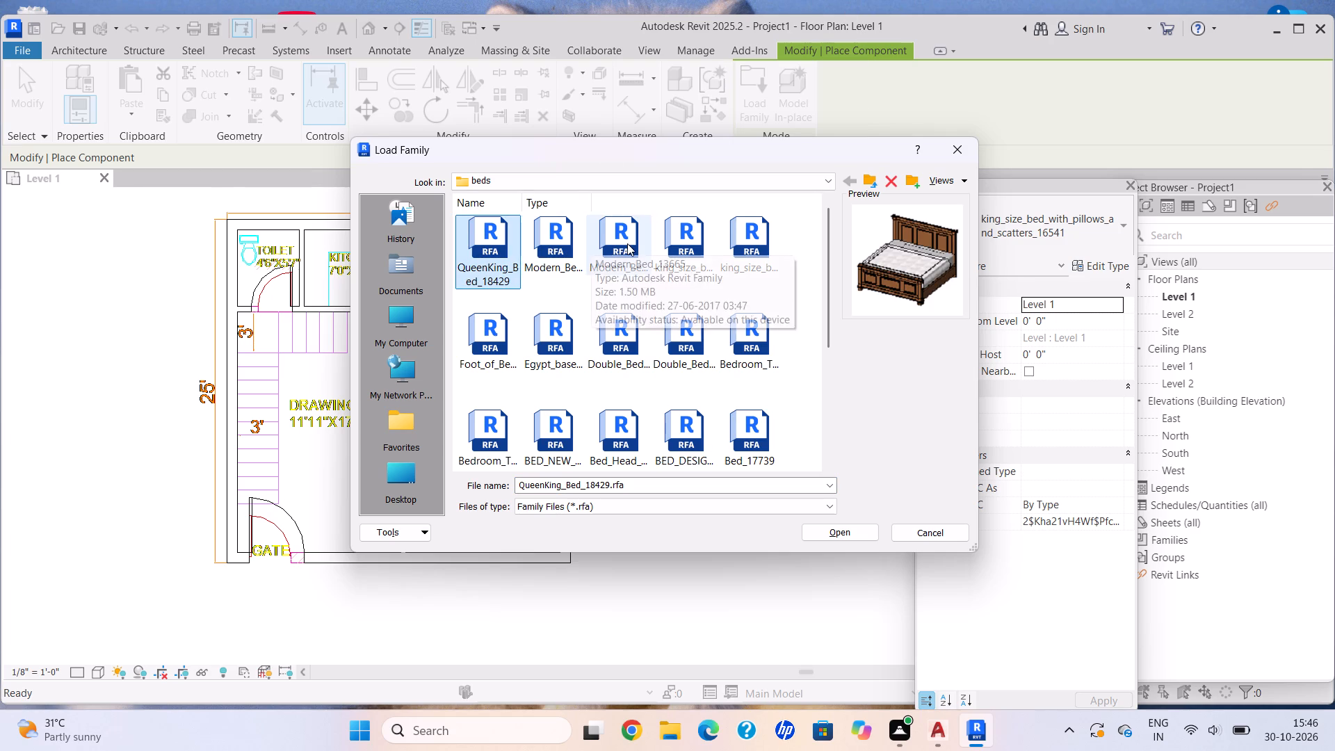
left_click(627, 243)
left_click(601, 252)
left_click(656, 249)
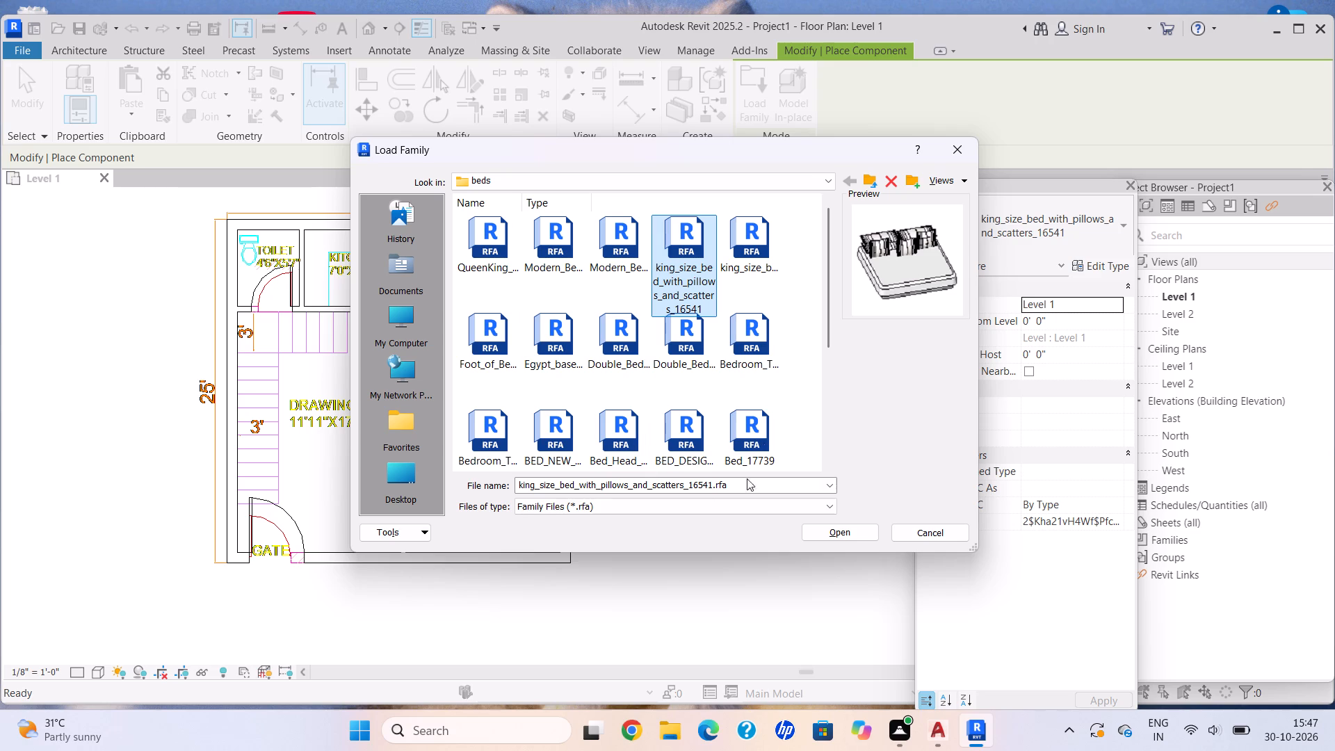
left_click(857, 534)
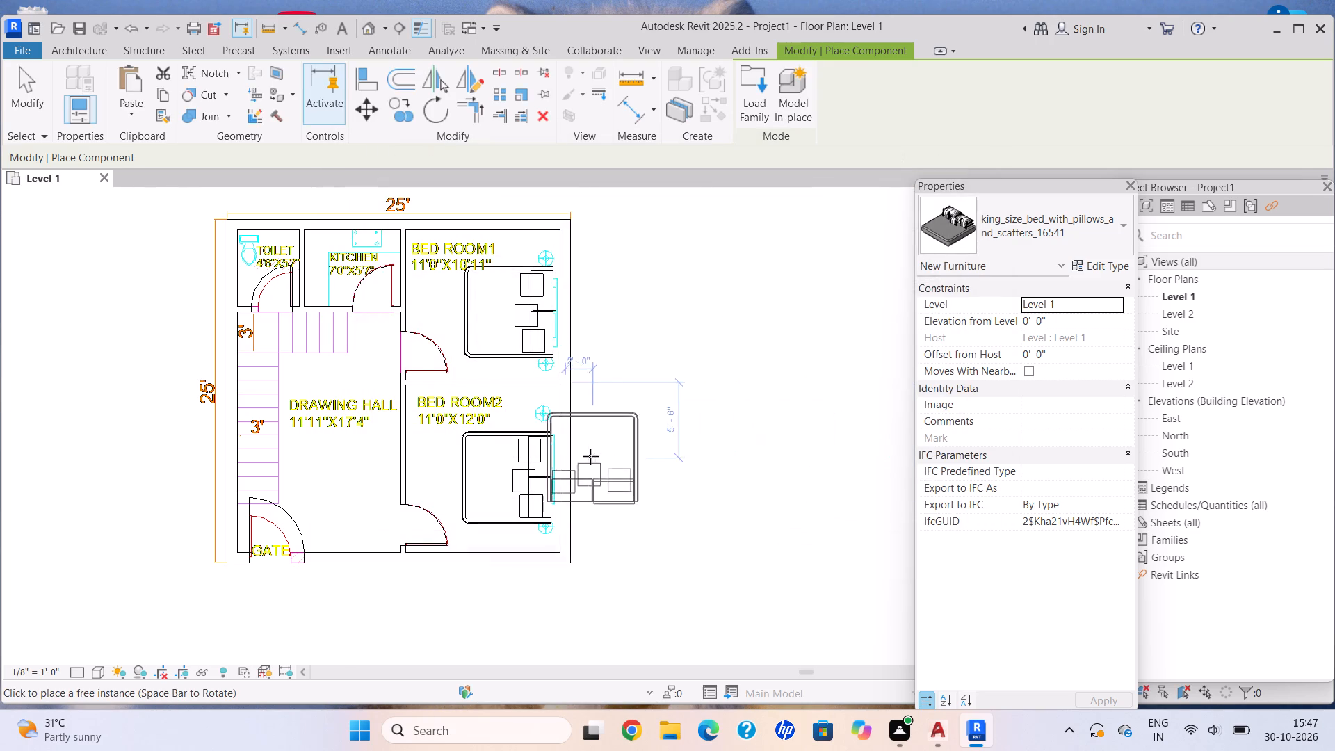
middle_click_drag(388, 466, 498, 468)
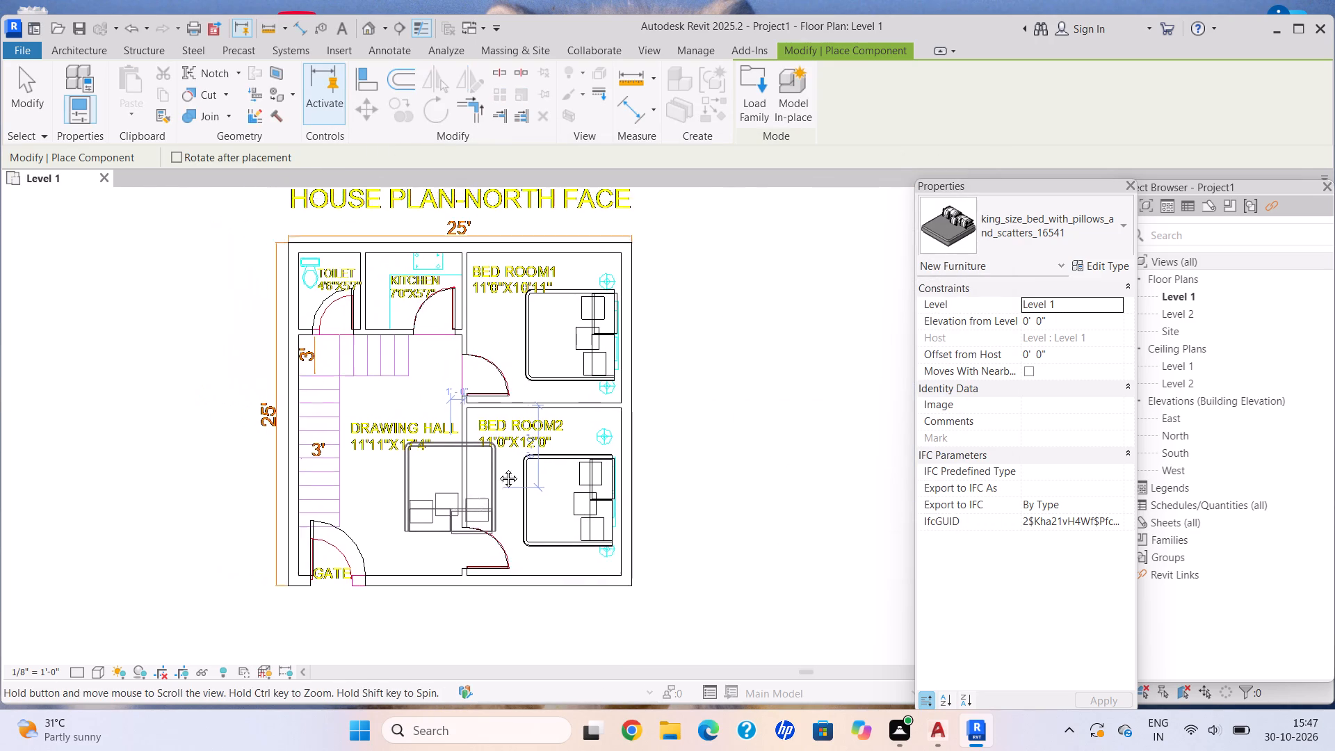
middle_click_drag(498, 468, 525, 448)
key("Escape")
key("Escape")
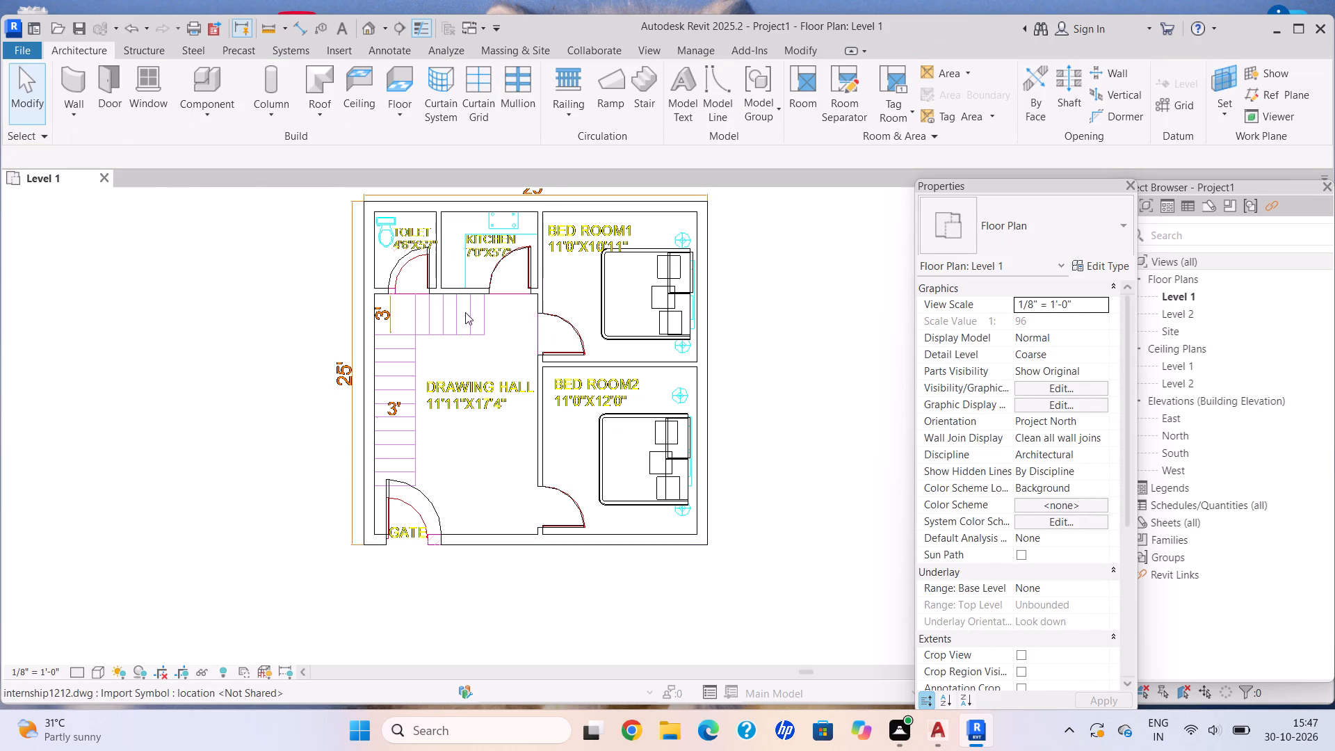
Start a stair with a sketched run and draw its boundary 8'-0" along the toilet and kitchen wall to the left exterior wall.
left_click(645, 85)
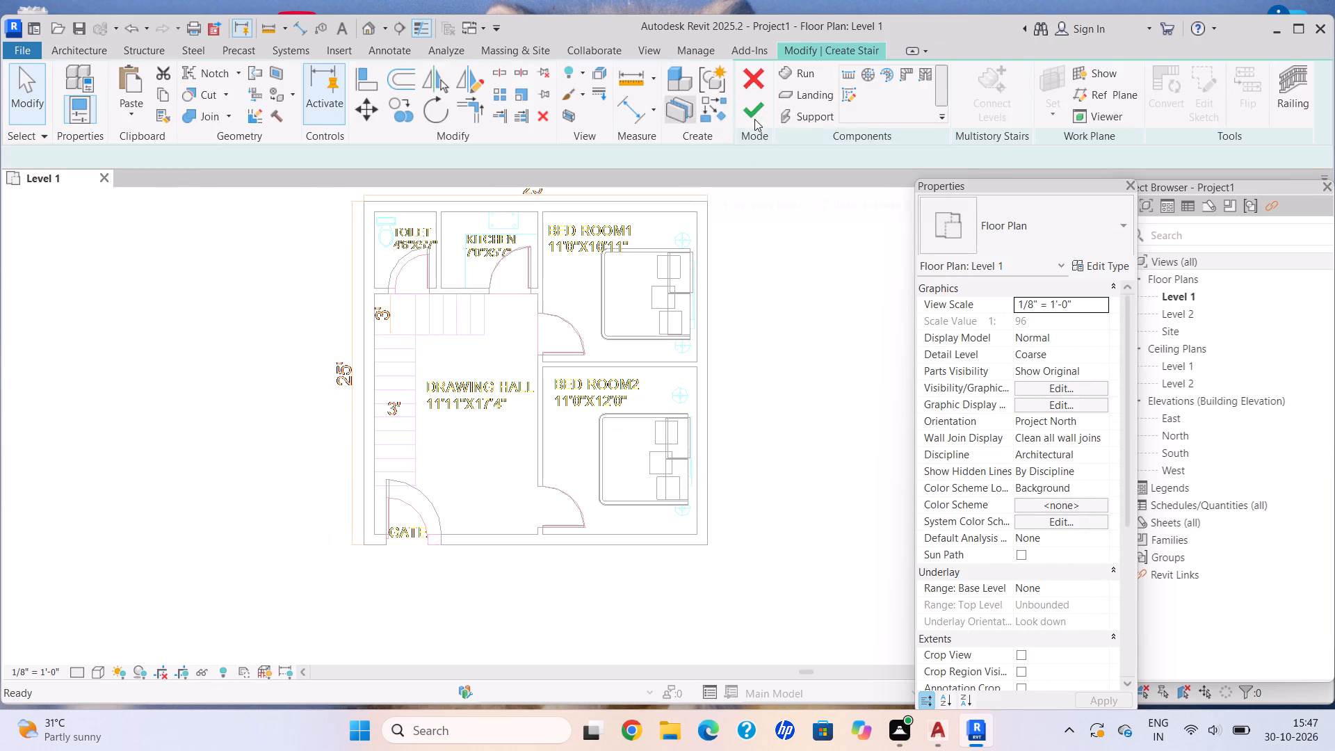
left_click(848, 100)
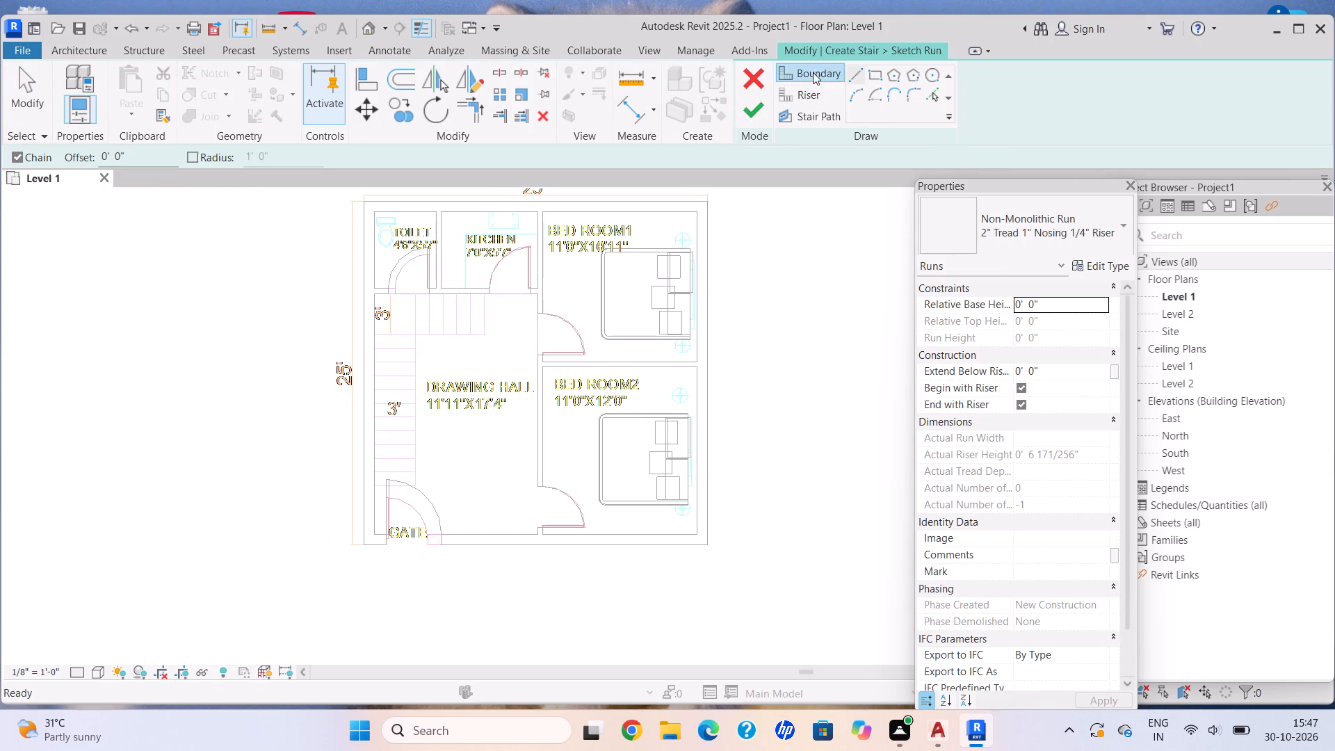
left_click(813, 72)
left_click(852, 70)
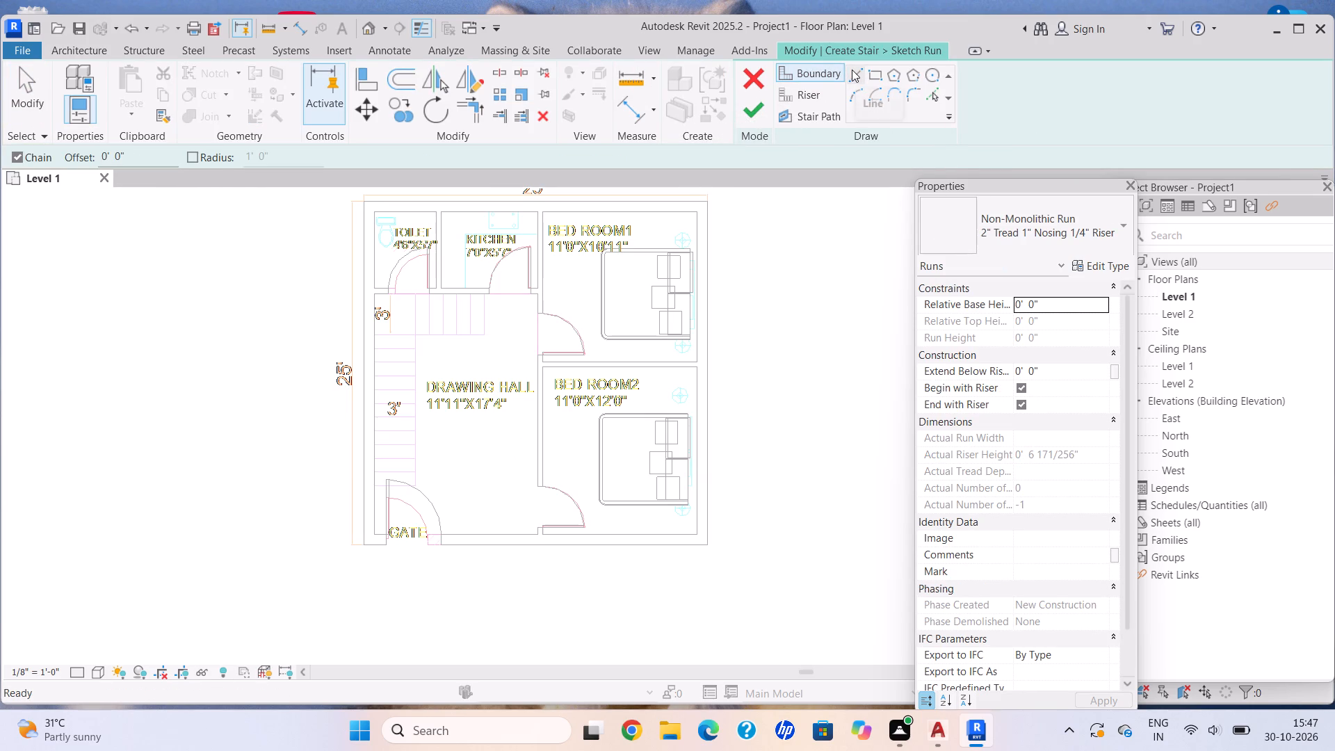
middle_click_drag(332, 396, 417, 390)
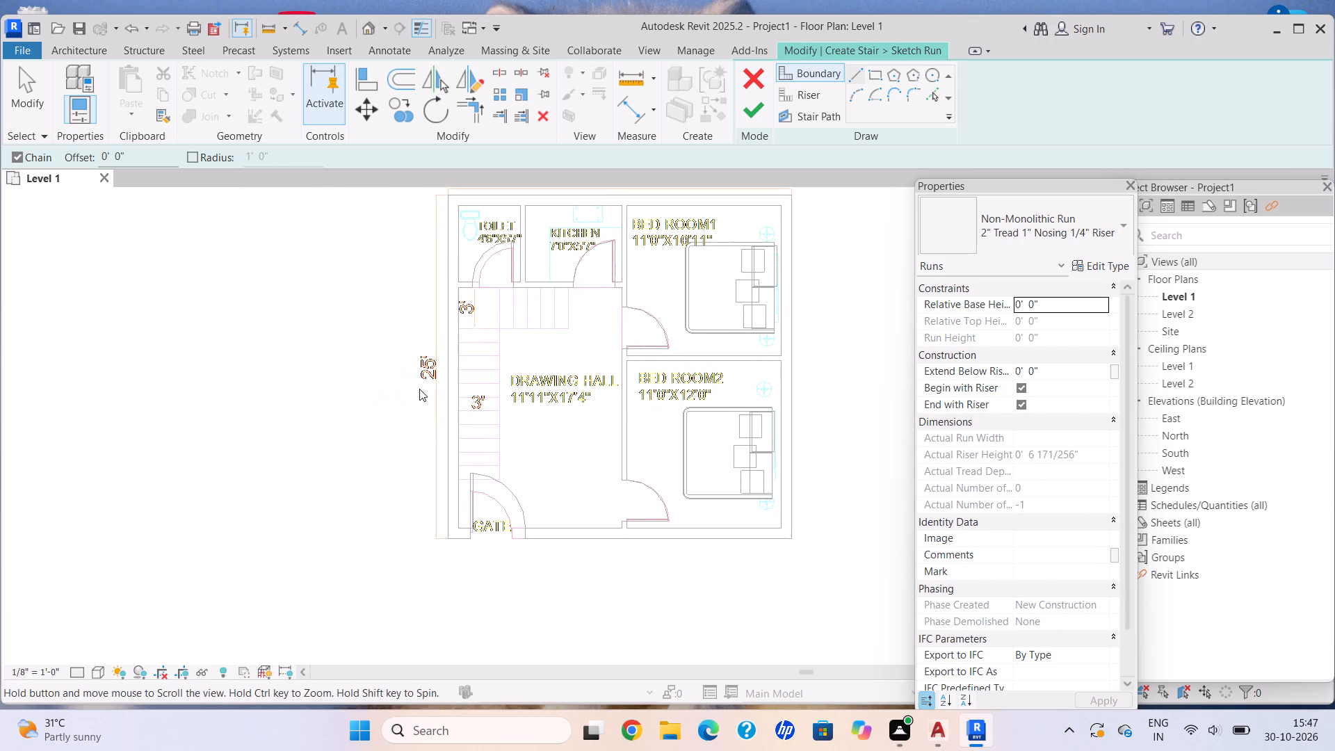
scroll(498, 291, "up", 7)
scroll(652, 268, "up", 8)
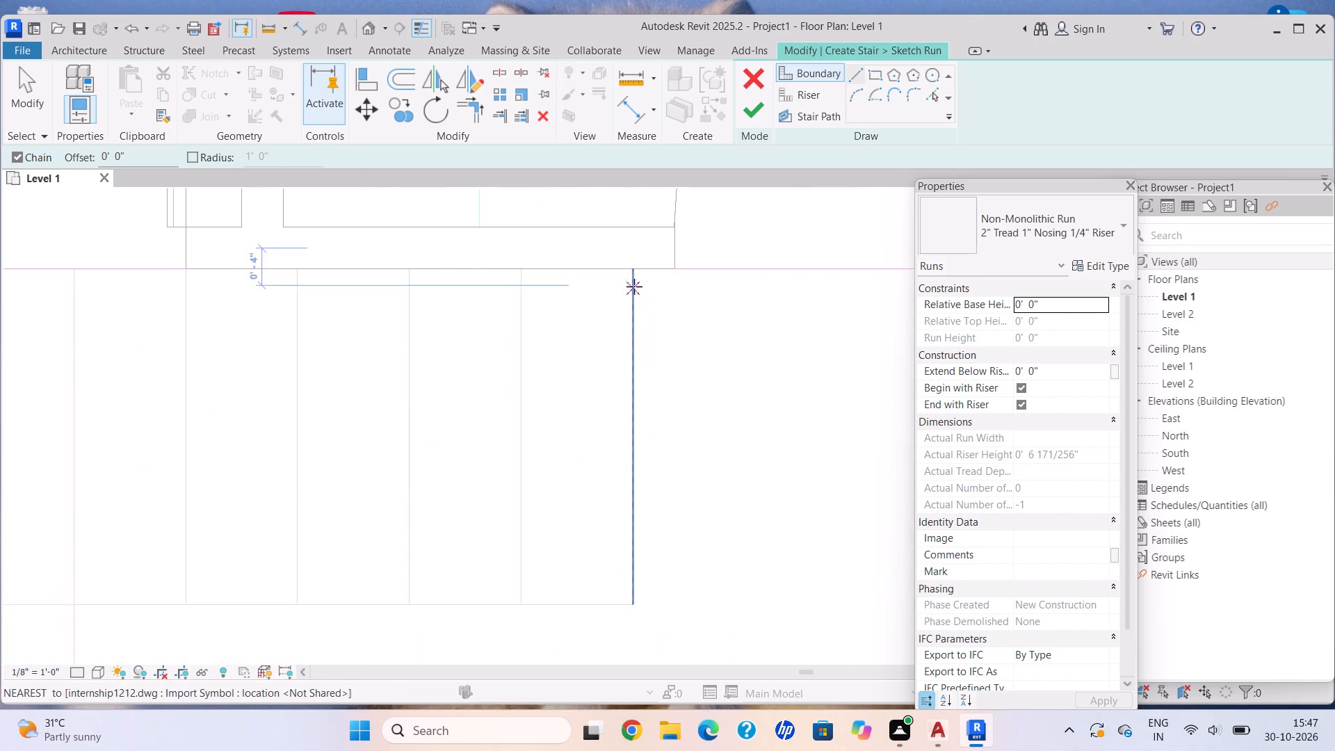
left_click(635, 269)
scroll(392, 328, "down", 3)
middle_click_drag(391, 329, 613, 300)
scroll(631, 292, "down", 1)
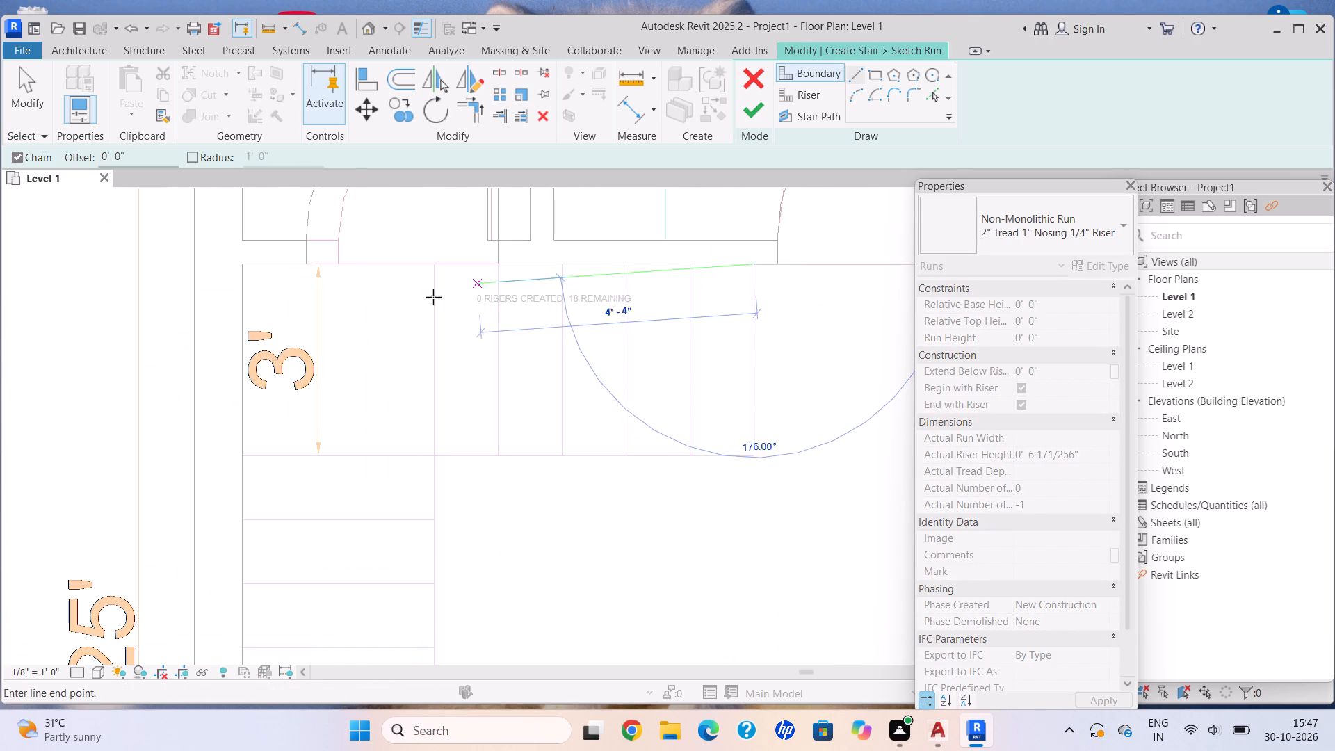
middle_click_drag(245, 353, 432, 322)
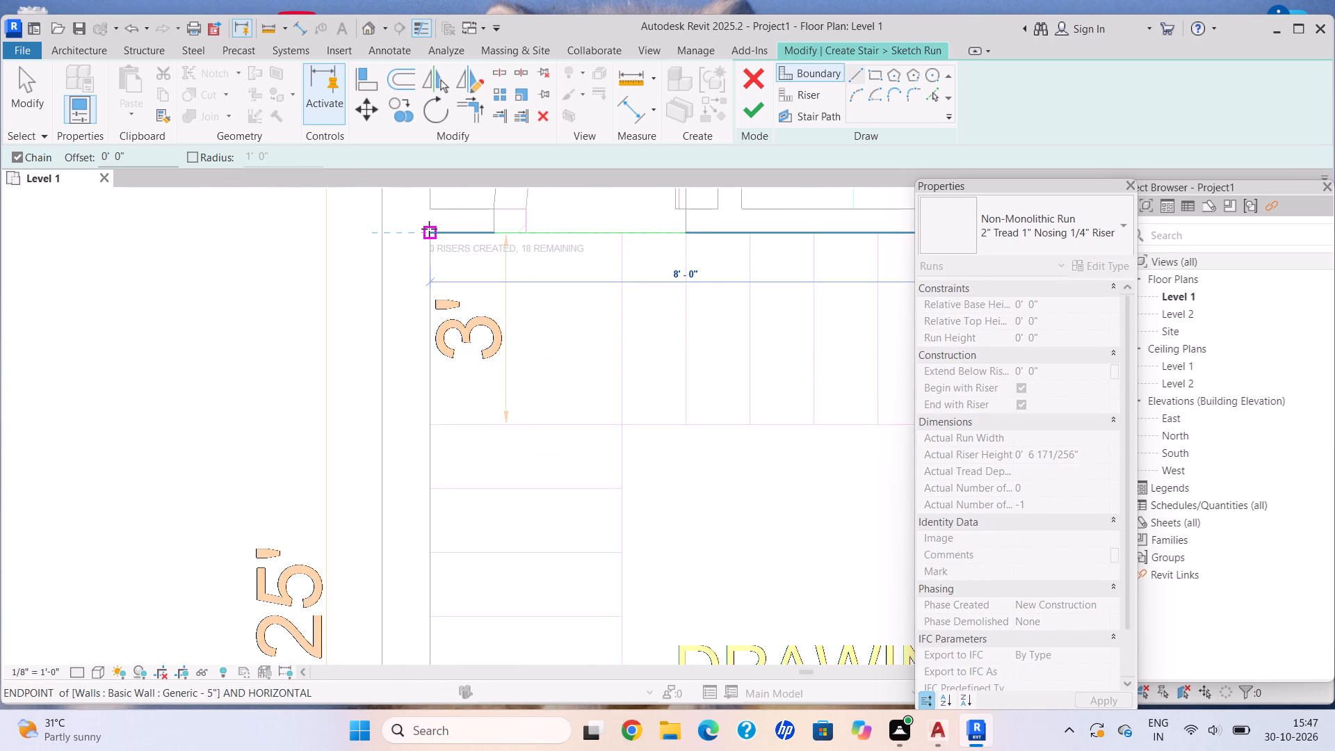
left_click(429, 229)
Continue the stair boundary down the left exterior wall to the CAD riser above the gate, and 3'-0" across the flight's end.
scroll(481, 501, "down", 5)
middle_click(483, 503)
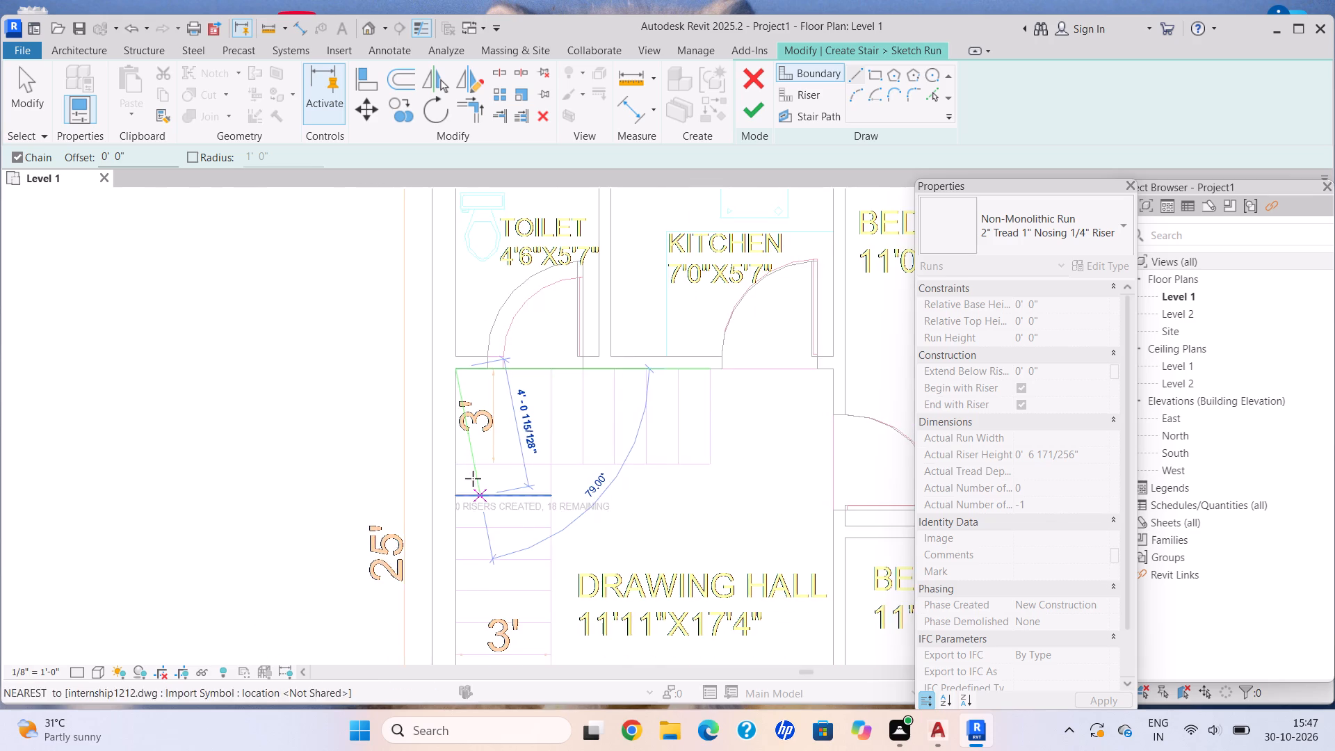
middle_click_drag(444, 357, 435, 318)
scroll(432, 308, "down", 1)
middle_click_drag(435, 467, 451, 299)
middle_click_drag(437, 521, 457, 286)
middle_click_drag(480, 315, 478, 416)
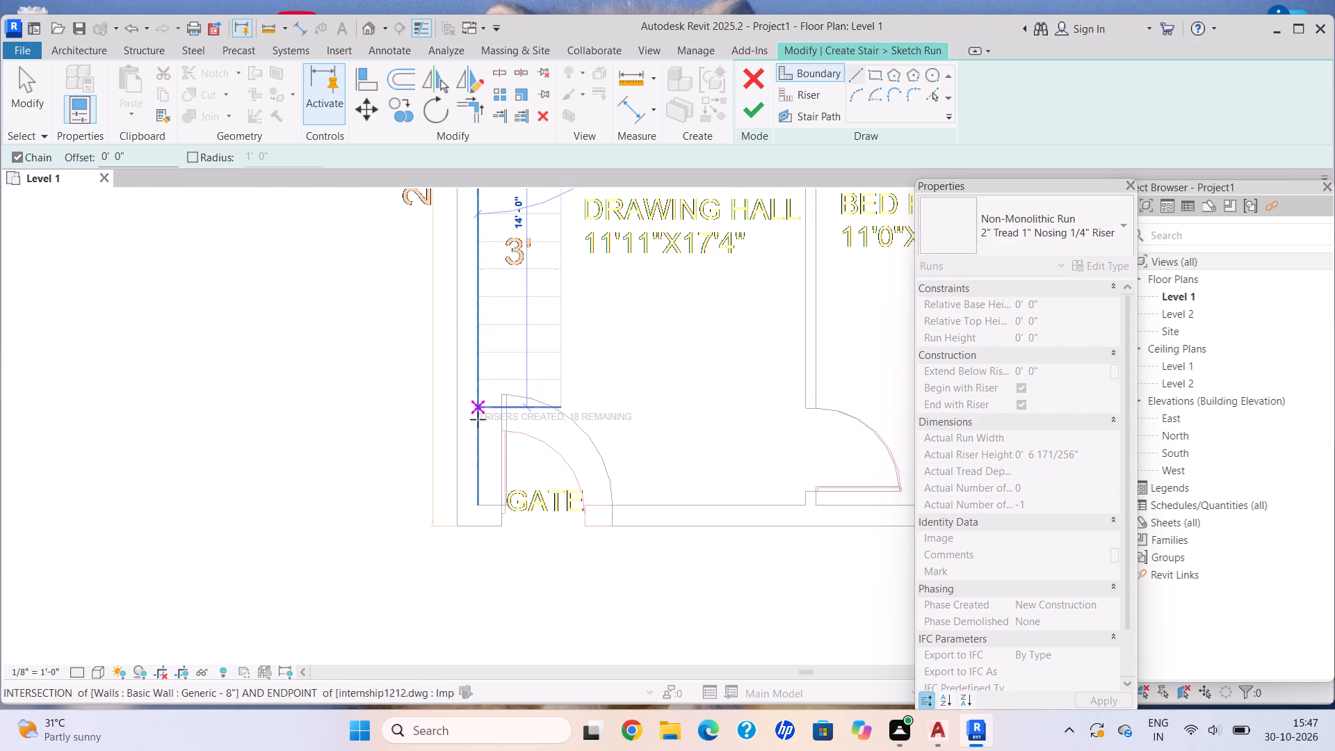
scroll(469, 420, "up", 5)
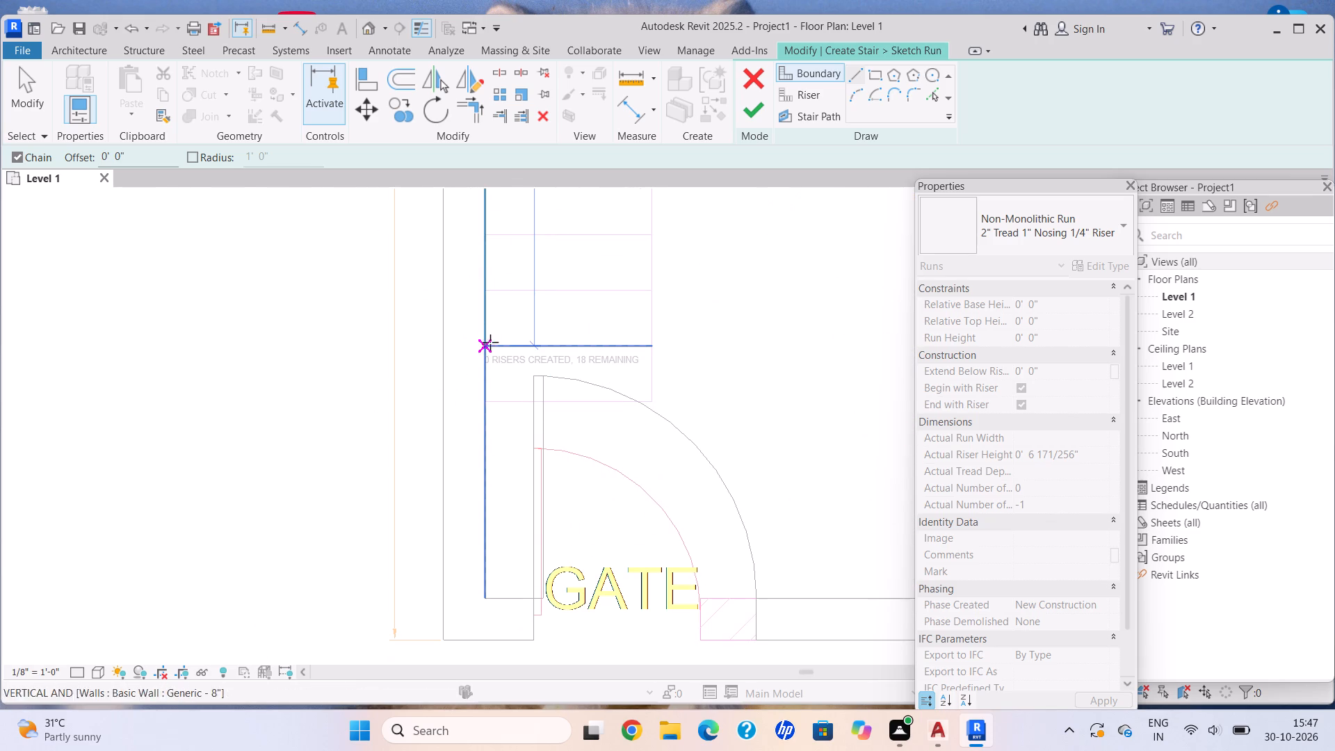
left_click(486, 346)
left_click(654, 349)
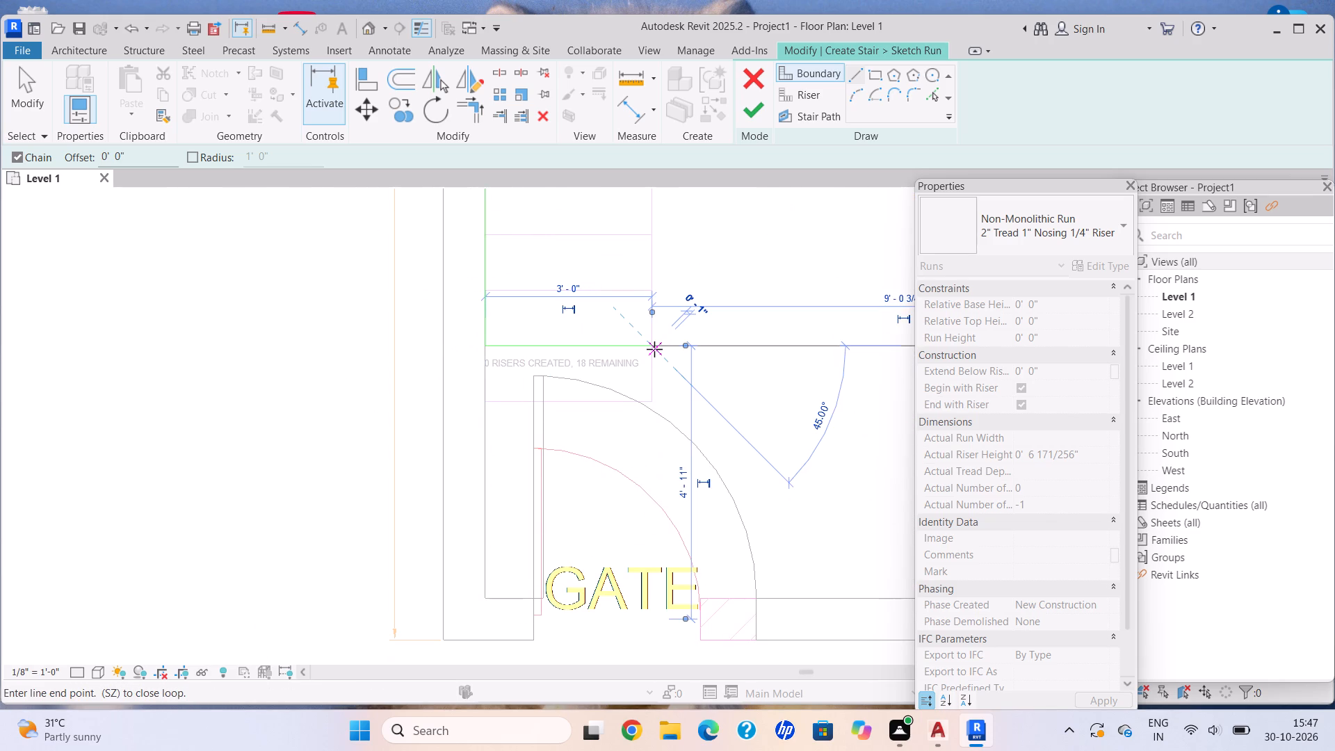
key("Escape")
Draw the inner boundary line of the flight beside the kitchen, 5'-0" from its open end to the stair's inner corner.
scroll(654, 350, "down", 3)
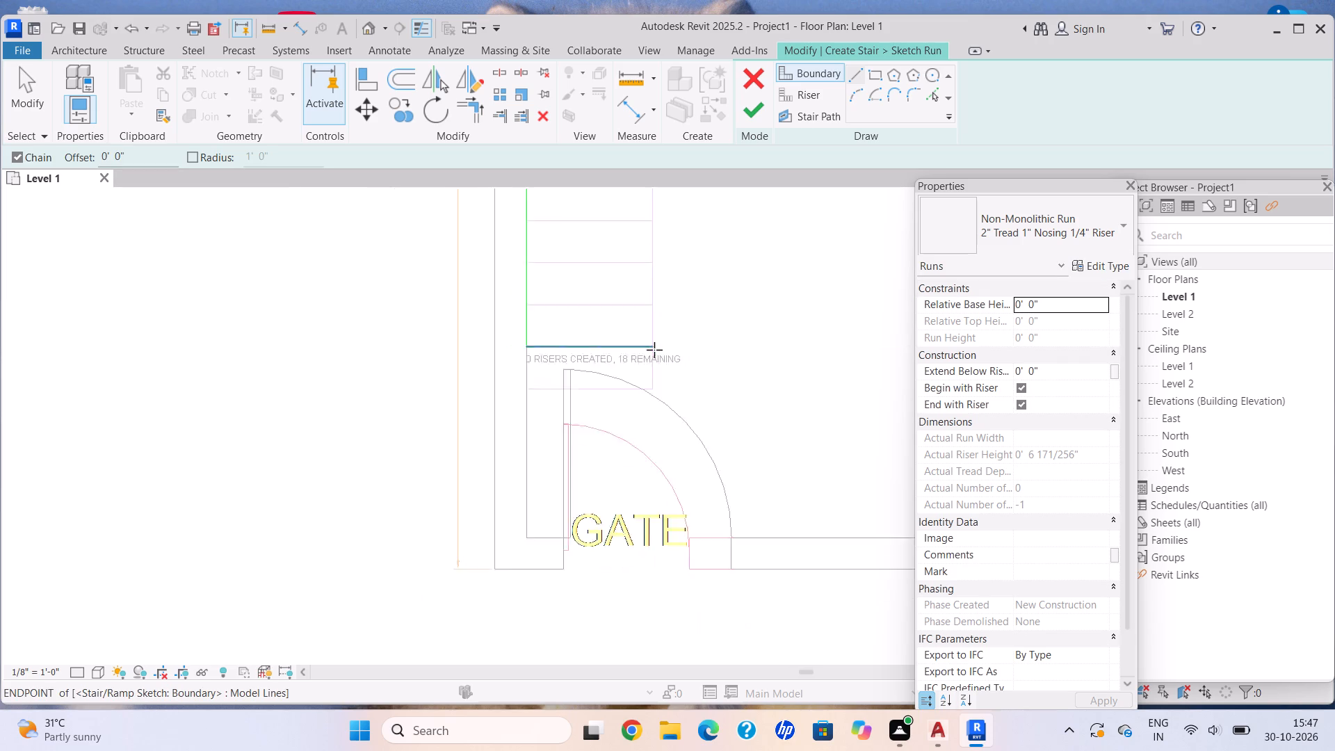
scroll(654, 350, "down", 7)
middle_click_drag(641, 330, 638, 448)
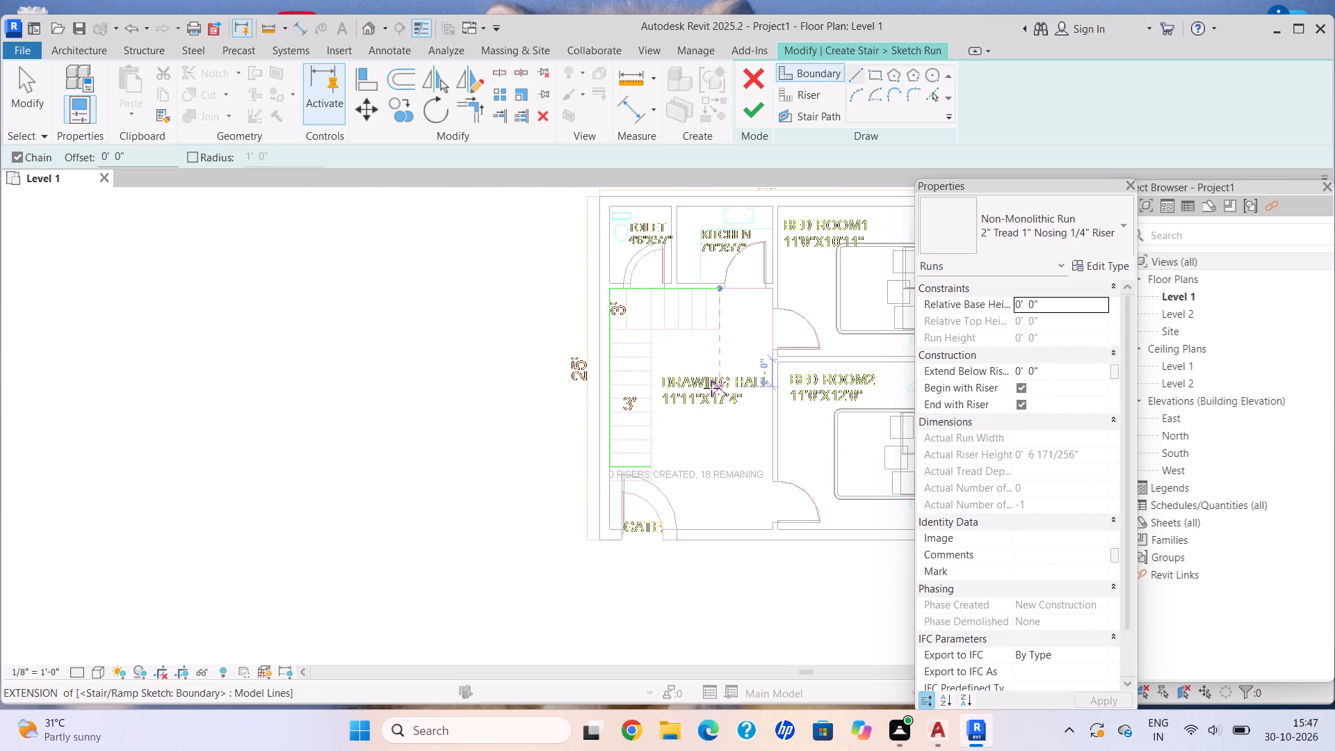
middle_click_drag(704, 388, 652, 383)
middle_click_drag(642, 383, 625, 383)
scroll(600, 356, "up", 4)
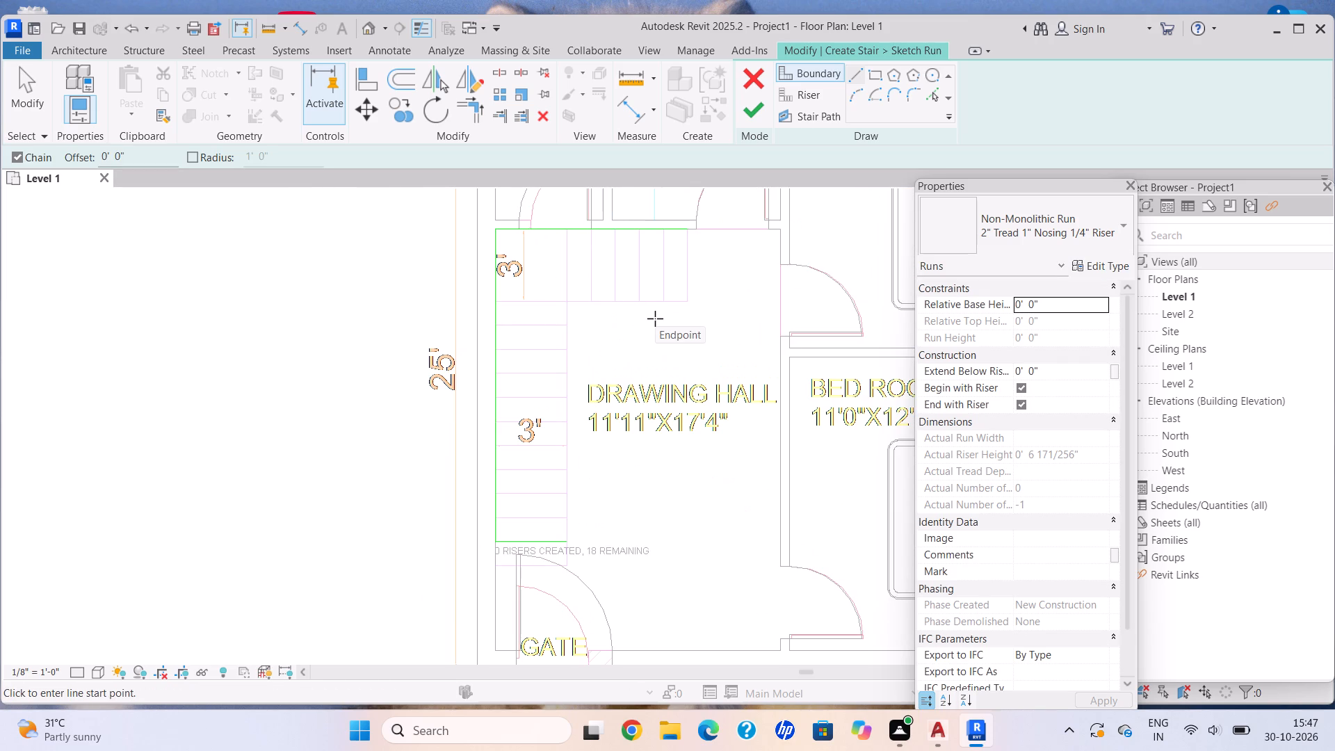
left_click(683, 303)
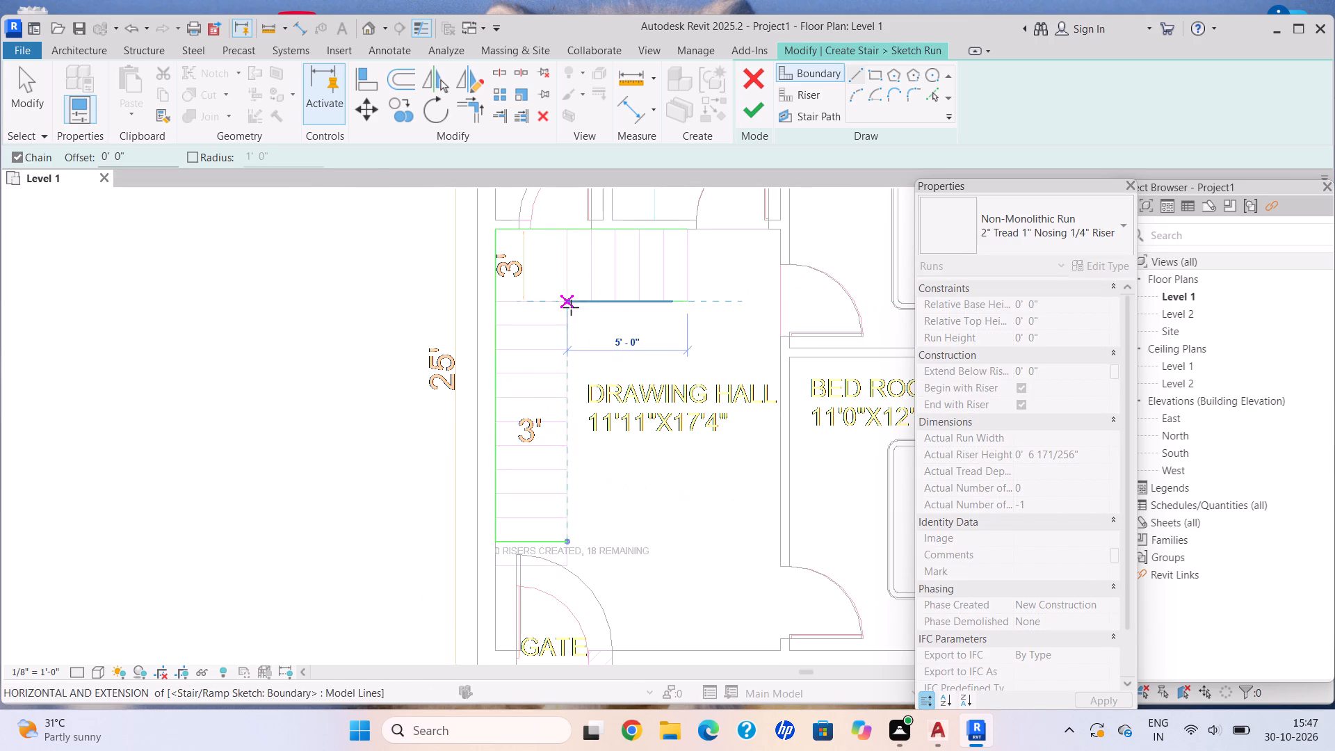
left_click(569, 303)
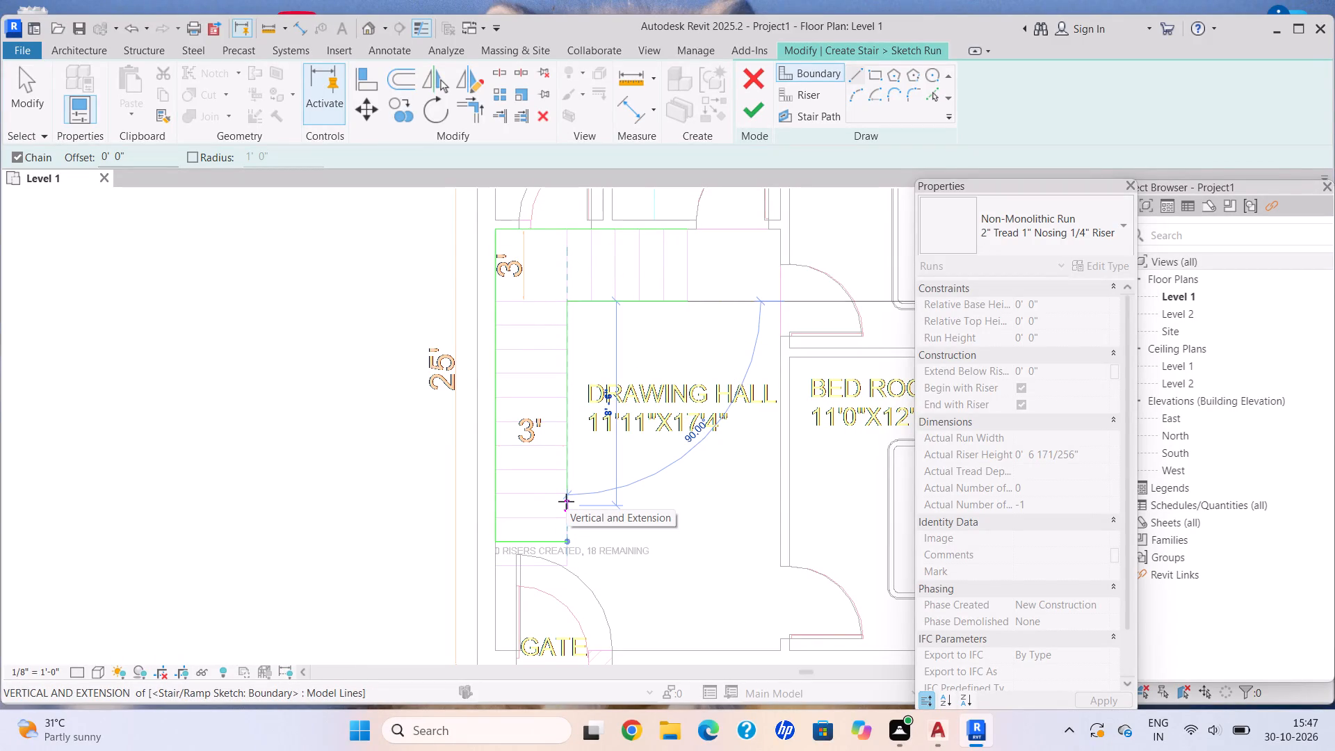
key("Escape")
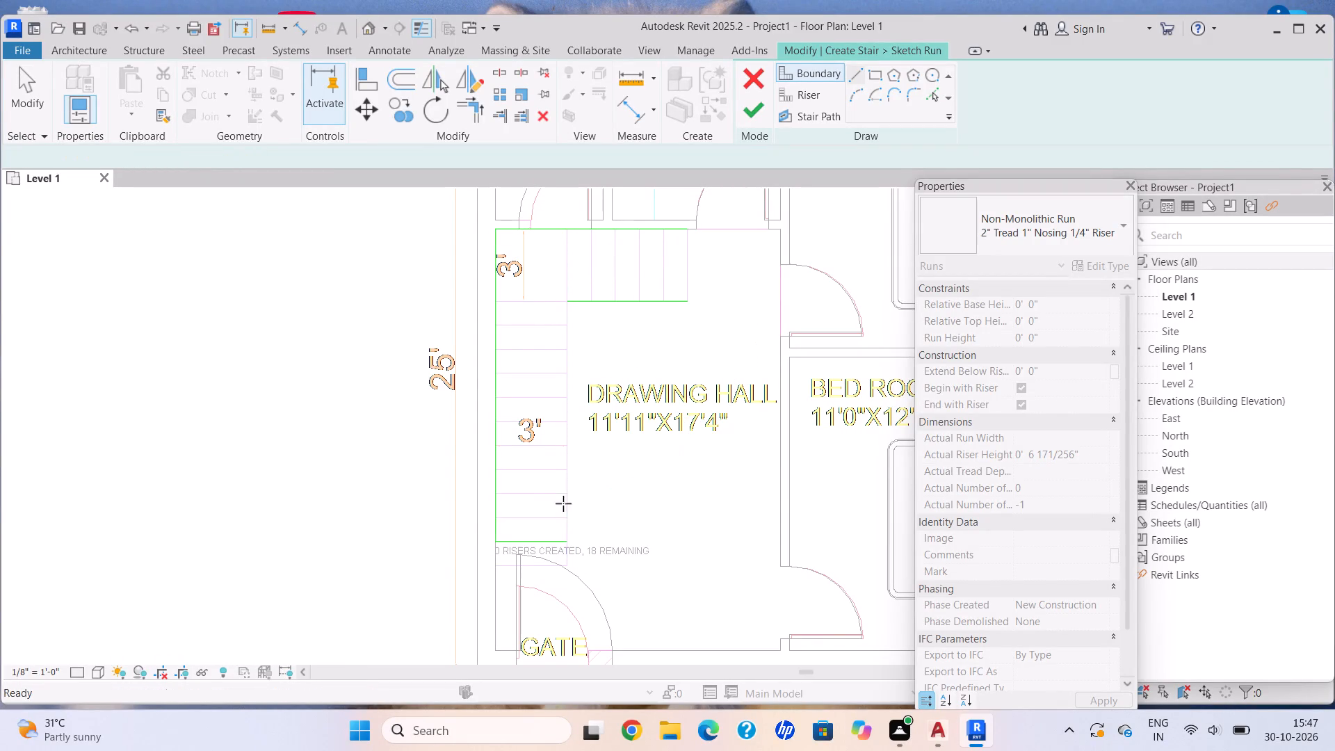
key("Escape")
key("Escape")
Delete the boundary line across the end of the flight near the gate.
left_click(535, 542)
key("BackSpace")
key("Delete")
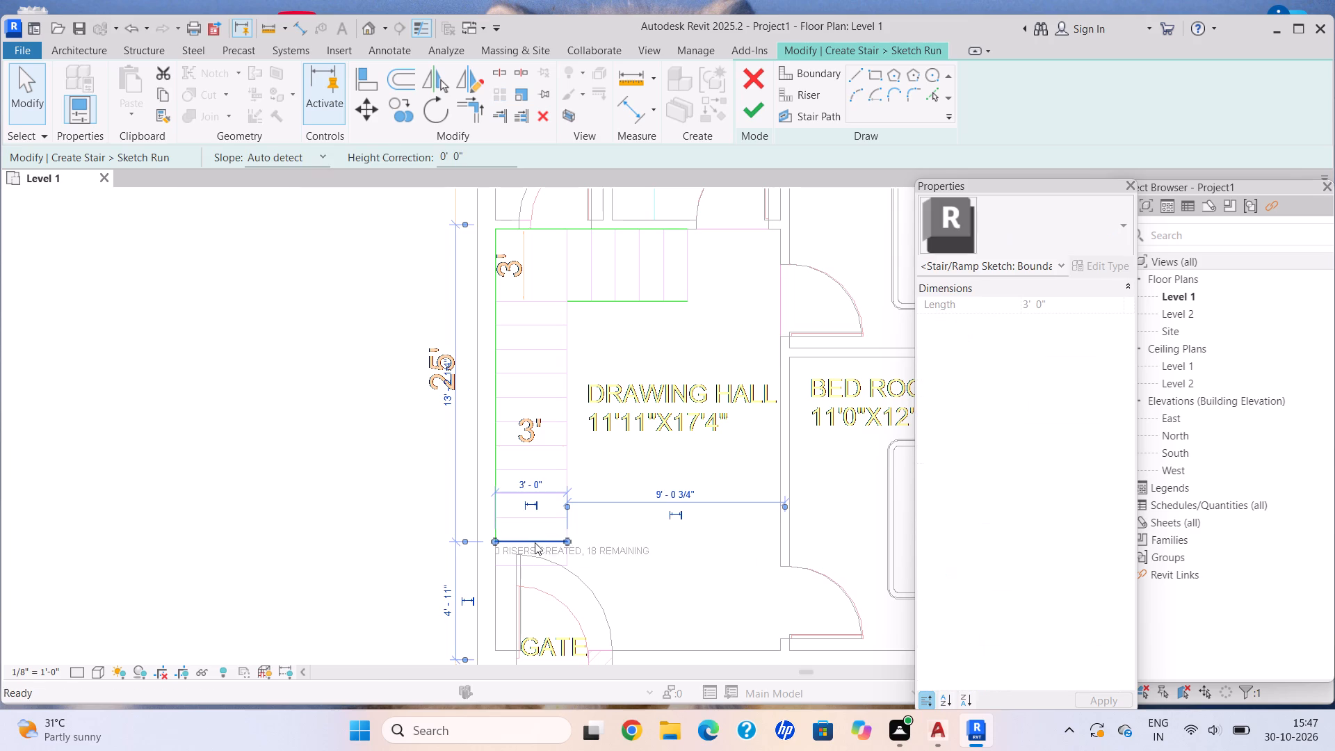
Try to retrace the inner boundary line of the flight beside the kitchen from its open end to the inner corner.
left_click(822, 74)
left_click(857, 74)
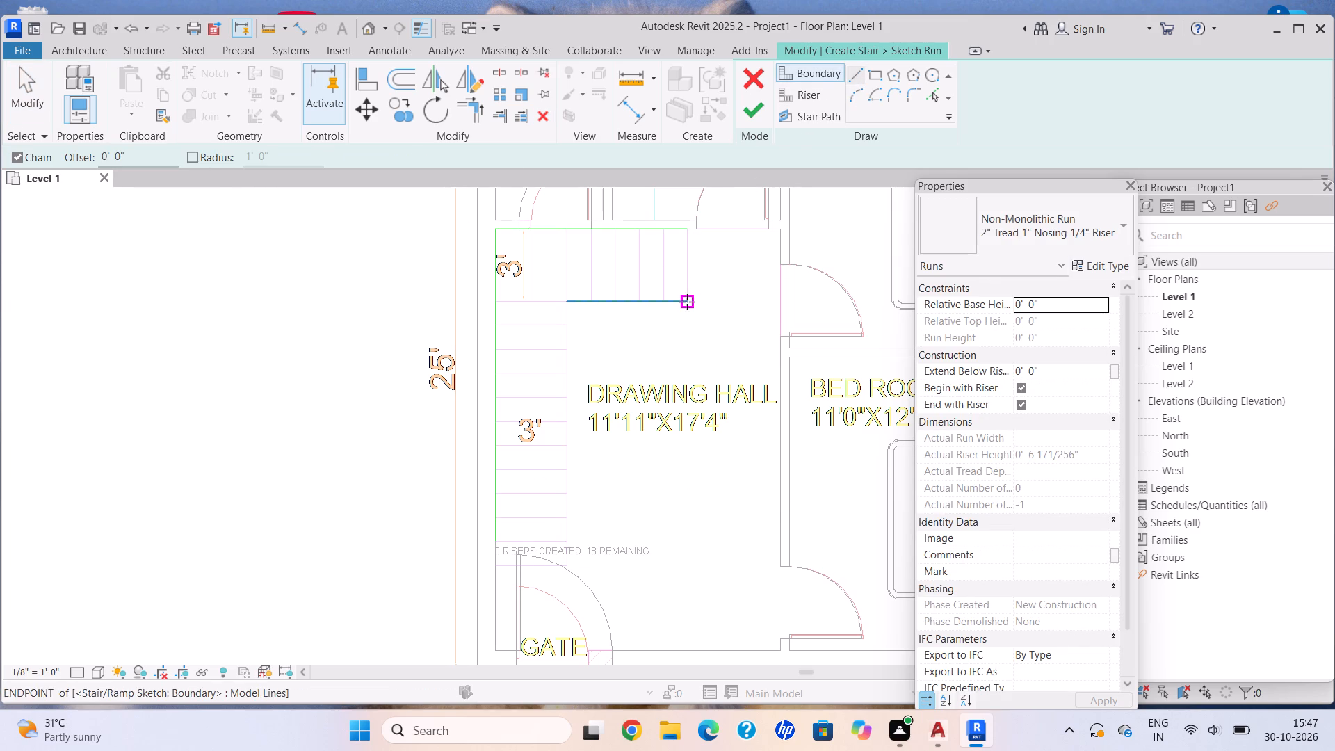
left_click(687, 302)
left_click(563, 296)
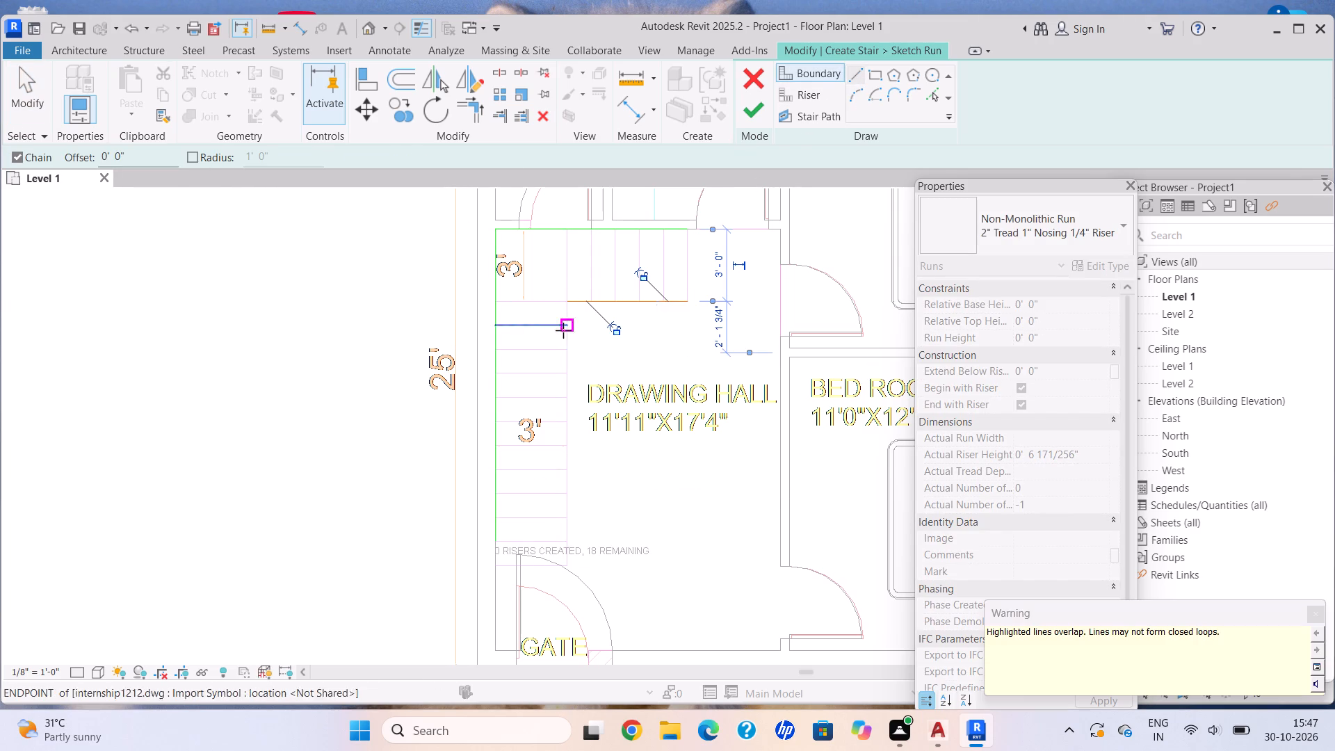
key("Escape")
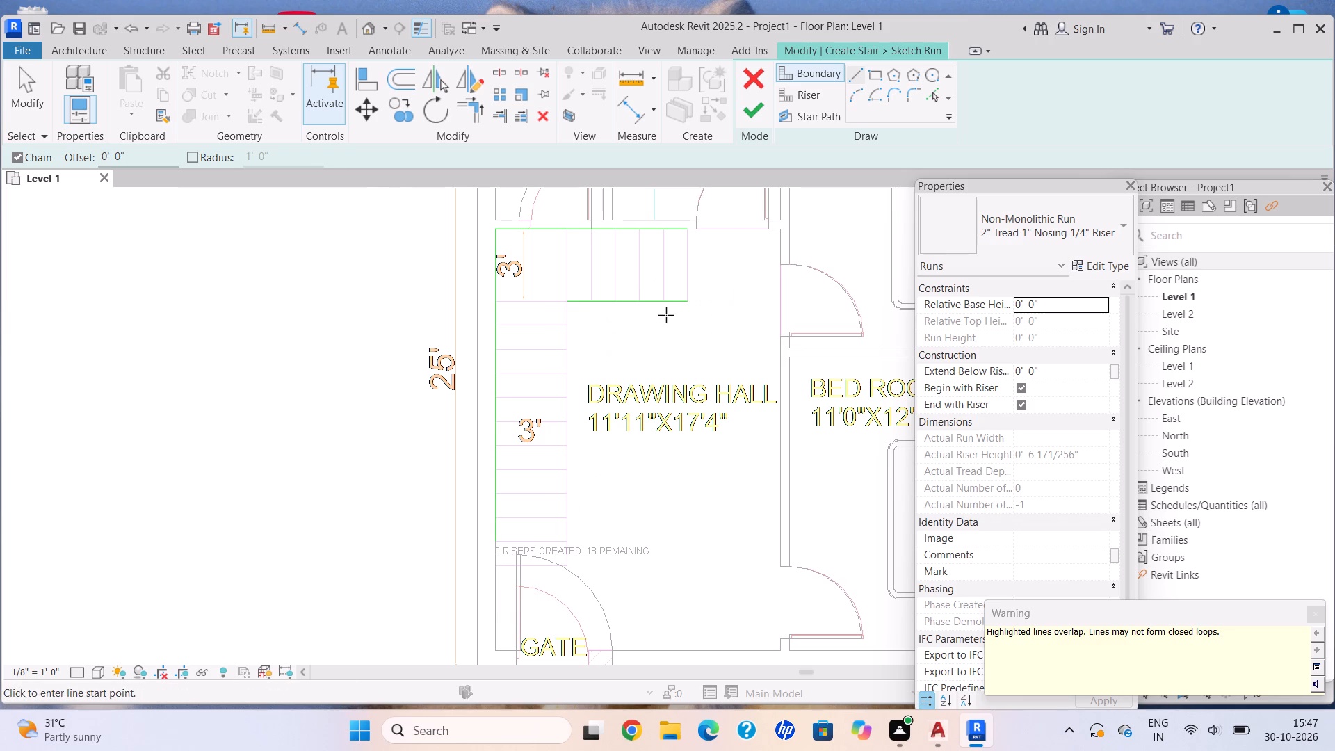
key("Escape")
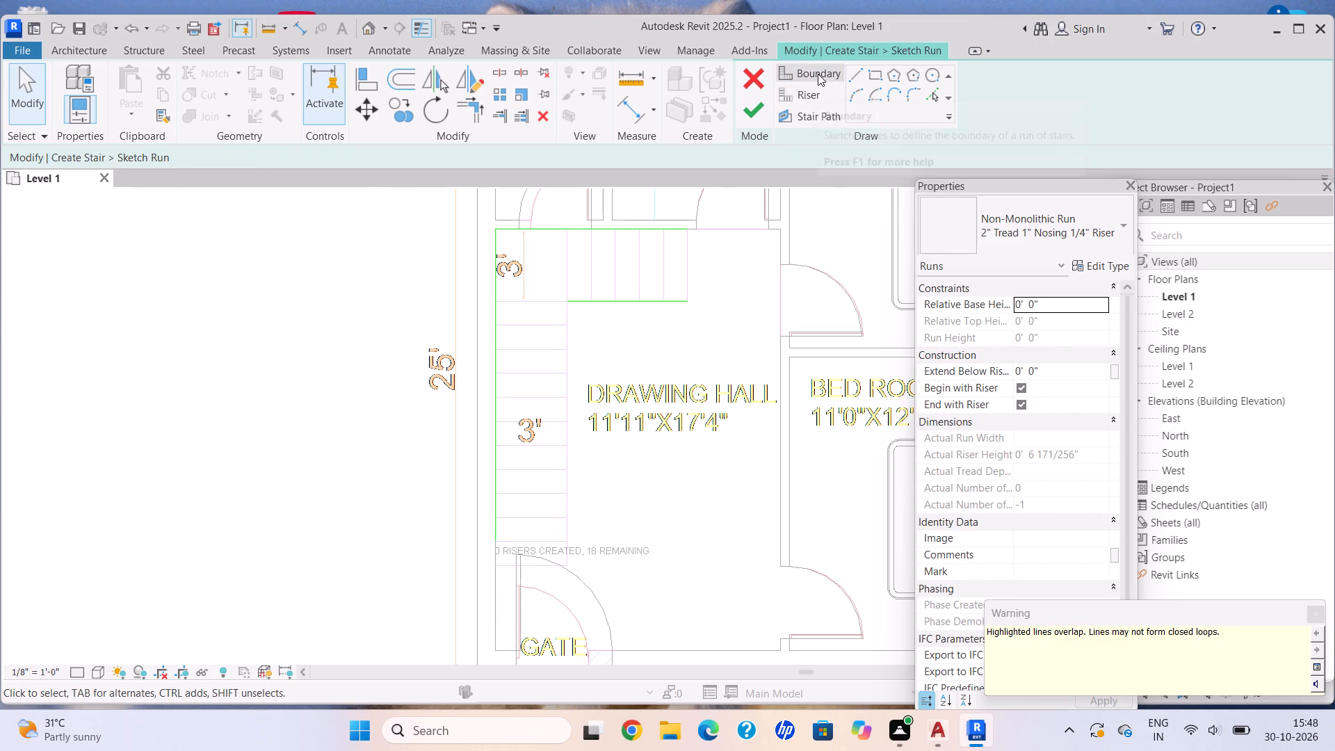
Draw the long flight's inner boundary line 10'-0" from the stair's inner corner down to its end near the gate.
left_click(818, 74)
left_click(852, 72)
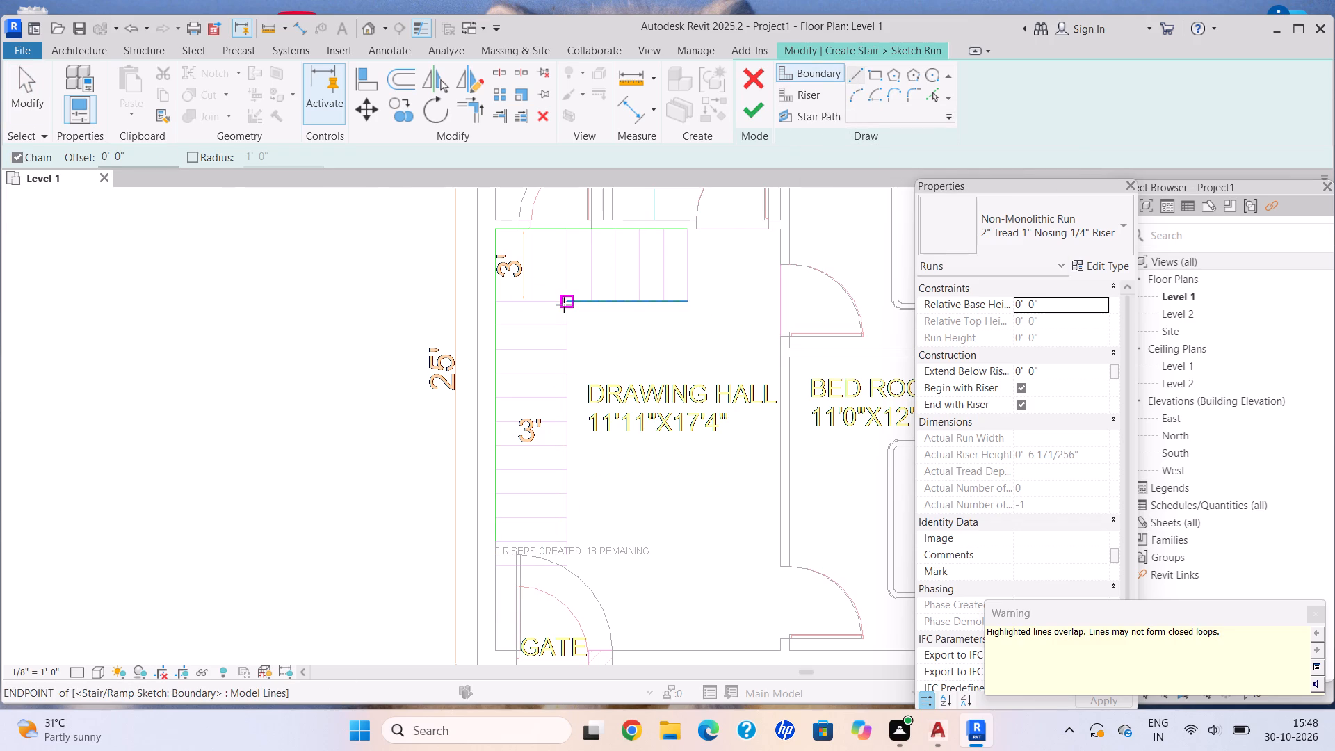
left_click(564, 305)
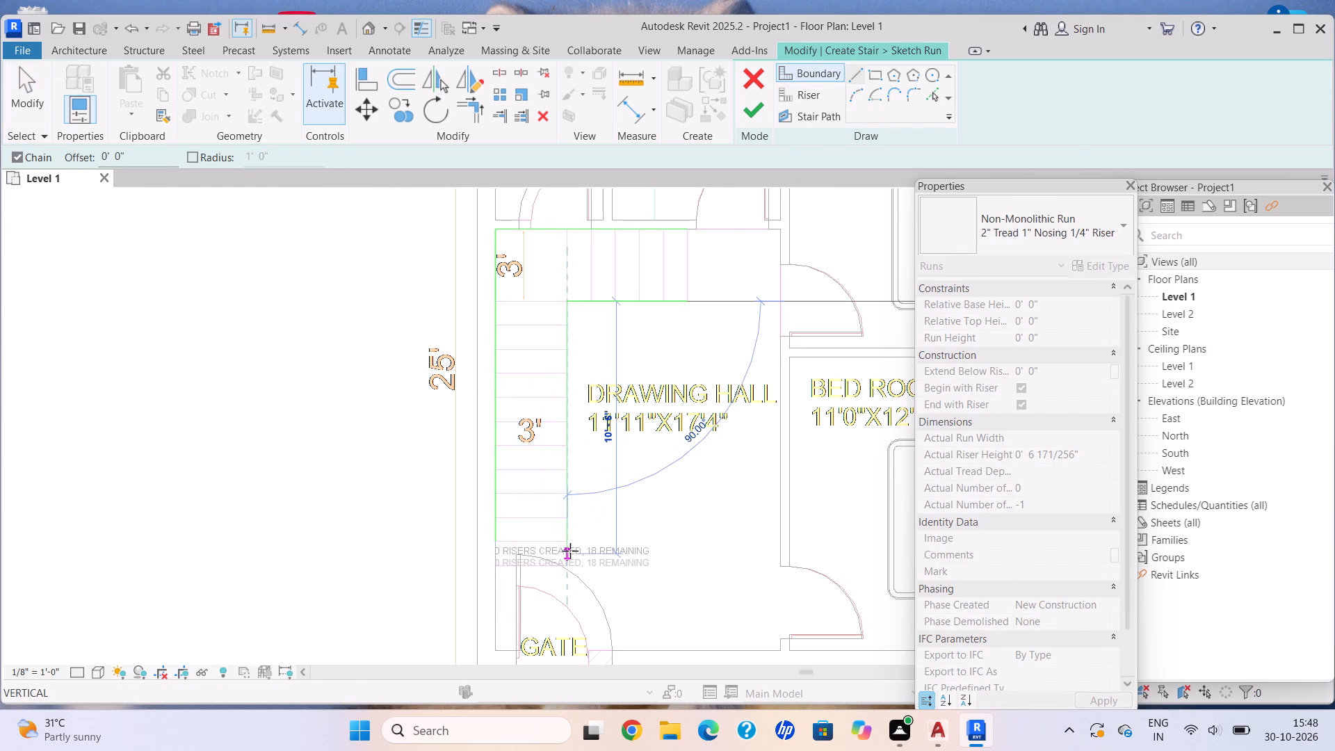
middle_click(570, 551)
middle_click_drag(578, 522, 580, 488)
scroll(543, 521, "up", 4)
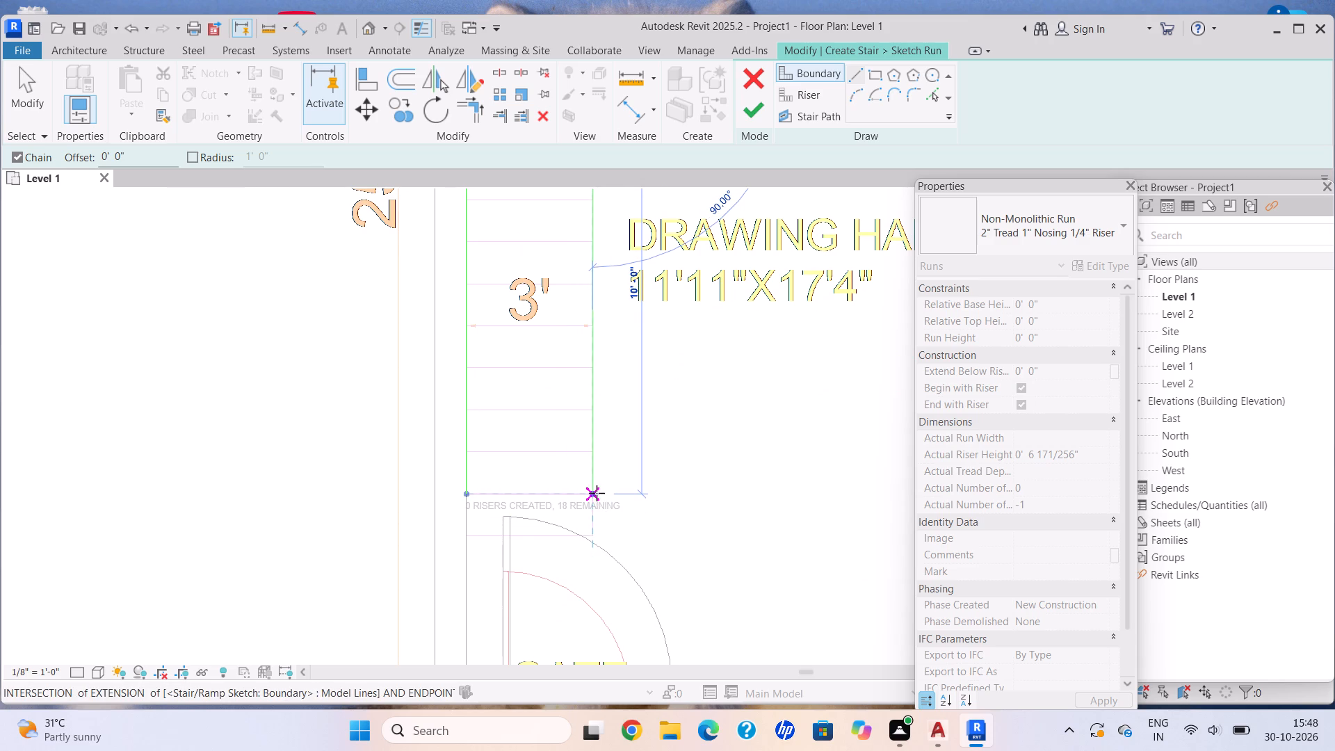
left_click(593, 493)
key("Escape")
scroll(697, 387, "down", 5)
middle_click_drag(697, 386, 696, 472)
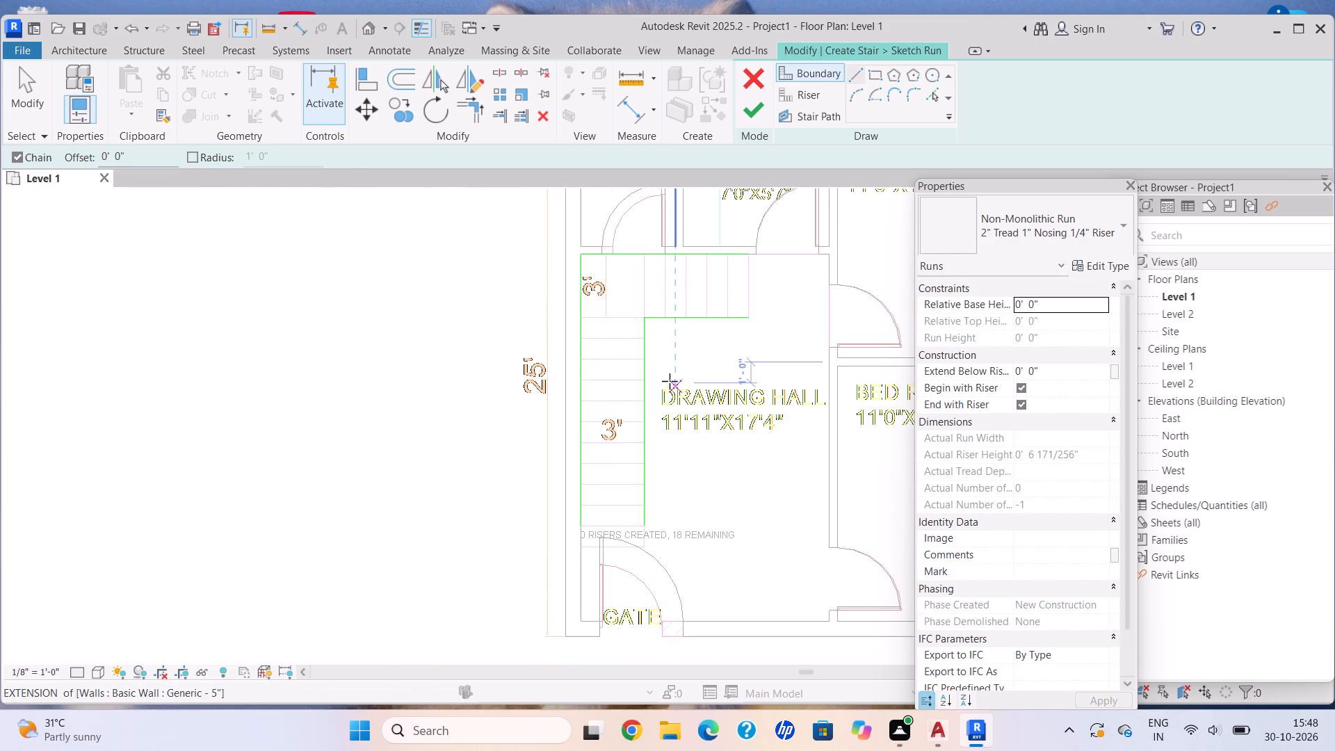
Draw a second inner boundary inside the stair's existing one, about 7" in from the short flight's edge, turning down to the end near the gate.
left_click(817, 79)
scroll(726, 348, "up", 2)
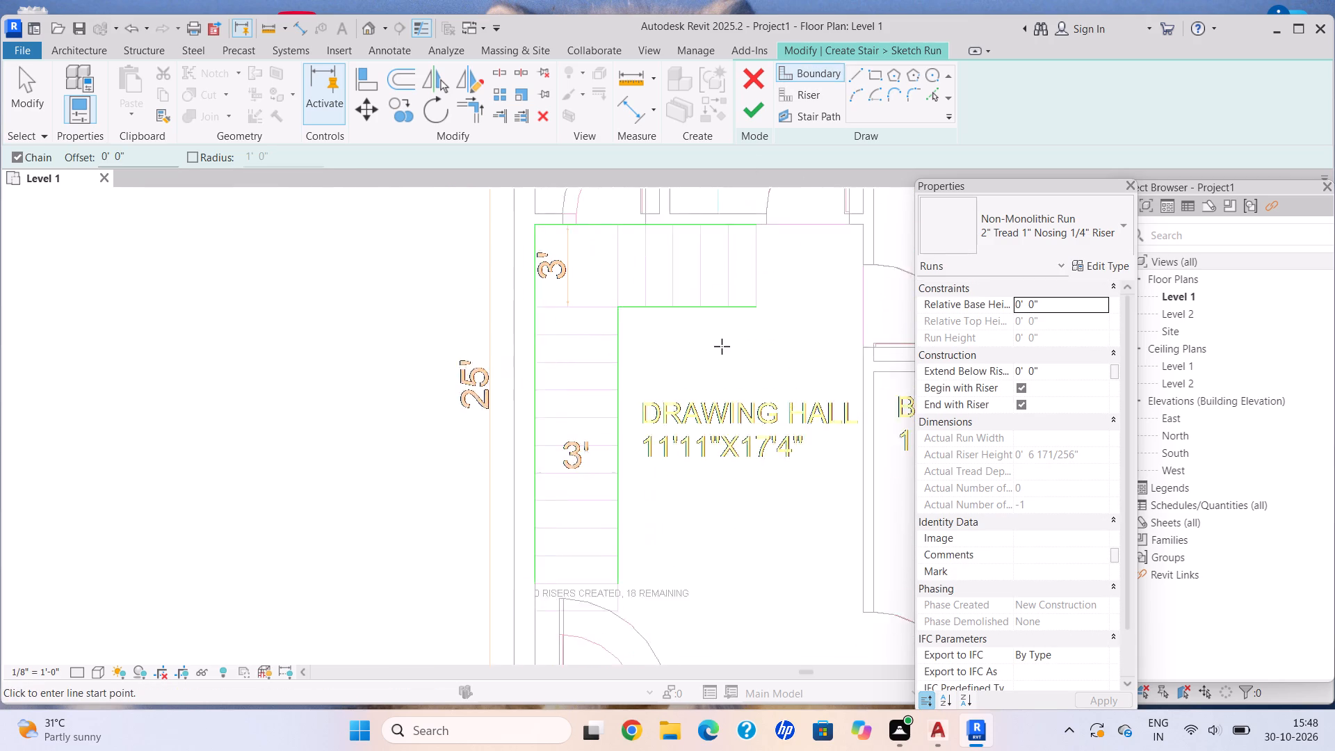
scroll(722, 346, "up", 1)
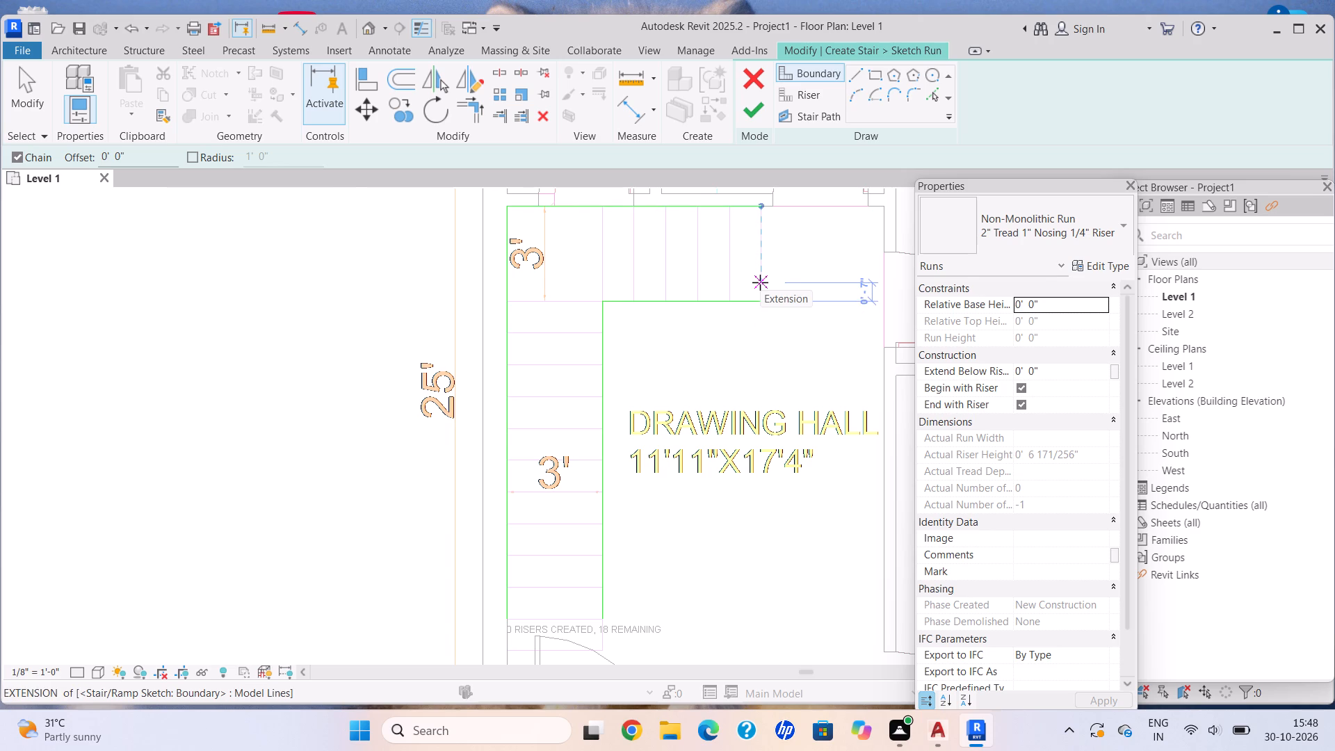
left_click(760, 282)
left_click(600, 278)
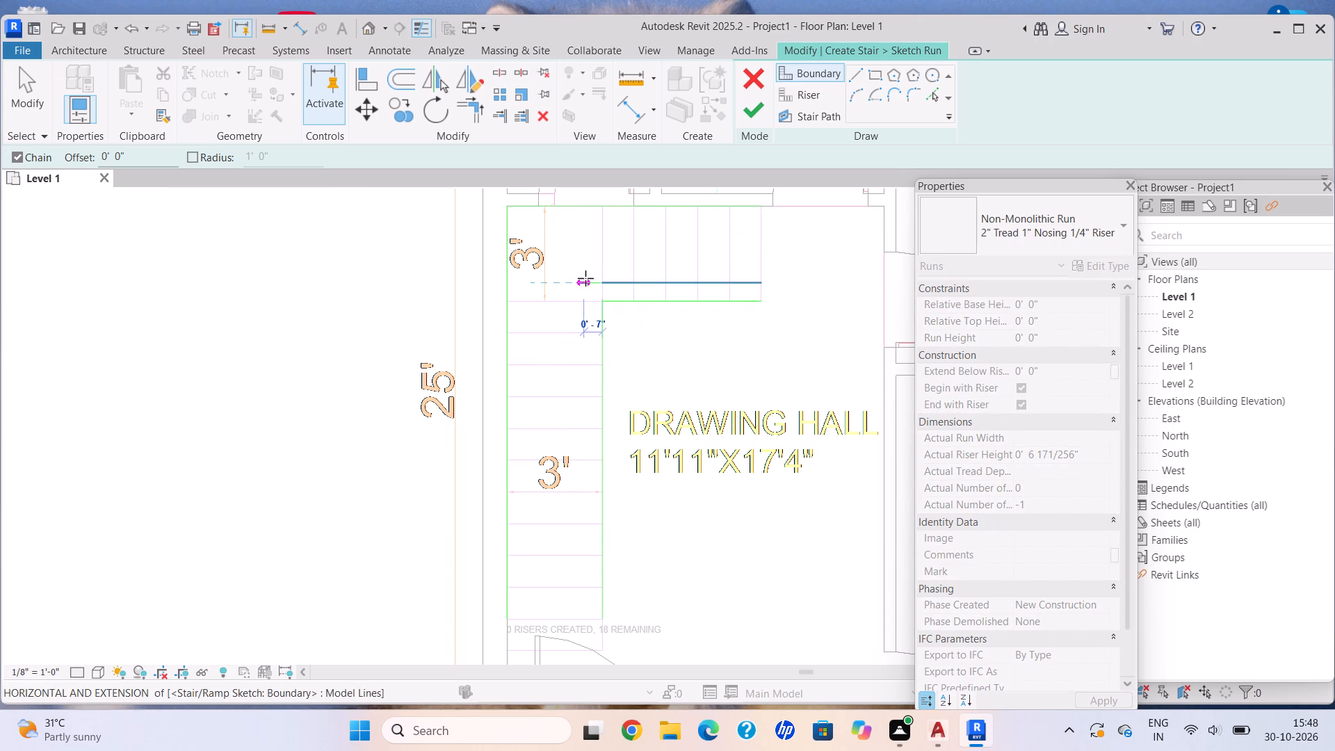
left_click(588, 278)
middle_click_drag(589, 397, 586, 284)
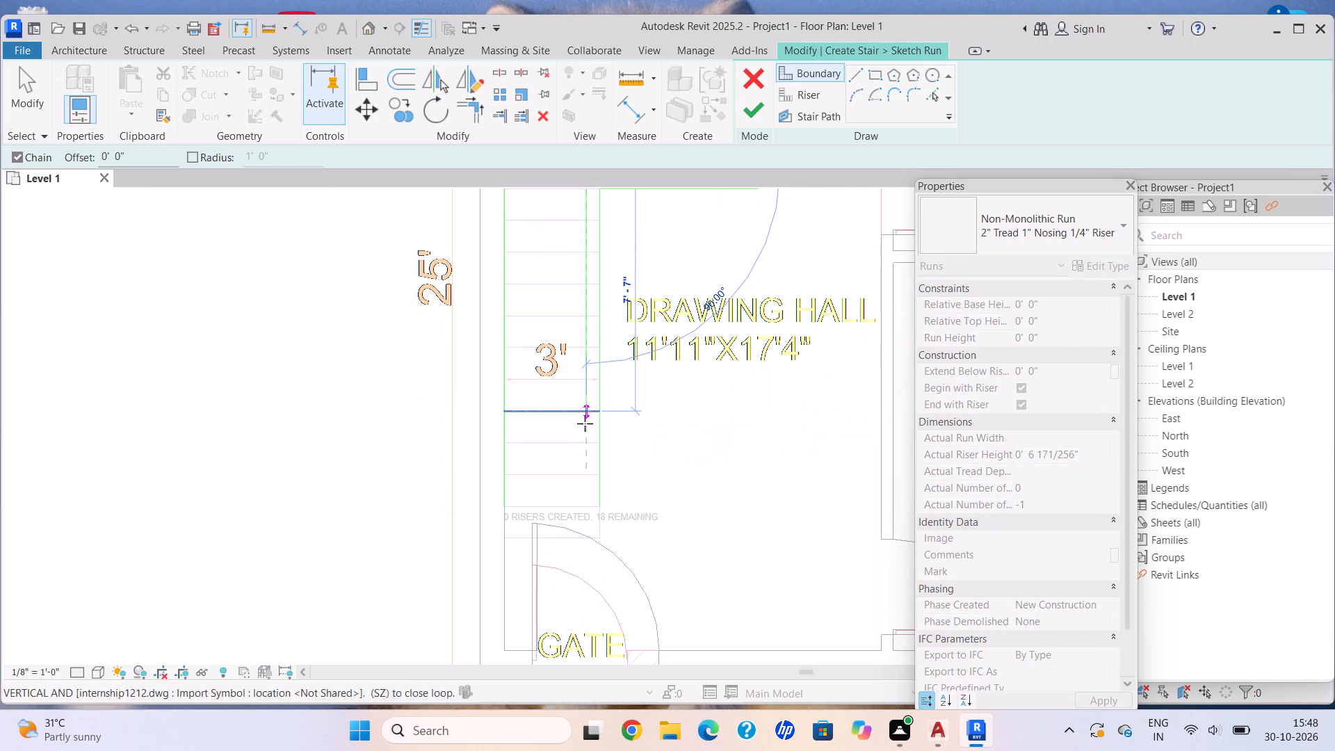
left_click(590, 506)
key("Escape")
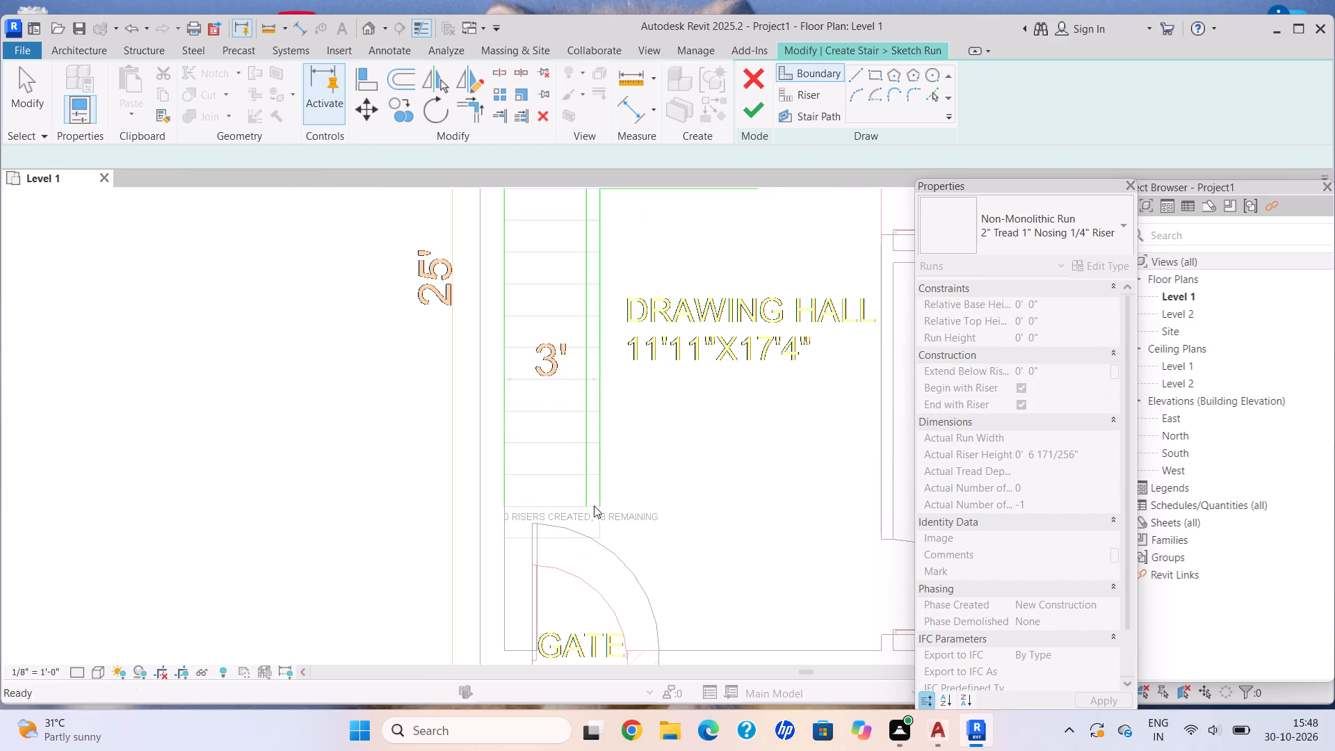
Draw the first two riser lines across the long flight near the gate, 1'-0" apart, ending at the new inner boundary.
left_click(795, 92)
left_click(850, 73)
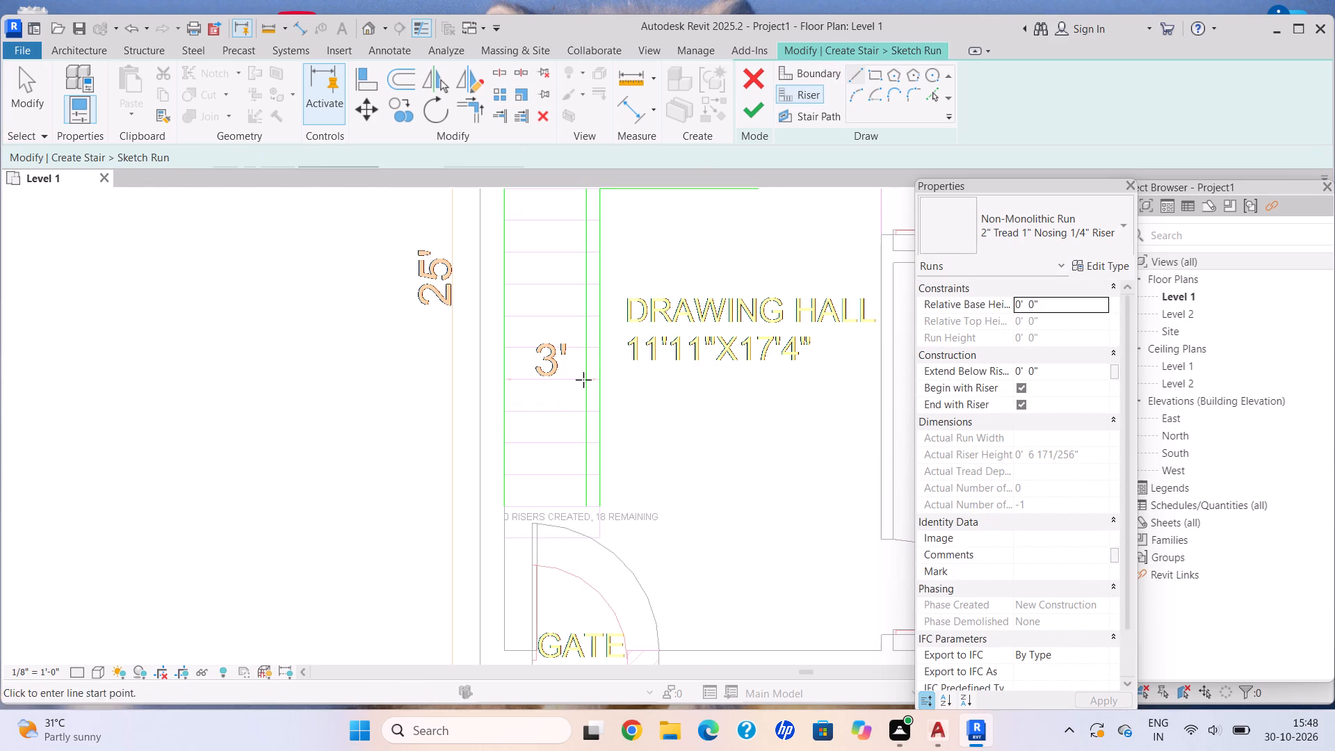
scroll(504, 520, "up", 5)
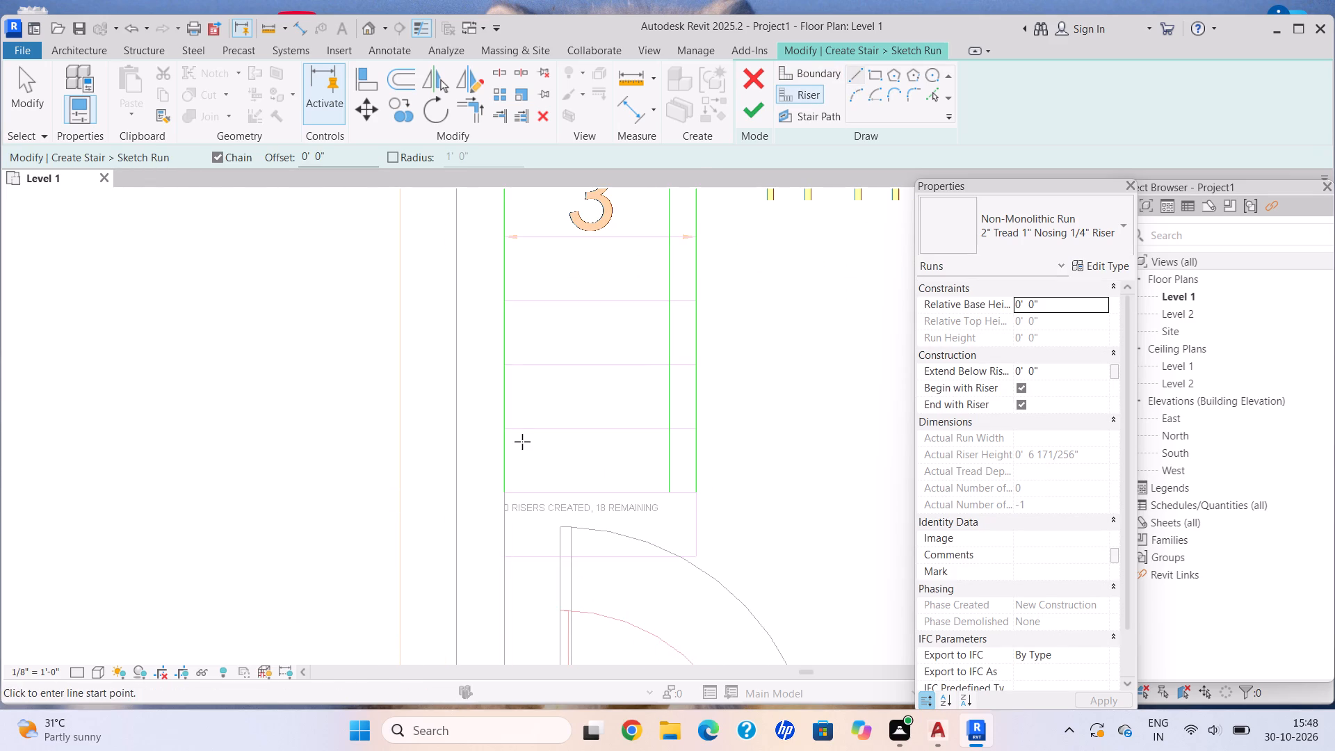
left_click(504, 431)
left_click(663, 427)
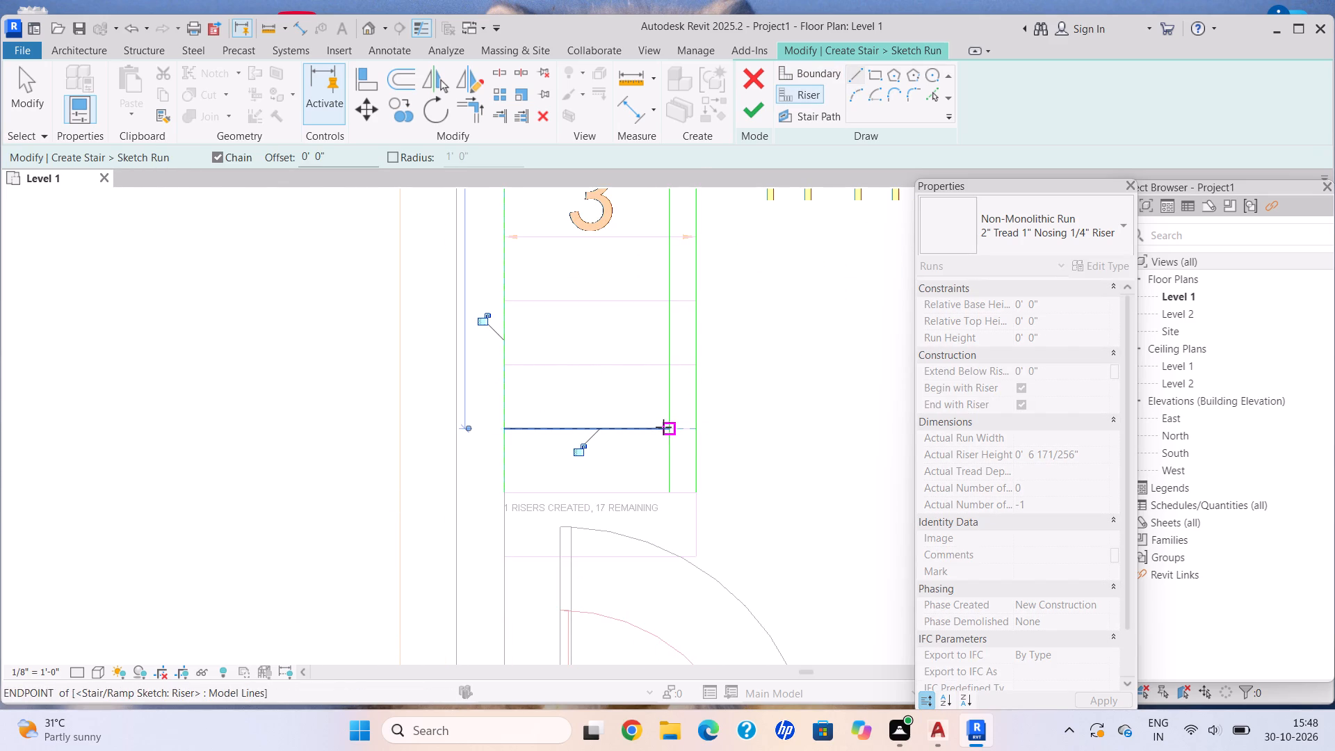
left_click(505, 494)
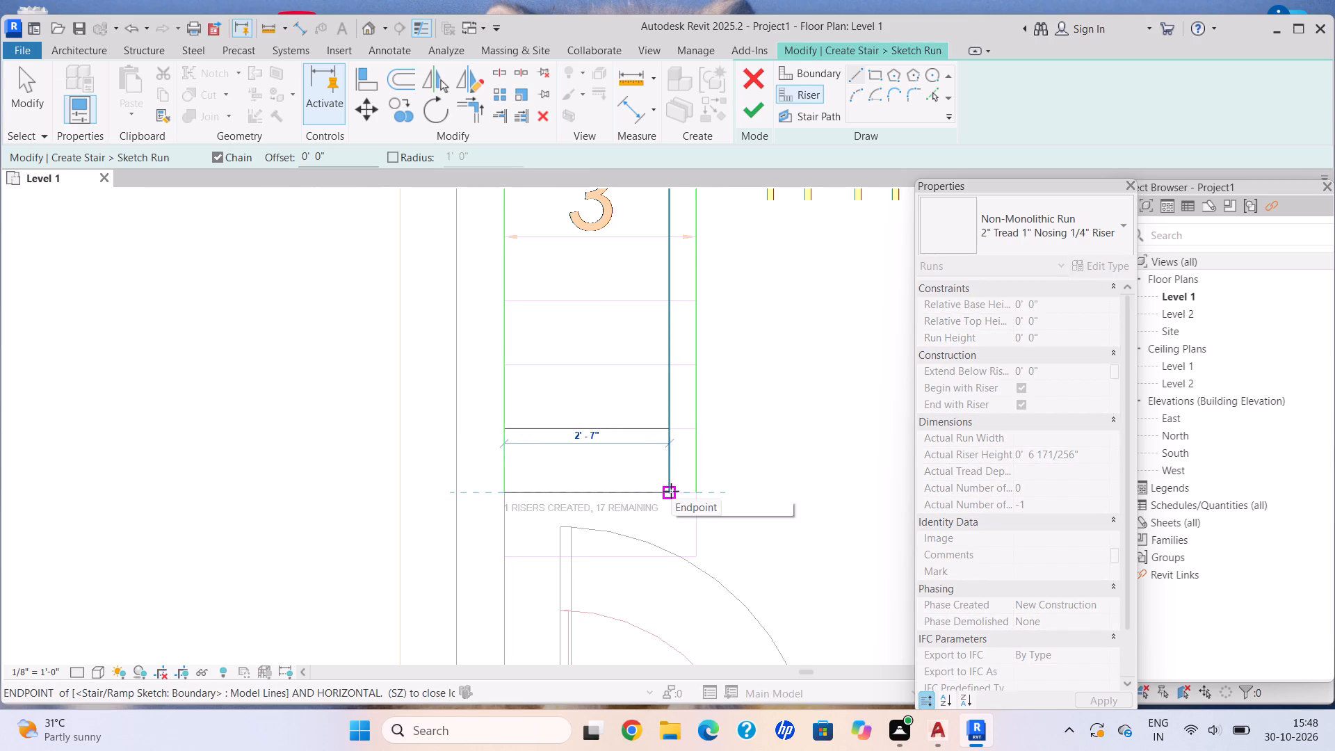
key("Escape")
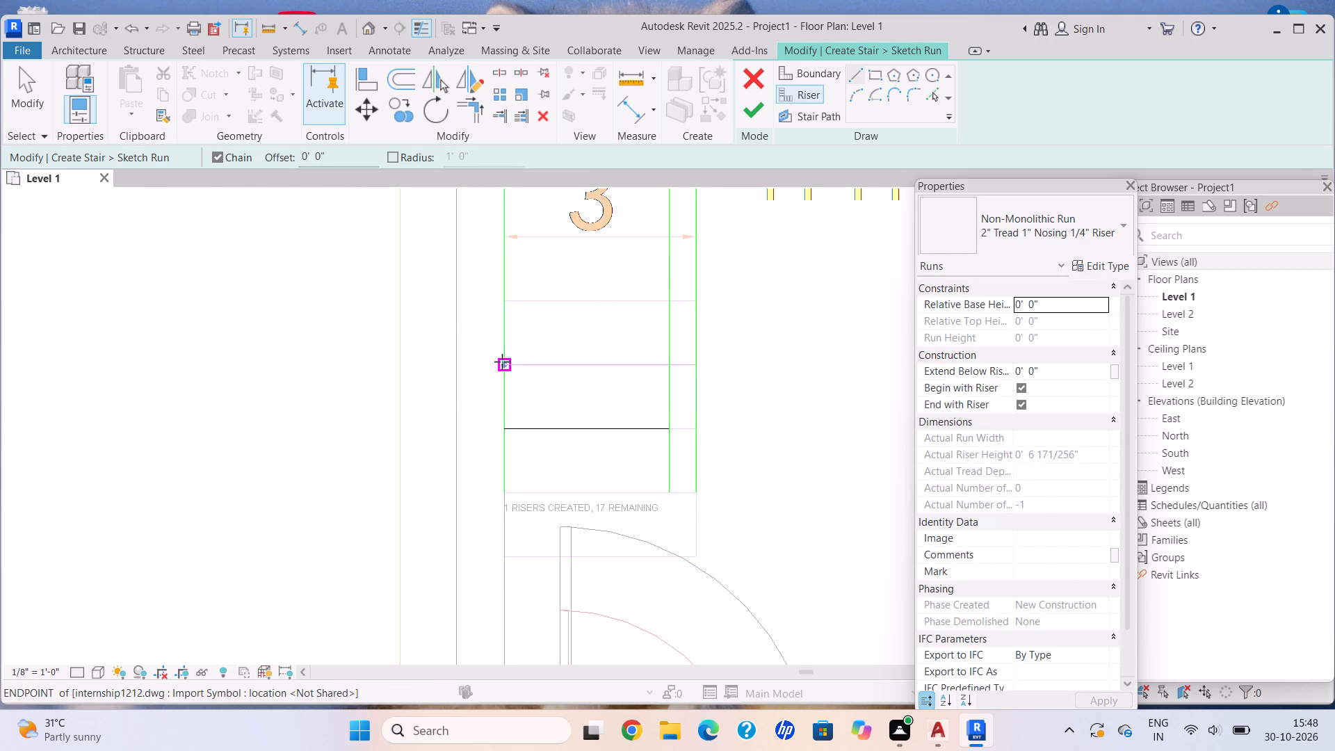
left_click(502, 362)
left_click(670, 366)
Draw four more riser lines at 1'-0" spacing up the middle of the long flight, following the CAD tread lines.
scroll(622, 304, "up", 1)
middle_click_drag(623, 305, 601, 455)
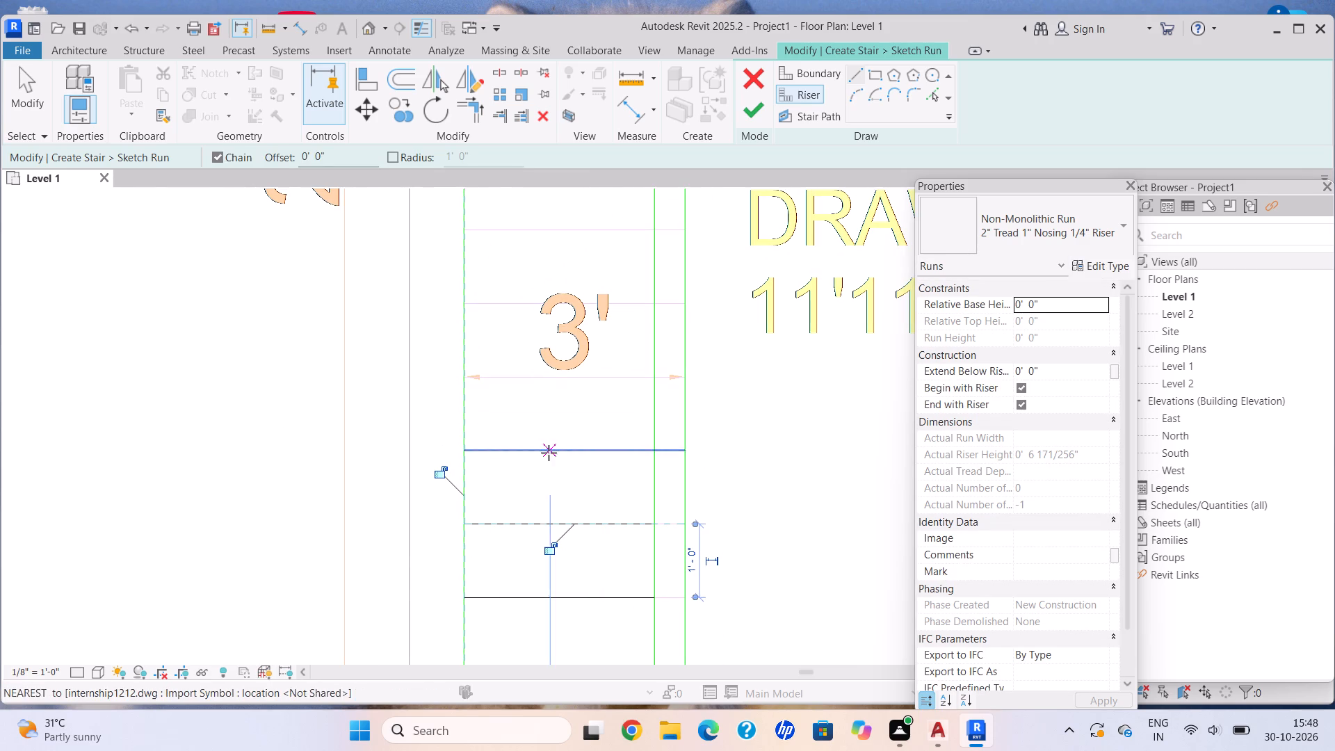
left_click(464, 450)
left_click(653, 449)
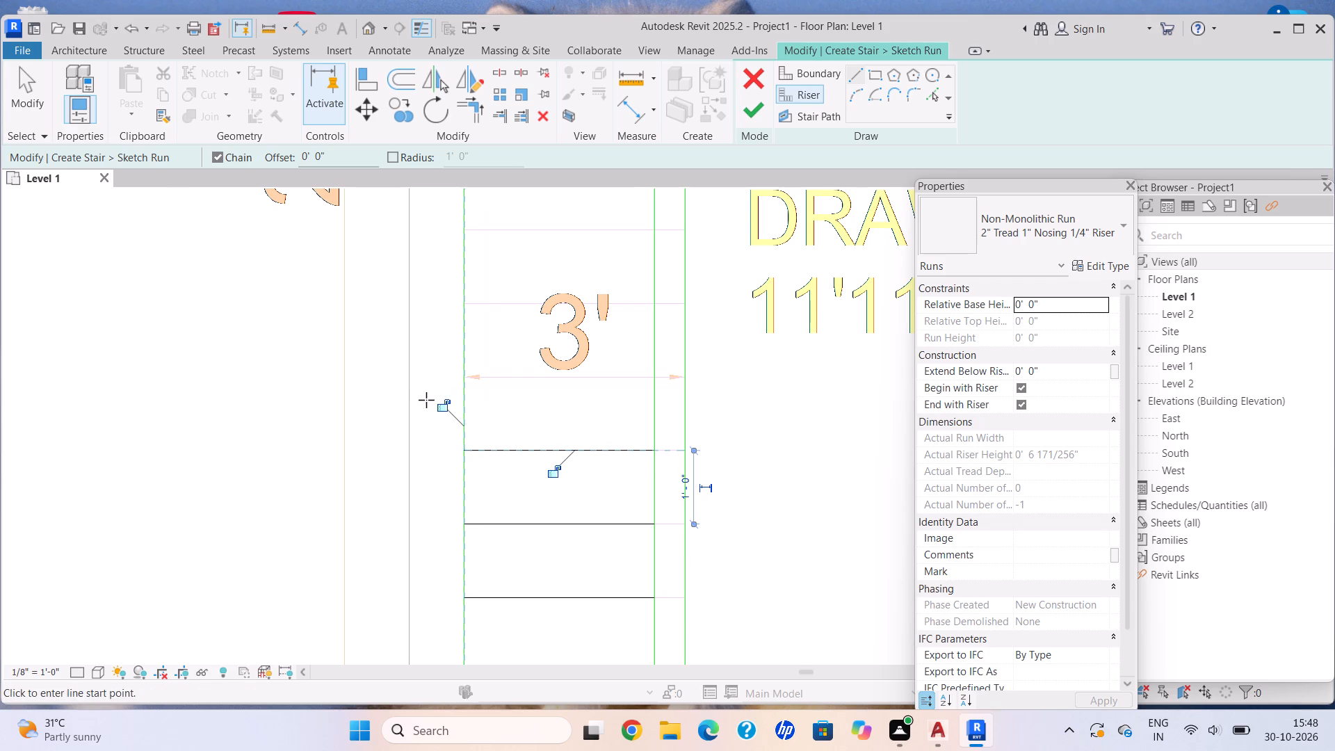
left_click(458, 378)
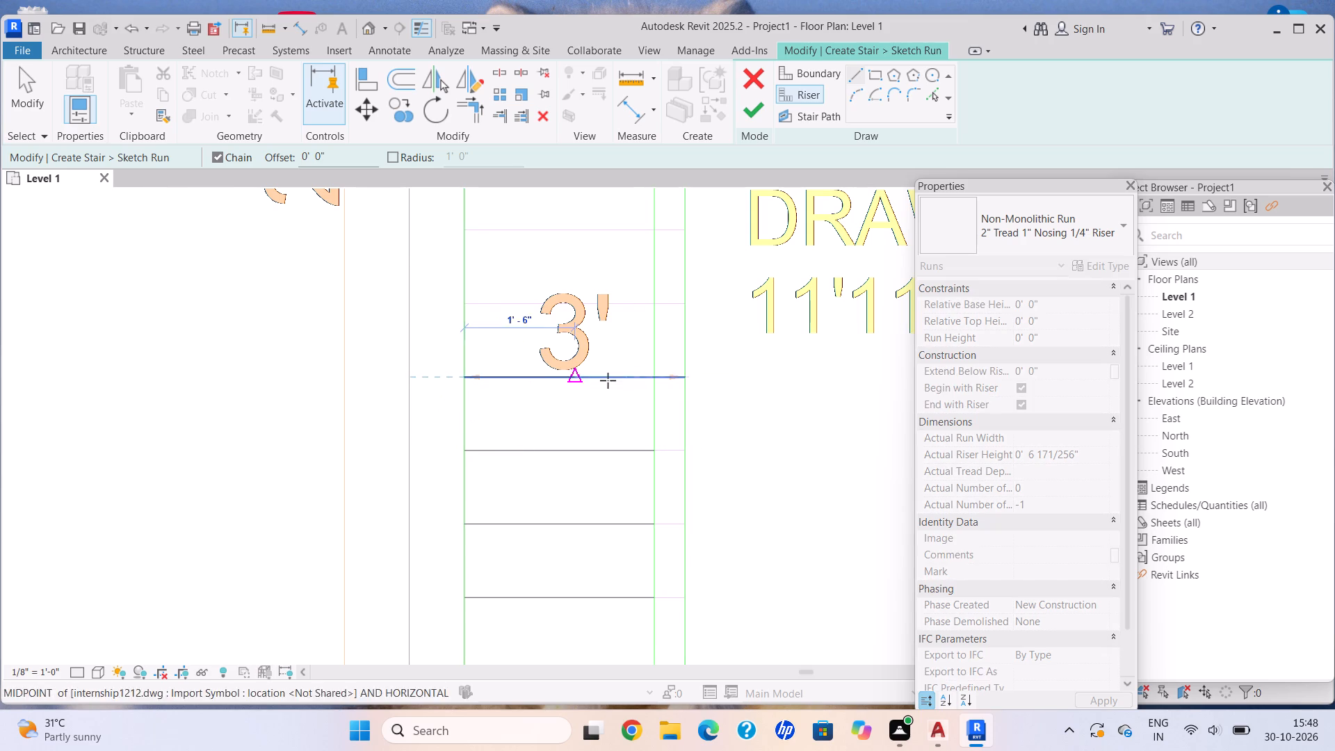
left_click(654, 377)
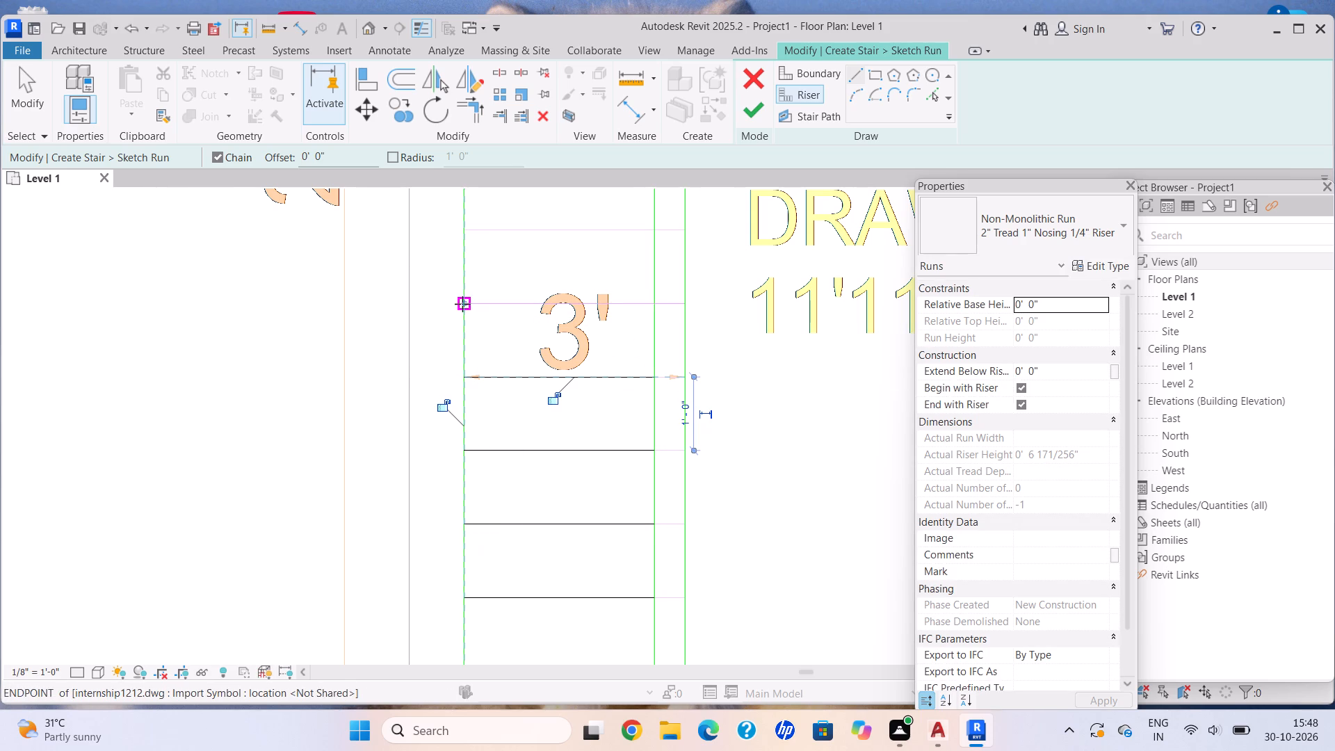
left_click(462, 304)
left_click(654, 303)
middle_click_drag(620, 284, 588, 467)
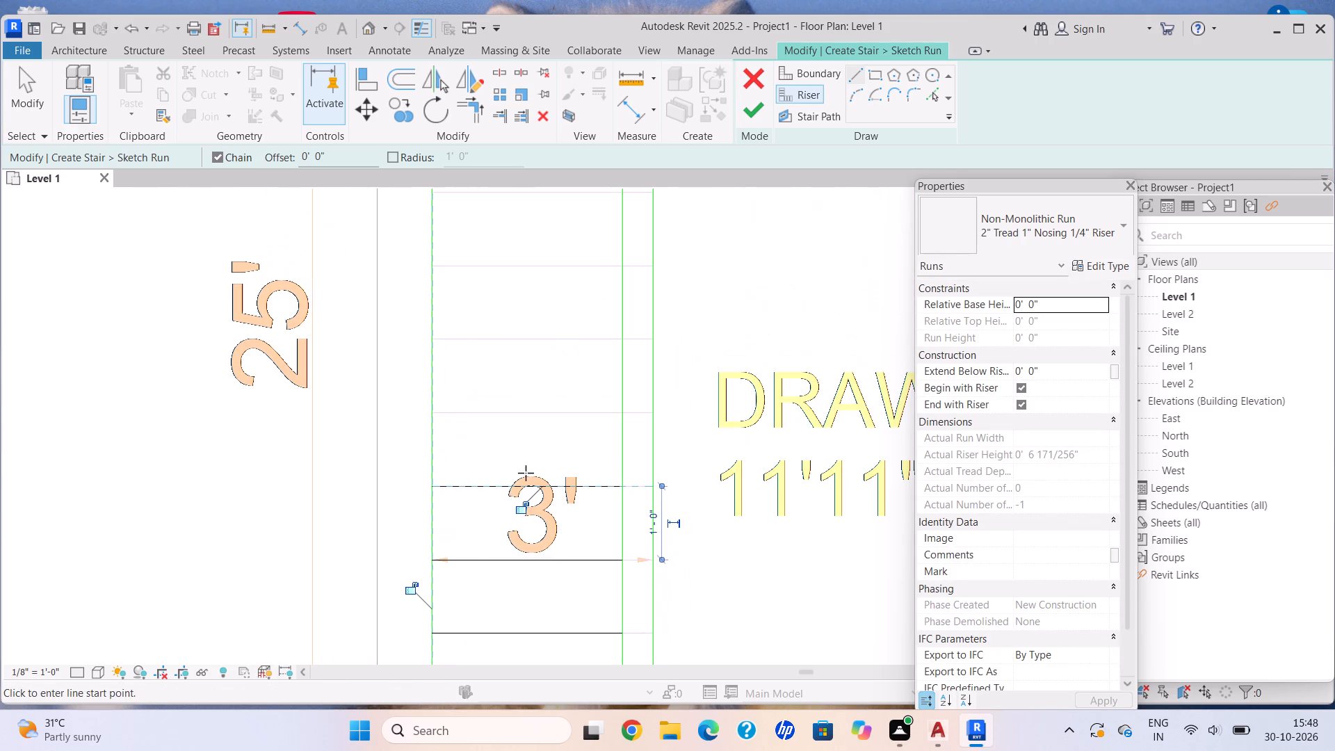
left_click(433, 412)
left_click(622, 414)
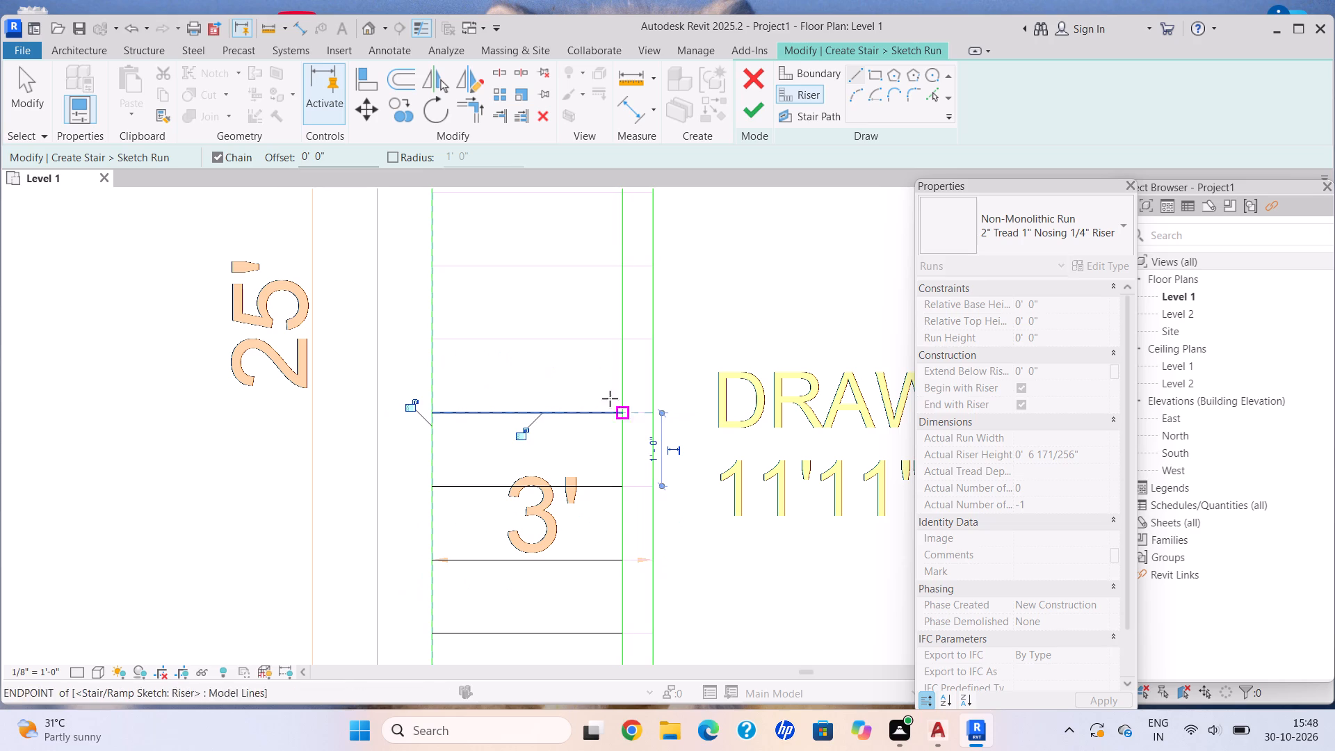
Draw four more riser lines about 1'-0" apart on the long flight, up to the line at the stair's corner.
middle_click_drag(556, 324, 574, 361)
scroll(558, 326, "down", 1)
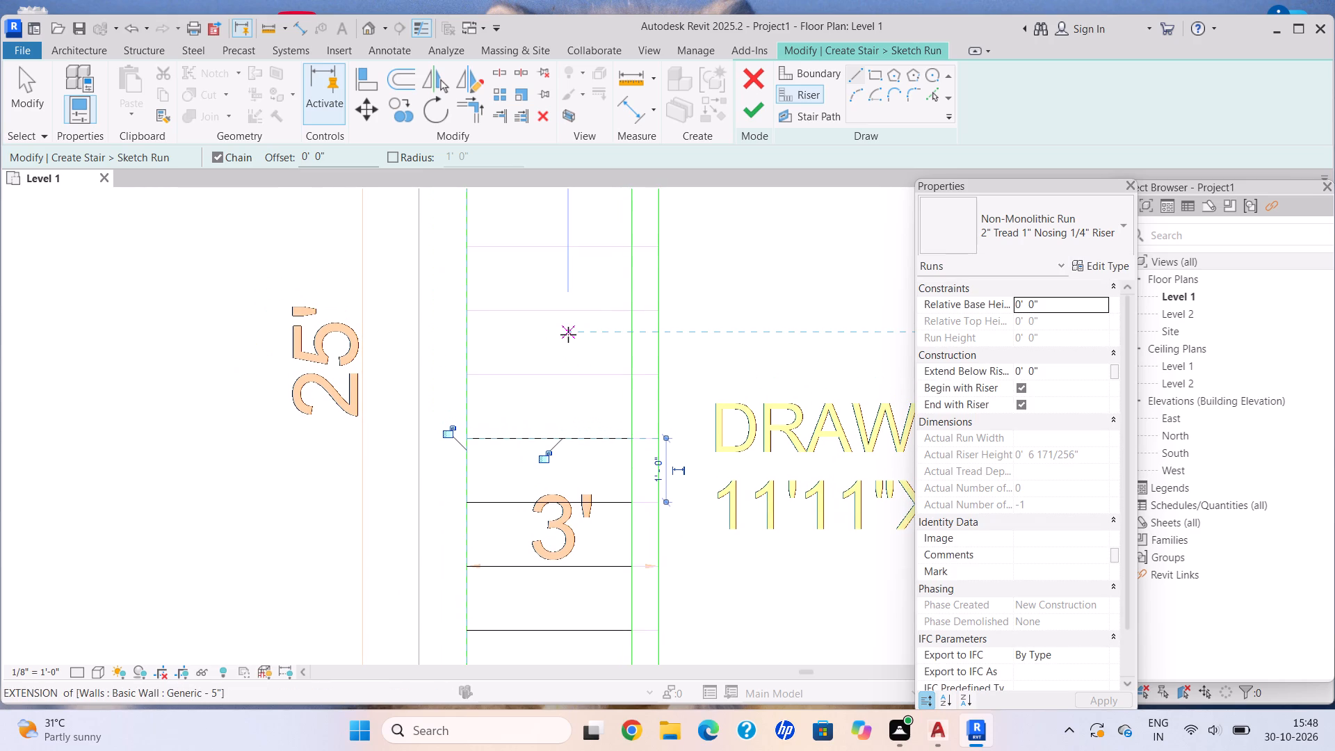
left_click(467, 373)
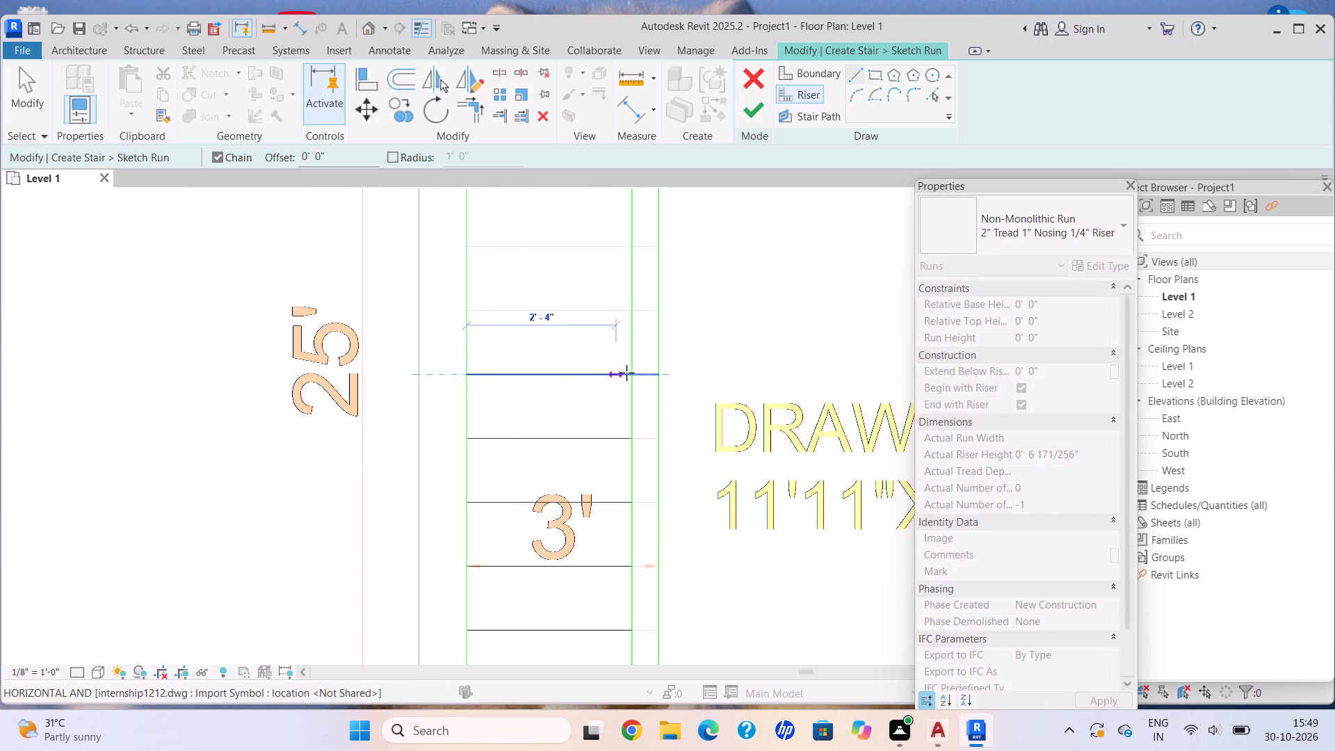
left_click(636, 372)
middle_click_drag(585, 348, 548, 469)
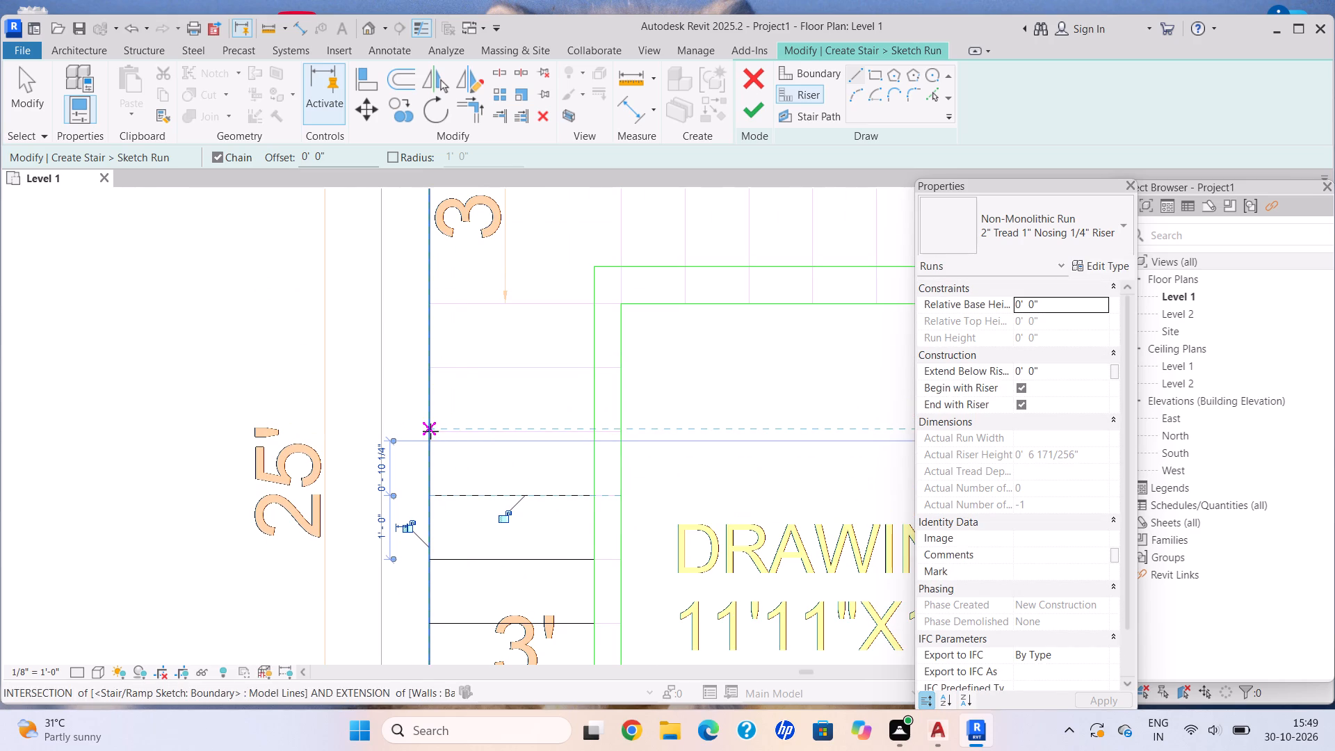
left_click(430, 431)
left_click(597, 428)
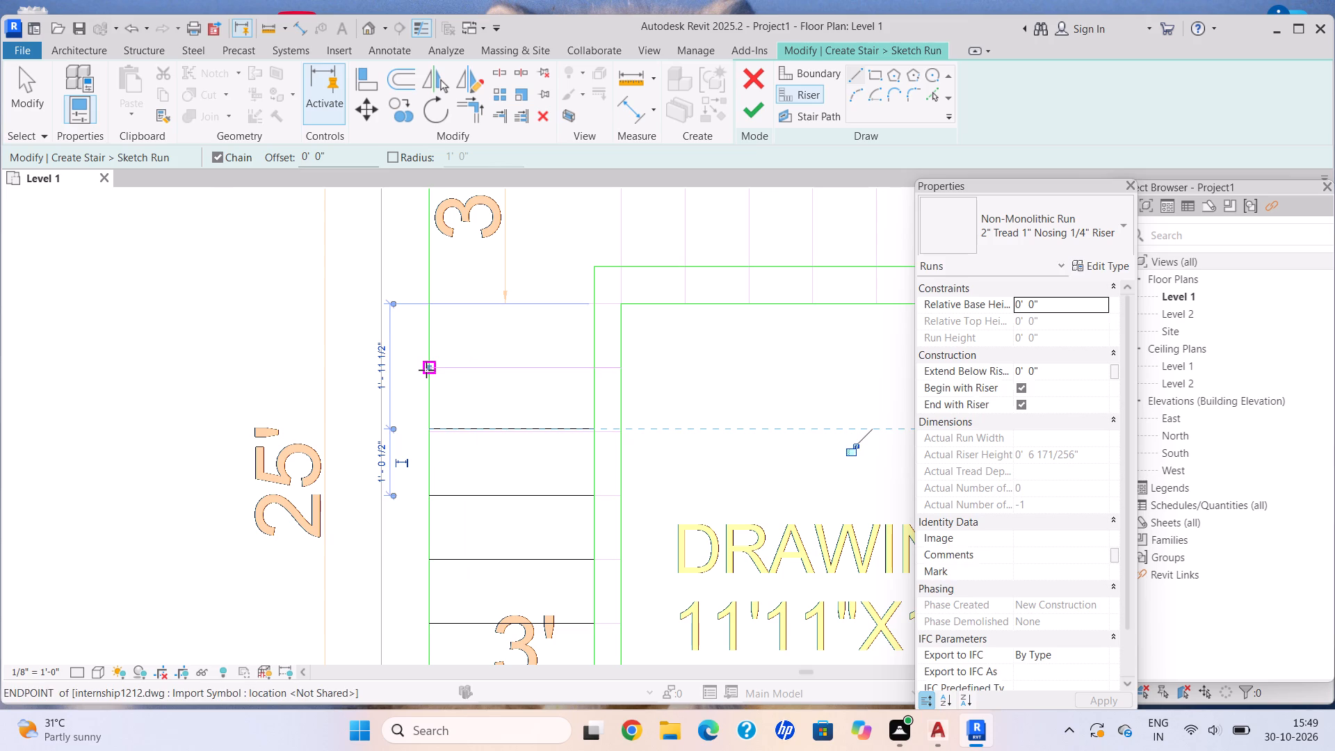
left_click(426, 370)
left_click(594, 365)
middle_click_drag(534, 339, 465, 493)
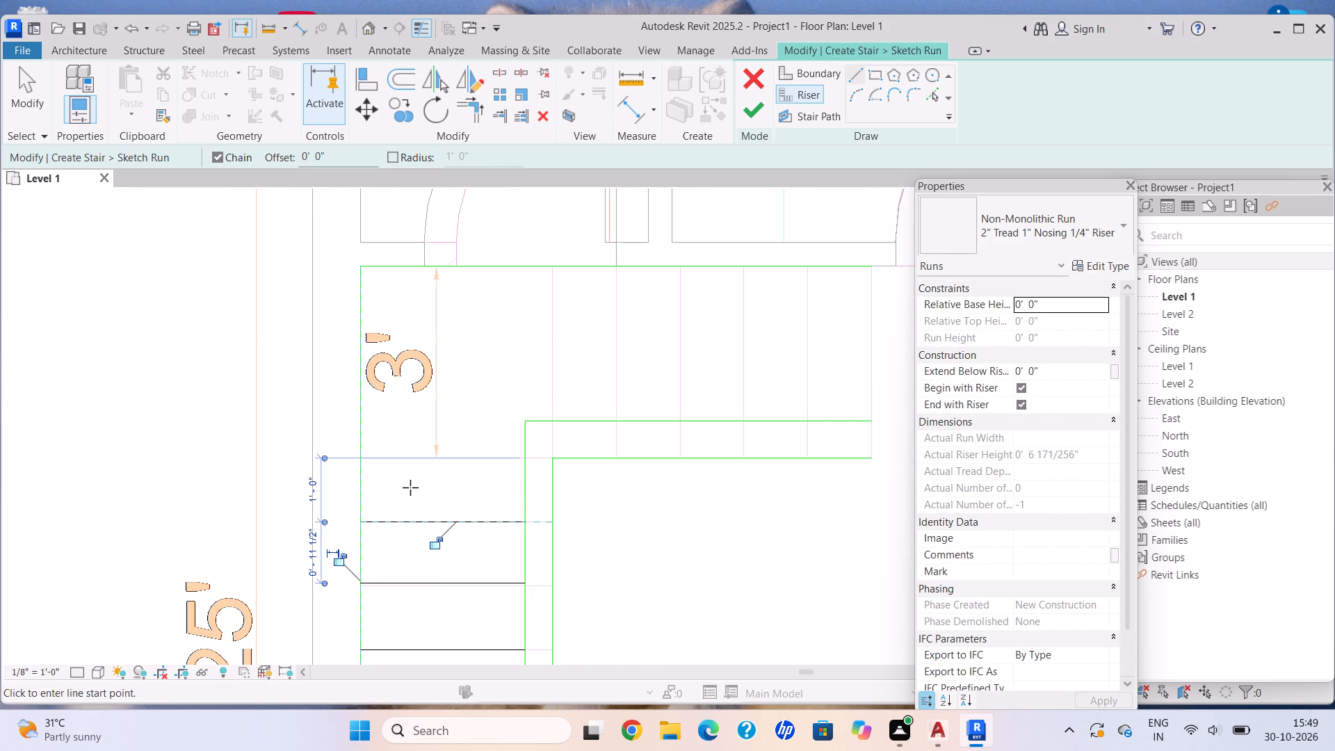
left_click(365, 456)
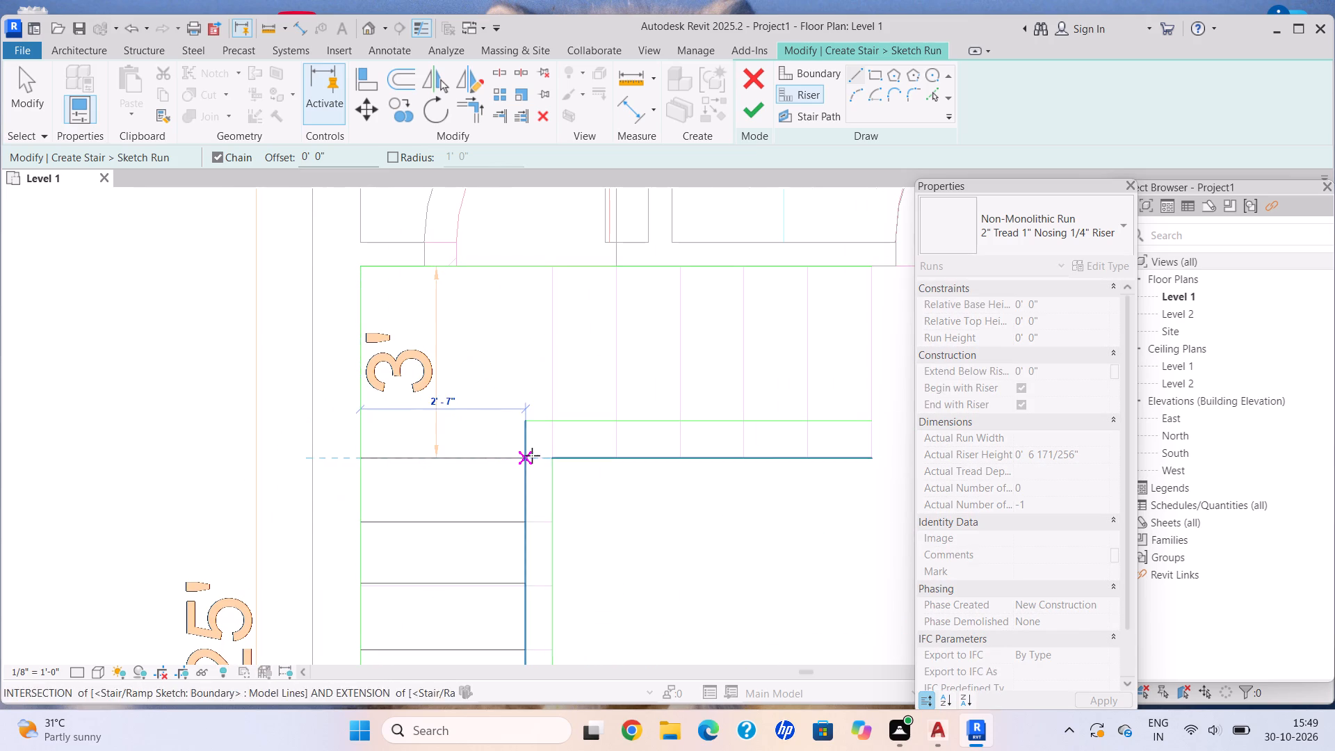
left_click(532, 455)
Draw six riser lines, 2'-5" long and 1'-0" apart, across the flight beside the kitchen from the corner to its open end.
left_click(551, 265)
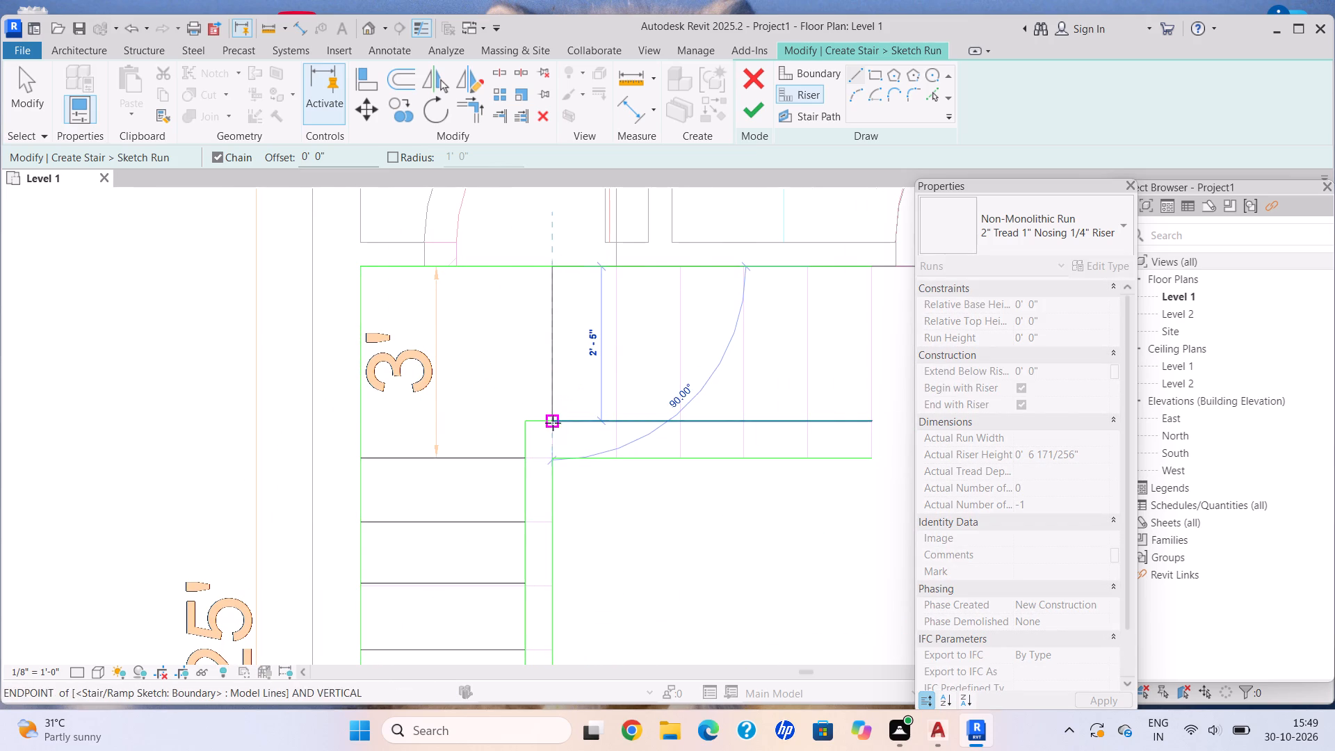
left_click(551, 426)
left_click(615, 274)
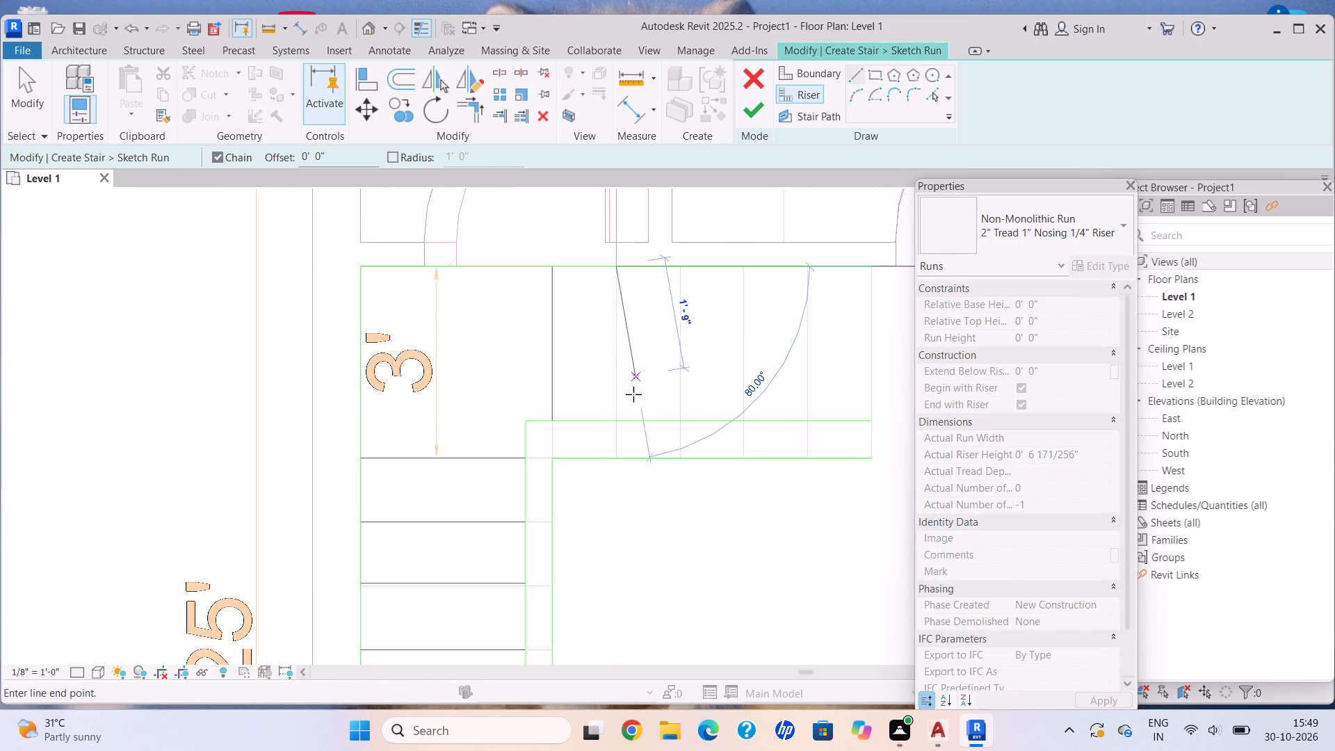
left_click(618, 415)
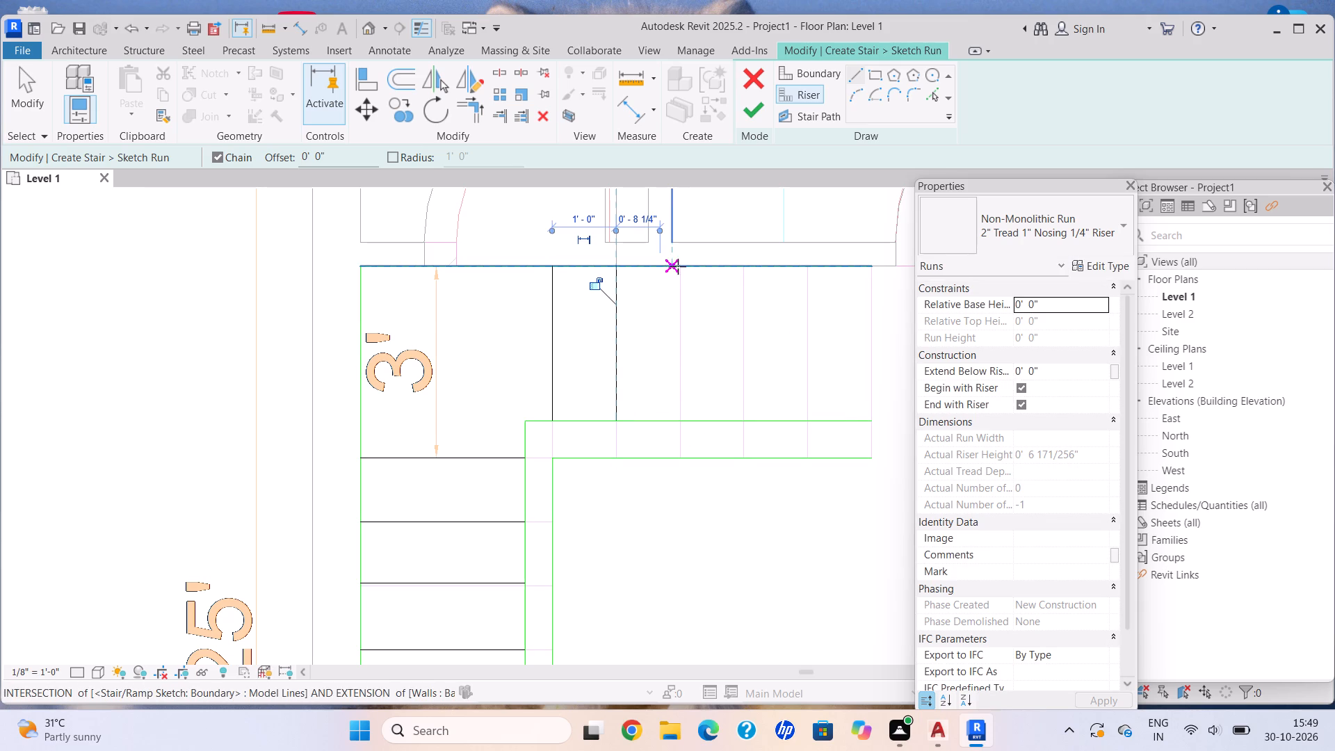
left_click(680, 268)
left_click(684, 420)
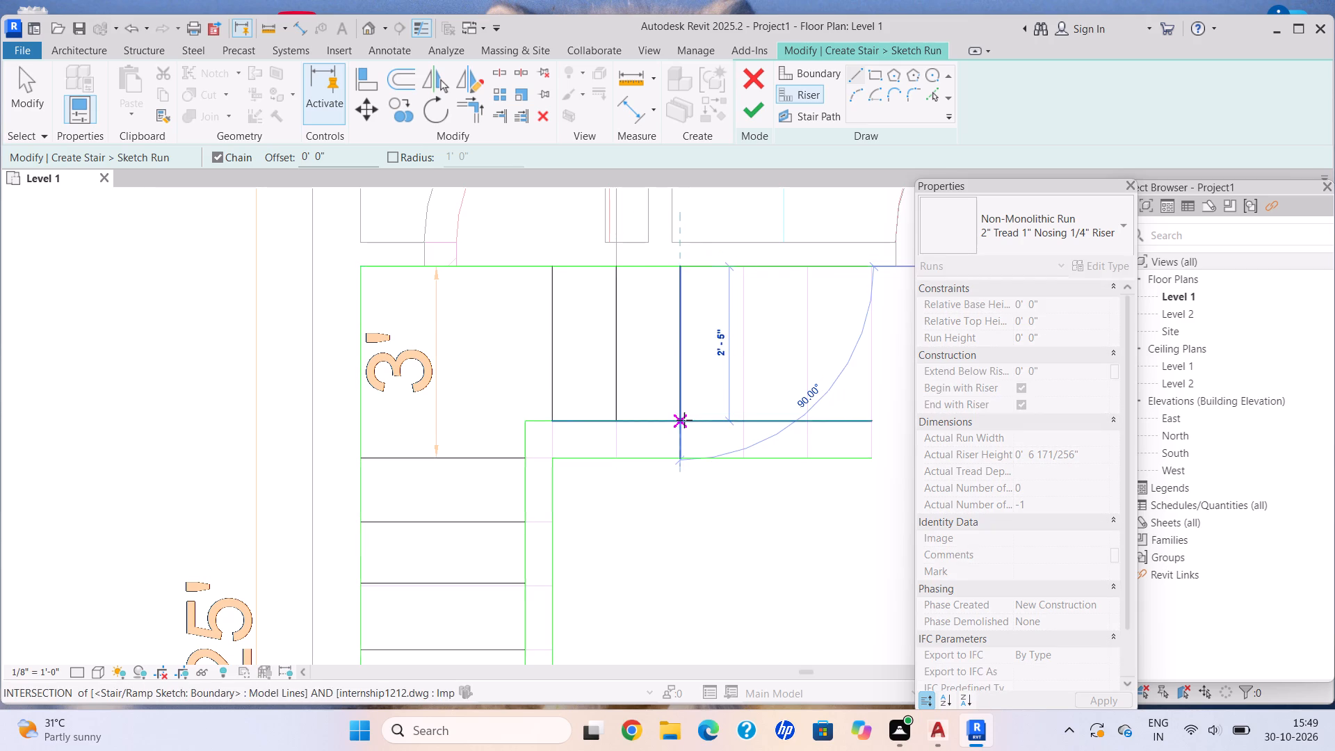
left_click(745, 269)
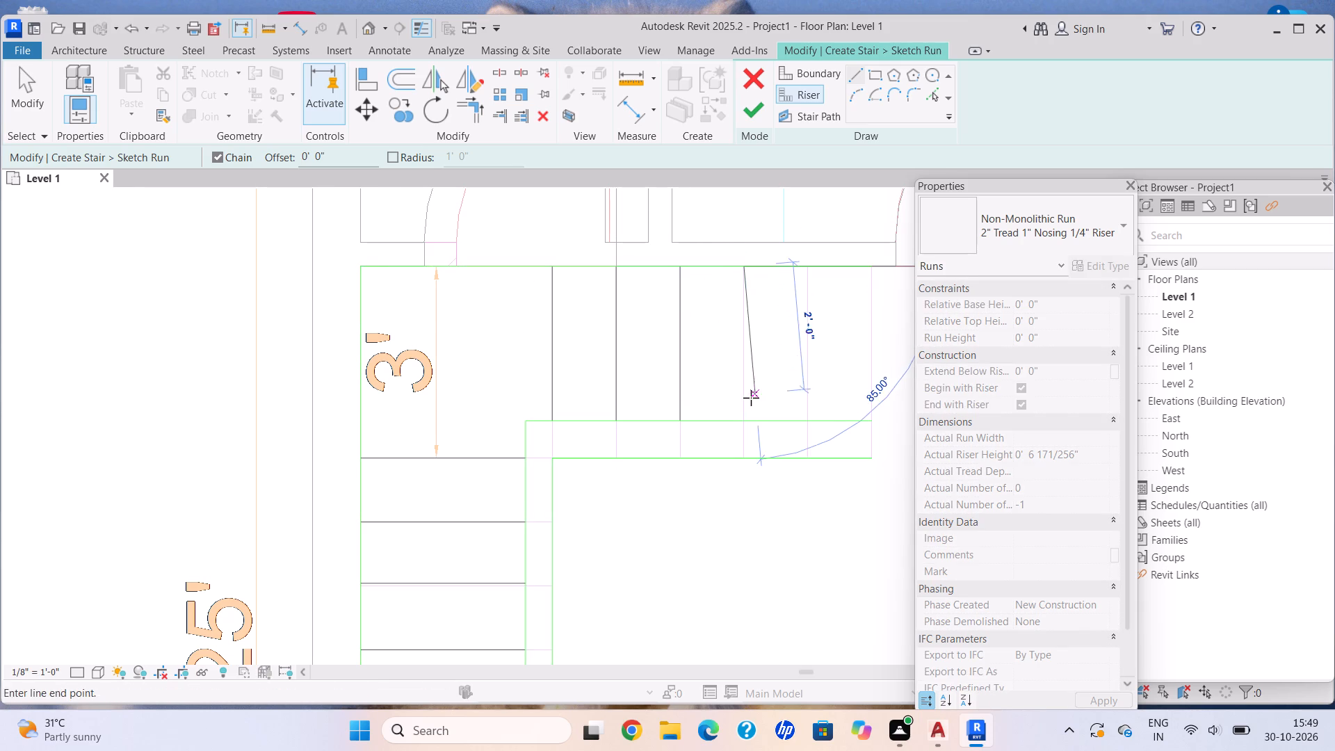
left_click(743, 419)
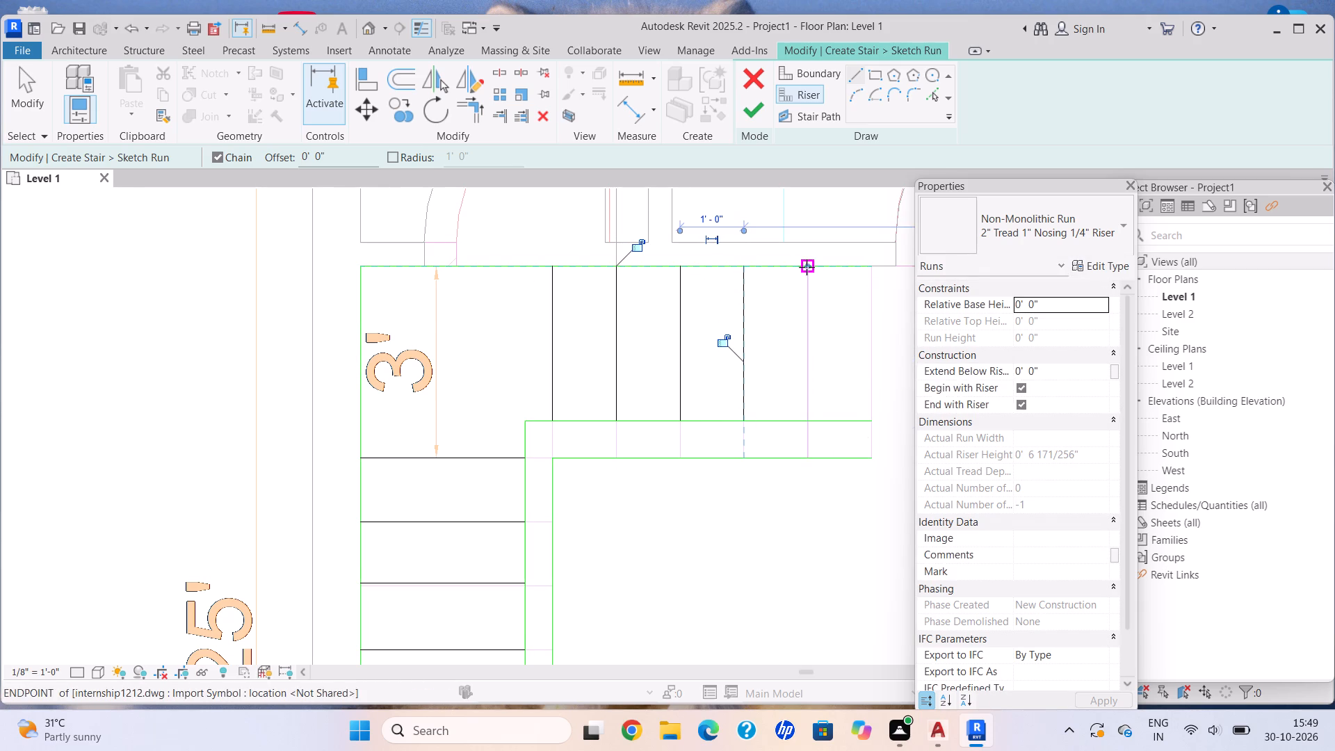
left_click(807, 267)
left_click(810, 418)
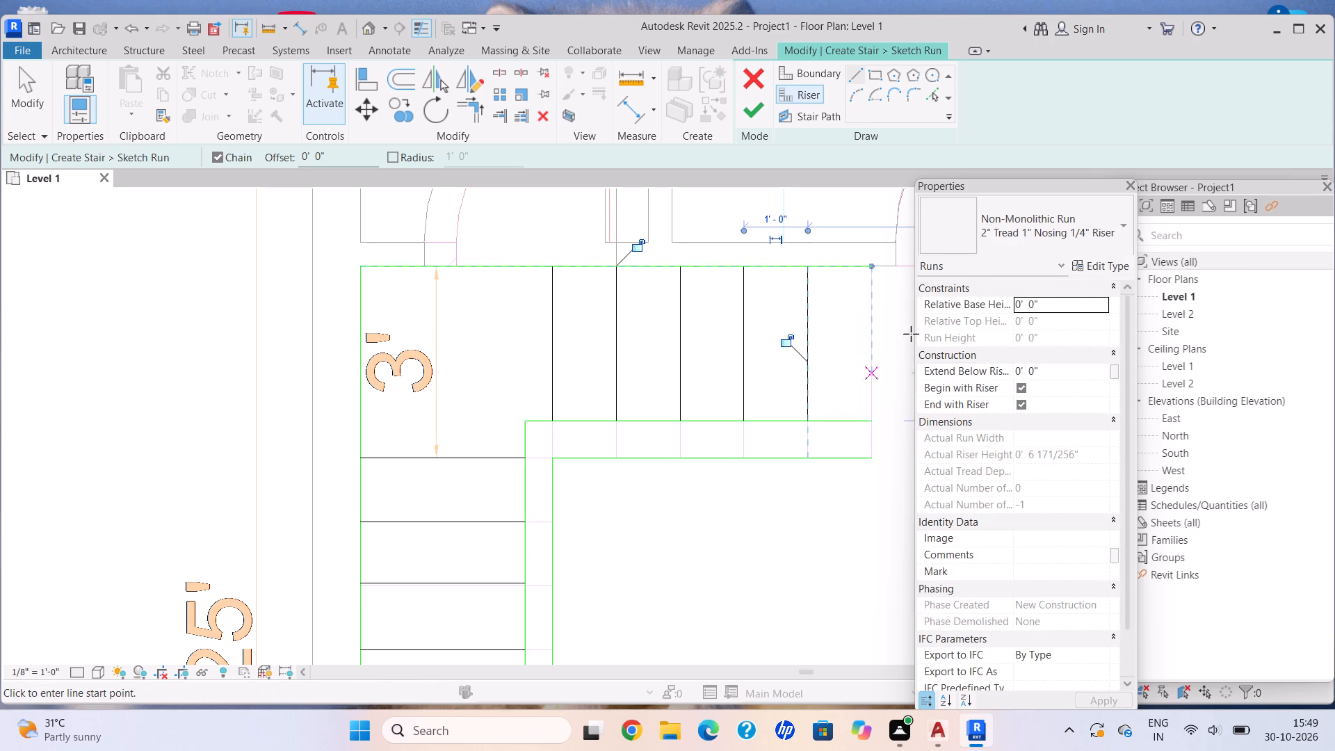
left_click(871, 270)
left_click(874, 418)
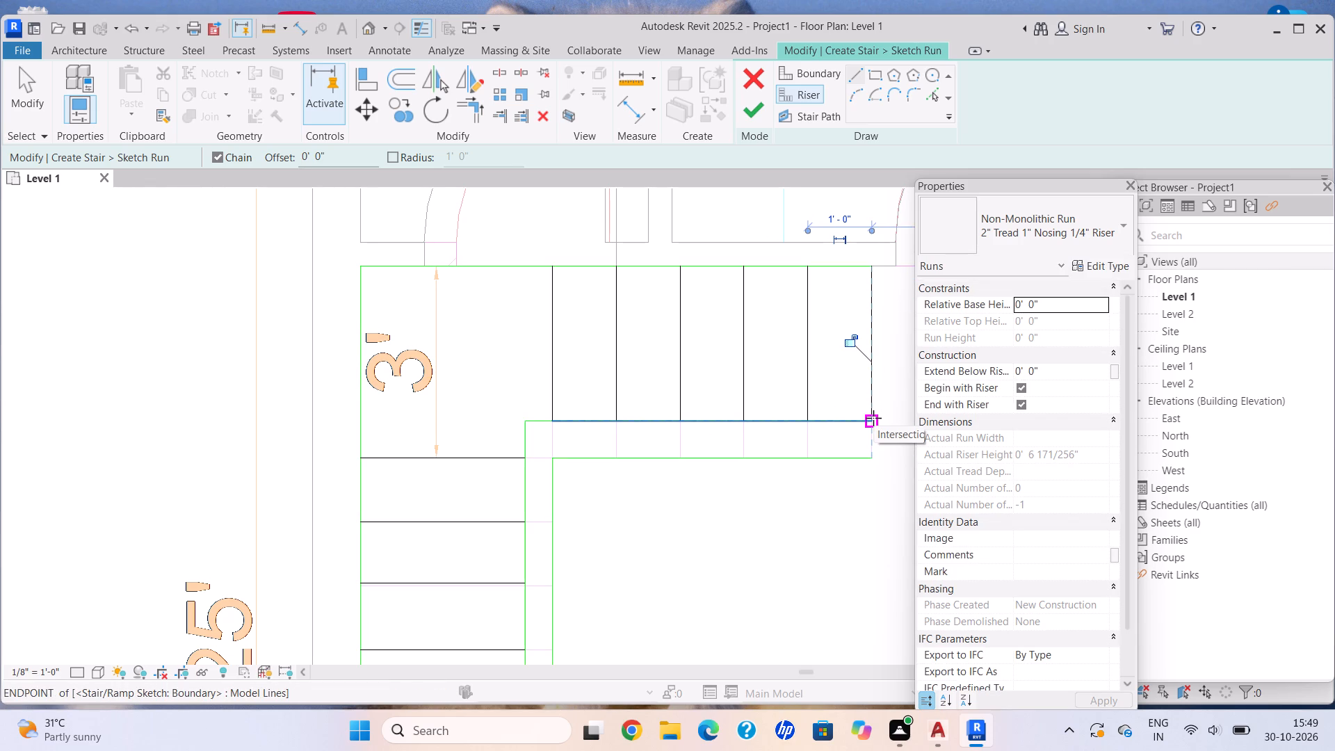
Draw the first stair path segment, about 6'-9 3/4" long, from the midpoint of the kitchen-side flight's end riser into the corner.
scroll(873, 418, "down", 1)
middle_click_drag(830, 440, 711, 440)
scroll(757, 438, "down", 2)
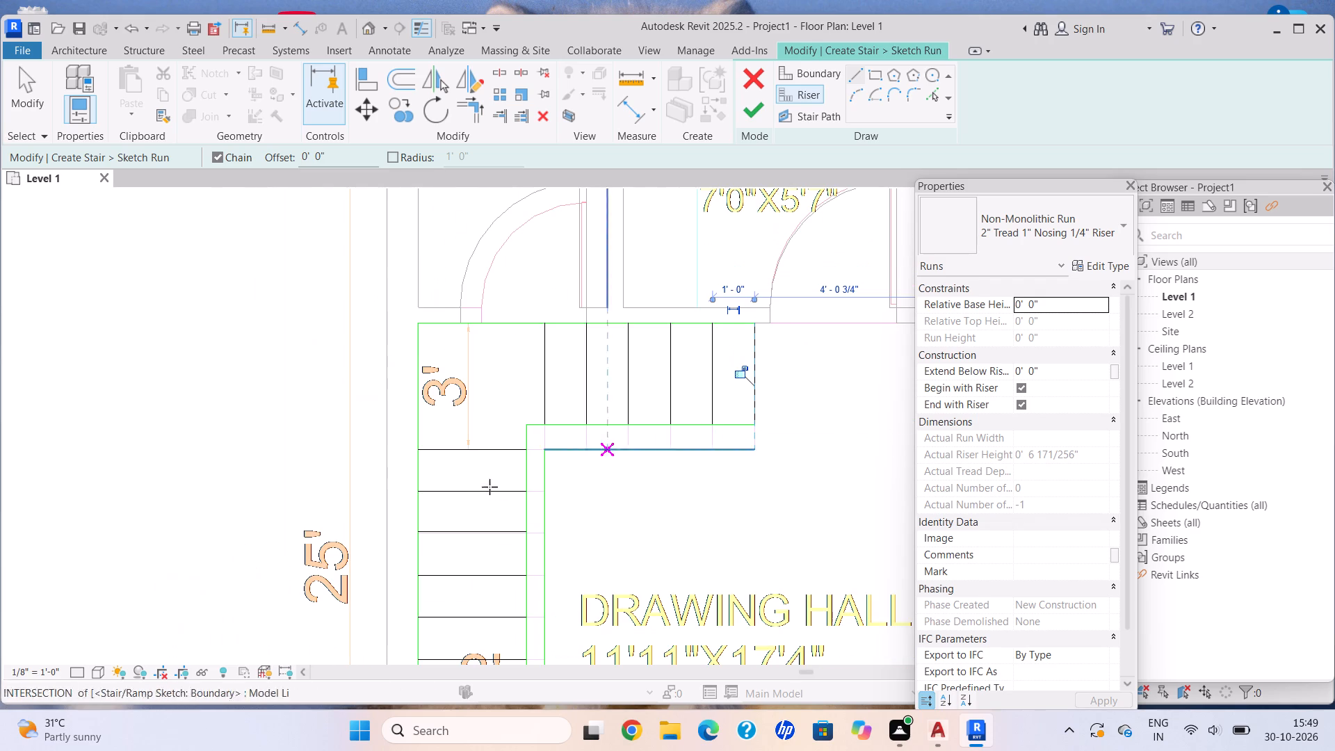
scroll(590, 502, "down", 3)
middle_click(590, 502)
middle_click_drag(591, 496, 574, 385)
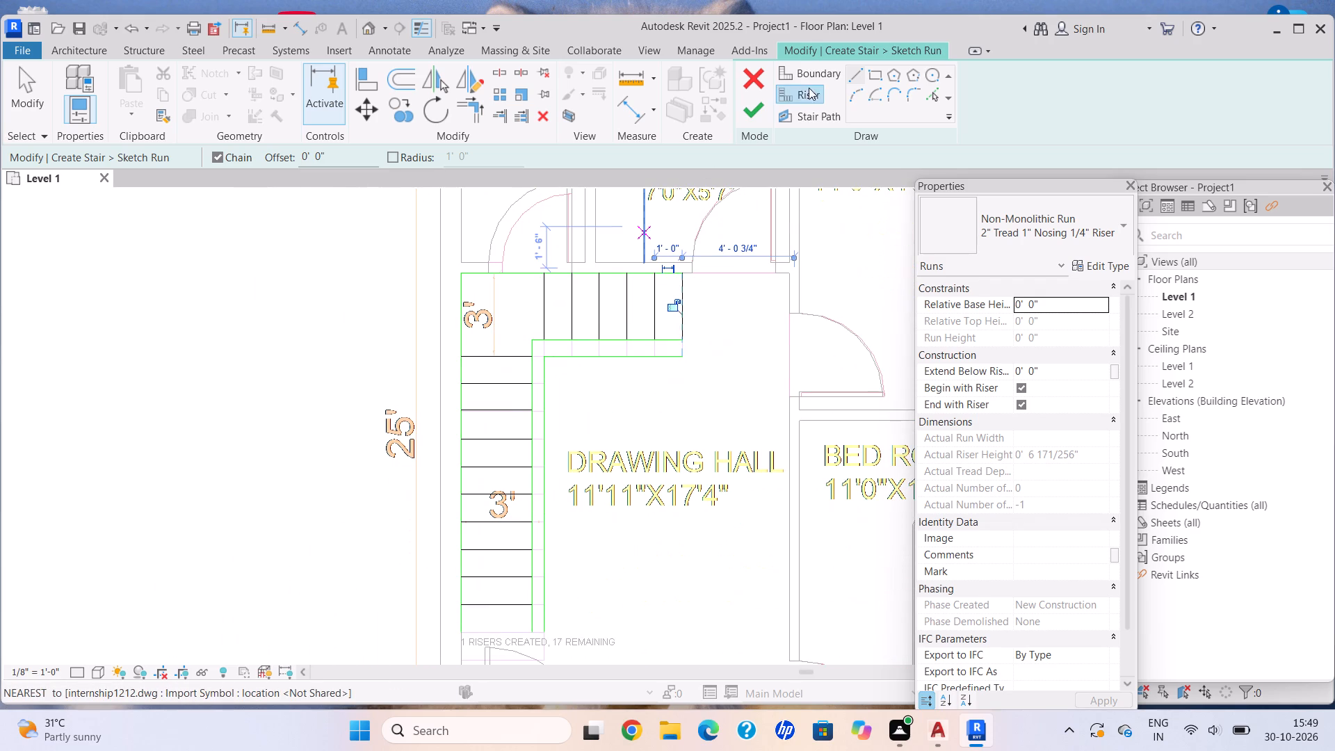
left_click(841, 113)
left_click(852, 74)
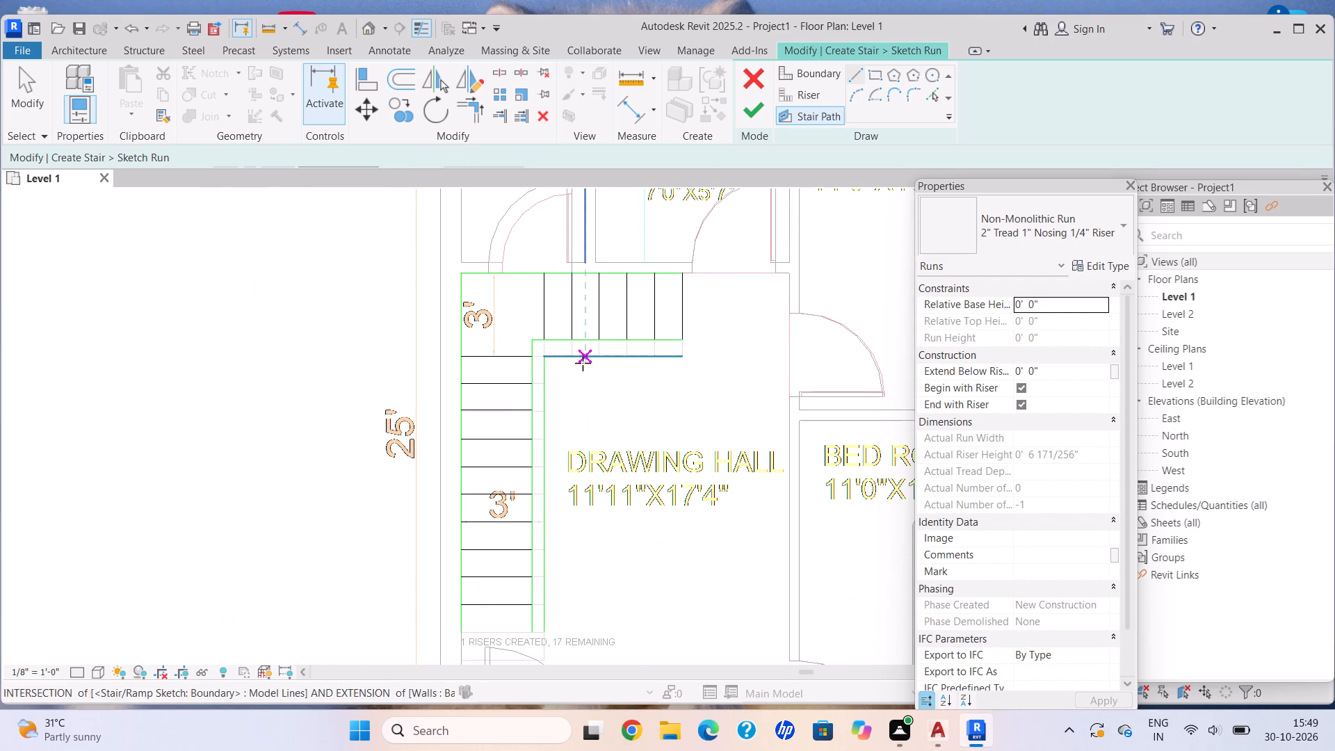
middle_click(583, 363)
middle_click(589, 366)
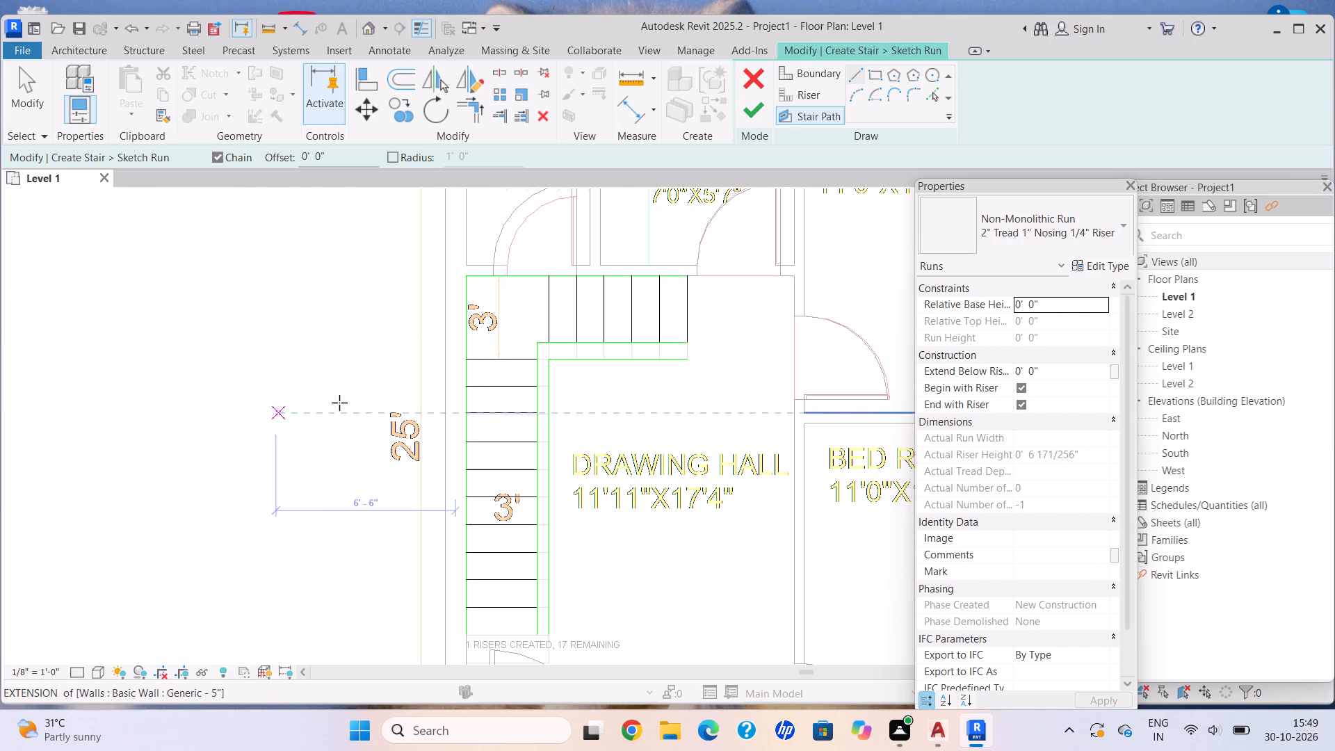
scroll(688, 306, "up", 4)
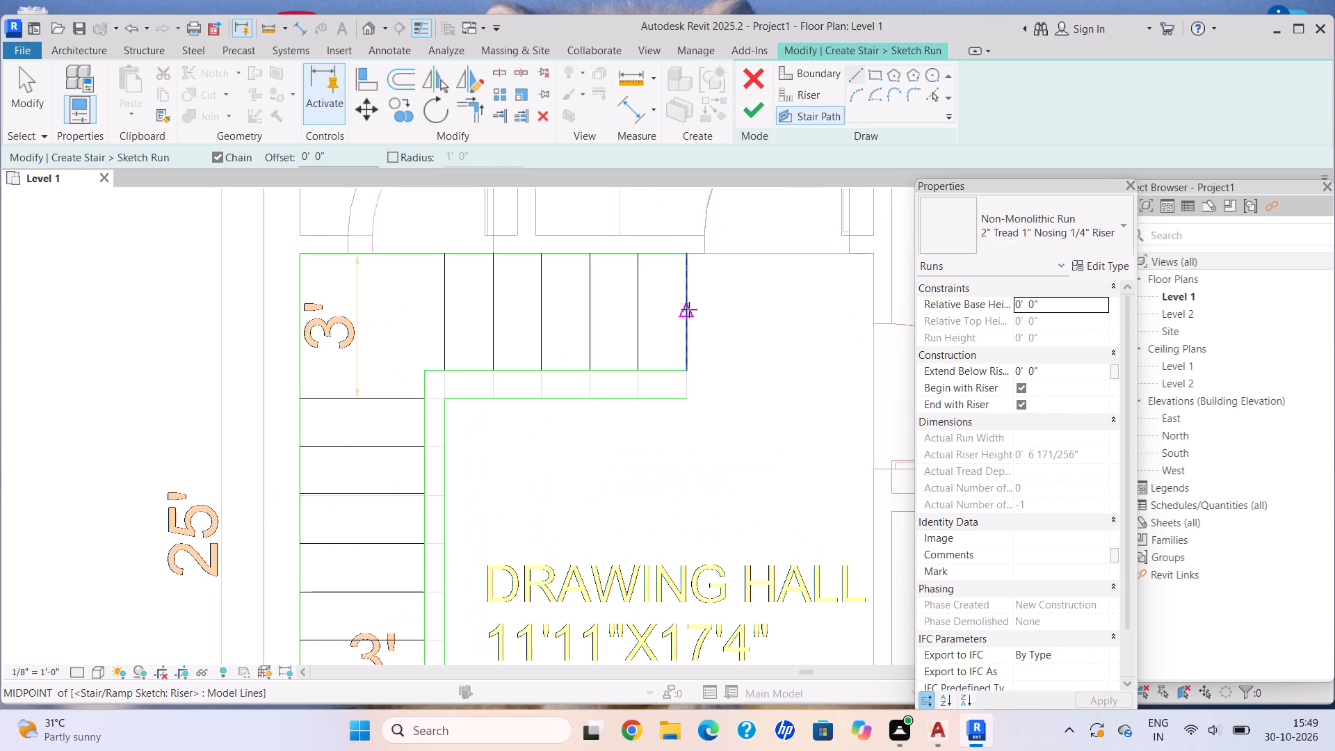
left_click(690, 314)
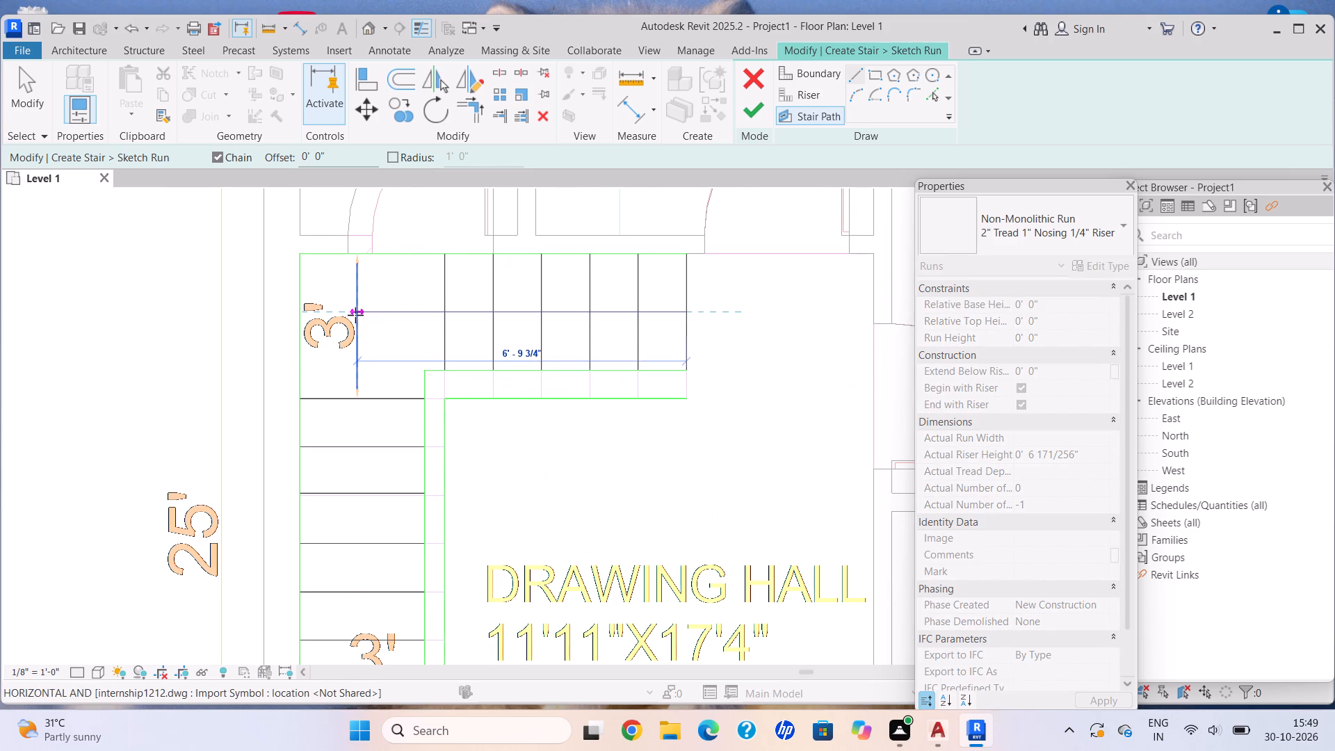
left_click(355, 314)
Continue the stair path straight along the long flight to its open end near the gate, and try to finish the run sketch.
scroll(345, 375, "down", 1)
middle_click_drag(346, 382, 348, 233)
scroll(372, 449, "down", 3)
middle_click_drag(369, 455, 373, 273)
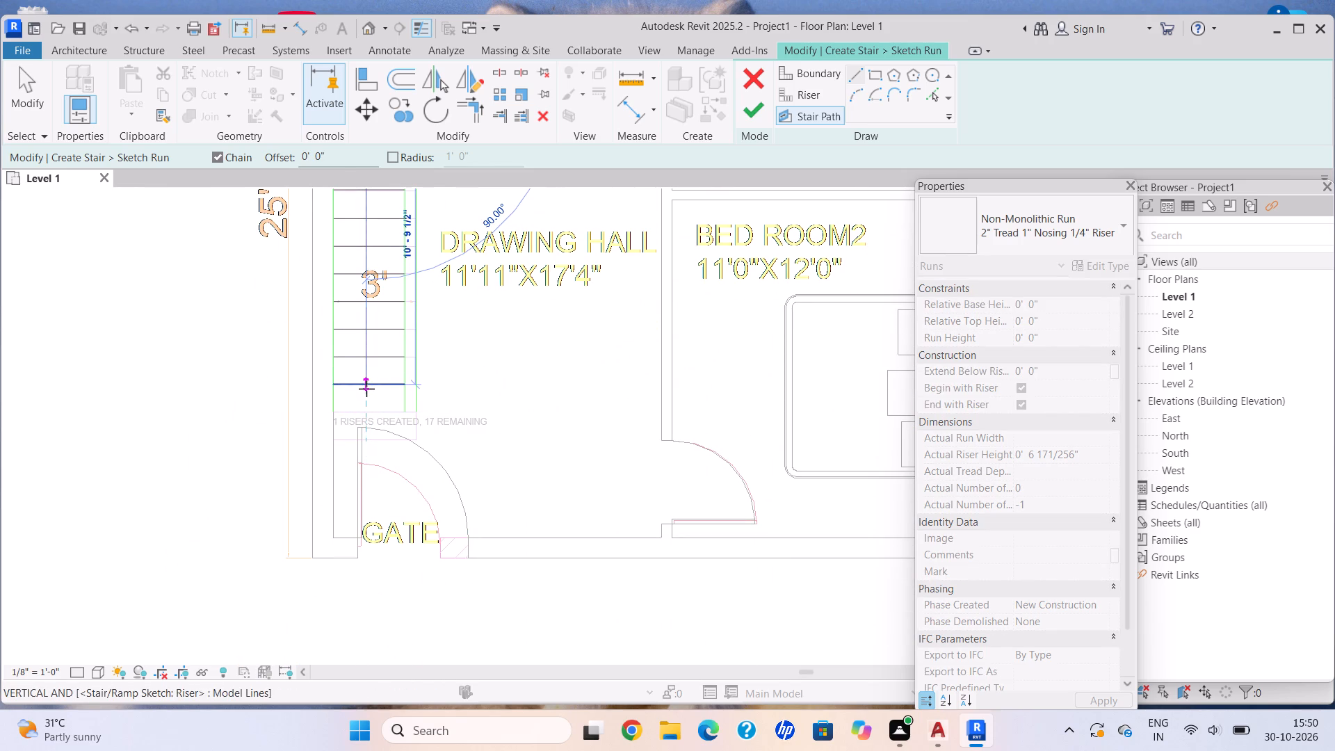
scroll(366, 389, "up", 5)
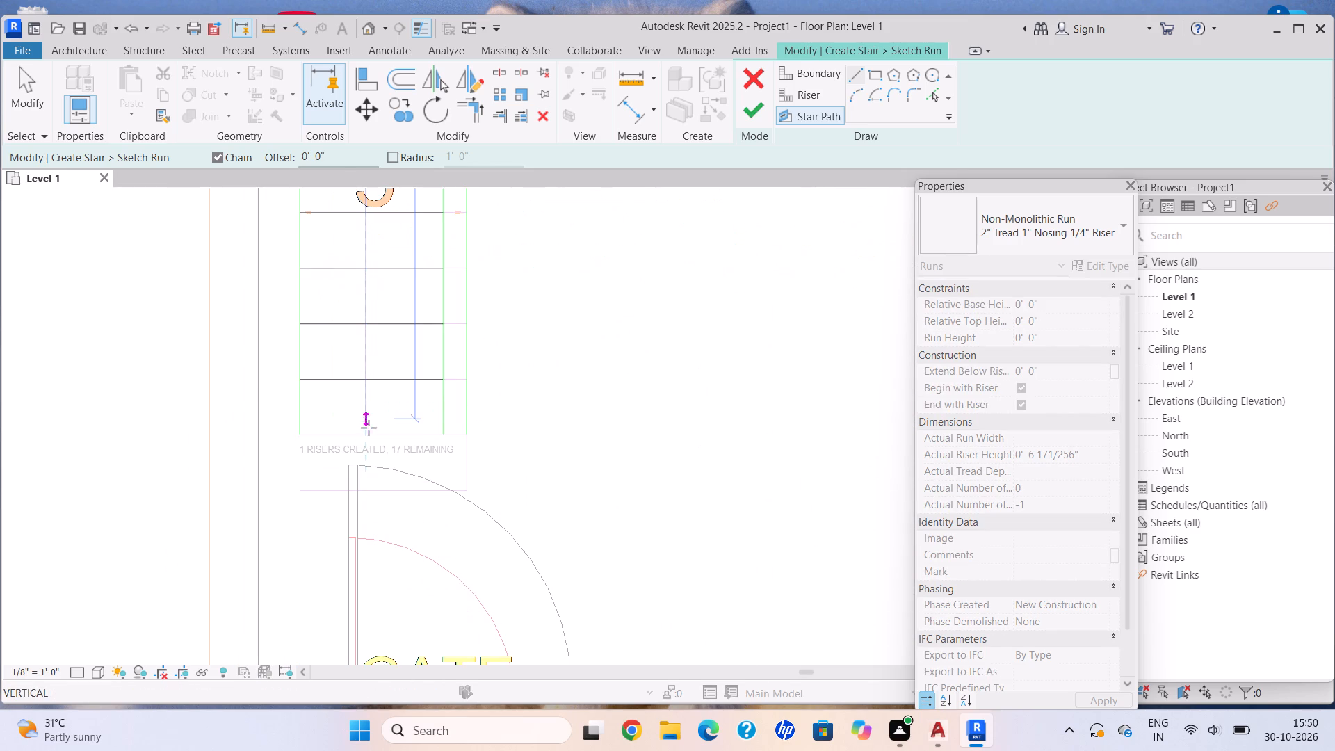
left_click(364, 434)
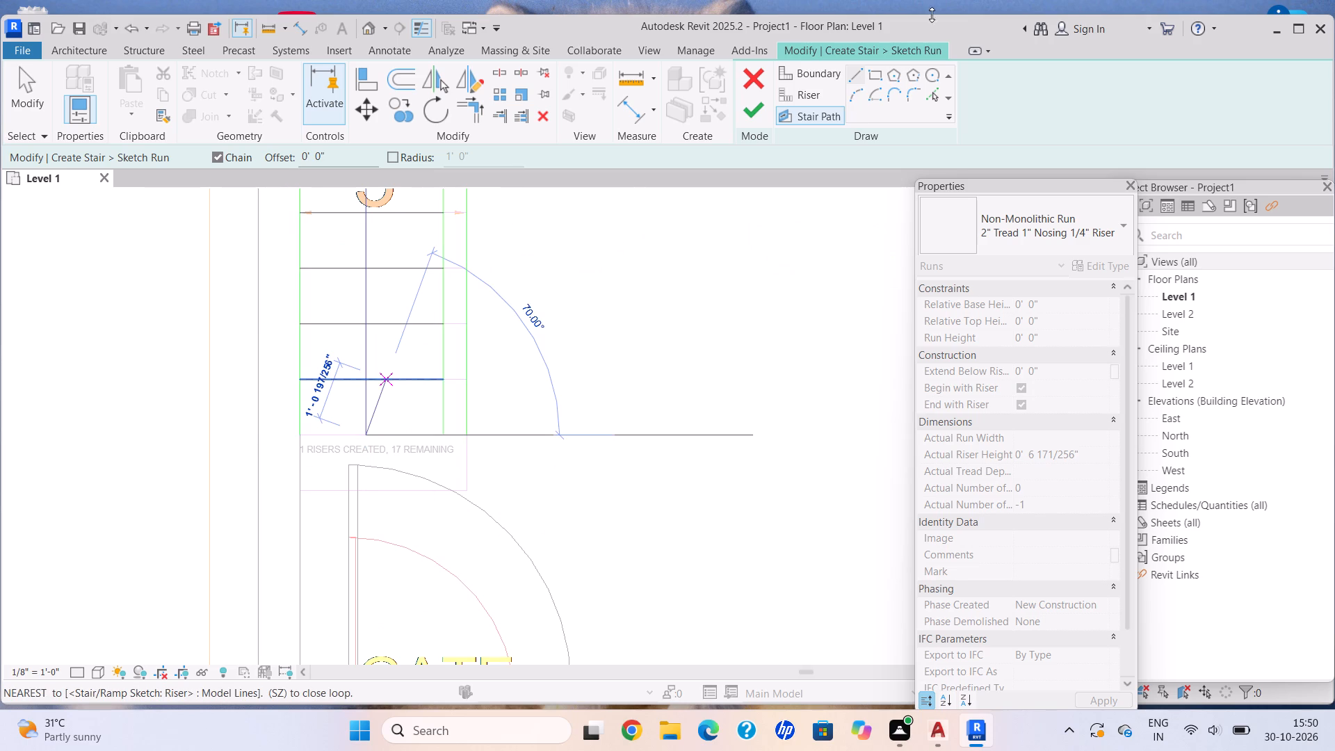
key("Escape")
left_click(751, 105)
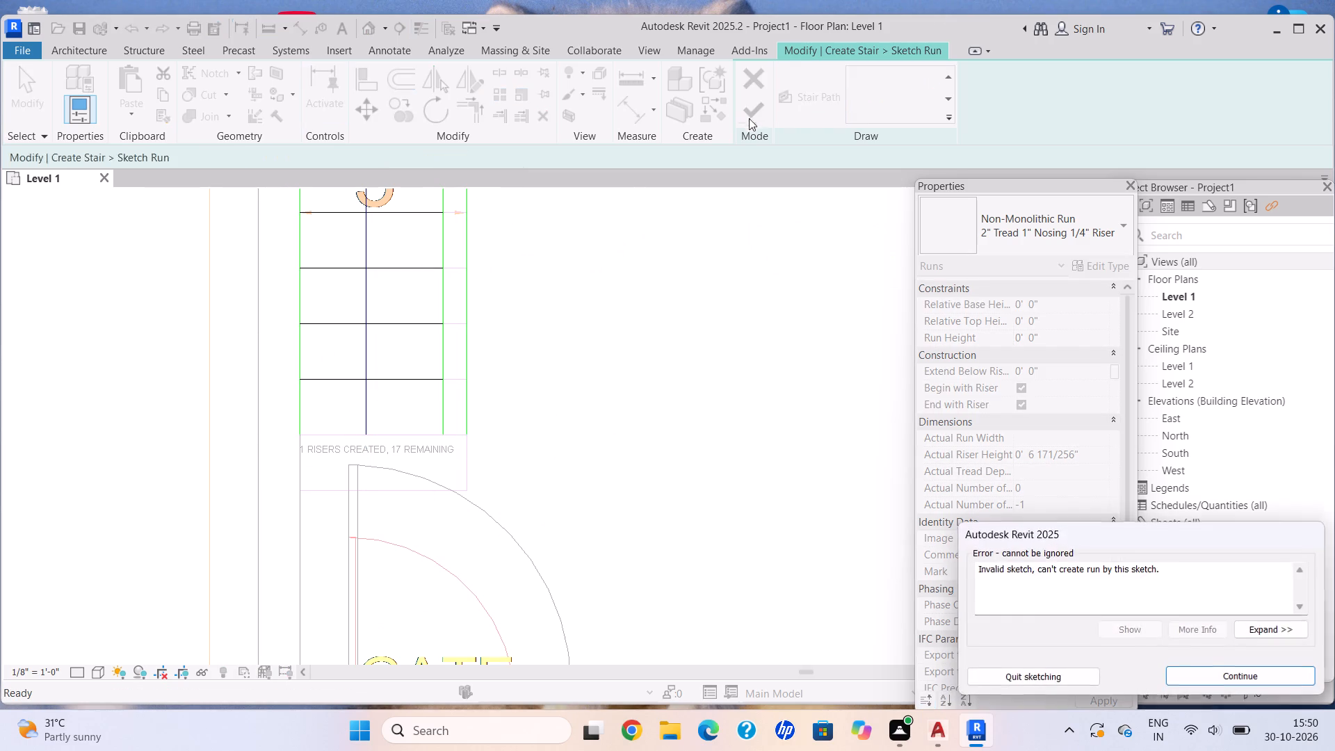
key("Escape")
key("Escape")
Draw a 2'-7" riser line across the long flight's open end near the gate, and try to finish the run sketch.
left_click(814, 95)
left_click(857, 70)
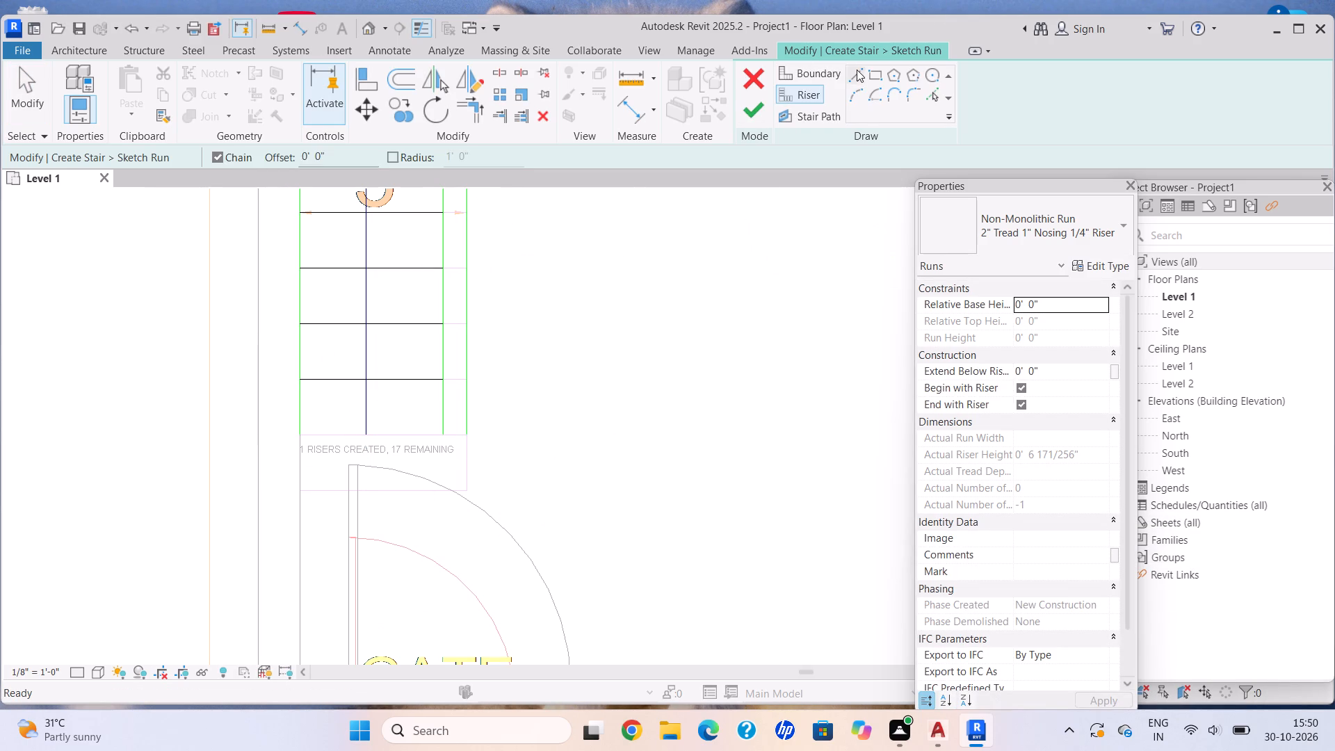
scroll(339, 441, "up", 7)
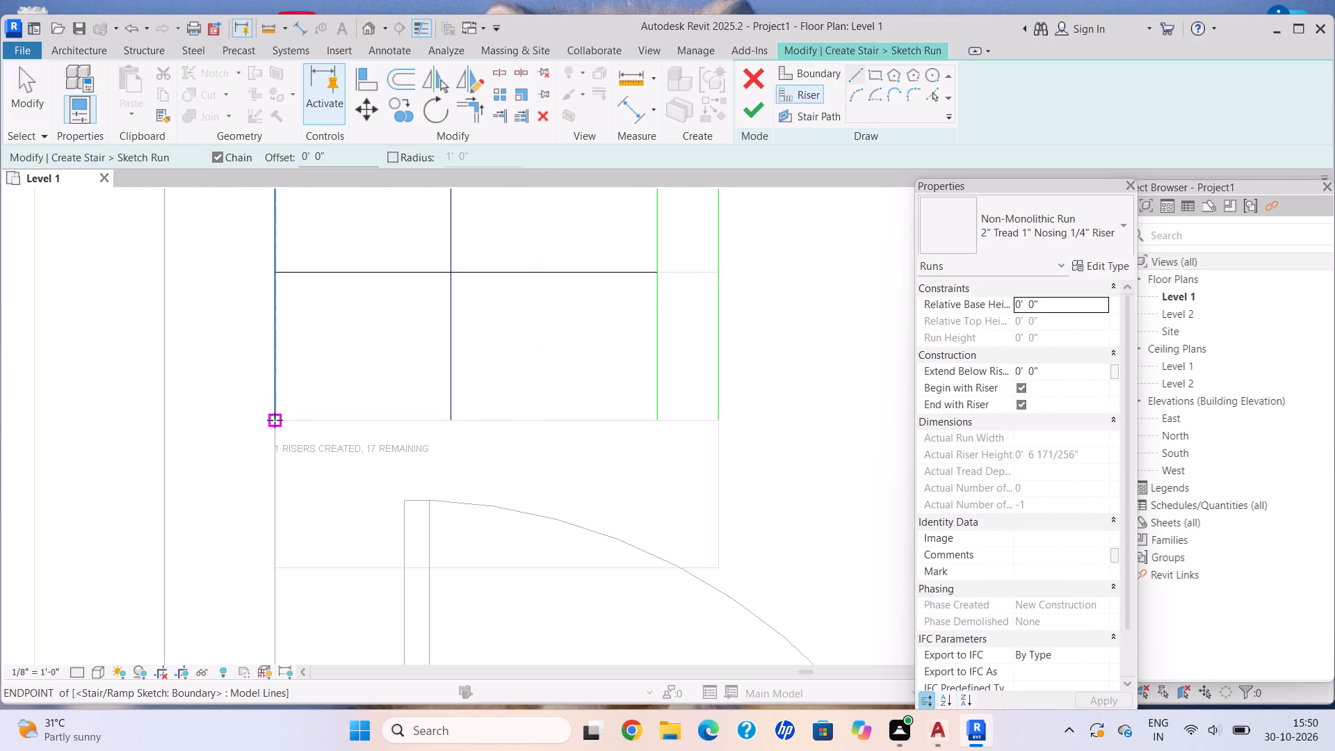
left_click(275, 420)
left_click(658, 421)
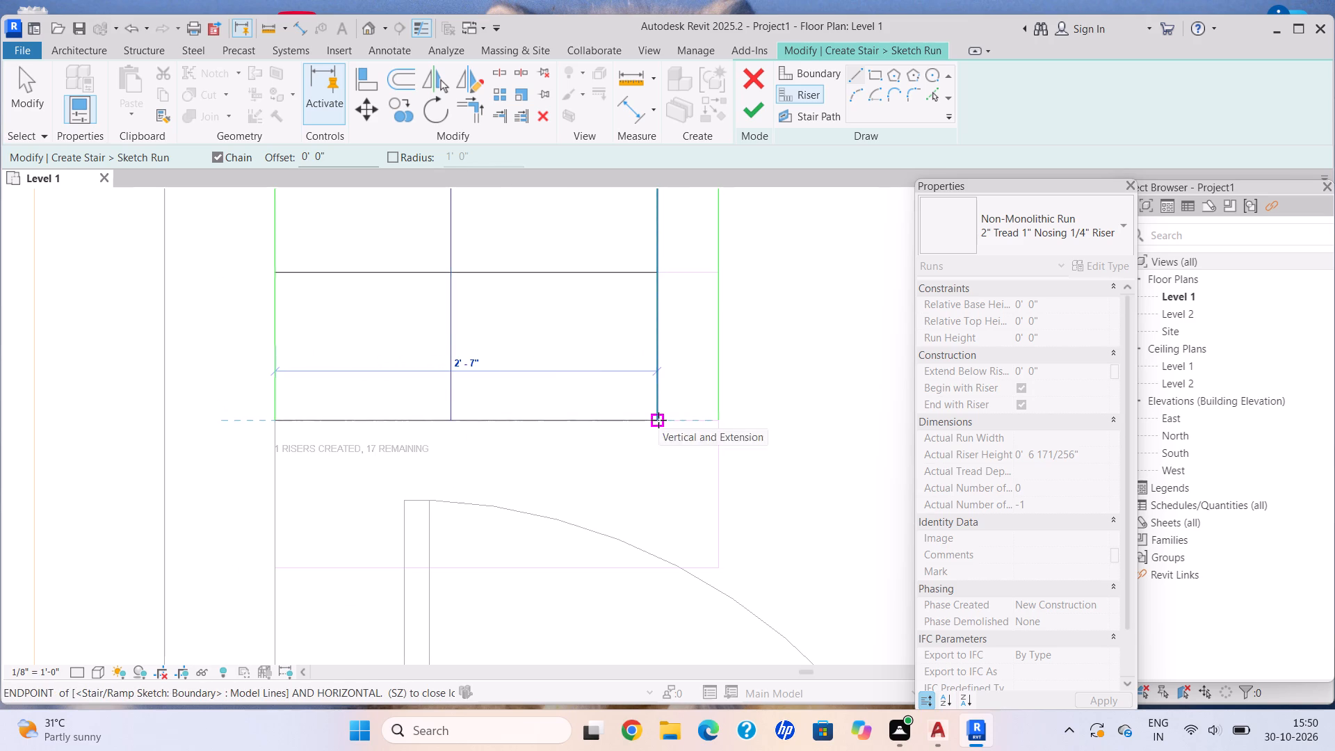
key("Escape")
left_click(764, 102)
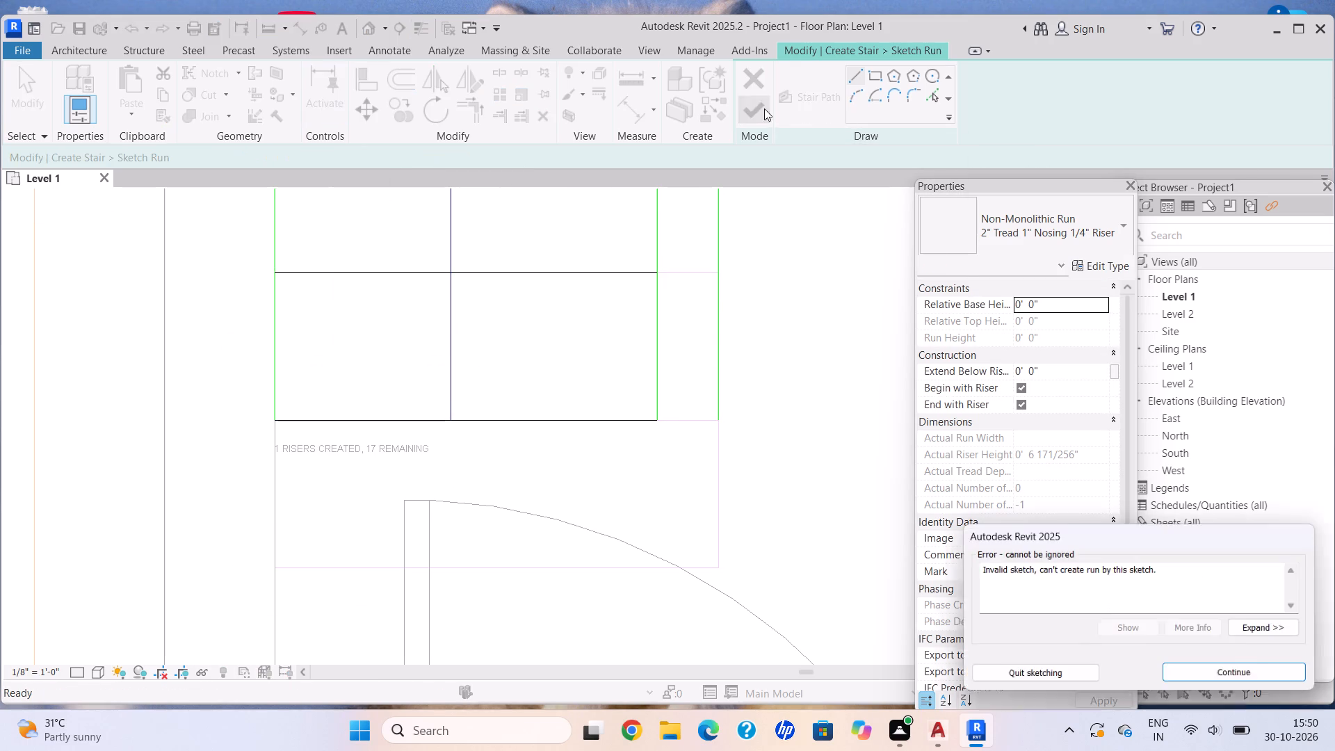
key("Escape")
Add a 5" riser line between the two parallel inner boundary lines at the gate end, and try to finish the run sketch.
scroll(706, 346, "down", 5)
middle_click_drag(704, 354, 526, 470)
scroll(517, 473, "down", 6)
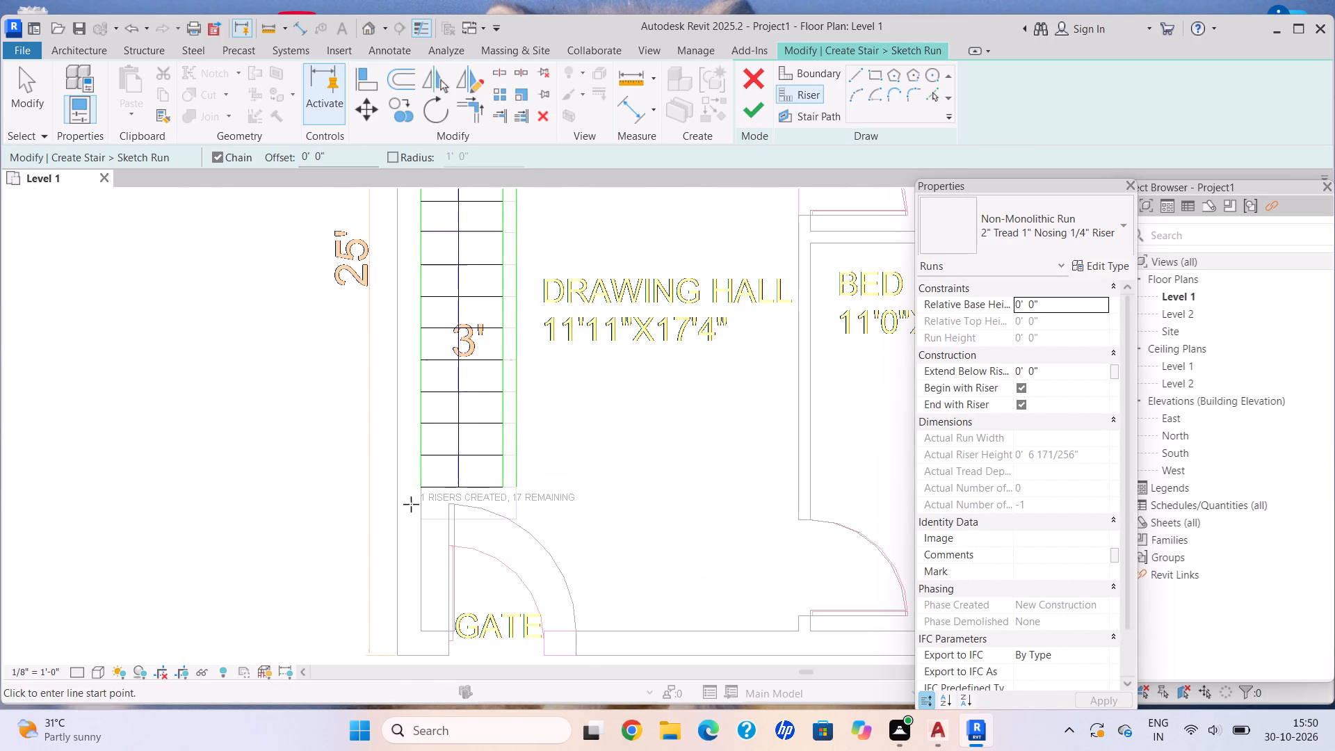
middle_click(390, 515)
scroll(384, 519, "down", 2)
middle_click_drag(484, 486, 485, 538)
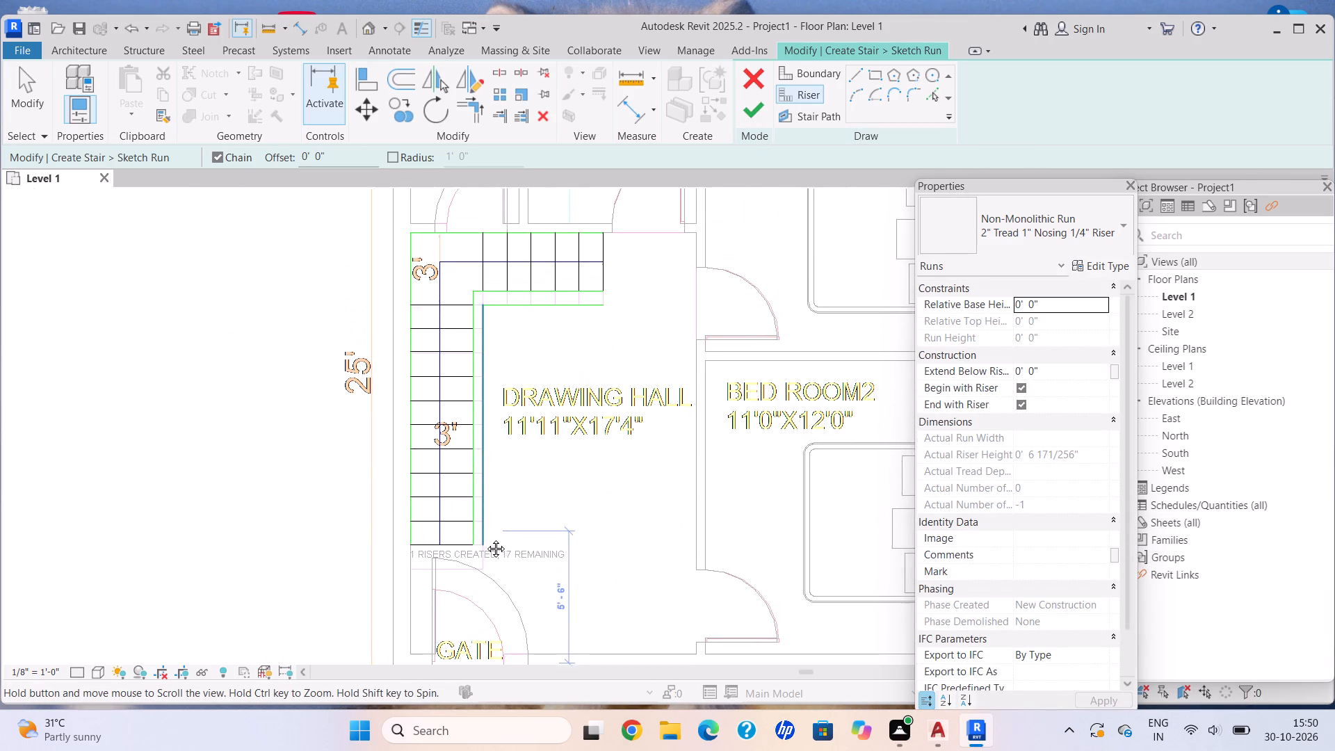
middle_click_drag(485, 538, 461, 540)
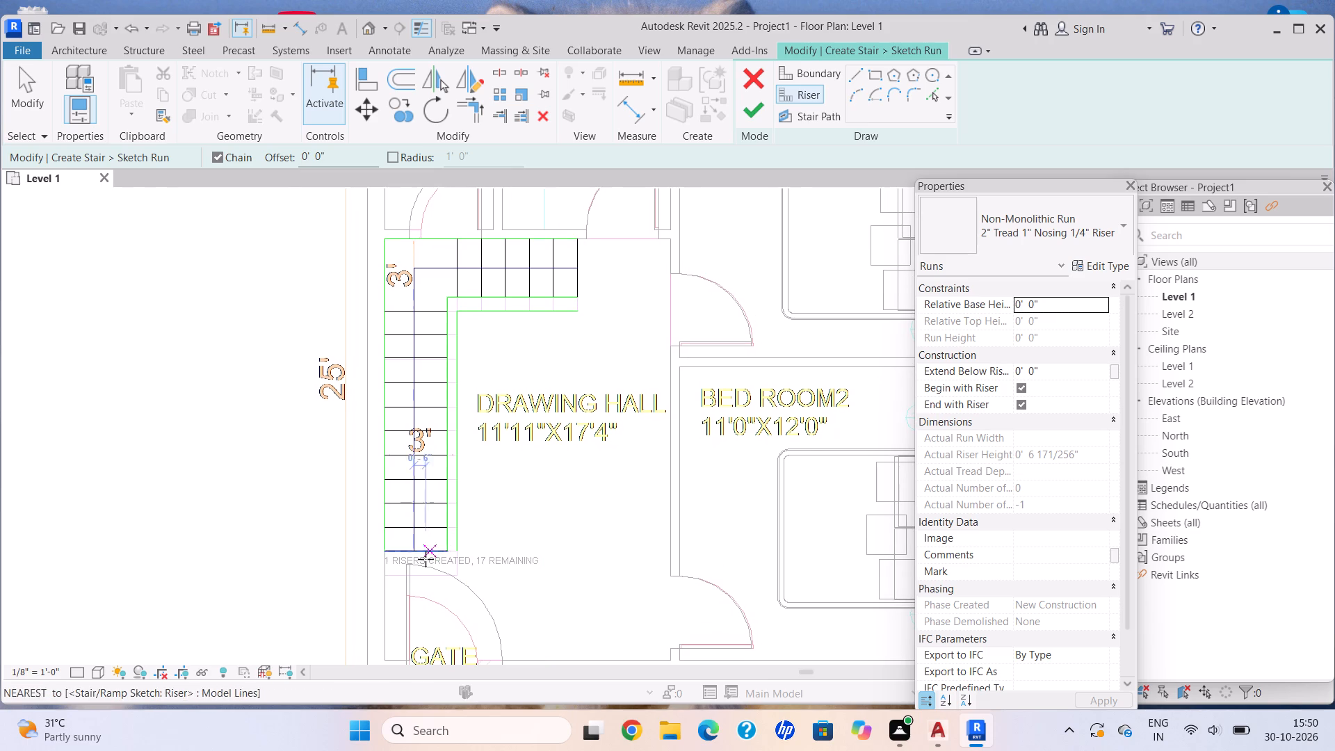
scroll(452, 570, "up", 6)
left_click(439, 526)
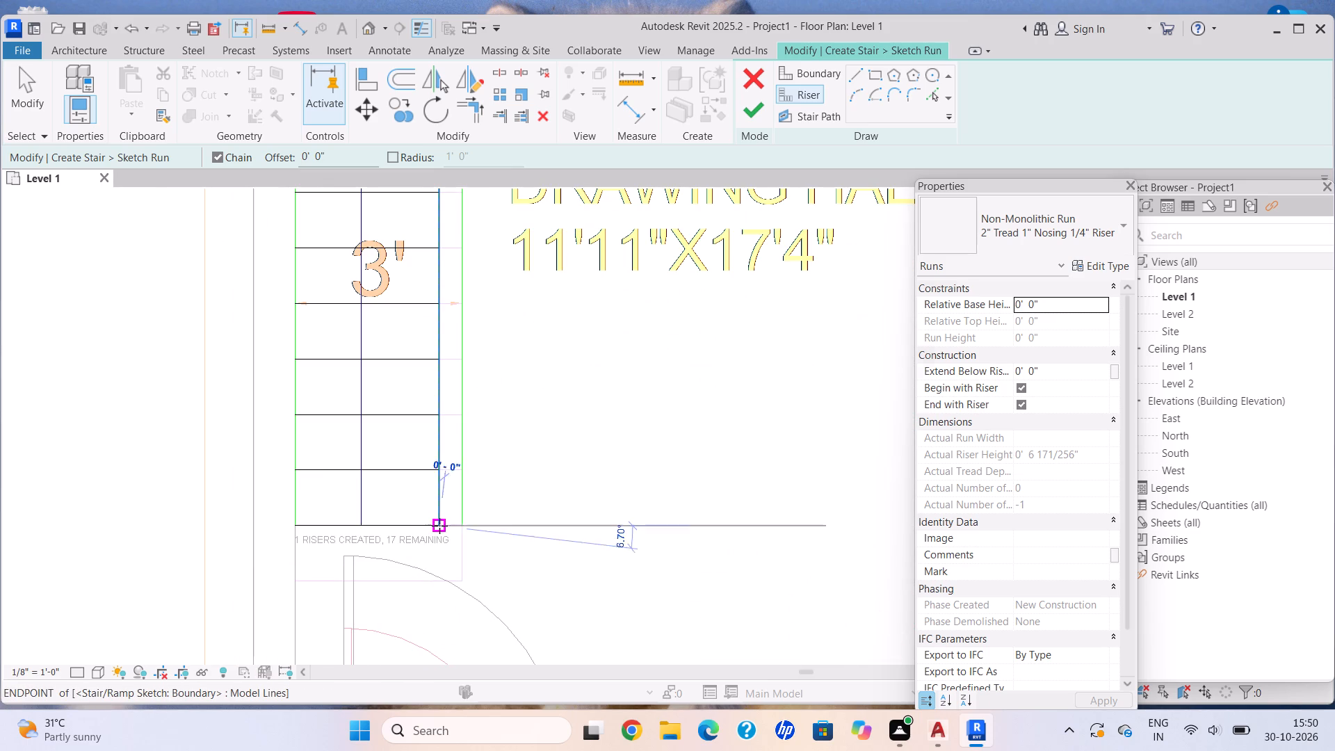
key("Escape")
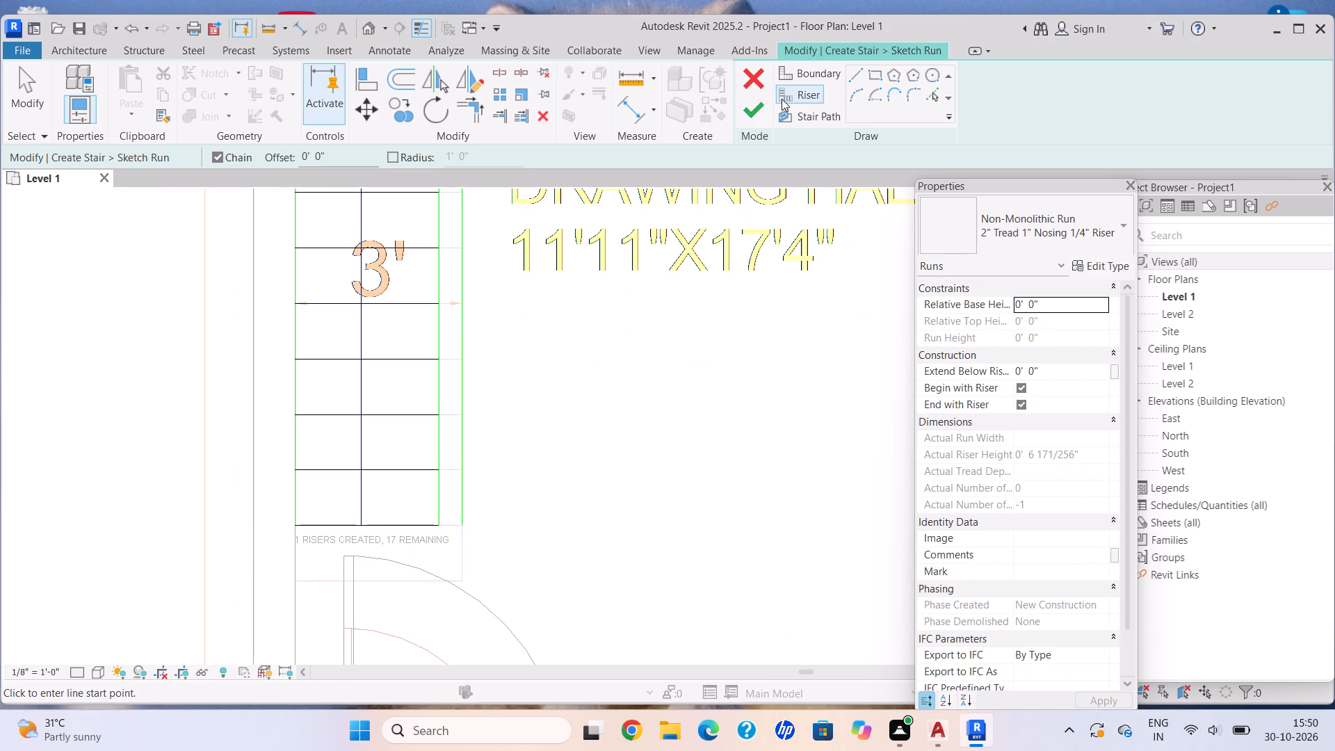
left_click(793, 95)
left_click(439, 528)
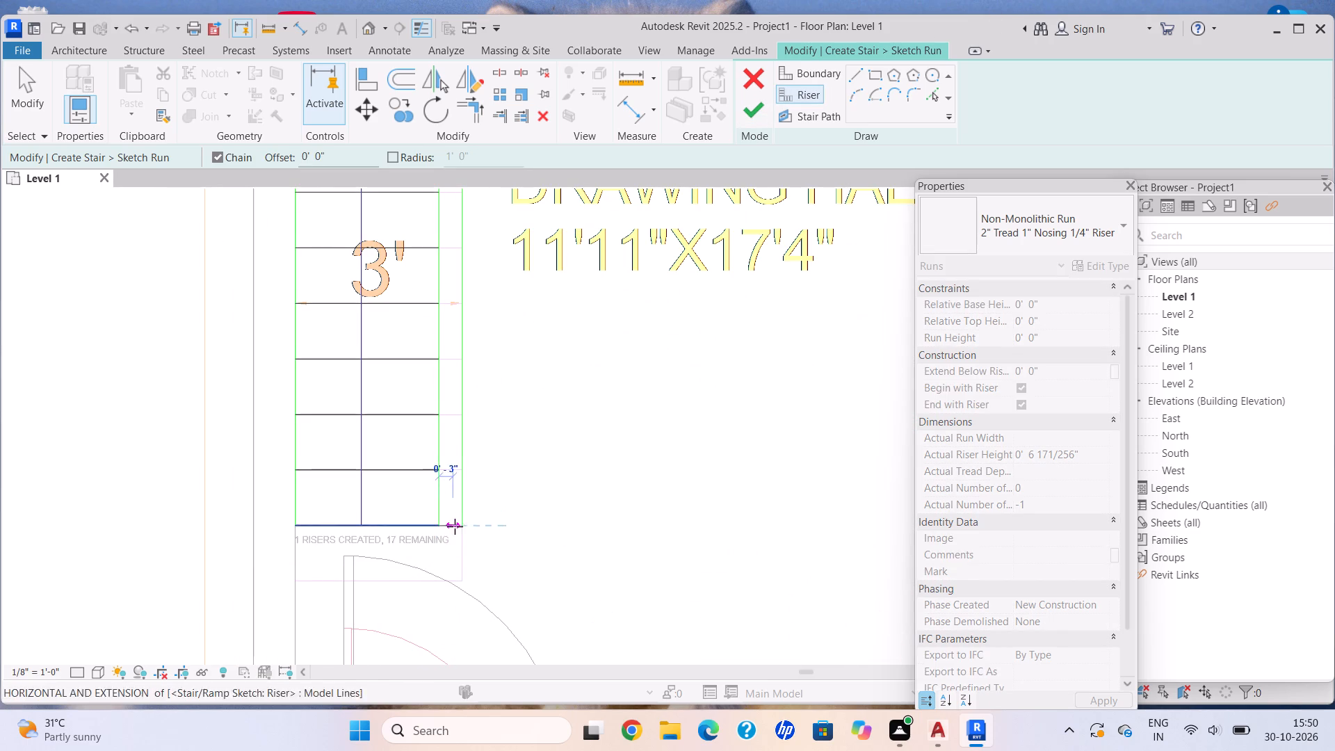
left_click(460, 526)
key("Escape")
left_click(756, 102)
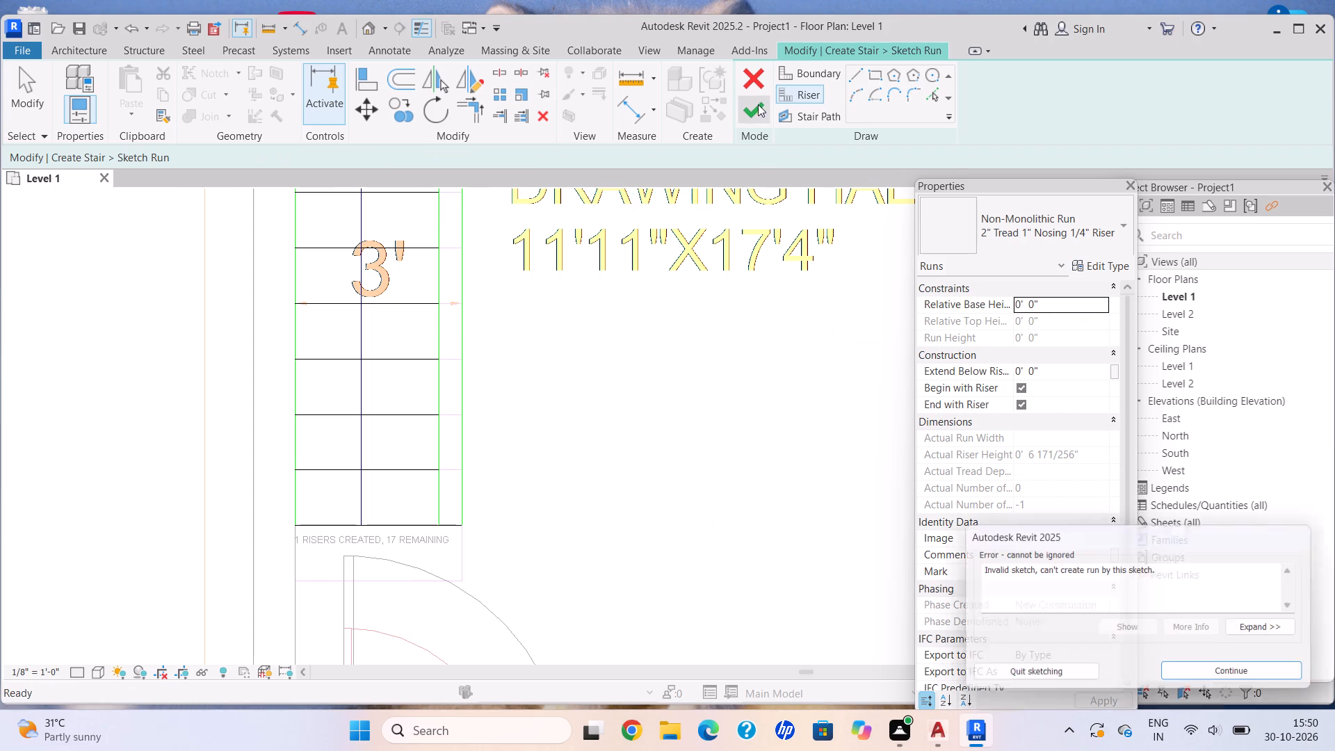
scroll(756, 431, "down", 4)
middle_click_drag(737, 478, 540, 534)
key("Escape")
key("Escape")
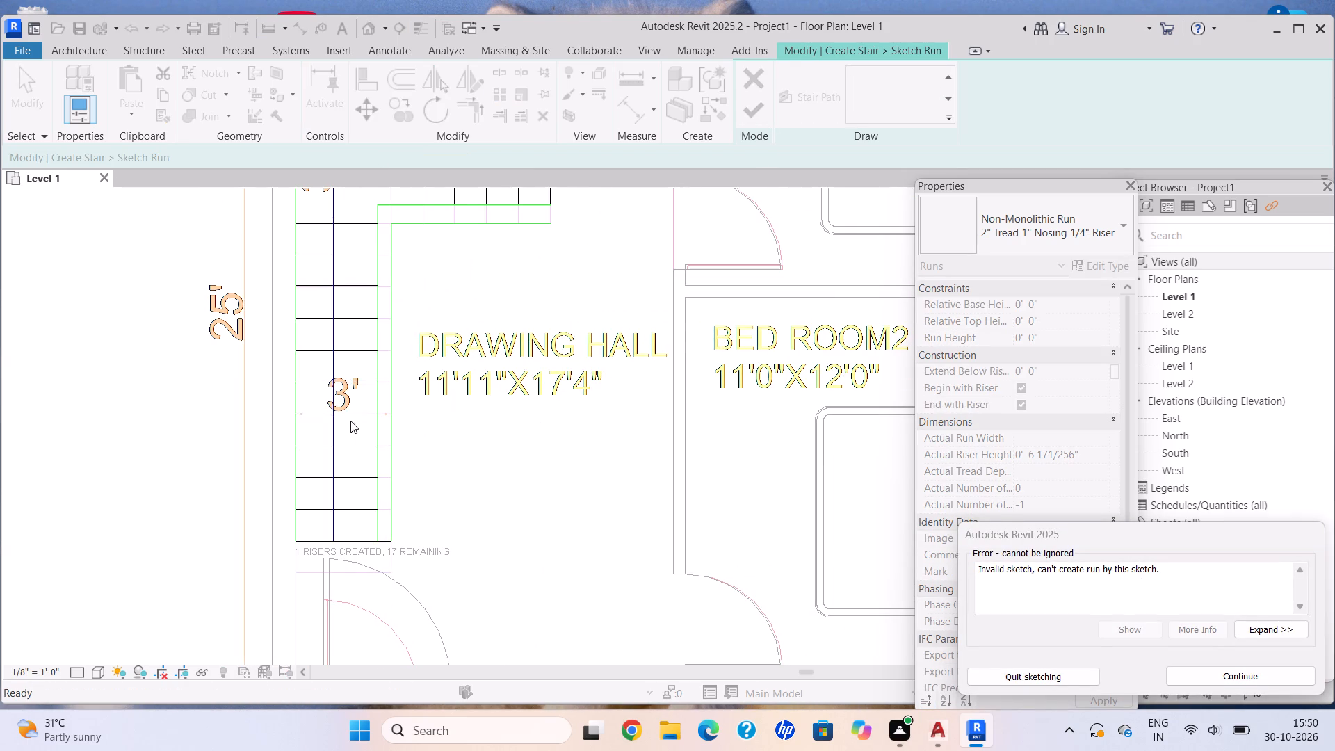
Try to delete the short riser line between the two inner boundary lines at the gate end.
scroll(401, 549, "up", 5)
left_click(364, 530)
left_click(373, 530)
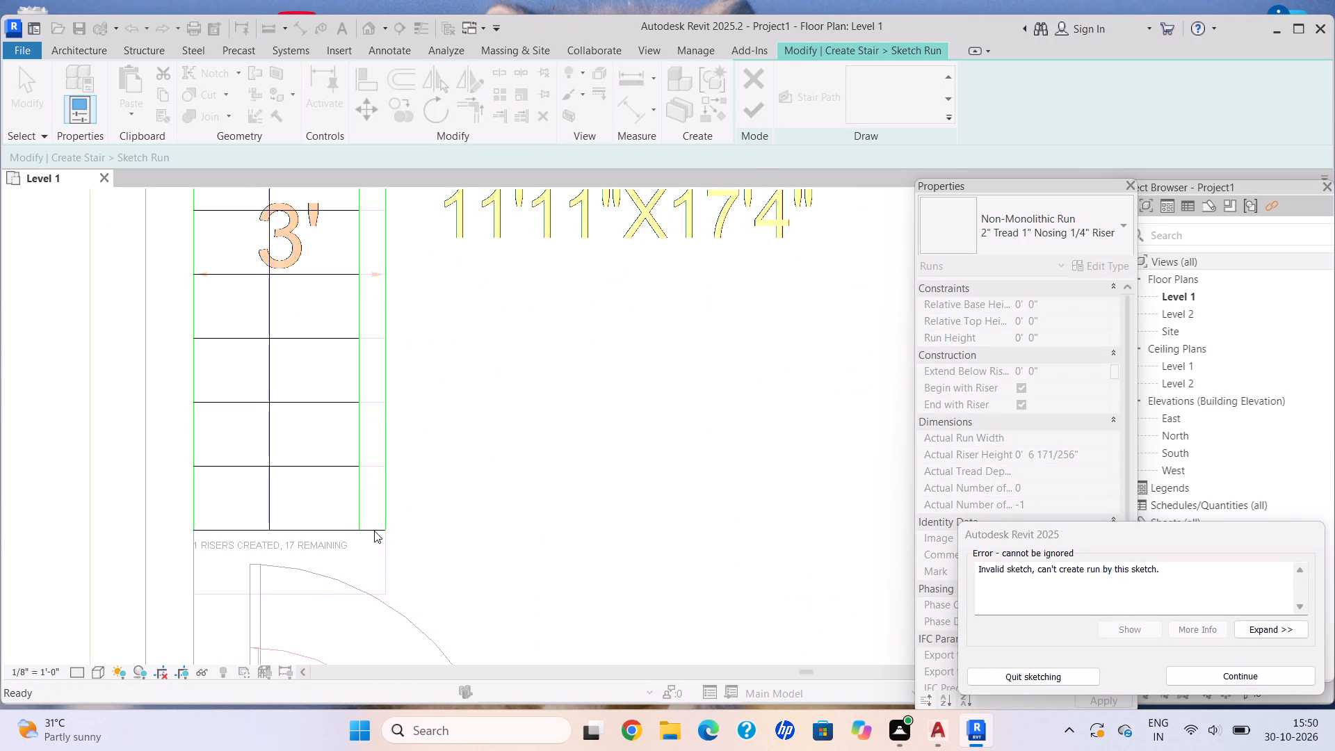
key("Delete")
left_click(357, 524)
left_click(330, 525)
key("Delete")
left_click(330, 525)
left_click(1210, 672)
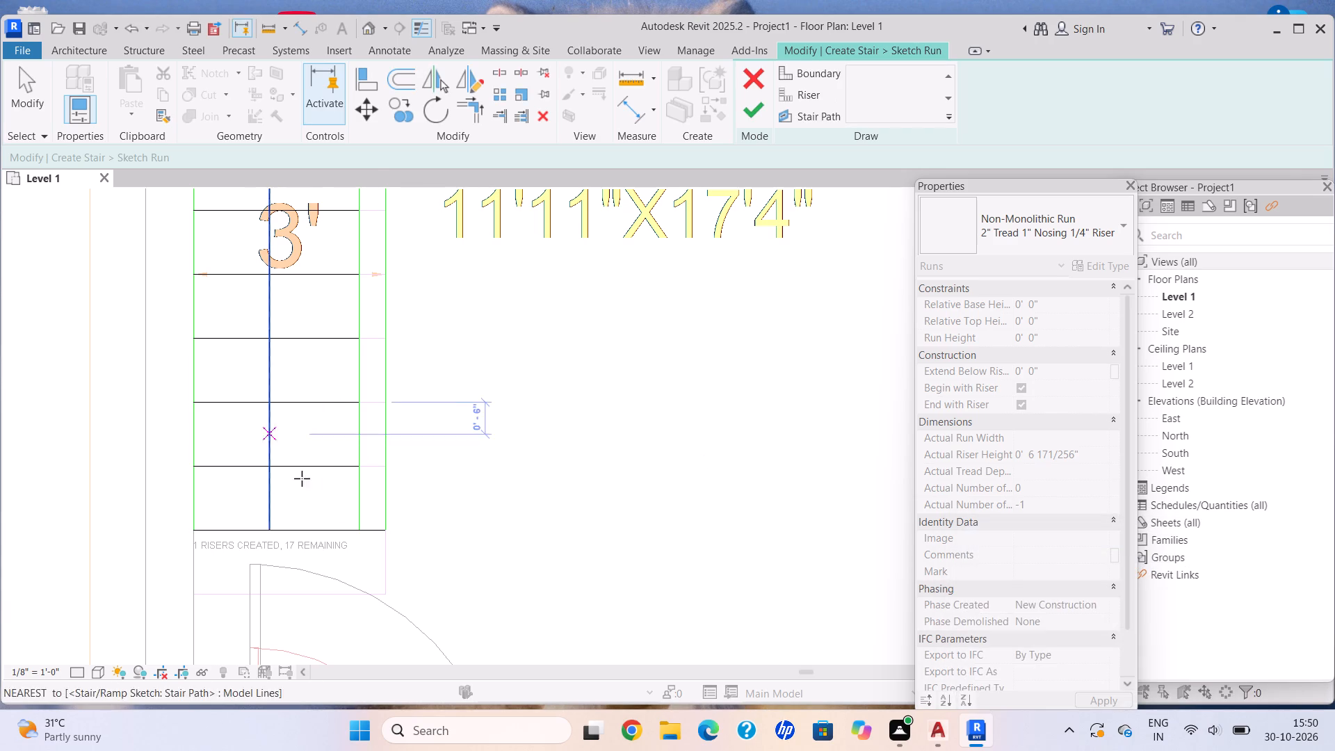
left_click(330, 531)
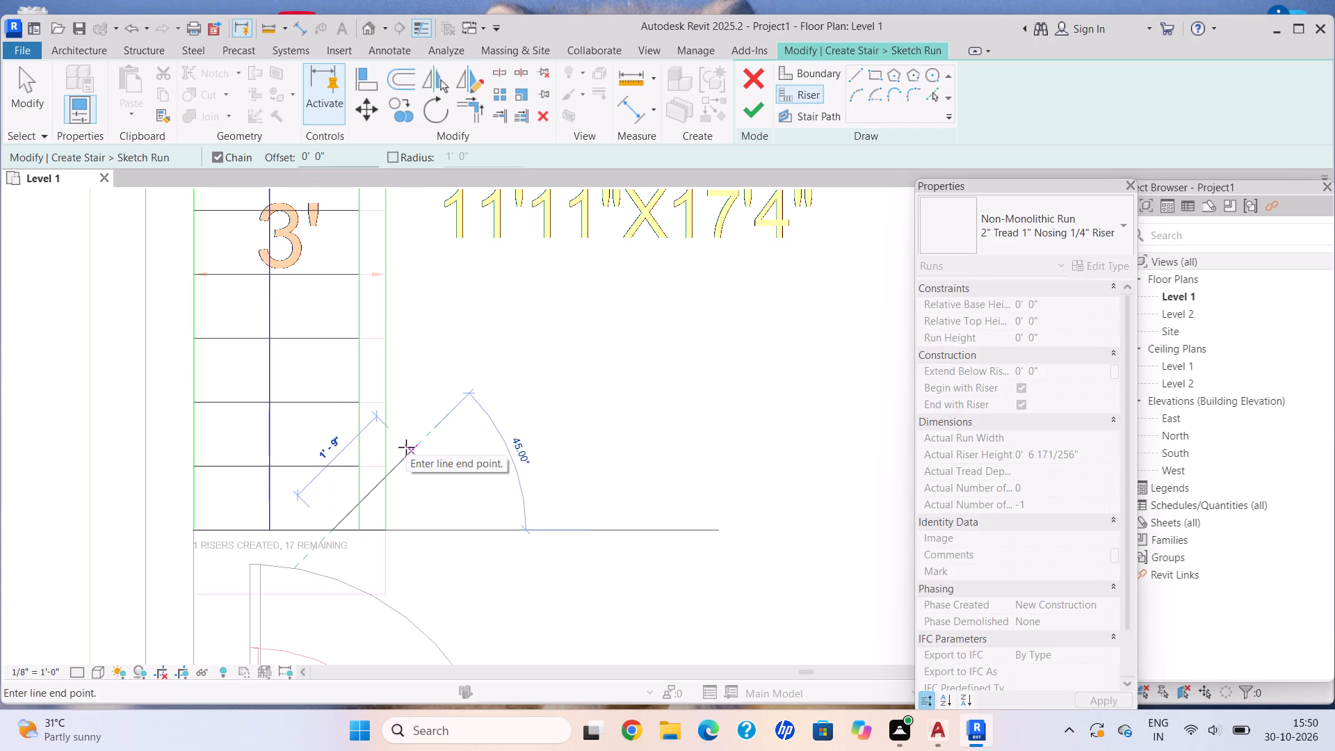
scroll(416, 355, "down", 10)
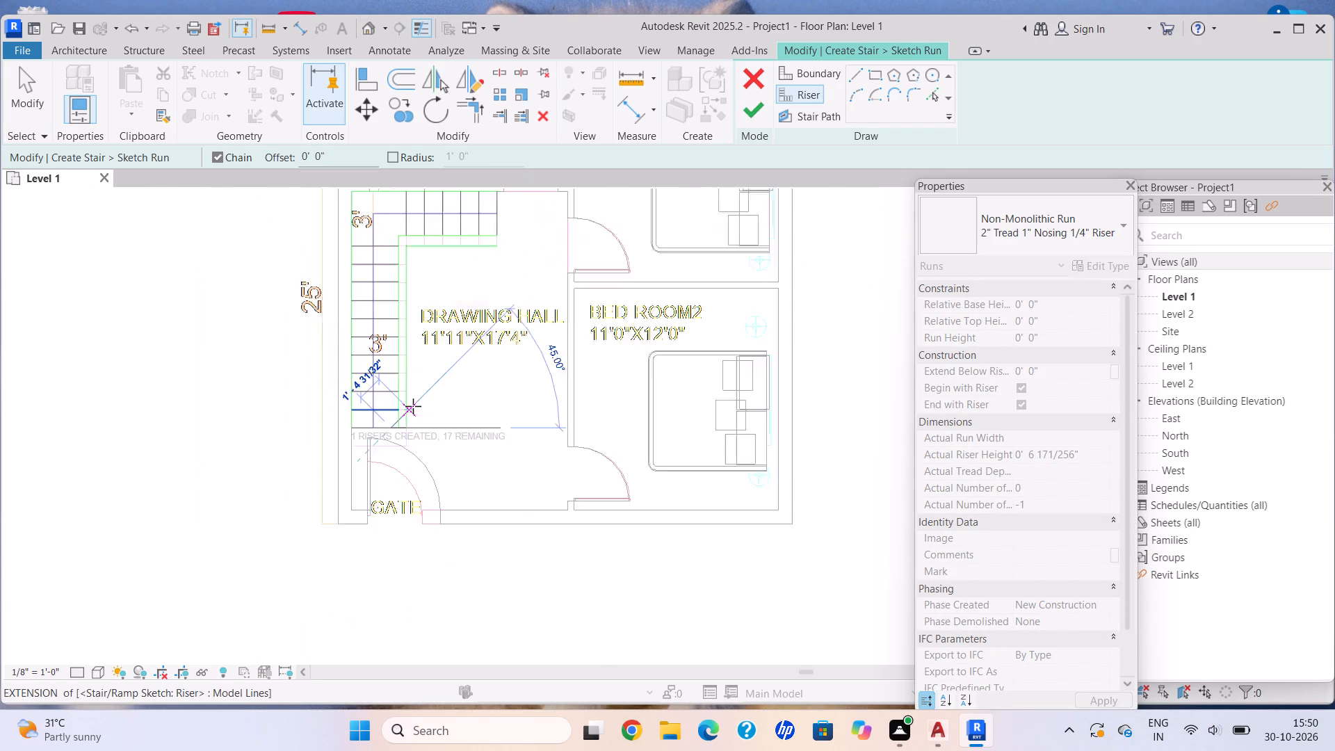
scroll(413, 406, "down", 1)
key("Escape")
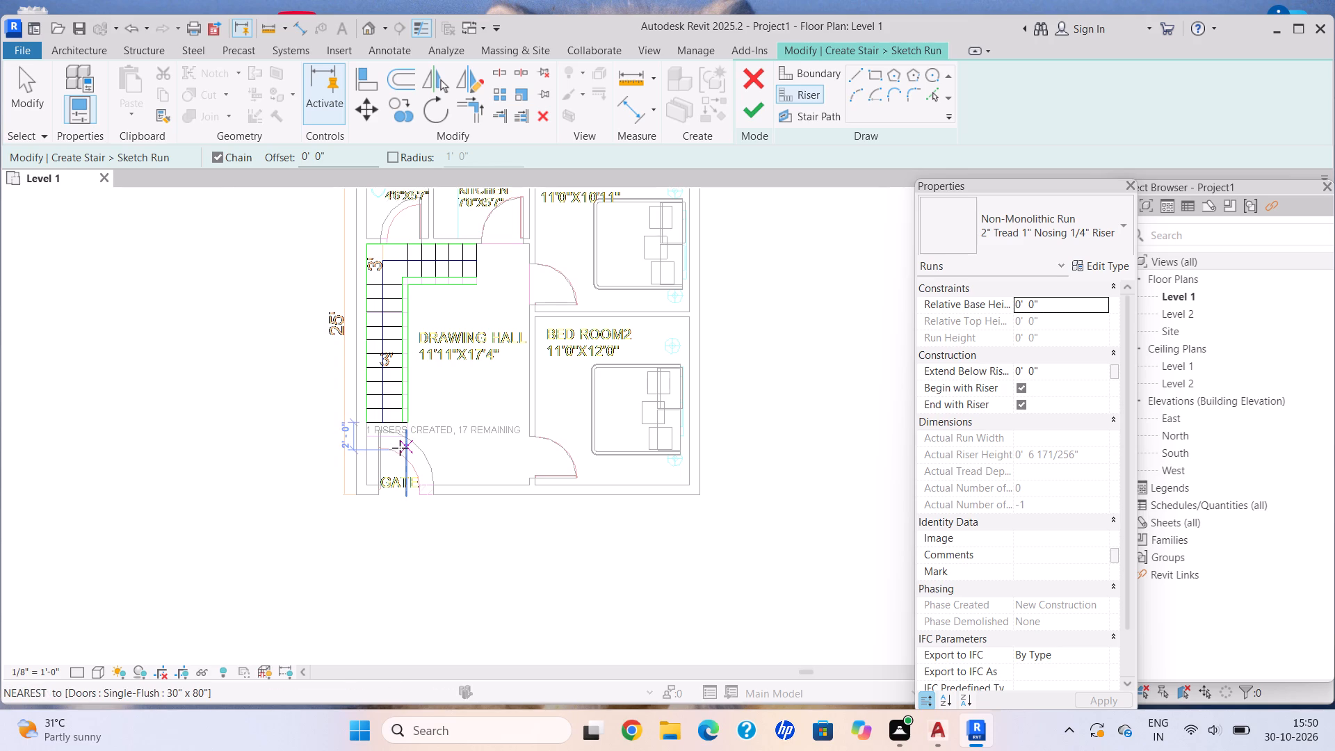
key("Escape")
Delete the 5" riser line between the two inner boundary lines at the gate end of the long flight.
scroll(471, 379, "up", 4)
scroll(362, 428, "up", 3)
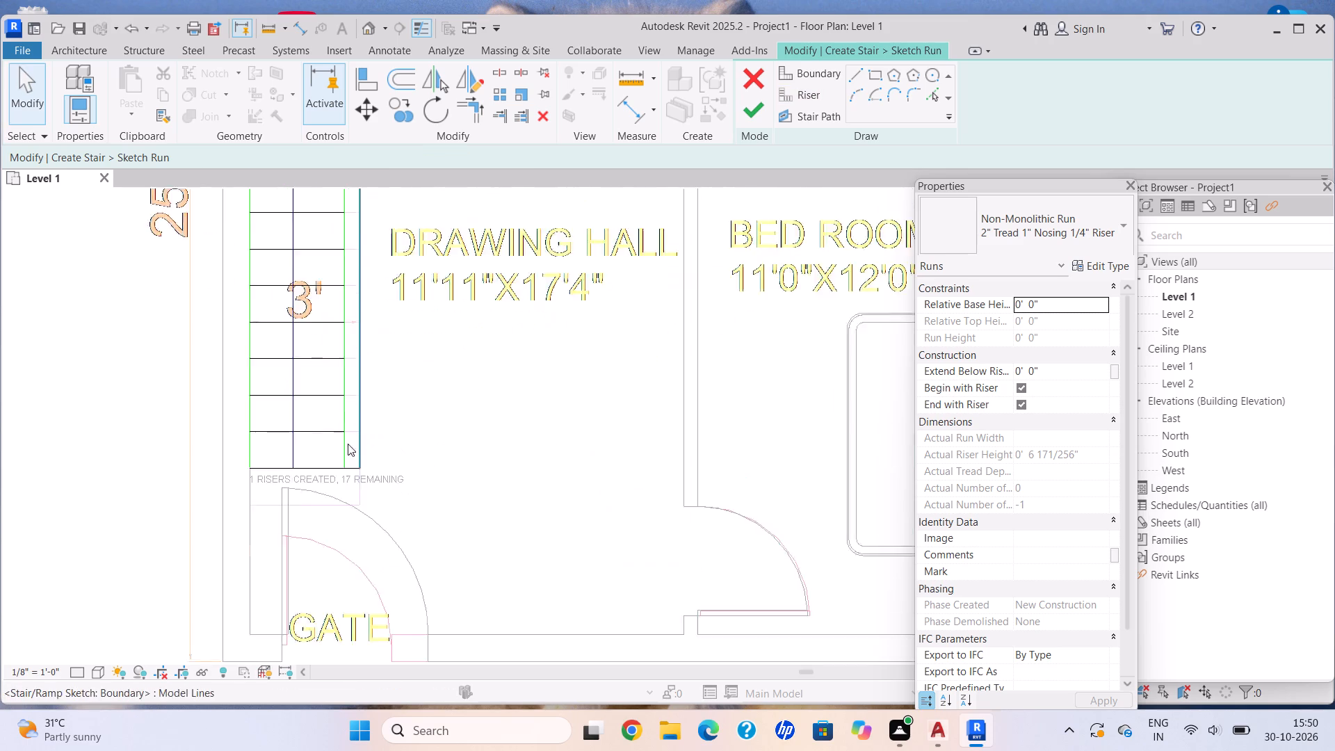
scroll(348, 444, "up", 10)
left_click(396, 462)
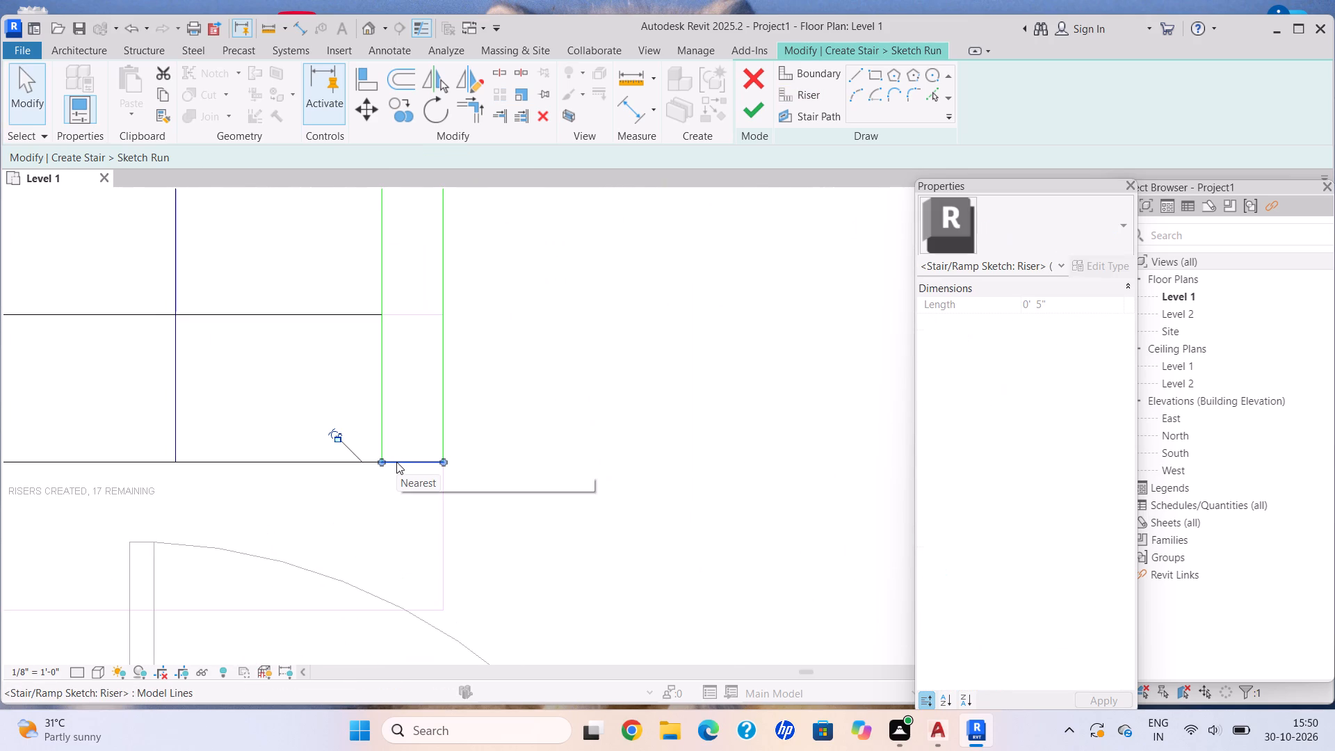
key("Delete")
Examine the boundaries, risers and path at both open ends and the corner of the stair sketch for errors.
scroll(396, 462, "down", 2)
middle_click_drag(396, 462, 407, 489)
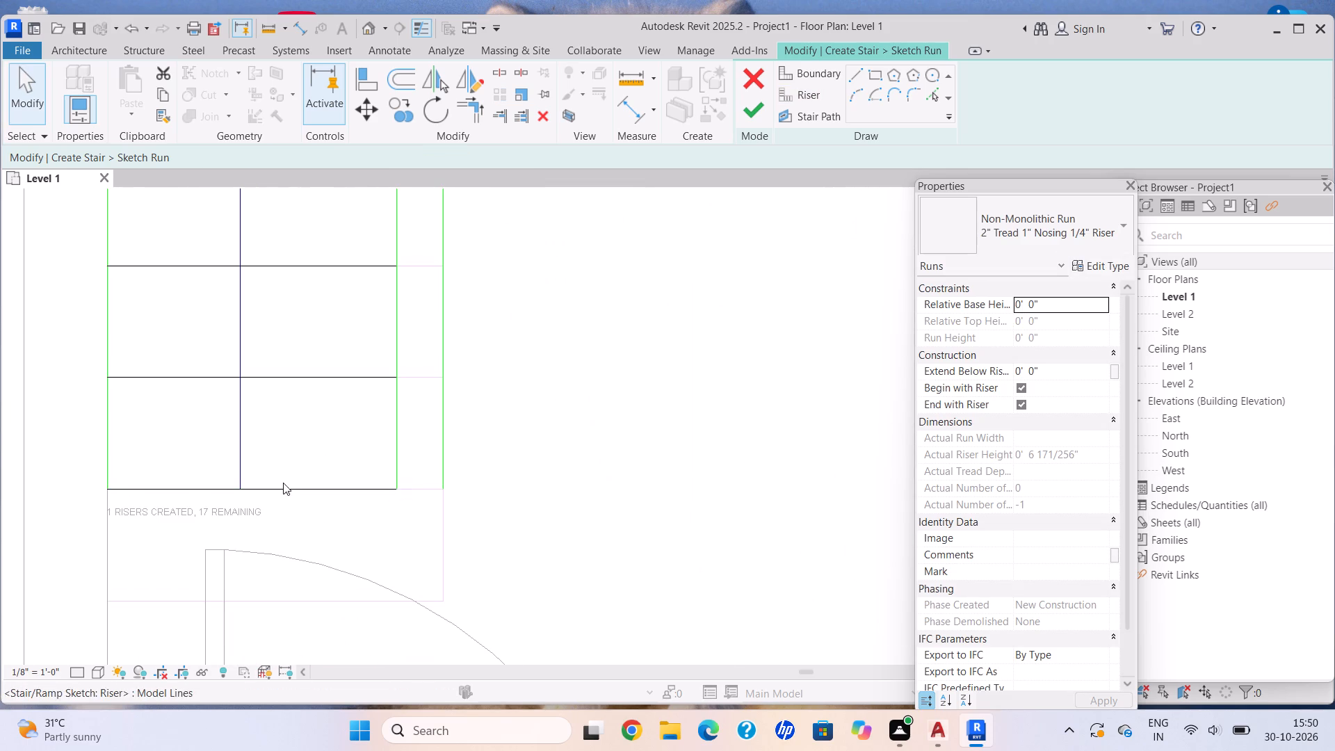
scroll(265, 494, "down", 12)
middle_click(268, 496)
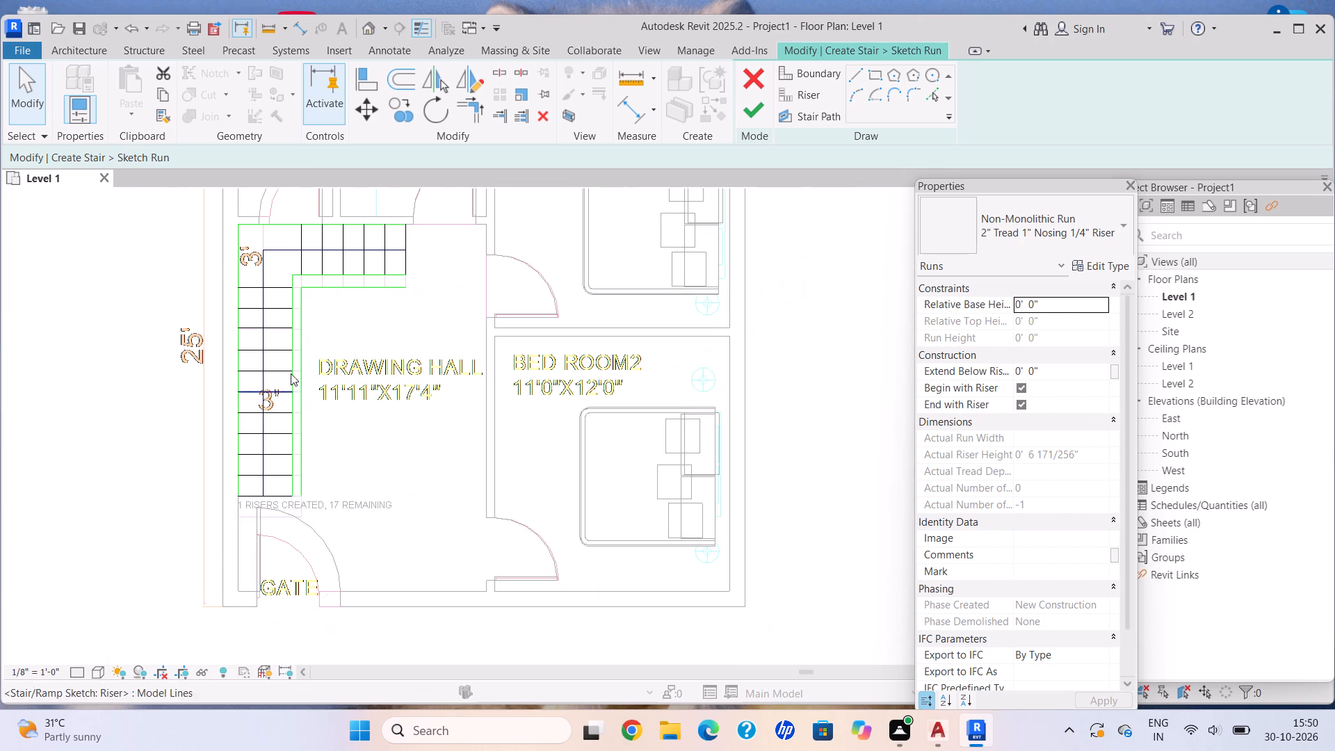
scroll(352, 264, "up", 8)
scroll(501, 252, "down", 2)
middle_click_drag(502, 285, 456, 418)
scroll(400, 410, "up", 5)
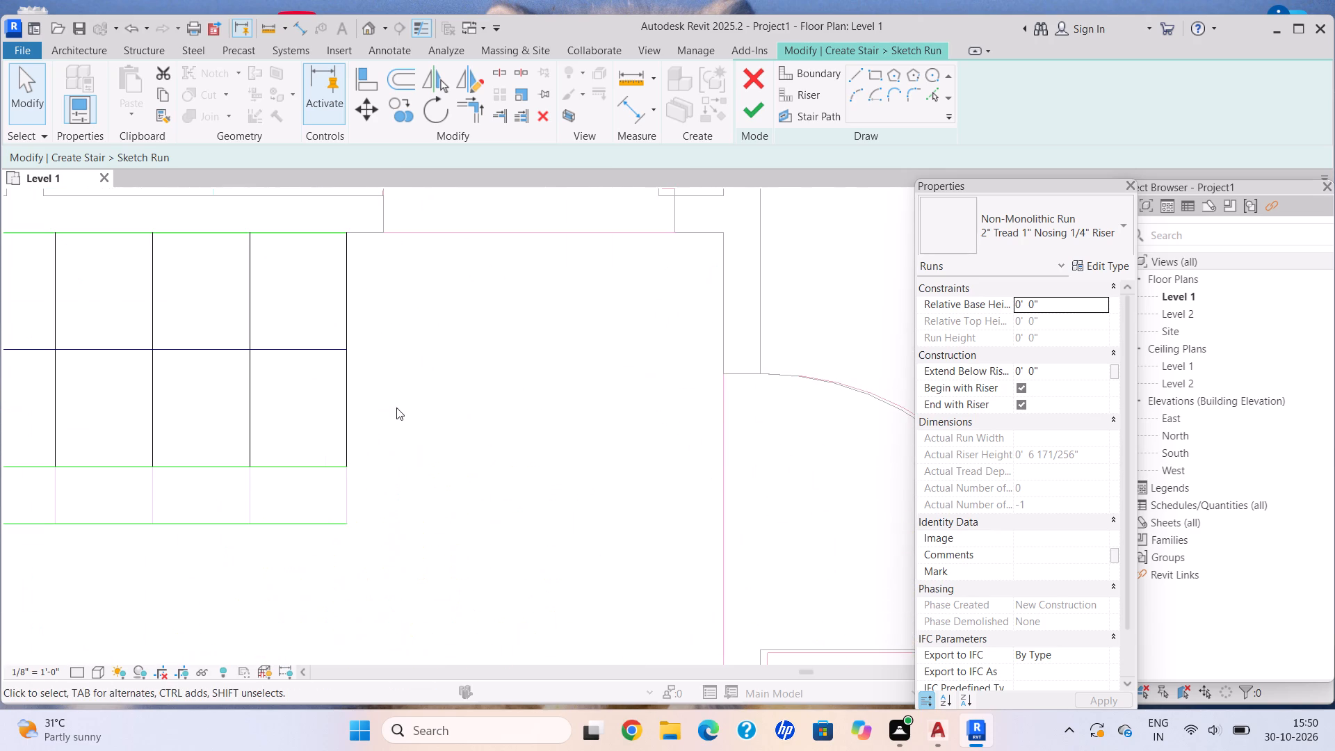
scroll(361, 369, "down", 4)
middle_click_drag(412, 389, 585, 398)
scroll(506, 530, "down", 4)
middle_click_drag(490, 535, 456, 293)
scroll(452, 318, "up", 1)
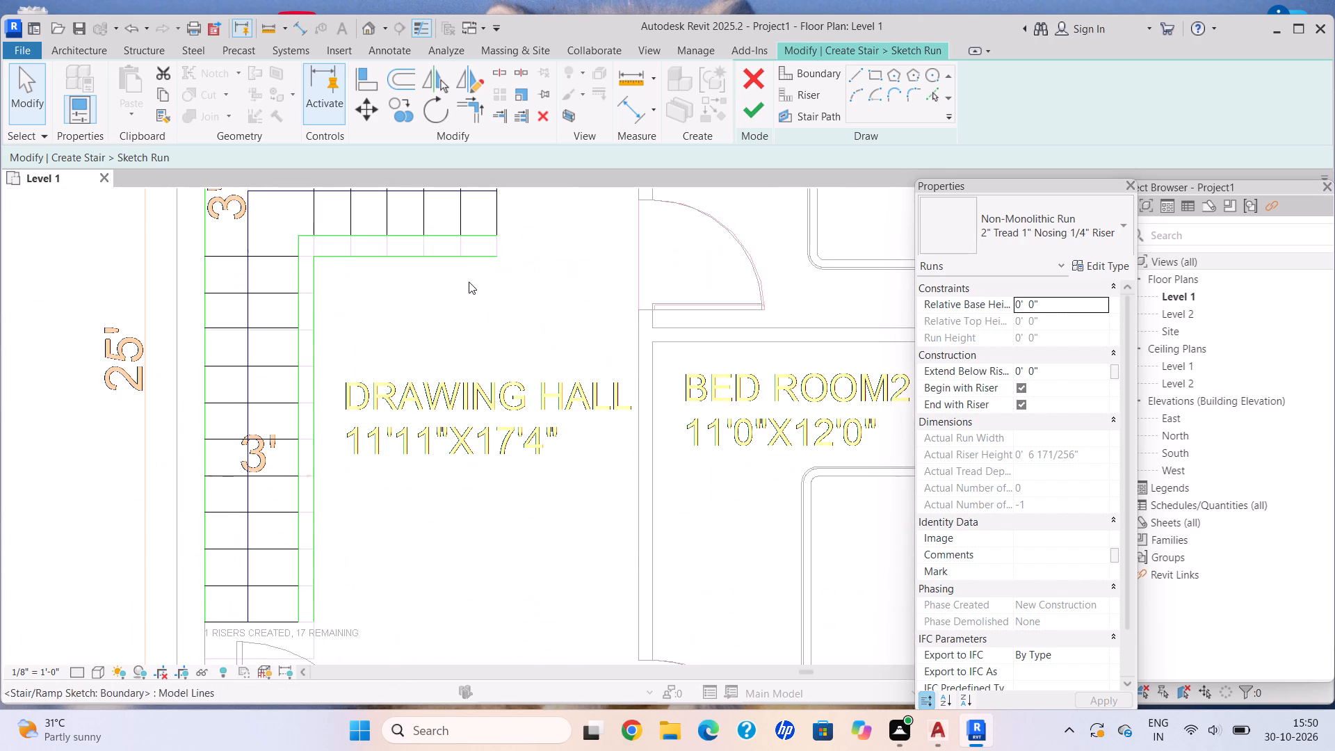
scroll(460, 433, "down", 5)
middle_click_drag(453, 432, 444, 406)
middle_click_drag(441, 391, 430, 357)
scroll(385, 436, "up", 8)
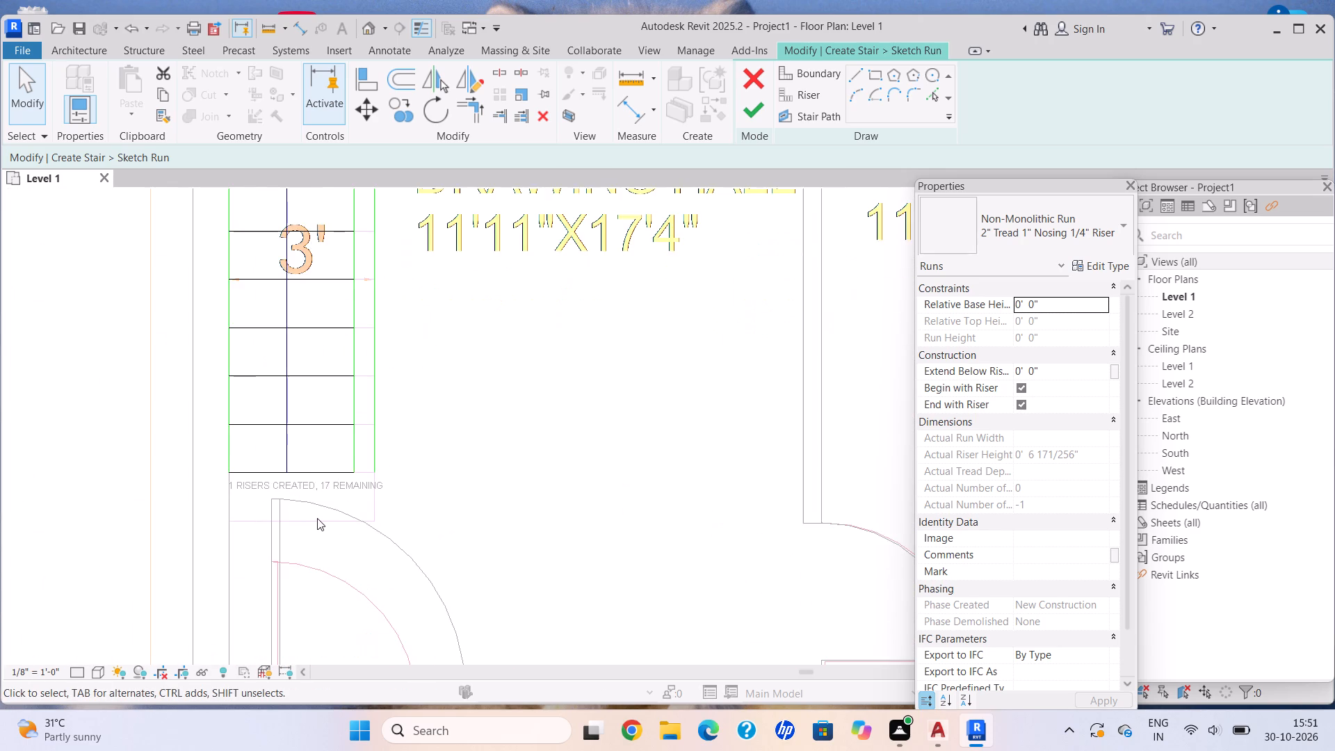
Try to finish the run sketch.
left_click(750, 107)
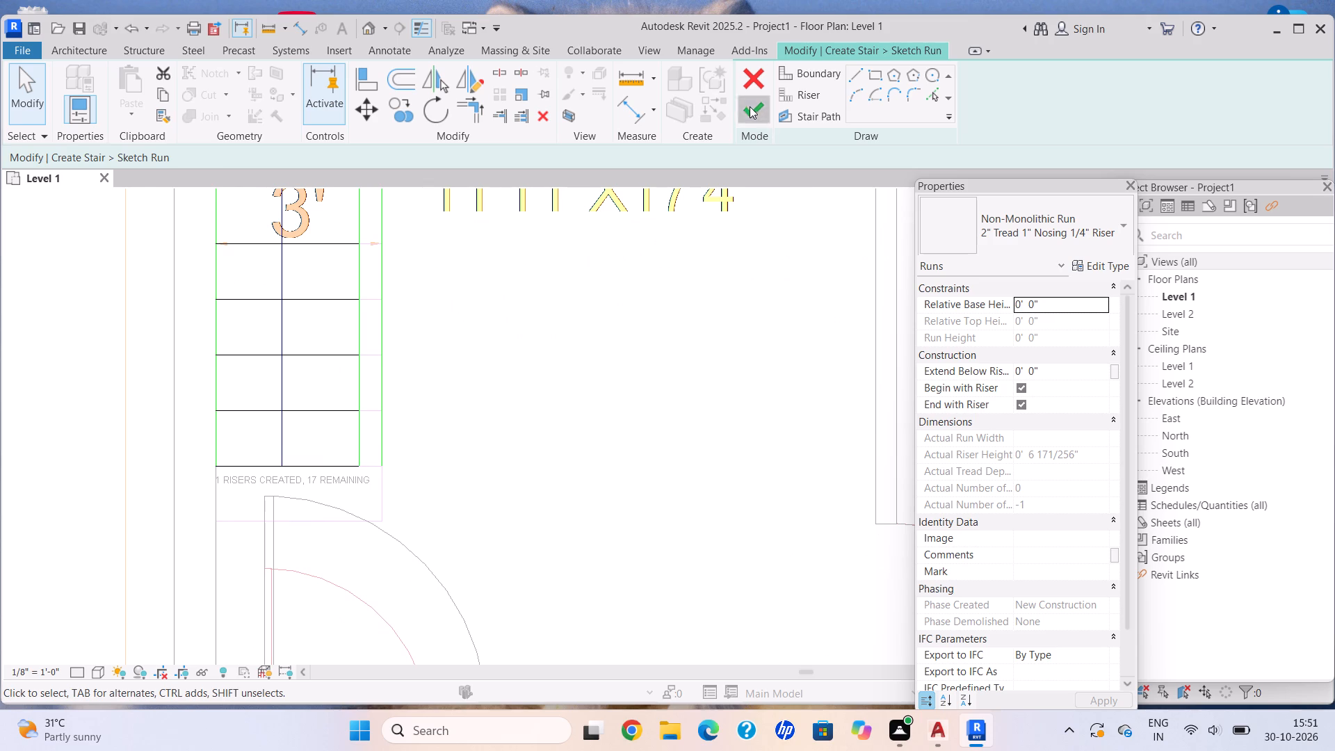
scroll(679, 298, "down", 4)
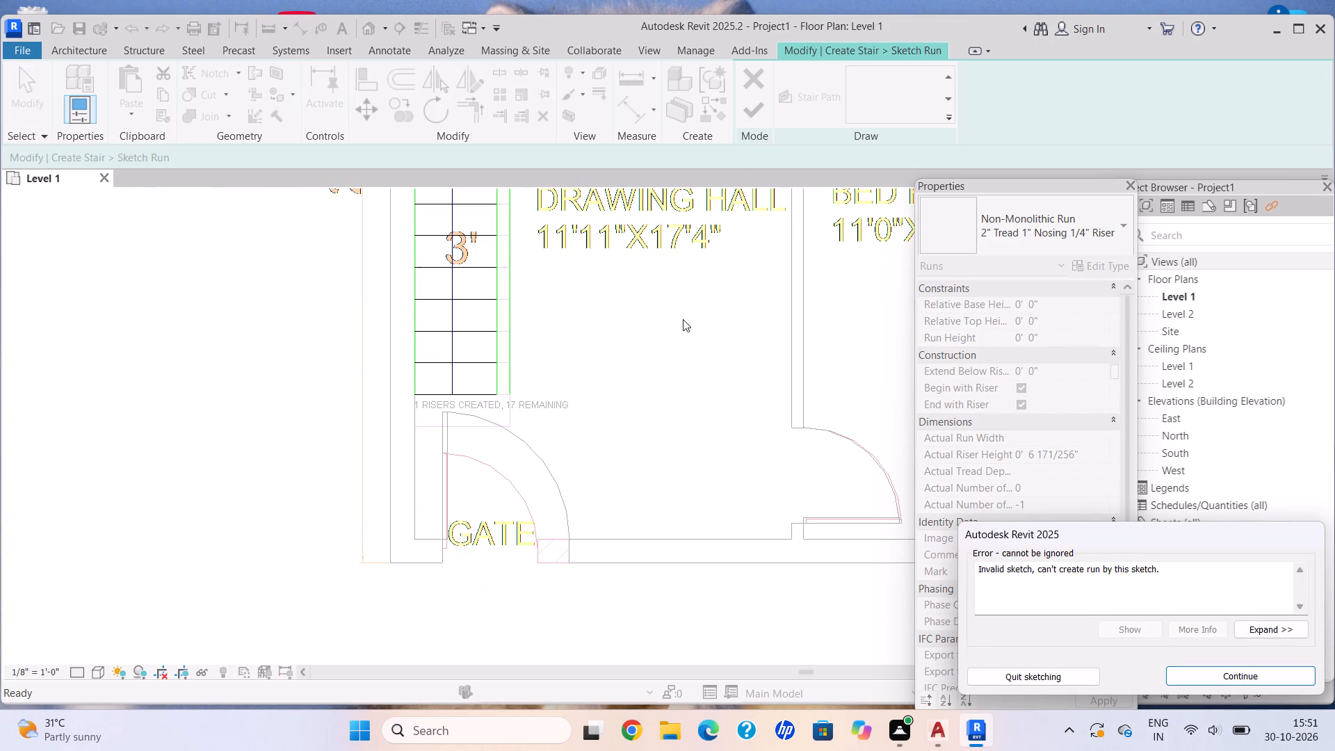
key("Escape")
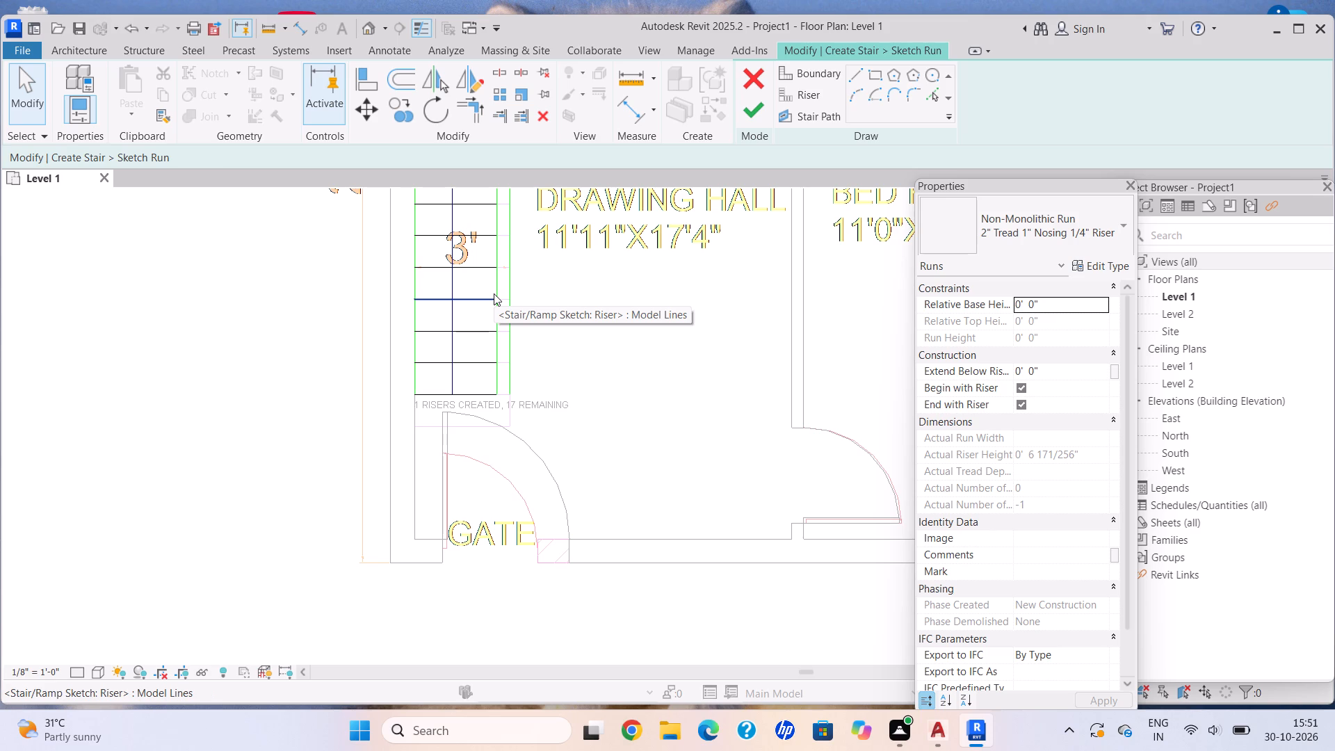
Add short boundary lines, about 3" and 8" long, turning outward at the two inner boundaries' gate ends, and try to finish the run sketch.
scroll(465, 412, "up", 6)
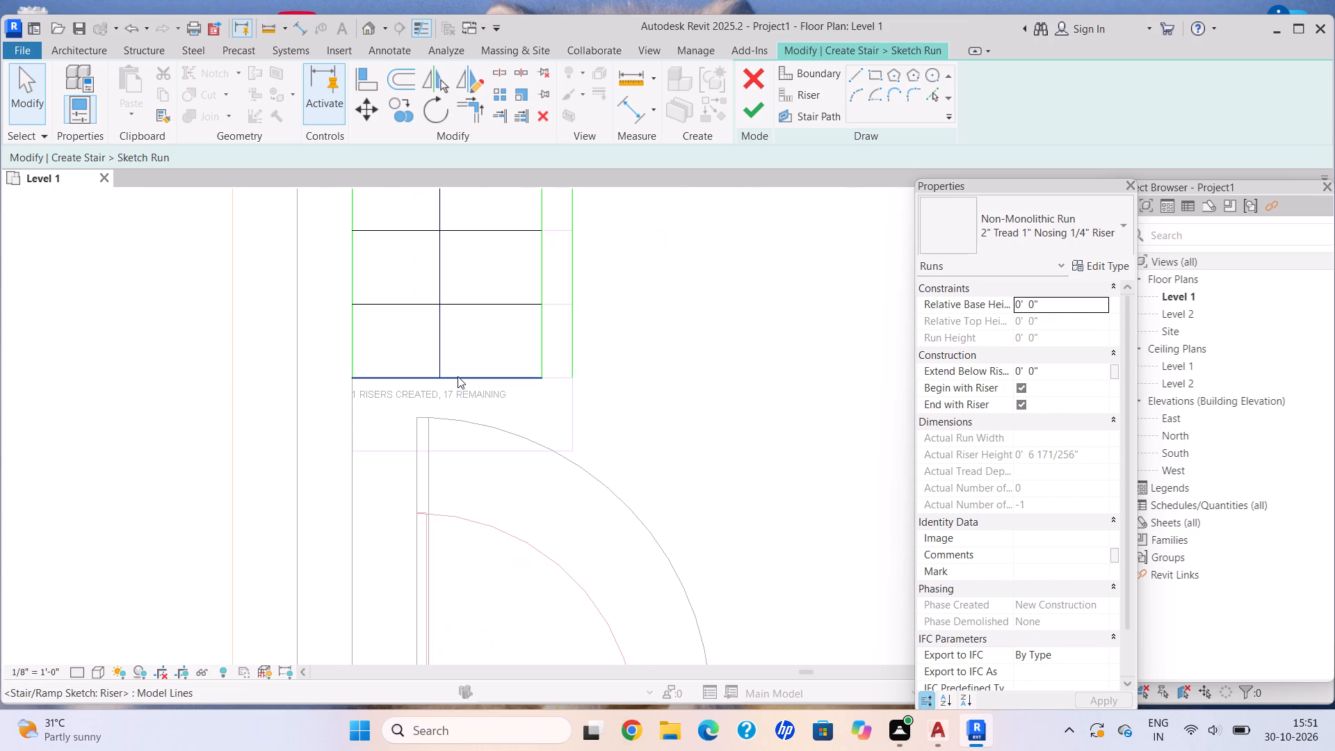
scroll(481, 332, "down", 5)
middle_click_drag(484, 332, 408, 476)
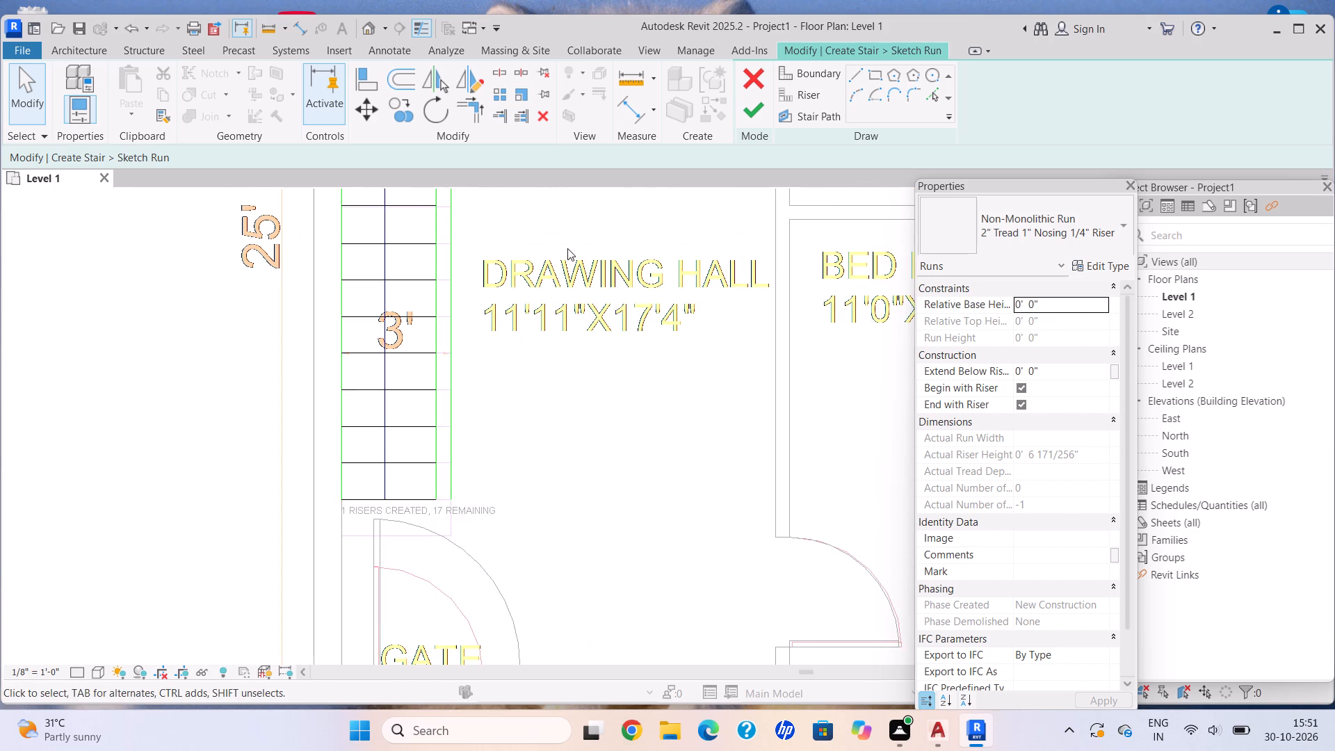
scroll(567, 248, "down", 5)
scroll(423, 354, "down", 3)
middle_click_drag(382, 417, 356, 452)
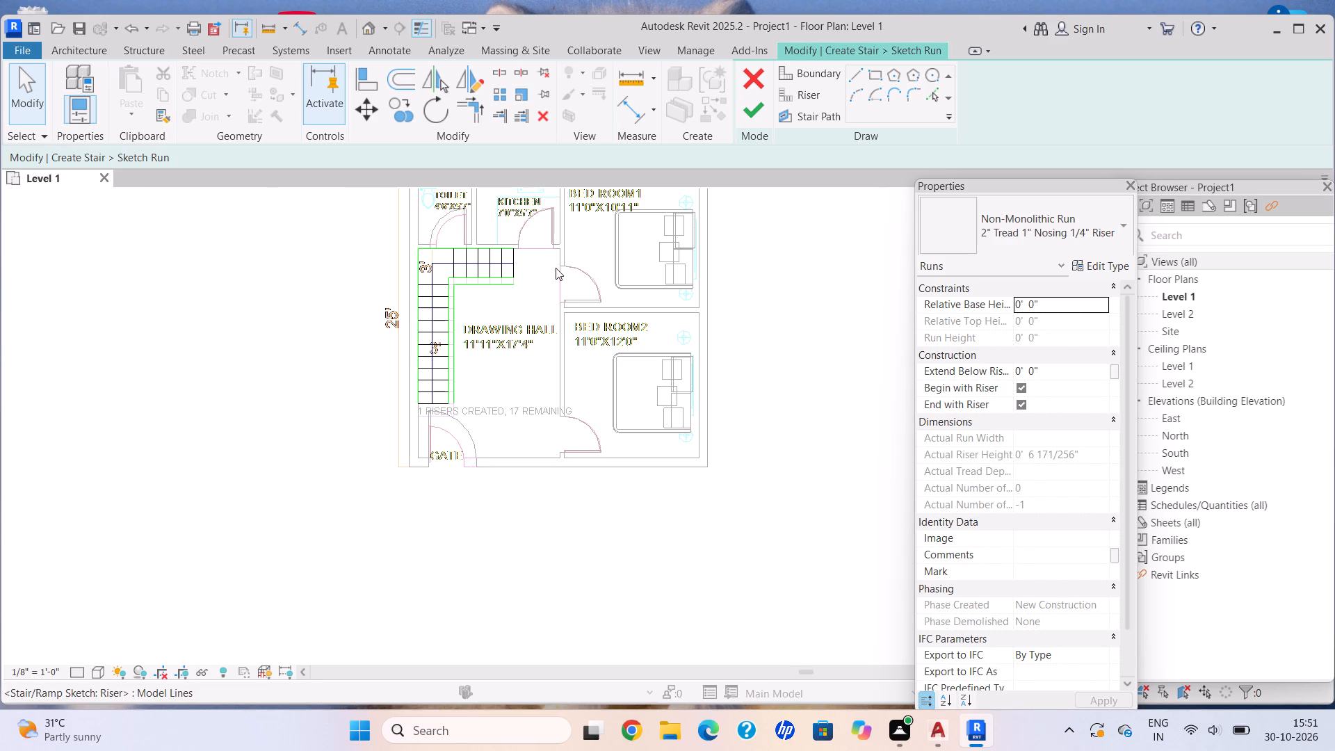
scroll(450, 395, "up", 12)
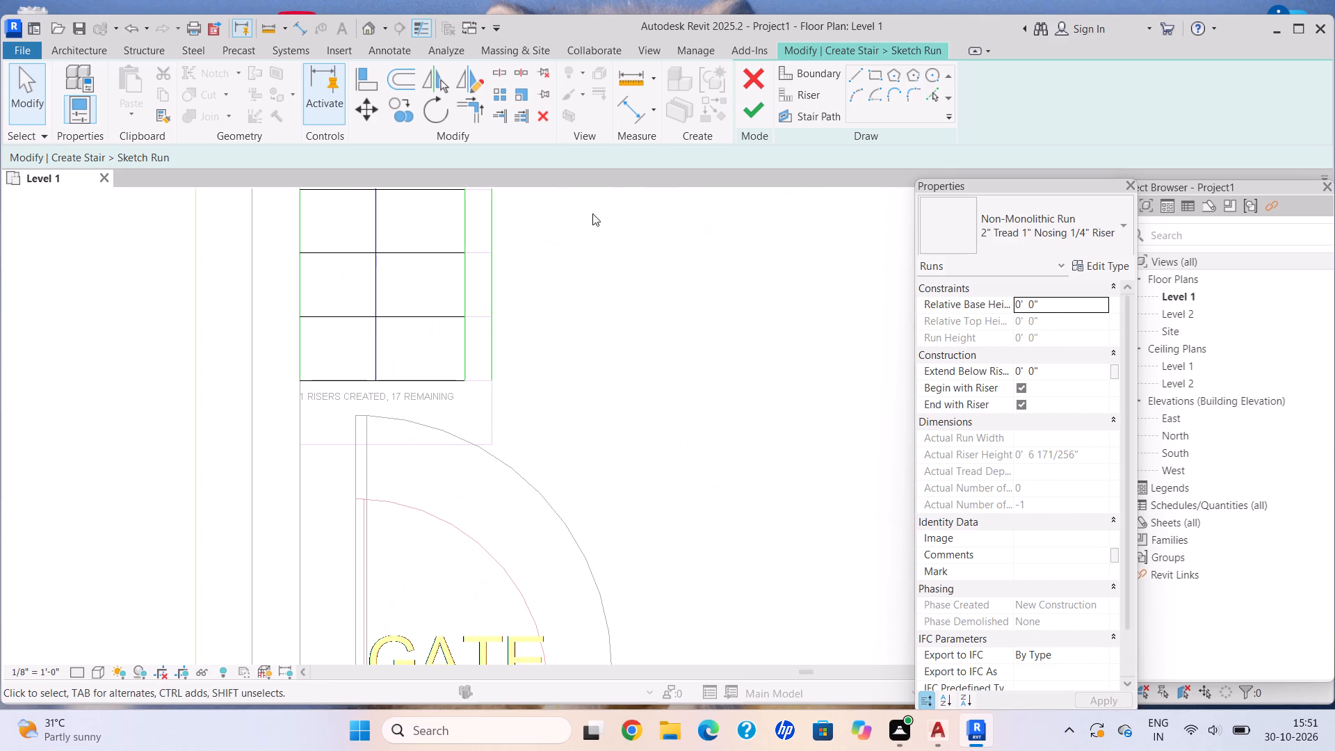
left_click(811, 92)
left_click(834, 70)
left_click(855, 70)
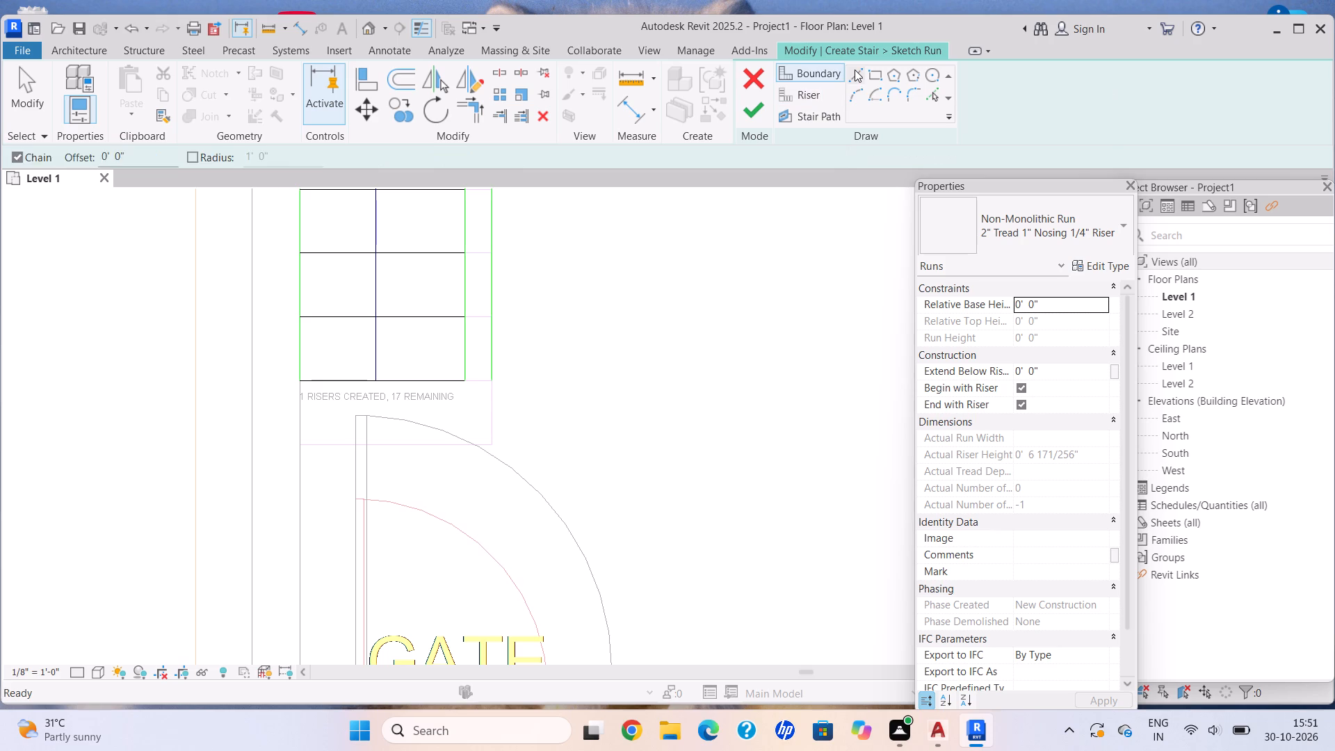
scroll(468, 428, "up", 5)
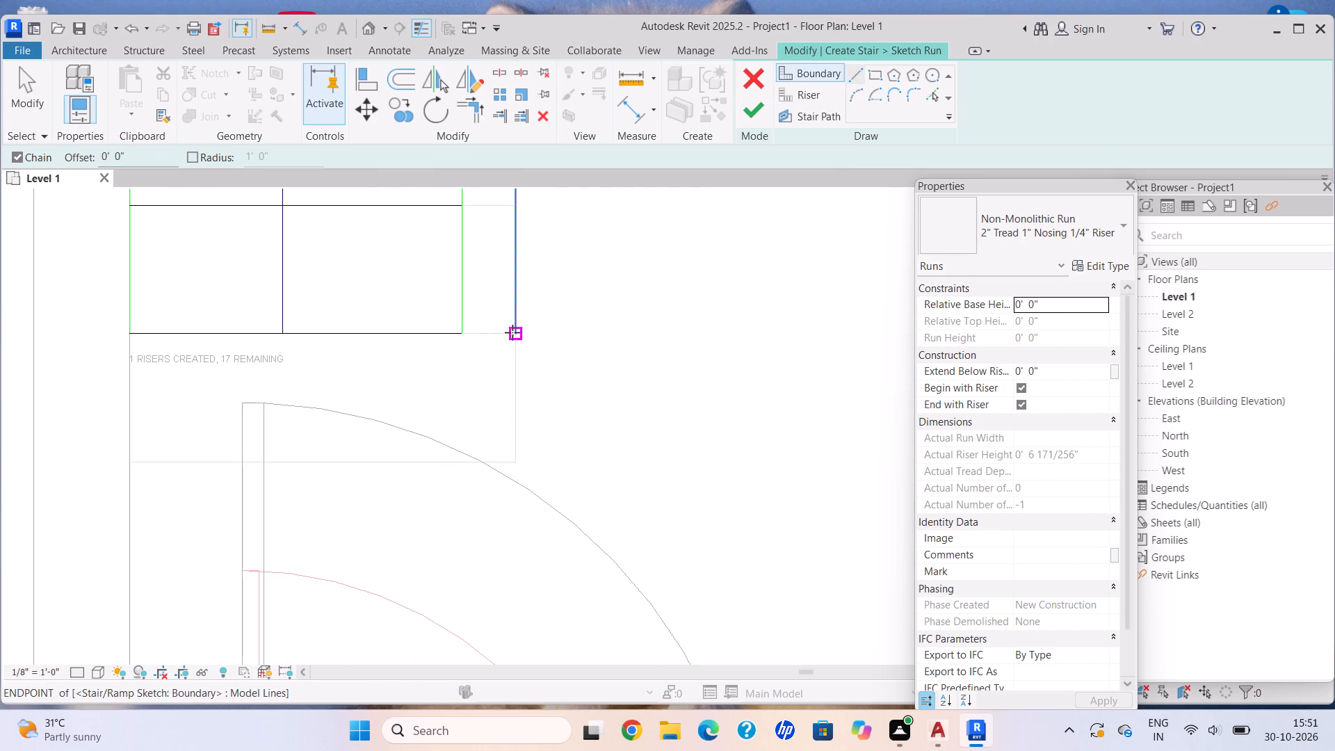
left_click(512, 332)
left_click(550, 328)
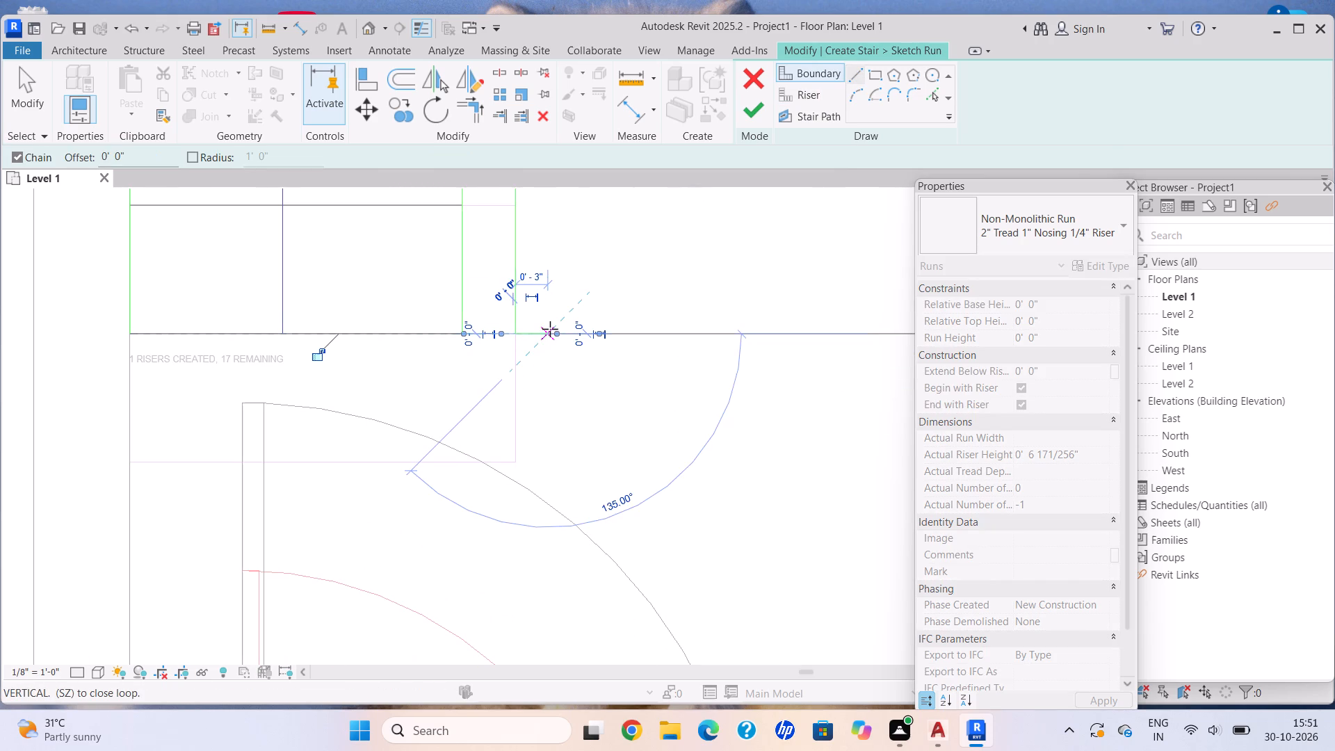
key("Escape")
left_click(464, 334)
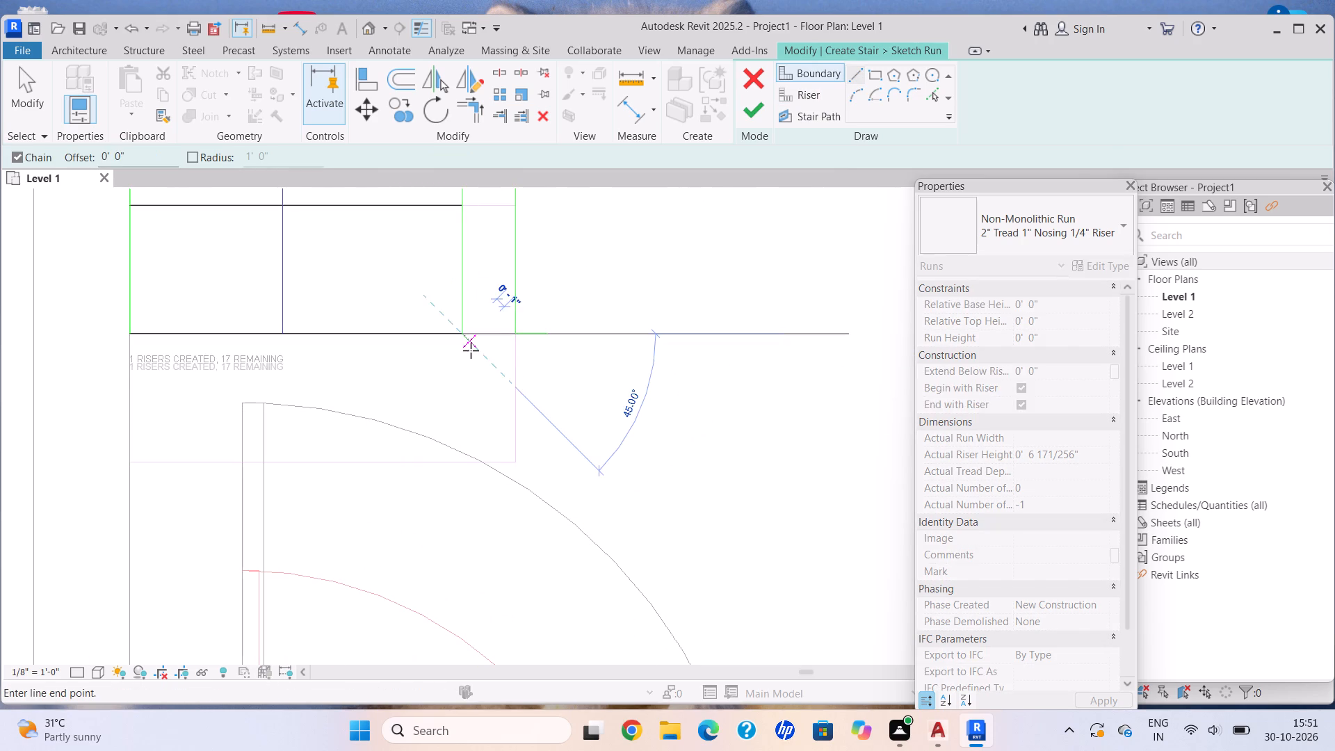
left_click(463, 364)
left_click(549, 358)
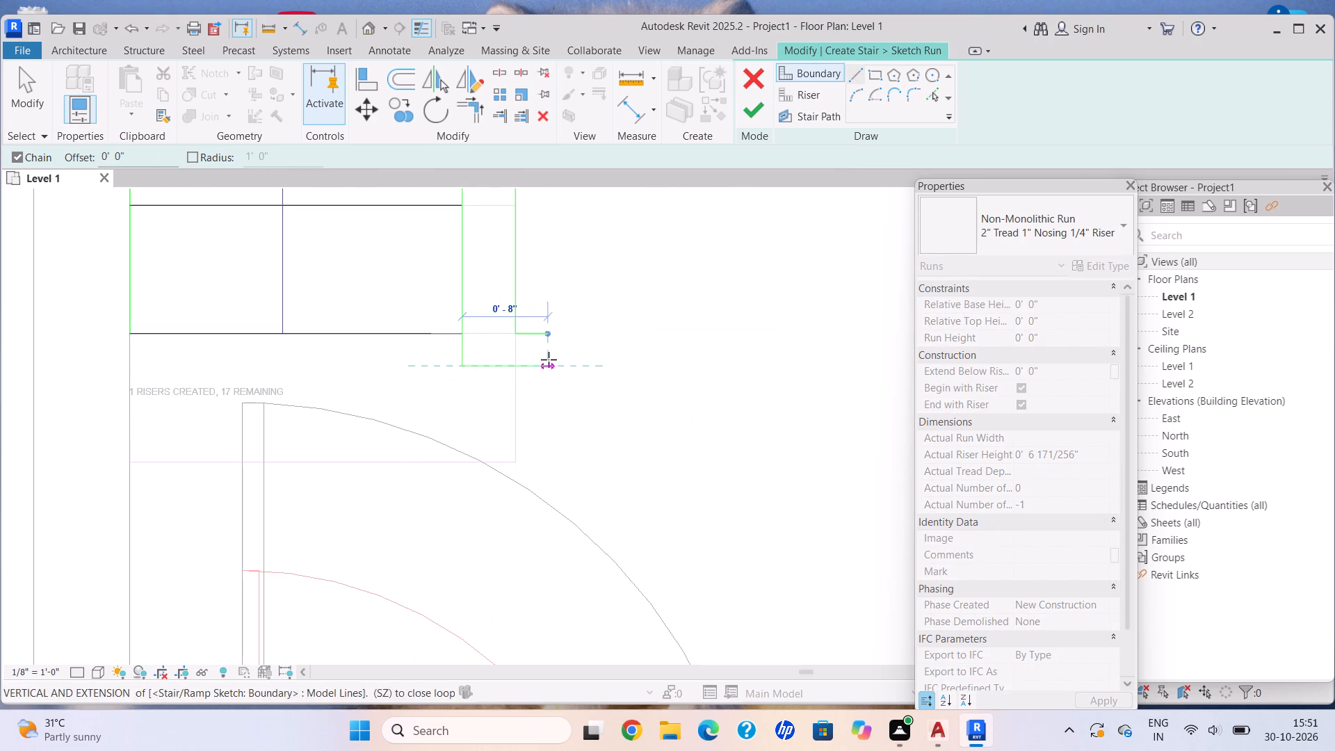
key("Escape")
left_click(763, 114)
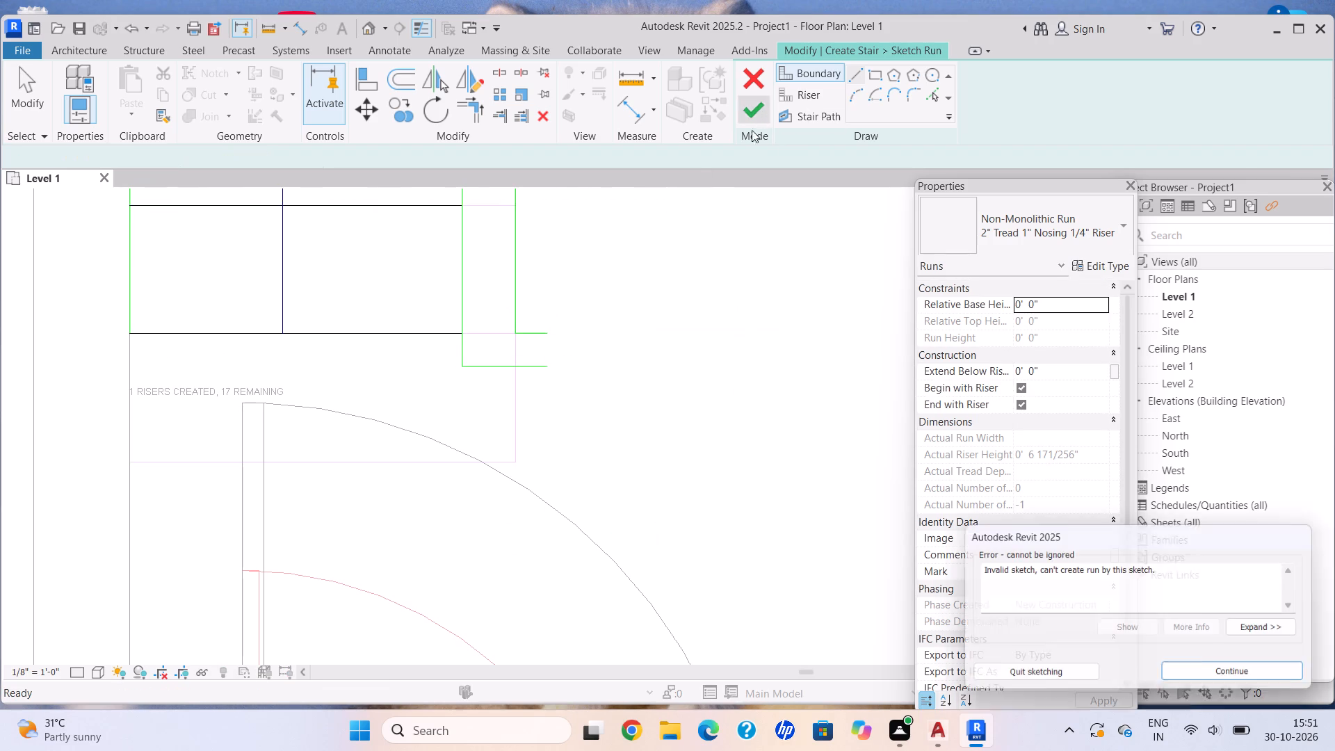
Quit the run sketch and discard the sketched run.
scroll(585, 386, "down", 3)
left_click(1037, 673)
scroll(622, 503, "down", 4)
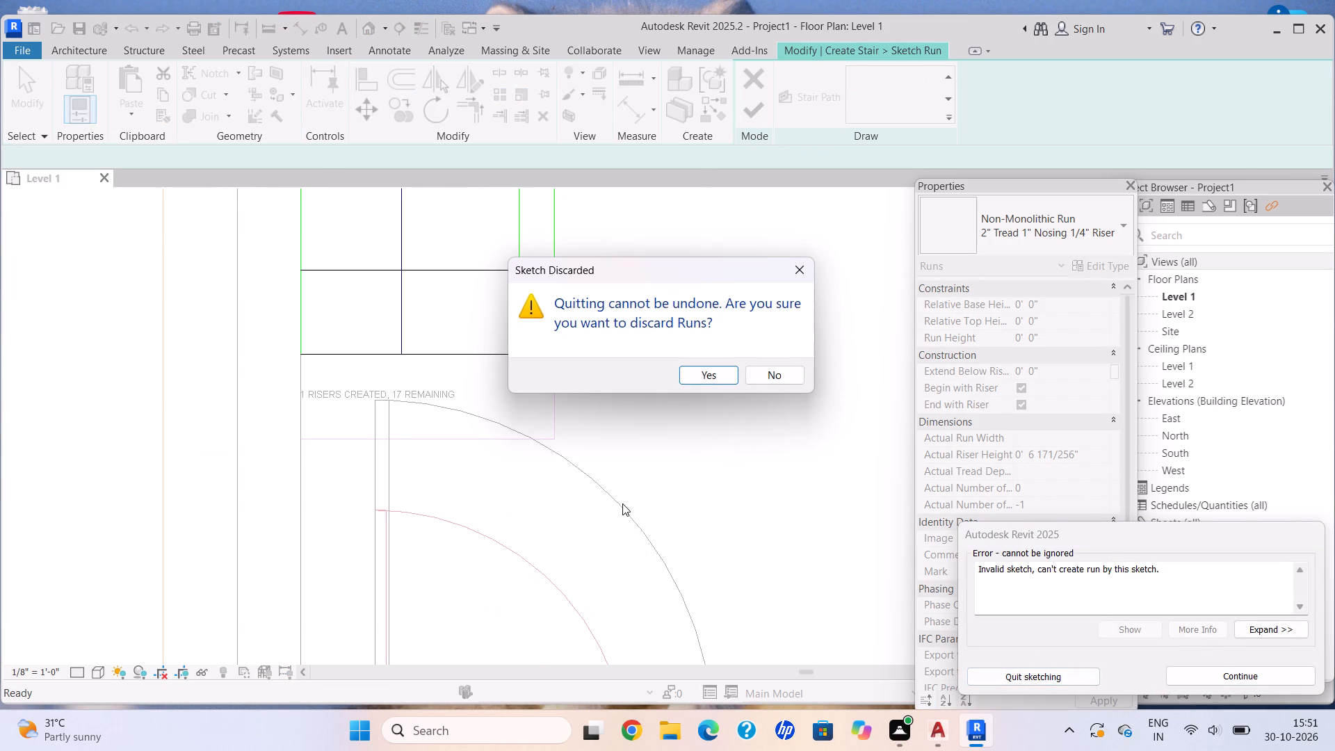
left_click(703, 380)
Examine the stair outline in the CAD plan from the gate end to the toilet and kitchen wall.
scroll(552, 400, "down", 1)
middle_click_drag(549, 405, 492, 480)
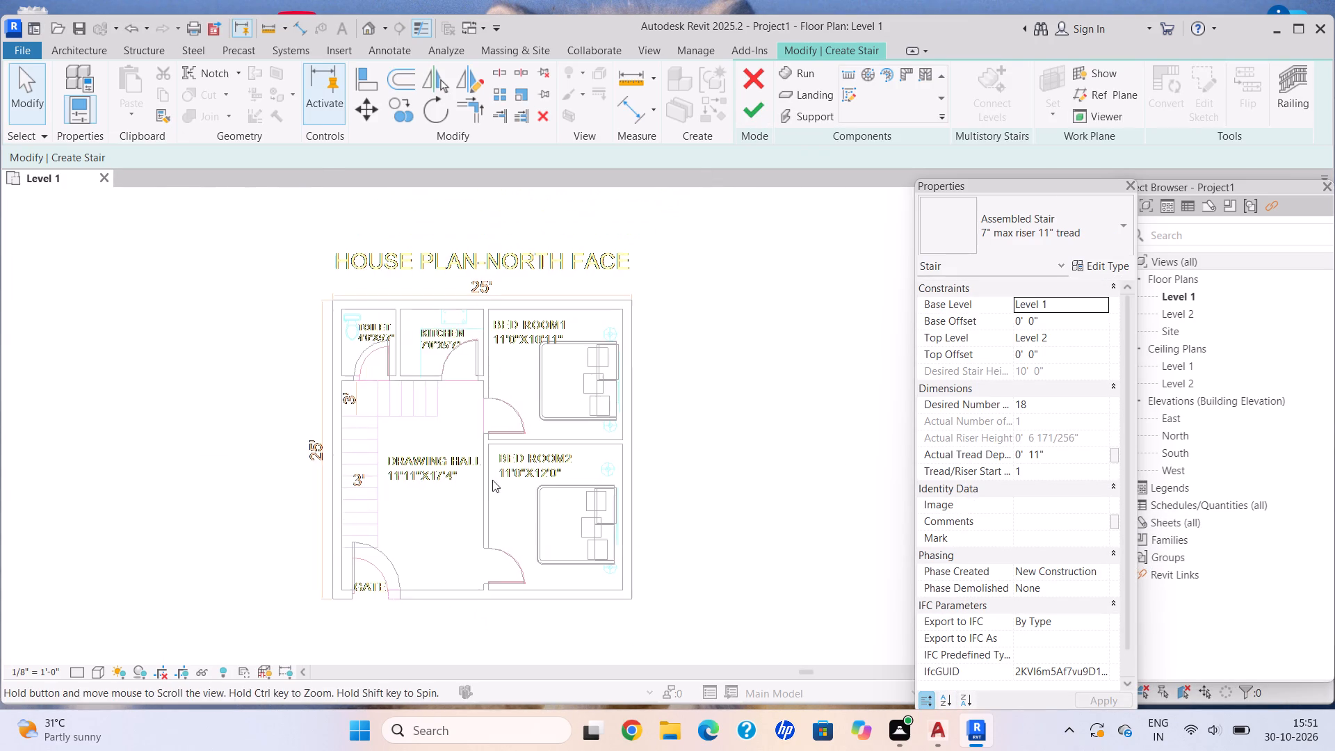
scroll(384, 435, "up", 3)
key("Escape")
middle_click_drag(406, 459, 502, 378)
middle_click_drag(458, 482, 510, 424)
scroll(510, 424, "up", 4)
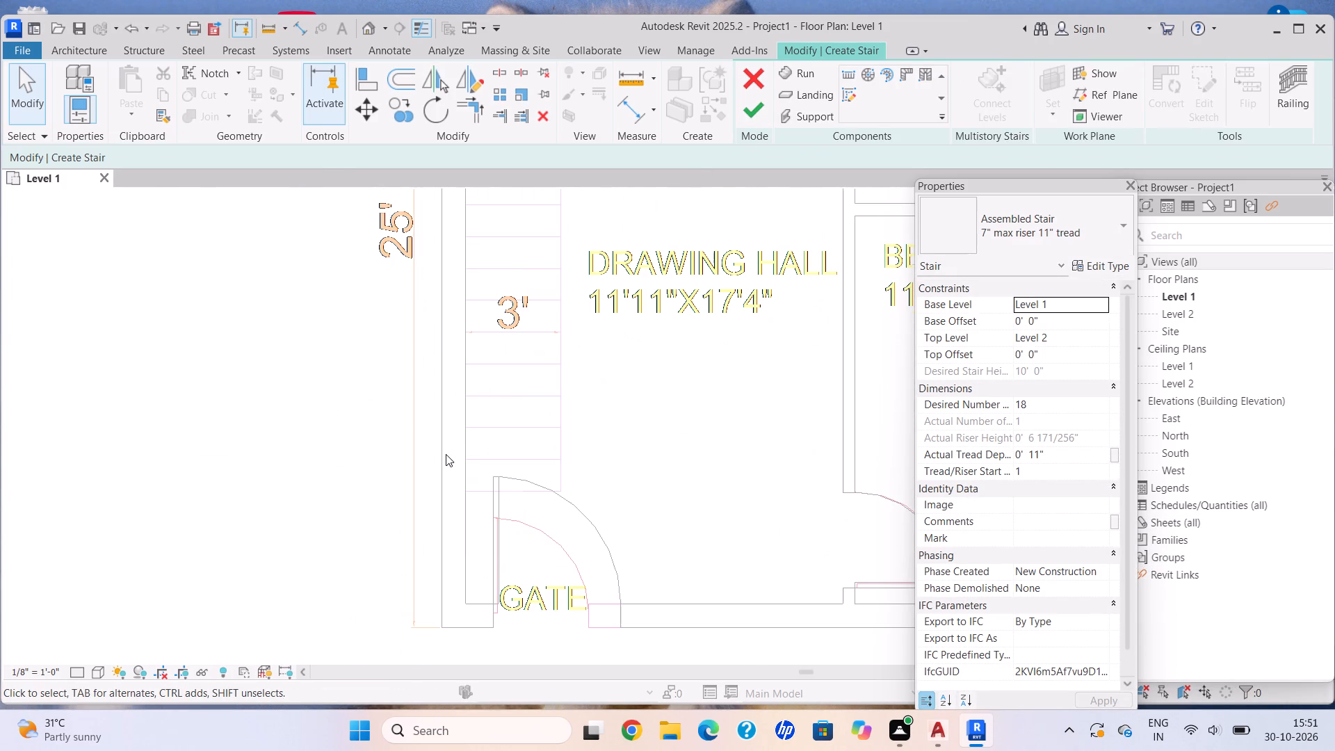
scroll(501, 411, "down", 3)
middle_click_drag(507, 433, 442, 471)
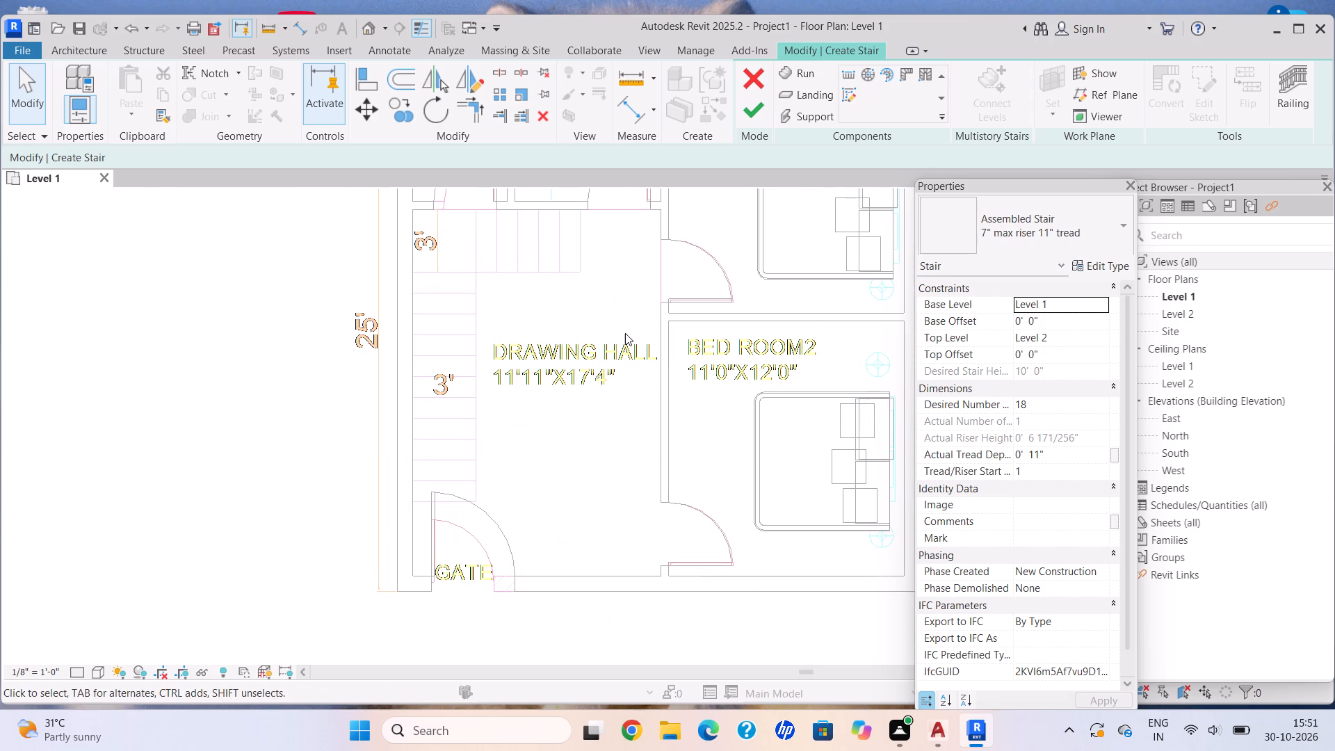
middle_click_drag(635, 334, 613, 341)
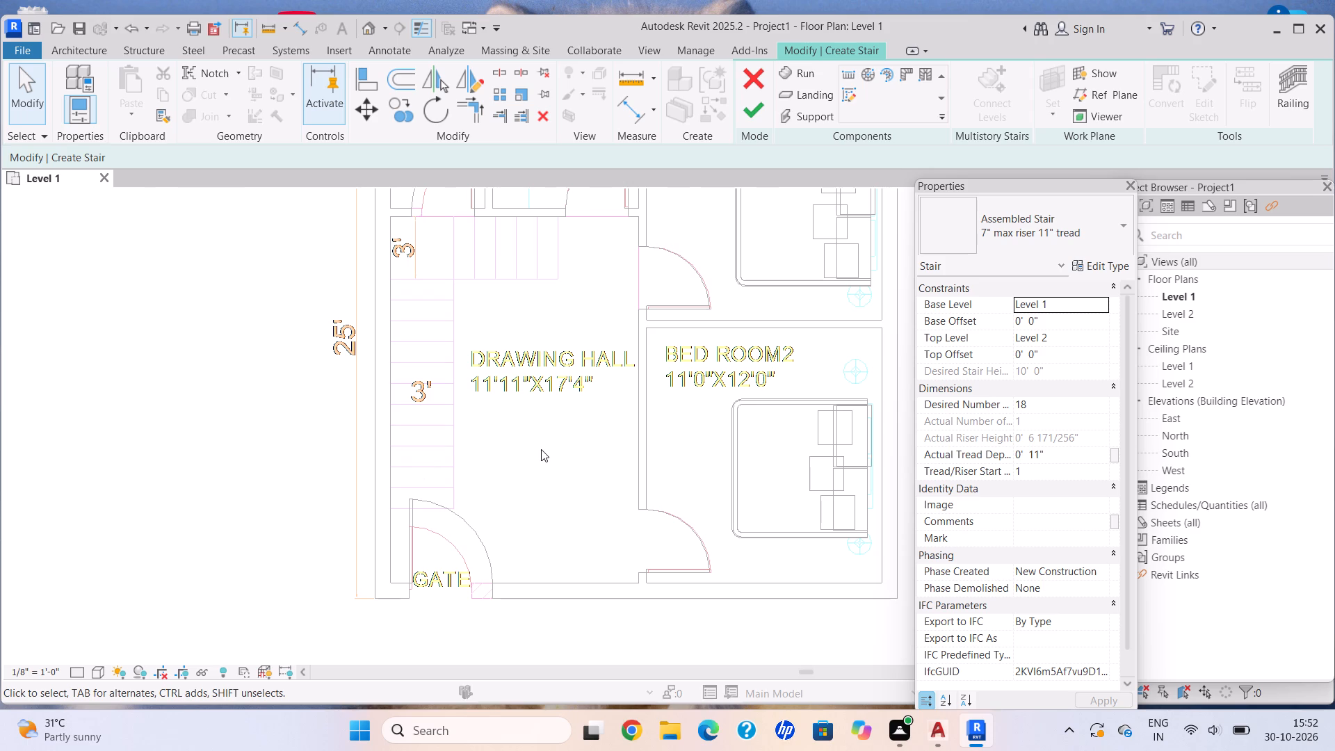
Start a new sketched run and draw its outer boundary along the kitchen-side wall and the long outer wall to the gate-end tread.
left_click(854, 97)
left_click(821, 75)
left_click(855, 74)
scroll(604, 258, "down", 2)
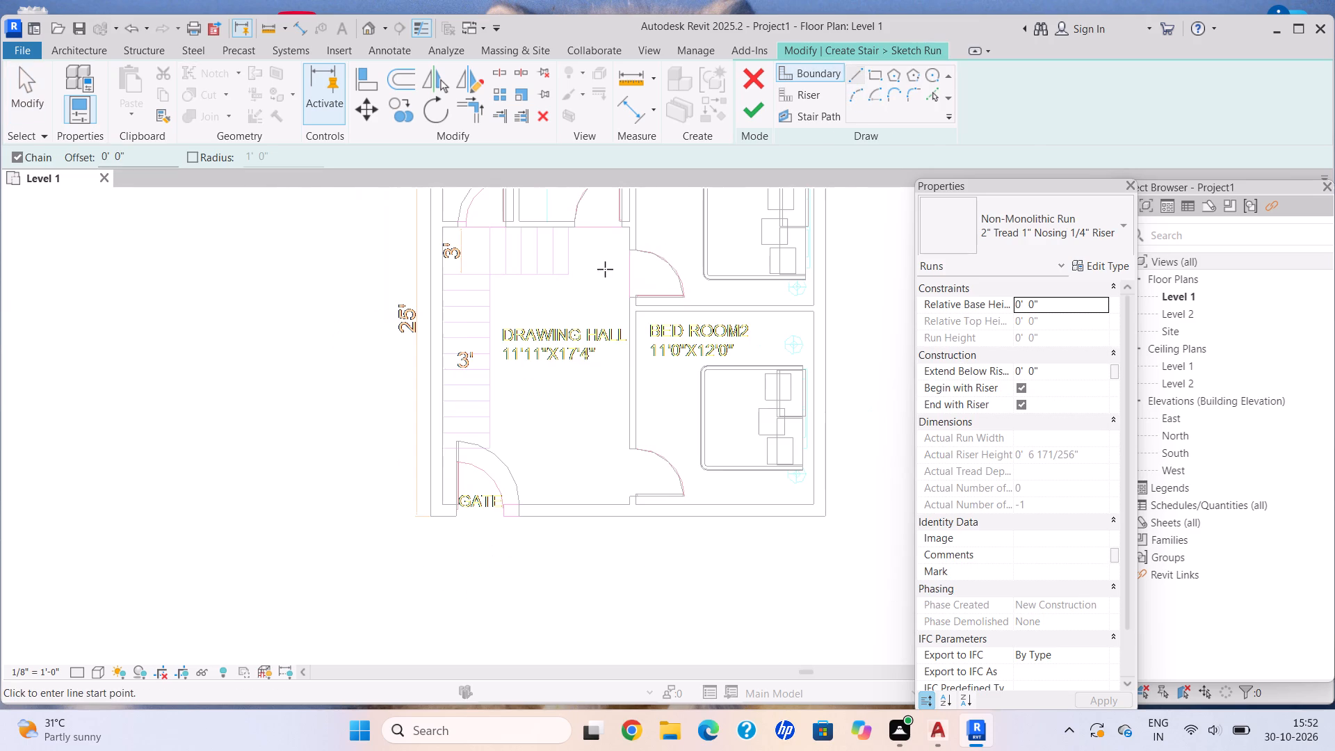
scroll(571, 236, "up", 7)
left_click(573, 229)
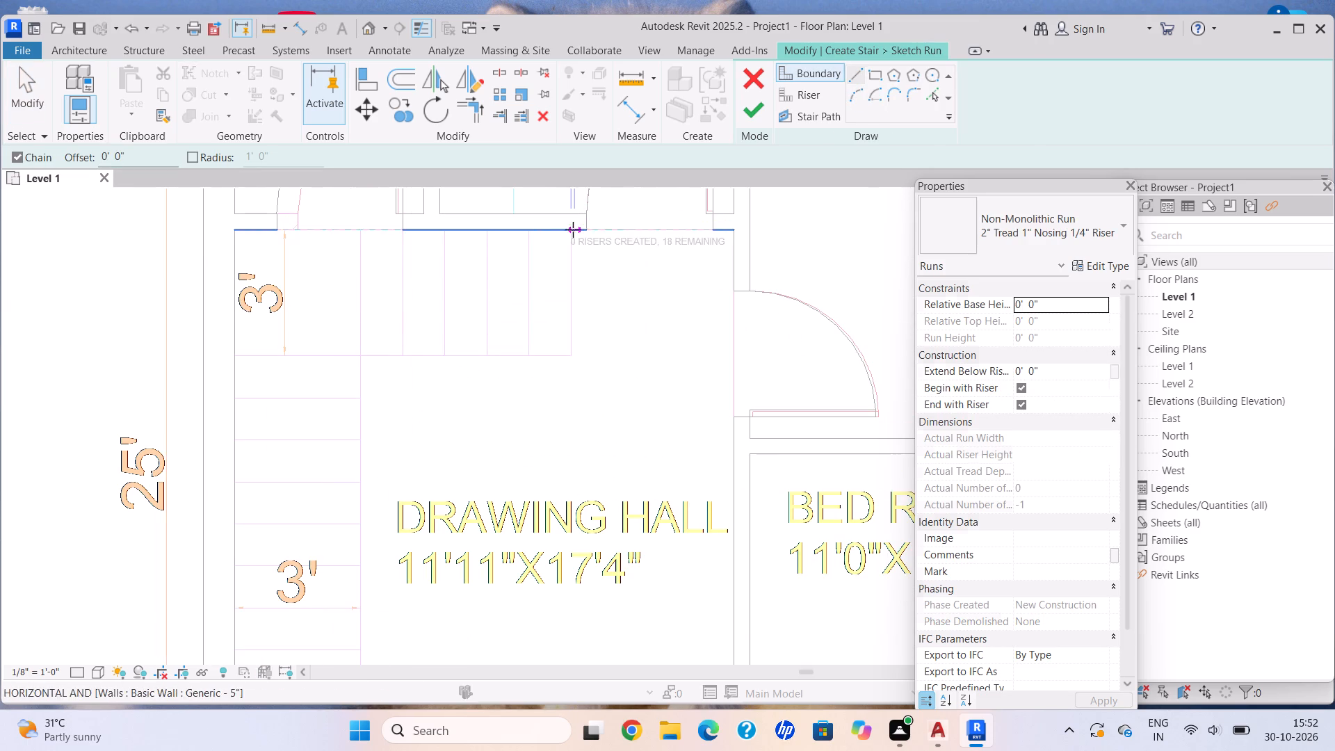
left_click(234, 233)
scroll(237, 511, "down", 2)
middle_click_drag(237, 511, 213, 391)
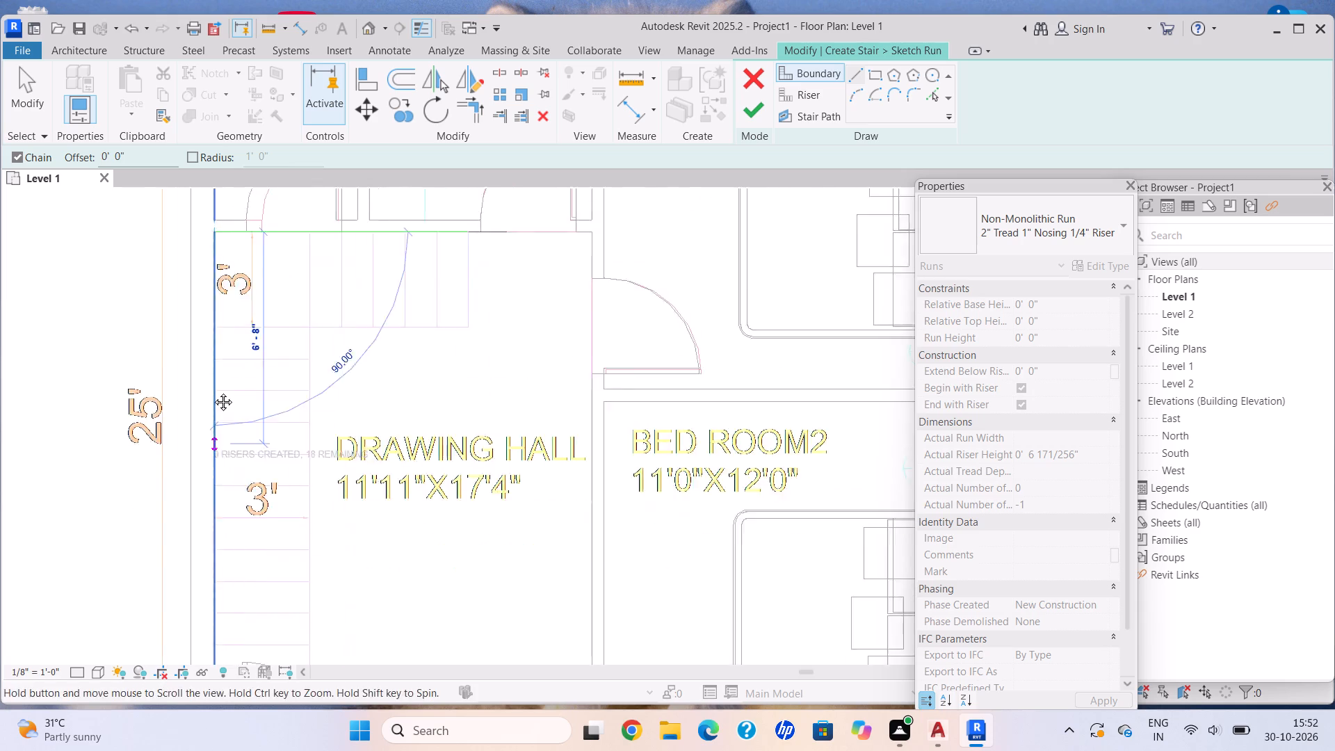
middle_click_drag(213, 391, 212, 349)
scroll(213, 391, "down", 2)
middle_click_drag(223, 528, 216, 488)
scroll(210, 476, "up", 4)
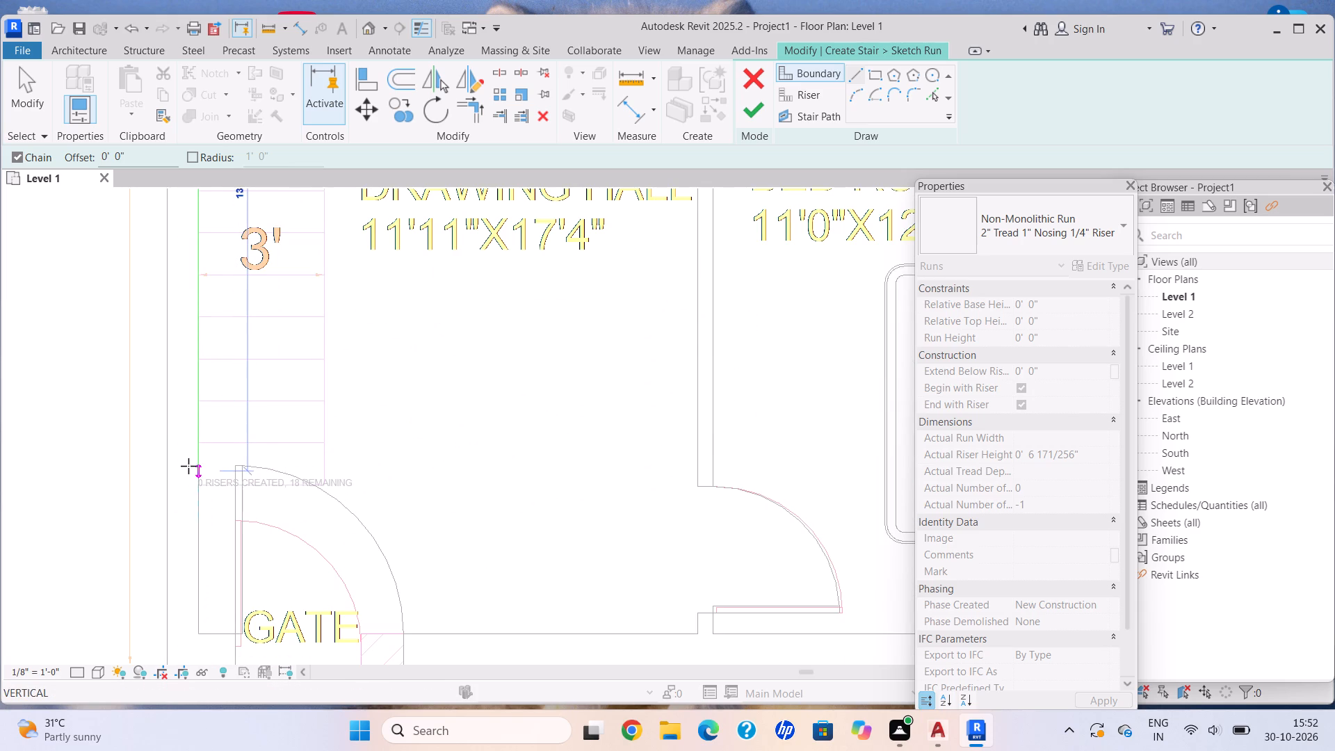
left_click(194, 439)
key("Escape")
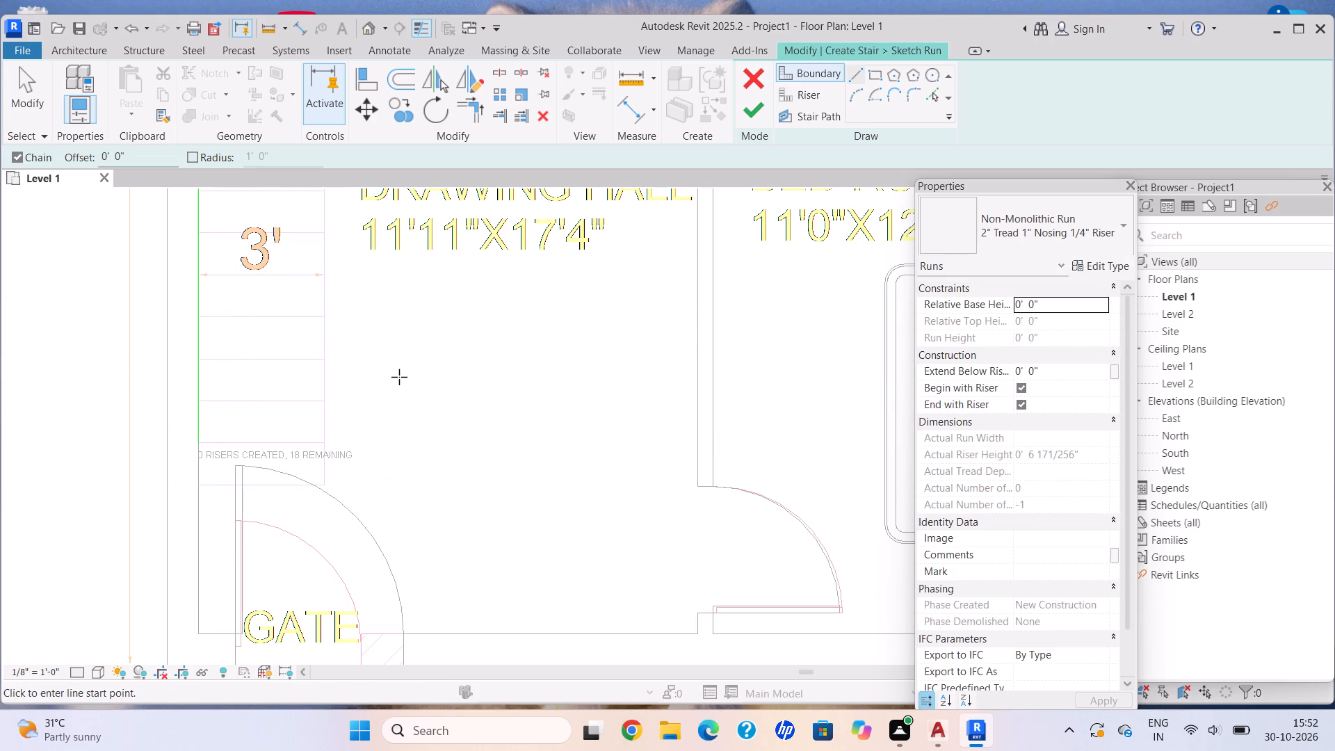
Draw a 3' 0" boundary line across the long flight at its gate end.
scroll(399, 377, "down", 1)
middle_click_drag(400, 377, 413, 449)
middle_click(413, 450)
scroll(227, 513, "up", 3)
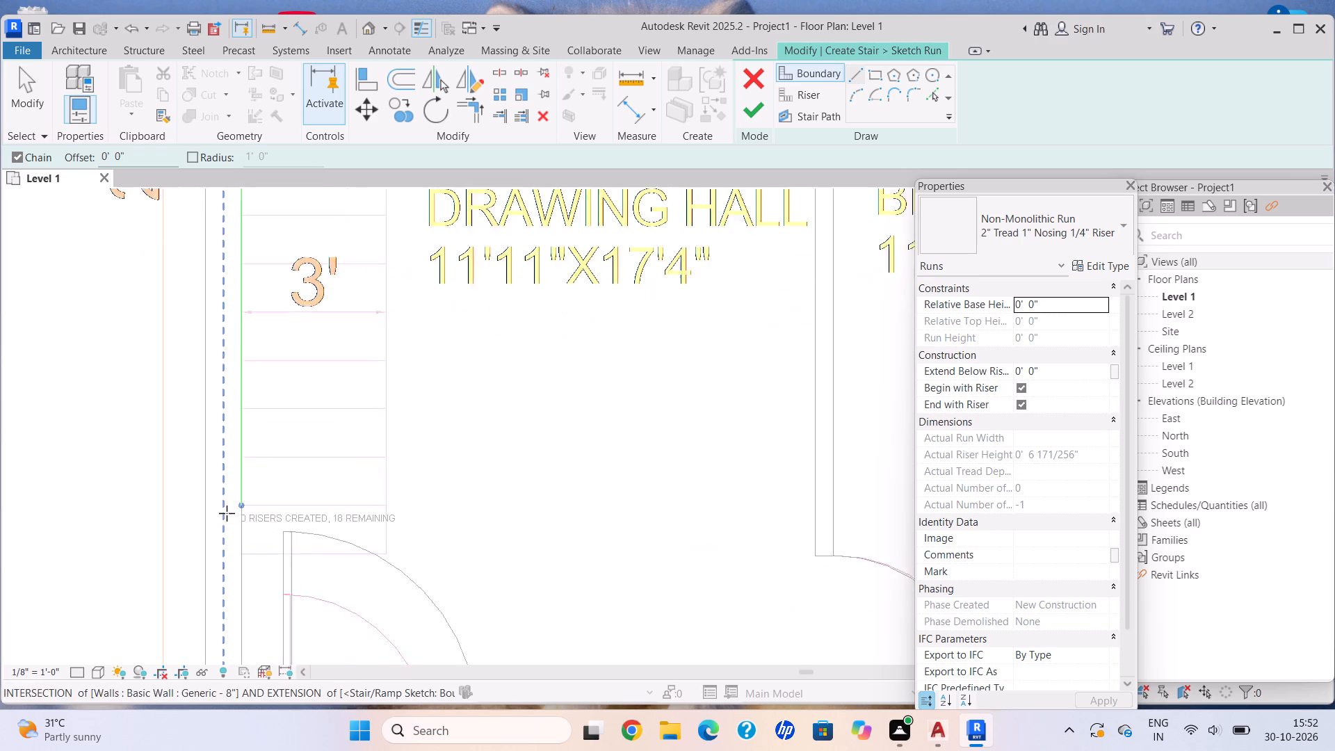
scroll(227, 513, "up", 2)
left_click(247, 501)
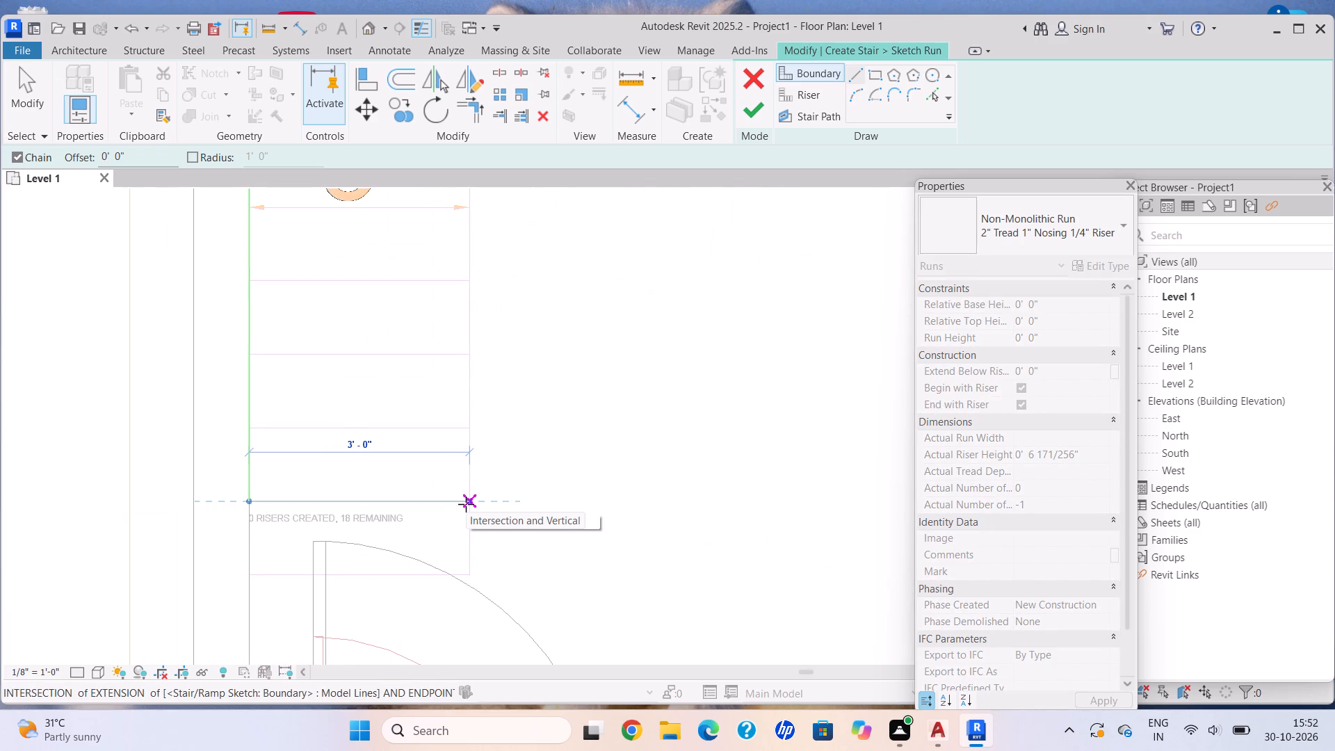
left_click(466, 504)
key("Escape")
Draw chained riser lines along the stair's inner edge, 5' 0" on the short flight and 9' 0" on the long flight, ending in an outward stub.
scroll(555, 389, "down", 5)
middle_click_drag(555, 389, 552, 428)
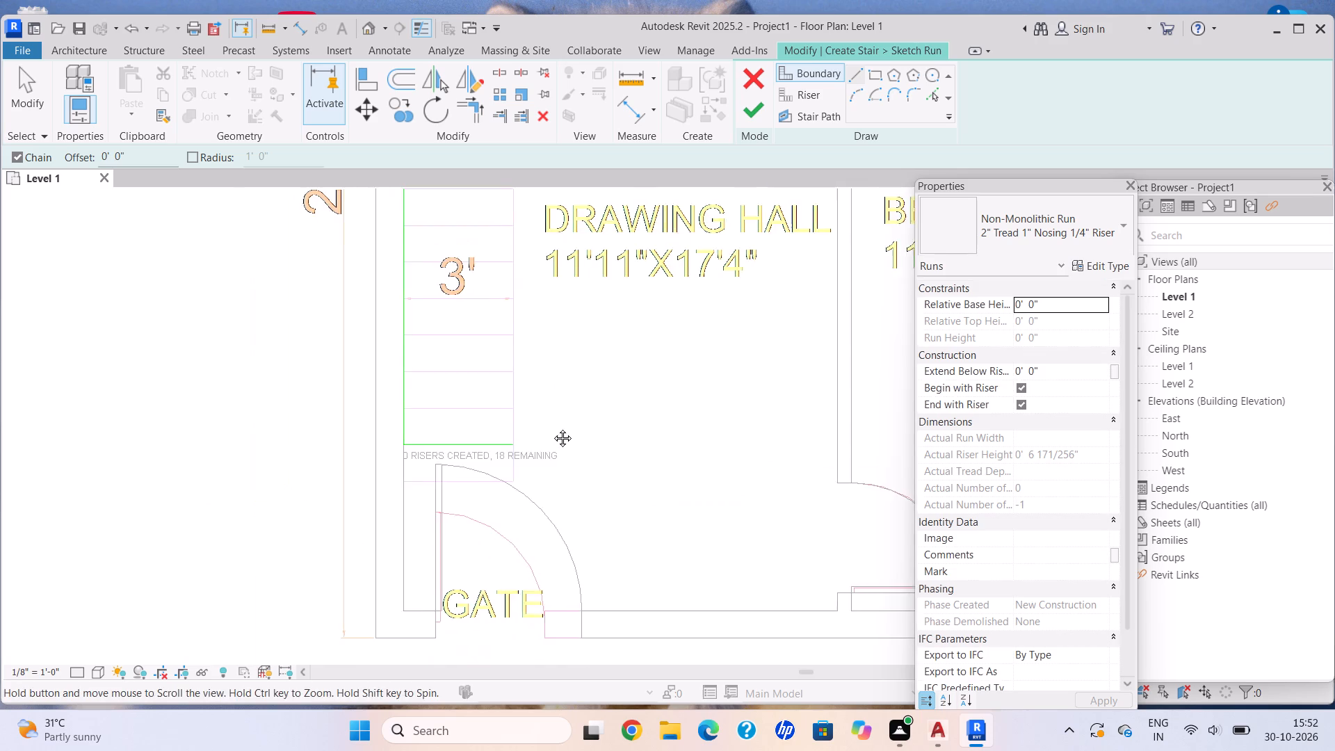
middle_click_drag(552, 428, 505, 508)
scroll(501, 510, "down", 1)
left_click(793, 102)
left_click(852, 72)
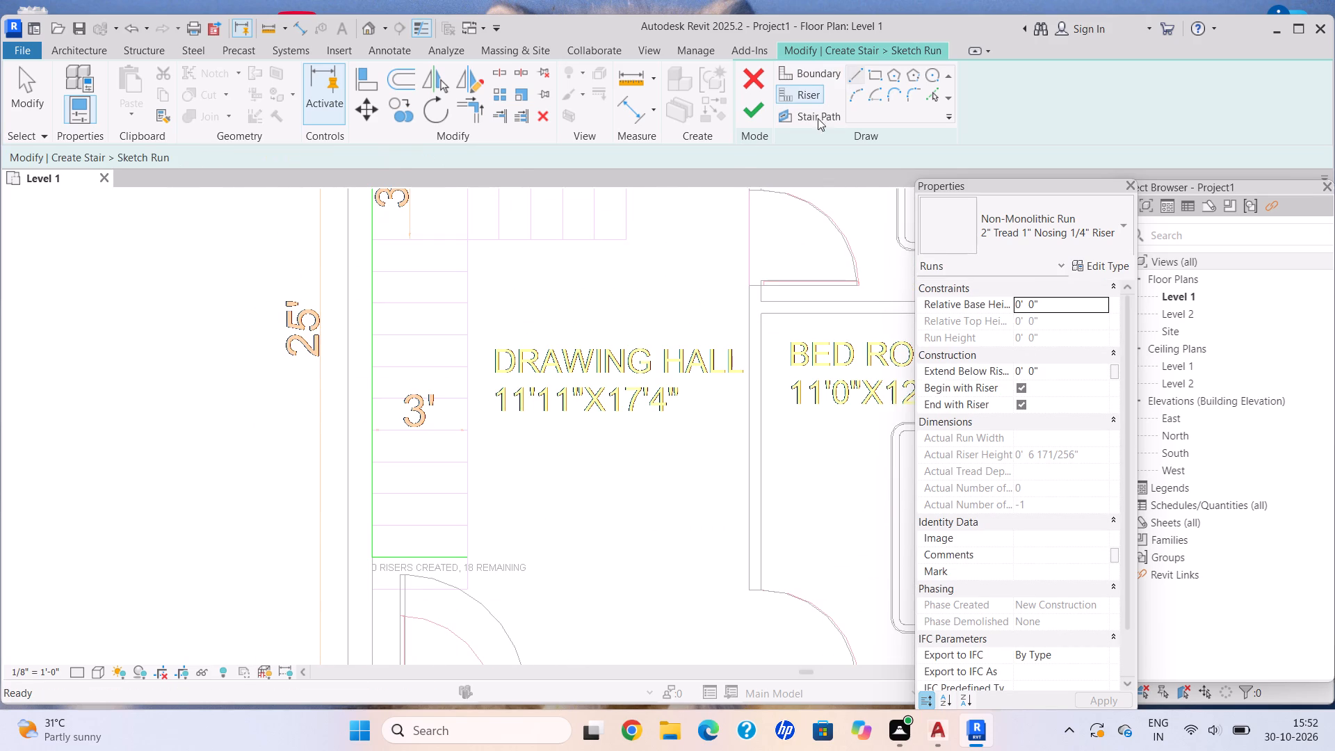
middle_click_drag(567, 376, 568, 430)
left_click(632, 291)
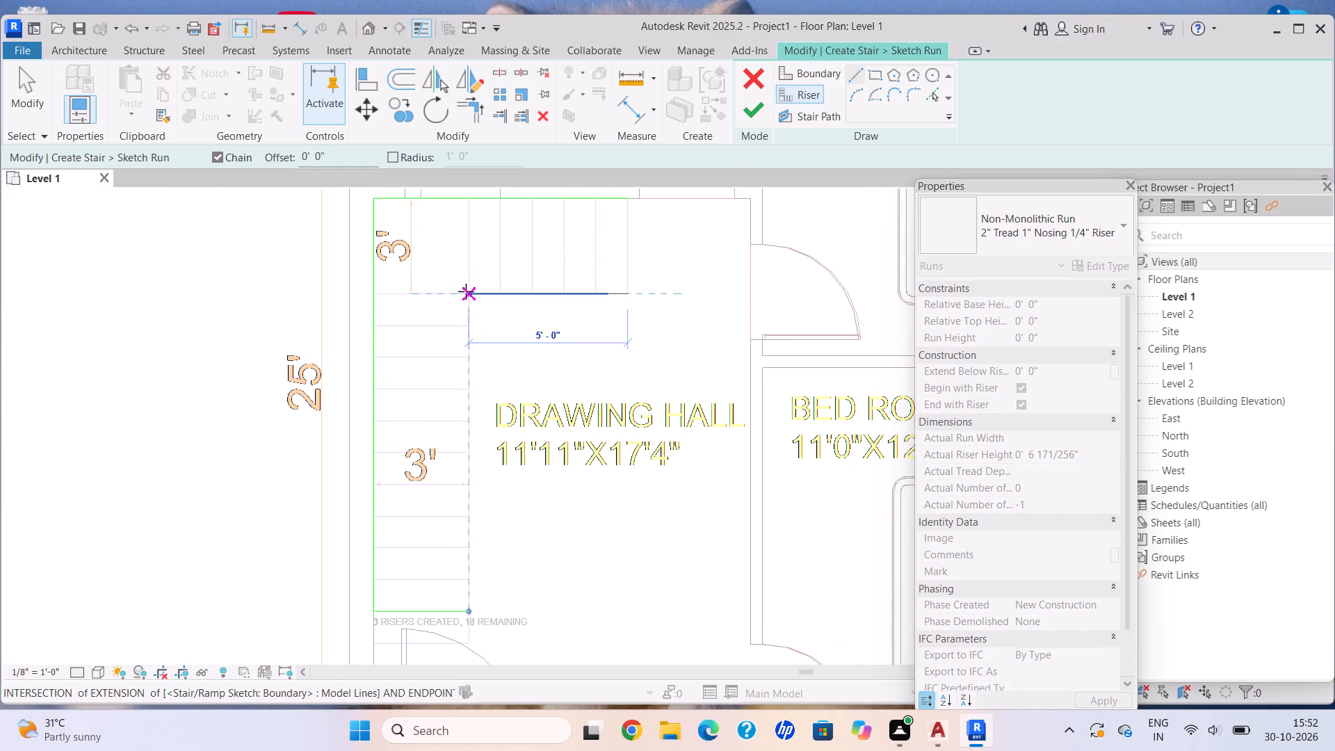
left_click(467, 291)
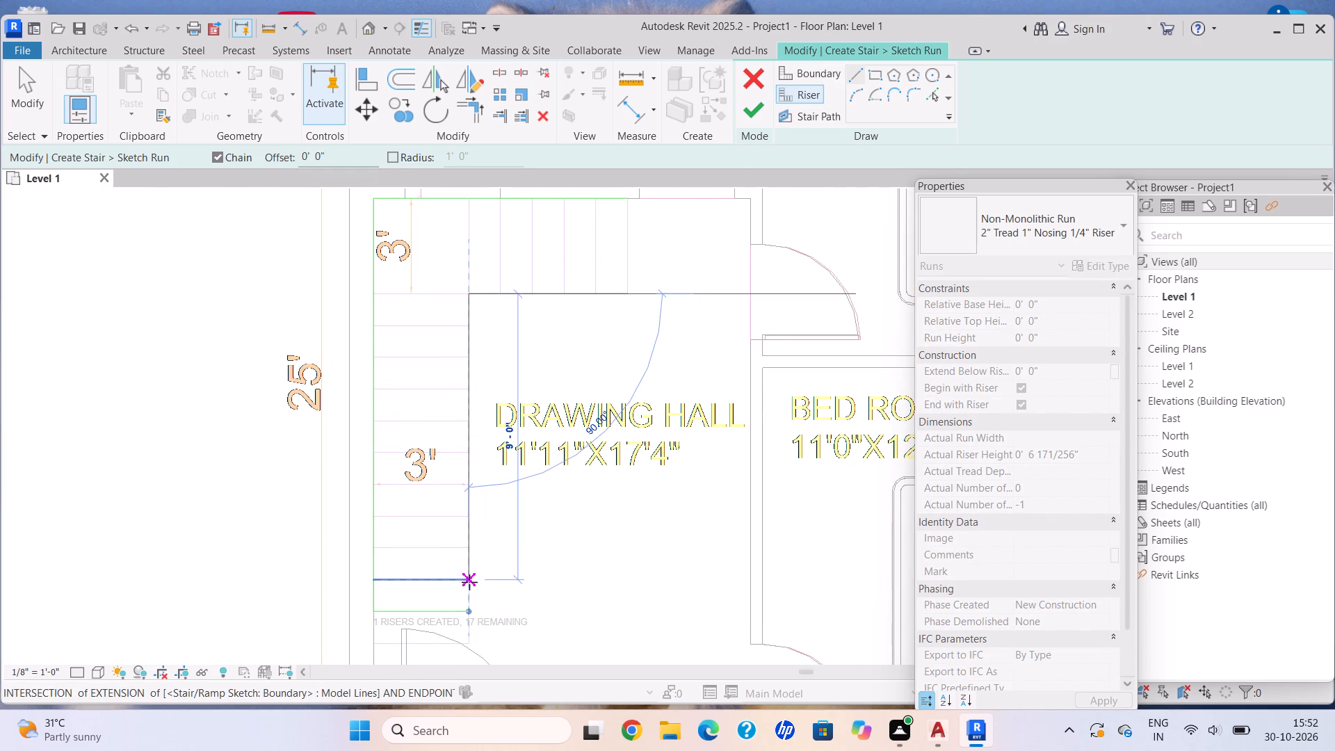
left_click(468, 583)
left_click(547, 581)
key("Escape")
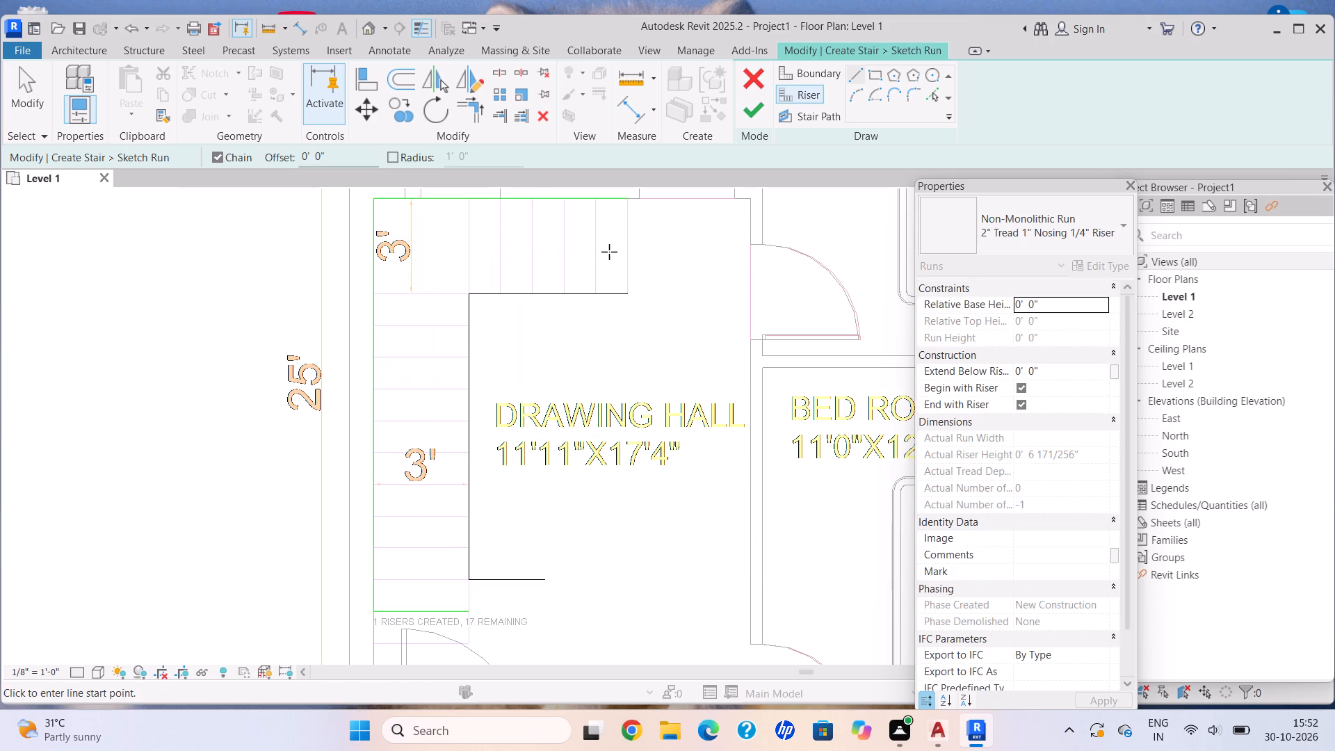
Draw a second parallel riser chain inside the stair edge, about 5' 6" and 9' 11" long, ending in an outward stub near the gate.
left_click(629, 277)
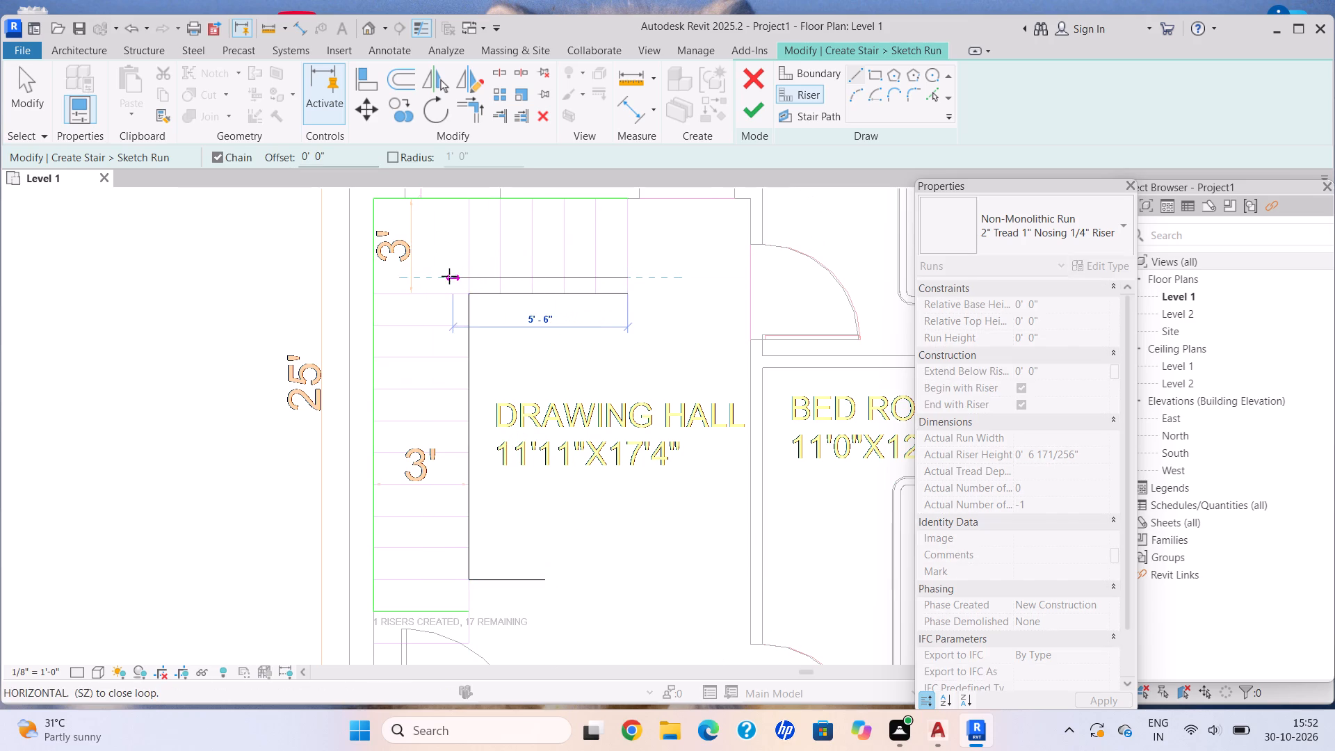
left_click(449, 276)
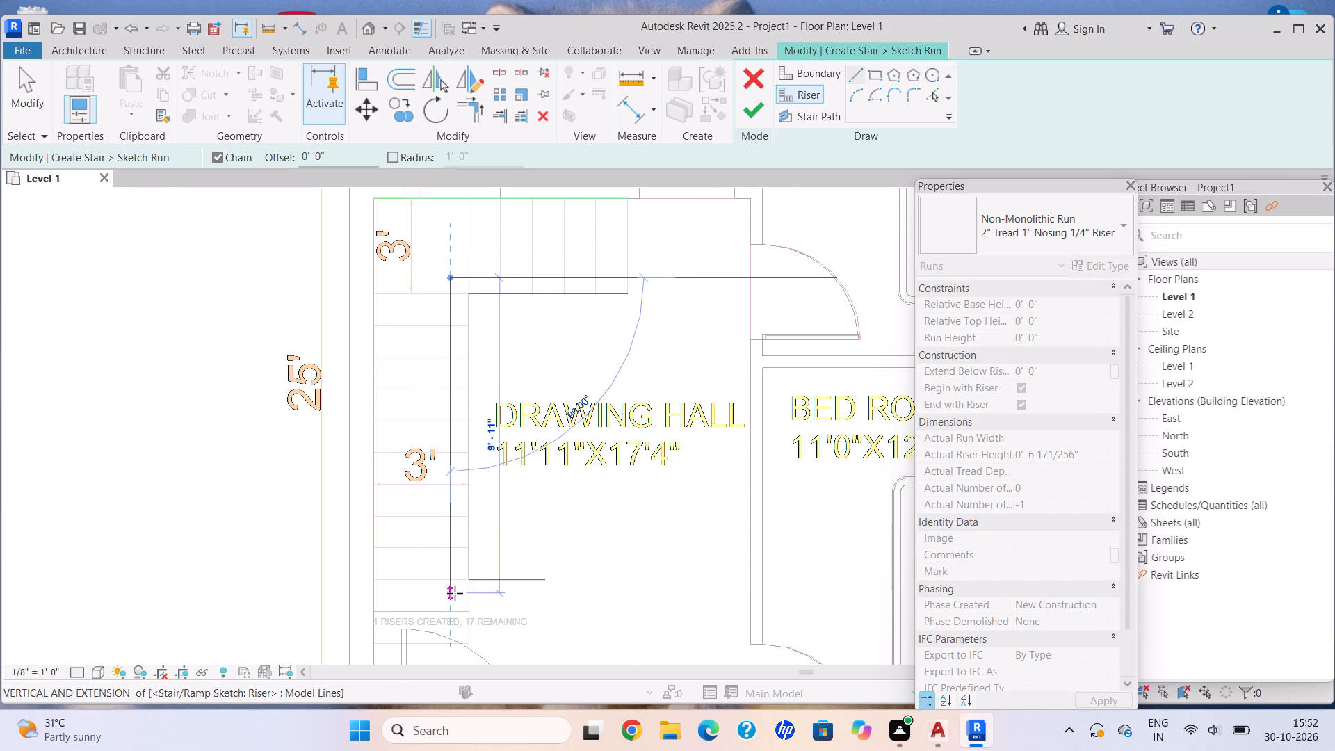
left_click(455, 593)
left_click(547, 592)
key("Escape")
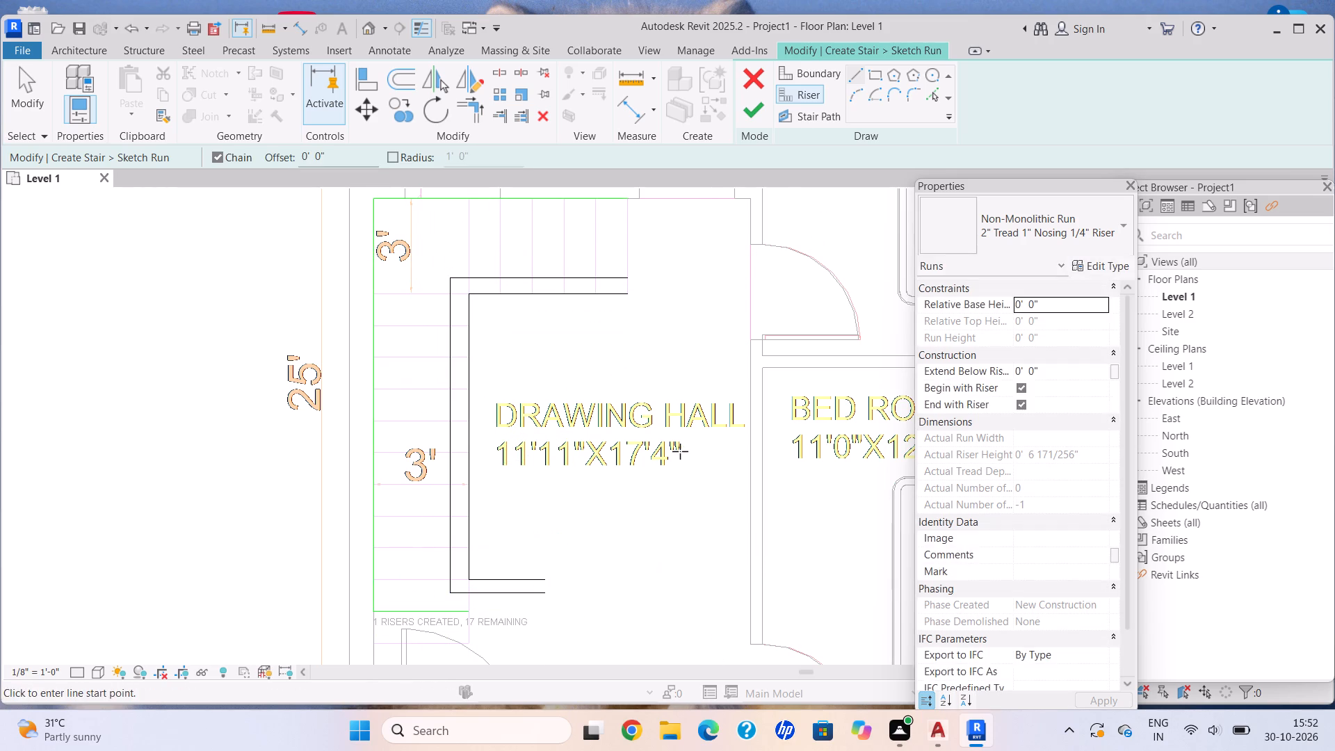
middle_click_drag(683, 451, 561, 492)
scroll(524, 476, "down", 1)
middle_click_drag(527, 474, 555, 341)
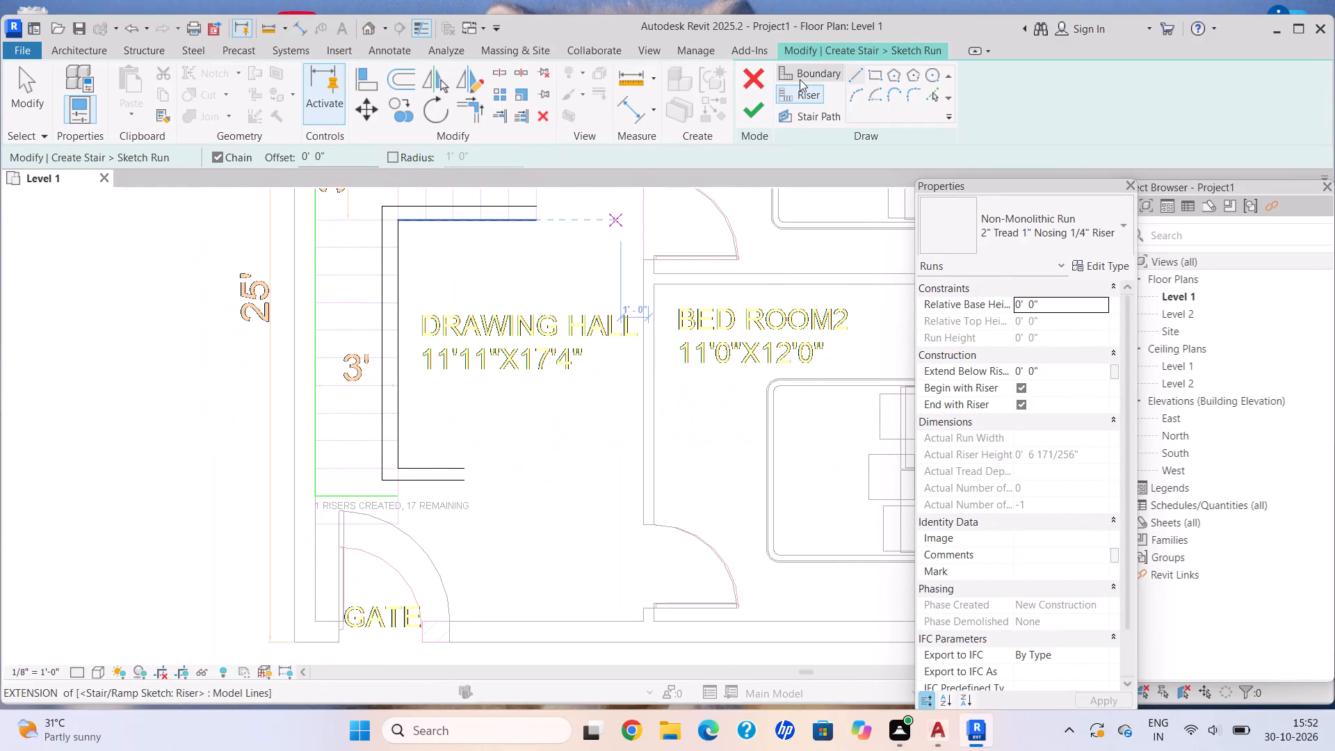
Draw a 2' 5" boundary line continuing the gate-end boundary outward until it aligns with the ends of the riser stubs.
left_click(805, 74)
left_click(850, 67)
middle_click_drag(546, 486, 550, 396)
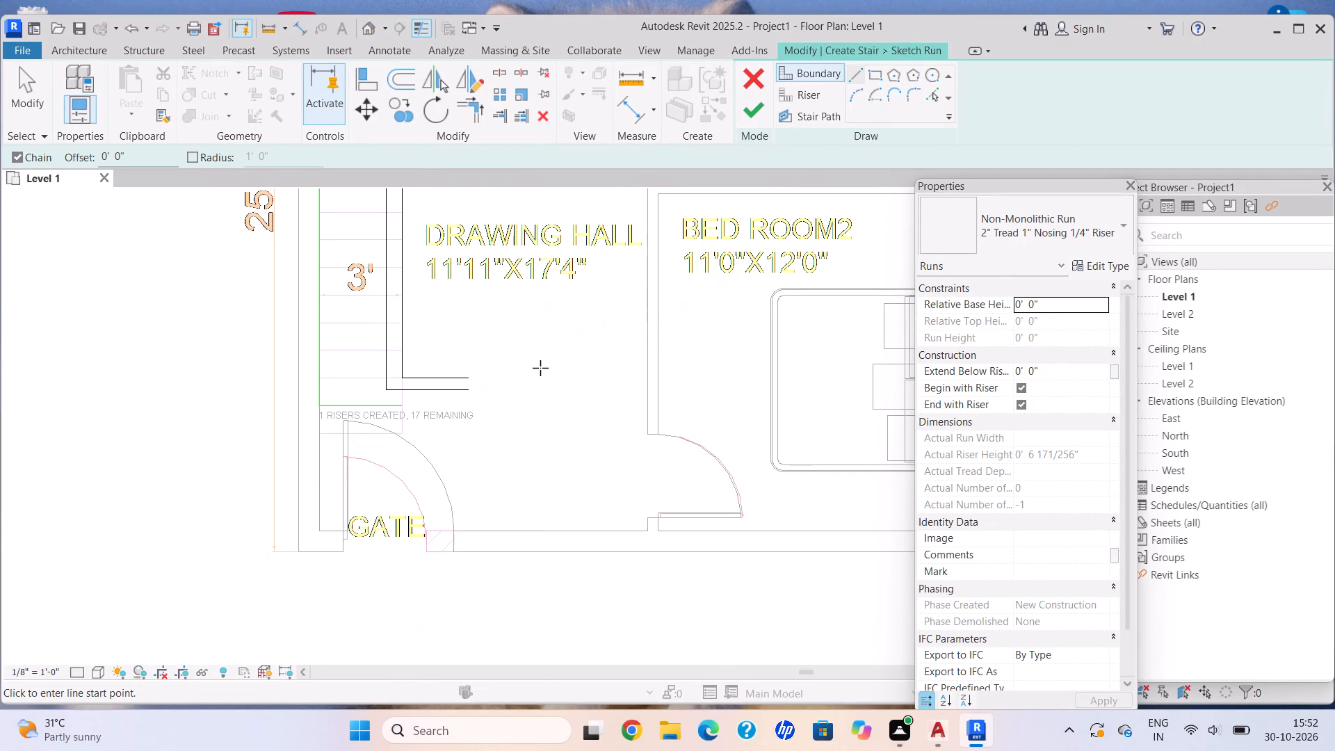
scroll(379, 320, "up", 7)
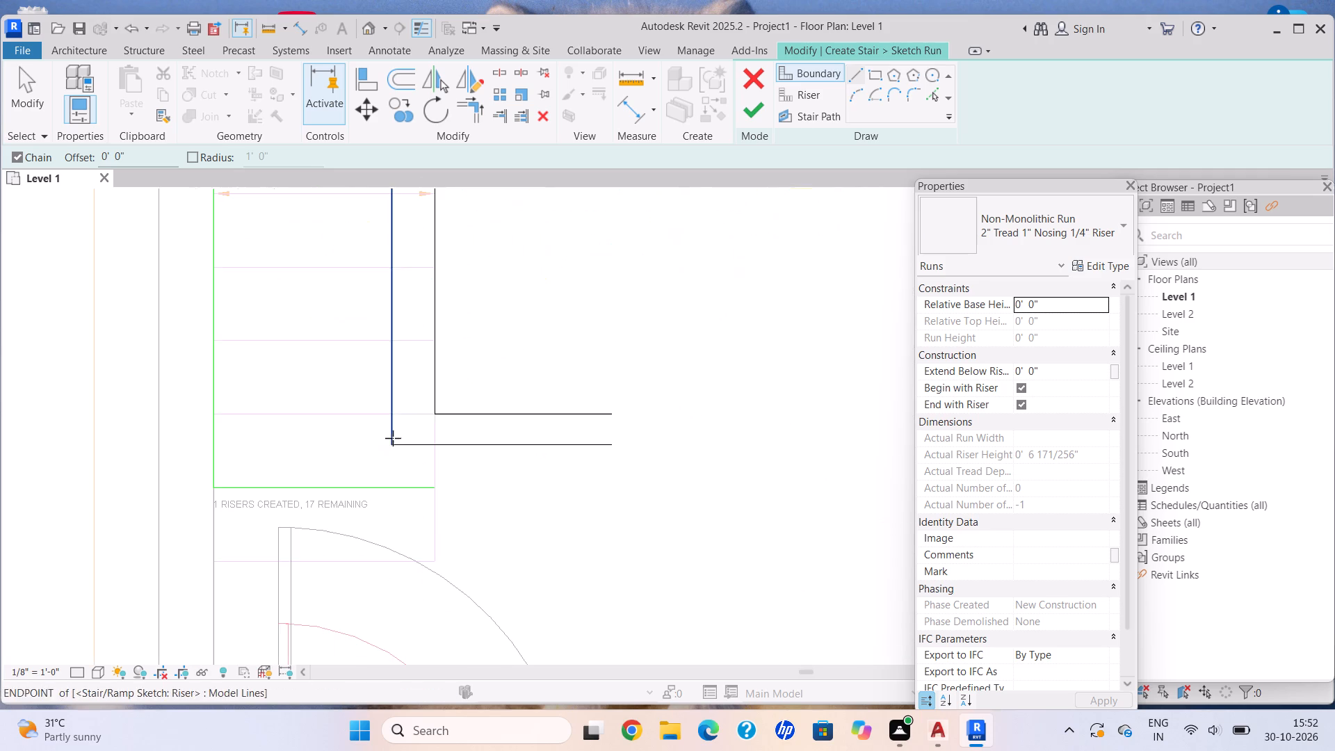
left_click(432, 487)
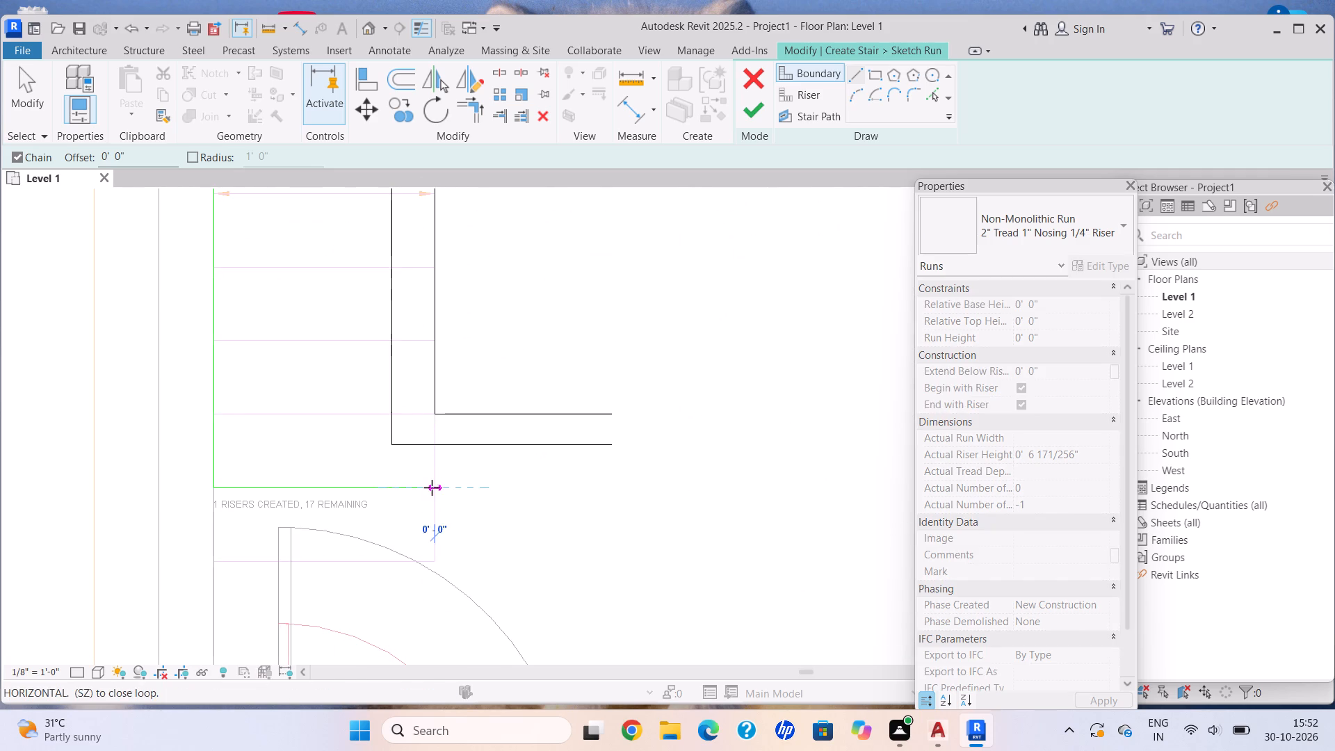
left_click(613, 490)
key("Escape")
Draw the first three risers across the long flight from its gate end, each about 2' 5" long and 1' 0" apart.
scroll(644, 398, "down", 4)
middle_click_drag(649, 395, 649, 451)
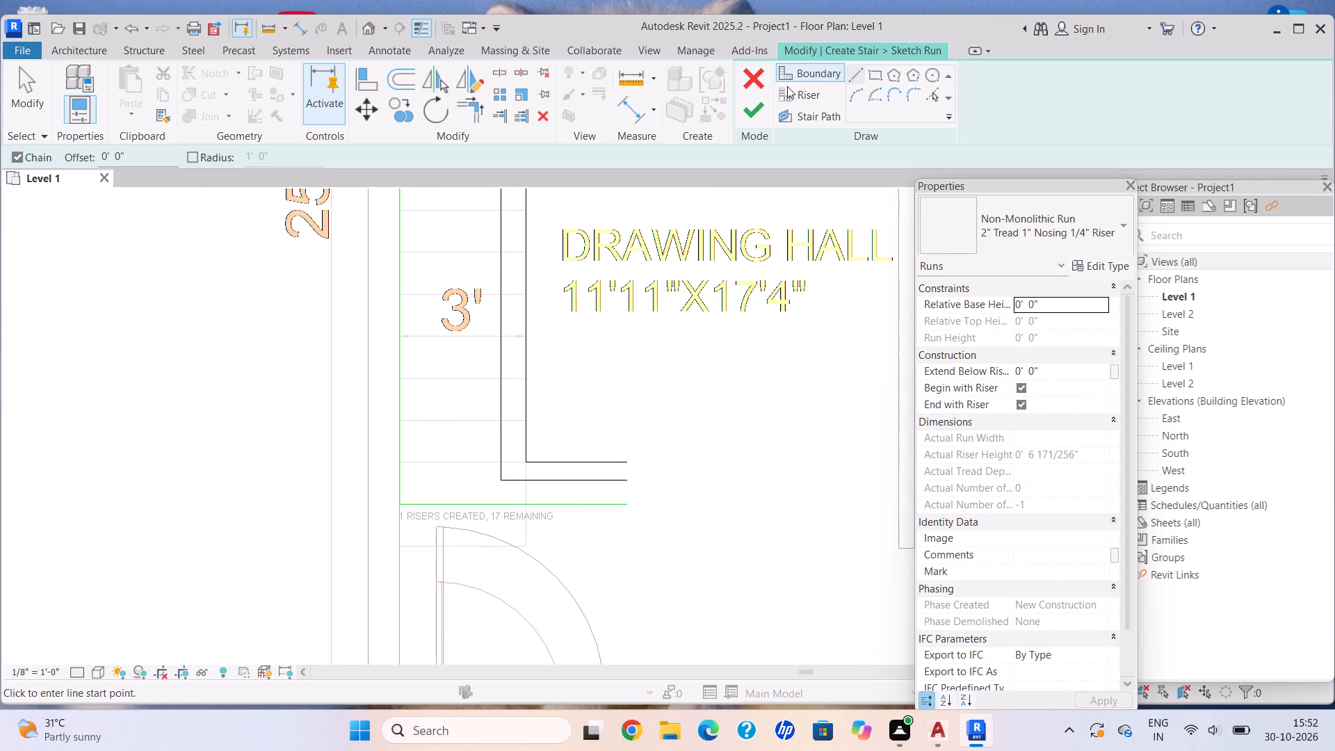
left_click(819, 91)
left_click(855, 67)
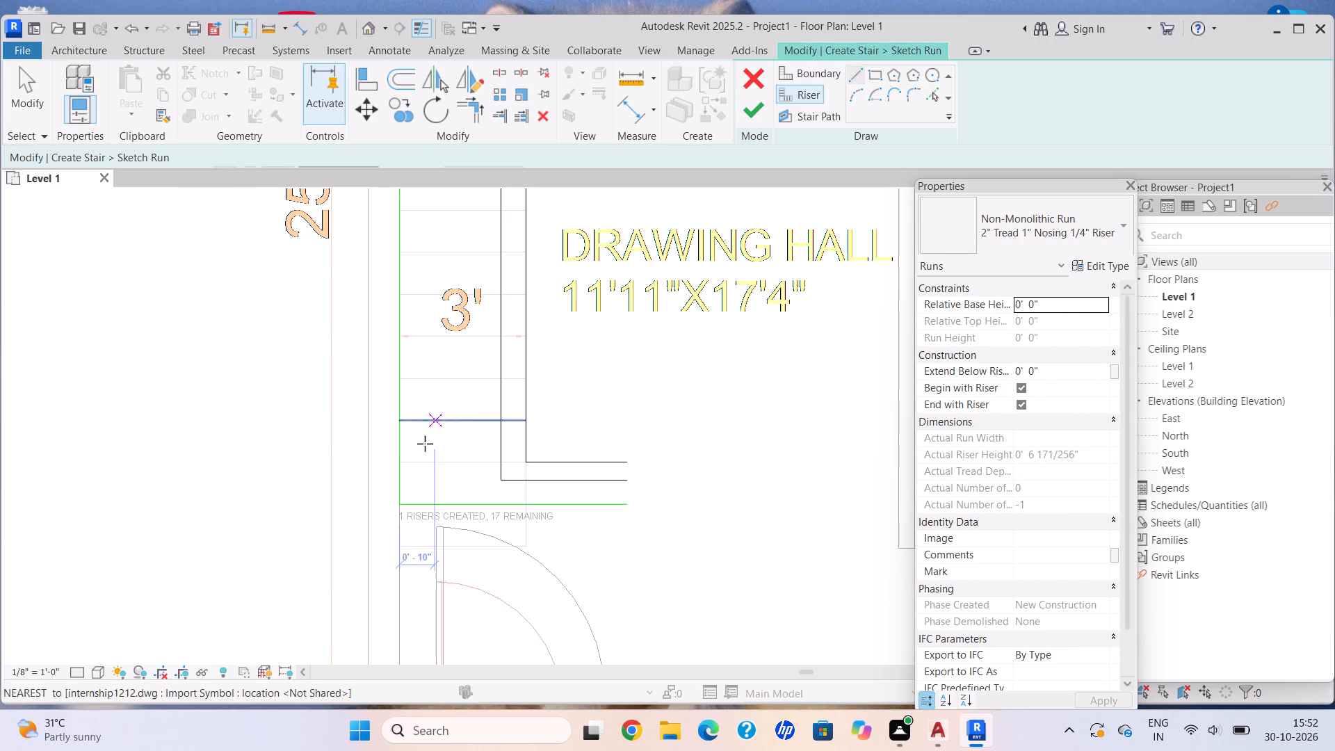
scroll(439, 462, "up", 5)
left_click(569, 462)
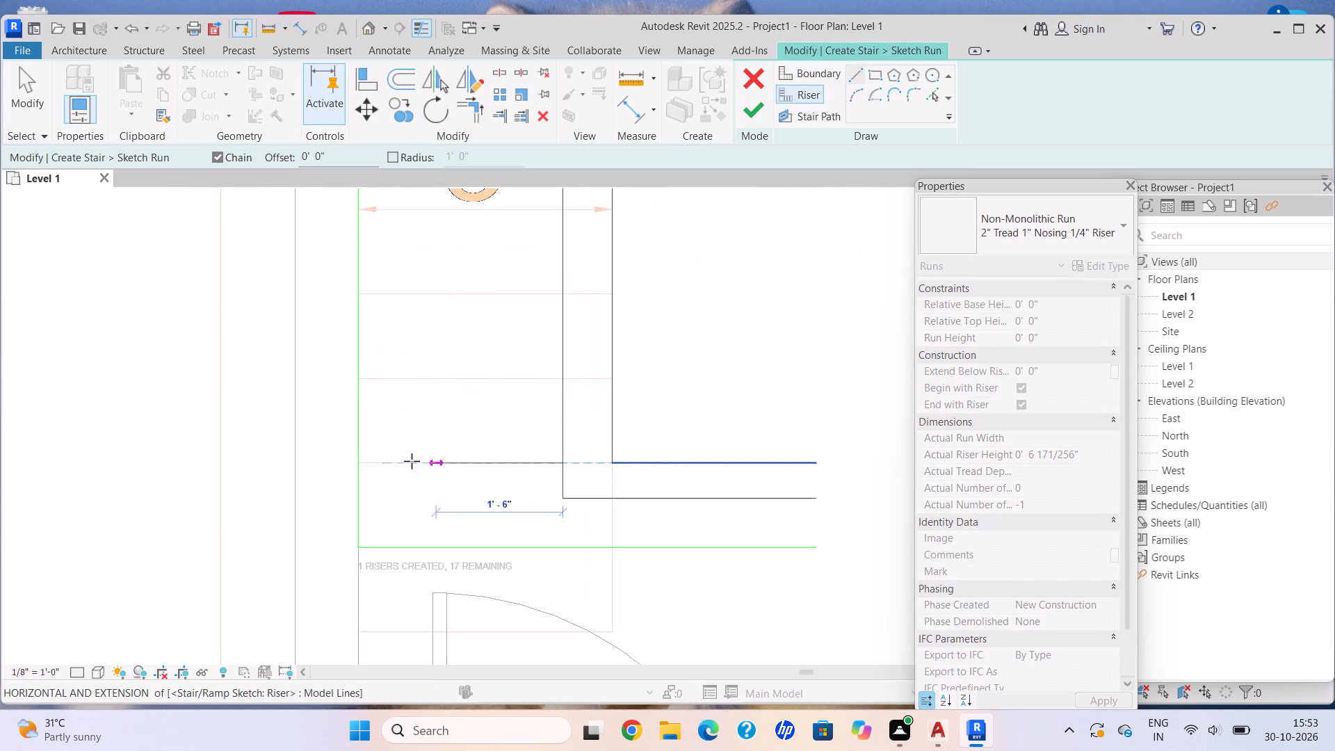
left_click(365, 462)
left_click(560, 381)
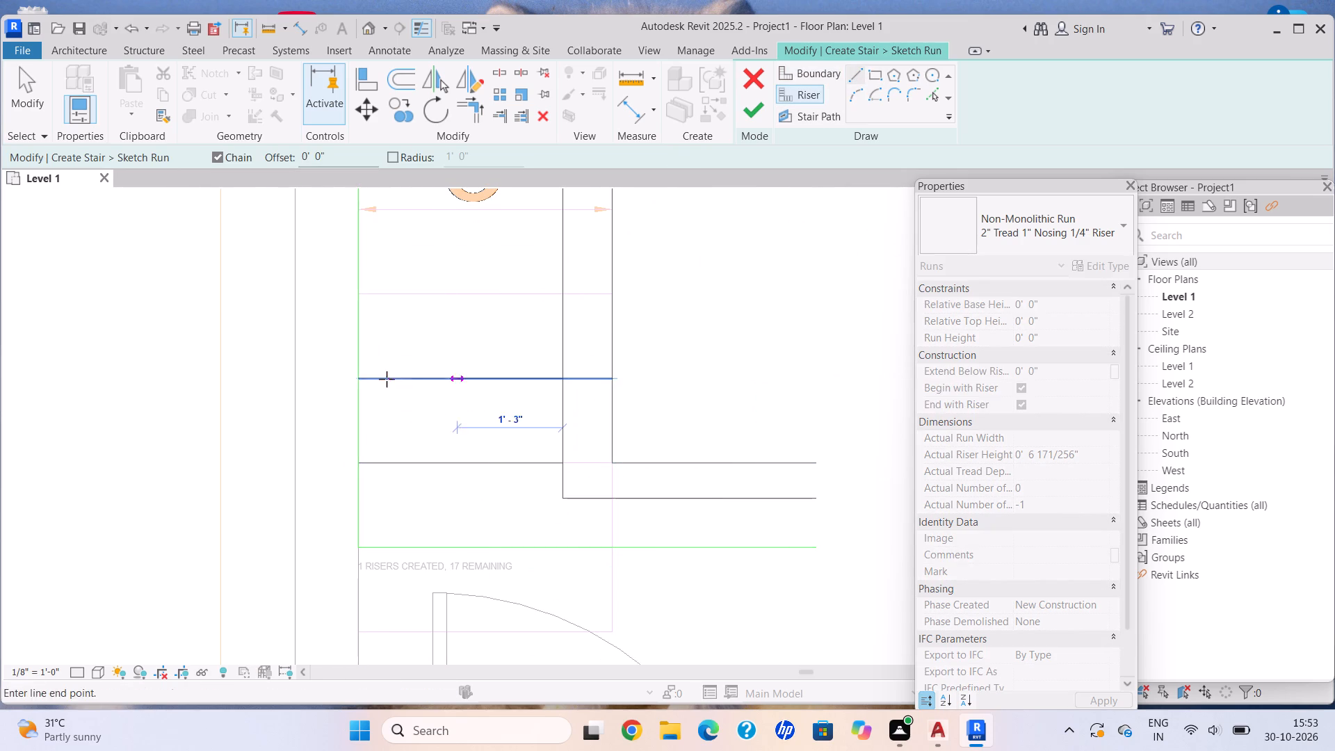
left_click(357, 380)
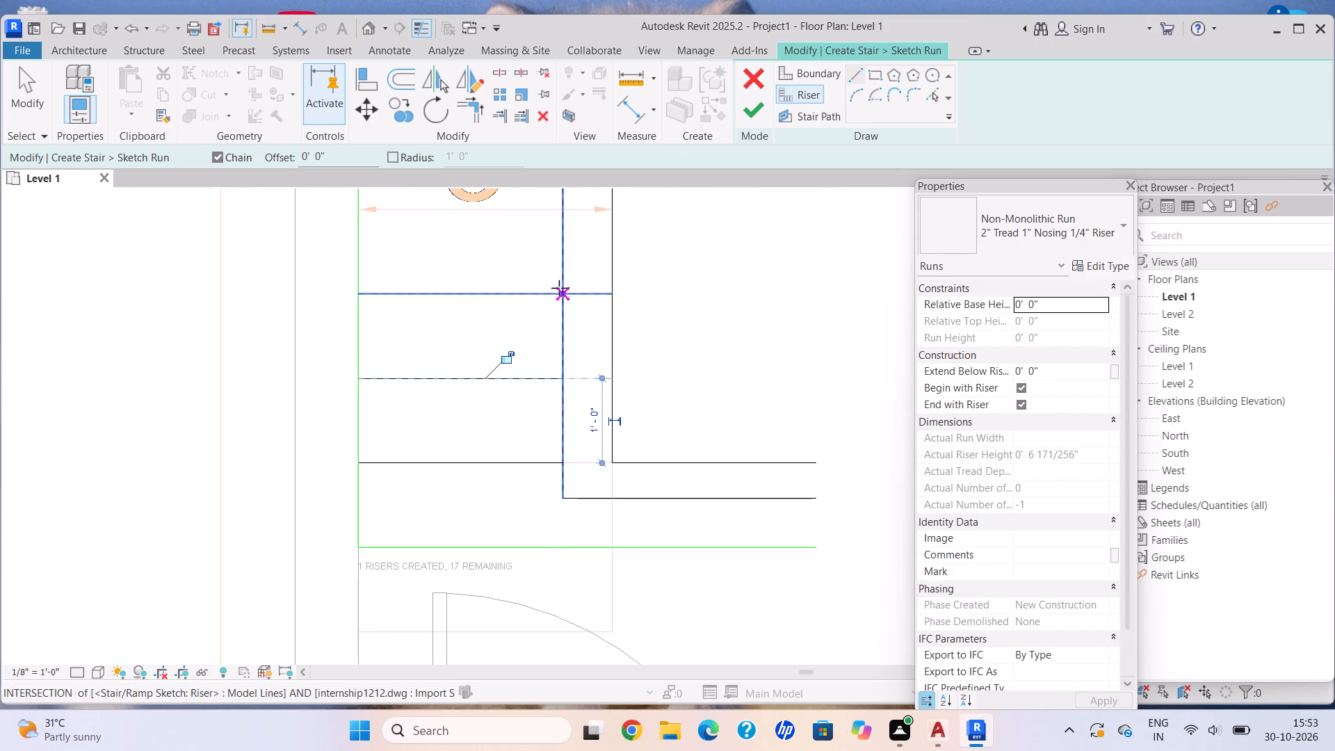
left_click(549, 291)
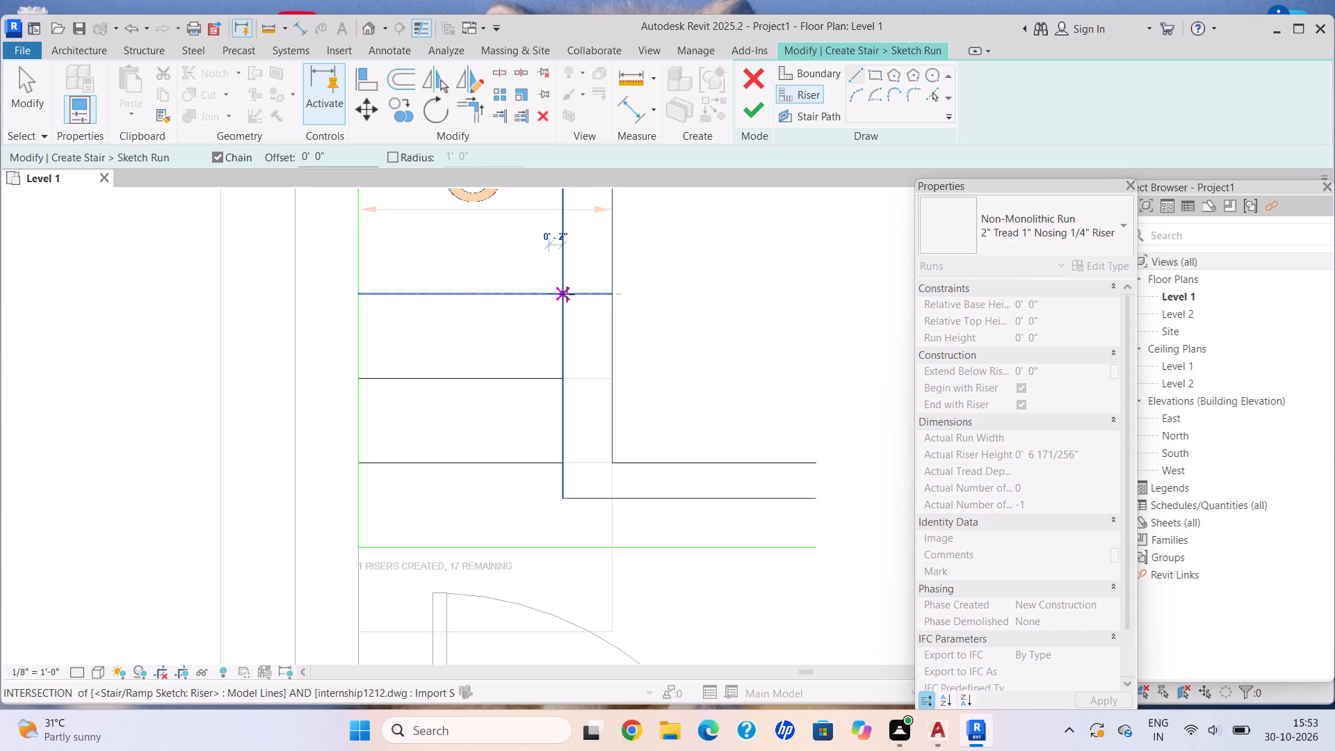
key("Escape")
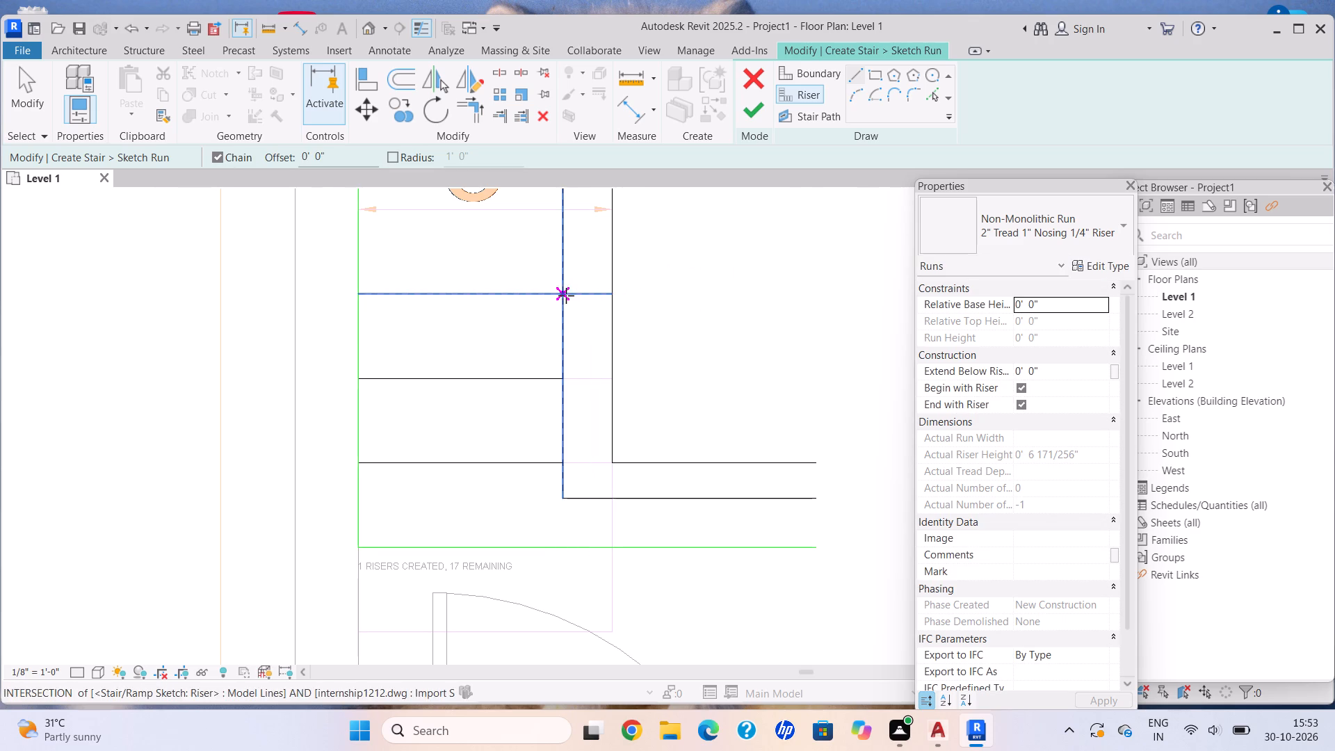
left_click(566, 296)
left_click(355, 297)
Draw two more 2' 5" risers across the long flight on the tread lines around the 3' label.
middle_click_drag(412, 249, 460, 425)
scroll(412, 251, "down", 1)
scroll(460, 423, "up", 1)
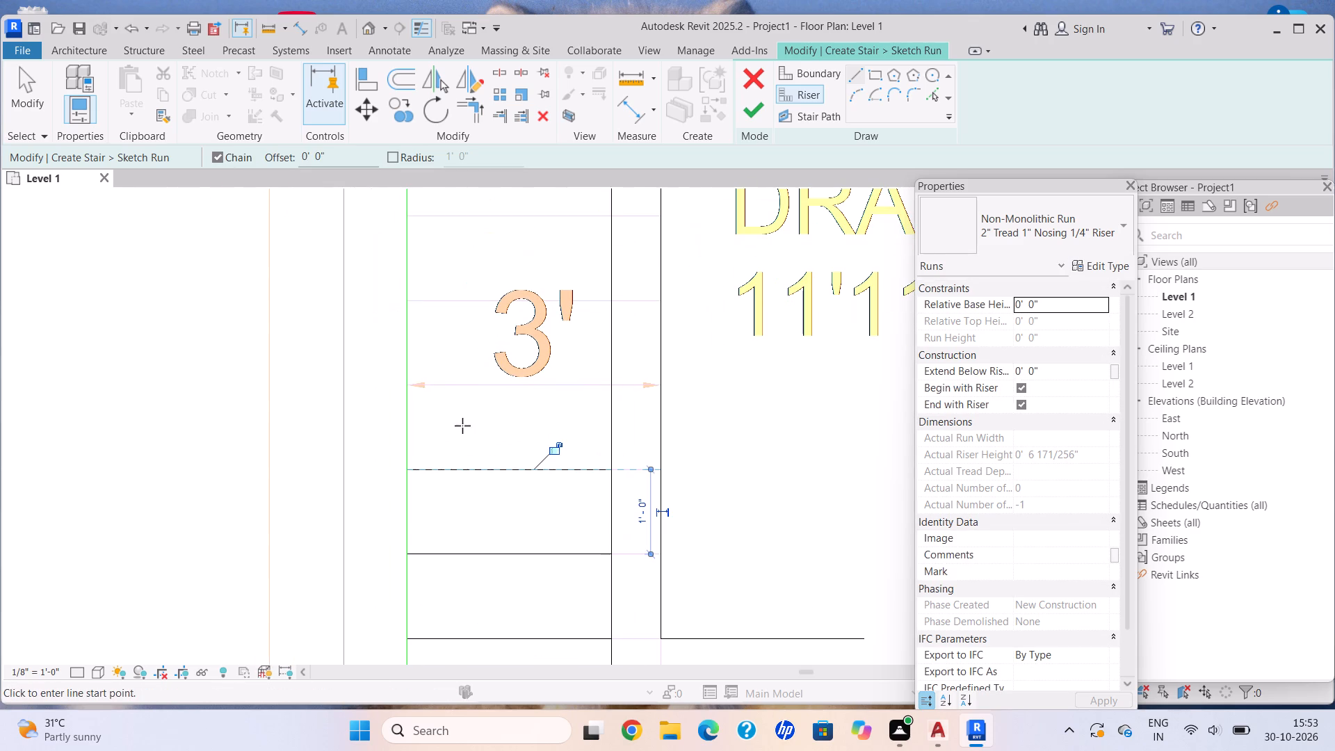
left_click(610, 387)
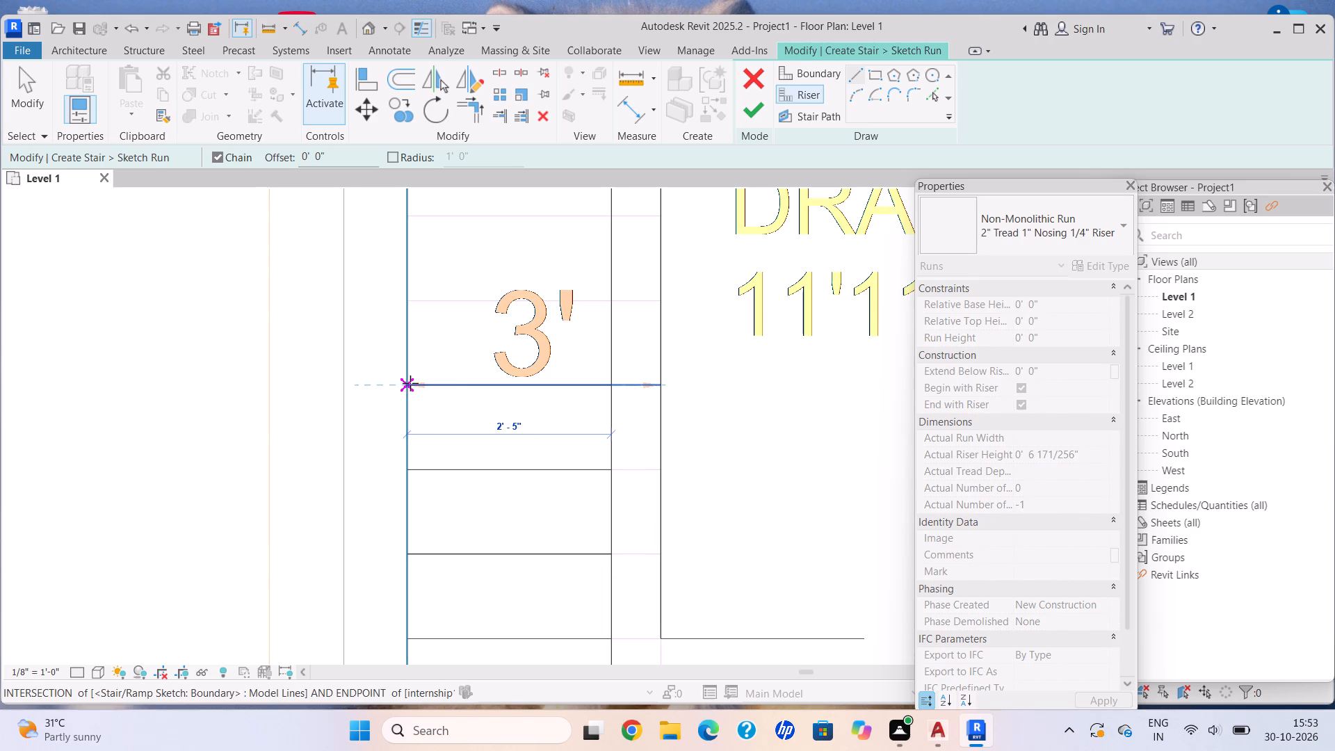
left_click(410, 383)
left_click(612, 300)
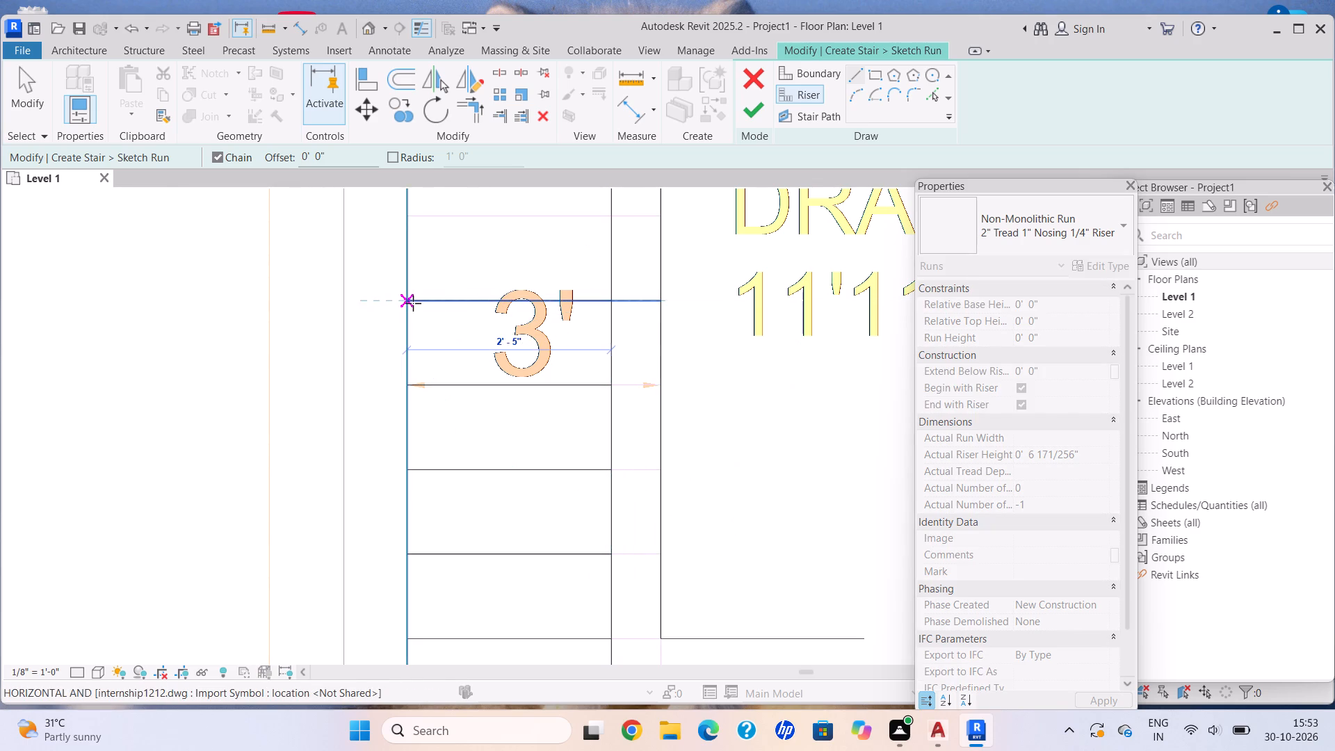
left_click(409, 304)
Draw three further 2' 5" risers across the long flight, 1' 0" apart, continuing from the 3' label toward the corner.
middle_click_drag(462, 262, 489, 458)
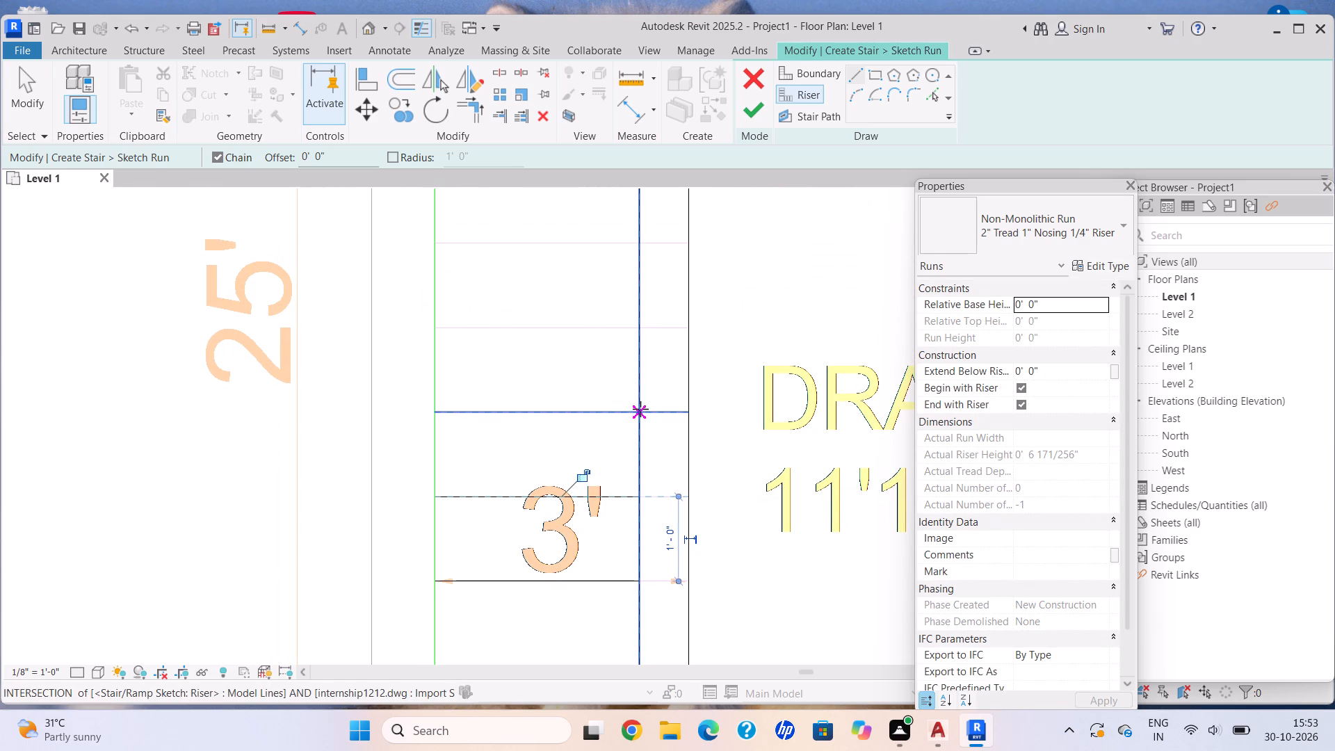
left_click(640, 412)
left_click(437, 418)
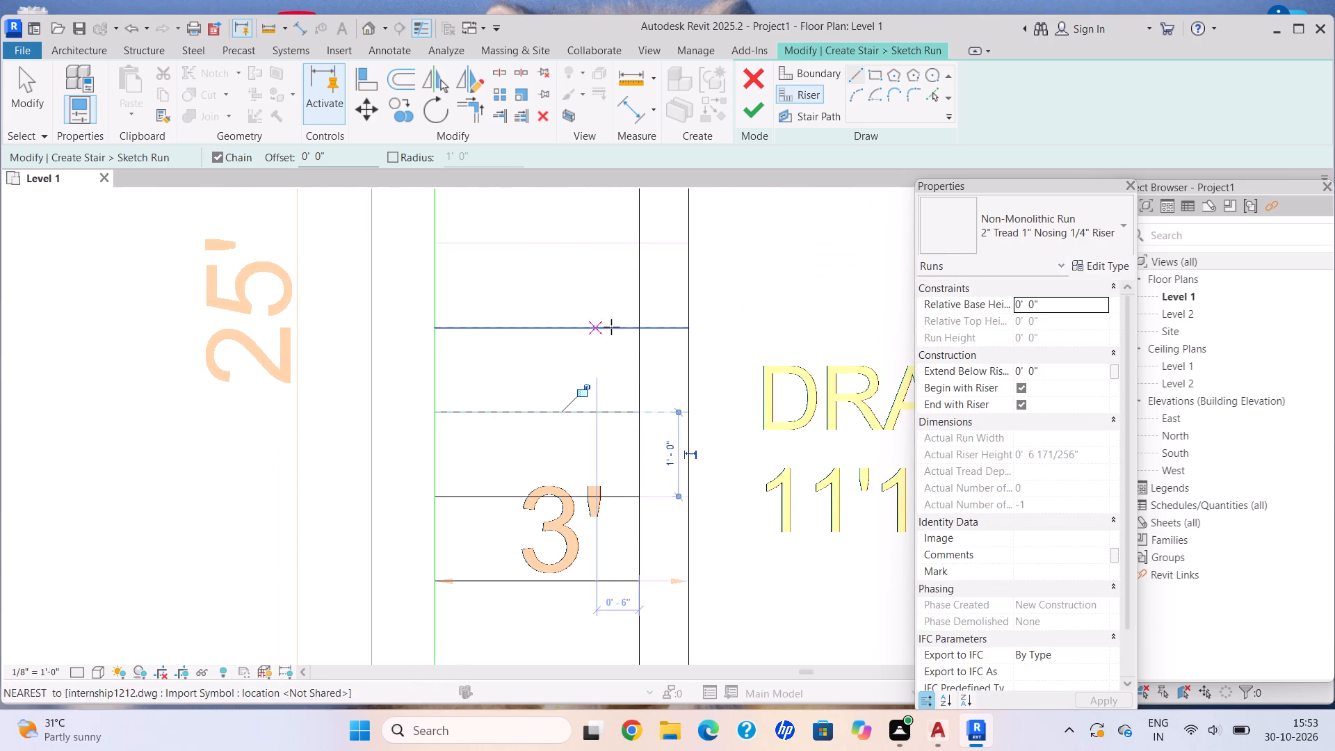
left_click(645, 330)
left_click(430, 326)
middle_click_drag(501, 259, 475, 394)
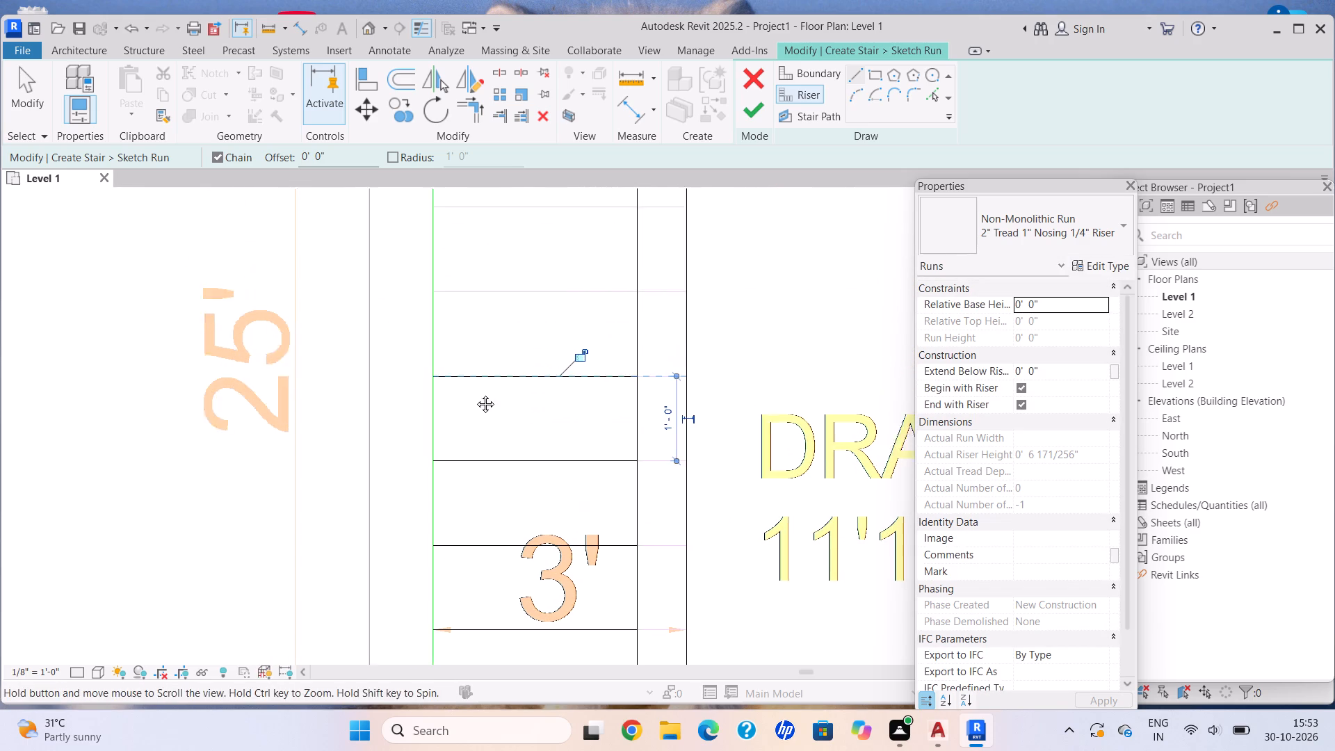
middle_click_drag(475, 394, 471, 405)
left_click(607, 387)
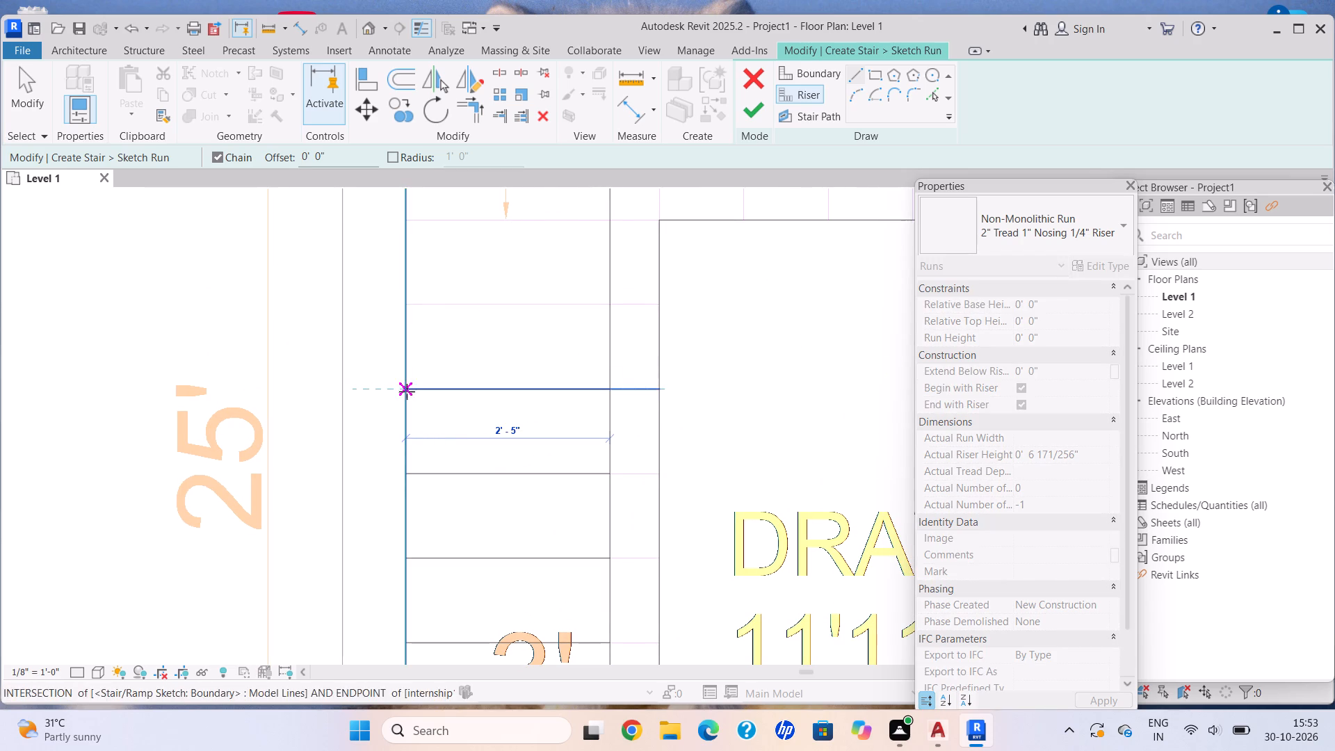
left_click(407, 391)
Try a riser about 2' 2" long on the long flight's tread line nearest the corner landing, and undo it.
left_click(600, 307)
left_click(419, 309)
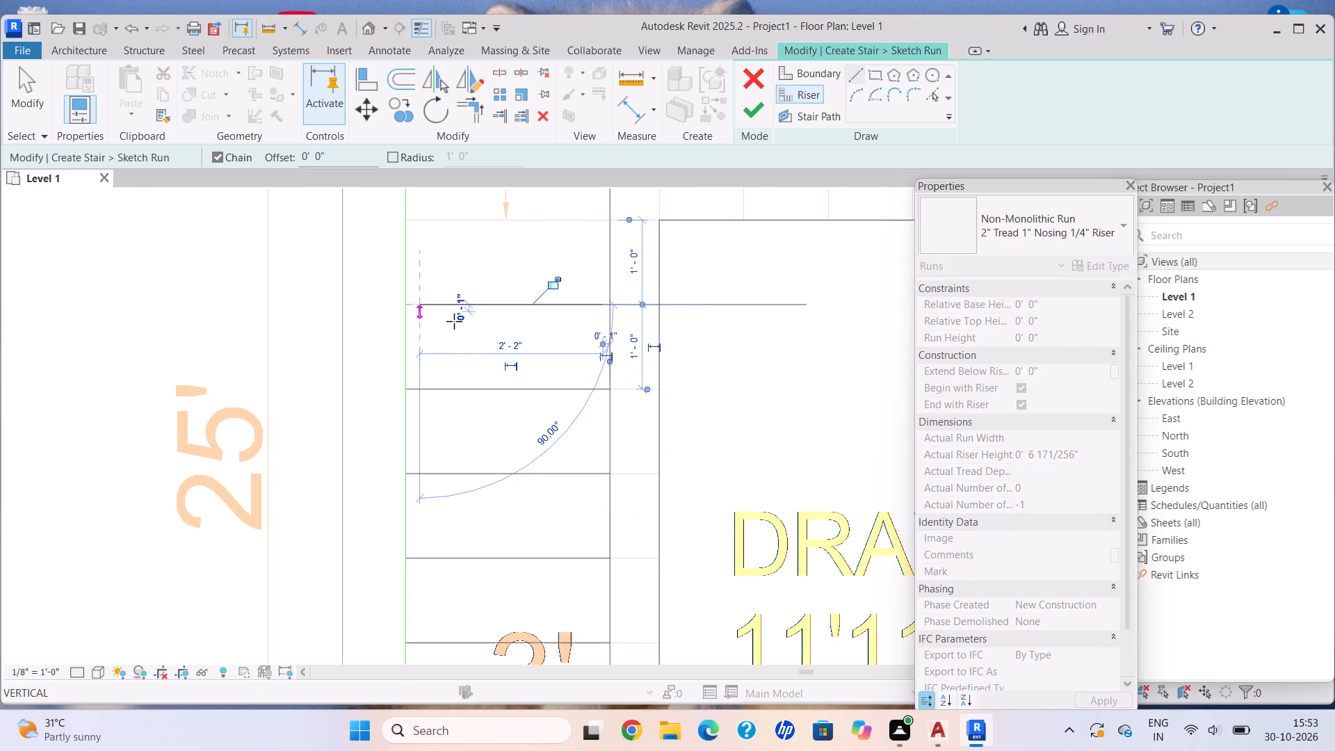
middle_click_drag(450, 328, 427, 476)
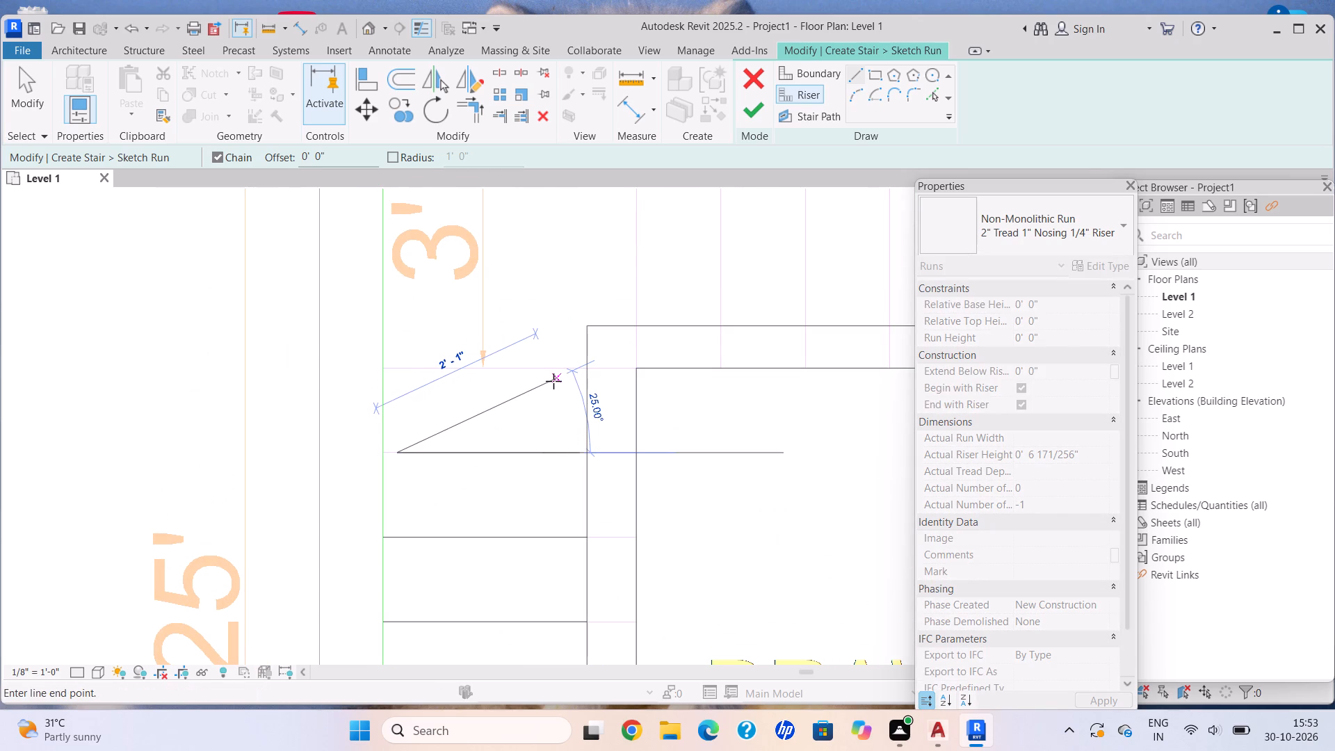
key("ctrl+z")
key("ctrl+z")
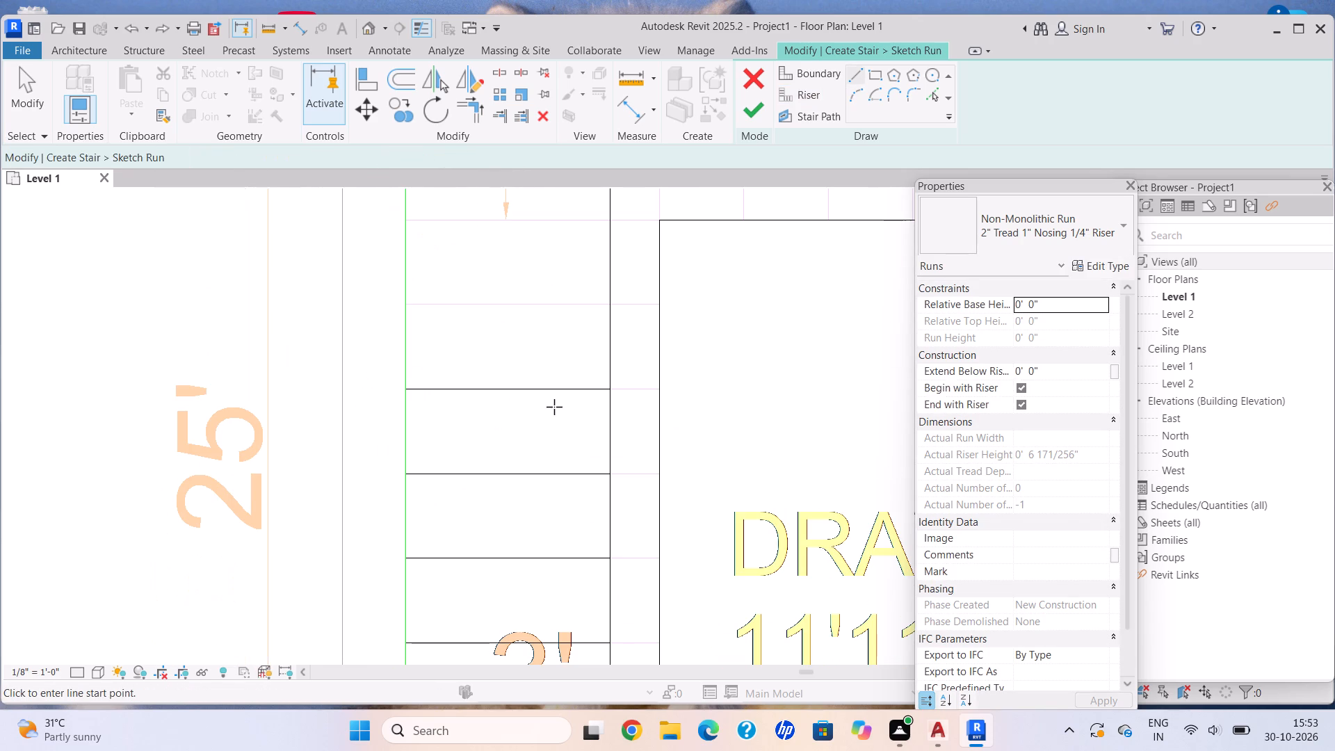
Draw the long flight's last two risers, 2' 5" long, on the remaining tread lines up to the corner landing.
left_click(611, 300)
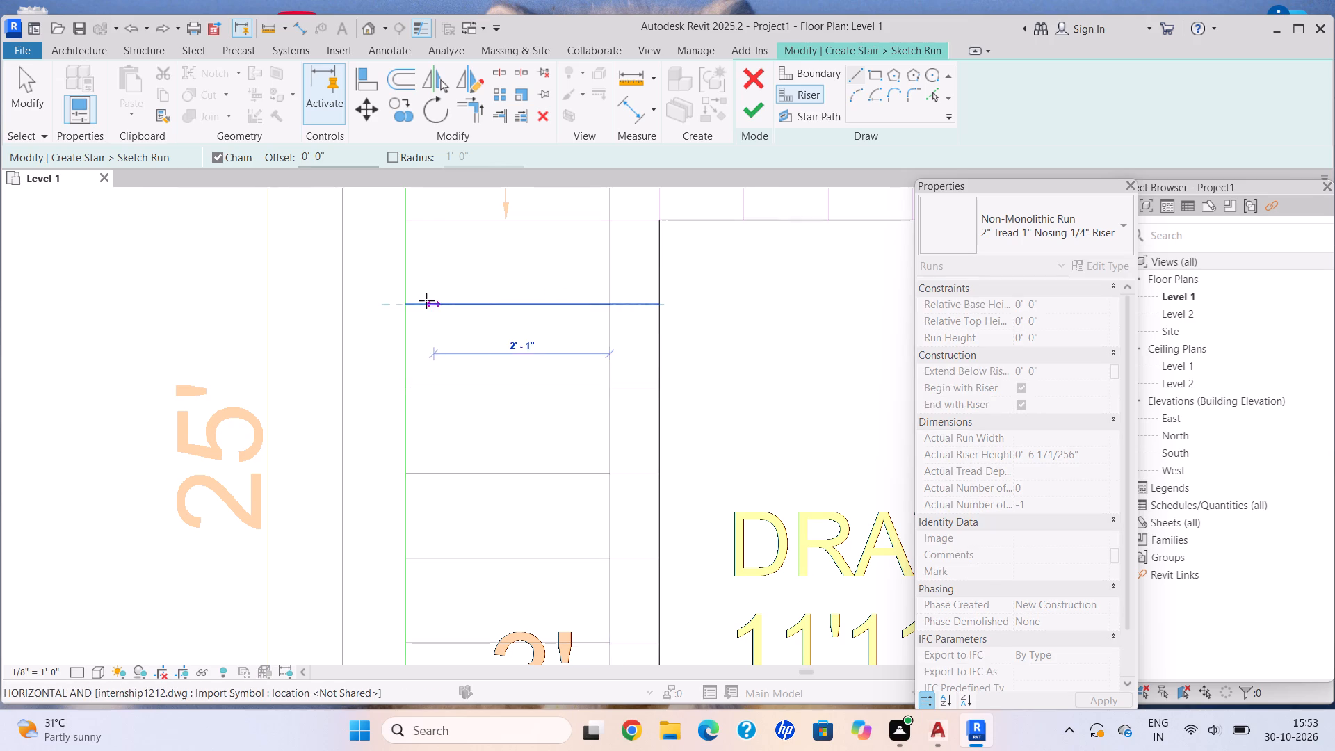
left_click(406, 307)
middle_click_drag(491, 270, 496, 447)
middle_click(496, 448)
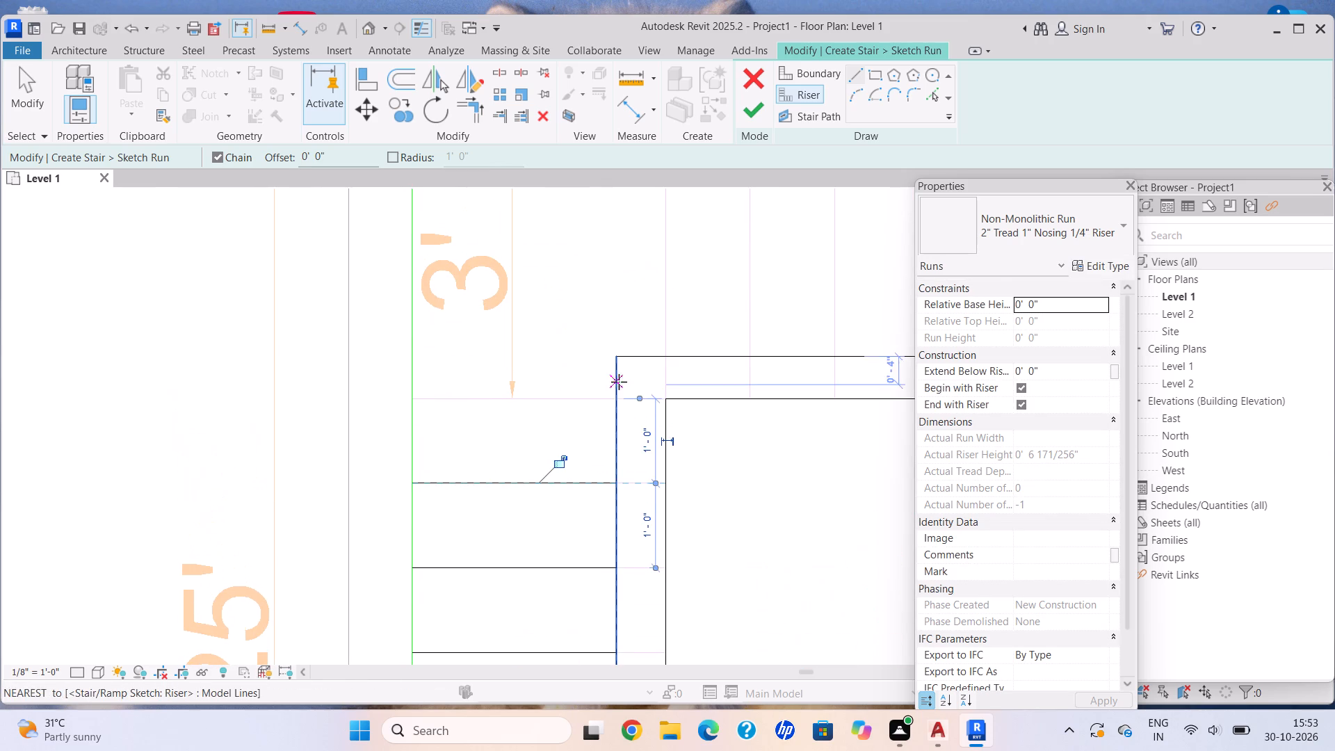
left_click(616, 398)
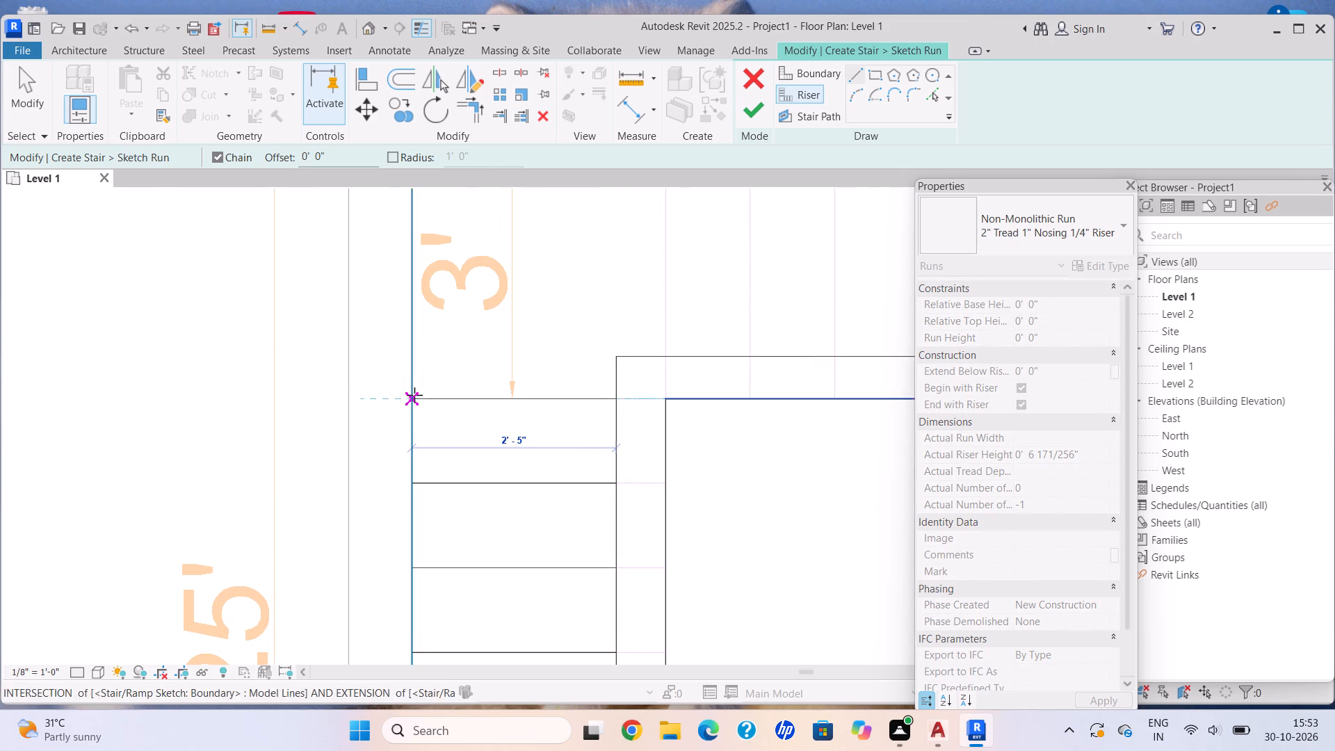
left_click(414, 395)
Draw the short flight's first three risers from the corner landing, about 2' 6" long and 1' 0" apart.
middle_click_drag(631, 320, 533, 496)
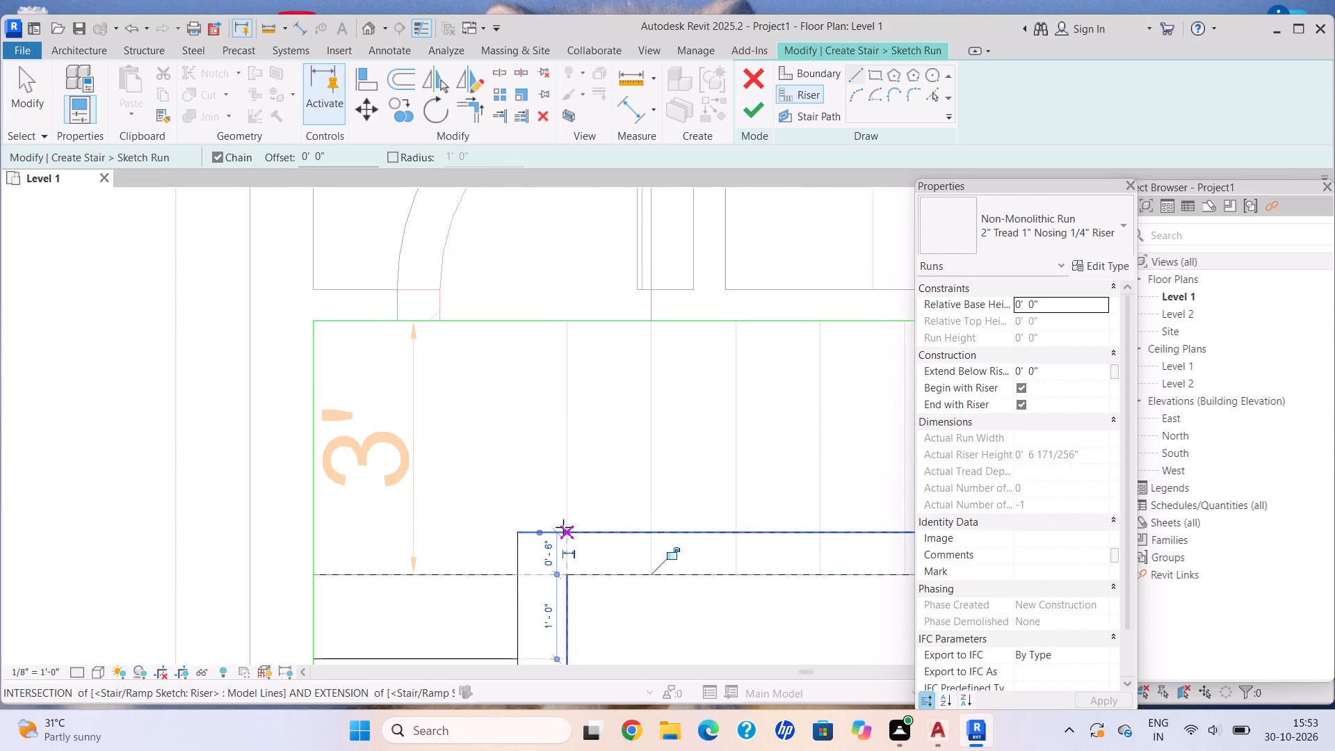
left_click(563, 528)
left_click(564, 325)
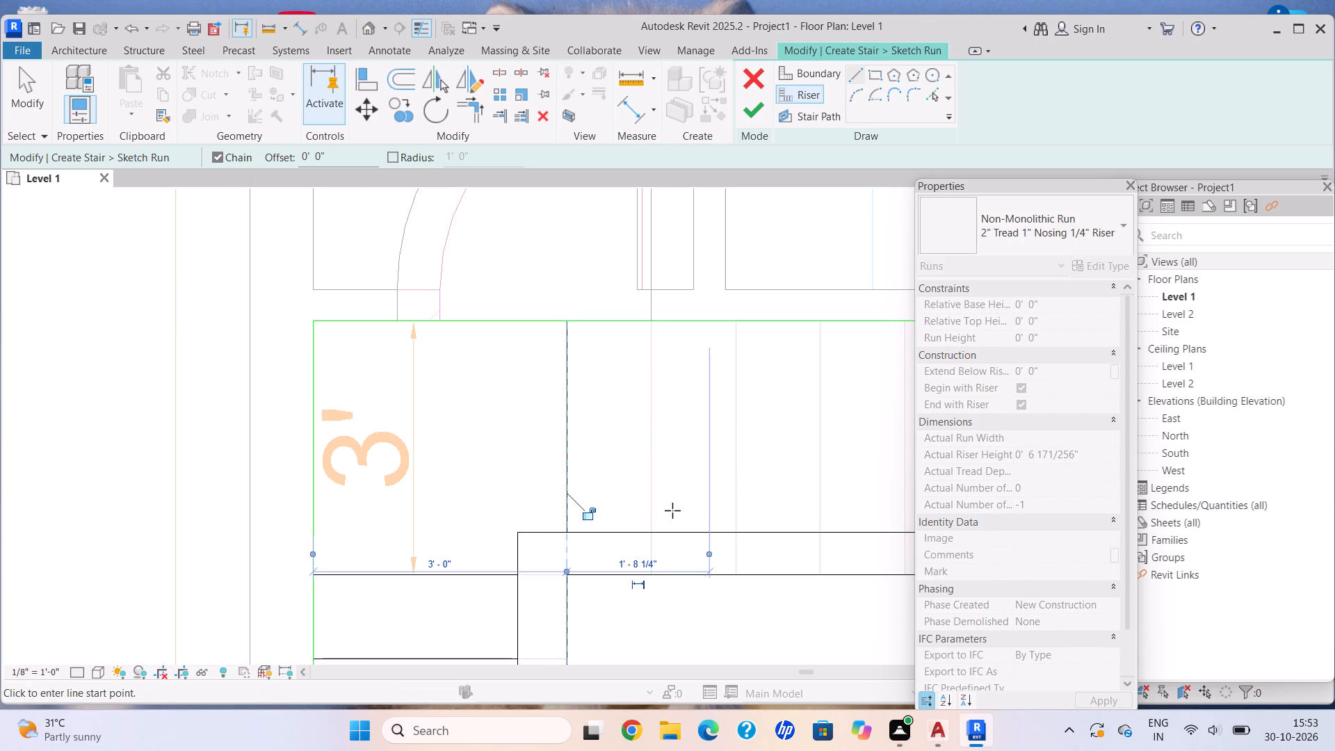
left_click_drag(658, 533, 658, 526)
left_click(652, 328)
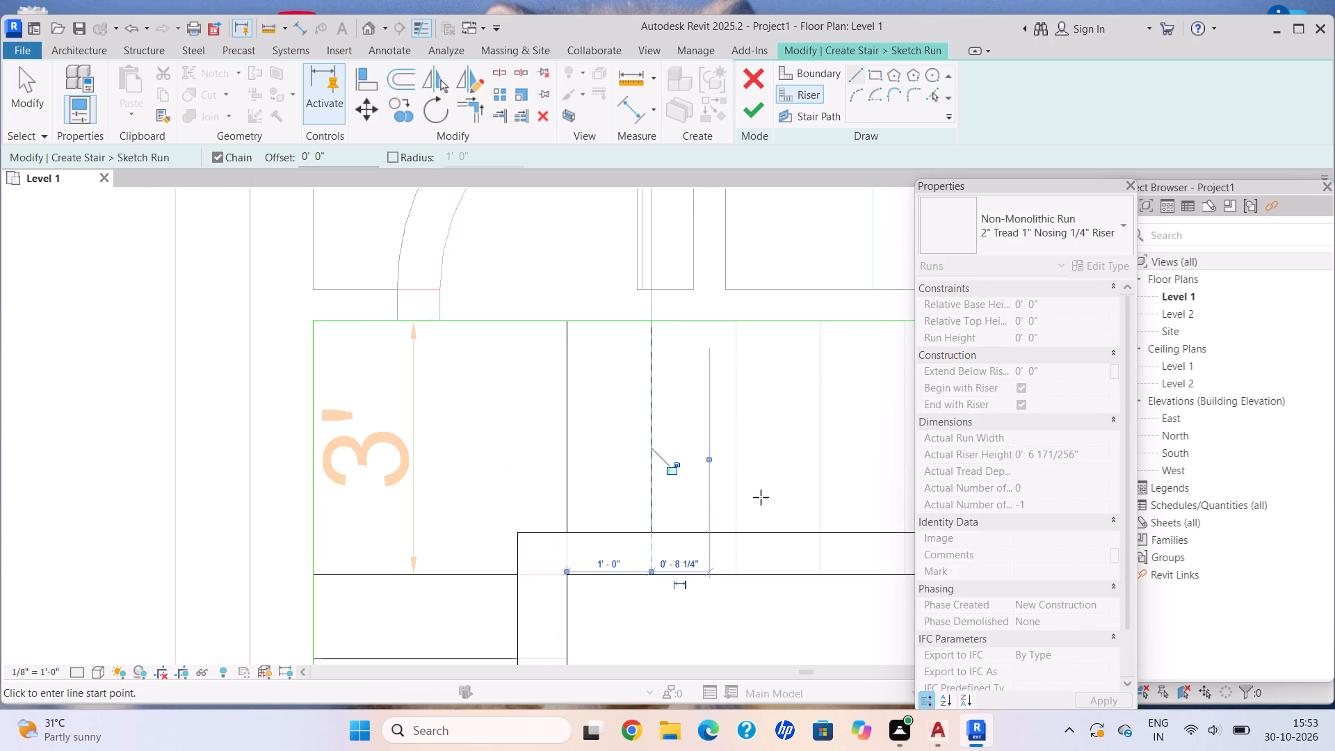
left_click(734, 531)
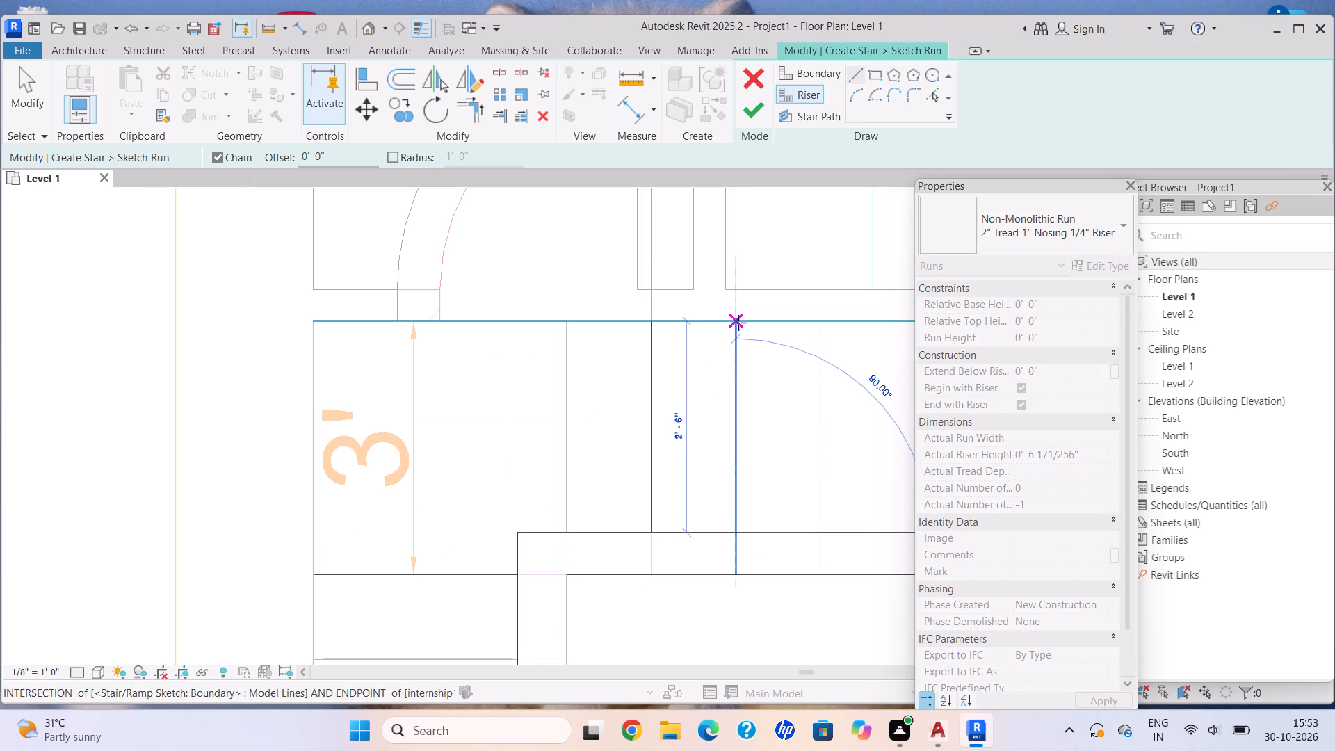
left_click(738, 322)
Draw the short flight's remaining three risers, 2' 6" long and 1' 0" apart, ending at the outer boundary's endpoint.
middle_click_drag(776, 404, 713, 398)
left_click(761, 527)
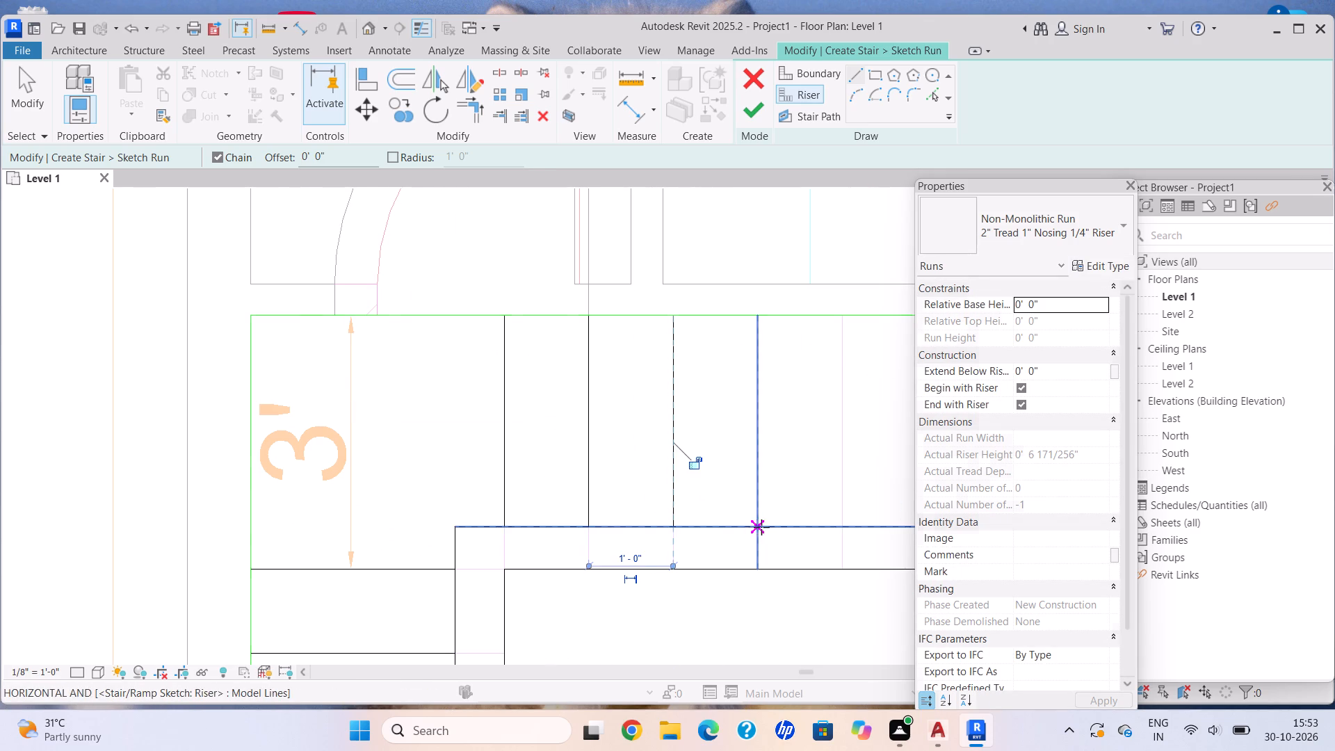
left_click(763, 318)
scroll(796, 423, "down", 1)
middle_click_drag(796, 423, 450, 371)
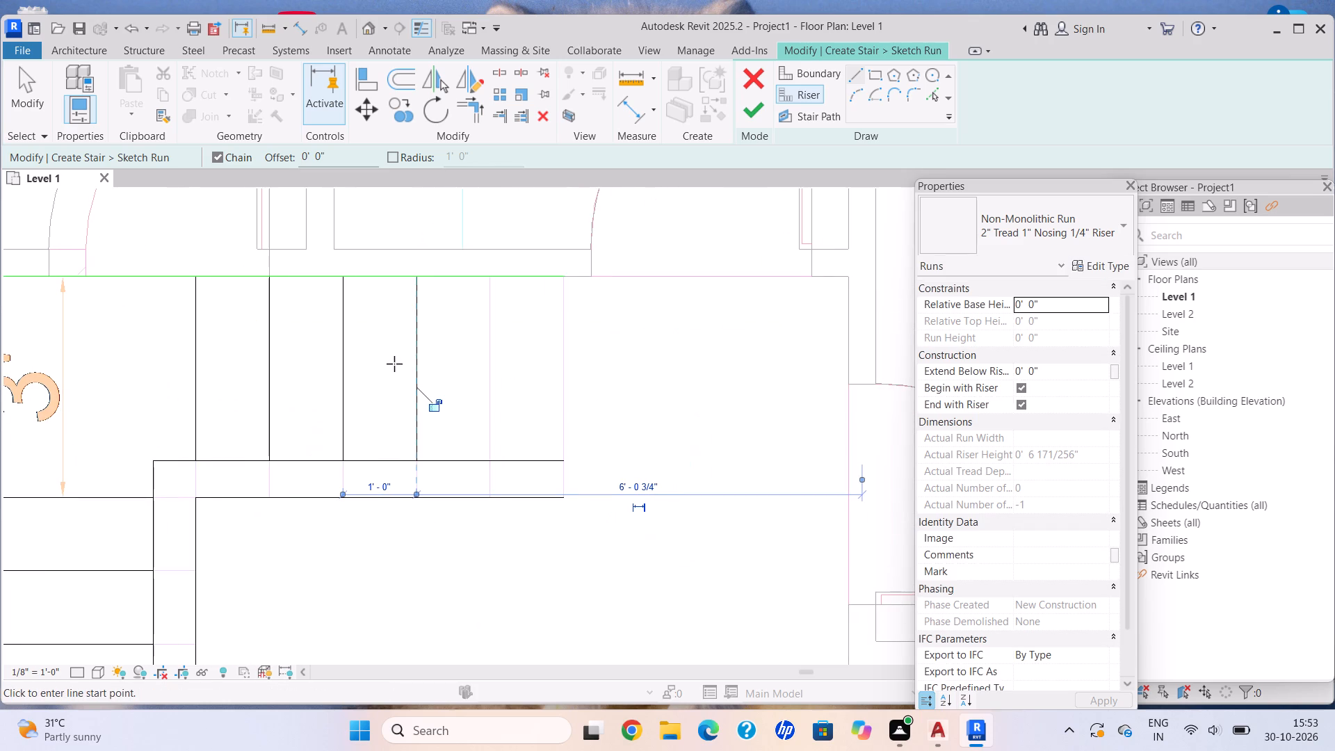
left_click_drag(492, 465, 492, 458)
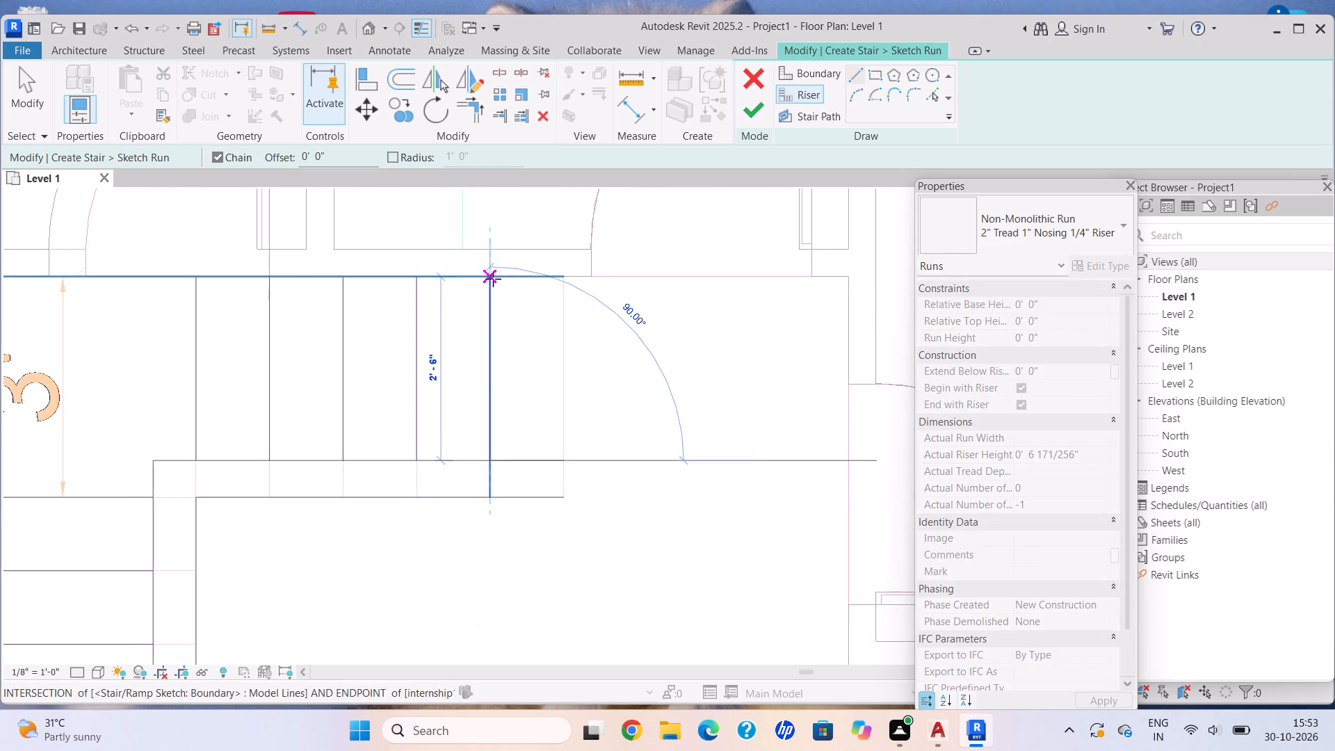
left_click(492, 278)
left_click_drag(565, 459, 565, 450)
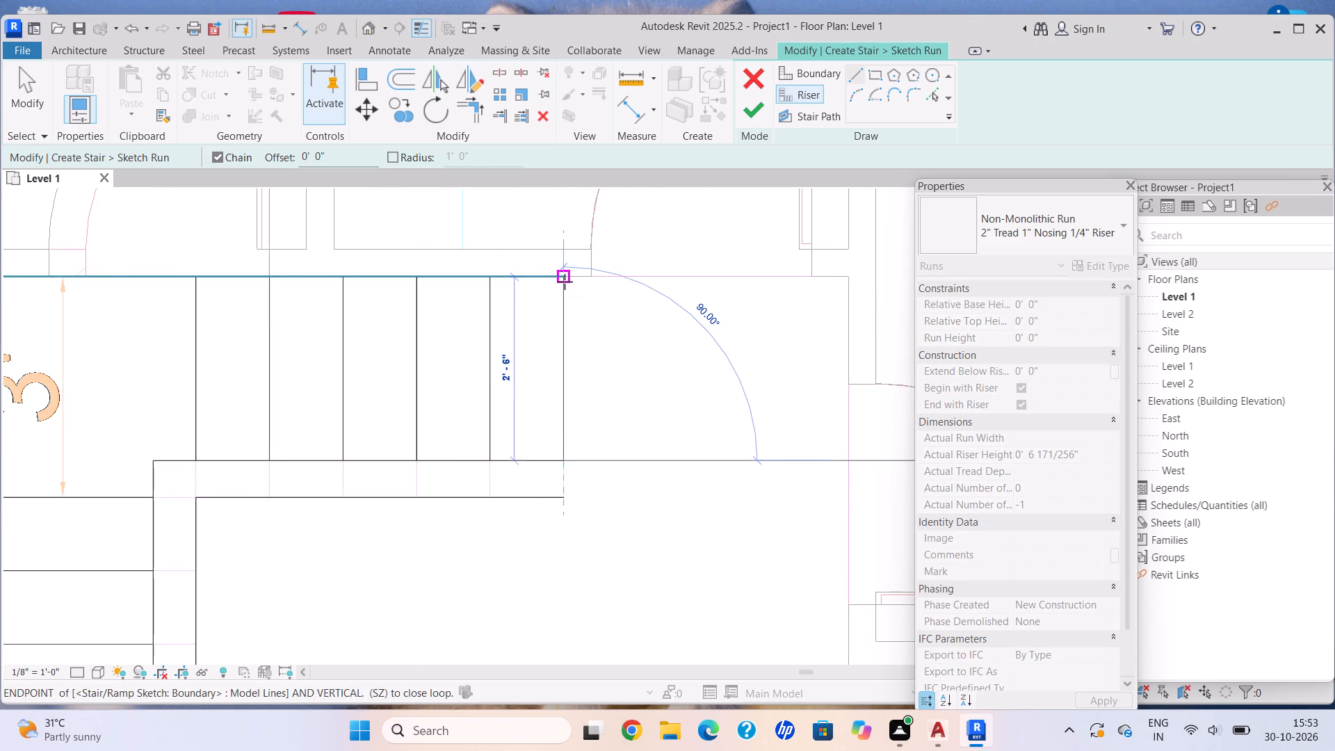
left_click(565, 282)
key("grave")
key("grave")
Draw the stair path from the short flight's end riser to the corner landing and along the long flight to its gate-end riser.
left_click(783, 118)
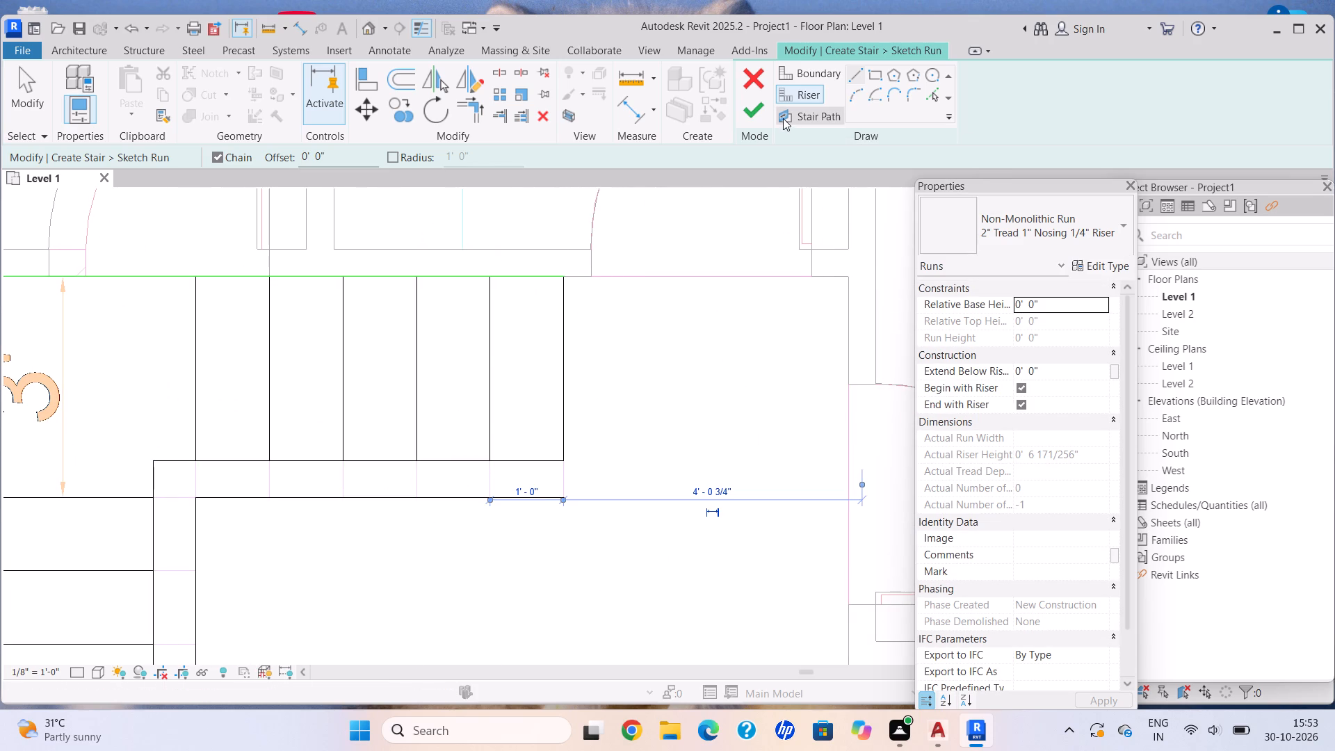
left_click(857, 74)
scroll(576, 413, "down", 3)
middle_click_drag(576, 414, 685, 309)
middle_click(700, 296)
scroll(709, 285, "down", 2)
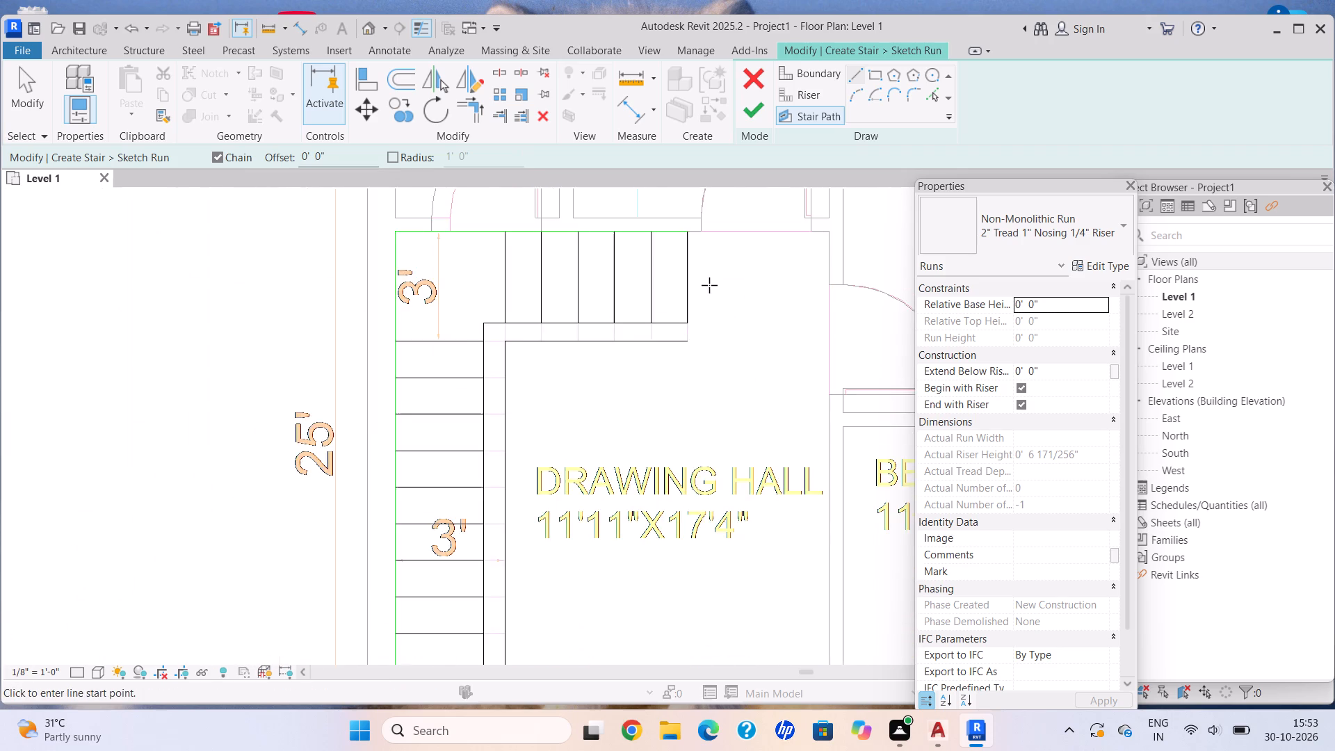
scroll(652, 347, "down", 3)
left_click(677, 293)
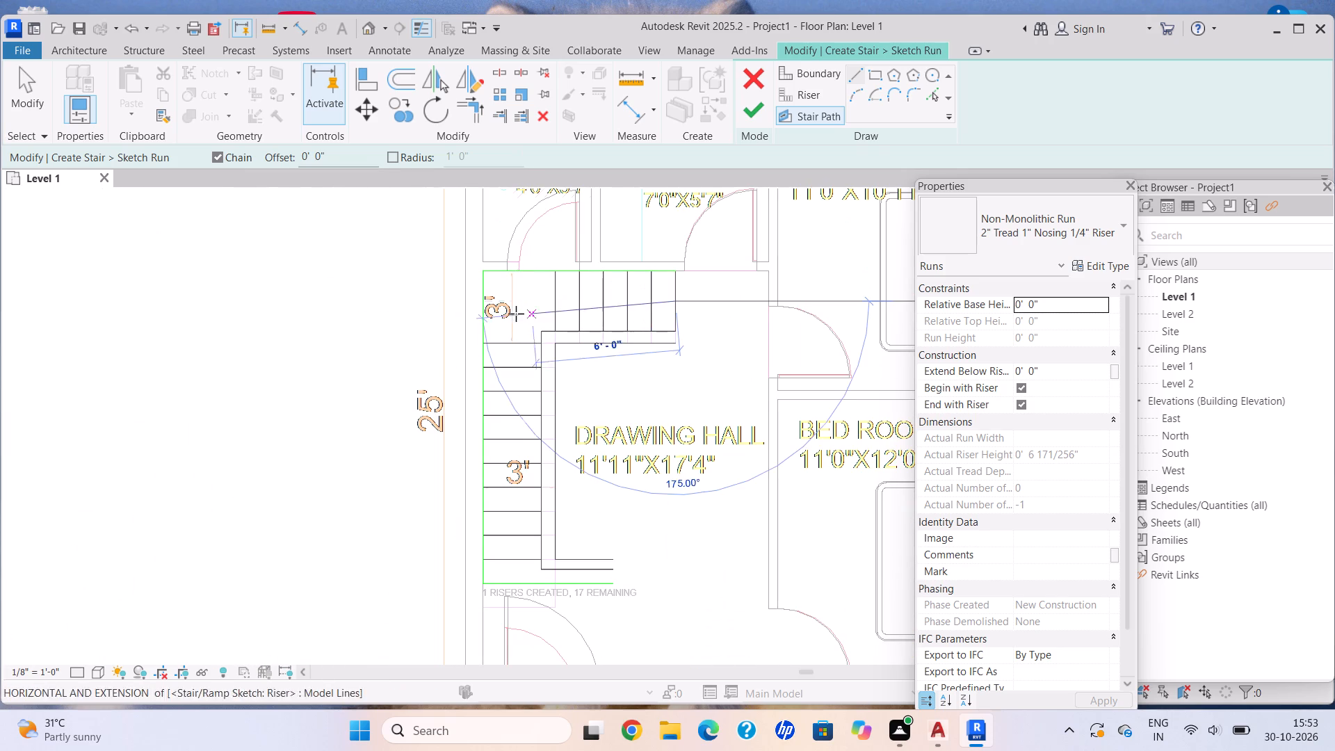
left_click(505, 311)
left_click(503, 564)
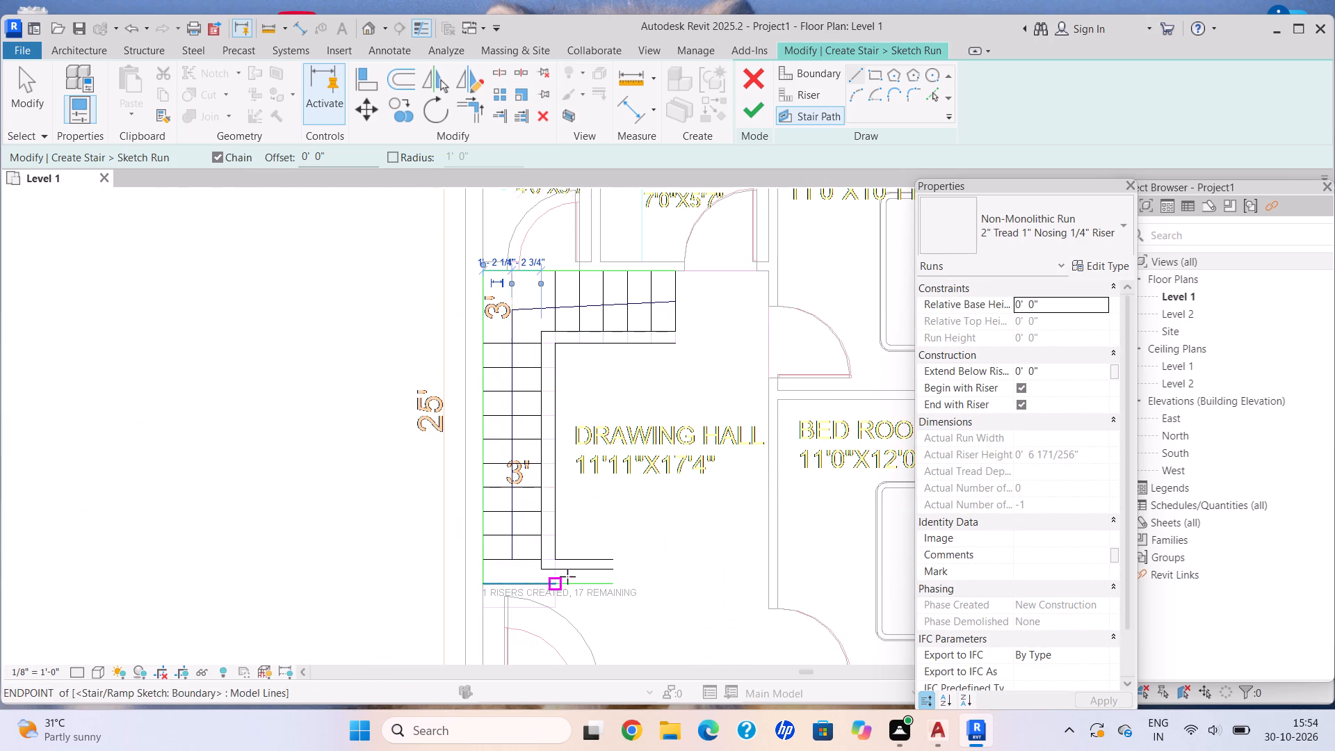
Extend the stair path past the long flight's gate-end riser, turning toward the drawing hall with a segment about 3' 11" long.
scroll(572, 579, "up", 6)
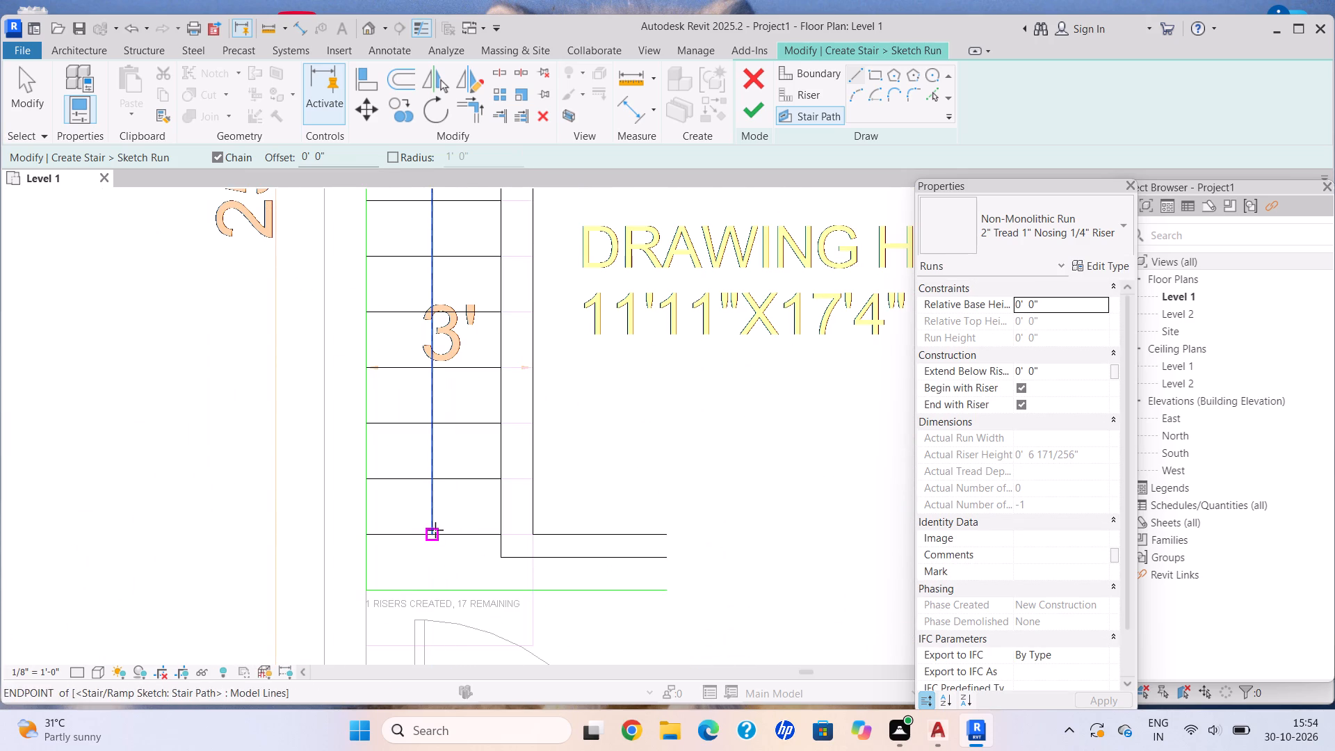
left_click(435, 530)
left_click(435, 576)
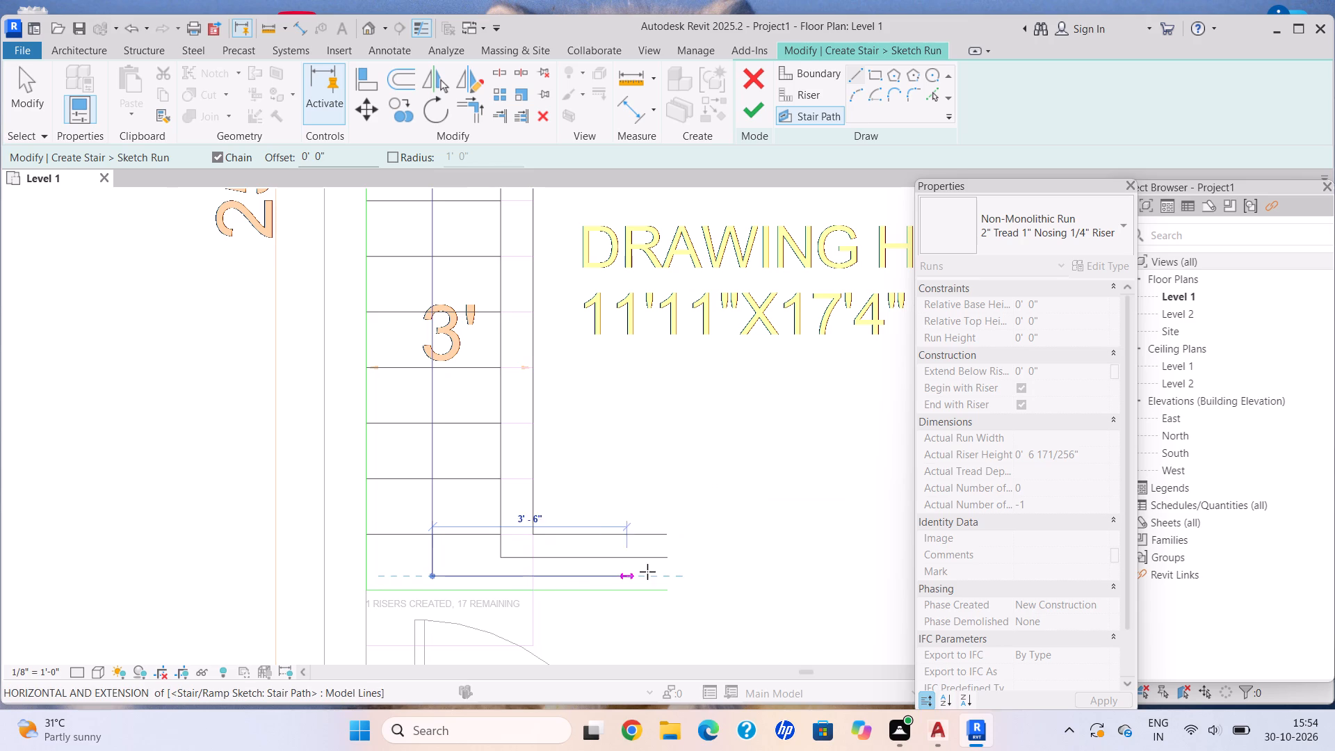
left_click(652, 572)
key("Escape")
key("Escape")
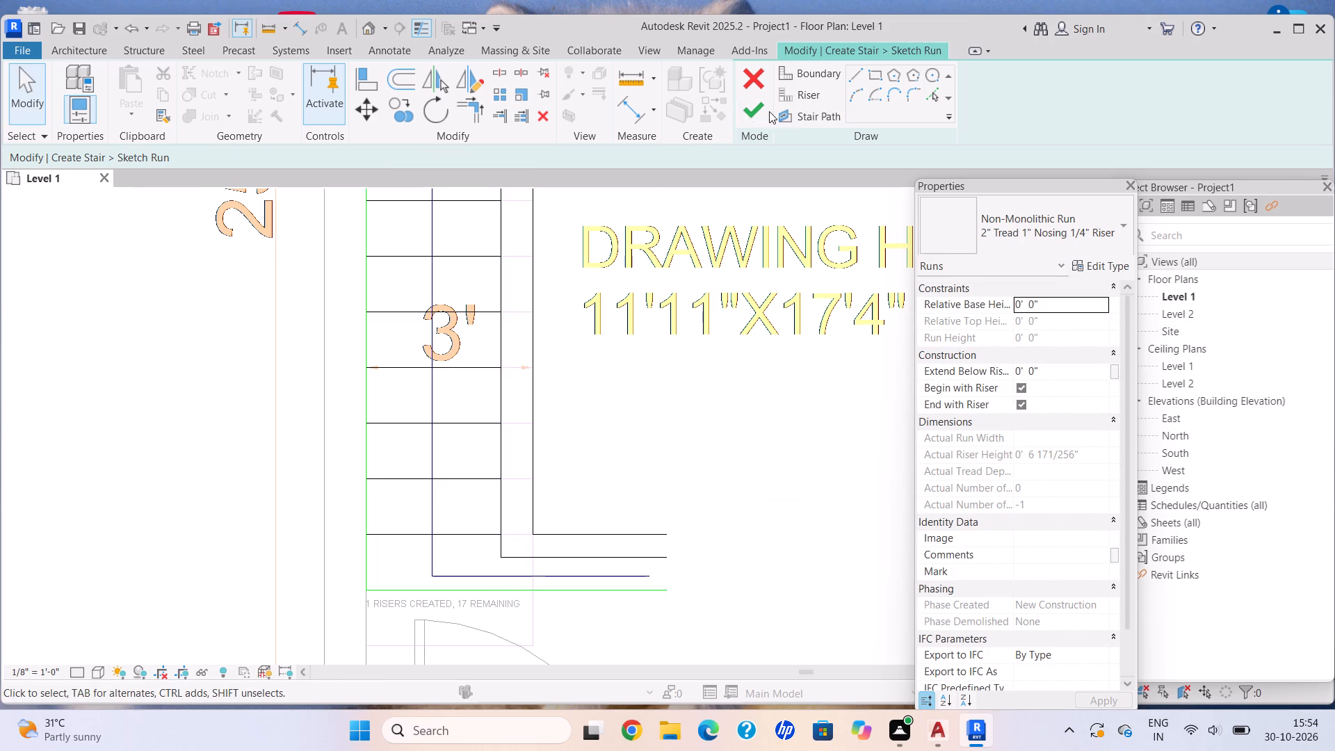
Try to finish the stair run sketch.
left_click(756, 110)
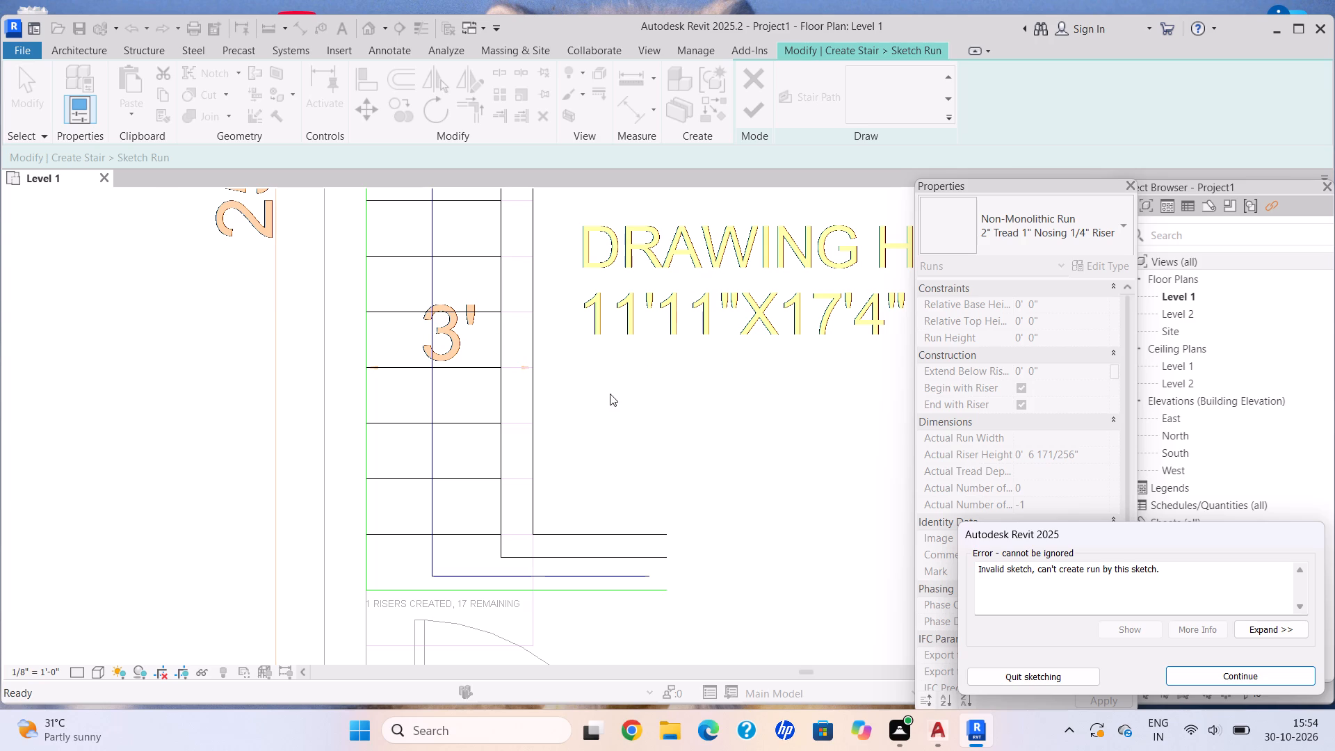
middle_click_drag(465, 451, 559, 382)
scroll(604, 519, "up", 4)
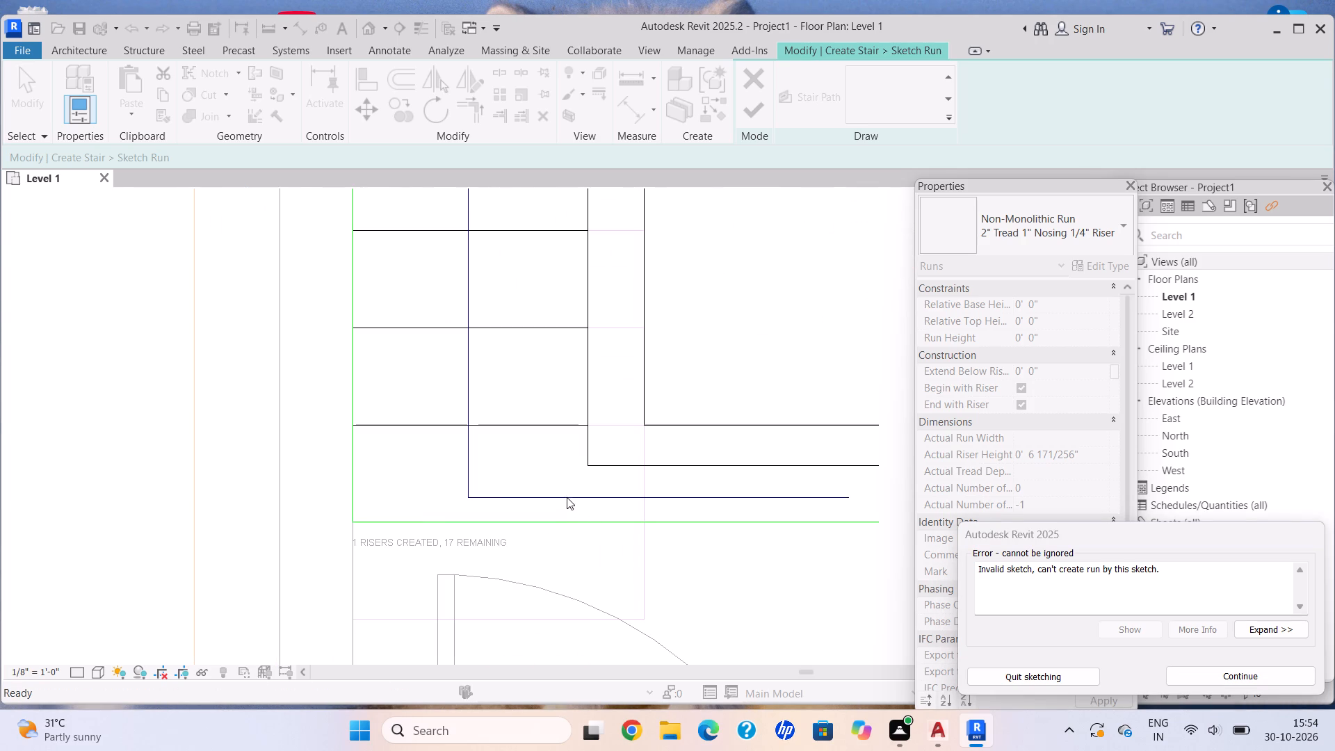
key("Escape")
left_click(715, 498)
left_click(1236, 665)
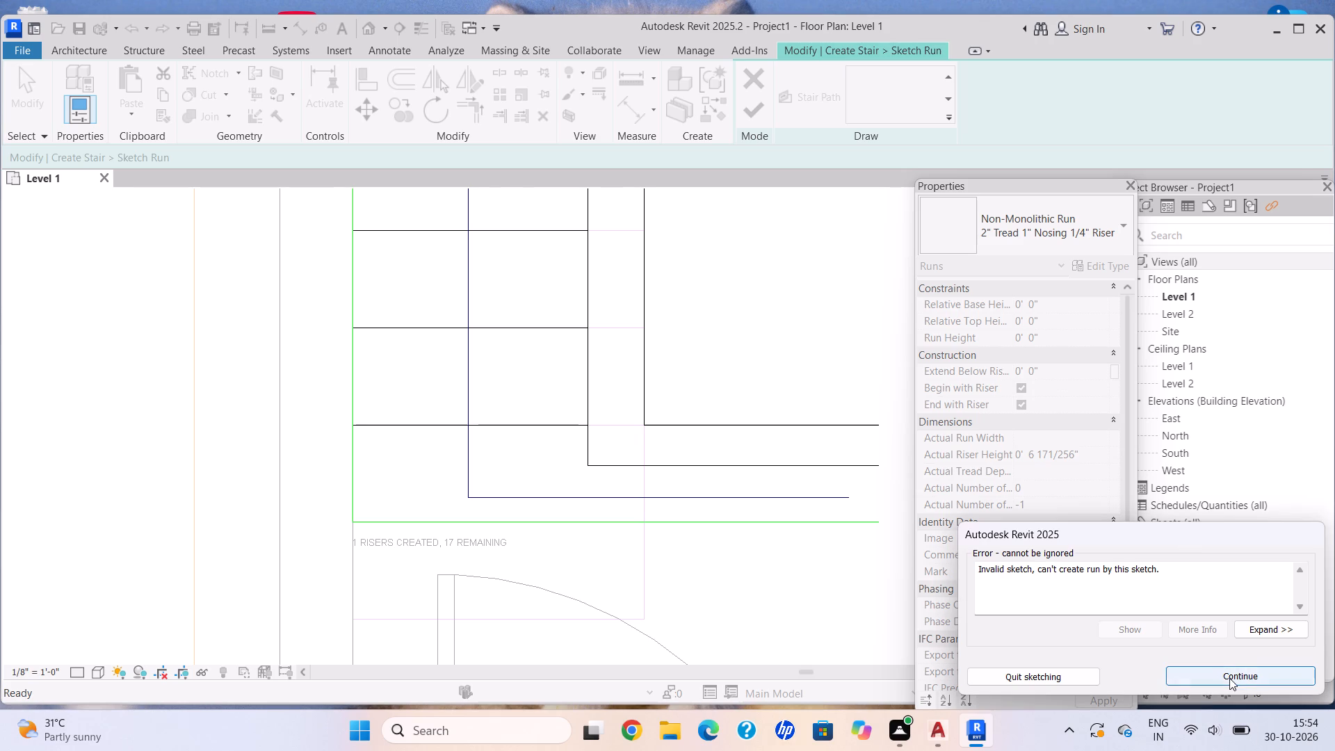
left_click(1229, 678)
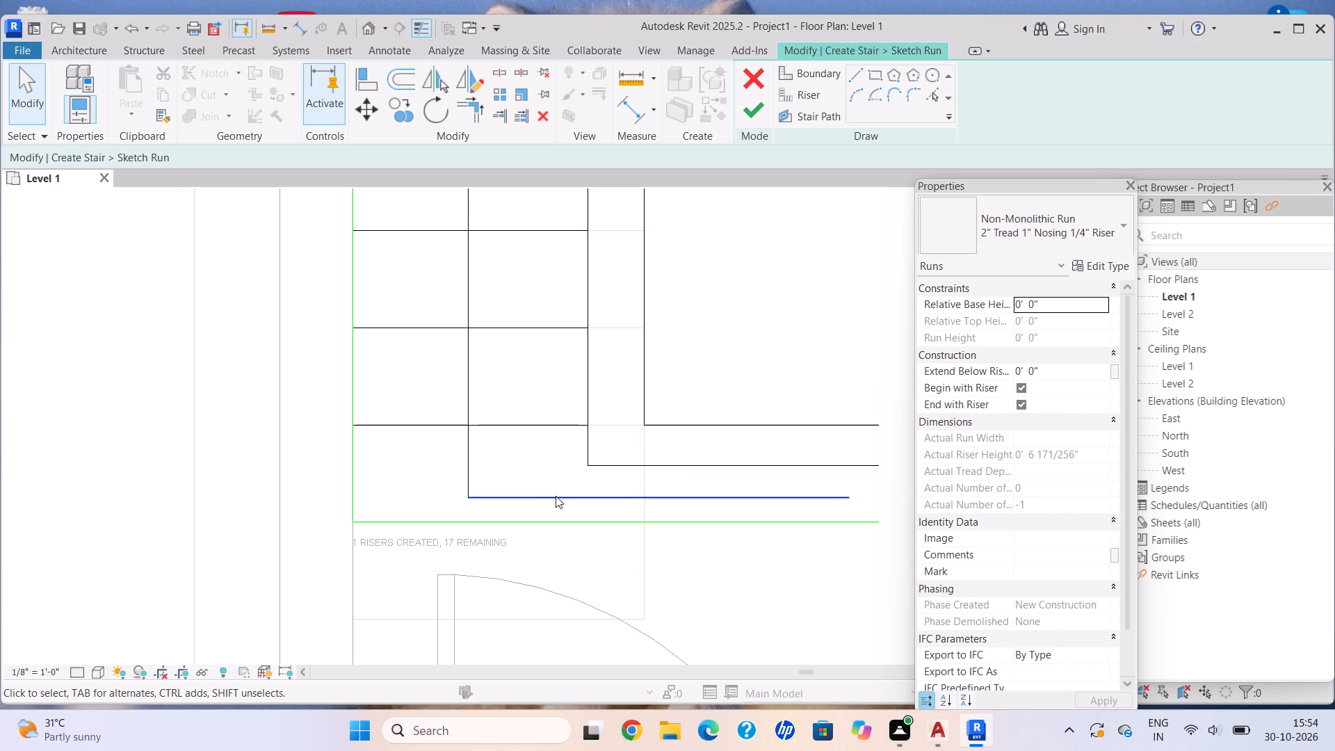
Delete the 2' 5" boundary segment projecting beyond the long flight at the gate end.
left_click(686, 527)
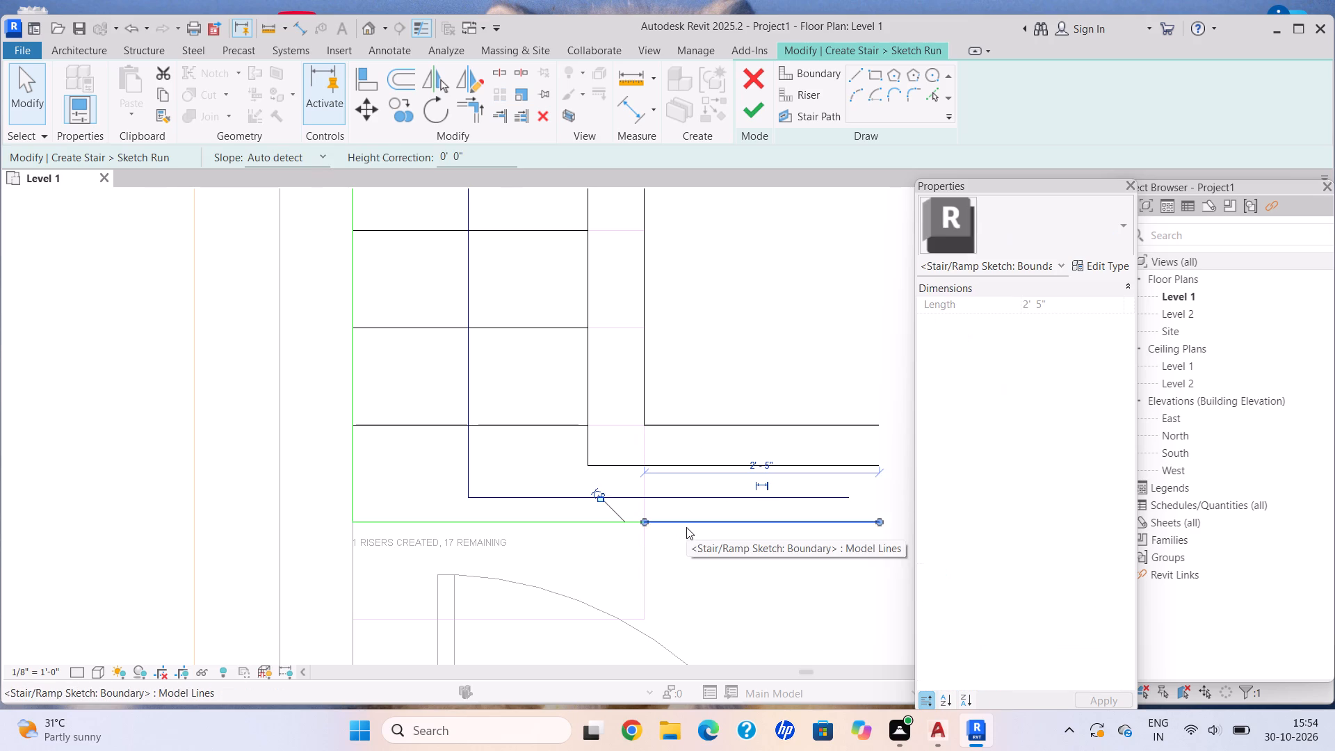
key("Delete")
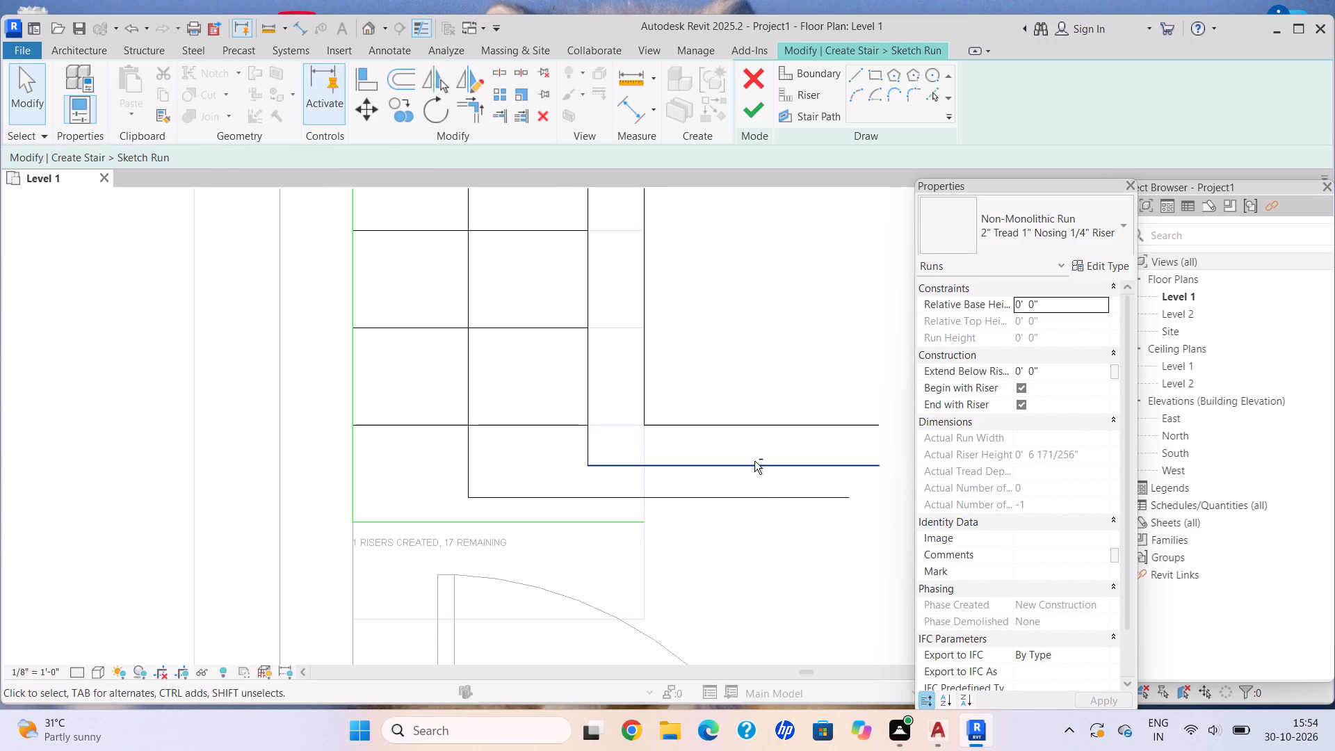
Delete the 3' 11" stair path segment running toward the drawing hall at the gate end.
scroll(768, 564, "down", 6, "shift")
middle_click_drag(768, 575, 641, 588, "shift")
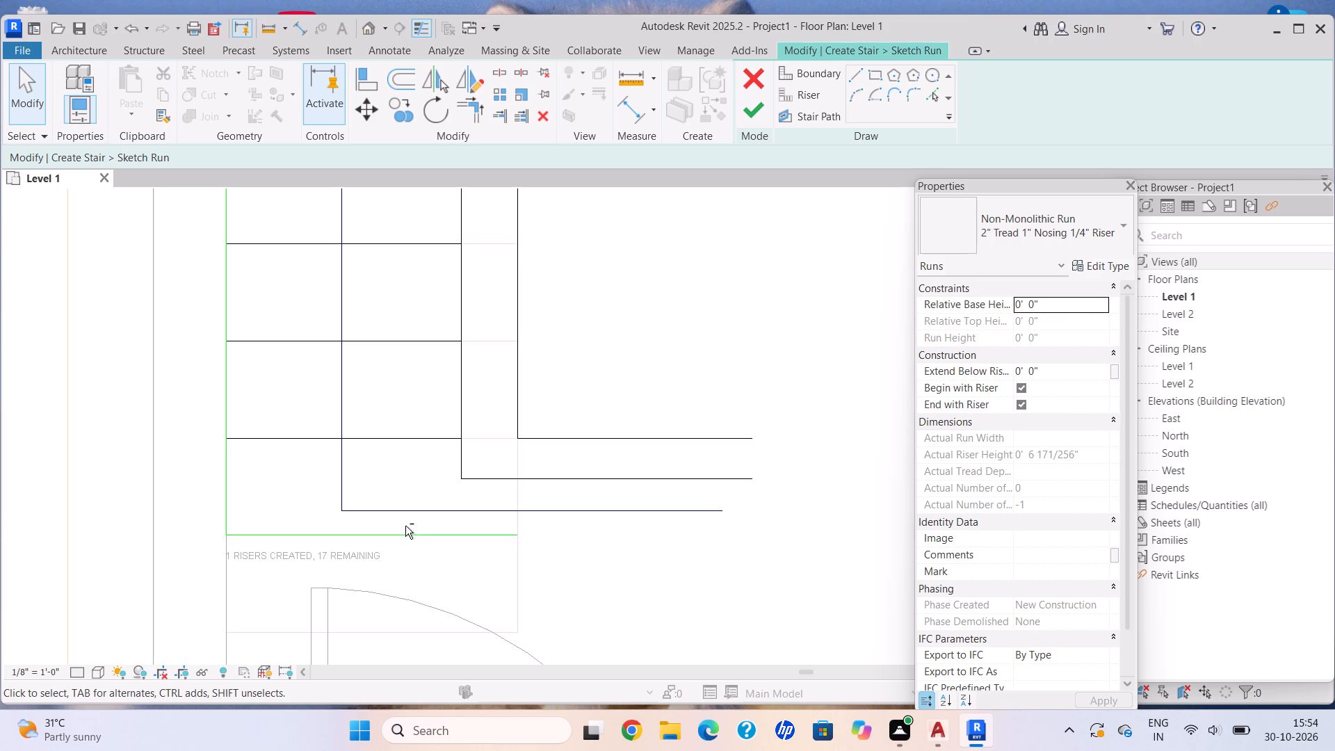
left_click(482, 513, "shift")
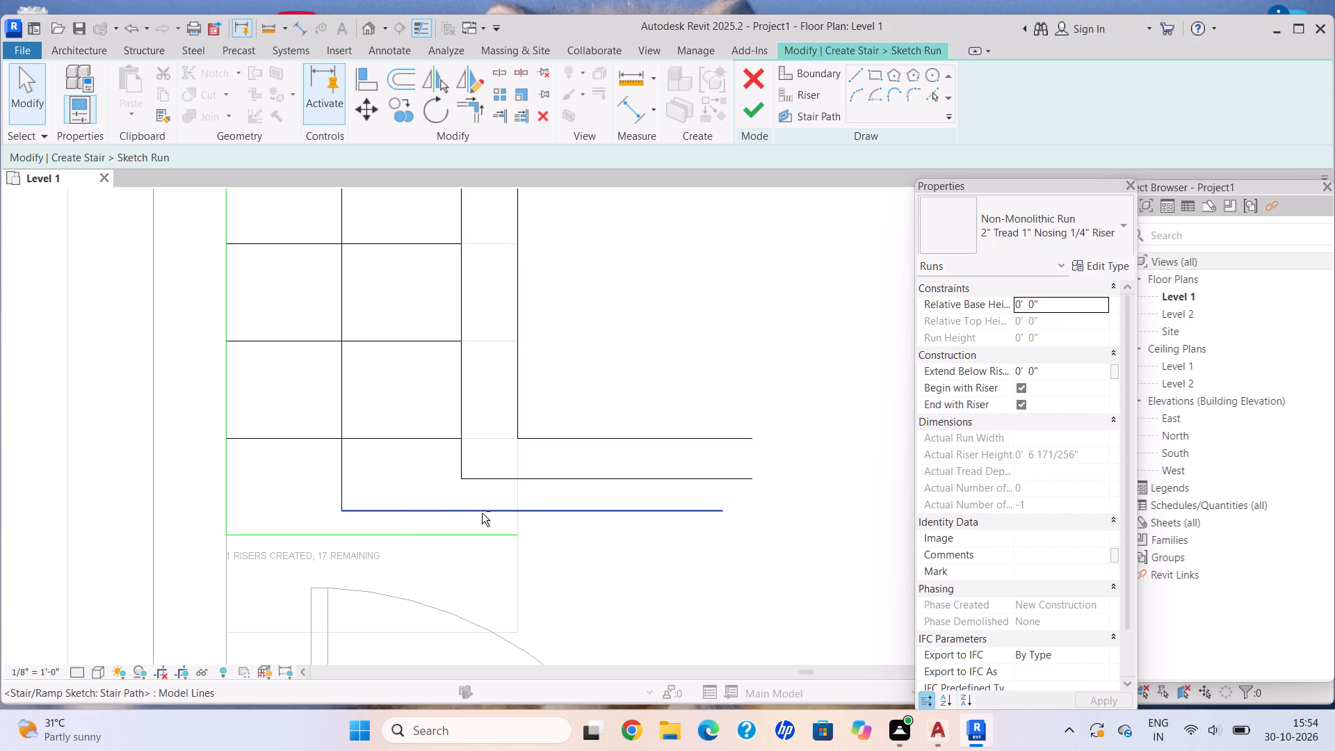
key("shift+Delete")
left_click(485, 511, "shift")
key("shift+Delete")
left_click(658, 510, "shift")
key("shift+Delete")
double_click(683, 503, "shift")
key("shift+Delete")
left_click(683, 504, "shift")
left_click(707, 517, "shift")
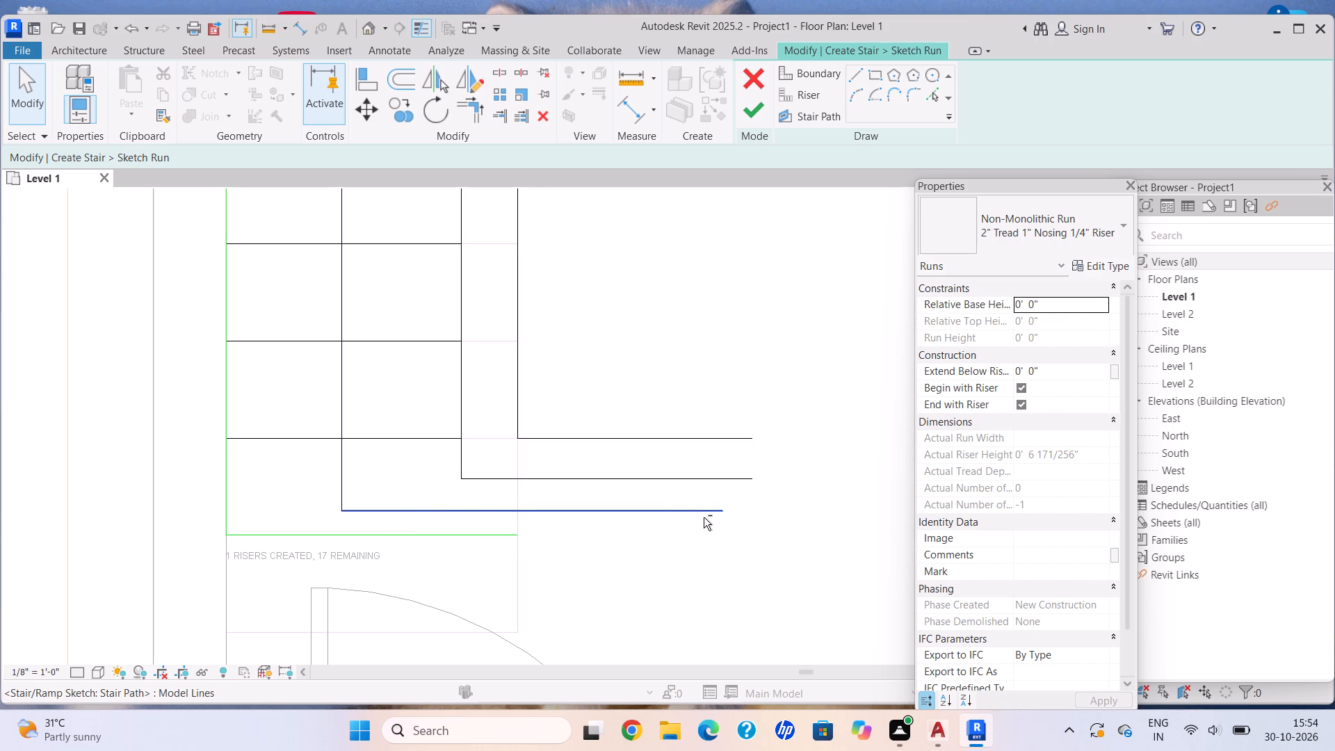
left_click(698, 513, "shift")
key("shift+Delete")
left_click(661, 504)
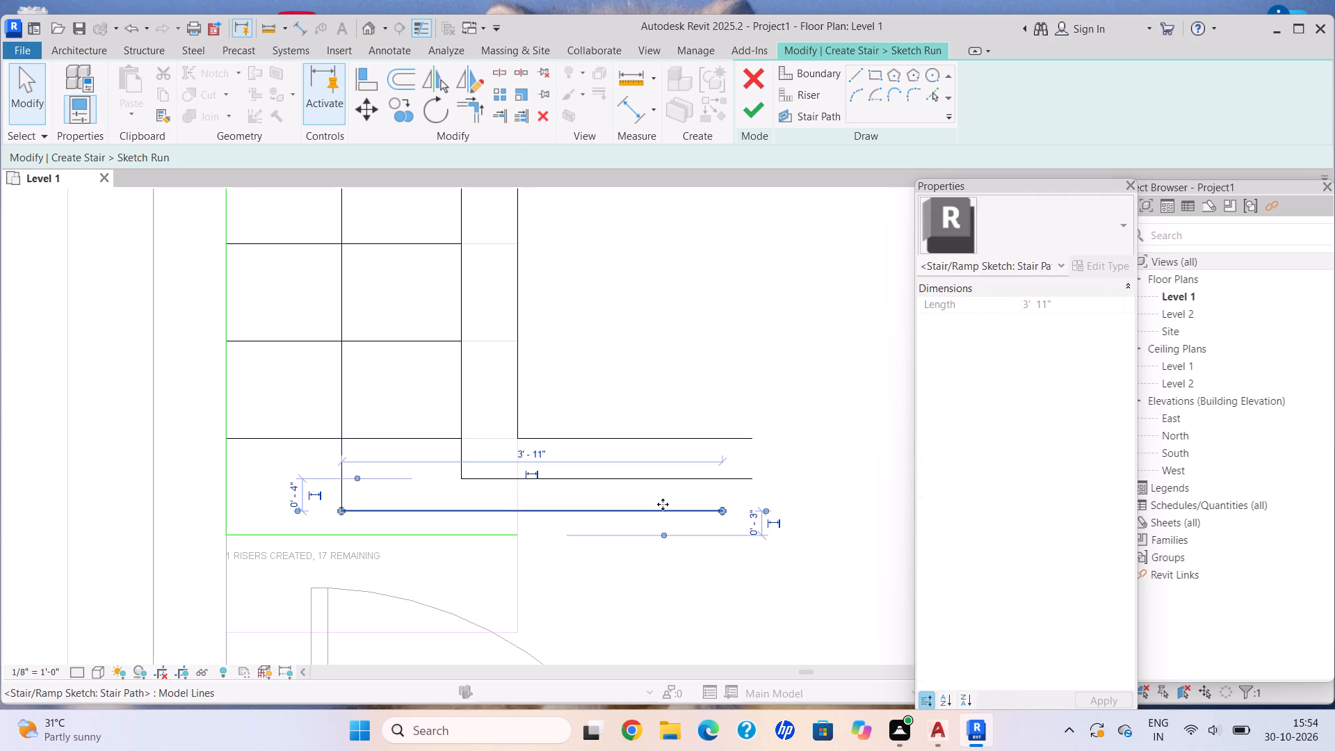
key("Delete")
Draw a stair path segment continuing the long flight's path straight to the gate-end boundary line.
scroll(397, 419, "down", 4)
middle_click_drag(403, 424, 409, 428)
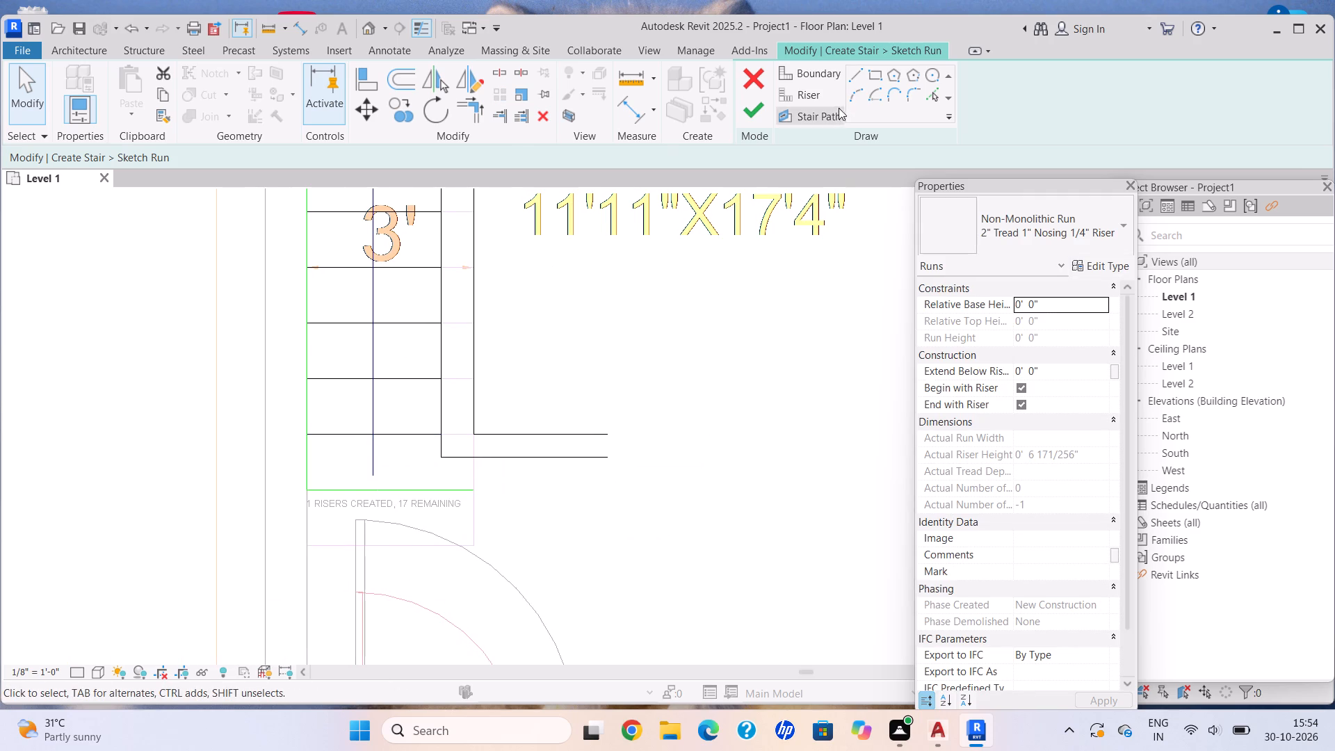
left_click(827, 118)
left_click(850, 74)
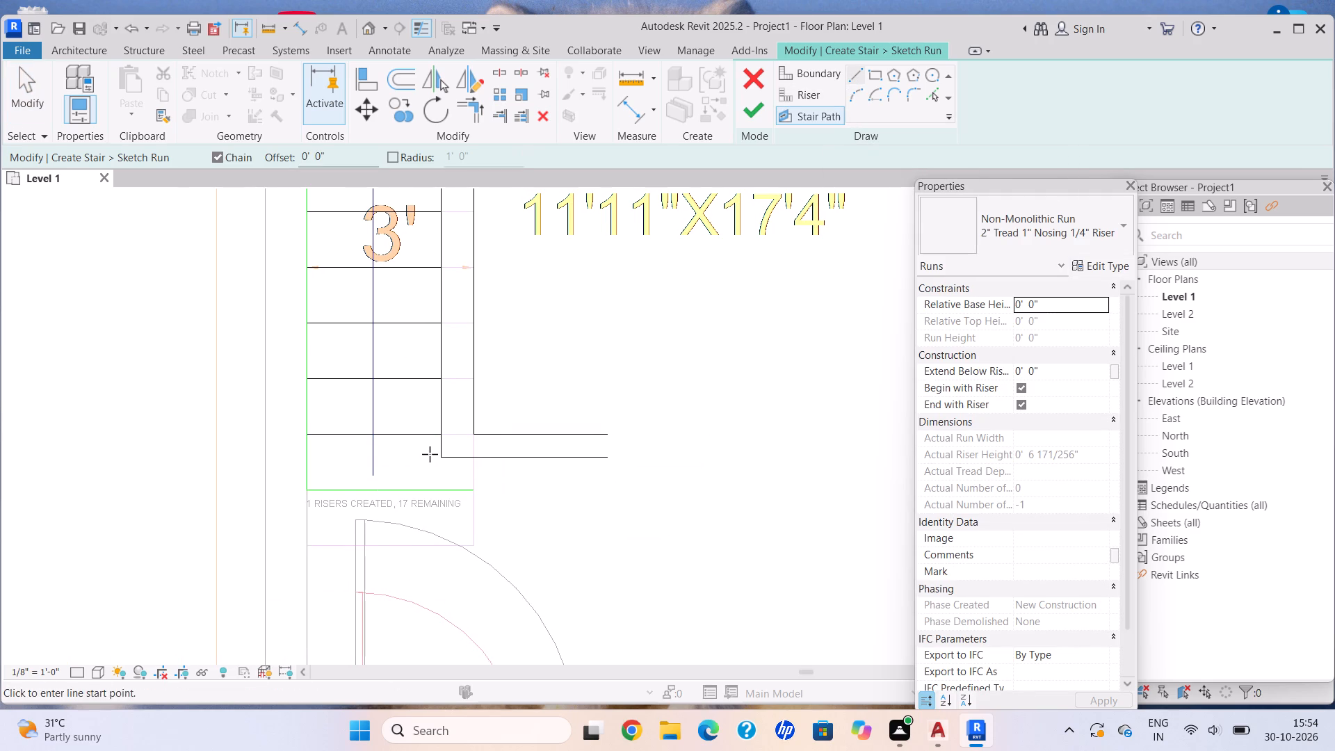
scroll(446, 450, "up", 5)
left_click(346, 489)
left_click(348, 520)
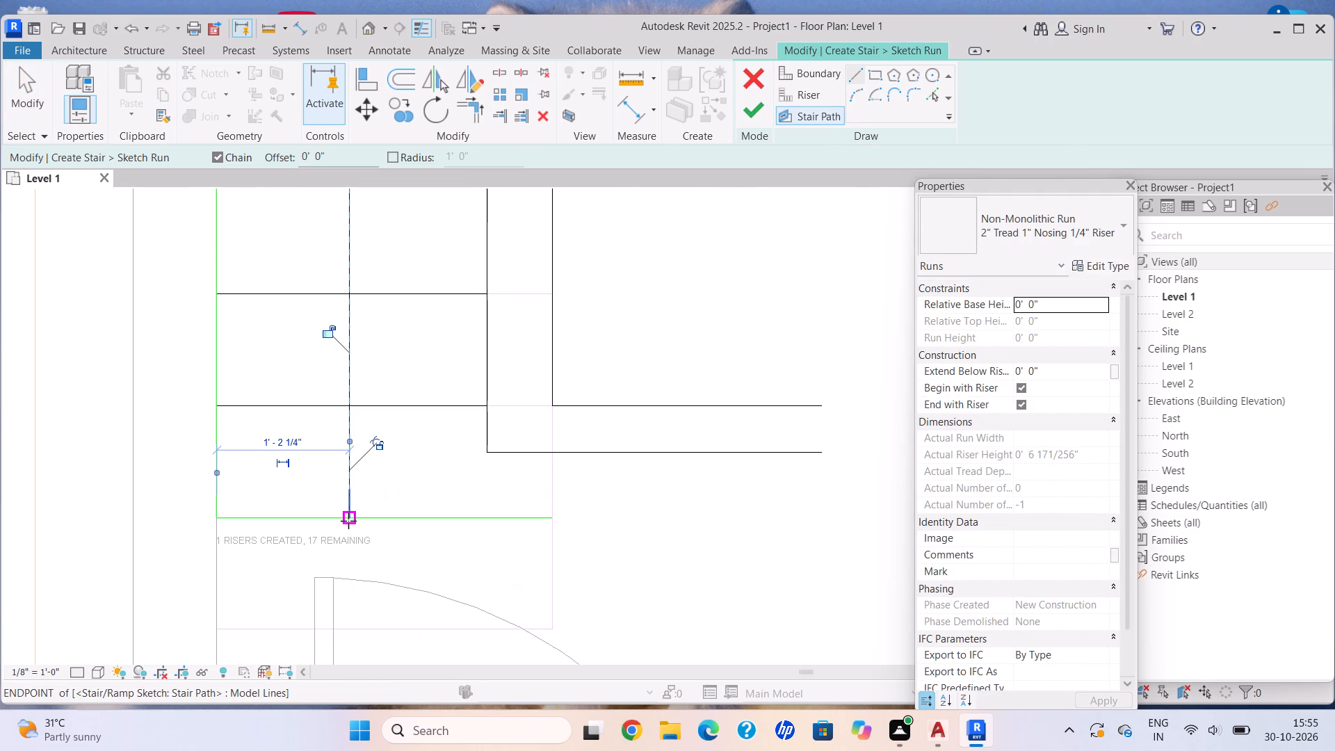
key("Escape")
key("Escape")
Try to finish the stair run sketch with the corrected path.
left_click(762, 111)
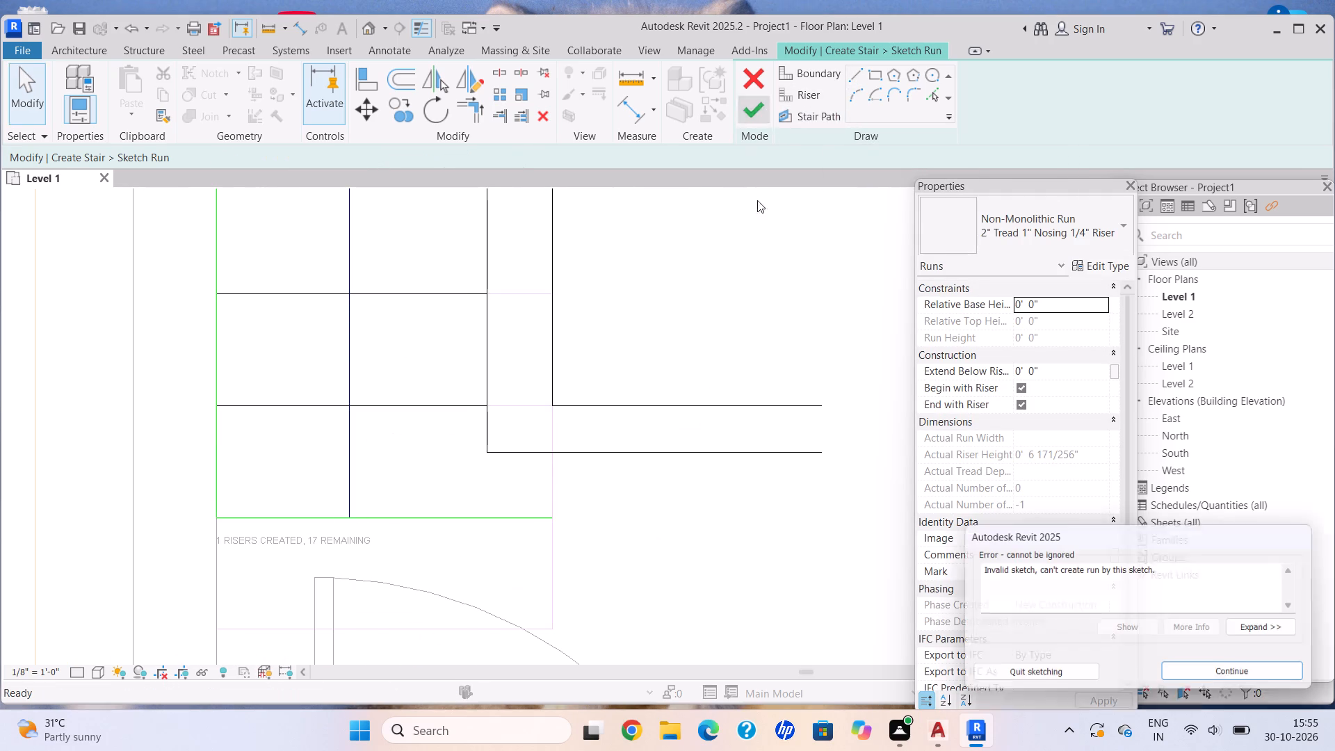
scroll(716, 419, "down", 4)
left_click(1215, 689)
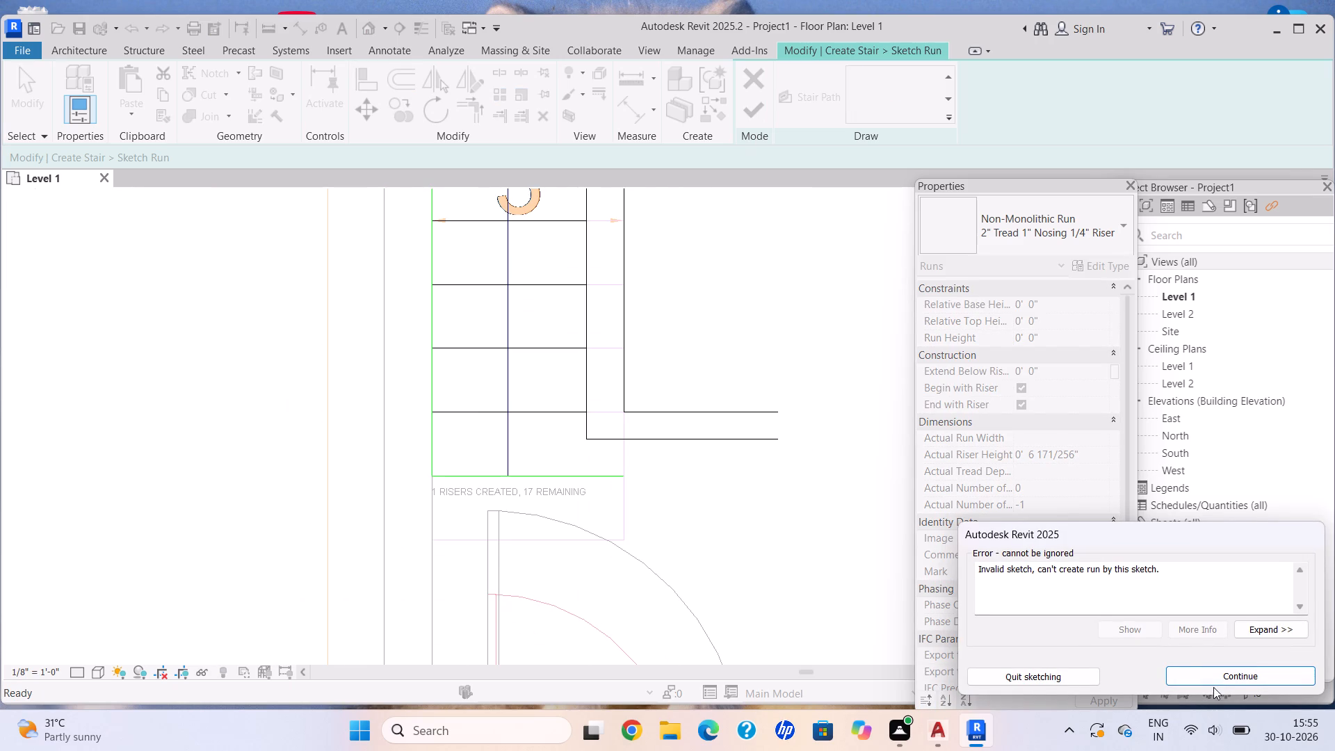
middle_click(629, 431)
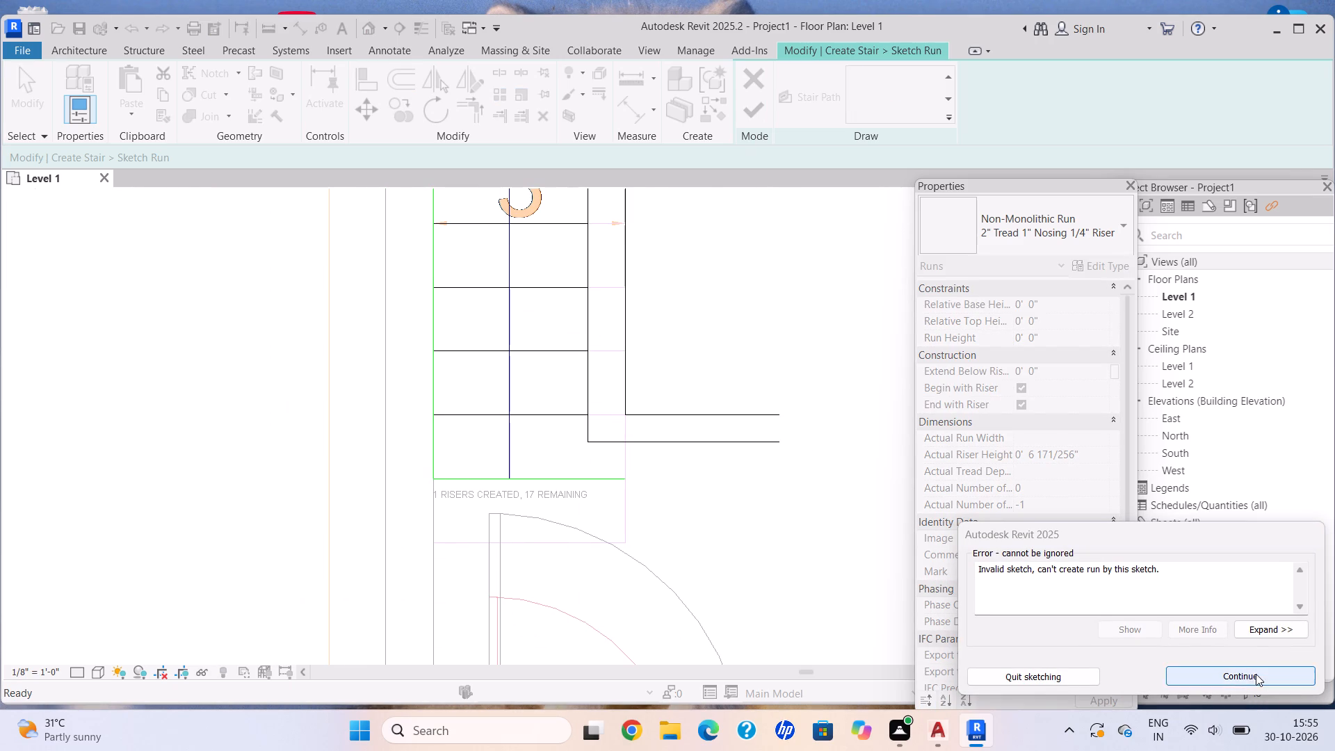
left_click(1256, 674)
Delete the two riser-type lines projecting into the drawing hall at the long flight's gate end.
scroll(774, 492, "down", 6)
middle_click_drag(770, 491, 537, 542)
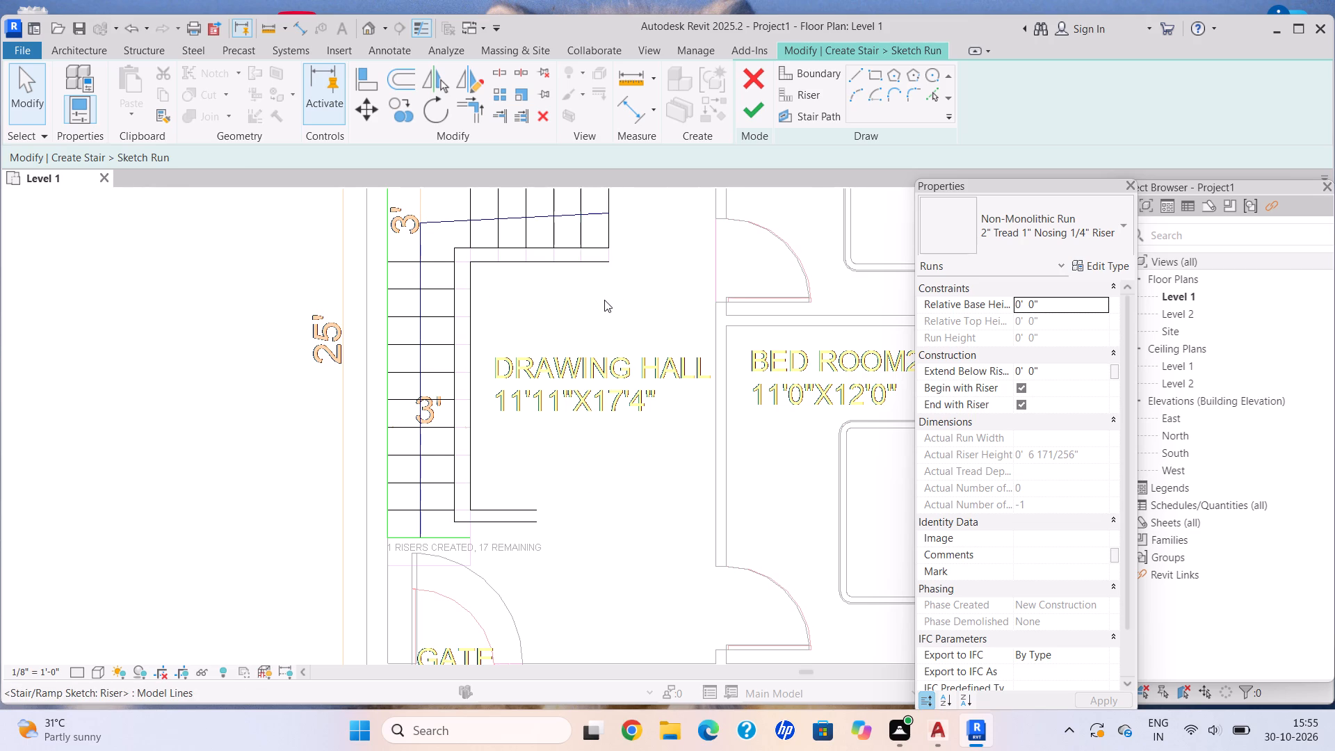
scroll(604, 300, "down", 1)
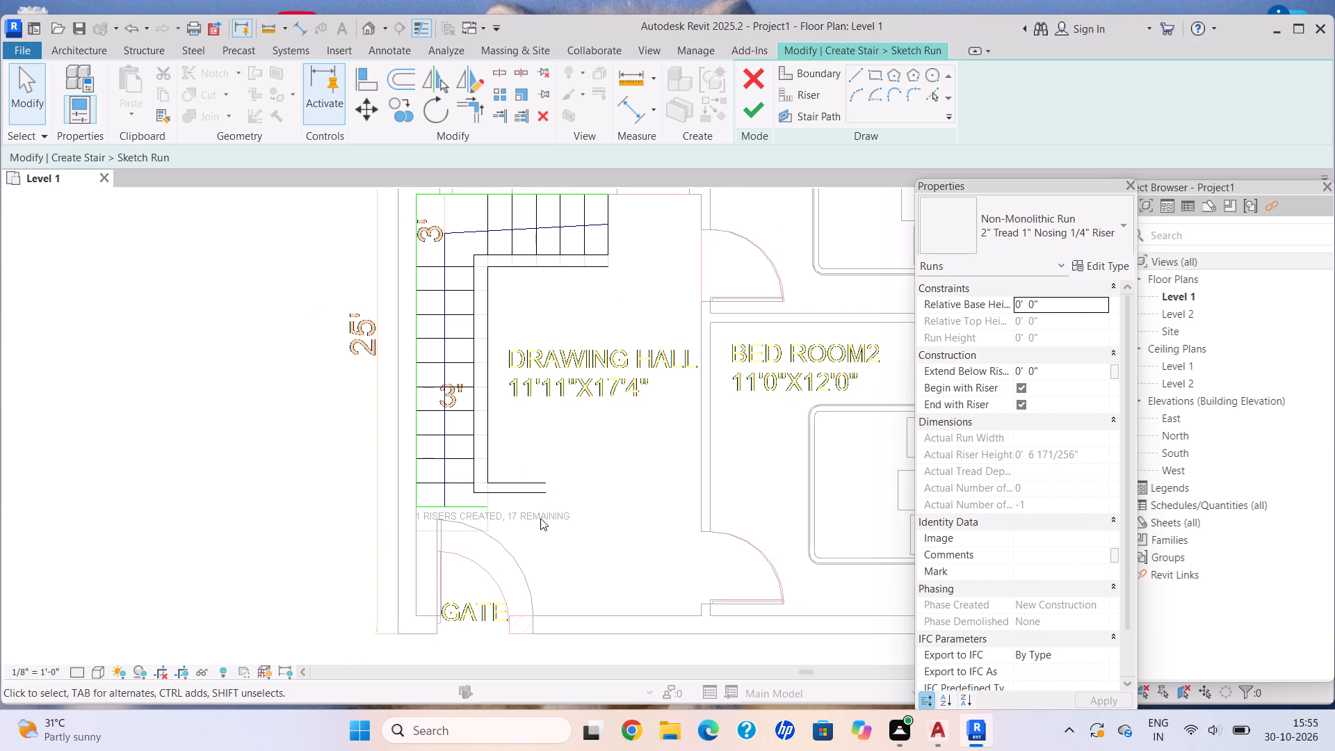
middle_click_drag(537, 515, 496, 445)
scroll(439, 449, "up", 5)
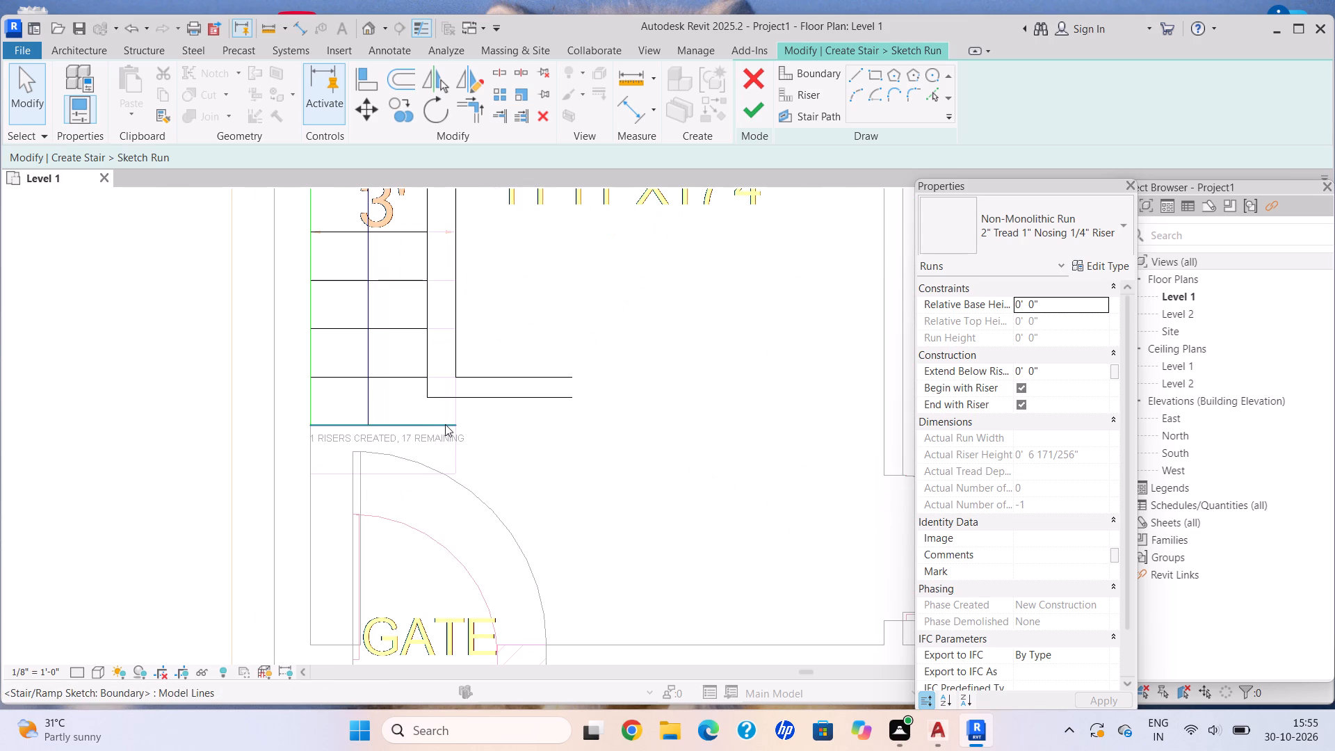
left_click(492, 396)
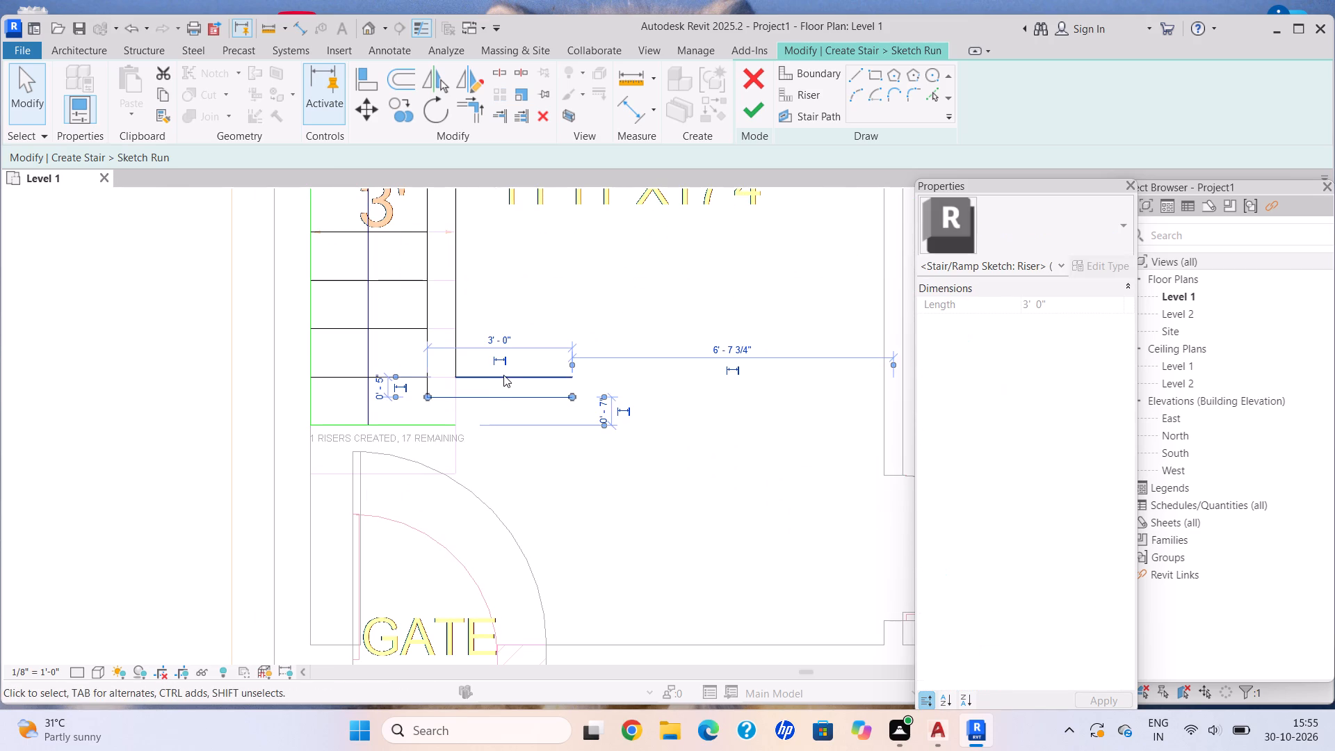
left_click(503, 375)
key("Delete")
left_click(512, 394)
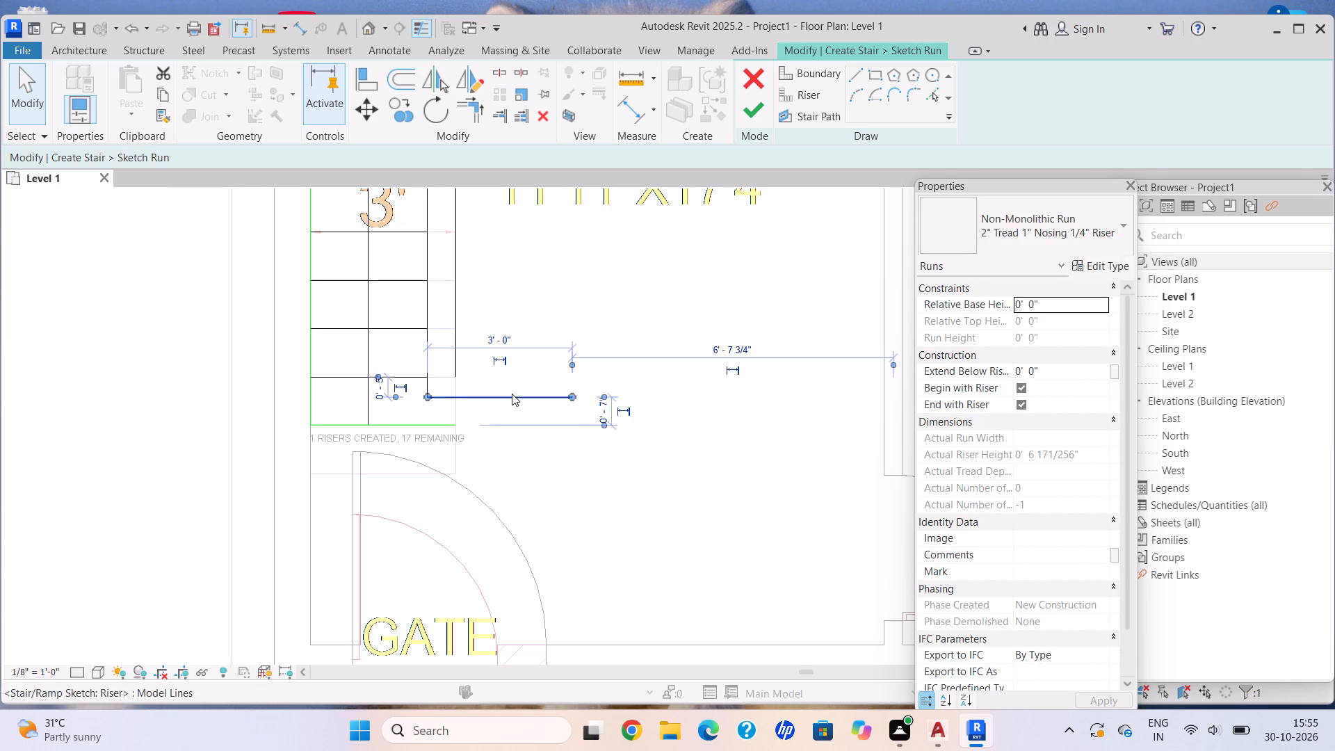
key("Delete")
Delete the two parallel riser-type lines along the long flight's inner side.
scroll(456, 386, "up", 3)
left_click(411, 389)
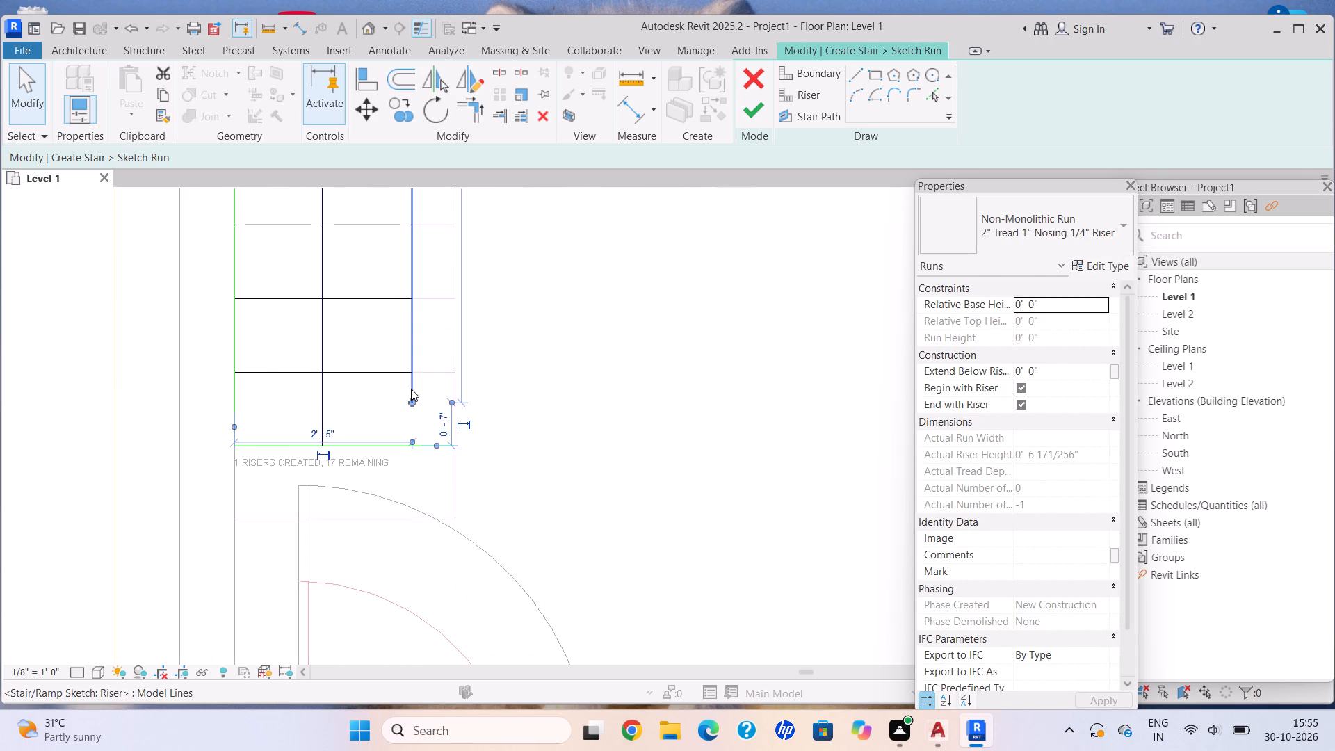
key("Delete")
scroll(411, 388, "down", 7)
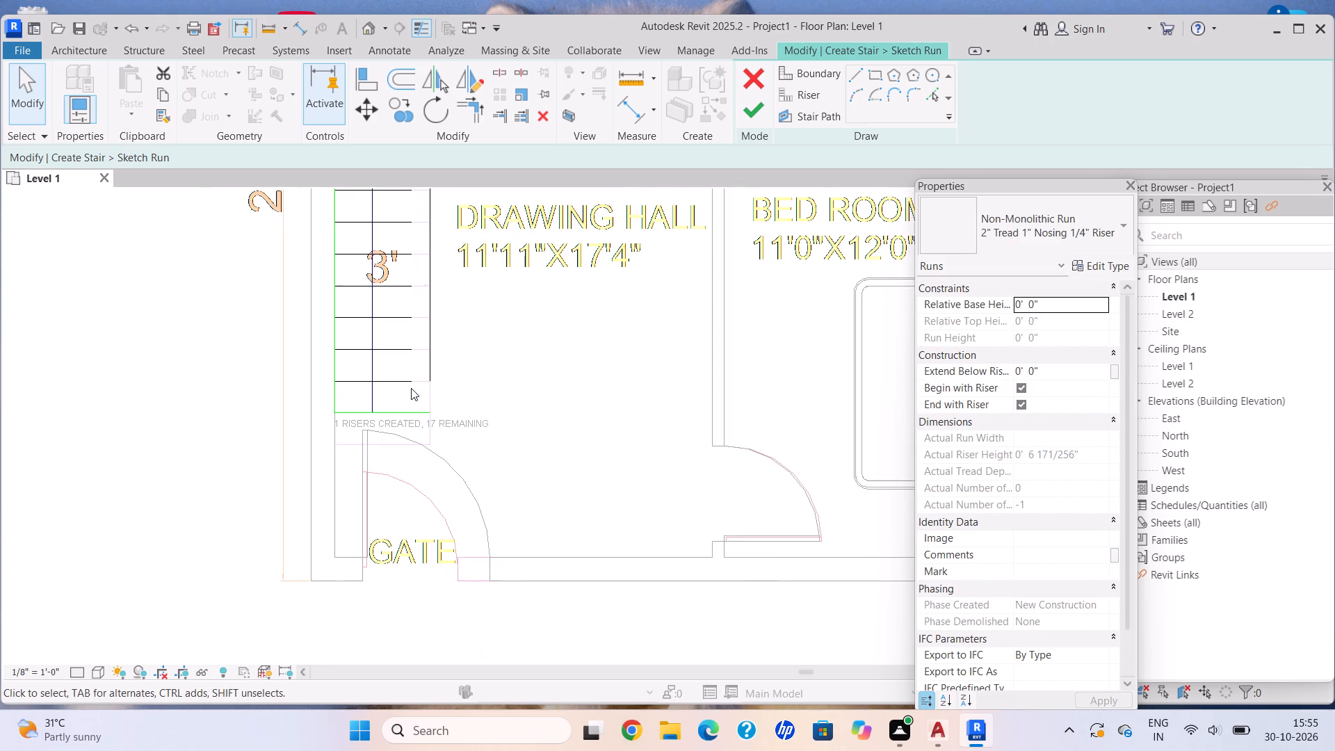
scroll(411, 388, "down", 2)
middle_click(411, 388)
middle_click_drag(431, 412, 441, 437)
scroll(435, 430, "down", 1)
left_click(434, 384)
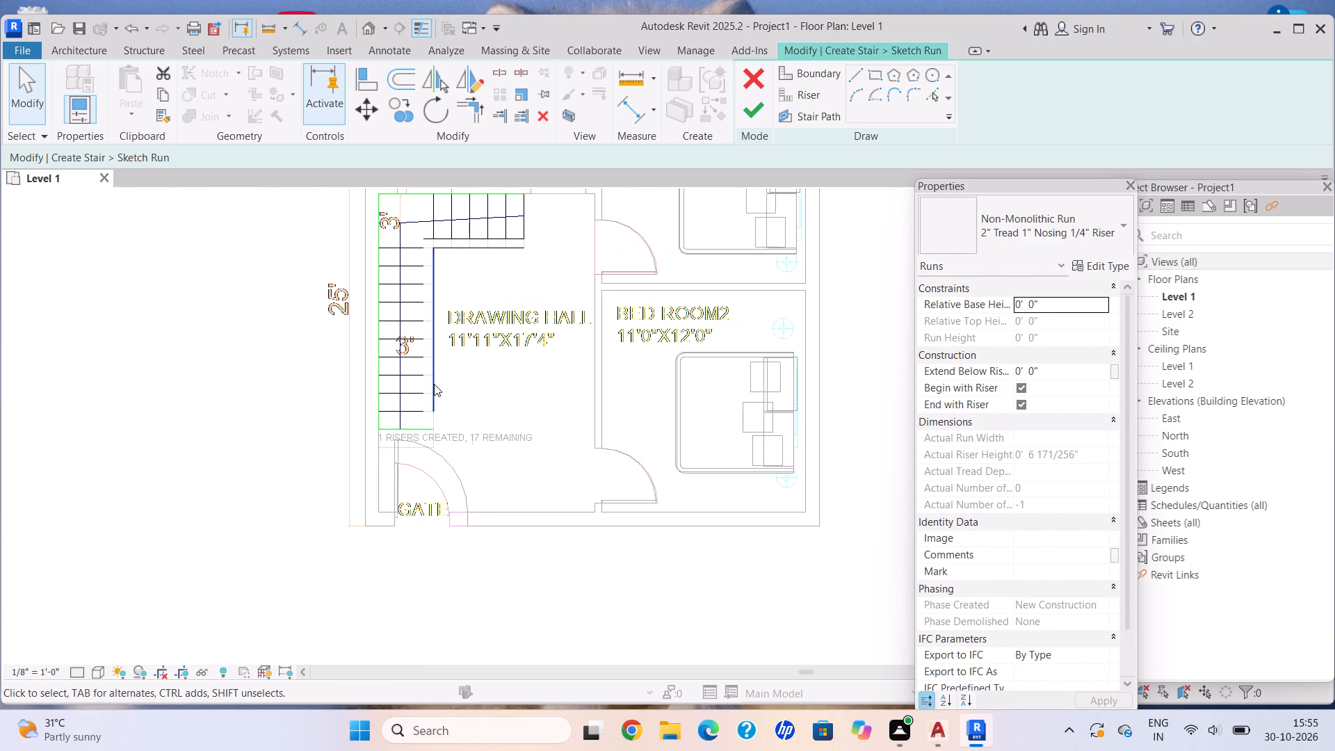
key("Delete")
Delete one middle riser, the inner edge line touching the risers and the stair path segment from the short flight.
left_click(490, 241)
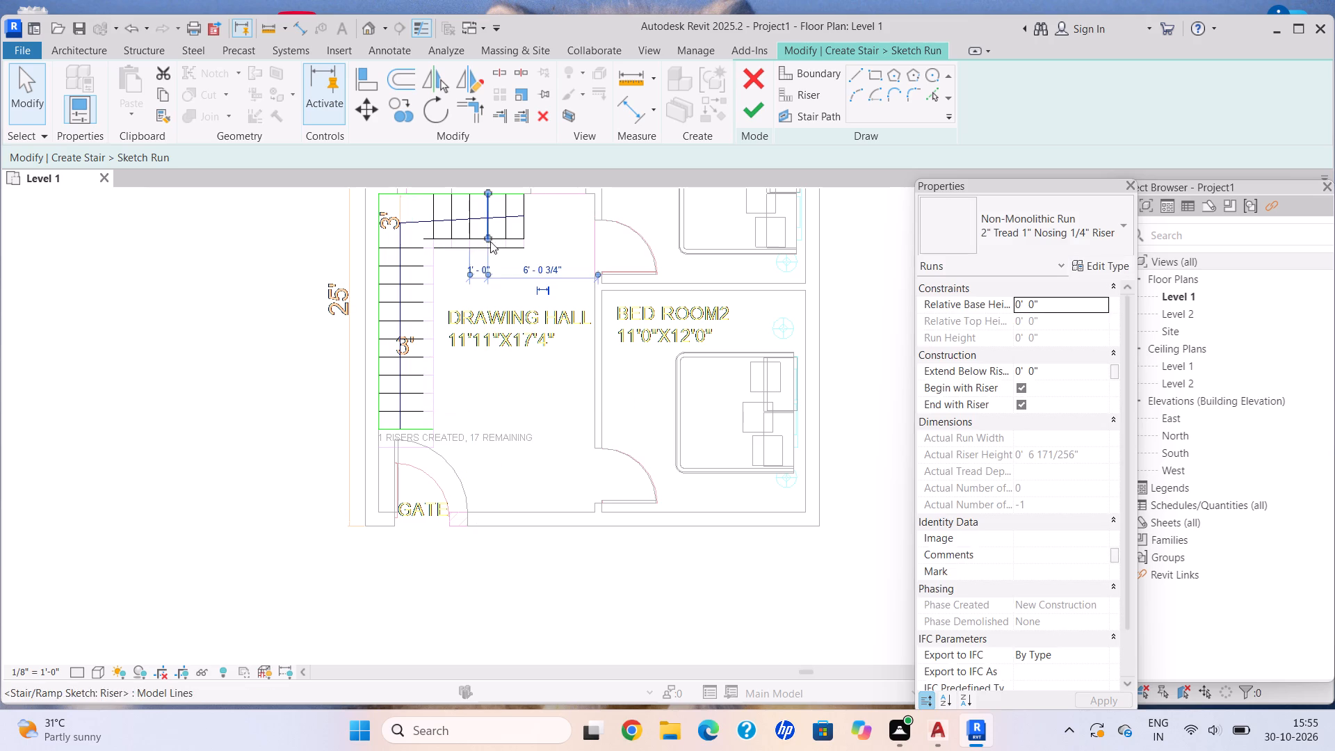
key("Delete")
left_click(494, 231)
key("Delete")
left_click(494, 236)
key("Delete")
middle_click_drag(501, 229, 489, 382)
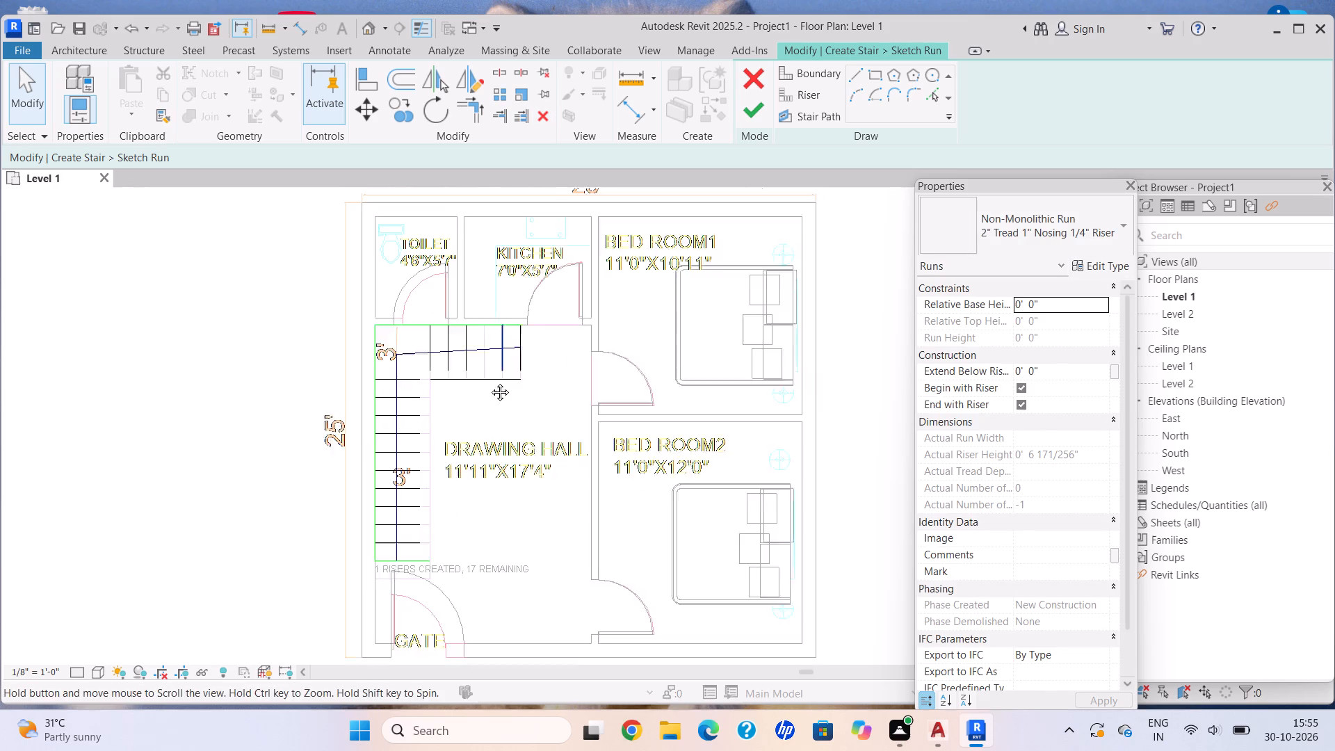
middle_click_drag(489, 382, 487, 386)
left_click(509, 378)
key("Delete")
Delete the short flight's remaining five risers and its outlying edge line beside the drawing hall.
left_click(490, 389)
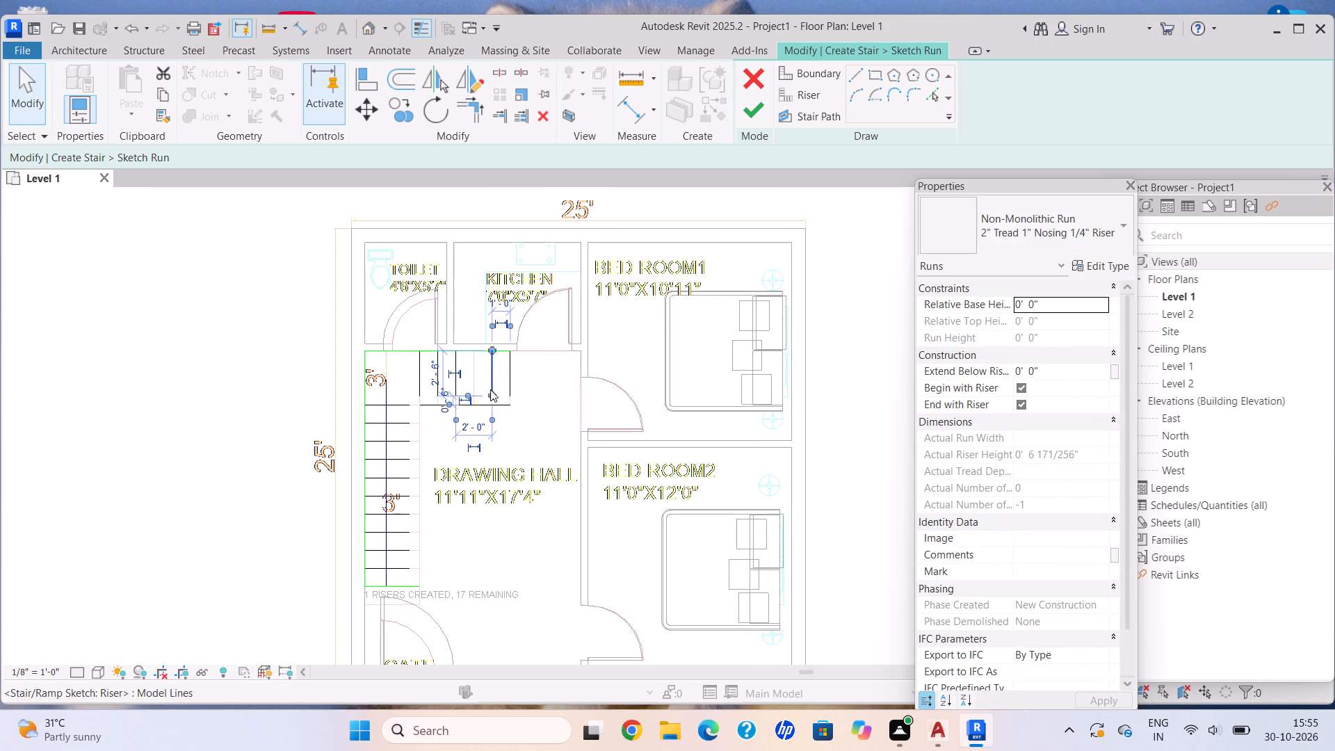
key("Delete")
left_click(510, 392)
key("Delete")
left_click(457, 382)
key("Delete")
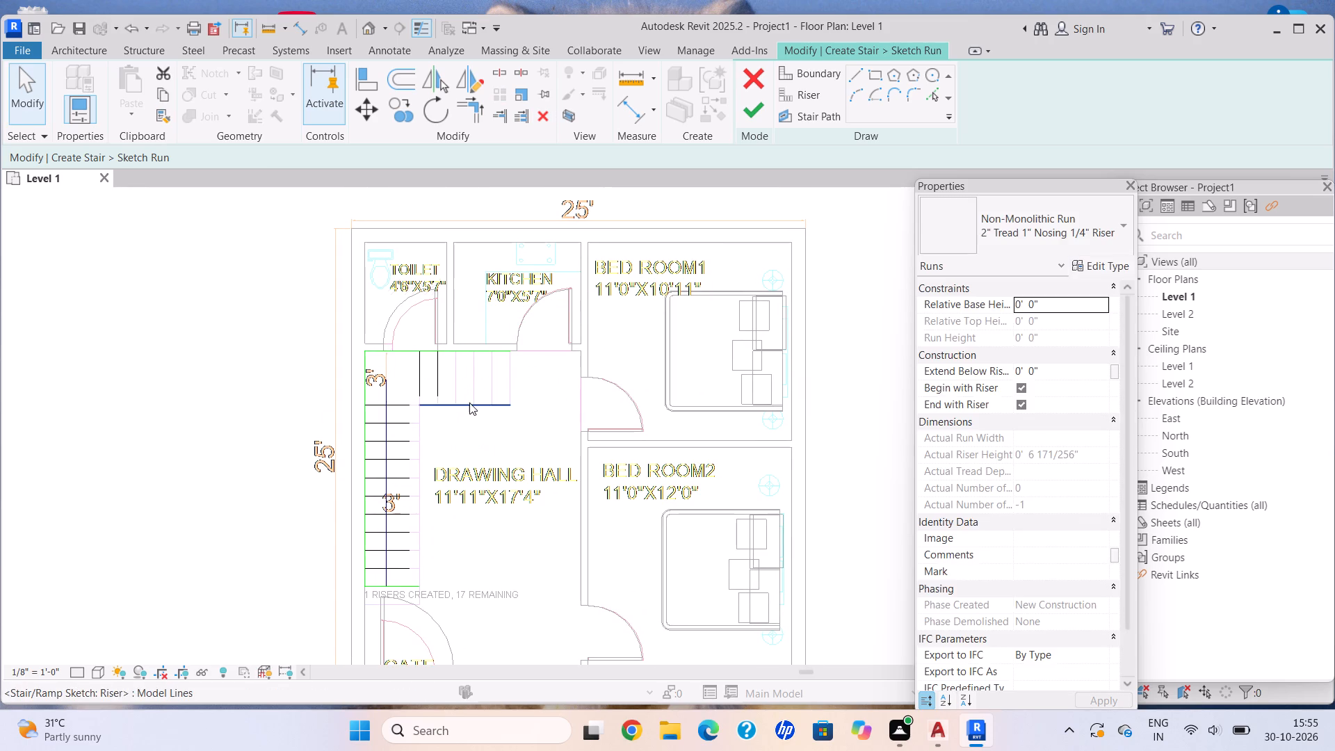
left_click(470, 403)
key("Delete")
left_click_drag(438, 324, 438, 315)
left_click(434, 378)
key("Delete")
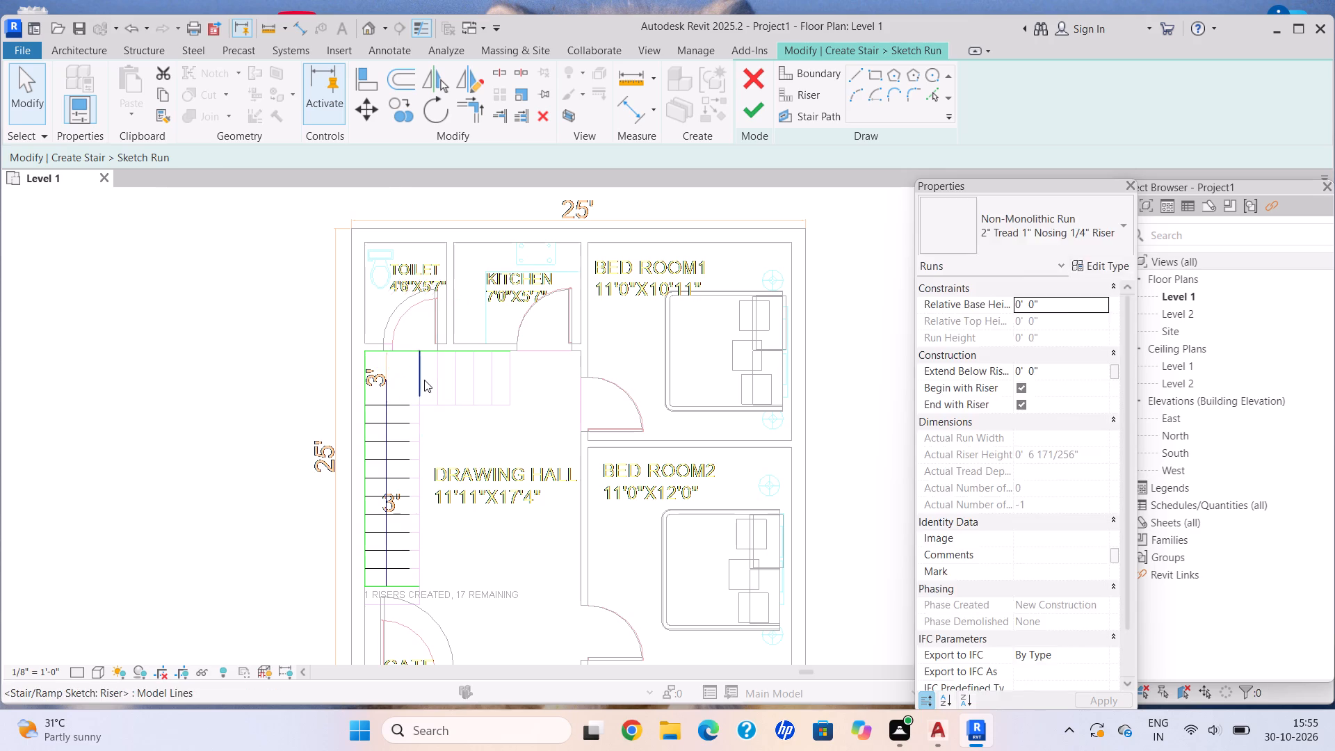
left_click(424, 380)
key("Delete")
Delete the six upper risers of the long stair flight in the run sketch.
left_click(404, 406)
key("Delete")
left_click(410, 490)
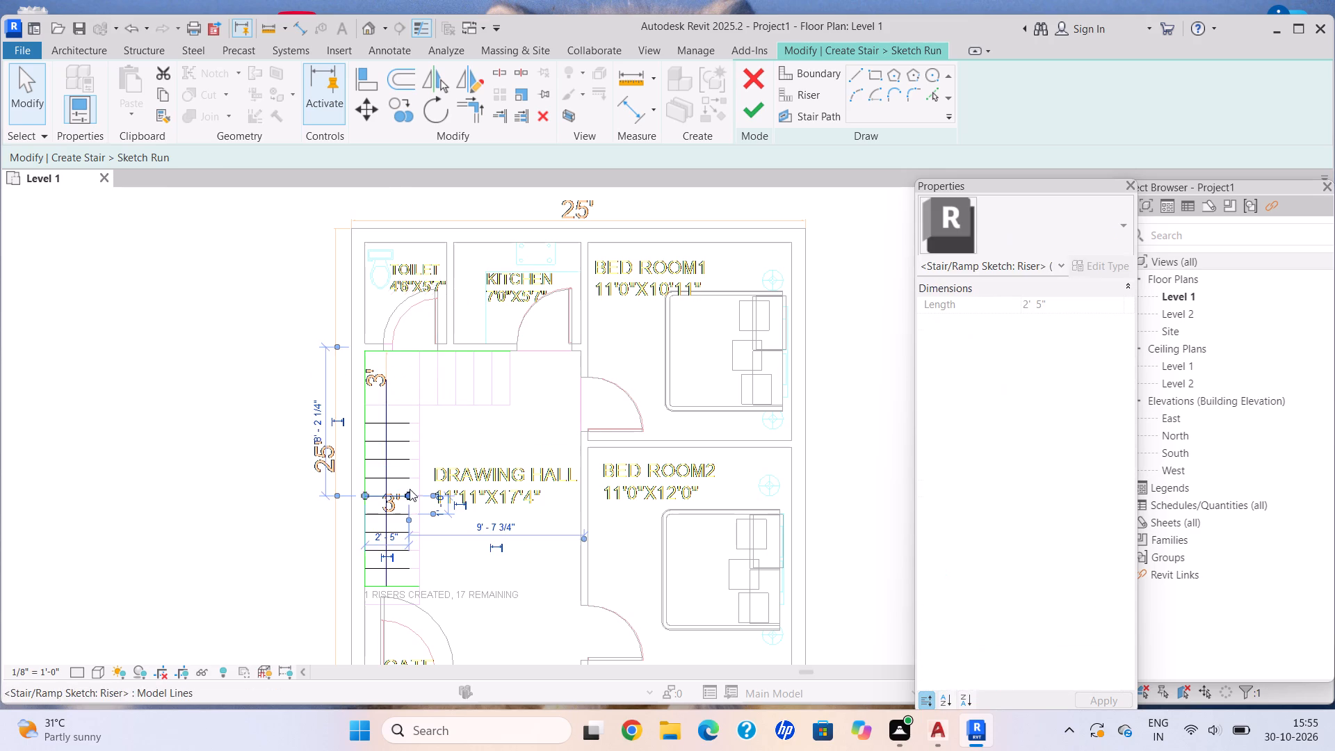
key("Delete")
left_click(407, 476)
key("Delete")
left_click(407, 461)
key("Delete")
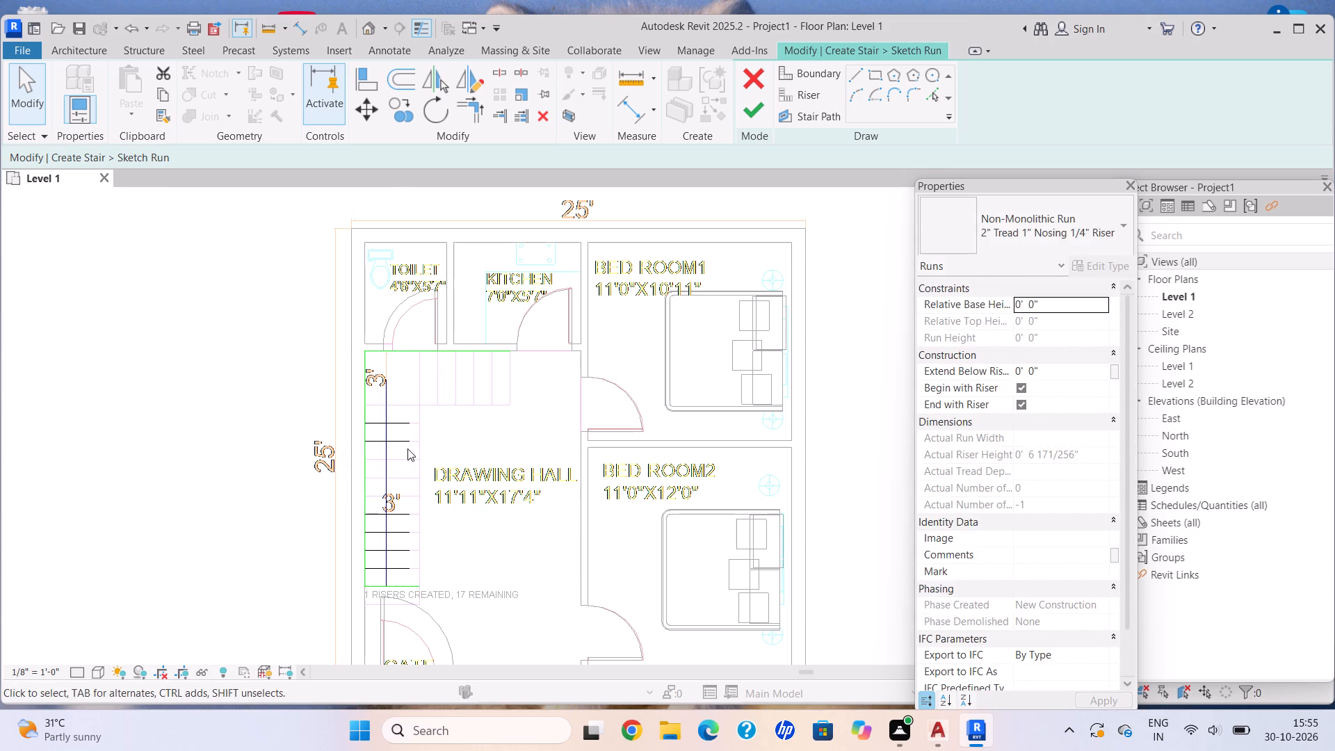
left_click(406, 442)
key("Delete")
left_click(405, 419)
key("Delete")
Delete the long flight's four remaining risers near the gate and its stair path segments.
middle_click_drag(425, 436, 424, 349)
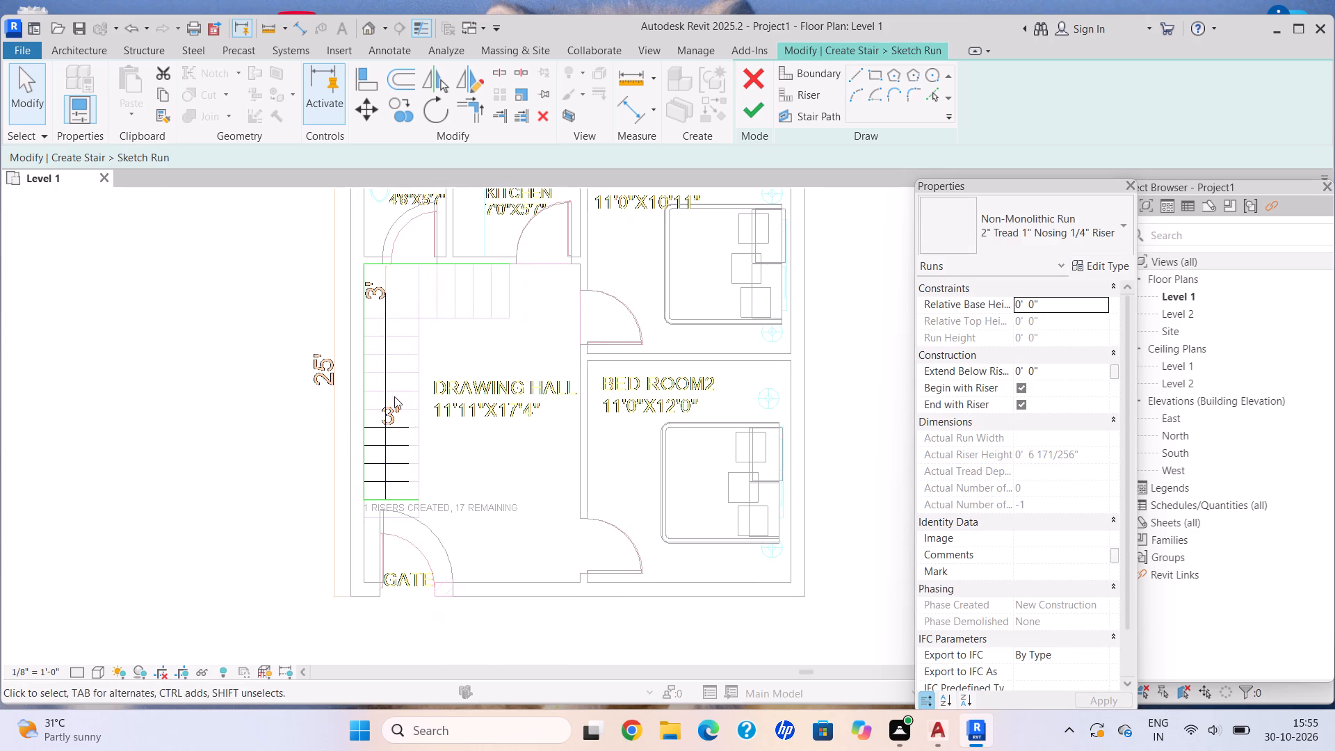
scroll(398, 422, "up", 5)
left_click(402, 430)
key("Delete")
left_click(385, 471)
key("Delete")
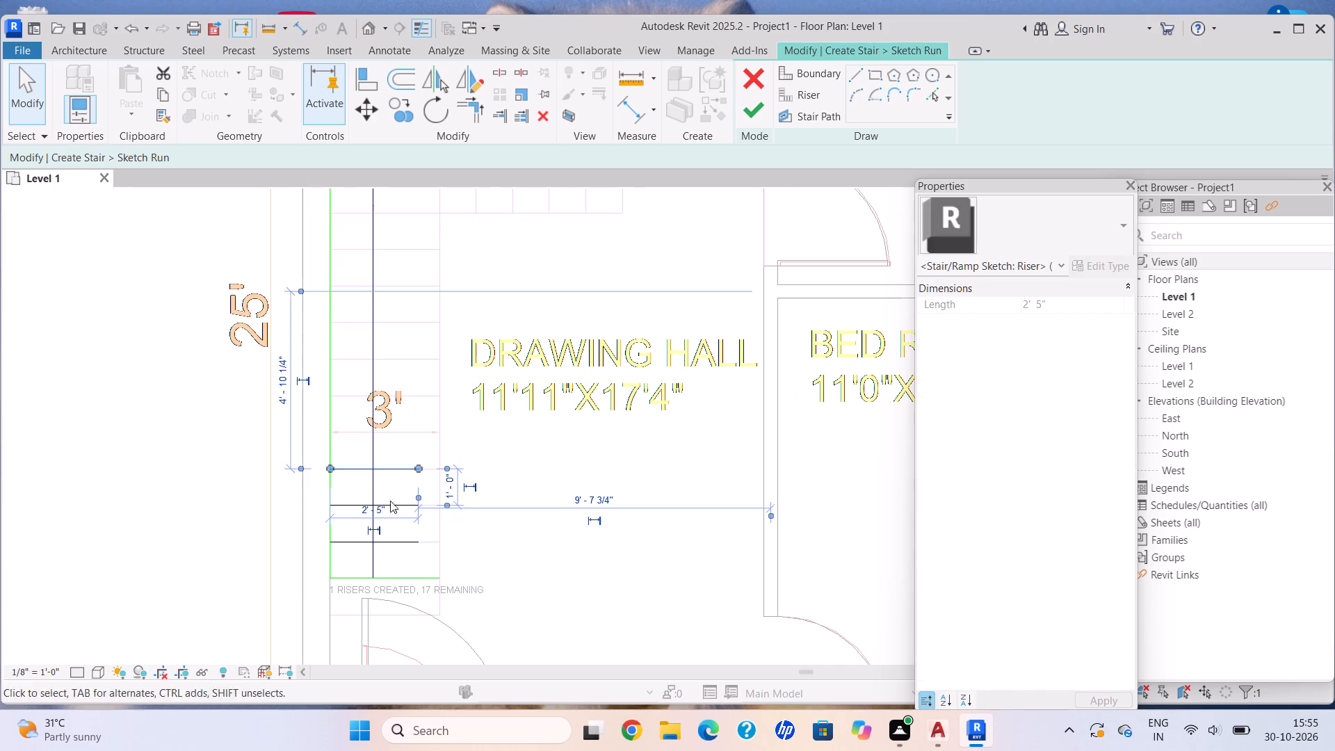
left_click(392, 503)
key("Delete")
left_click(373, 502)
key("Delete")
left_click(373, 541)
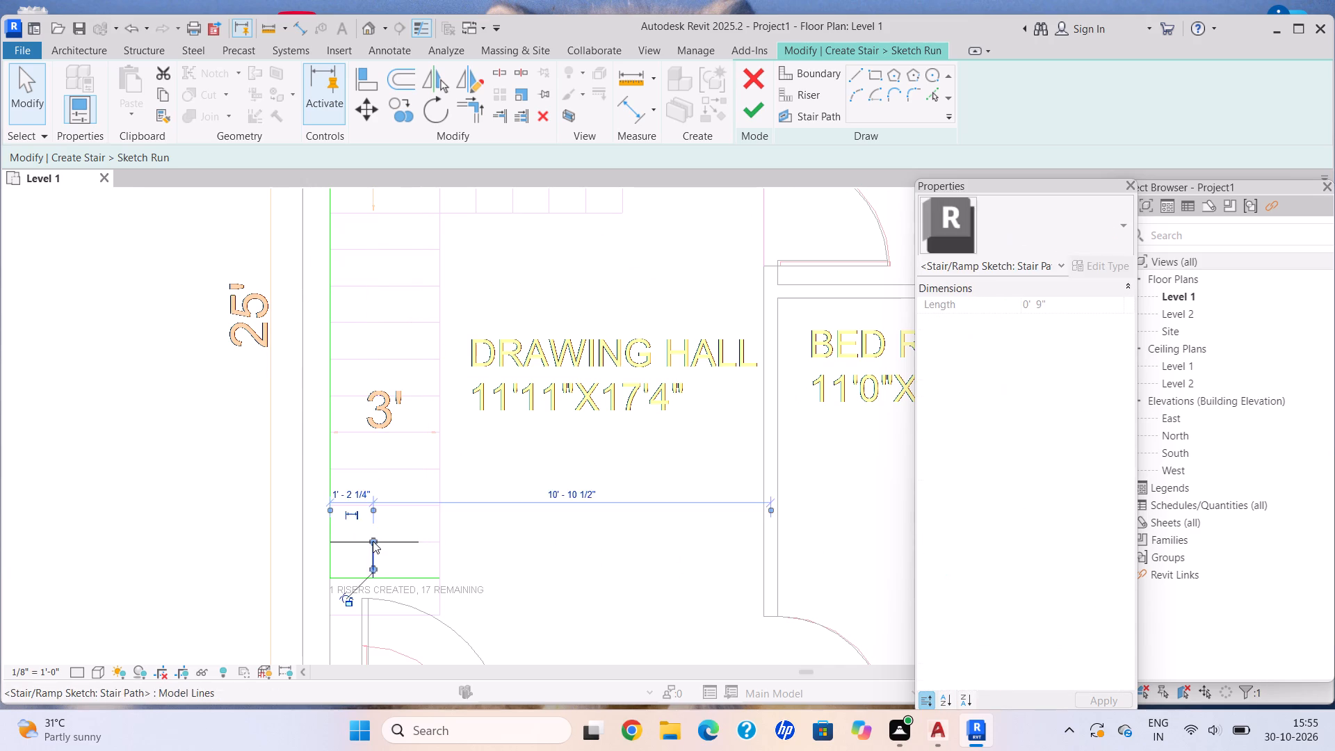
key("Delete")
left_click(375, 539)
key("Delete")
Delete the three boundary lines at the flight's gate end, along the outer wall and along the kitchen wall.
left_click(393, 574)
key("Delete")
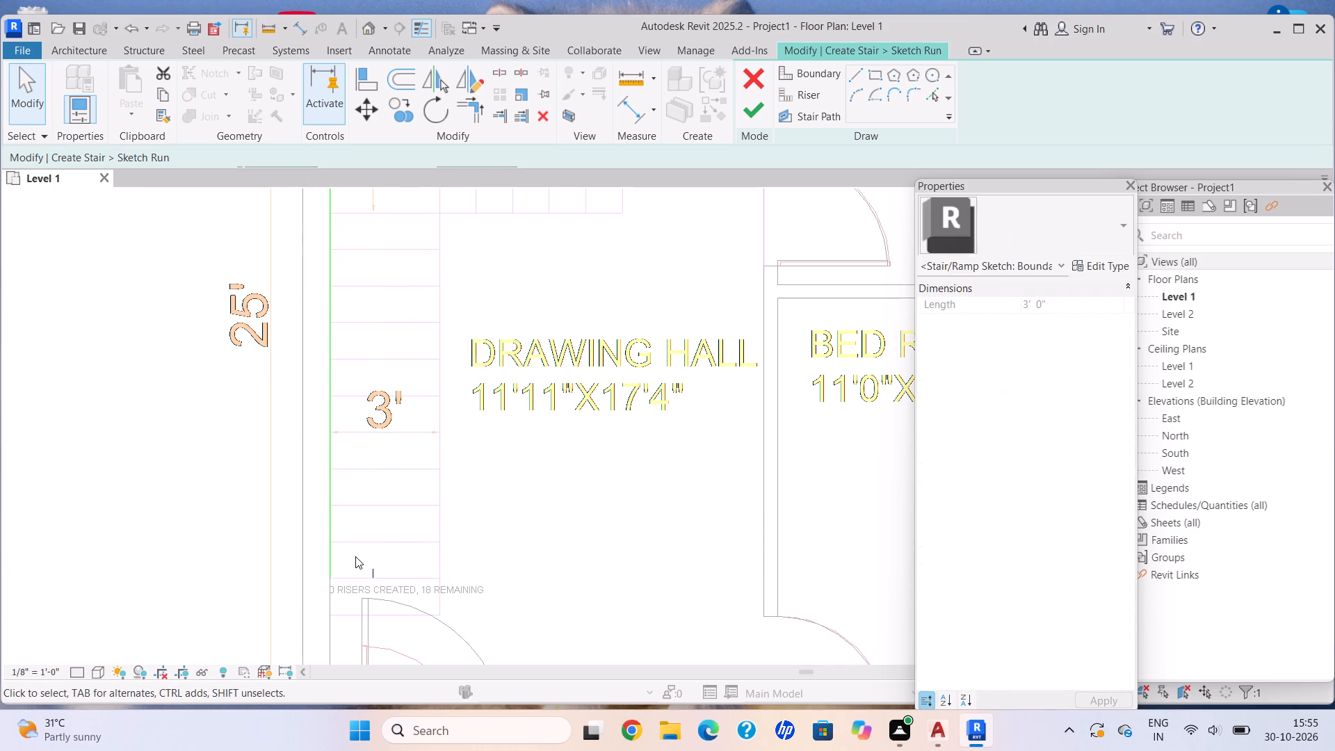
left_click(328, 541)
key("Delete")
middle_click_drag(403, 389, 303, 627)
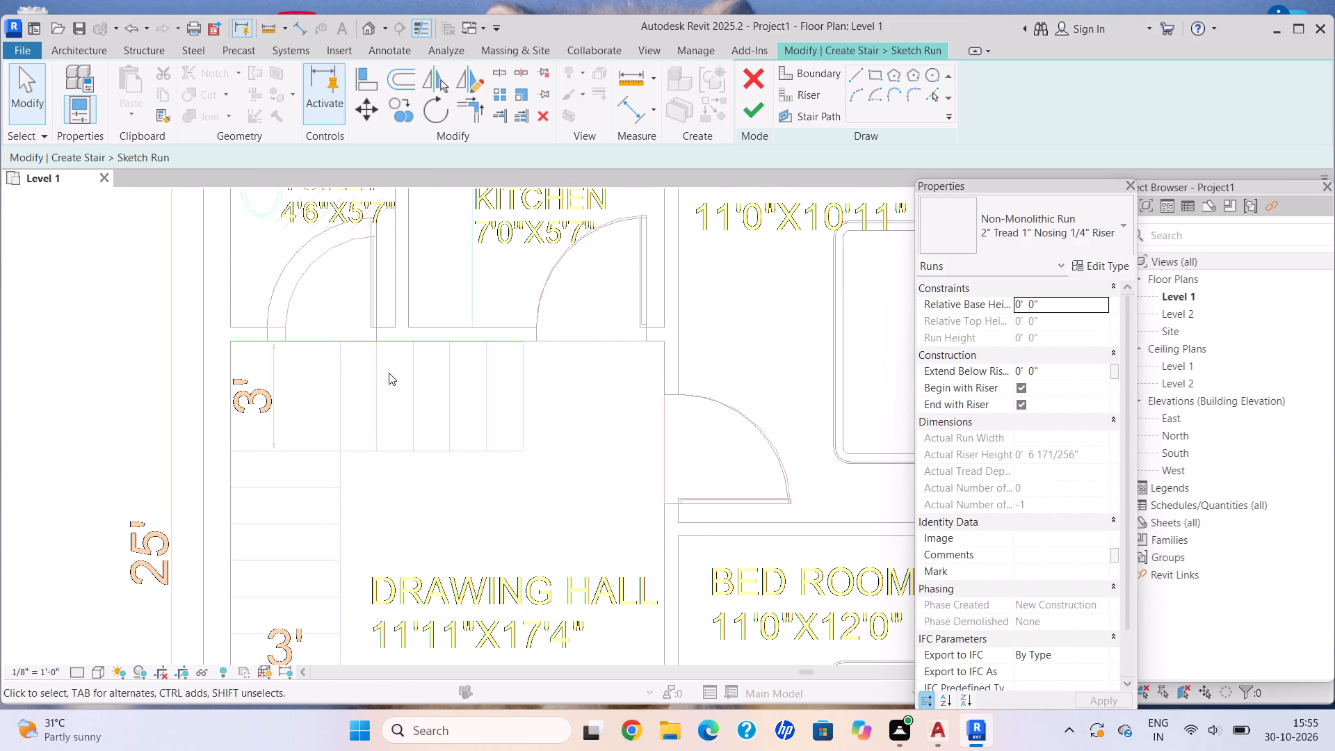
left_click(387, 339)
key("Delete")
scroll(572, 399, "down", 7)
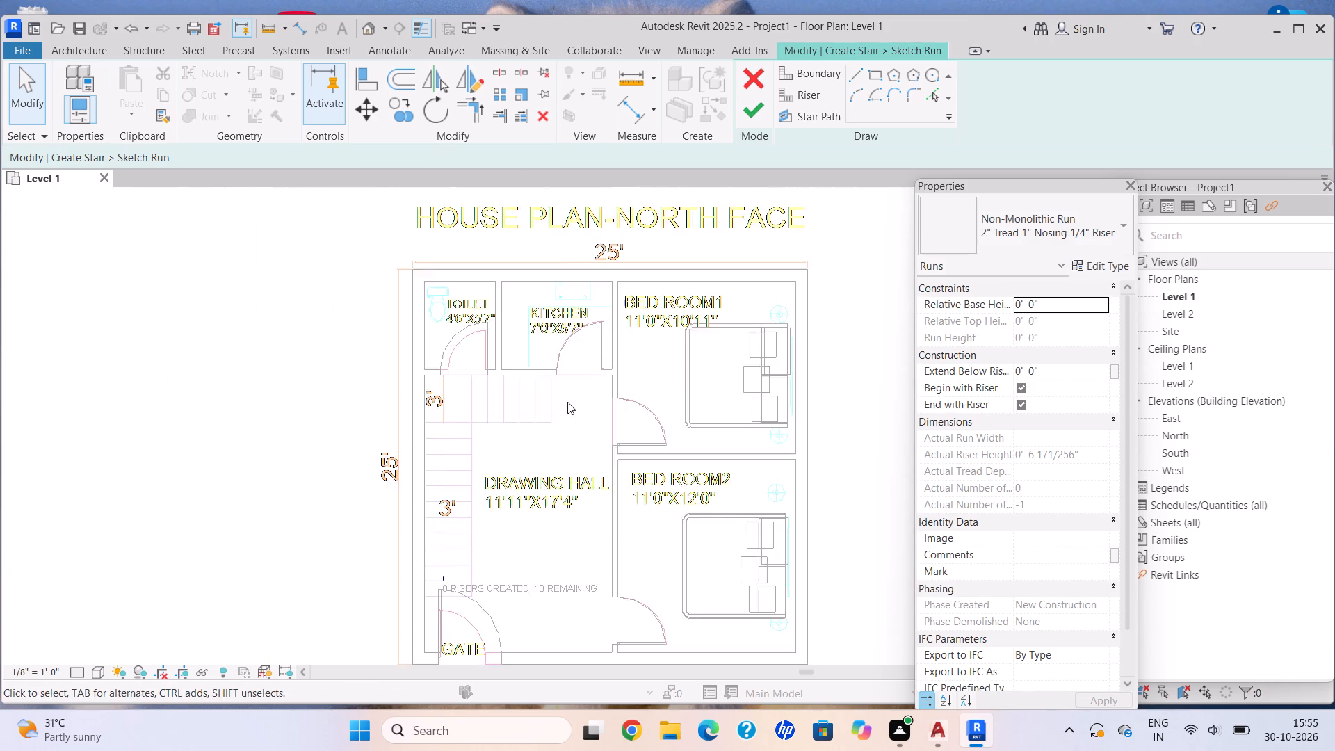
Quit the run sketch and discard the run.
middle_click_drag(567, 398, 559, 362)
left_click(763, 72)
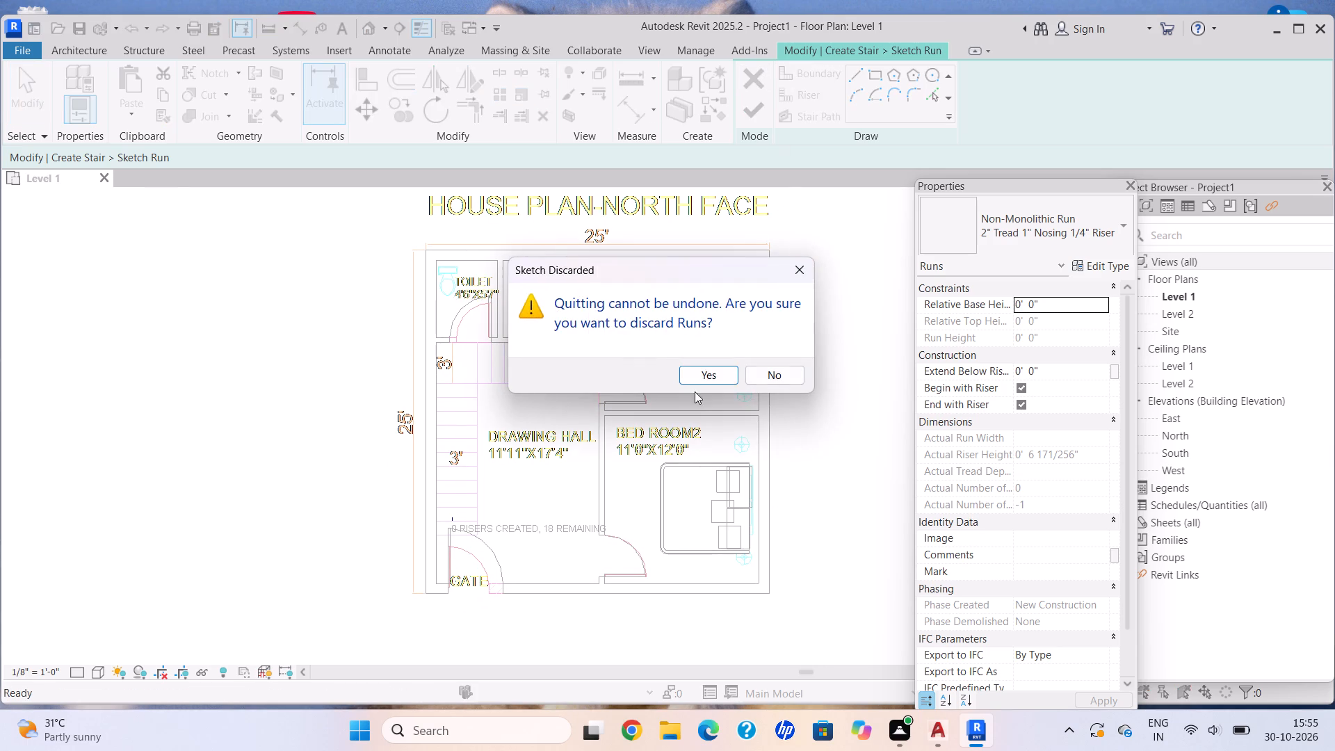
left_click(709, 362)
left_click(710, 380)
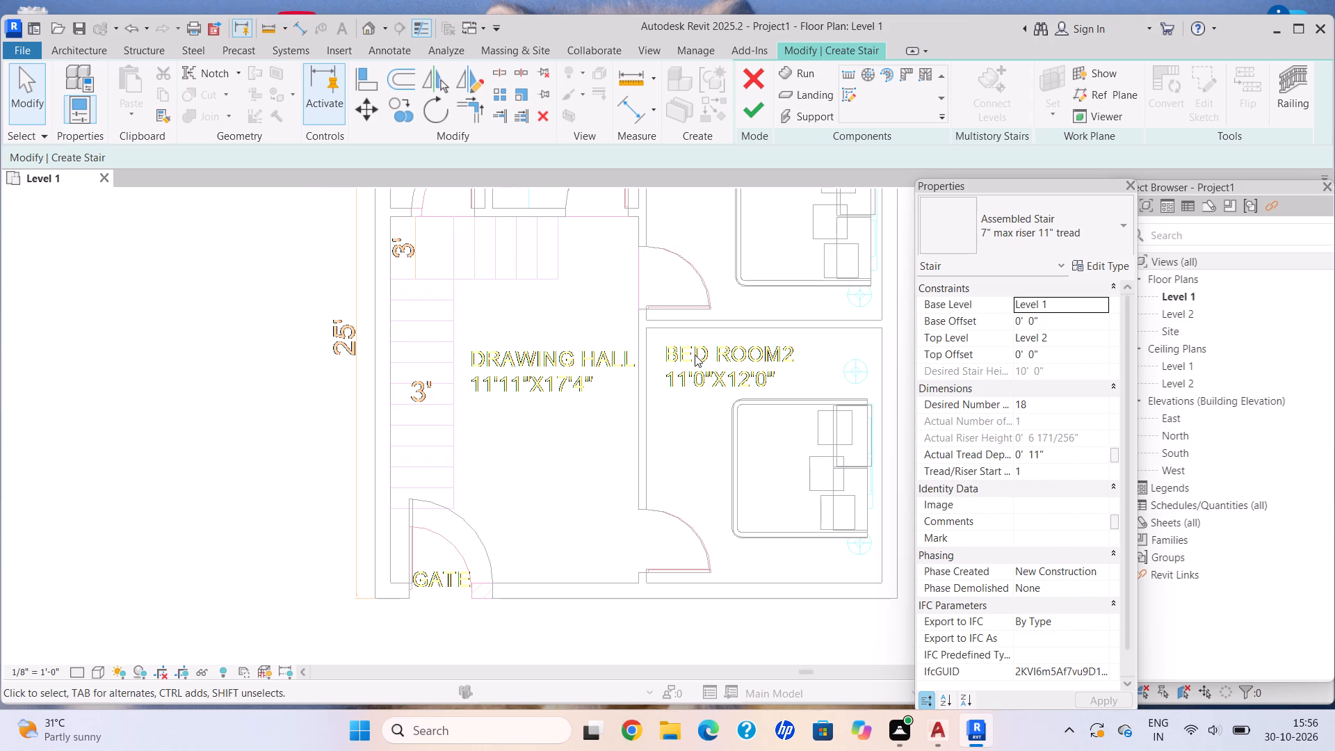
Cancel the stair creation.
scroll(102, 454, "down", 1)
scroll(99, 465, "up", 1)
middle_click(352, 493)
middle_click_drag(352, 493, 360, 539)
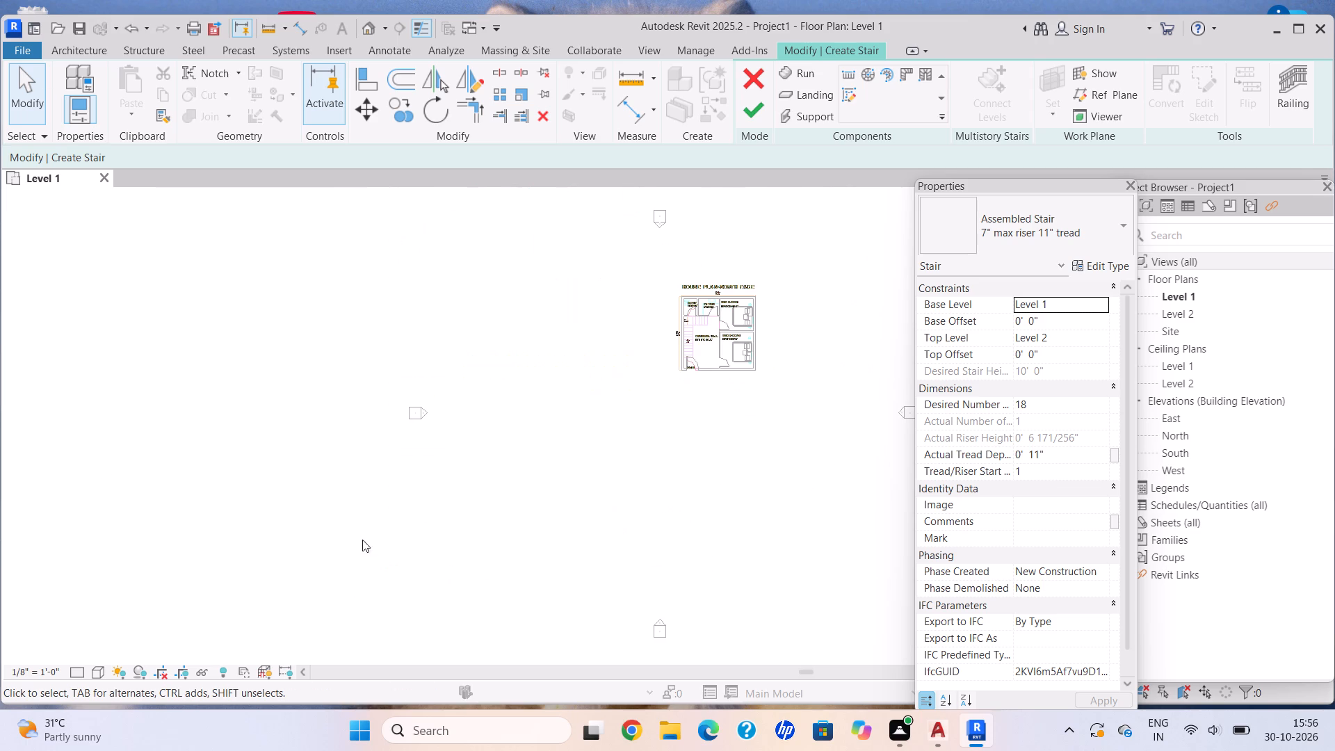
left_click(743, 76)
Switch the Level 1 plan's visual style to Wireframe.
scroll(532, 336, "down", 1)
middle_click_drag(525, 377, 427, 515)
scroll(434, 450, "up", 7)
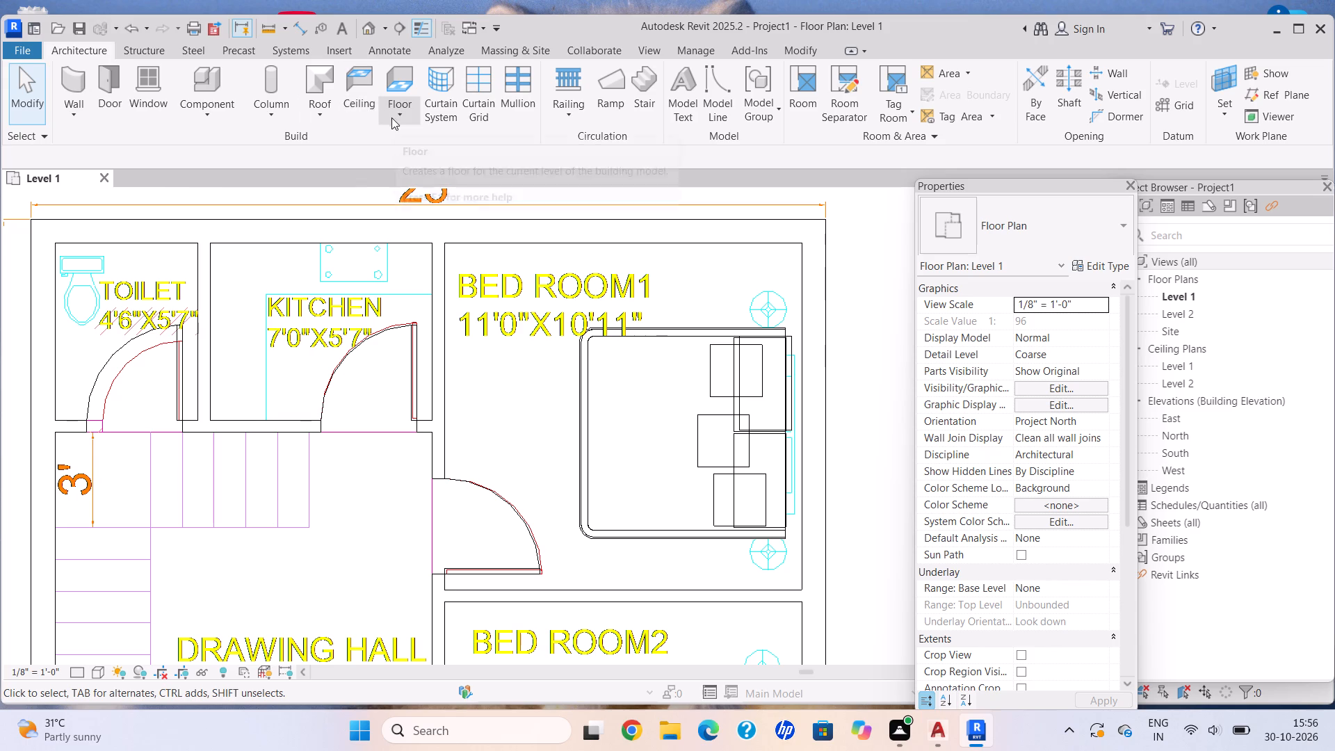
left_click(93, 665)
left_click(157, 569)
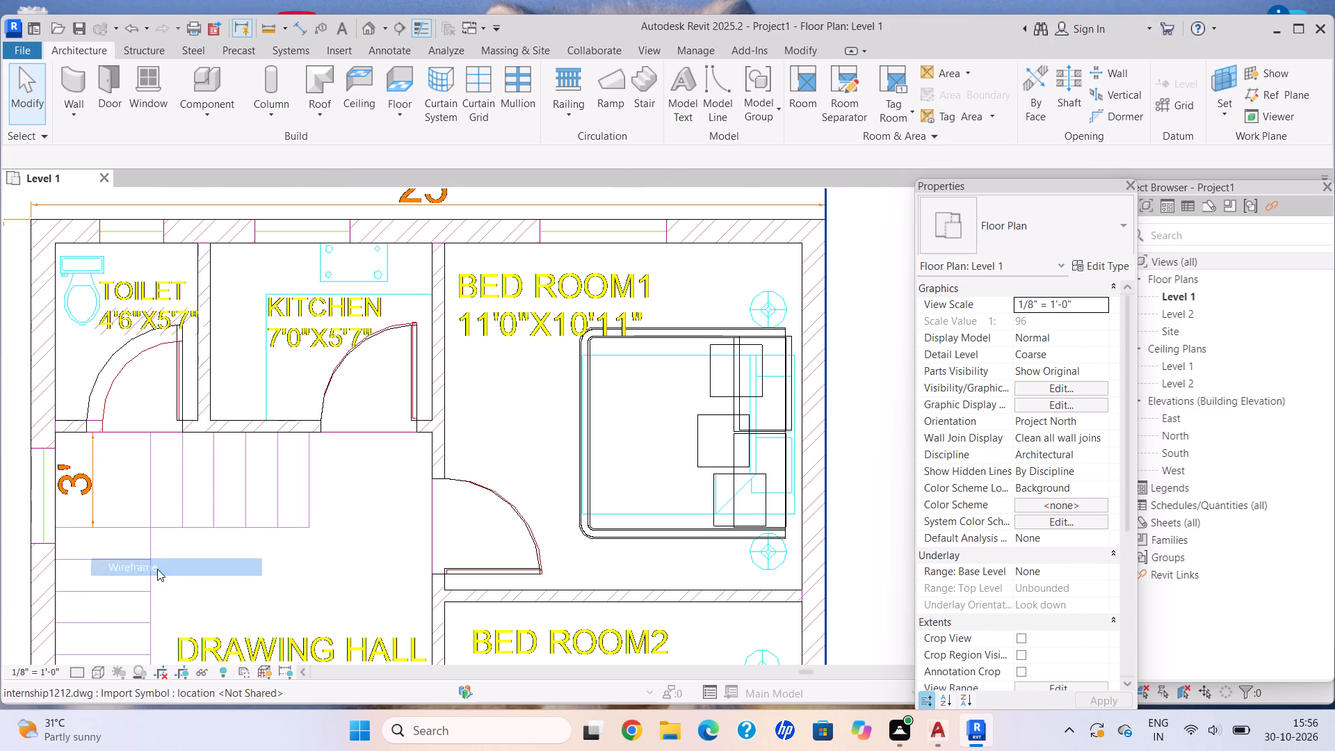
Start a window of type Window-Casement-Double 57" x 72" and set the type's width to 4'.
scroll(634, 340, "down", 5)
middle_click_drag(626, 339, 588, 279)
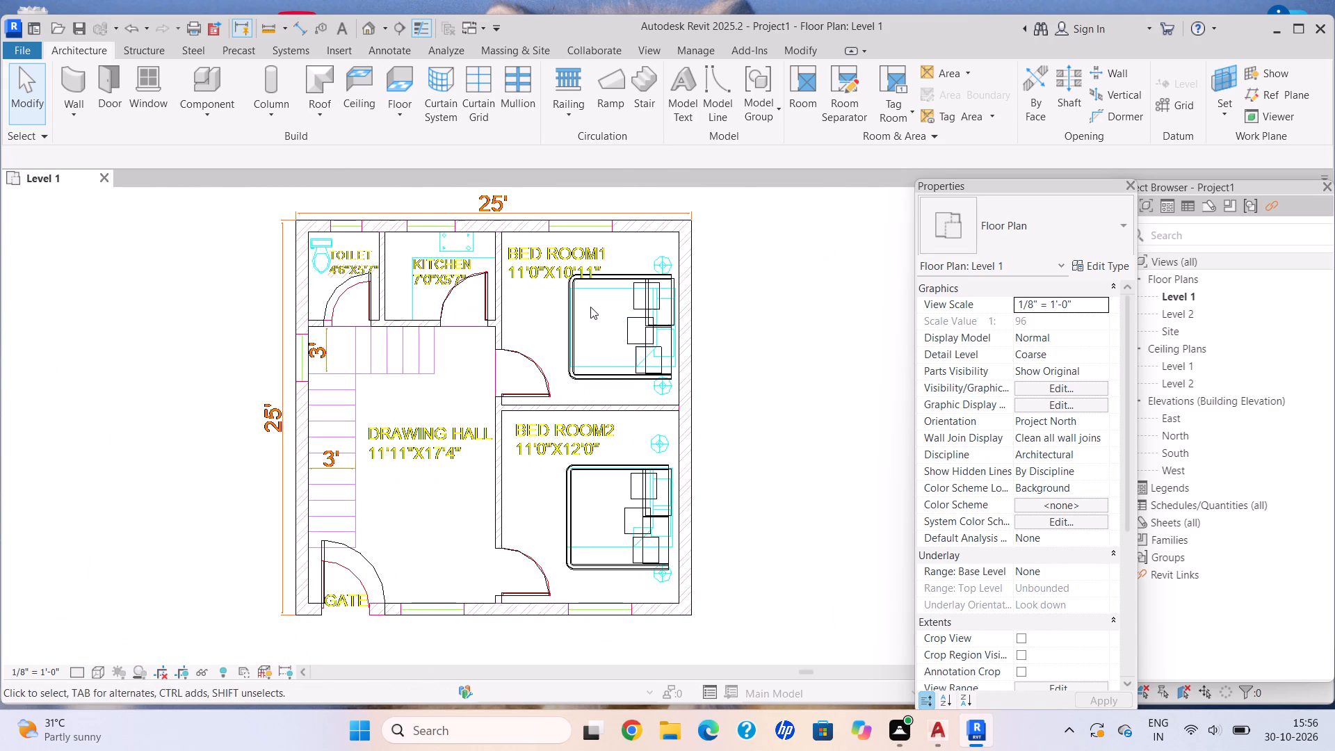
middle_click_drag(579, 300, 512, 260)
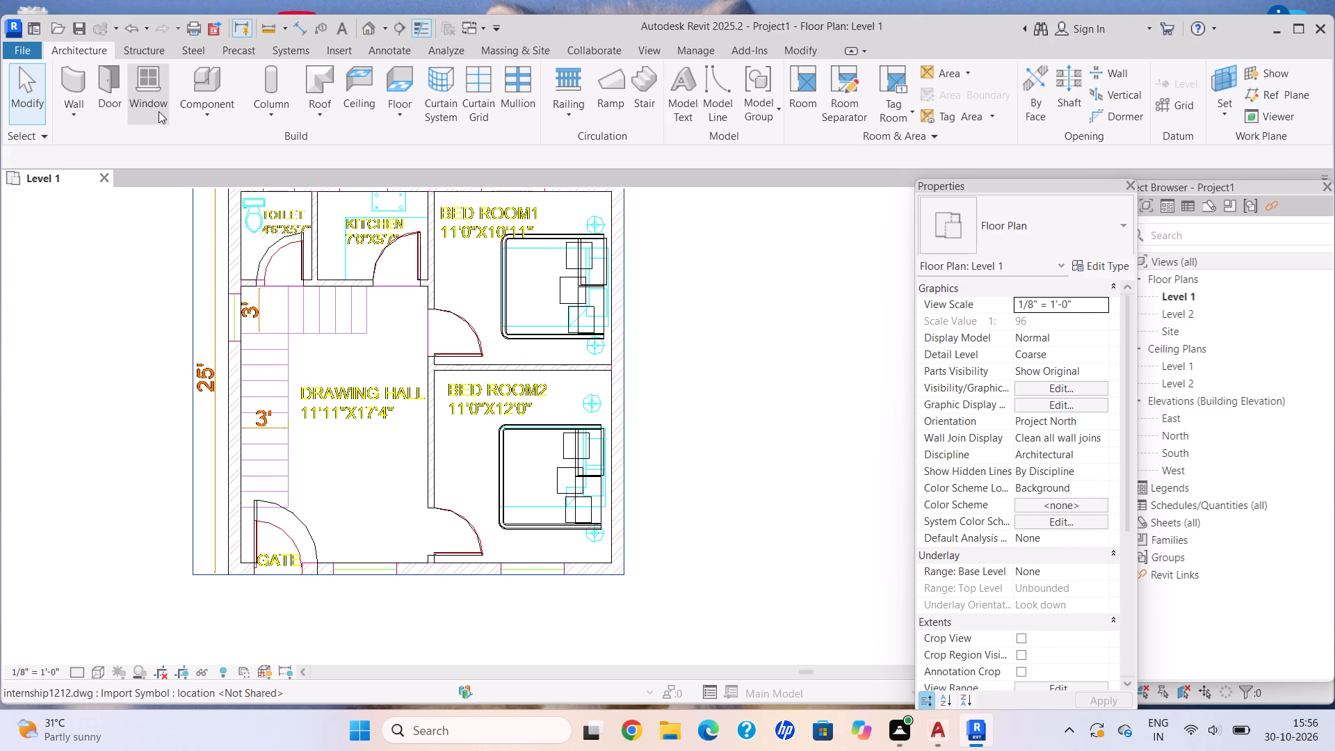
left_click(154, 101)
left_click(1019, 232)
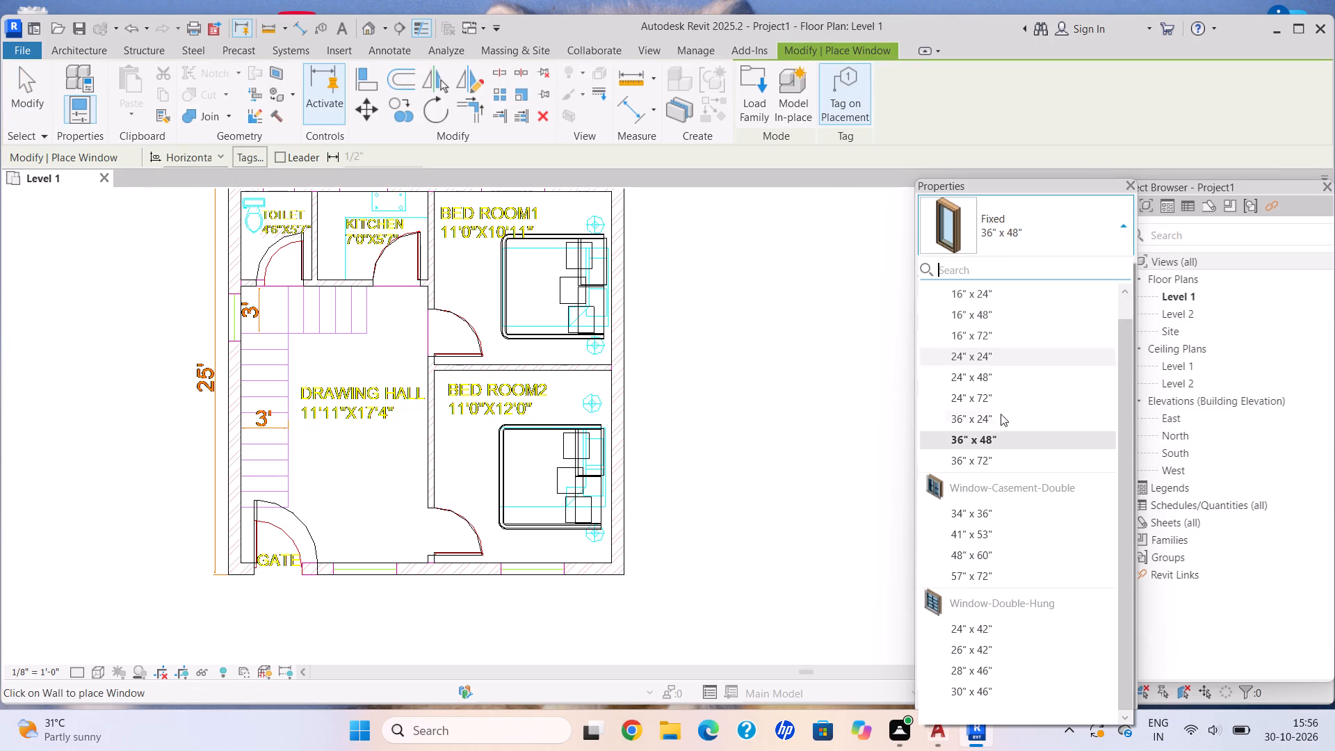
left_click(975, 576)
left_click(1118, 264)
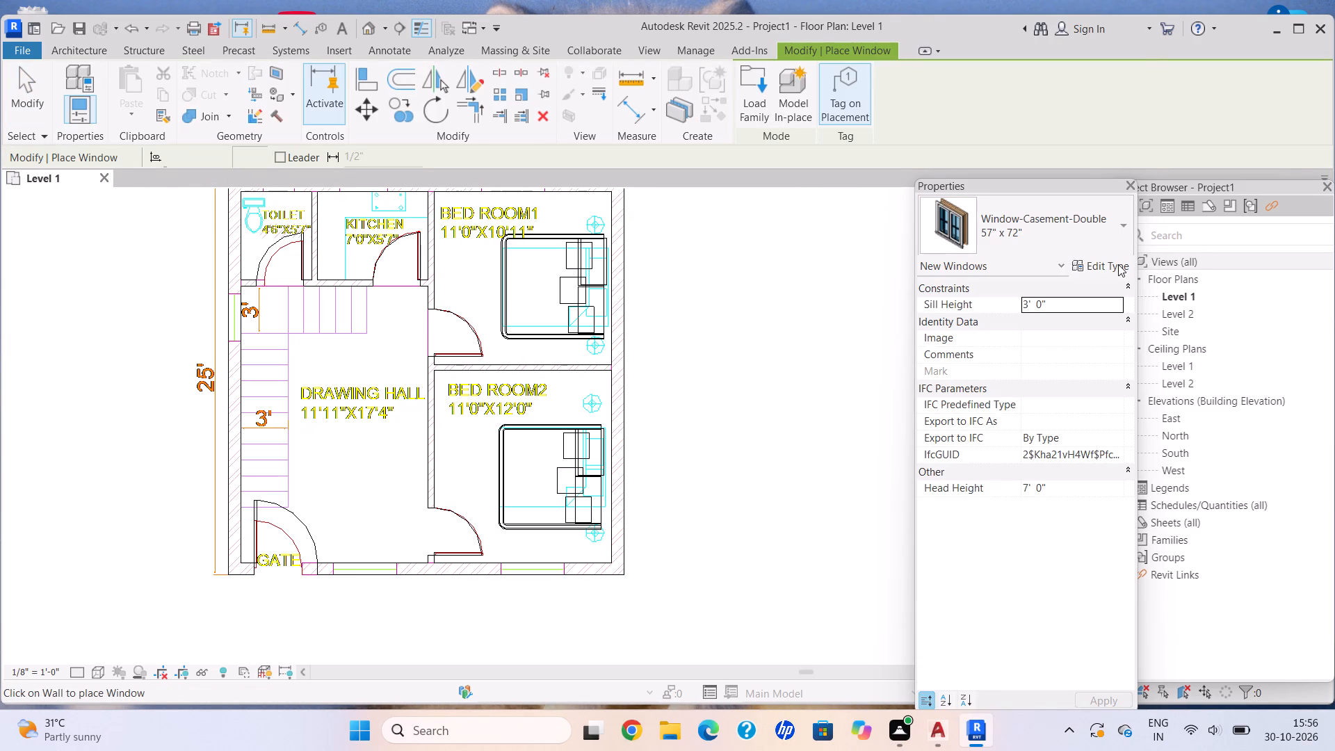
left_click(704, 514)
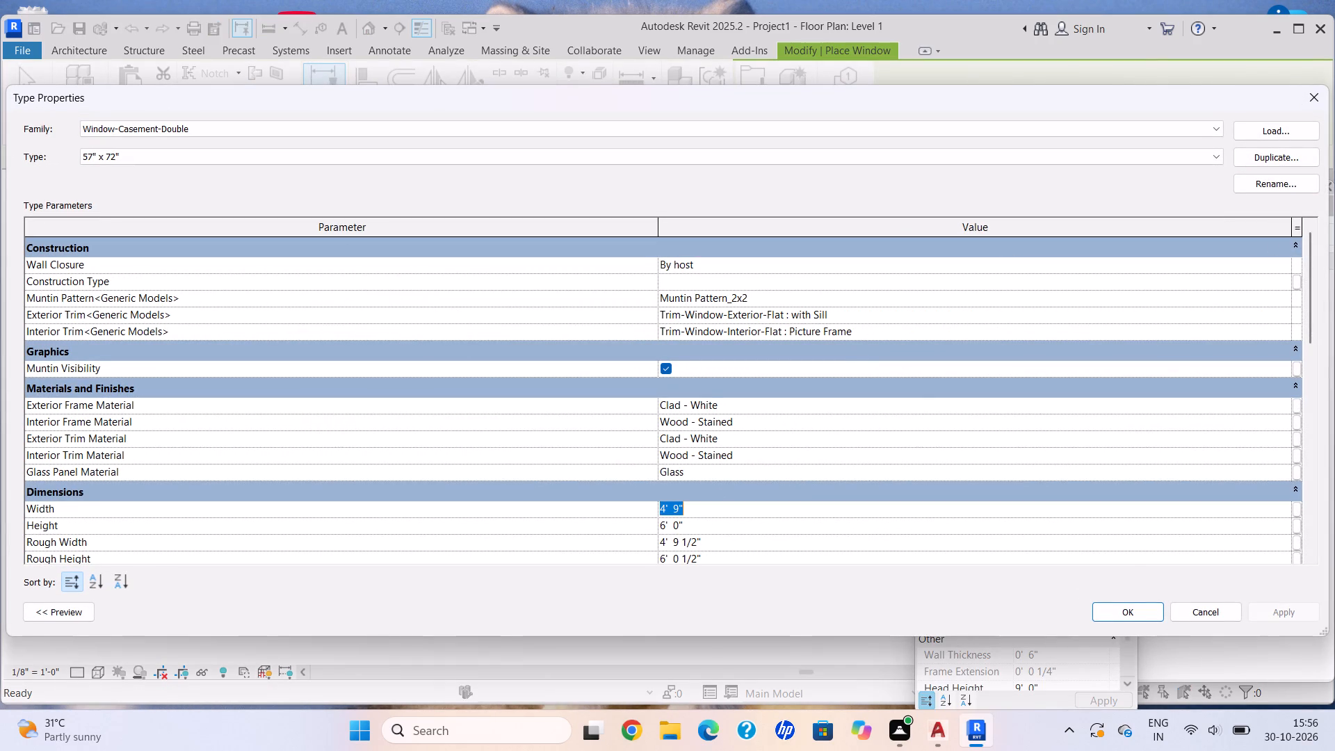
key("BackSpace")
key("BackSpace")
type("4''")
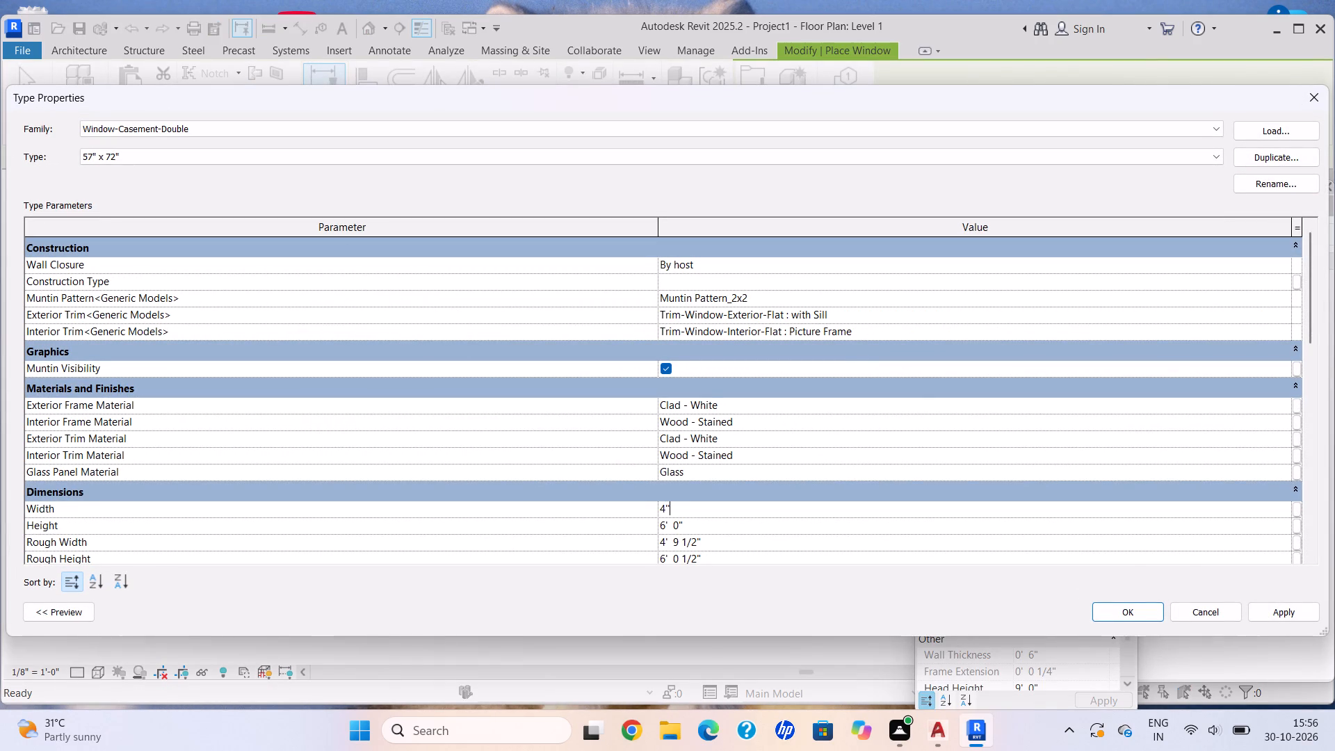
key("BackSpace")
key("BackSpace")
key("BackSpace")
type("4'")
key("Return")
Set the casement window type's height to 5' and apply the type changes.
left_click(699, 527)
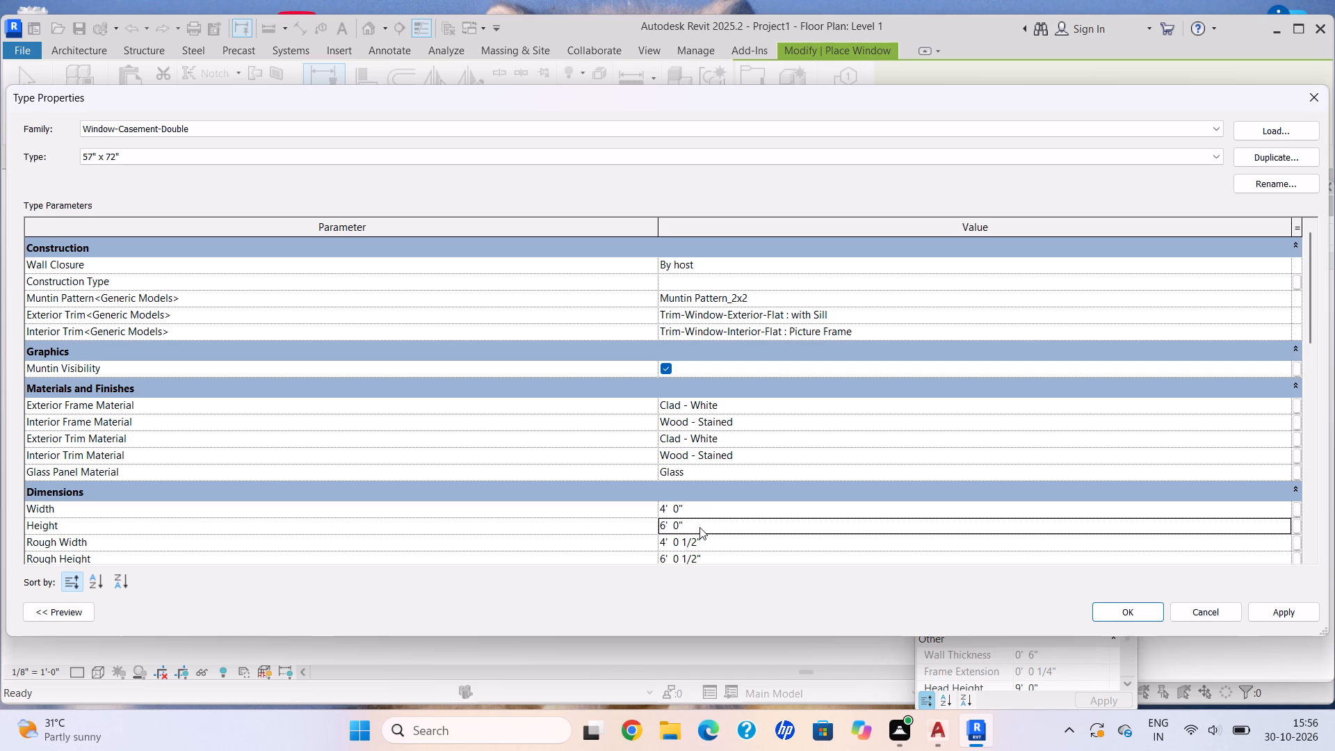
key("BackSpace")
type("5'")
key("Return")
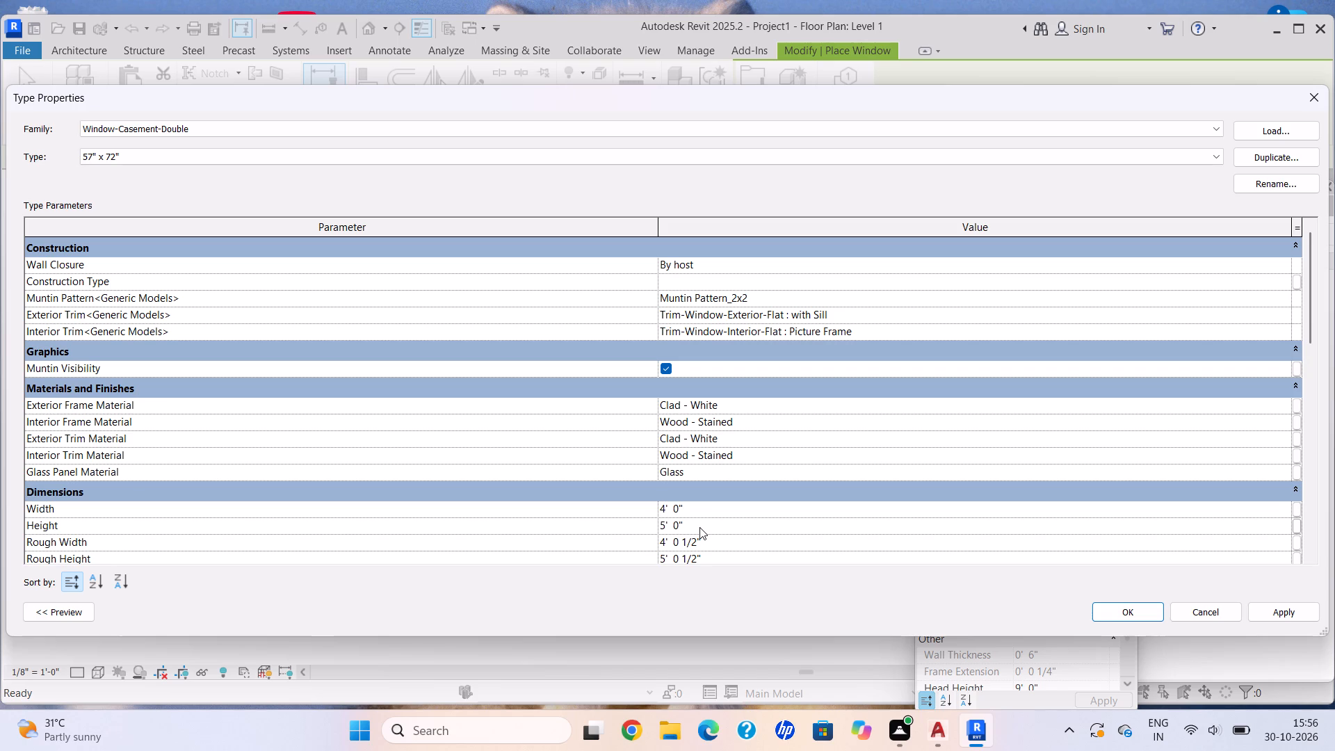
left_click(1273, 616)
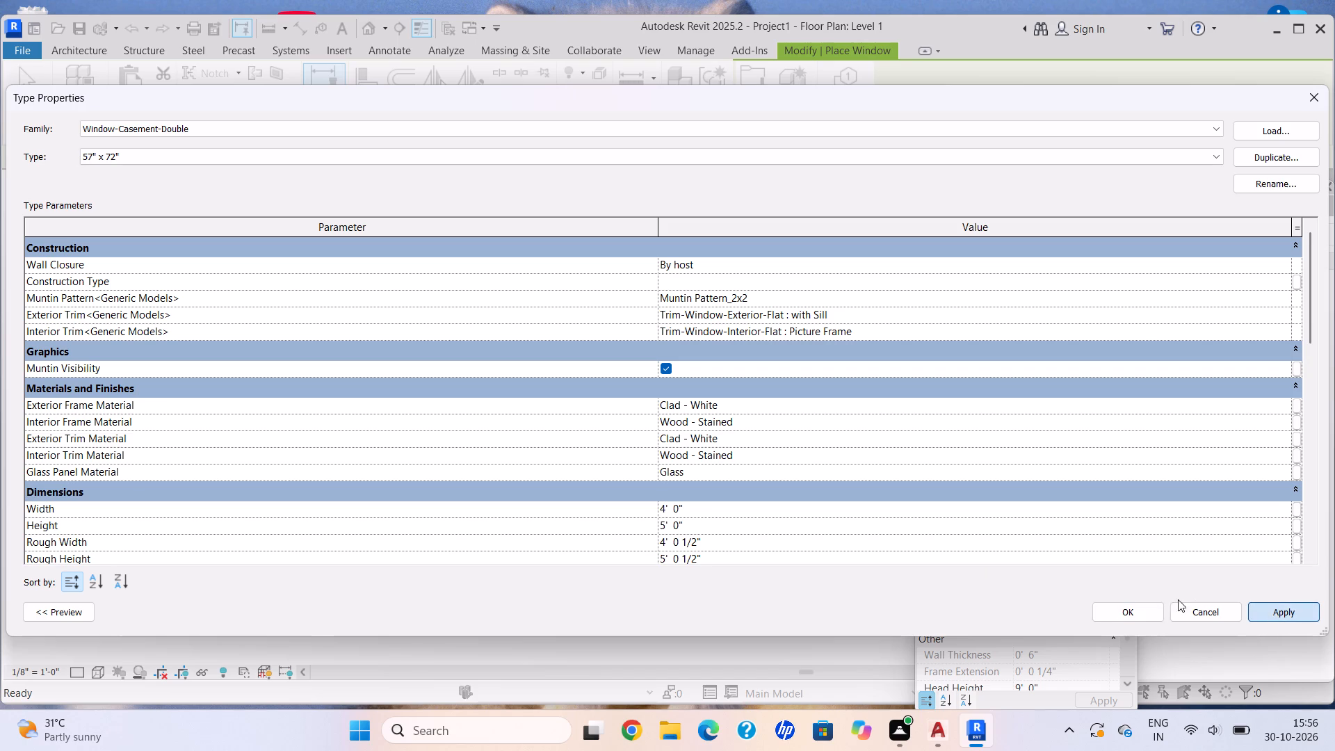
left_click(1131, 613)
Place the double casement window at the marked opening in Bed Room1's outer wall below the 25' dimension.
scroll(333, 379, "down", 5)
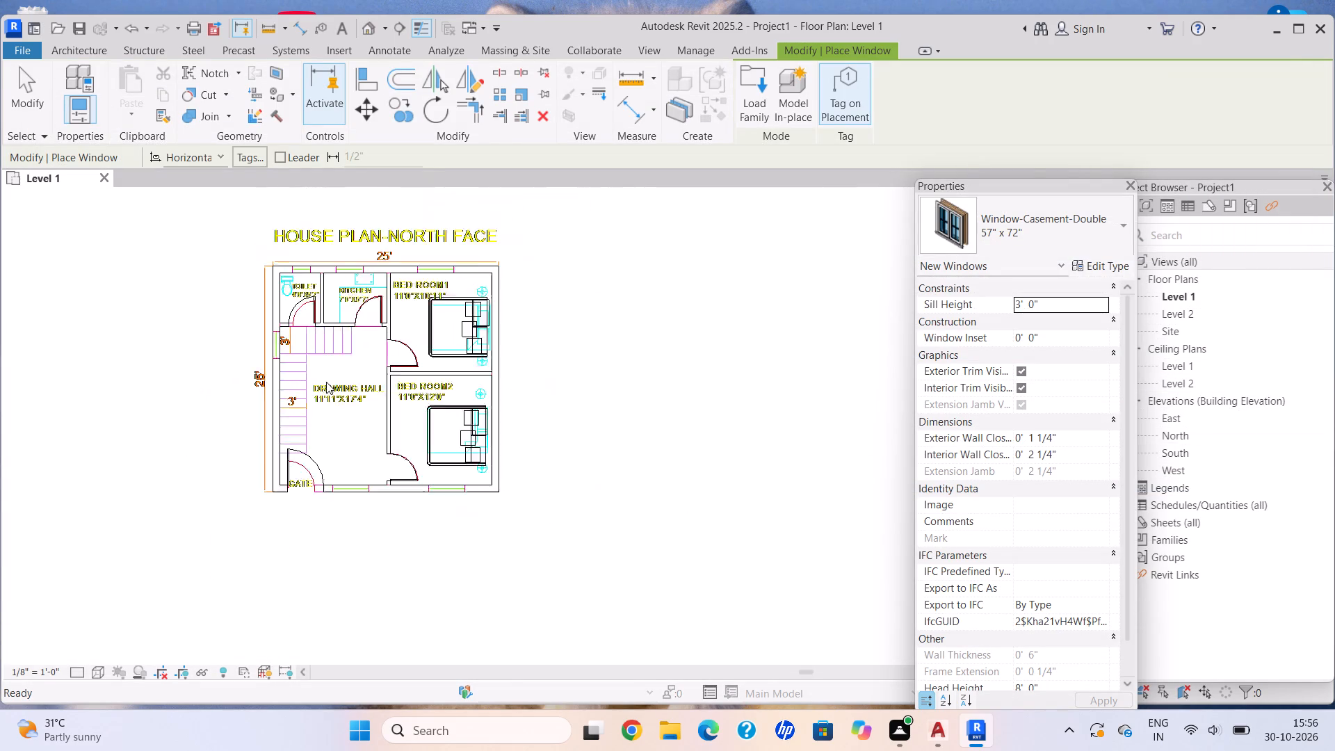
middle_click_drag(325, 382, 389, 369)
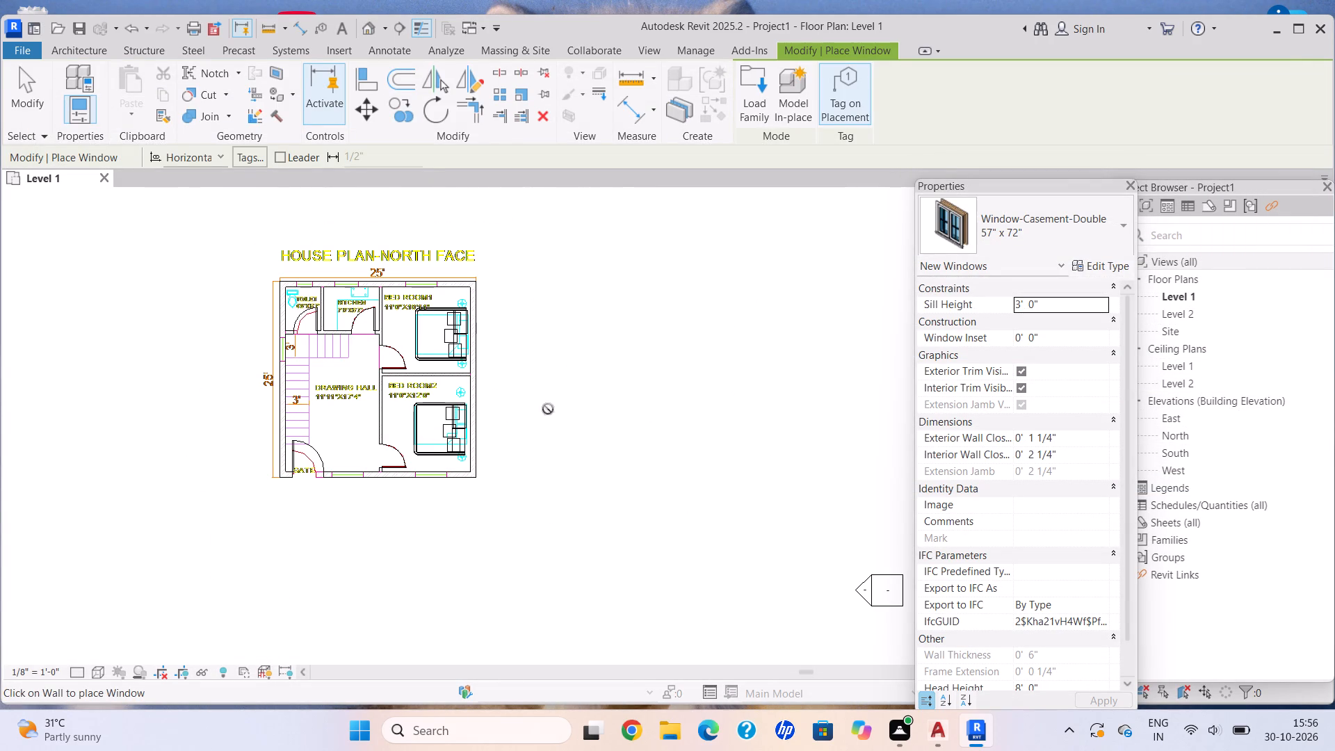
scroll(233, 495, "down", 1)
middle_click(227, 505)
middle_click_drag(267, 497, 315, 487)
middle_click_drag(325, 485, 341, 481)
middle_click(346, 478)
middle_click_drag(364, 472, 423, 460)
scroll(423, 460, "up", 1)
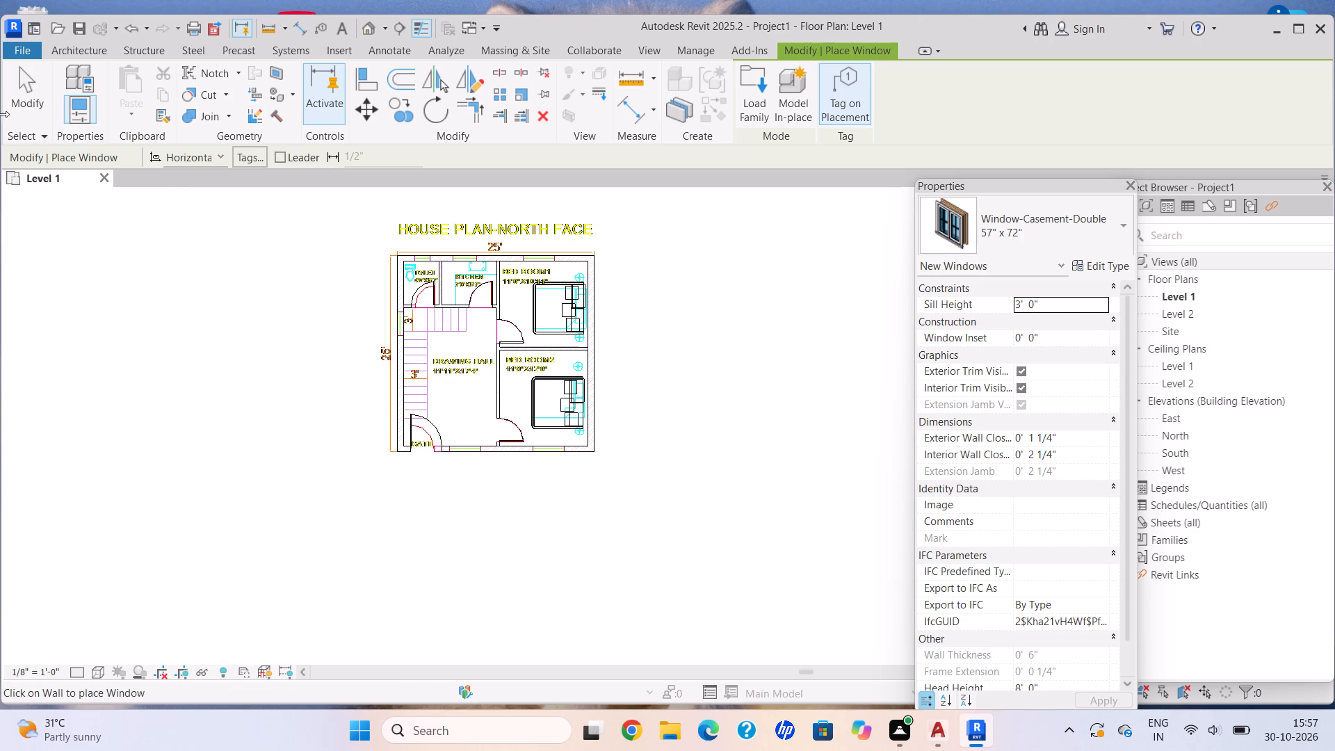
scroll(404, 241, "up", 19)
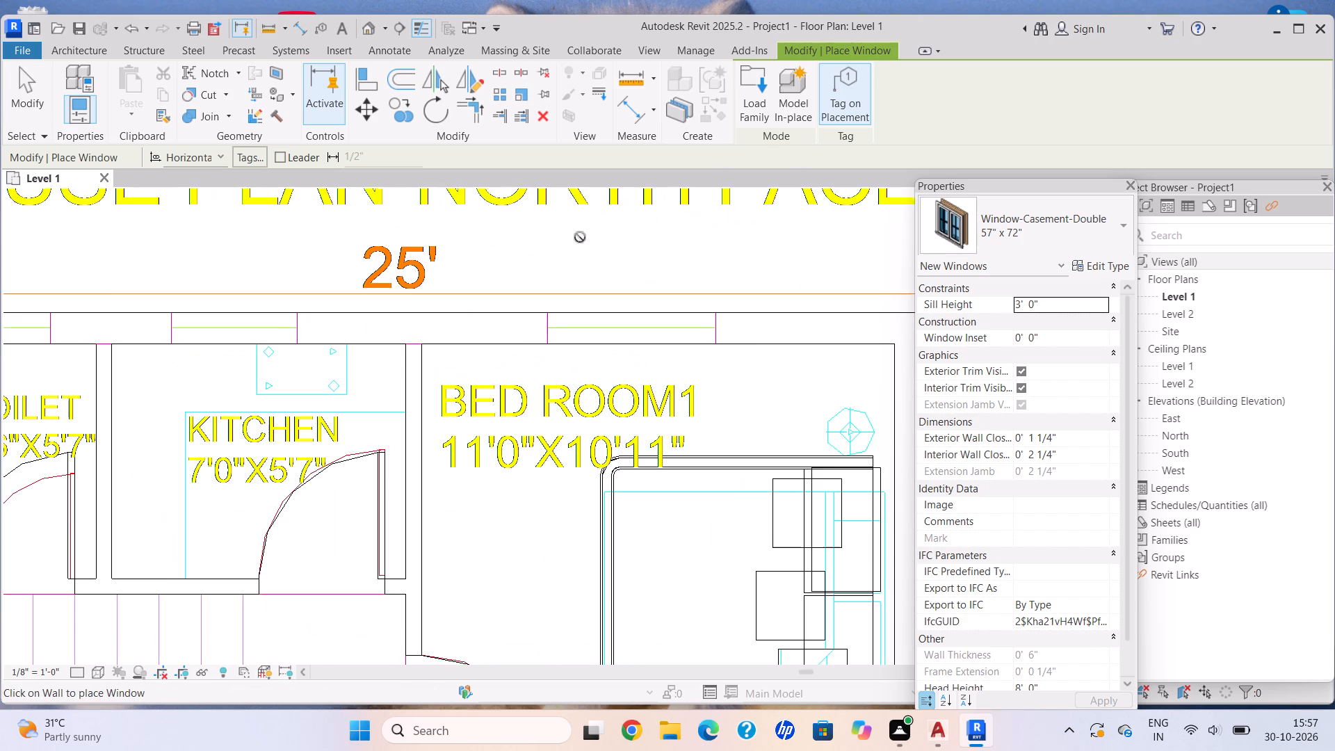
left_click(104, 51)
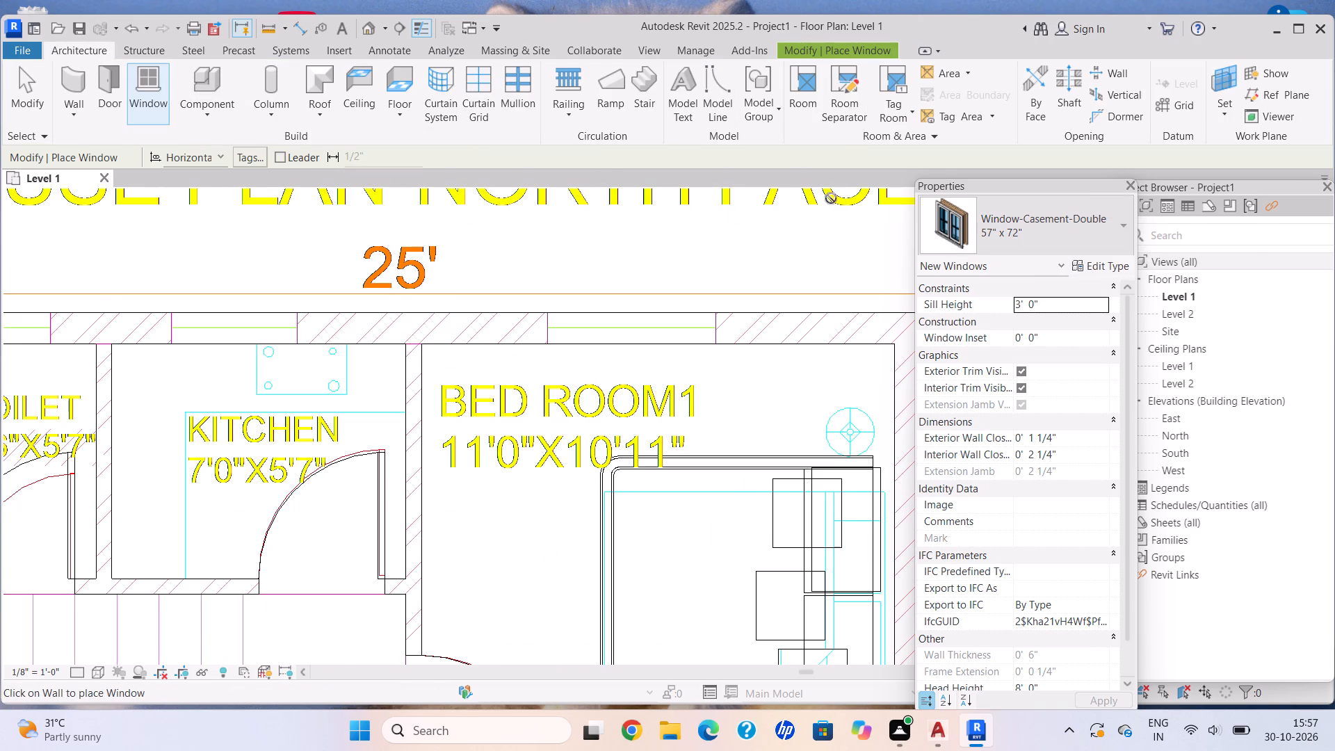
middle_click_drag(830, 199, 811, 229)
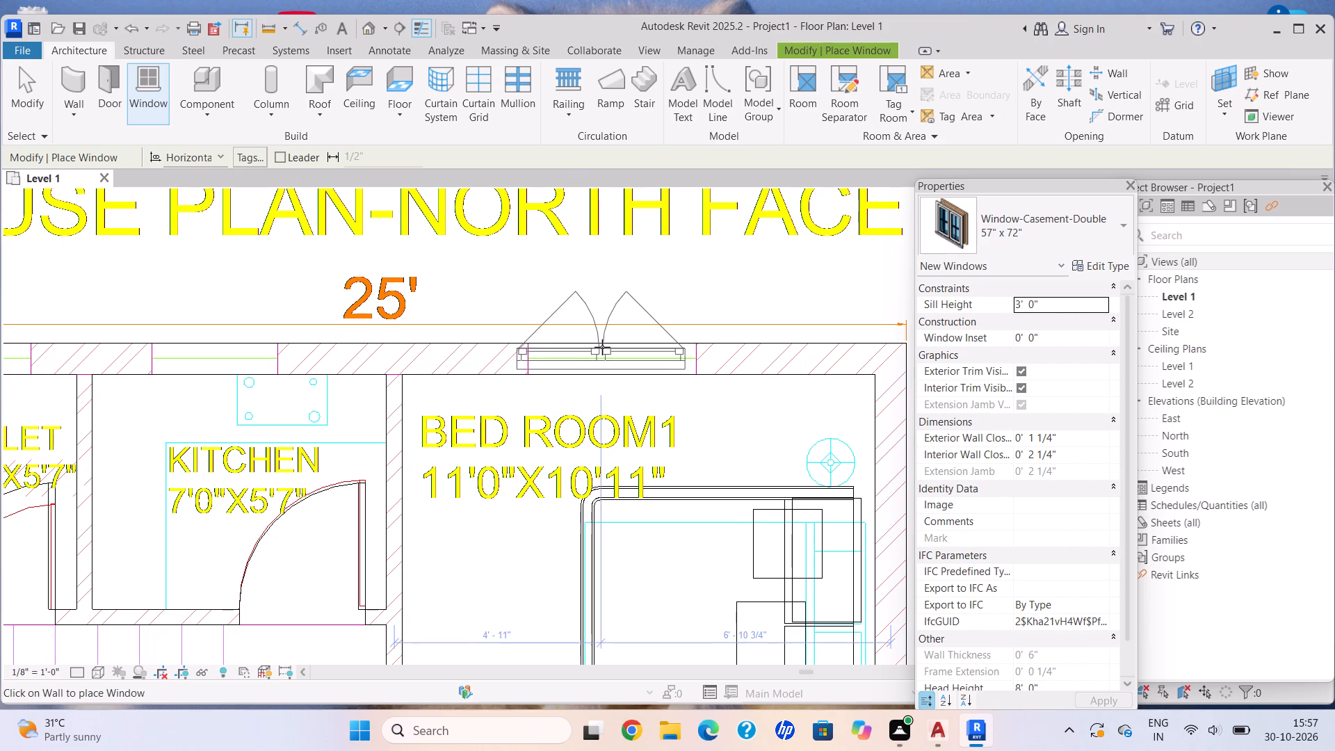
left_click(613, 348)
Place double casement windows at the marked Bed Room2 and drawing hall openings in the gate-side outer wall.
scroll(703, 397, "down", 5)
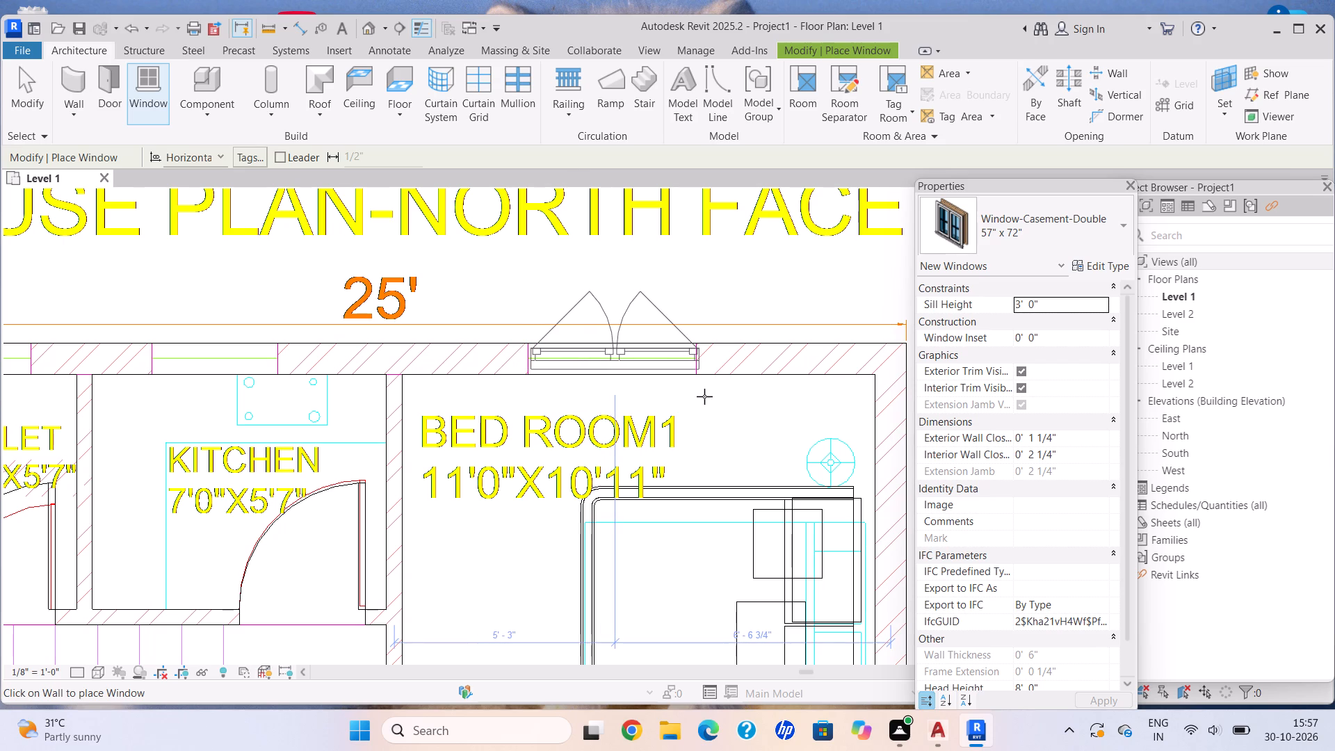
middle_click_drag(704, 396, 638, 345)
scroll(654, 355, "down", 5)
middle_click_drag(642, 383, 572, 328)
scroll(513, 320, "down", 1)
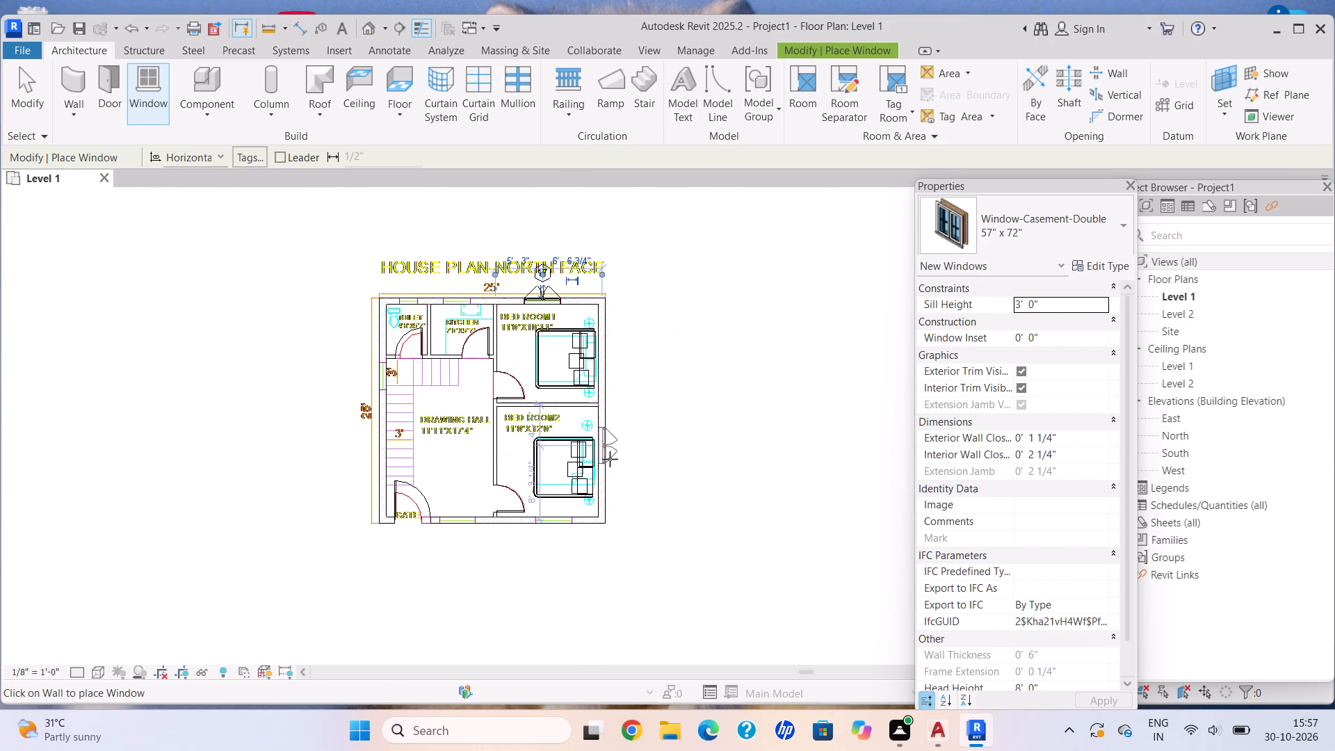
scroll(611, 471, "up", 6)
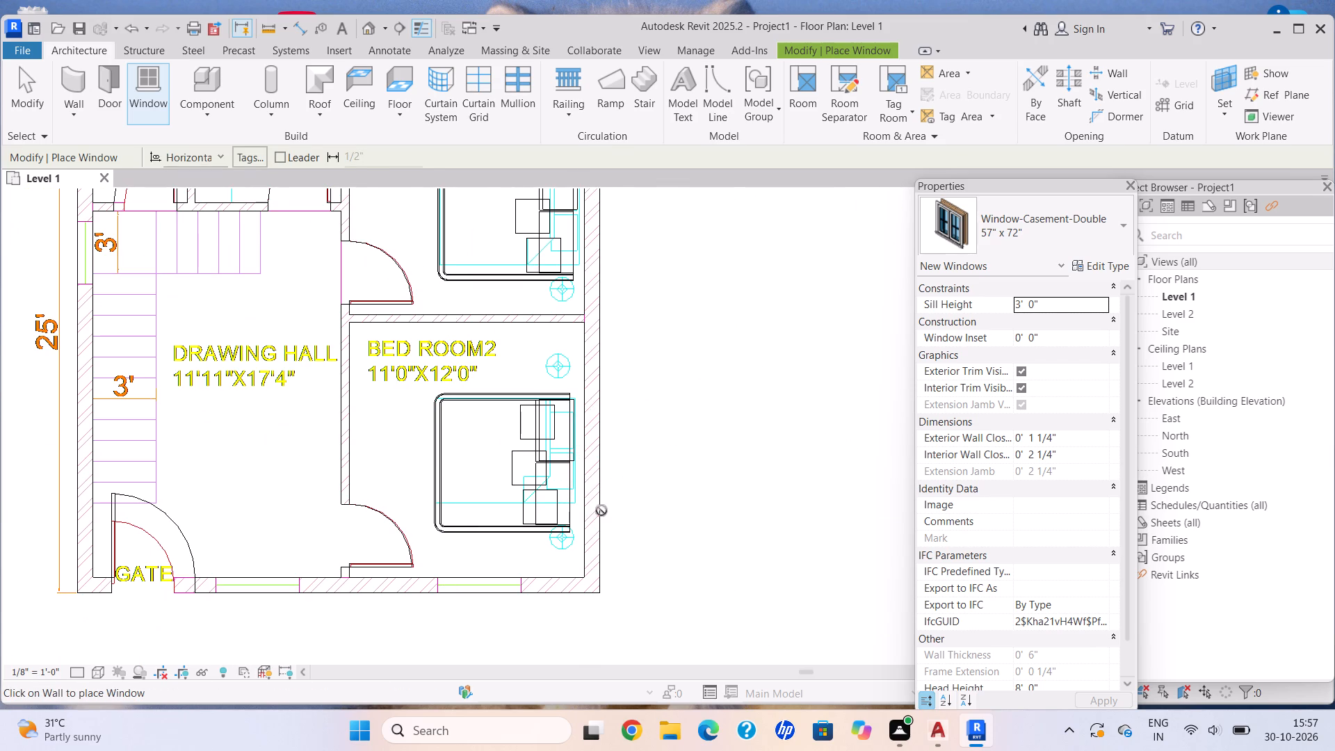
left_click(478, 596)
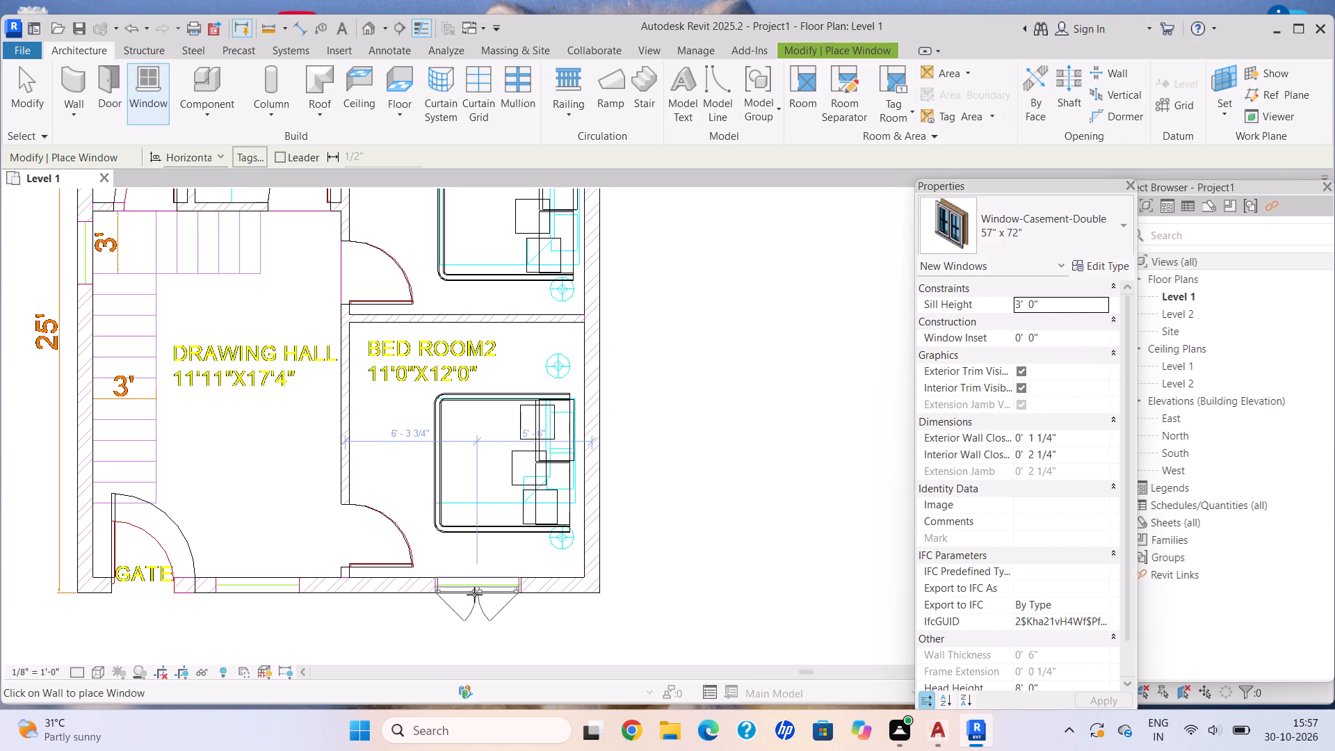
left_click(260, 591)
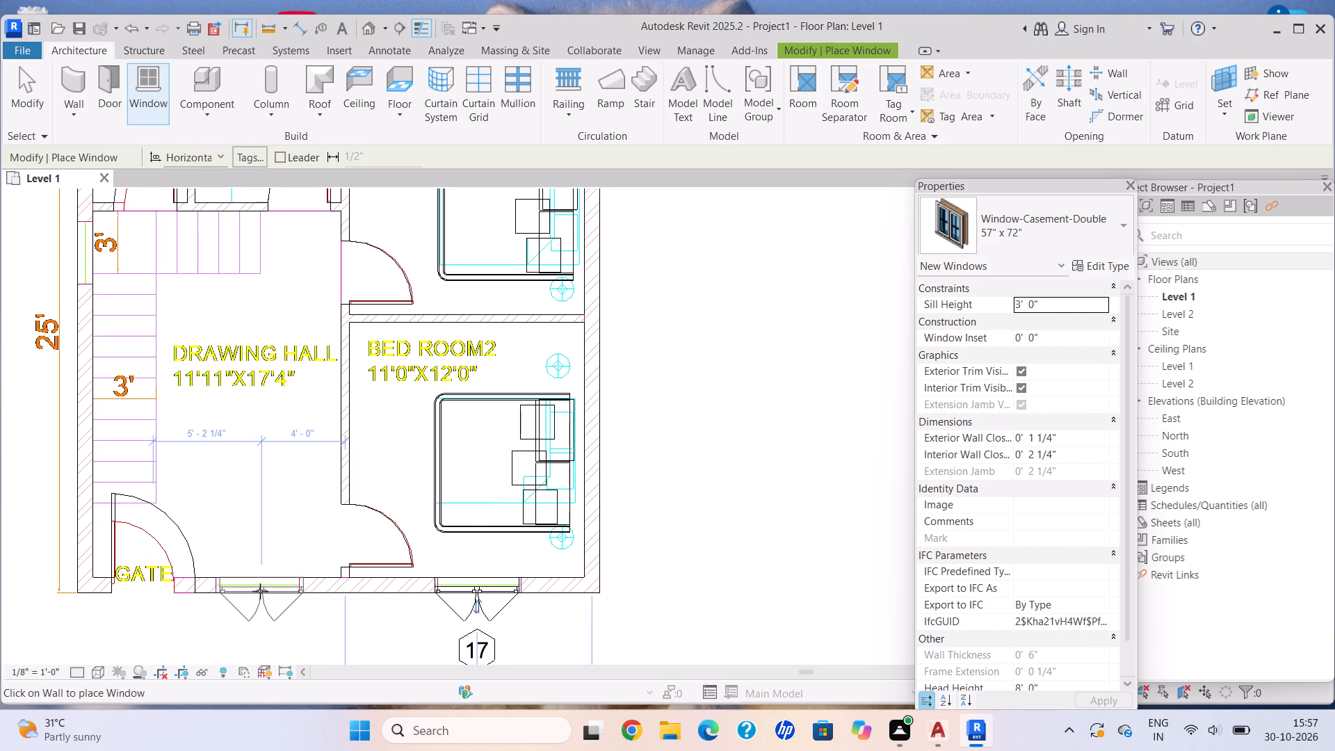
Place the 57" x 72" double casement window at the marked kitchen opening in the outer wall.
scroll(82, 384, "down", 1)
middle_click_drag(95, 257, 113, 348)
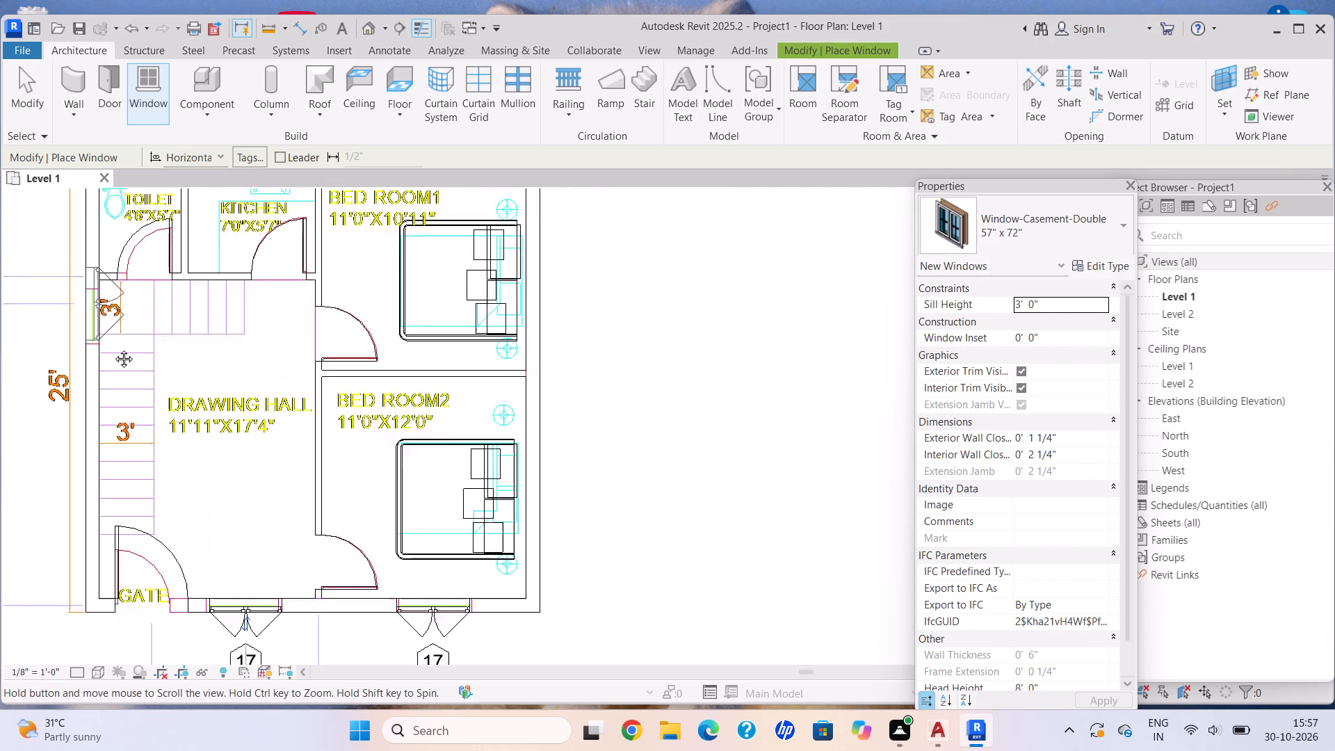
middle_click_drag(113, 348, 138, 449)
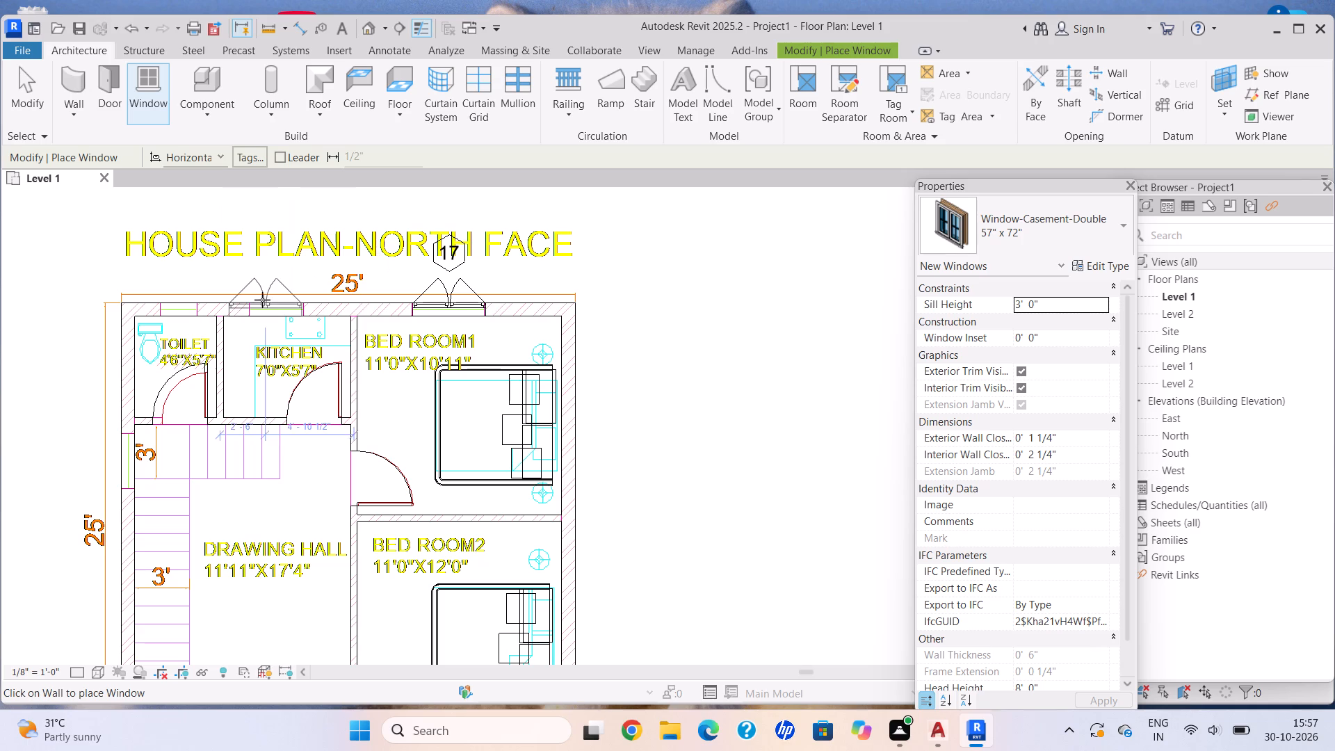
scroll(266, 301, "up", 4)
left_click(288, 308)
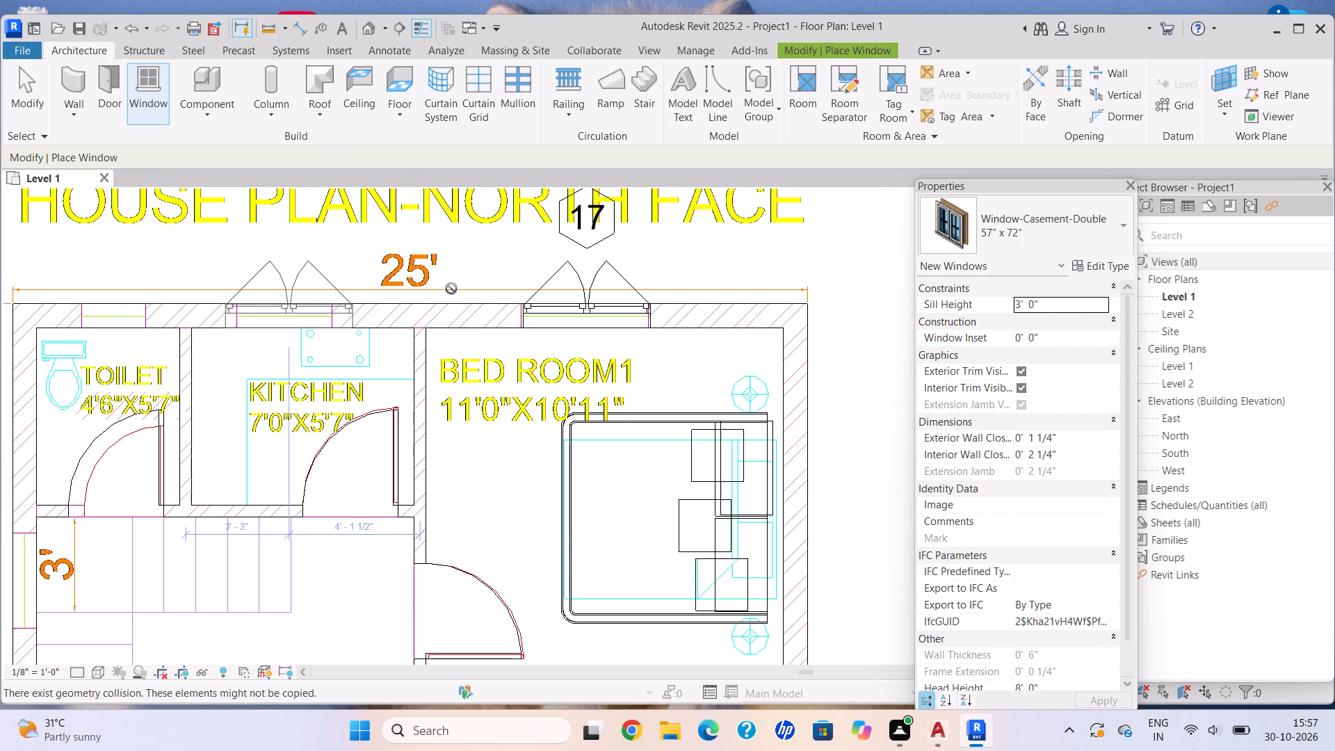
Switch the window type to Window-Casement-Double 34" x 36" and set that type's width to 2'.
scroll(451, 289, "down", 1)
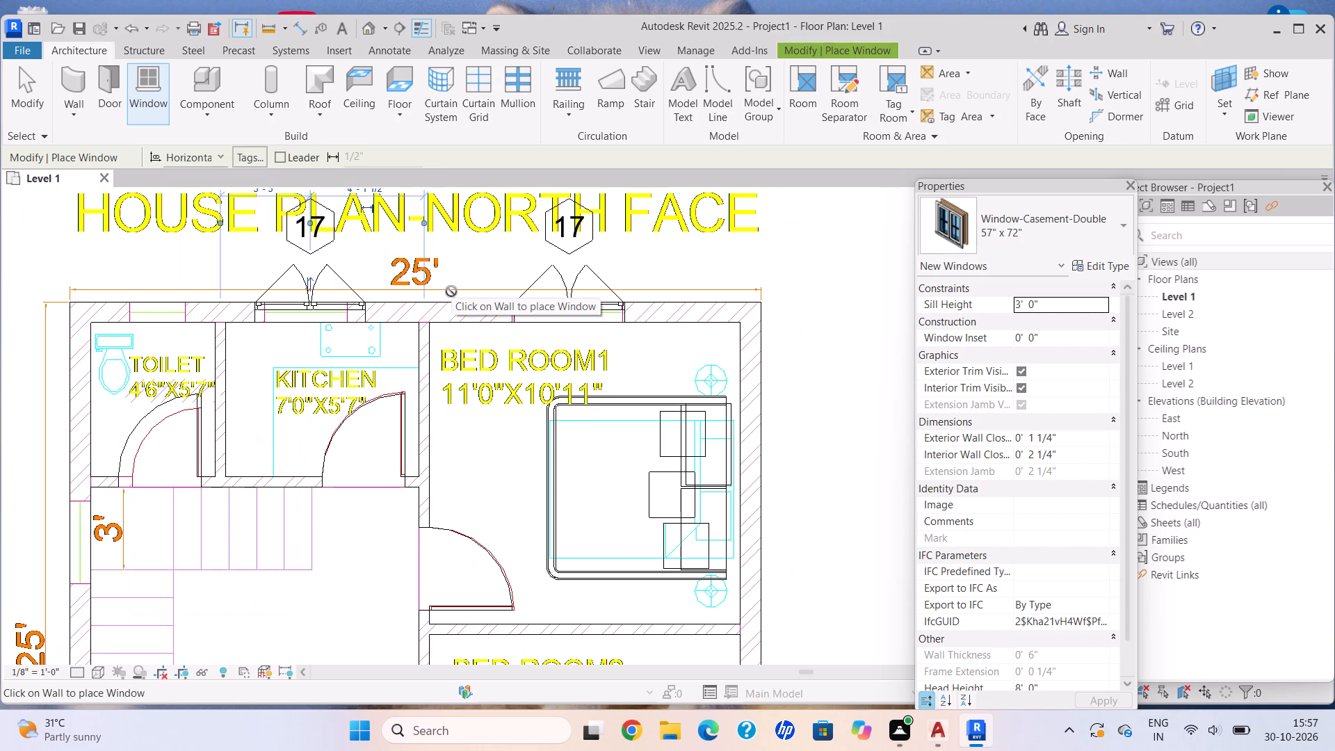
scroll(577, 388, "down", 6)
middle_click_drag(550, 366, 581, 297)
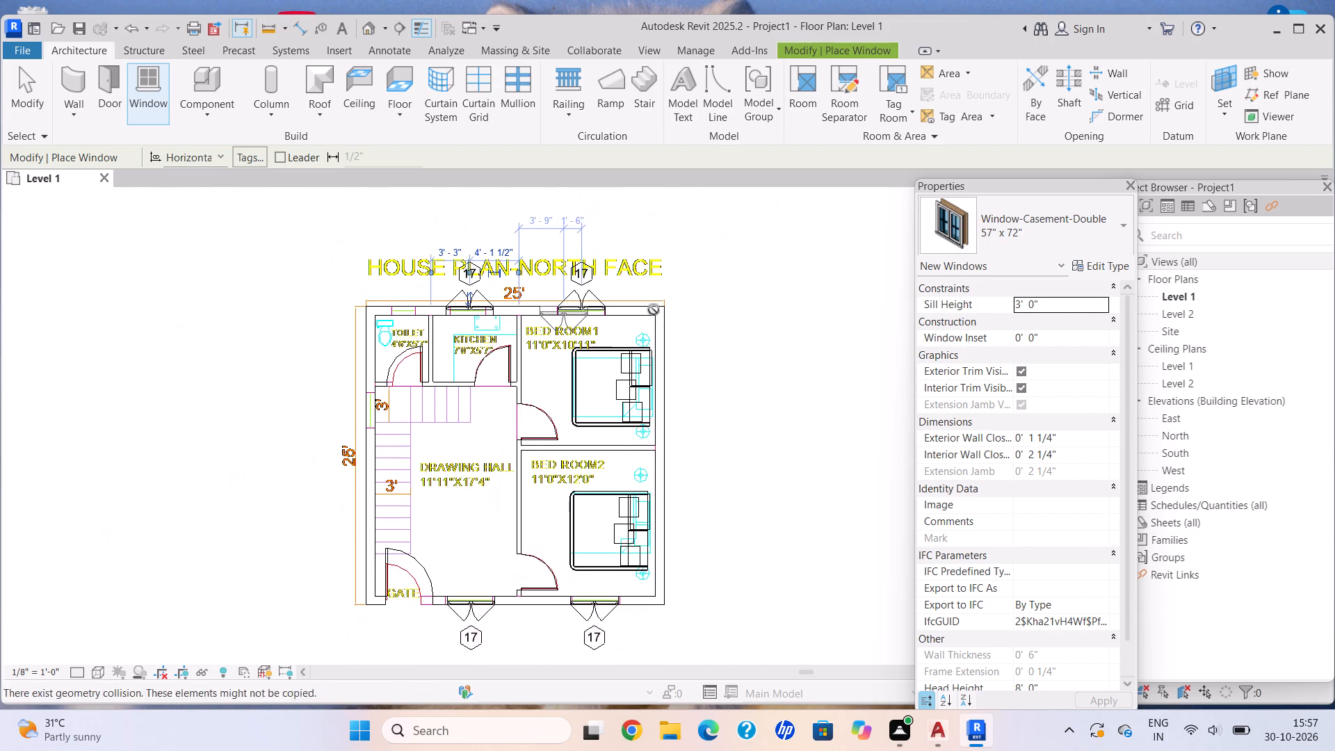
middle_click_drag(542, 490, 604, 441)
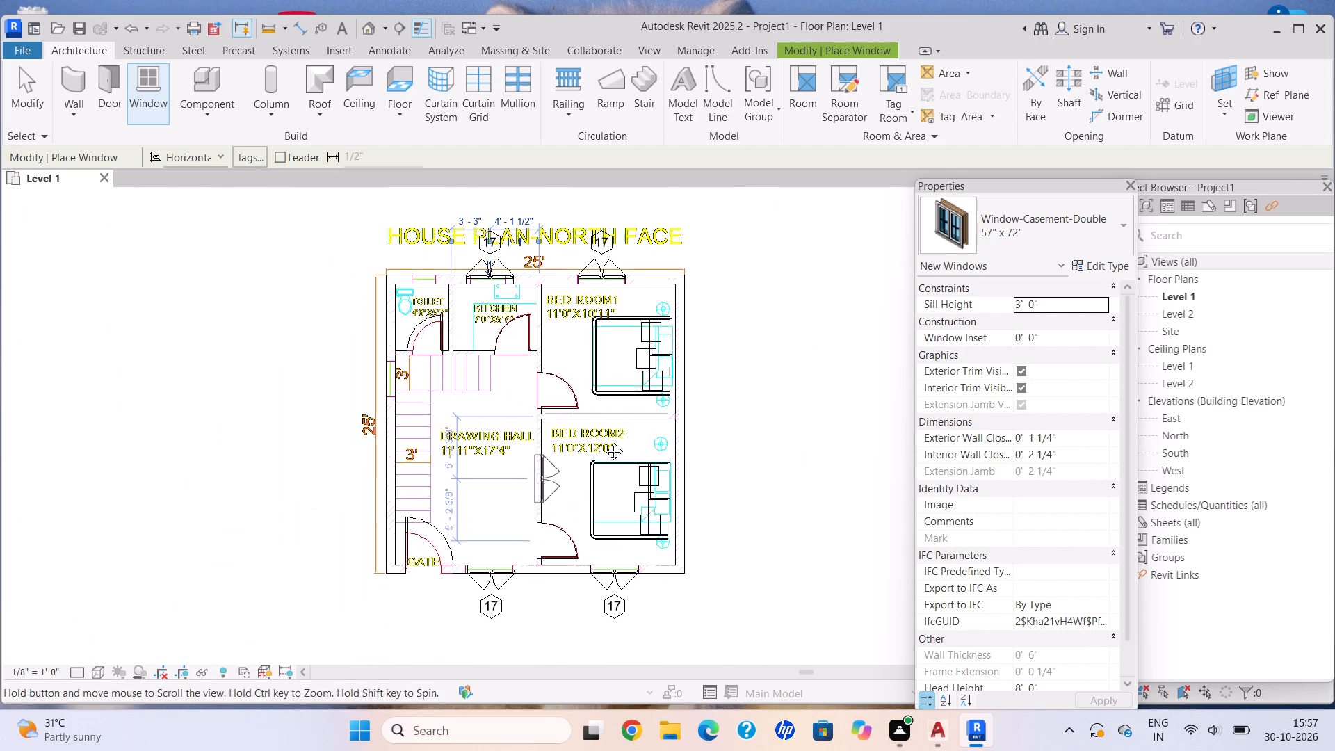
middle_click_drag(604, 441, 642, 413)
scroll(496, 519, "up", 5)
scroll(527, 443, "up", 6)
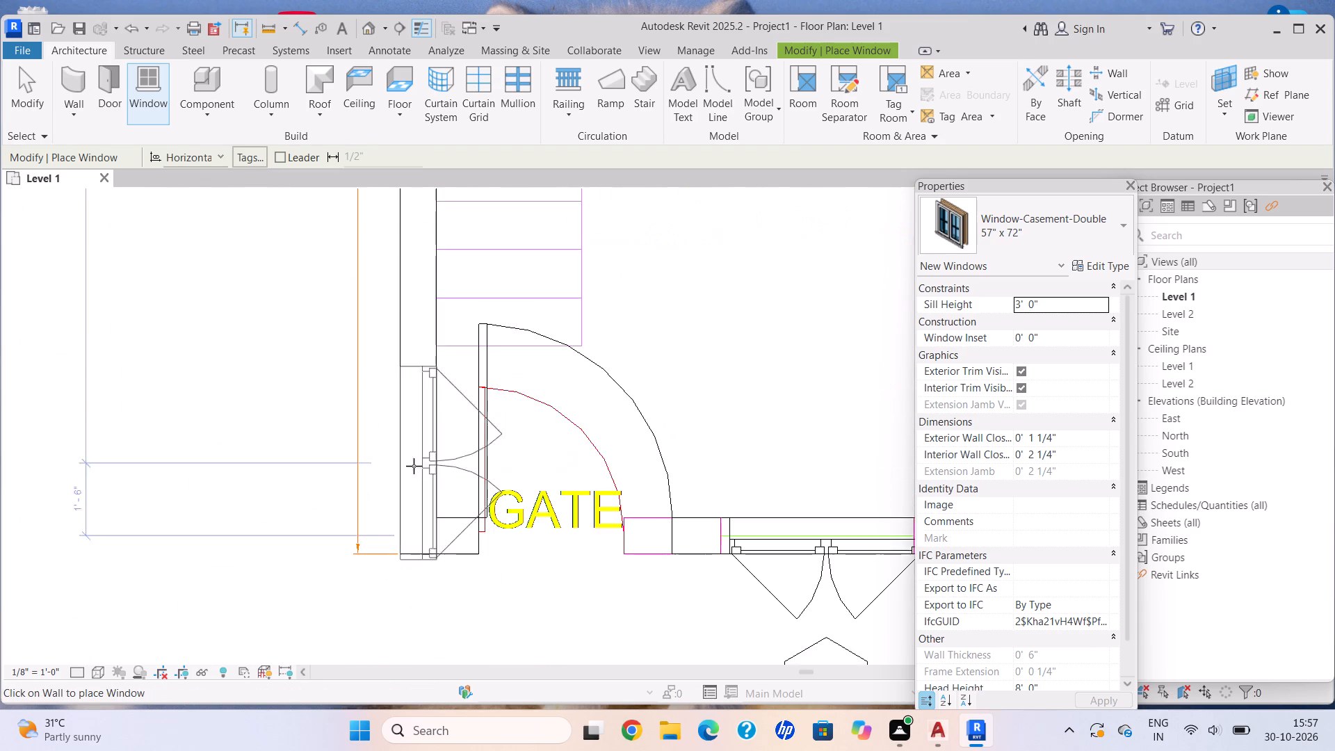
scroll(414, 466, "up", 3)
scroll(518, 510, "up", 2)
scroll(542, 553, "down", 12)
middle_click(528, 555)
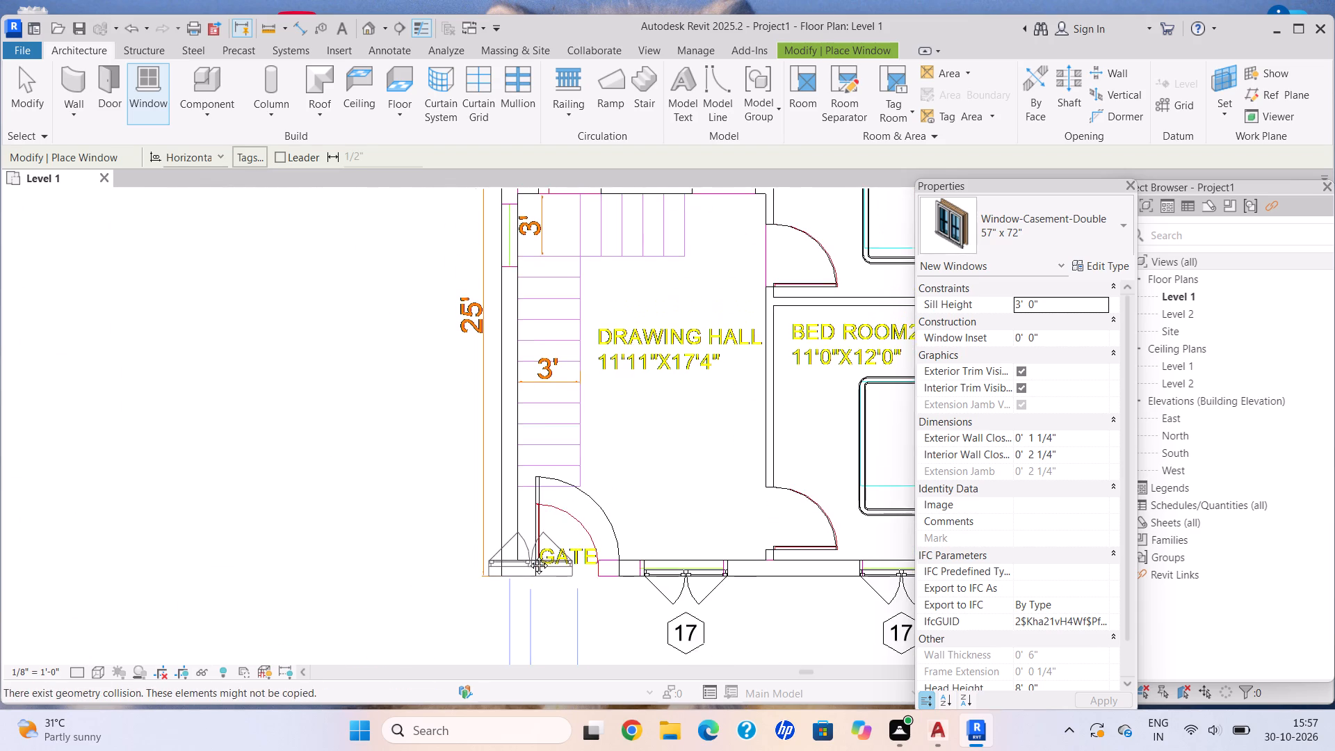
left_click(1019, 227)
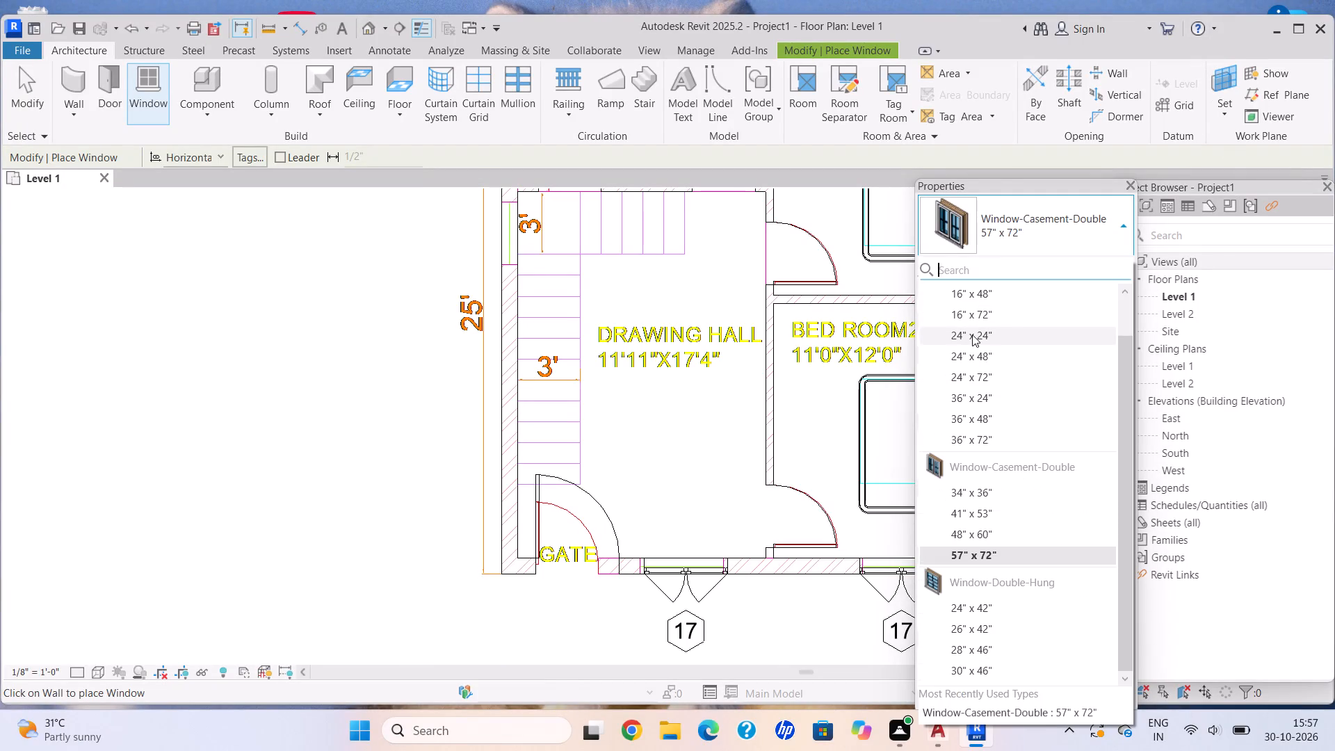
left_click(977, 488)
left_click(1125, 266)
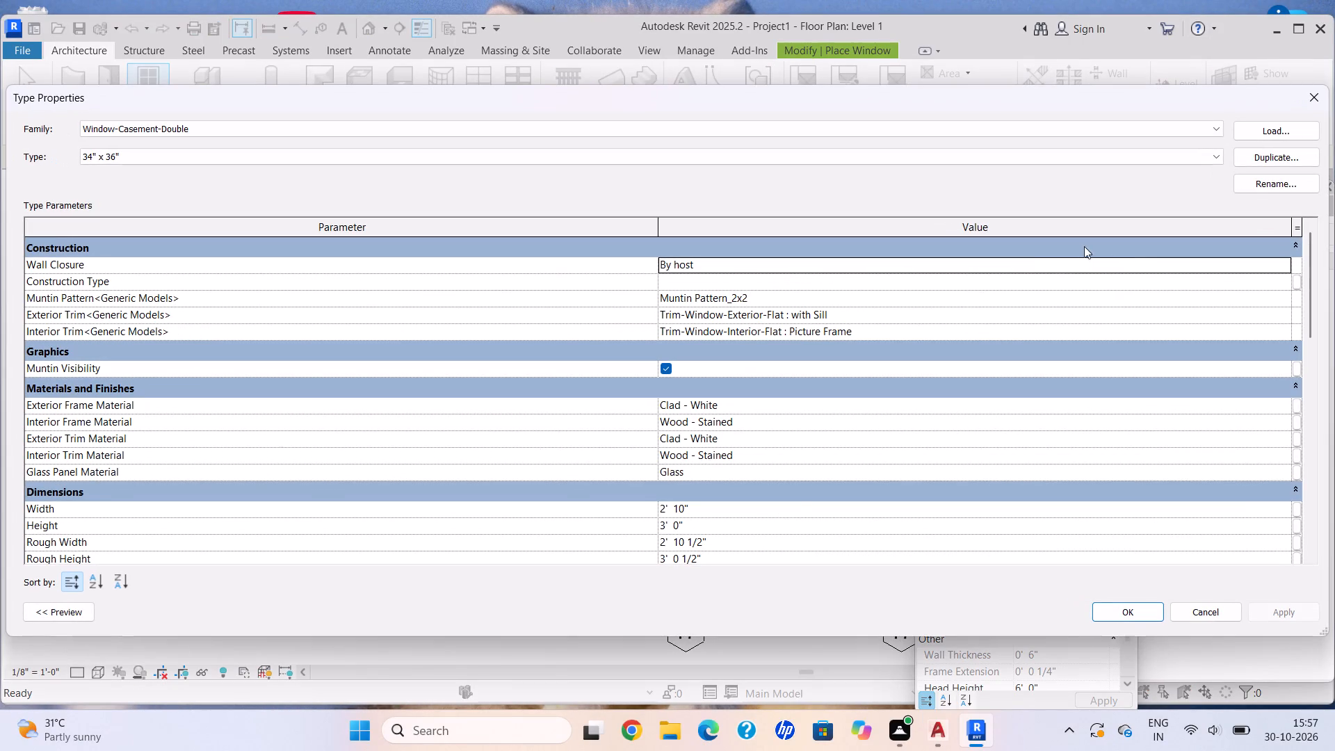
left_click(744, 513)
key("BackSpace")
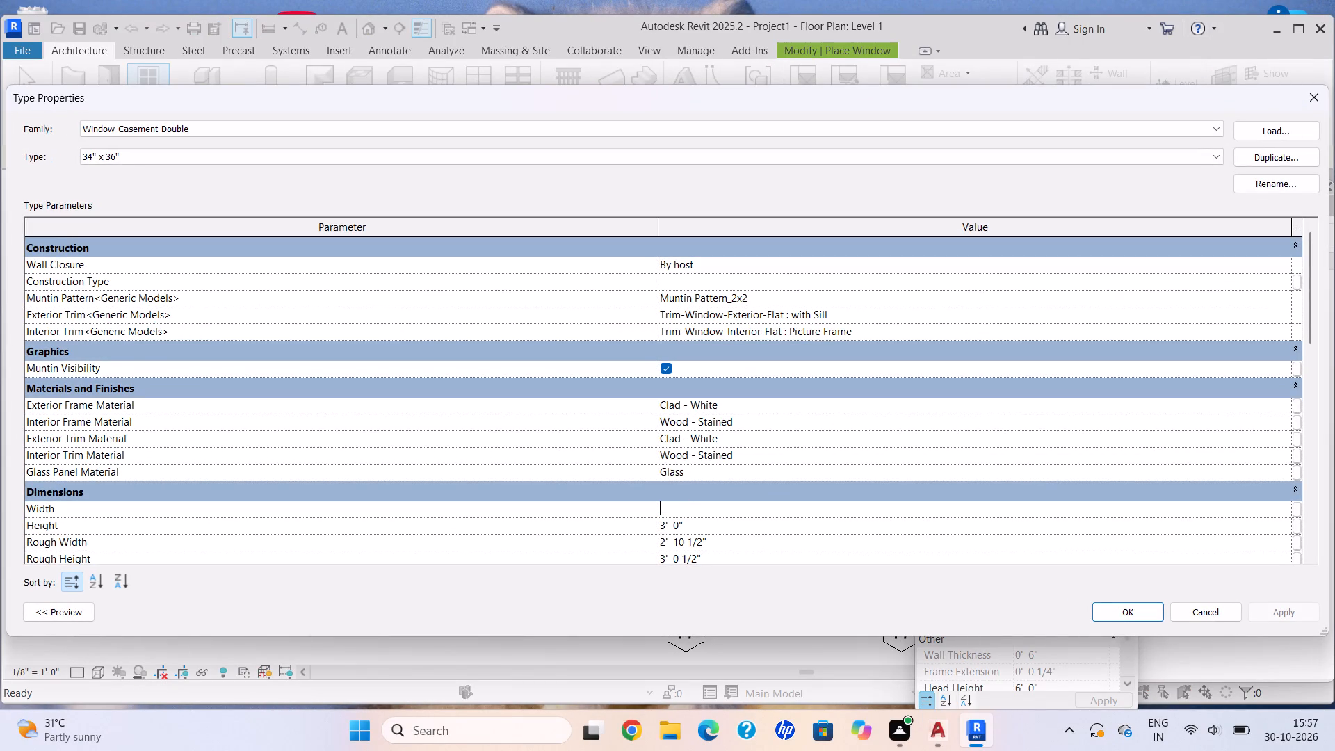
type("2'")
key("Return")
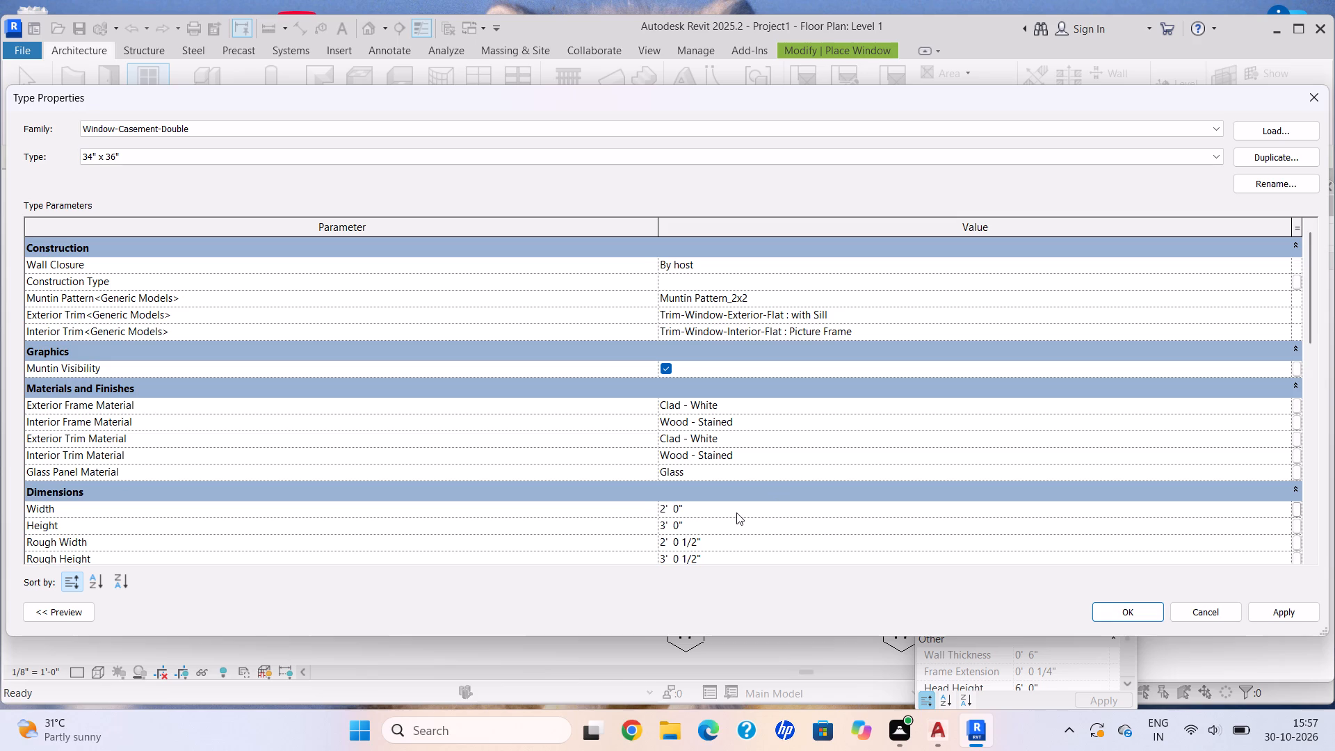
left_click(1300, 602)
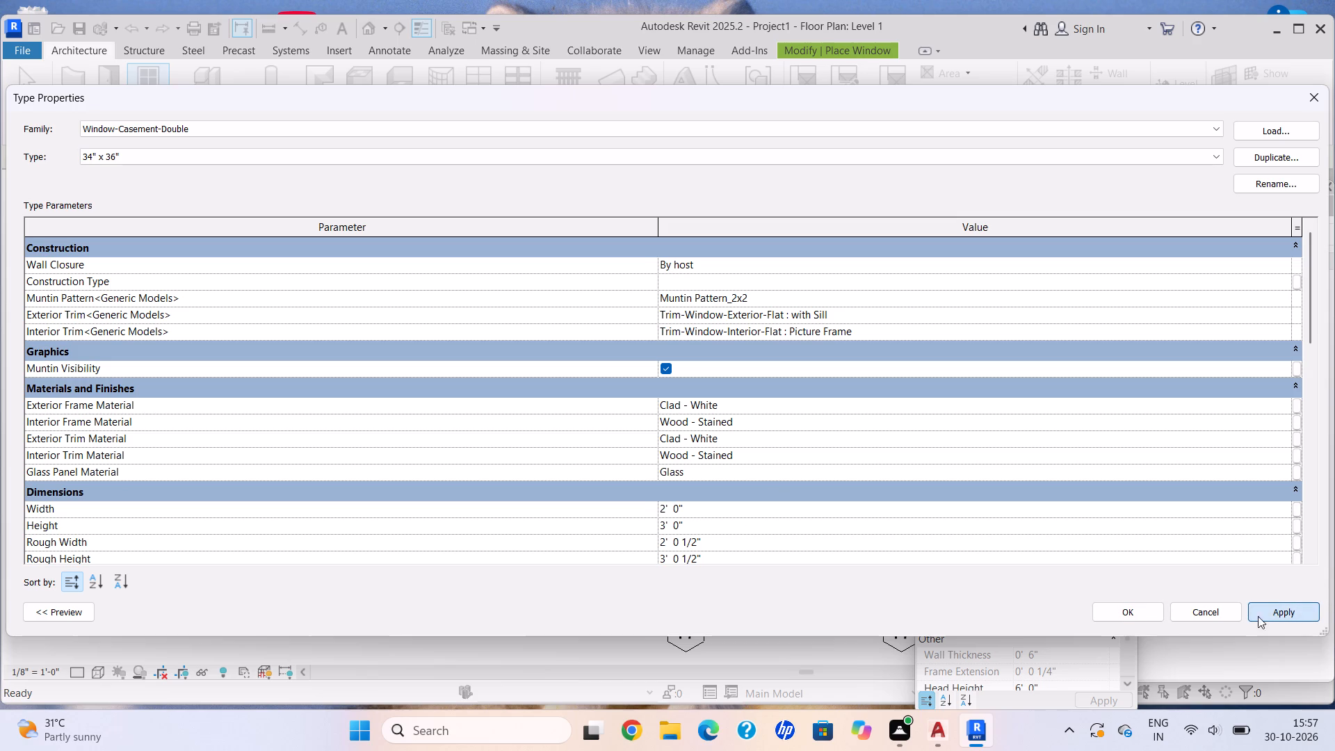
left_click(1138, 607)
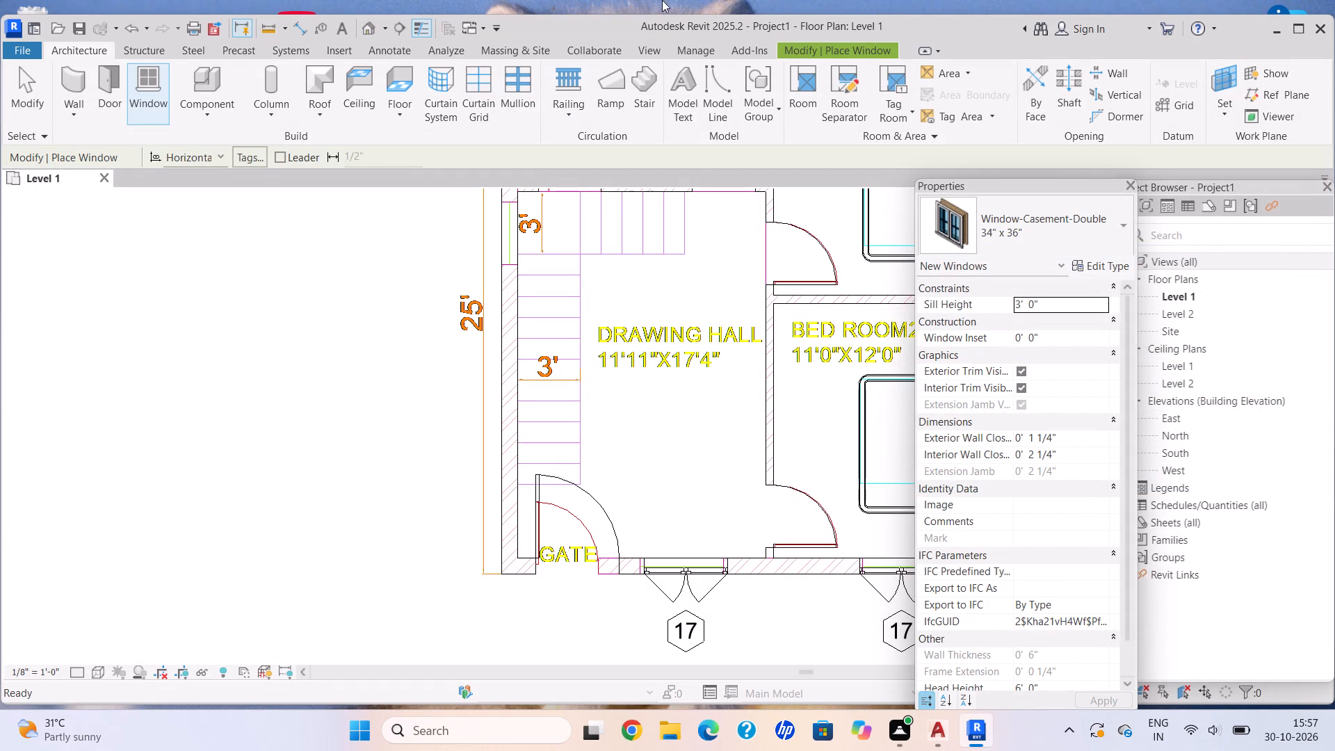
Place 34" x 36" double casement windows at the marked outer-wall openings beside the staircase and in the toilet.
left_click(1017, 223)
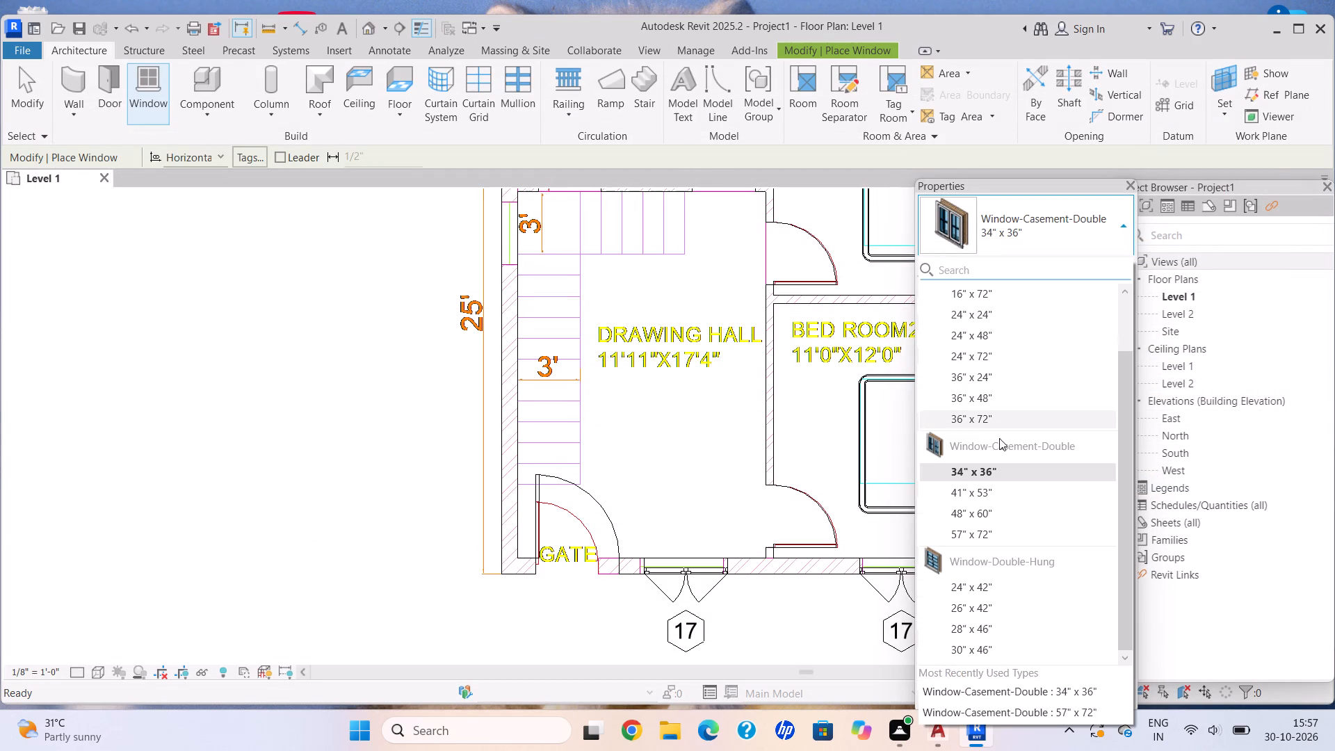
left_click(992, 467)
scroll(362, 157, "down", 3)
middle_click_drag(339, 233, 143, 387)
middle_click_drag(85, 387, 61, 381)
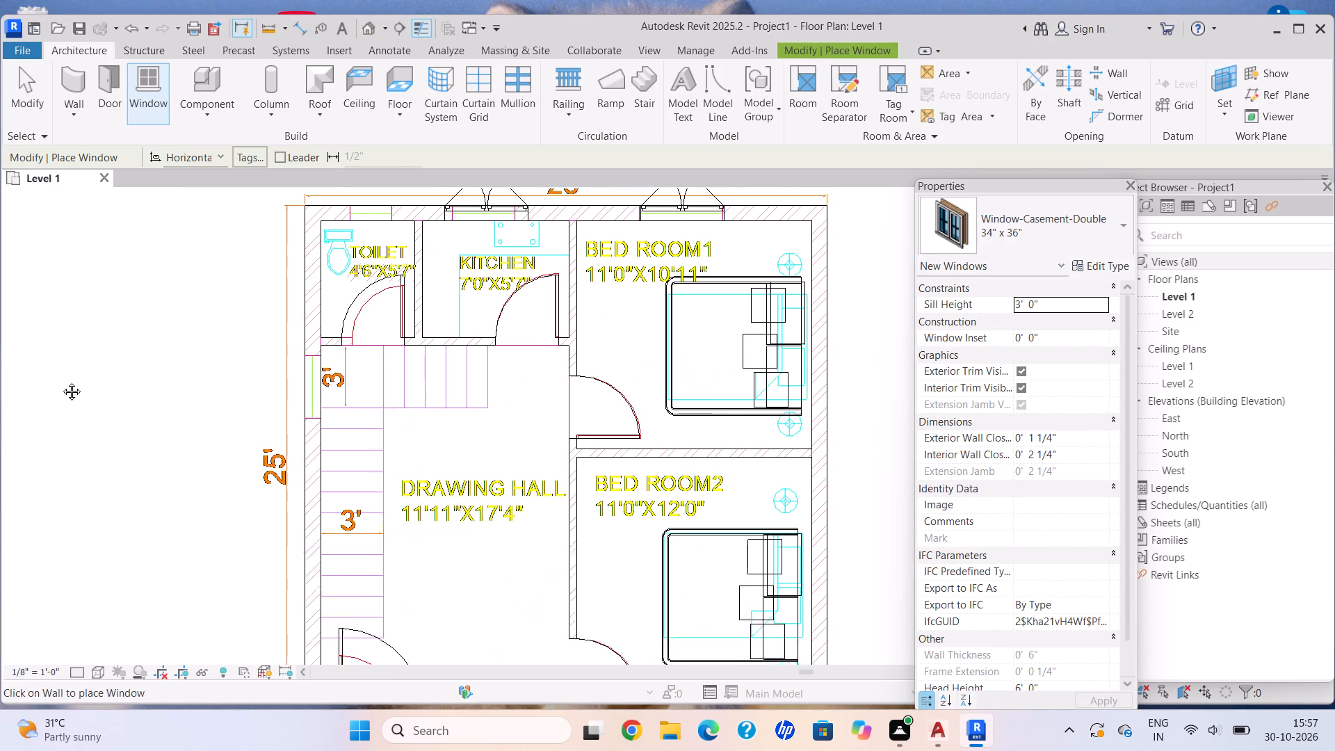
middle_click_drag(61, 381, 62, 381)
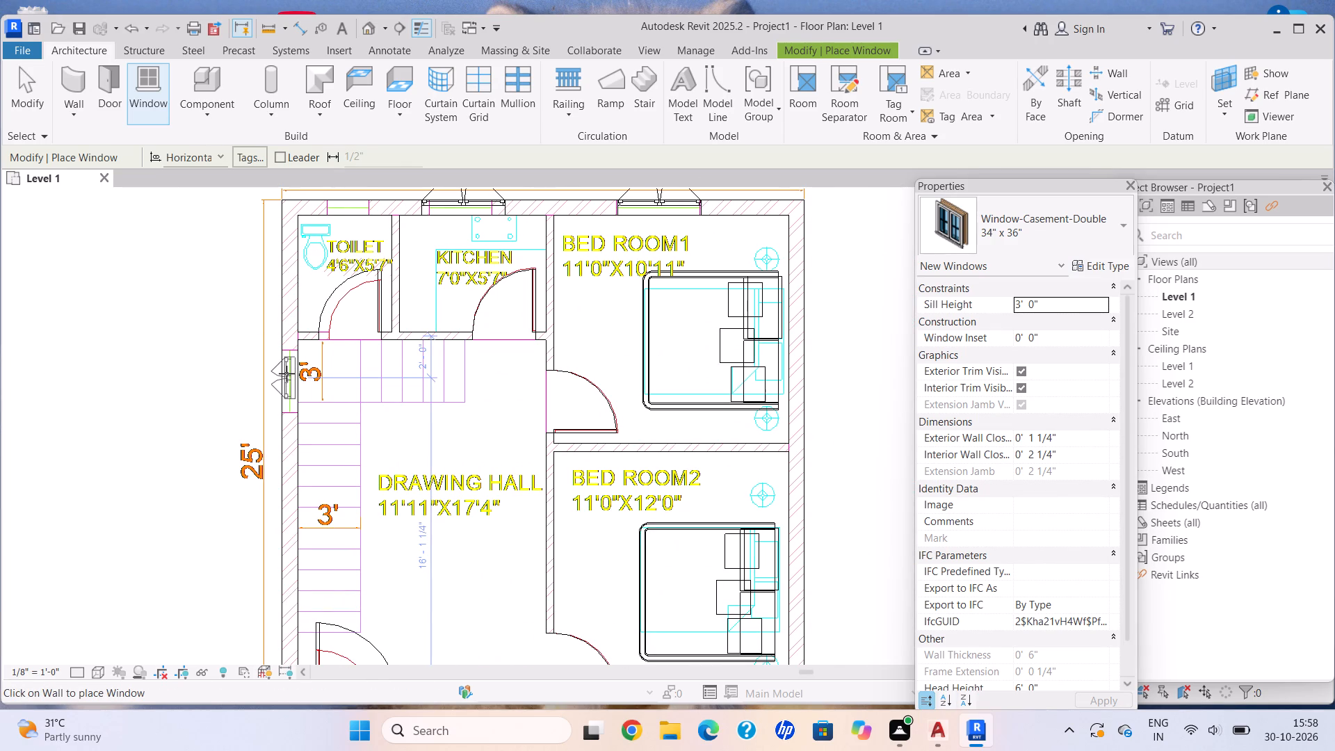
left_click(286, 385)
middle_click_drag(441, 227, 330, 394)
scroll(408, 305, "up", 1)
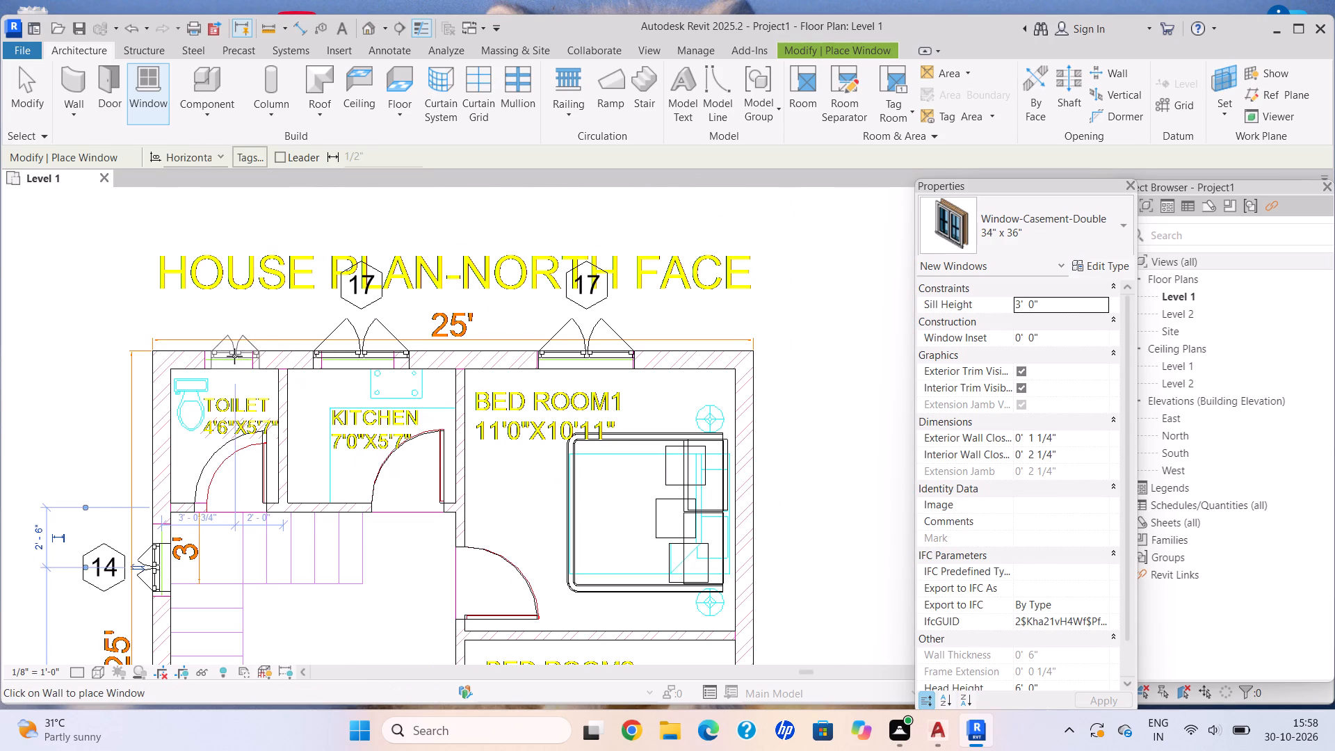
left_click(229, 354)
End window placement and nudge the Bed Room1 window beside the 25' dimension toward the kitchen to match its marked opening.
scroll(654, 448, "down", 3)
middle_click_drag(654, 446, 596, 342)
scroll(592, 336, "down", 1)
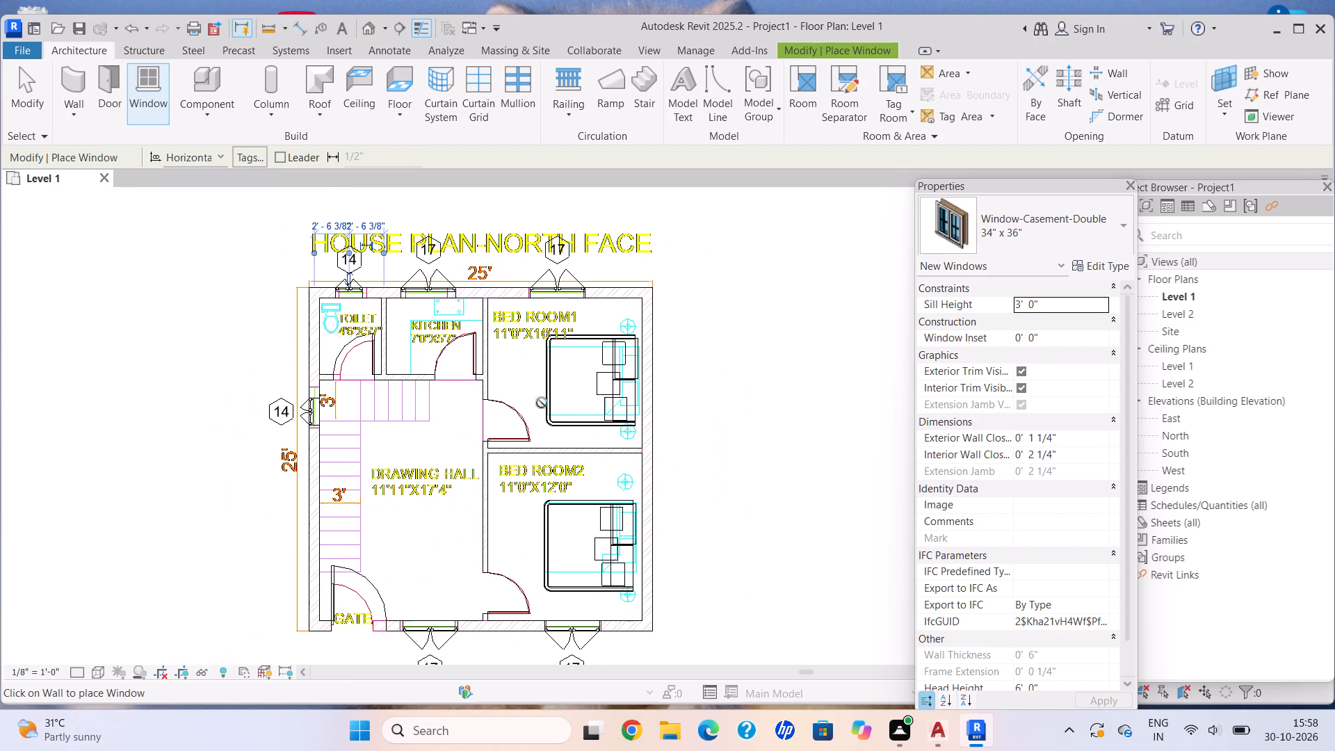
middle_click_drag(551, 418, 526, 315)
scroll(522, 334, "up", 2)
middle_click_drag(513, 331, 520, 378)
scroll(520, 378, "down", 1)
scroll(600, 311, "up", 2)
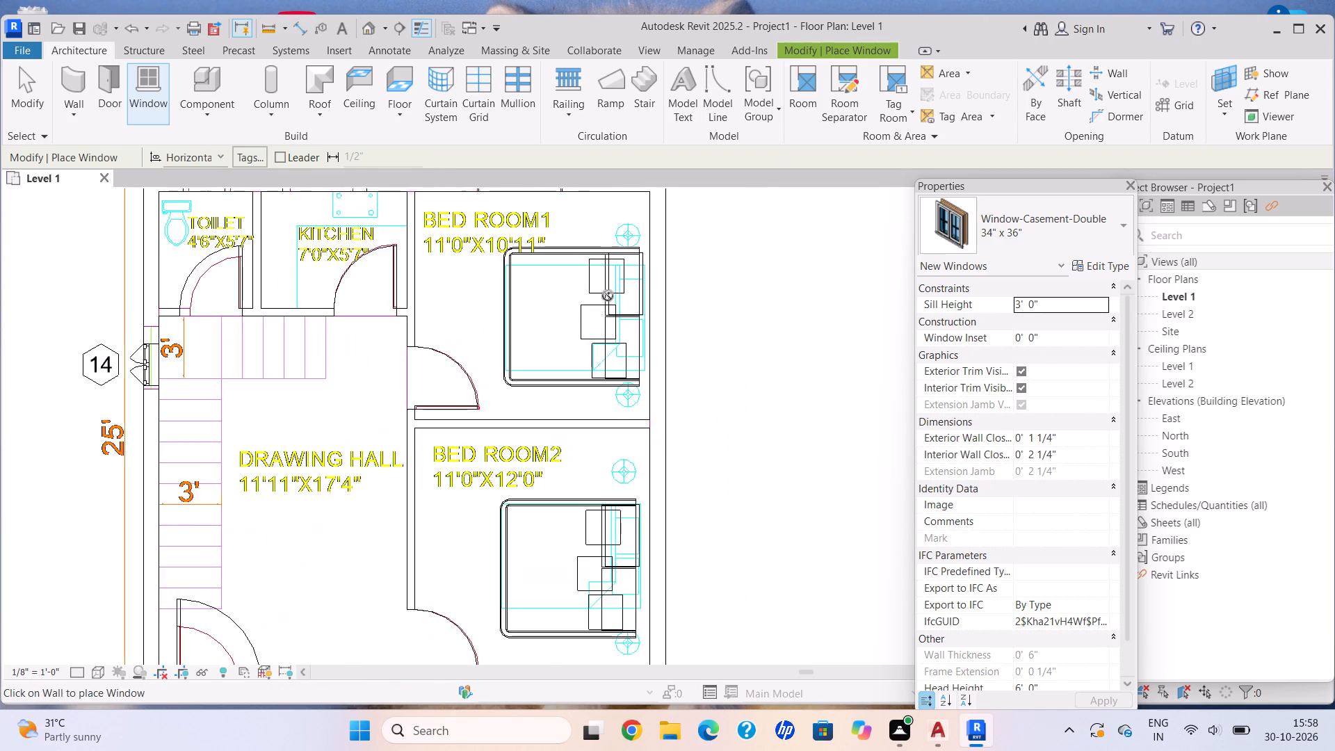
scroll(608, 296, "up", 1)
middle_click_drag(613, 284, 644, 398)
scroll(754, 327, "down", 1)
scroll(754, 327, "up", 1)
middle_click_drag(596, 294, 631, 357)
key("Escape")
scroll(593, 347, "up", 2)
key("Escape")
scroll(479, 260, "up", 7)
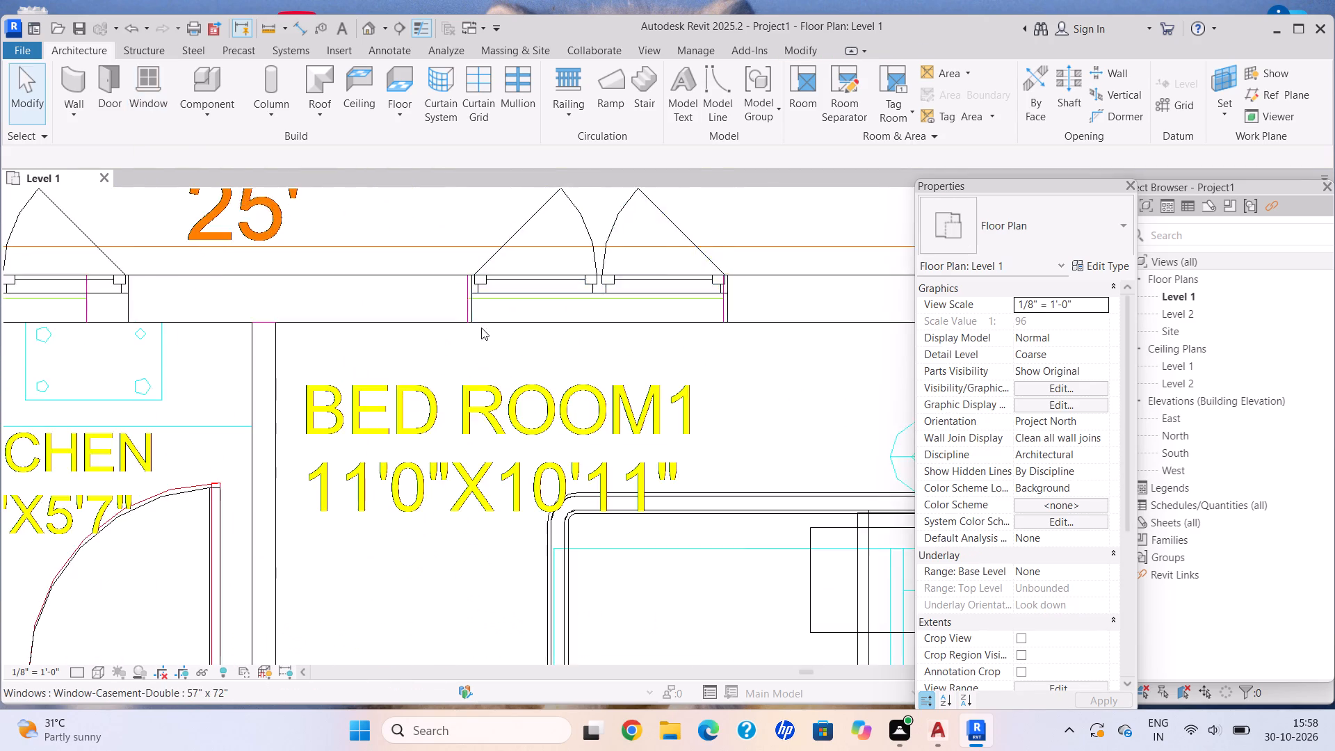
scroll(481, 328, "up", 3)
key("Escape")
left_click(456, 293)
key("Left")
key("Left")
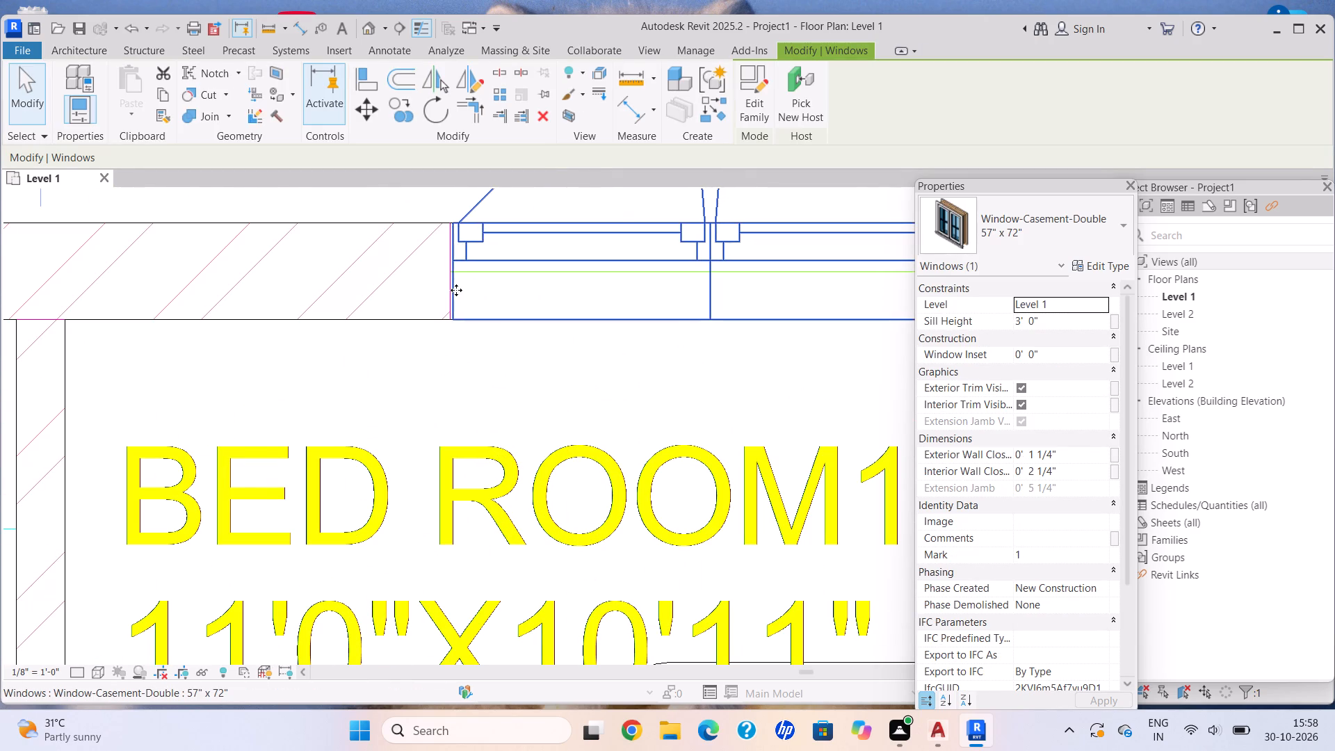
scroll(458, 290, "down", 3)
left_click(458, 290)
key("Left")
Nudge the toilet's outer-wall window toward the kitchen until it lines up with its marked opening.
scroll(291, 301, "down", 3)
middle_click_drag(316, 311, 474, 326)
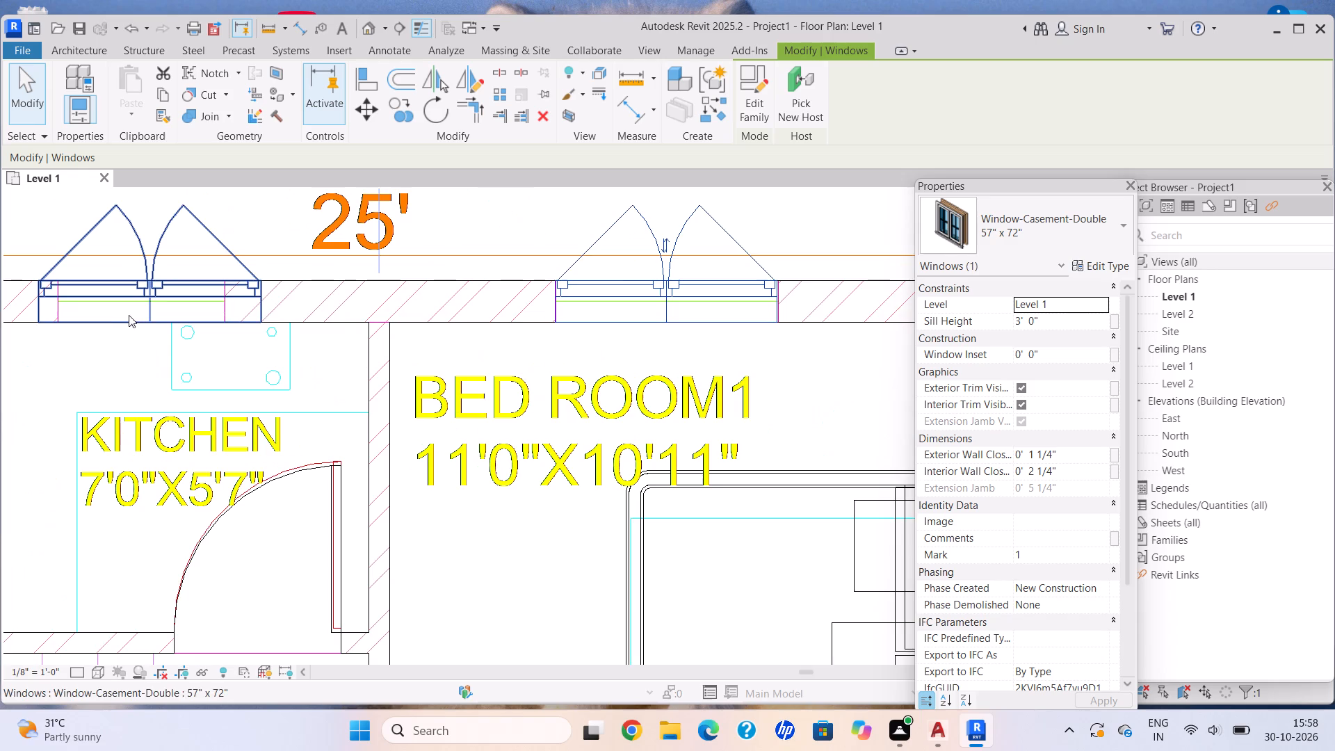
middle_click_drag(133, 316, 311, 331)
scroll(138, 319, "up", 1)
scroll(261, 327, "down", 3)
middle_click_drag(270, 332, 474, 314)
scroll(508, 298, "down", 1)
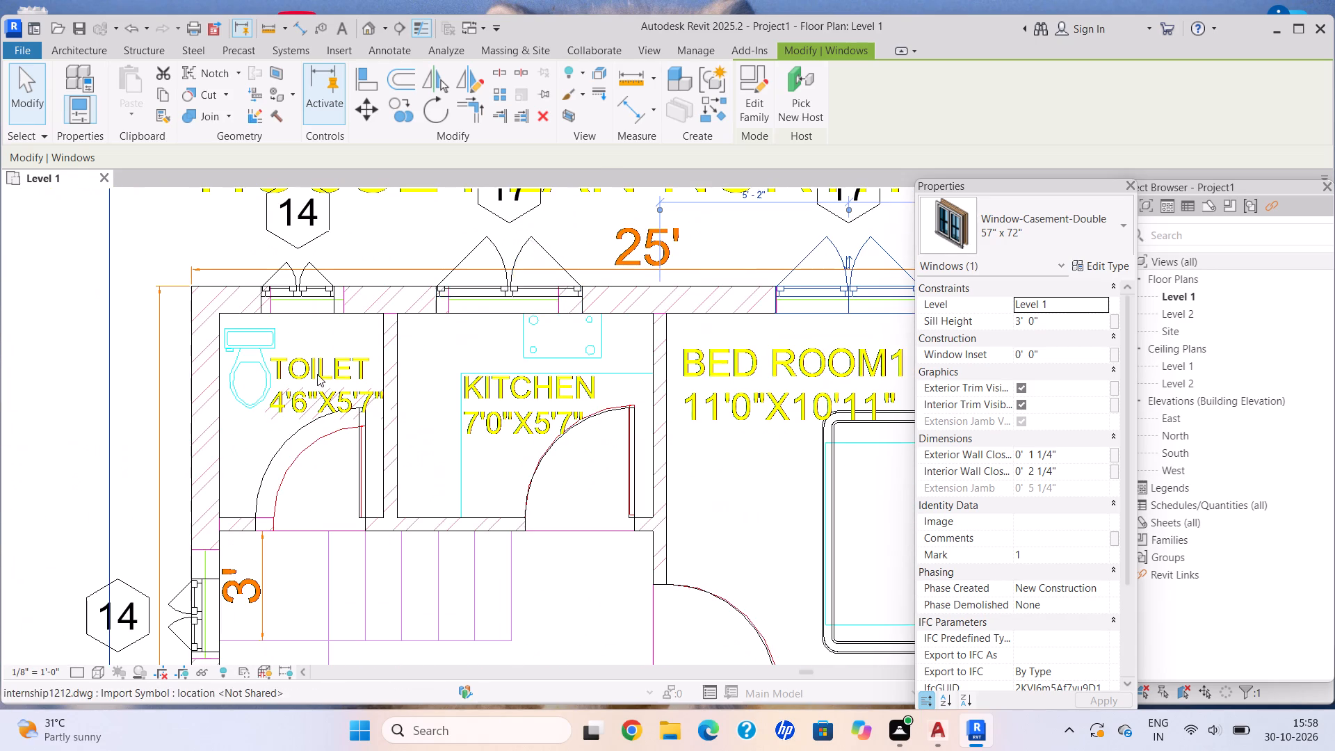
scroll(328, 372, "down", 3)
middle_click_drag(347, 372, 511, 329)
scroll(275, 383, "down", 2)
middle_click_drag(331, 388, 391, 364)
scroll(463, 264, "up", 12)
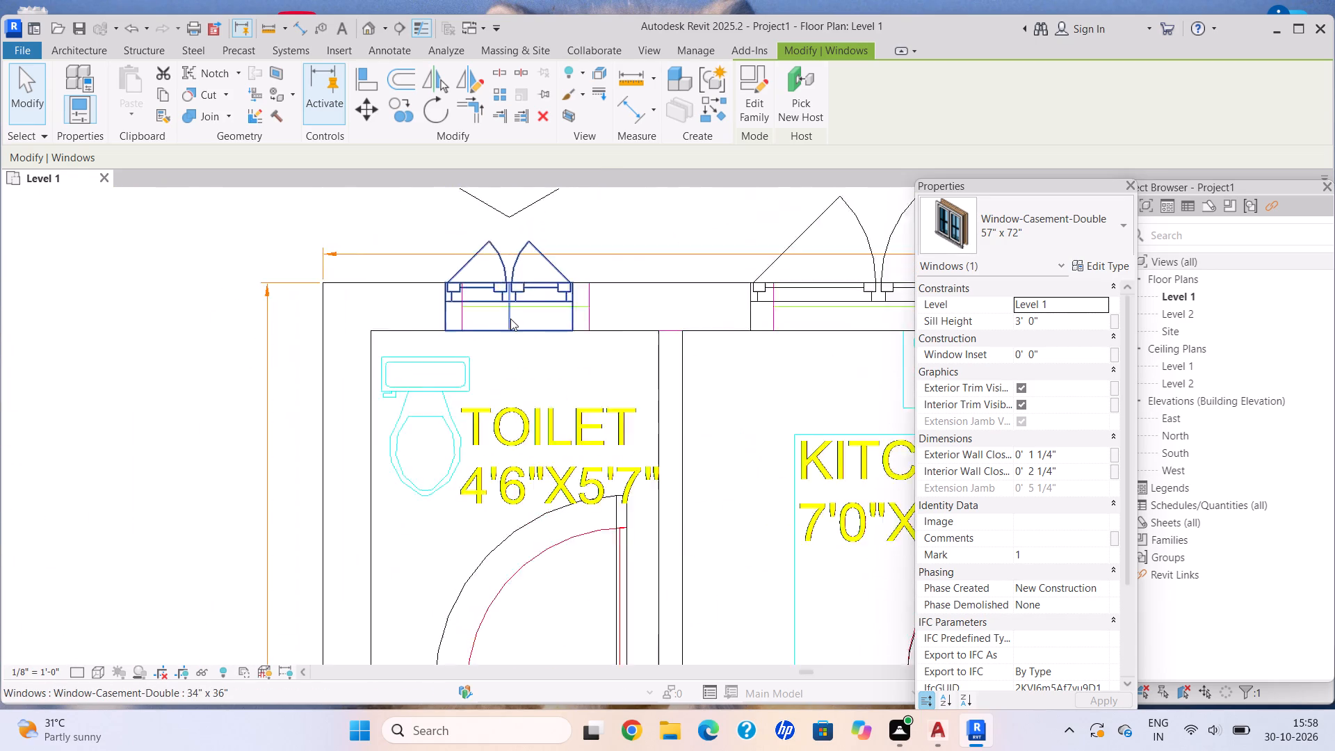
left_click(601, 308)
key("Right")
key("Right")
key("Right")
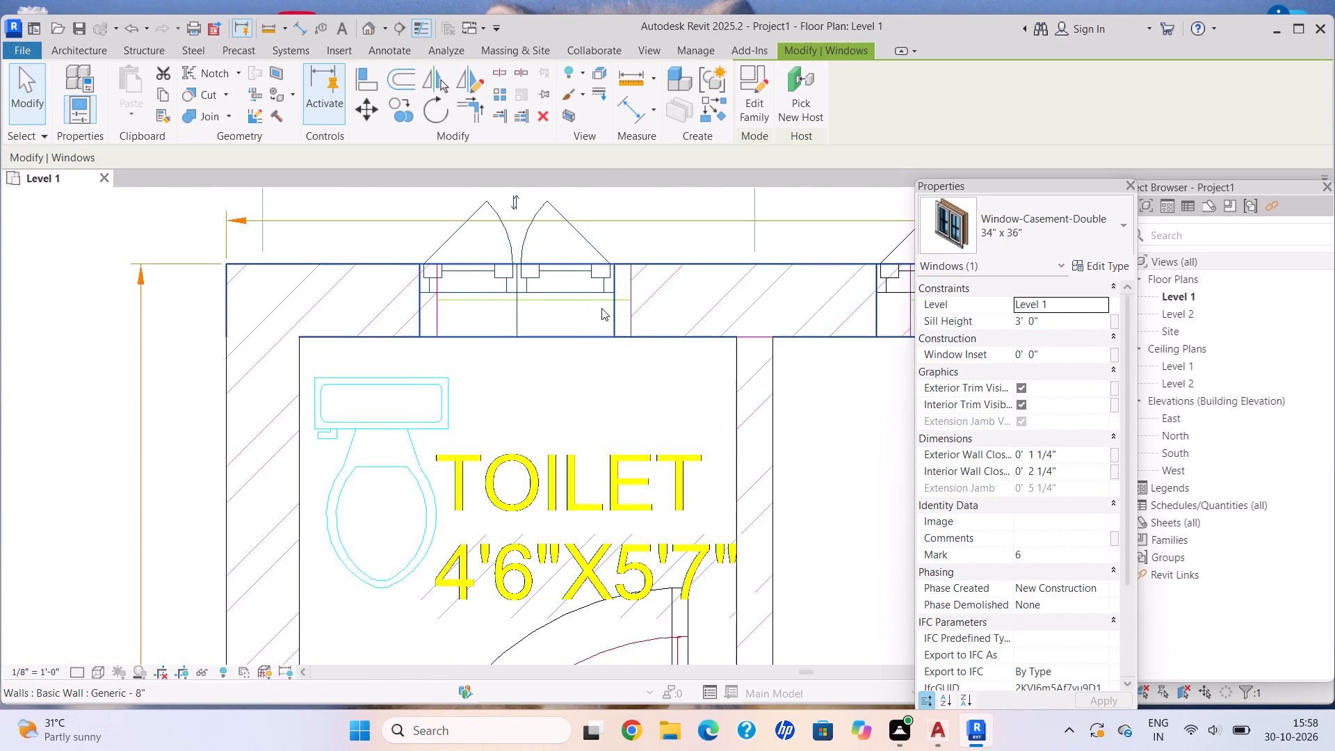
key("Right")
key("Right")
key("Right")
key("Right")
key("Right")
scroll(632, 424, "down", 1)
key("Left")
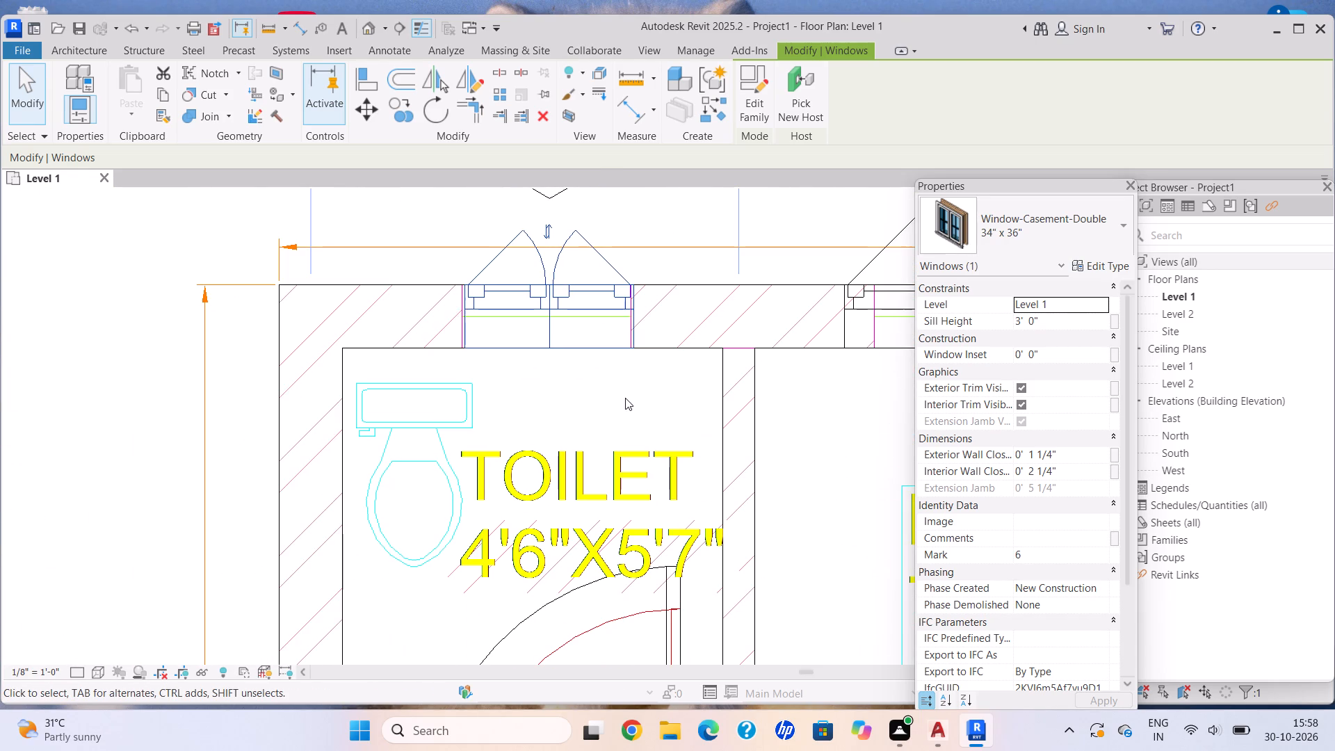
key("Left")
Examine the window beside the staircase and the other outer-wall windows against the marked openings in the CAD plan.
scroll(650, 492, "down", 8)
middle_click_drag(647, 492, 559, 362)
middle_click_drag(524, 511, 472, 328)
scroll(428, 374, "up", 9)
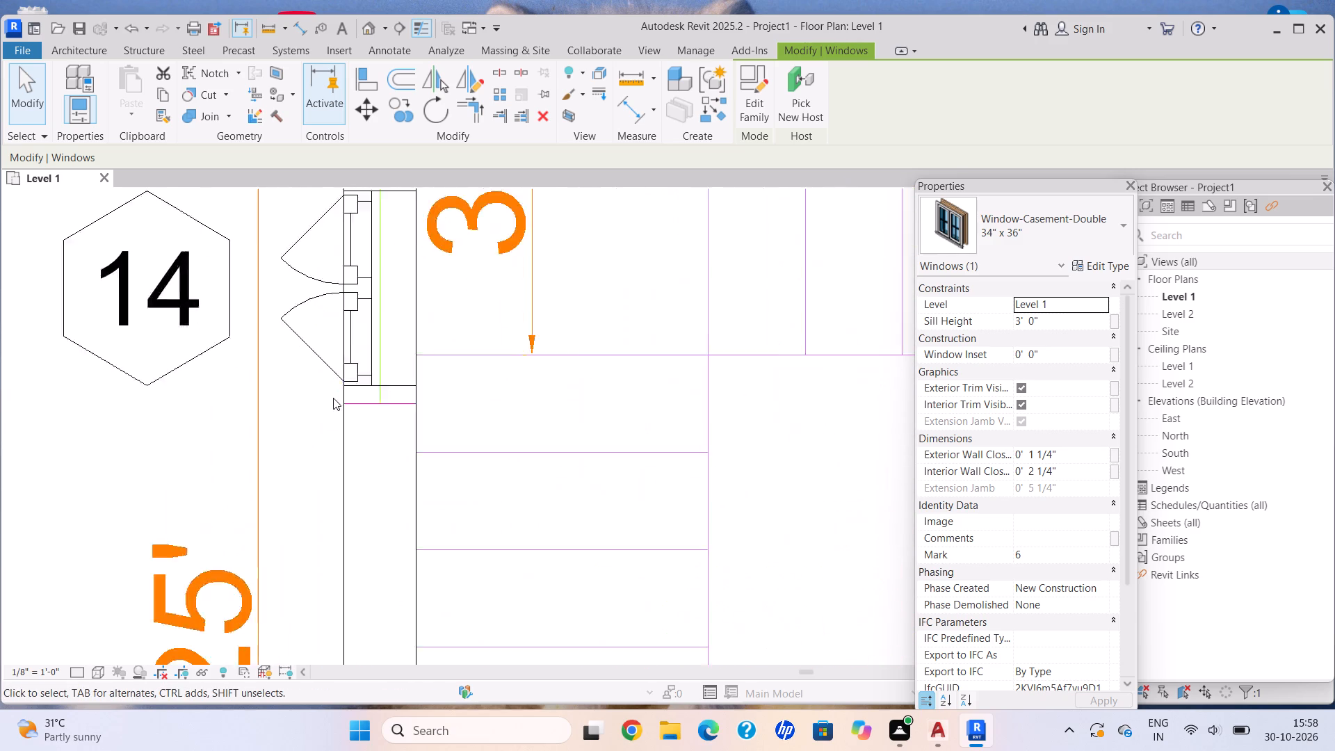
scroll(333, 398, "up", 2)
scroll(589, 557, "down", 15)
middle_click_drag(580, 567, 407, 389)
scroll(545, 553, "down", 3)
middle_click_drag(517, 517, 463, 384)
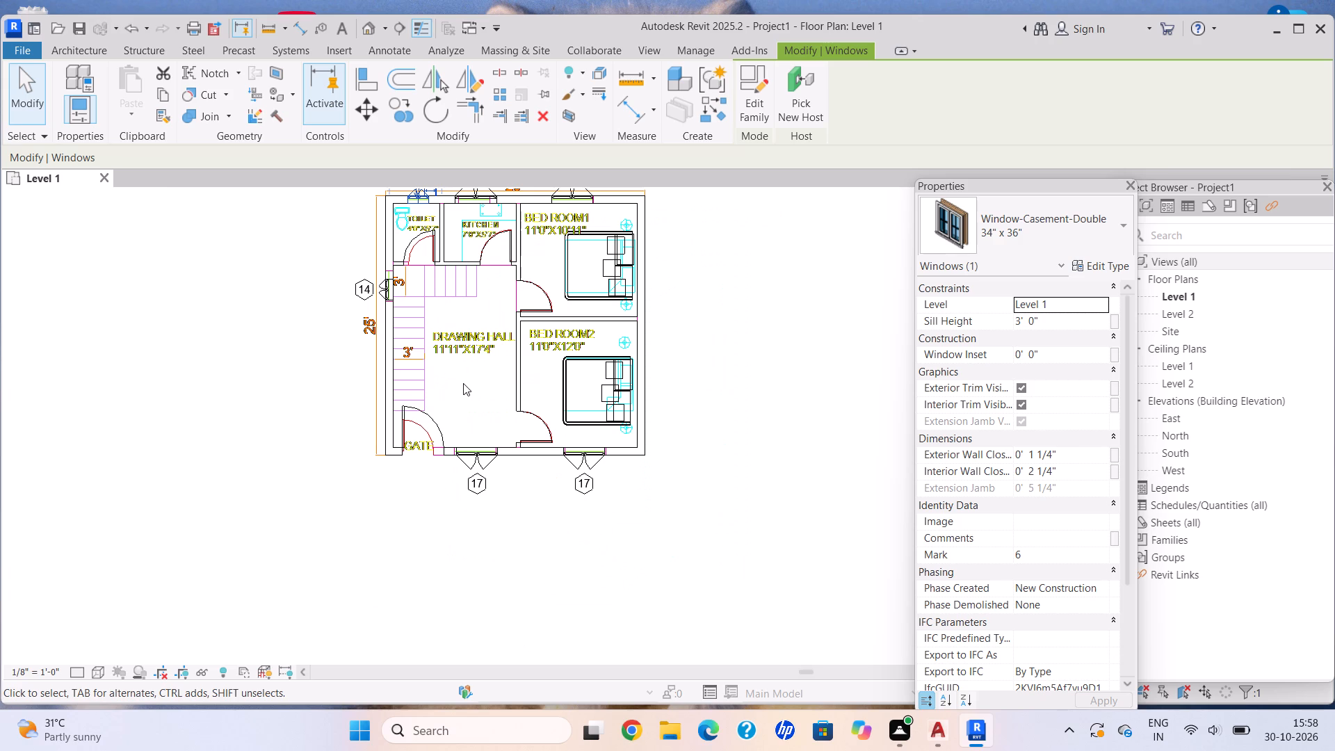
scroll(0, 151, "up", 1)
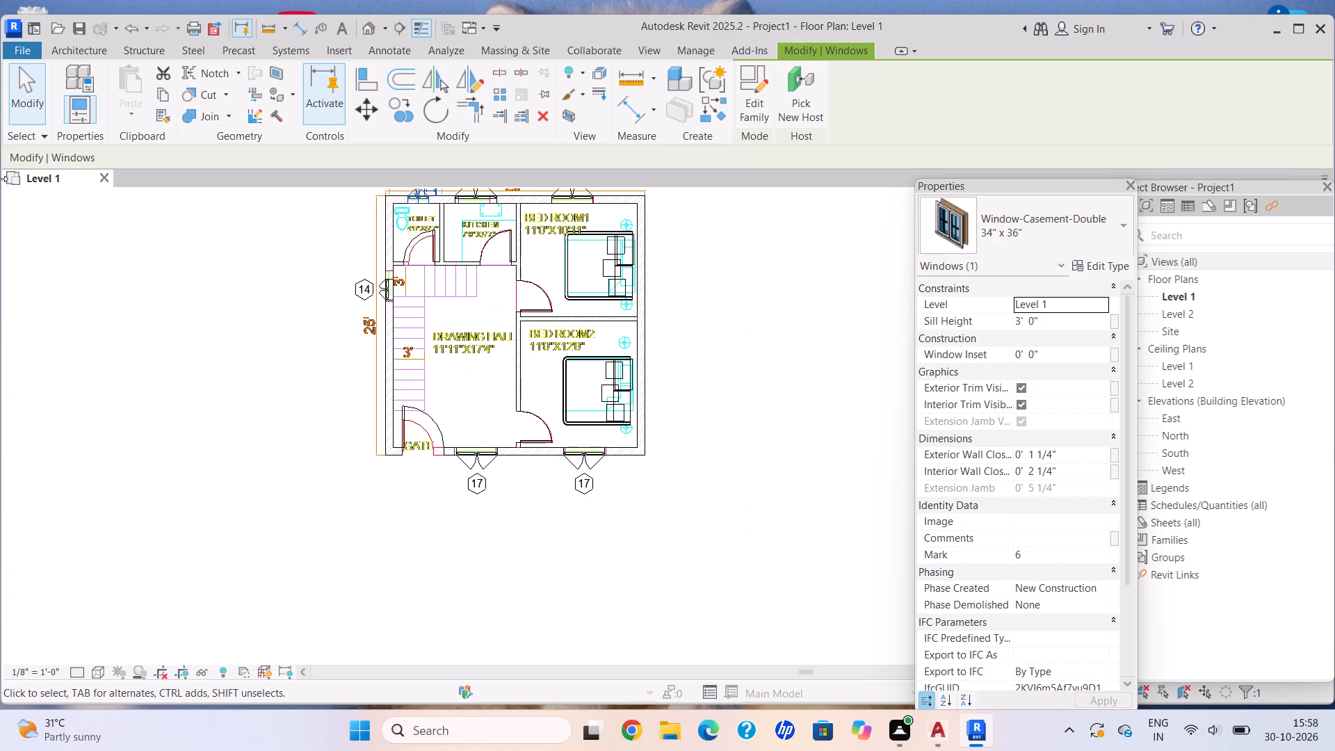
middle_click_drag(400, 336, 401, 395)
scroll(599, 379, "up", 3)
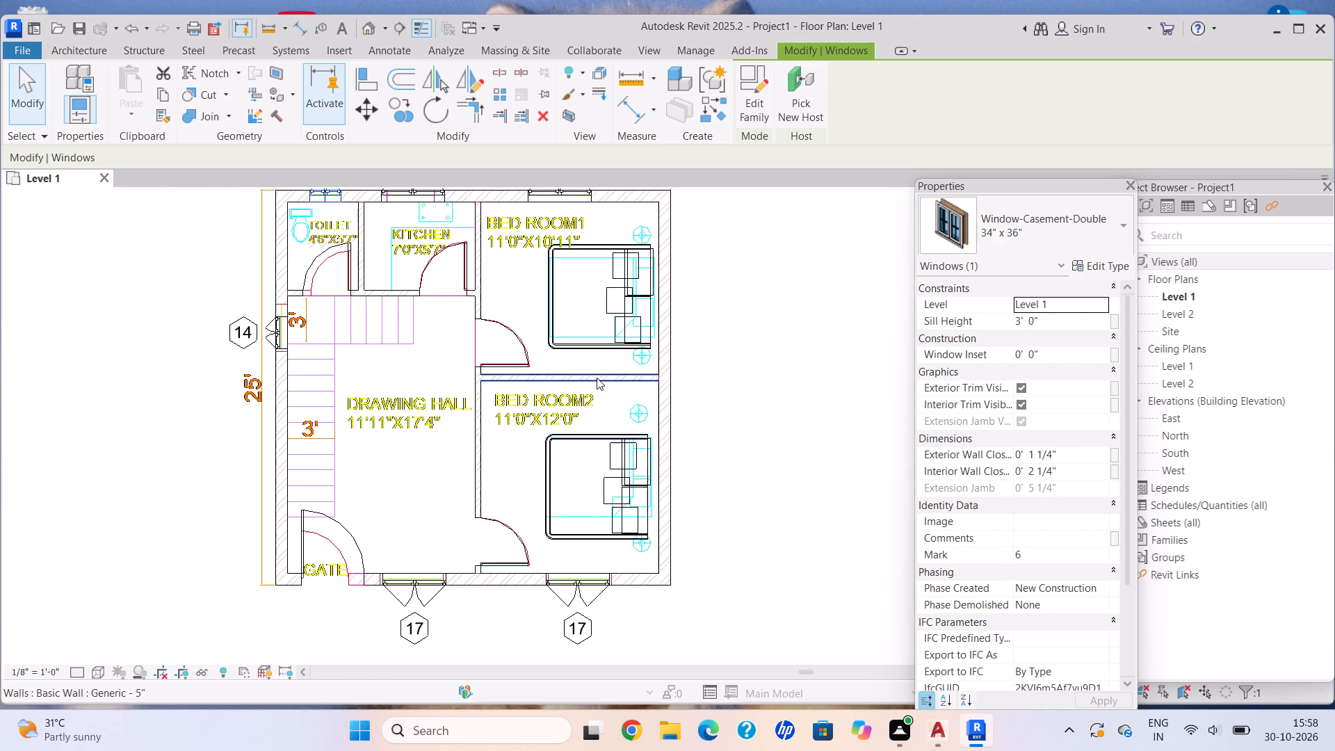
scroll(595, 376, "down", 3)
middle_click_drag(595, 375, 620, 410)
scroll(652, 271, "up", 2)
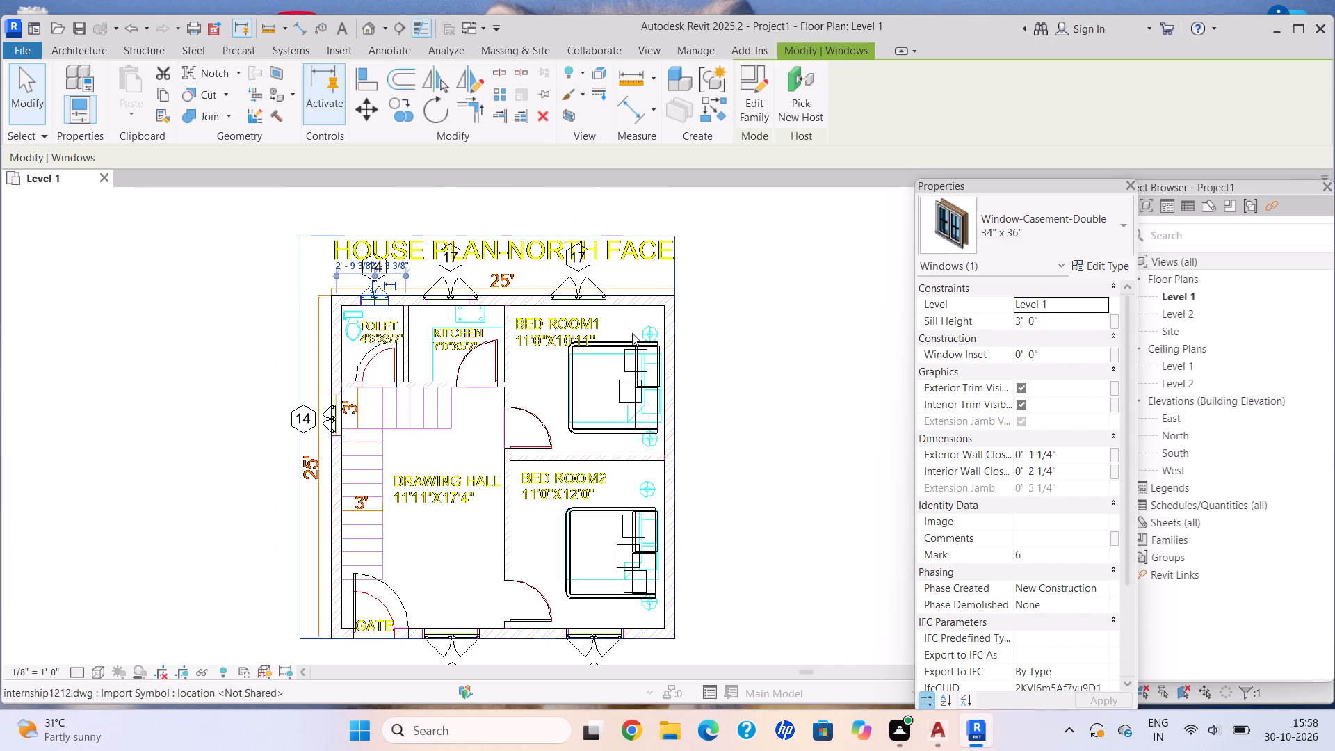
scroll(343, 439, "up", 2)
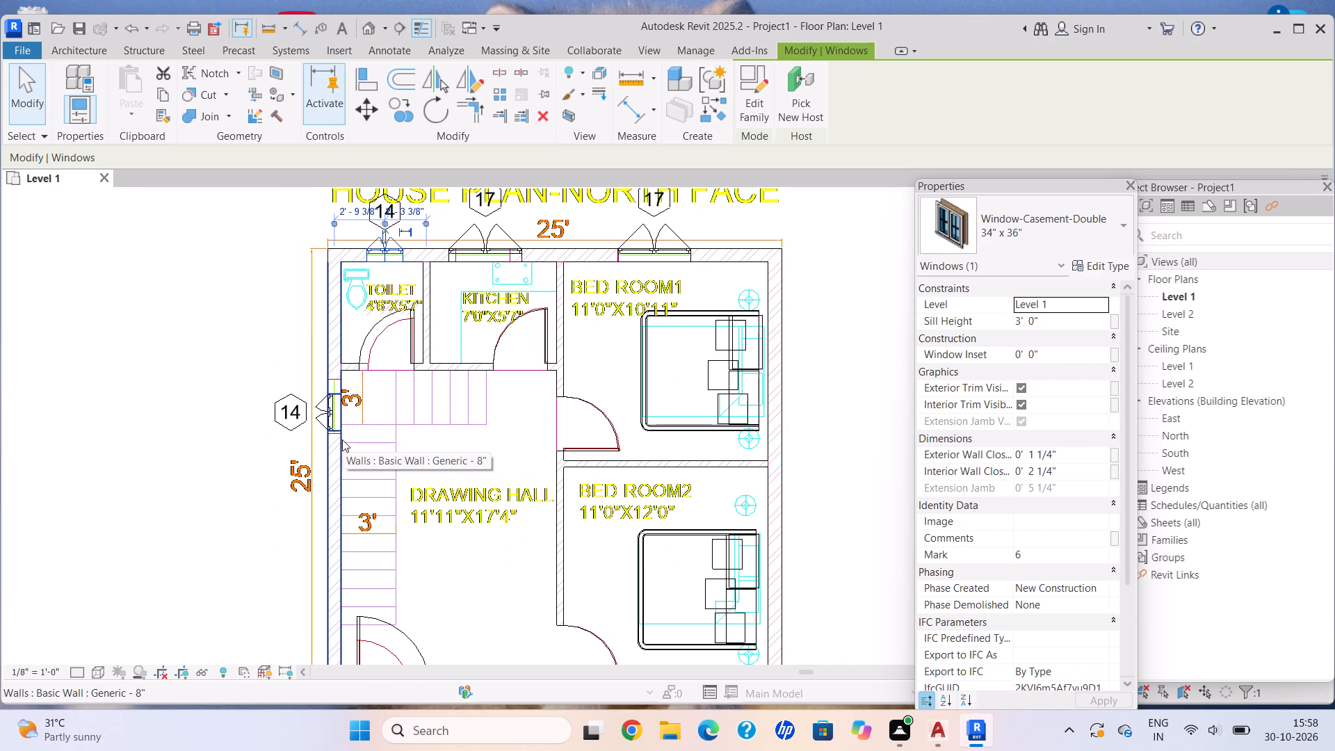
scroll(363, 462, "up", 5)
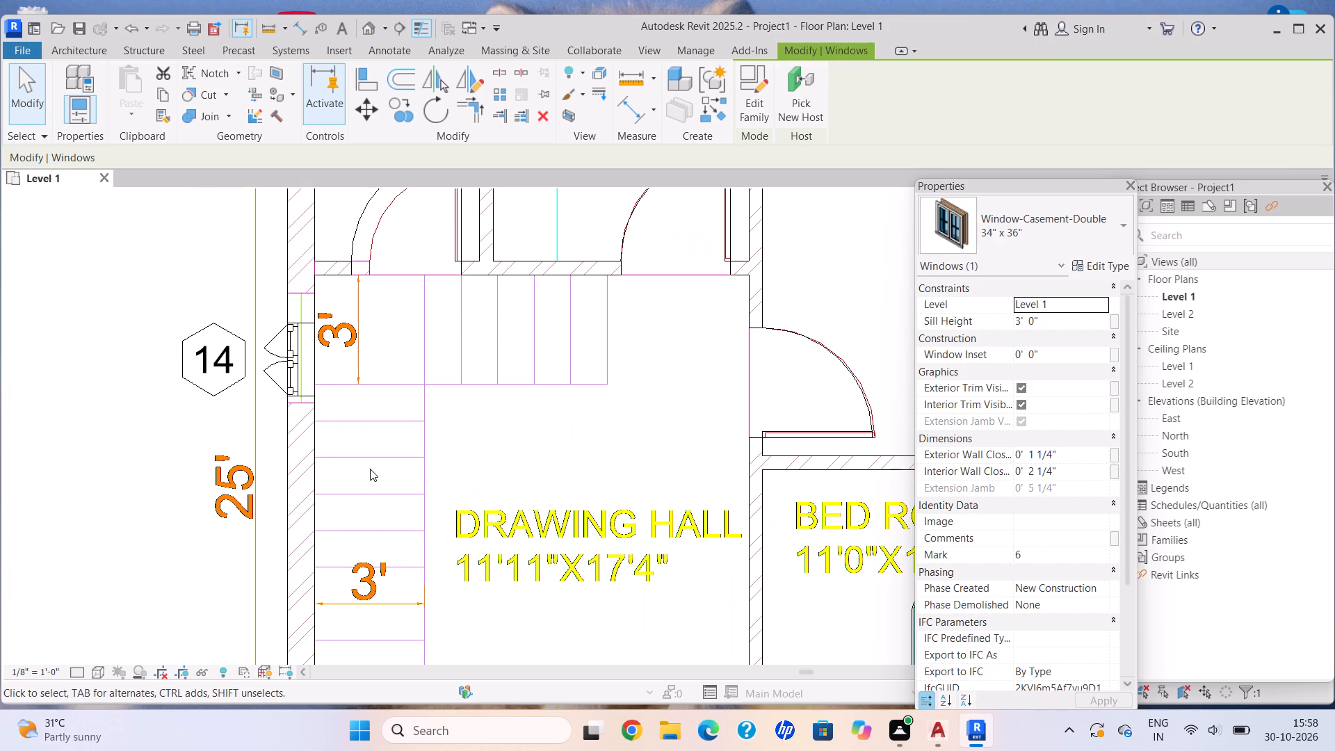
scroll(382, 469, "down", 5)
middle_click_drag(391, 477, 404, 462)
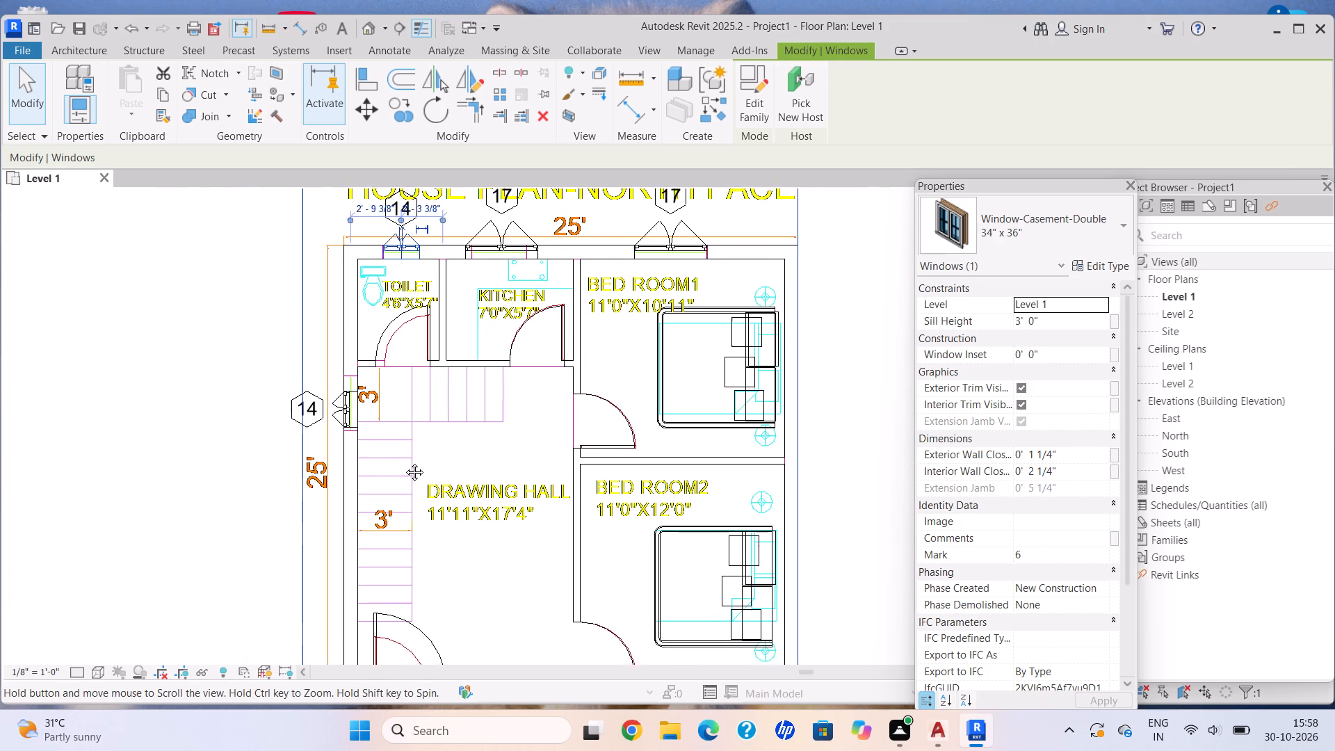
Examine the placed doors and casement windows around all the outer walls against the CAD plan.
middle_click_drag(404, 462, 467, 412)
middle_click(469, 410)
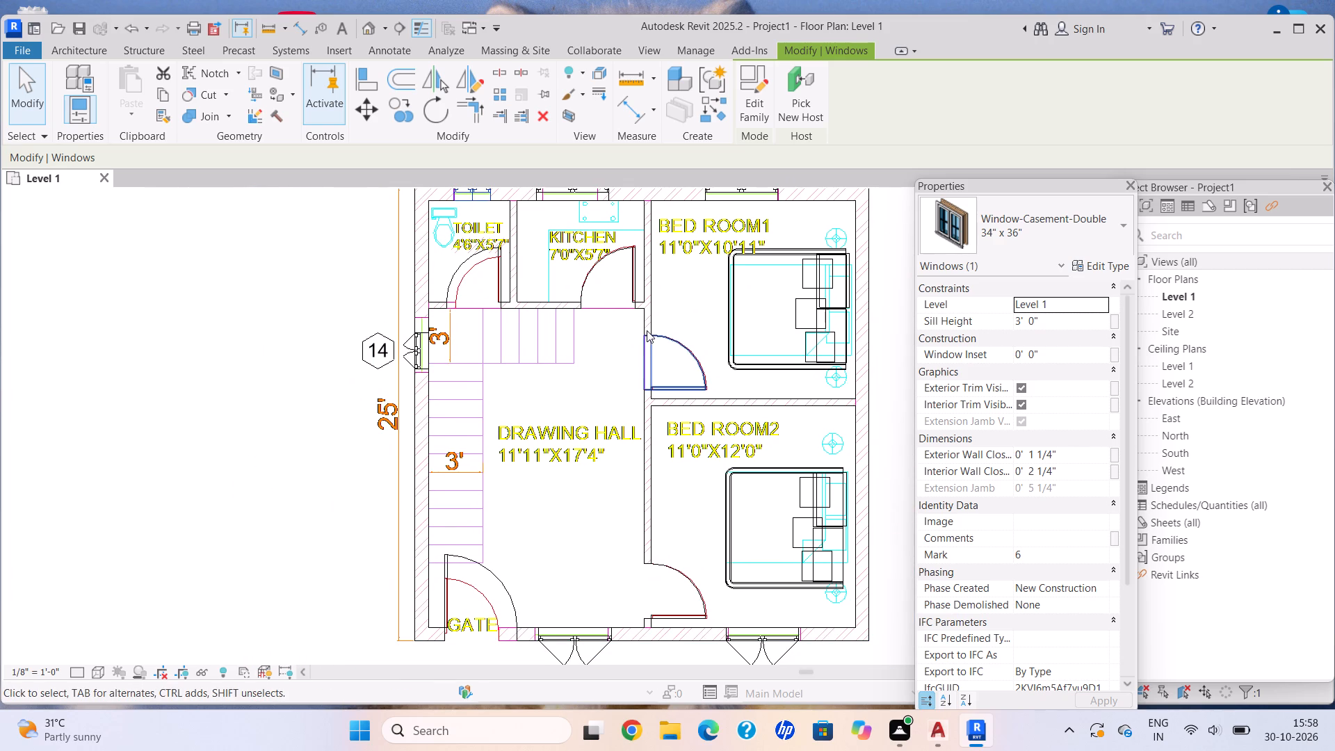
scroll(480, 430, "up", 8)
scroll(439, 363, "down", 6)
middle_click_drag(470, 381, 488, 442)
scroll(681, 356, "down", 3)
middle_click_drag(617, 367, 609, 367)
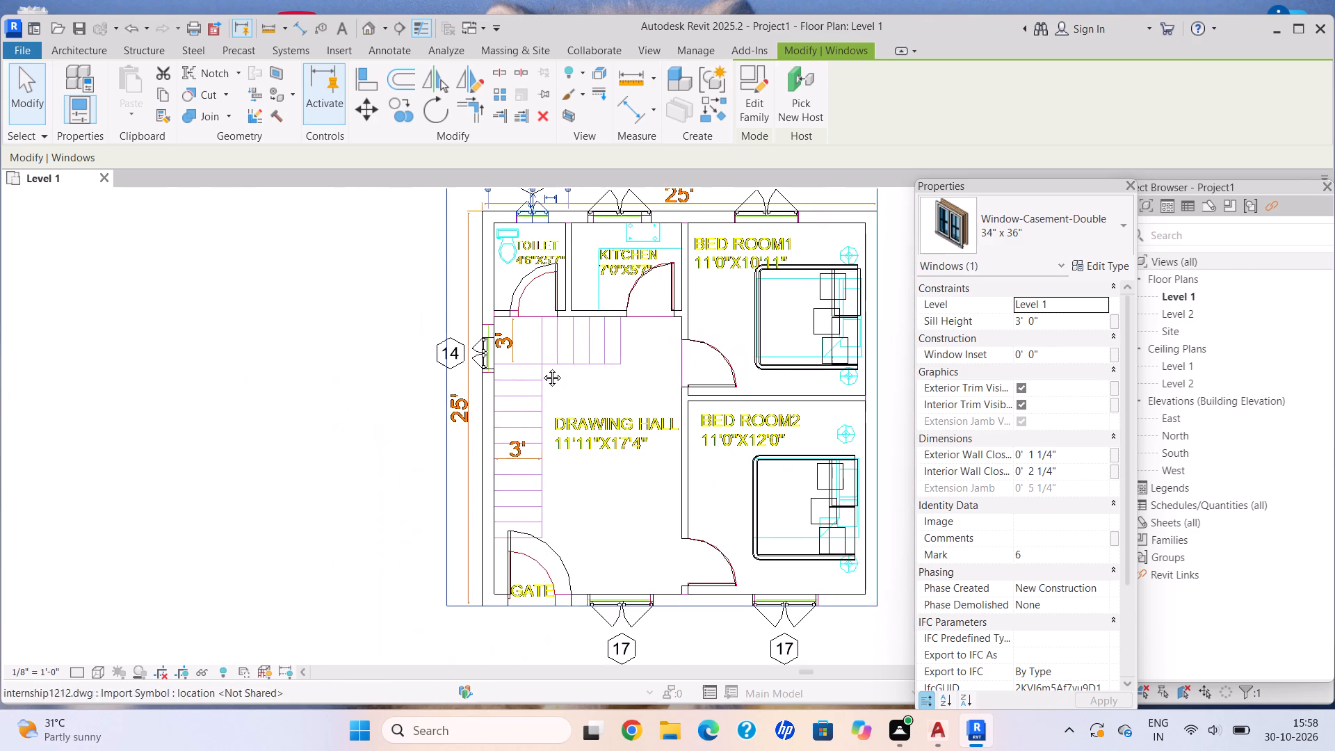
middle_click_drag(565, 367, 442, 362)
scroll(400, 361, "up", 1)
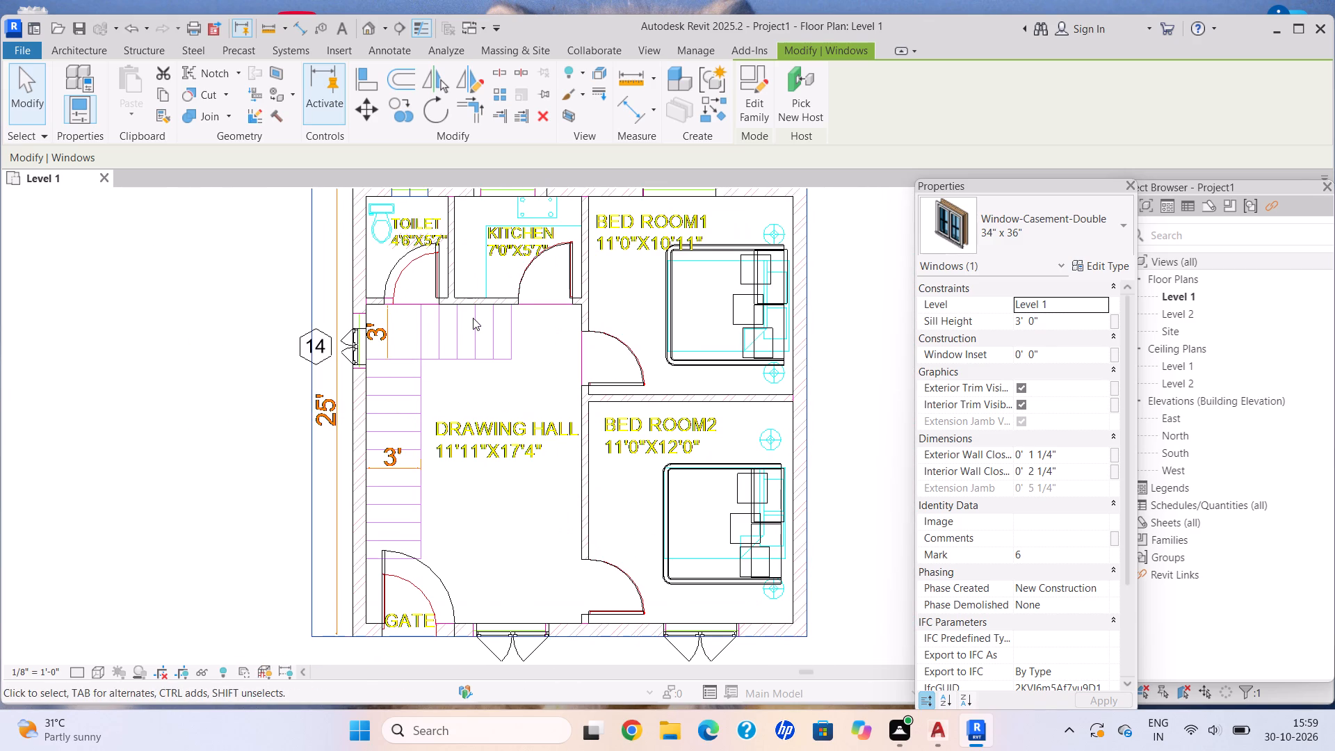
middle_click_drag(473, 318, 382, 352)
middle_click(379, 353)
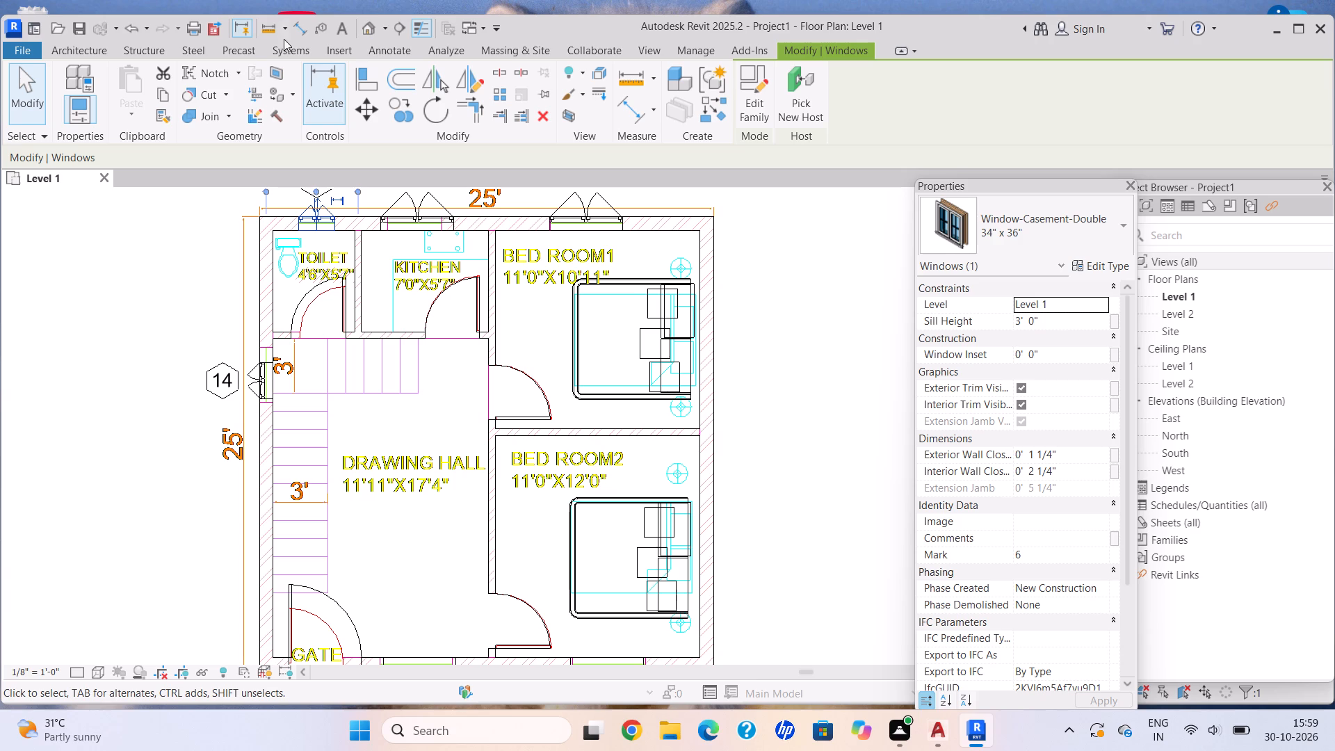
Open the default 3D view and examine the modelled walls, doors and windows.
left_click(382, 31)
left_click(396, 47)
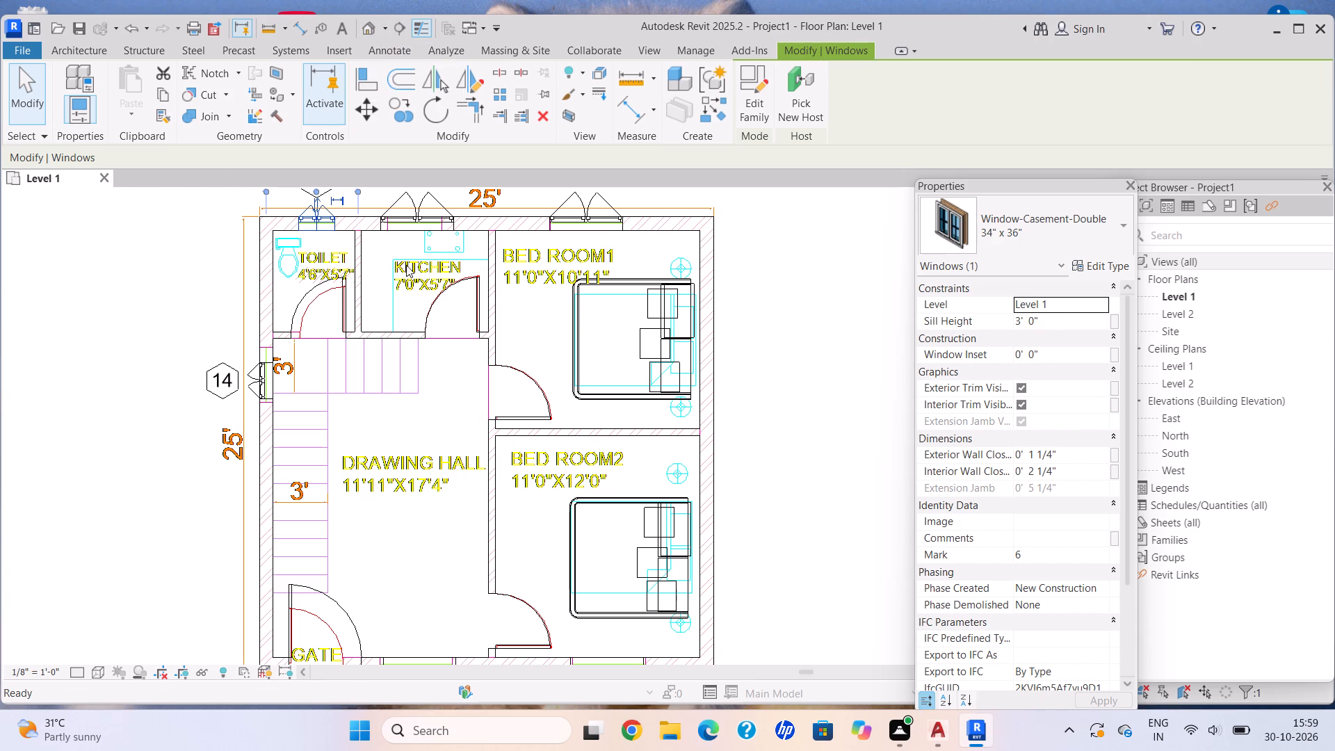
scroll(632, 332, "up", 6)
middle_click_drag(632, 333, 184, 284)
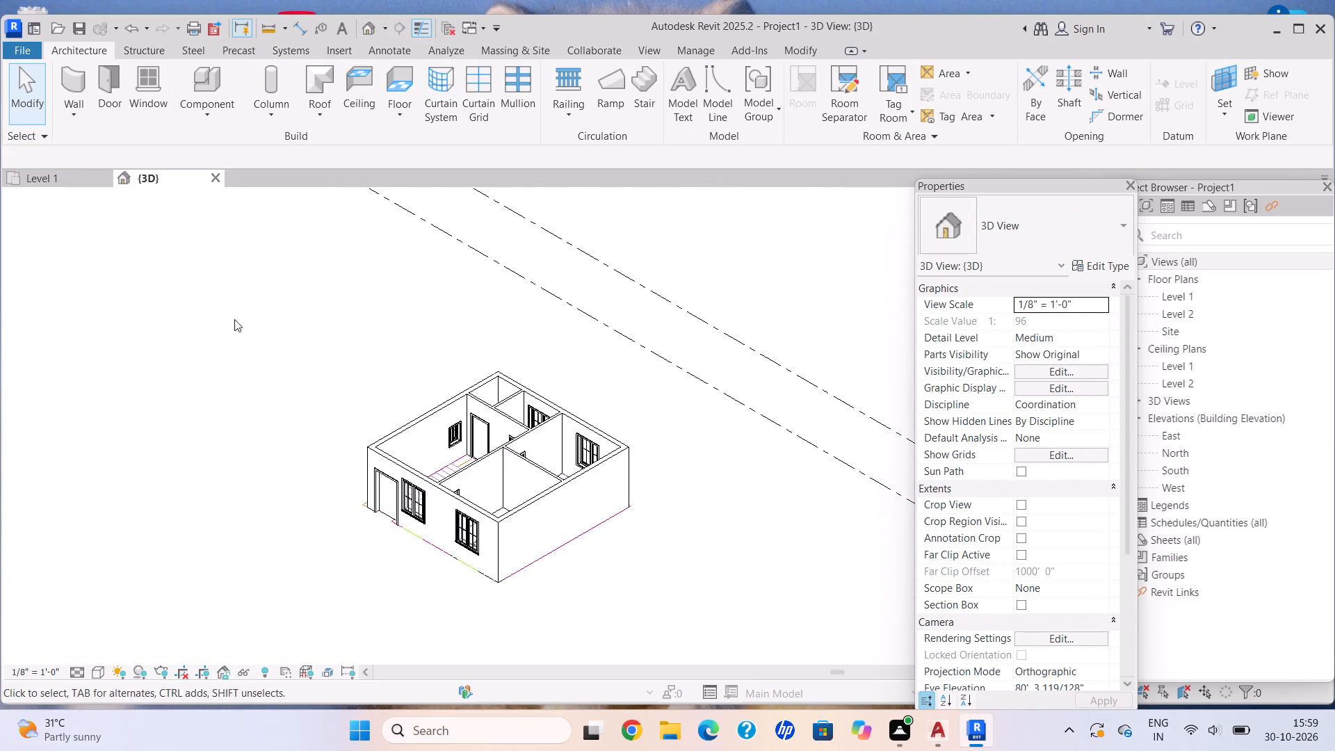
scroll(441, 469, "up", 4)
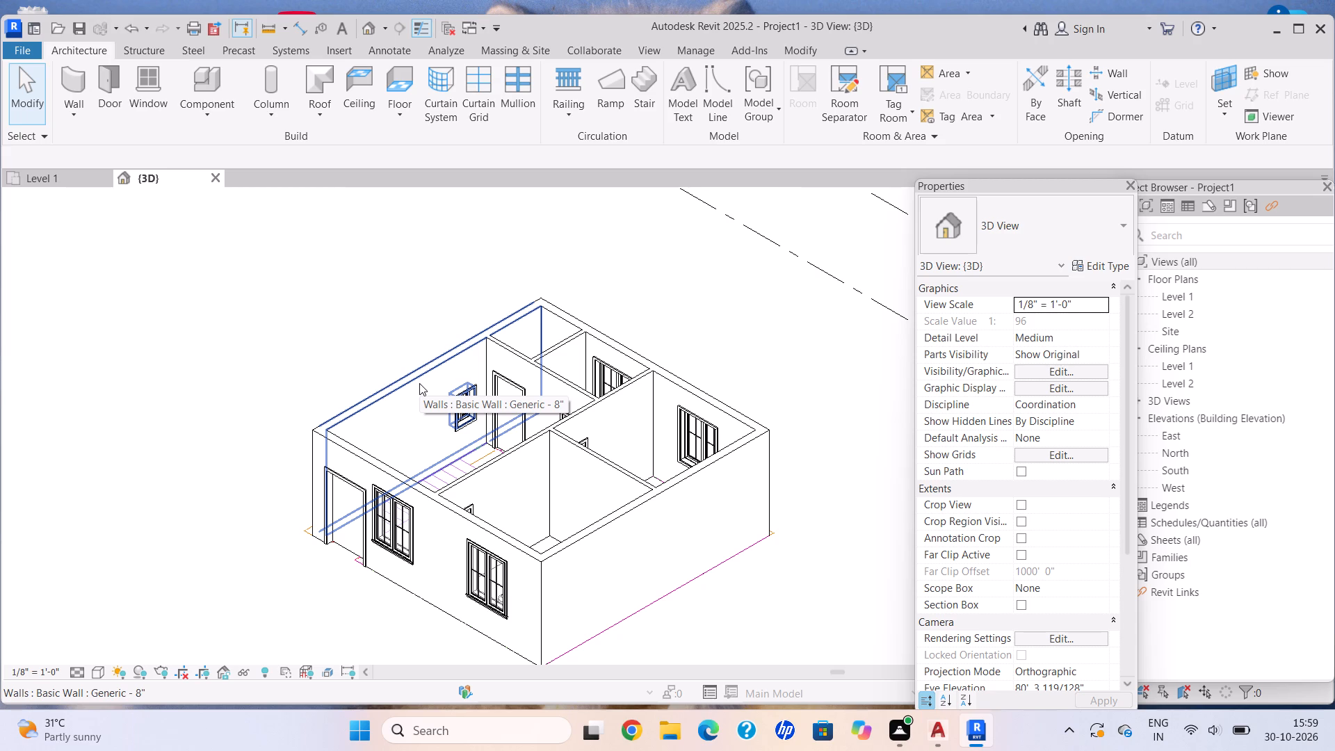
scroll(518, 539, "up", 10)
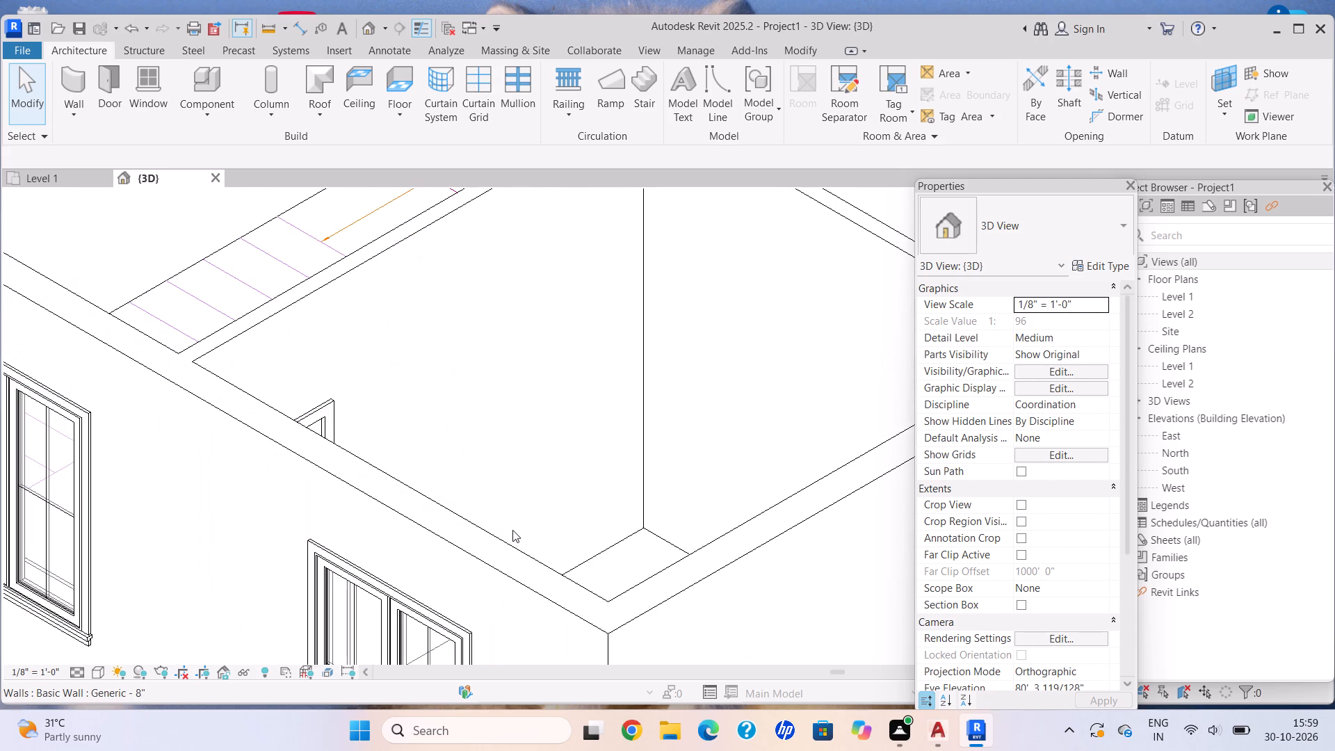
scroll(512, 530, "up", 1)
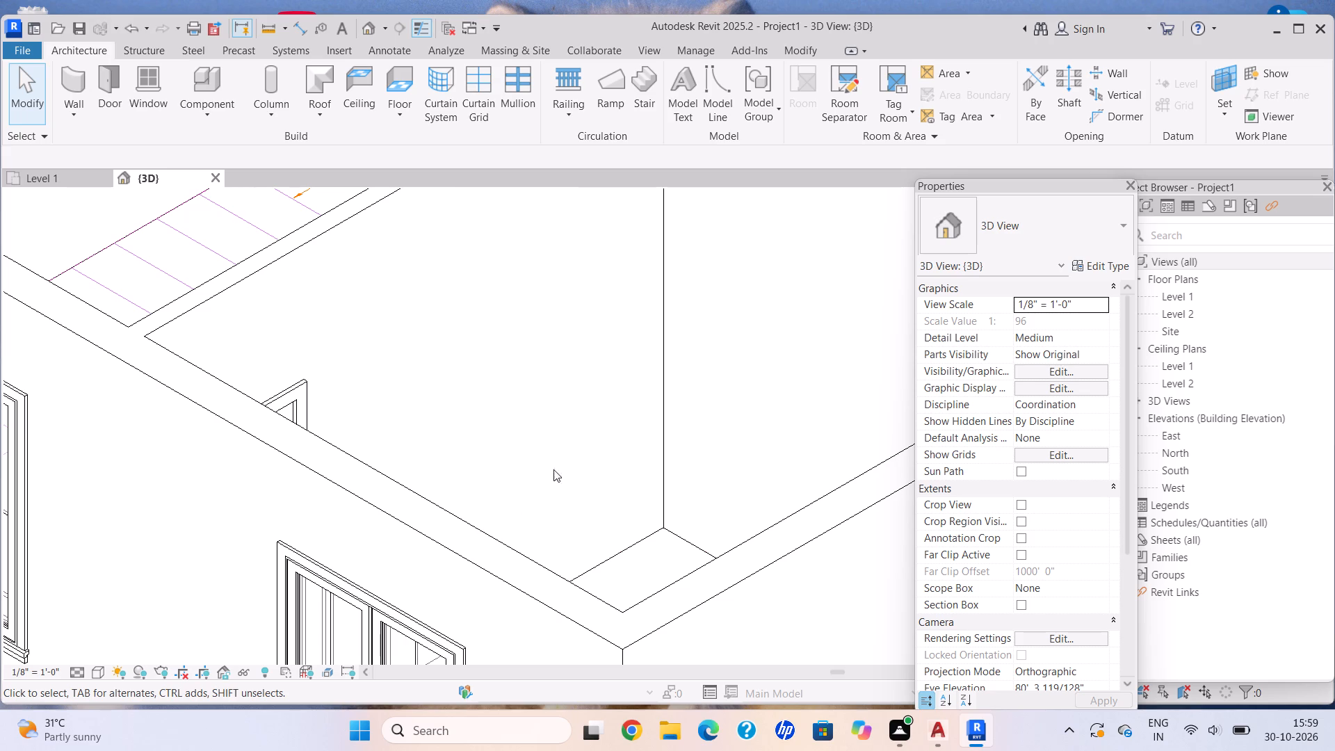
scroll(261, 661, "down", 2)
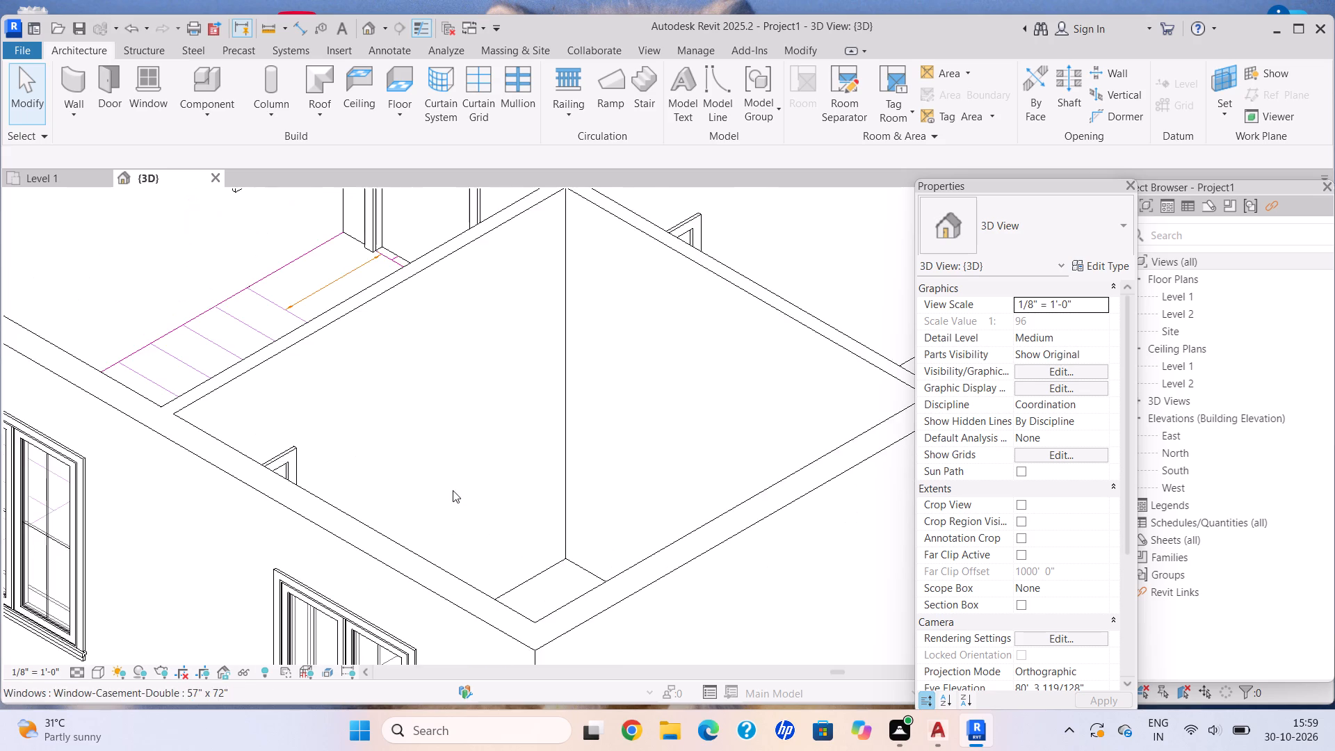
middle_click_drag(454, 491, 467, 497)
scroll(466, 497, "down", 5)
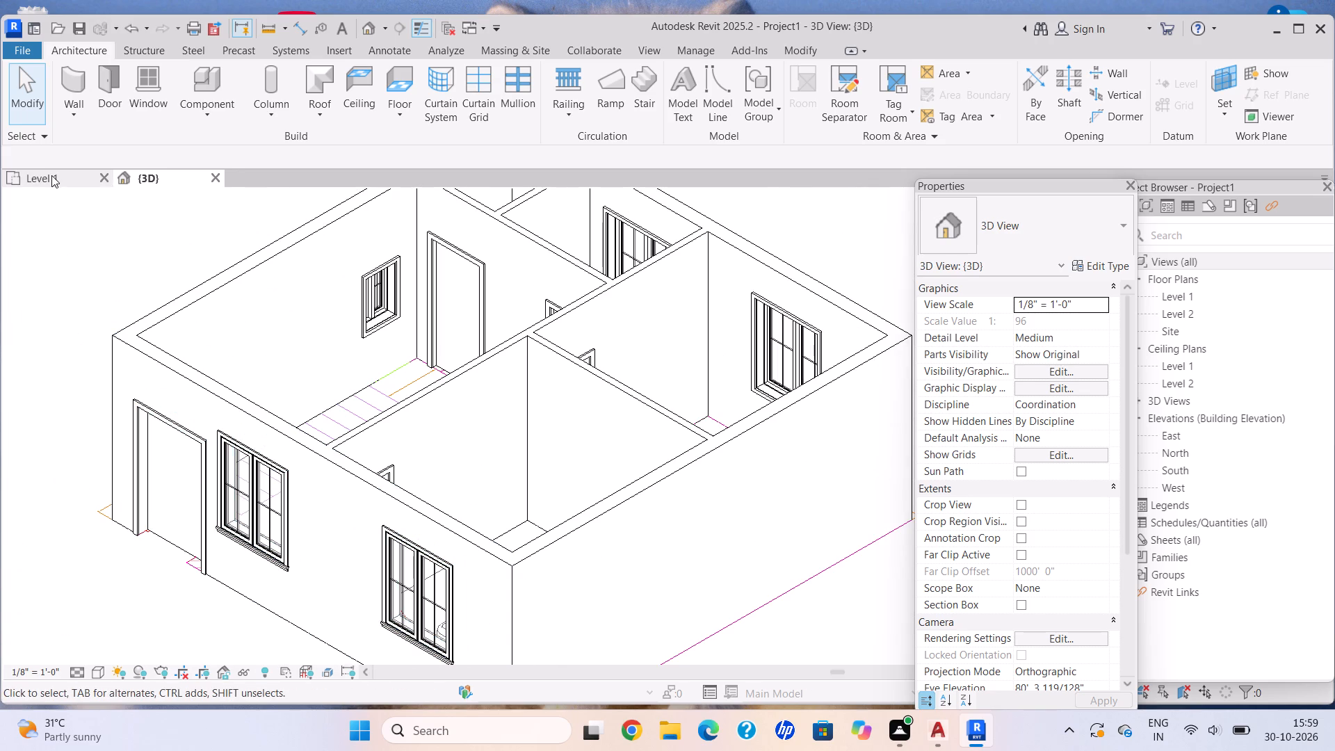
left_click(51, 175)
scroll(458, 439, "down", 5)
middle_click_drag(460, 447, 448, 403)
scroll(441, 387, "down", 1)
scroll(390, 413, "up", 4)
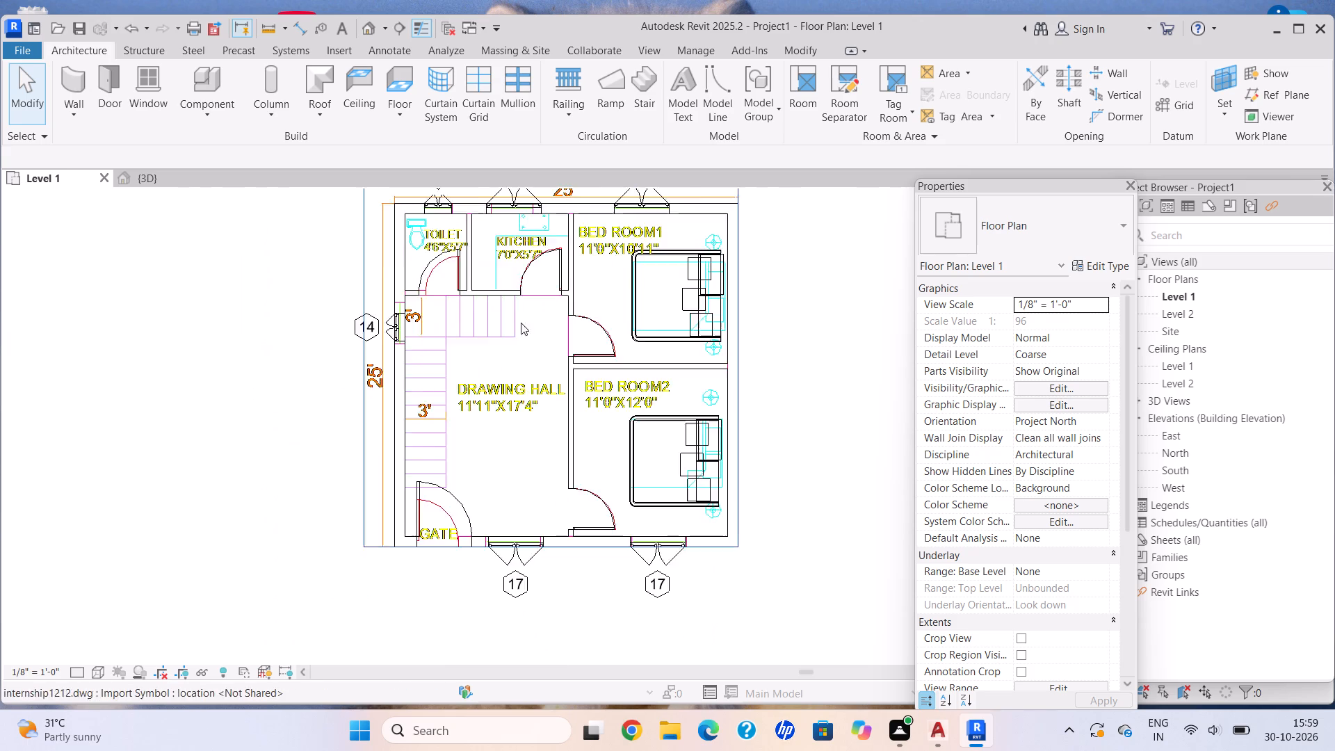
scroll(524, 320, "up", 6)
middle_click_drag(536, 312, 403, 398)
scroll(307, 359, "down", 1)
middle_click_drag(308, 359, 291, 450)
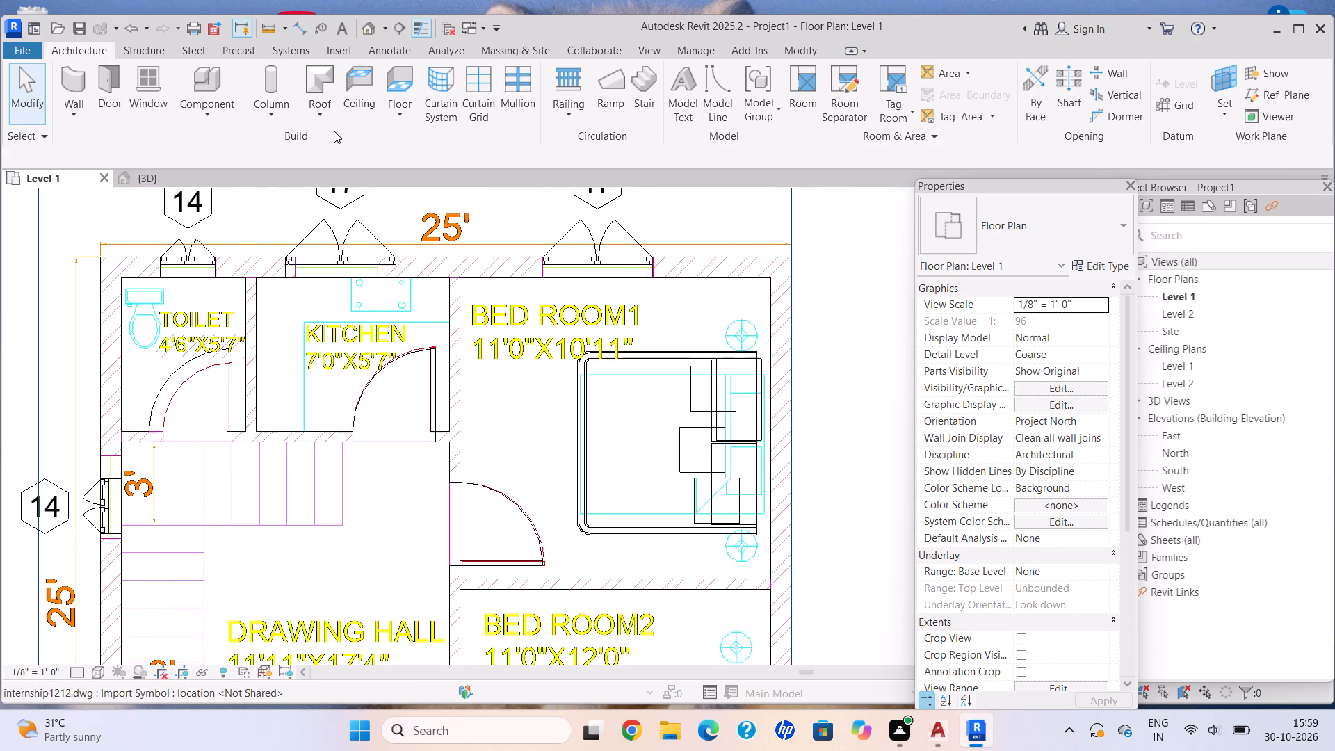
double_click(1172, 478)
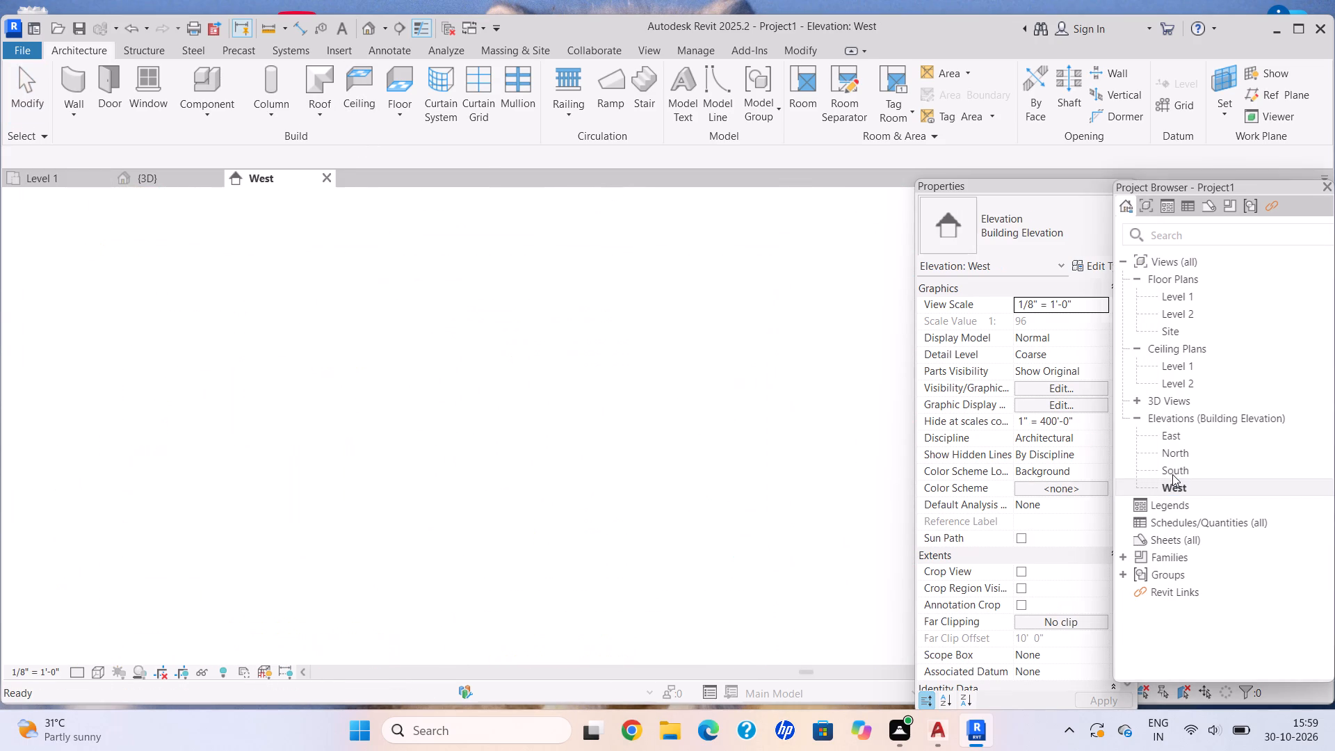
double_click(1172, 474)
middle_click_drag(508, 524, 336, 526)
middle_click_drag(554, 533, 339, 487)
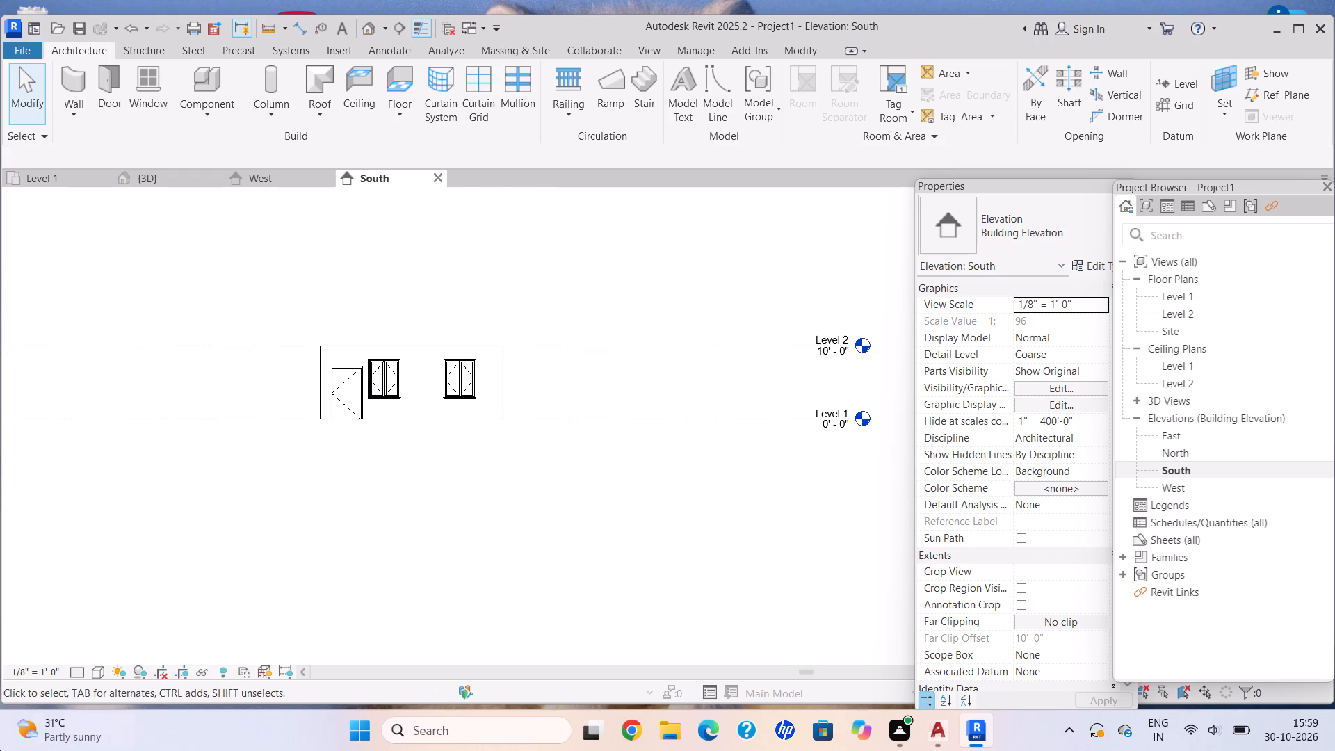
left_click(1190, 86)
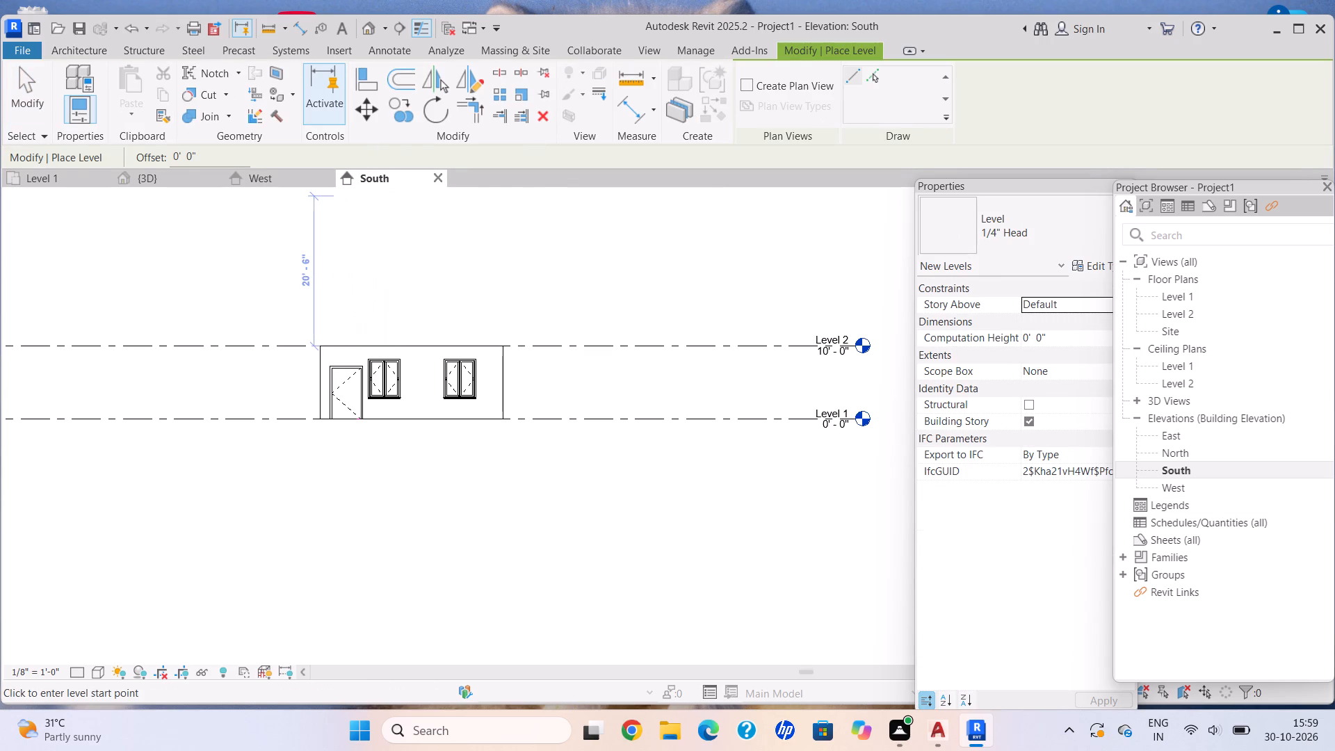
Start a roof by footprint from the Level 1 plan, with Level 2 as its base level.
left_click(54, 173)
scroll(398, 338, "down", 6)
middle_click_drag(400, 337, 423, 413)
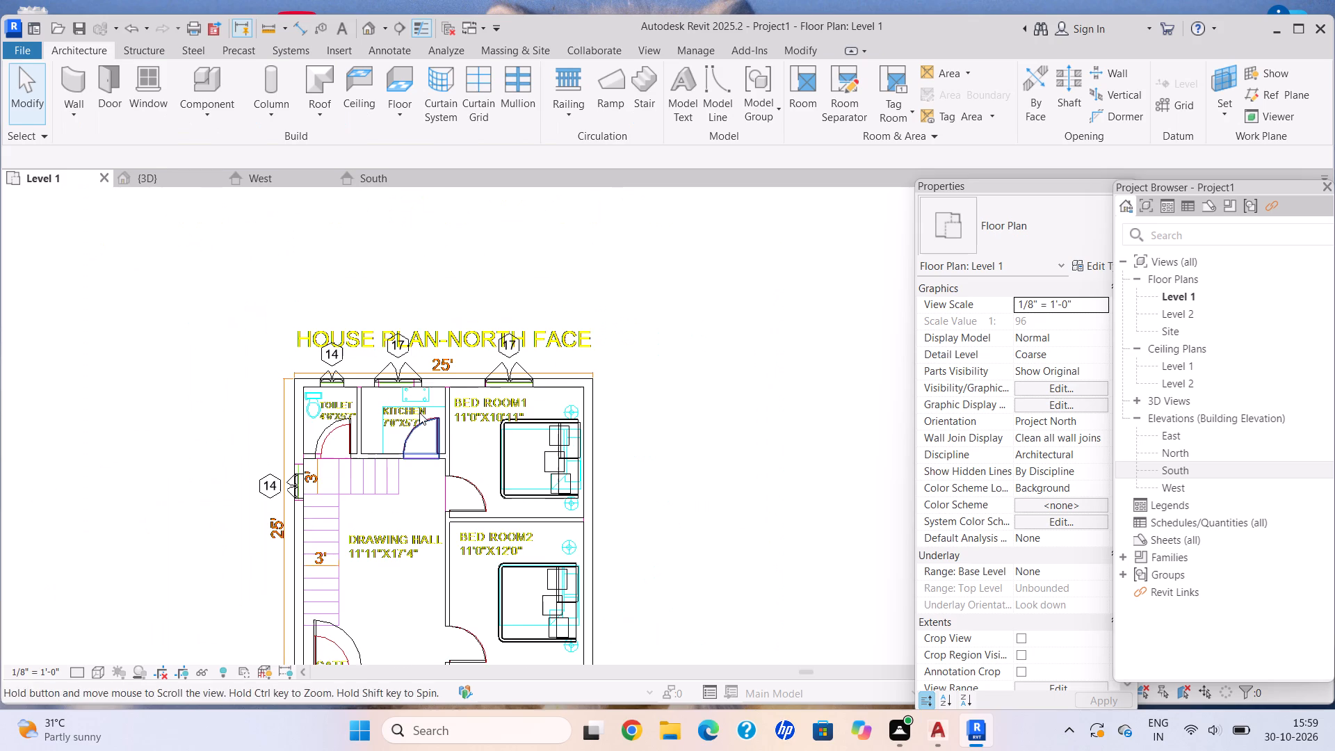
left_click(323, 115)
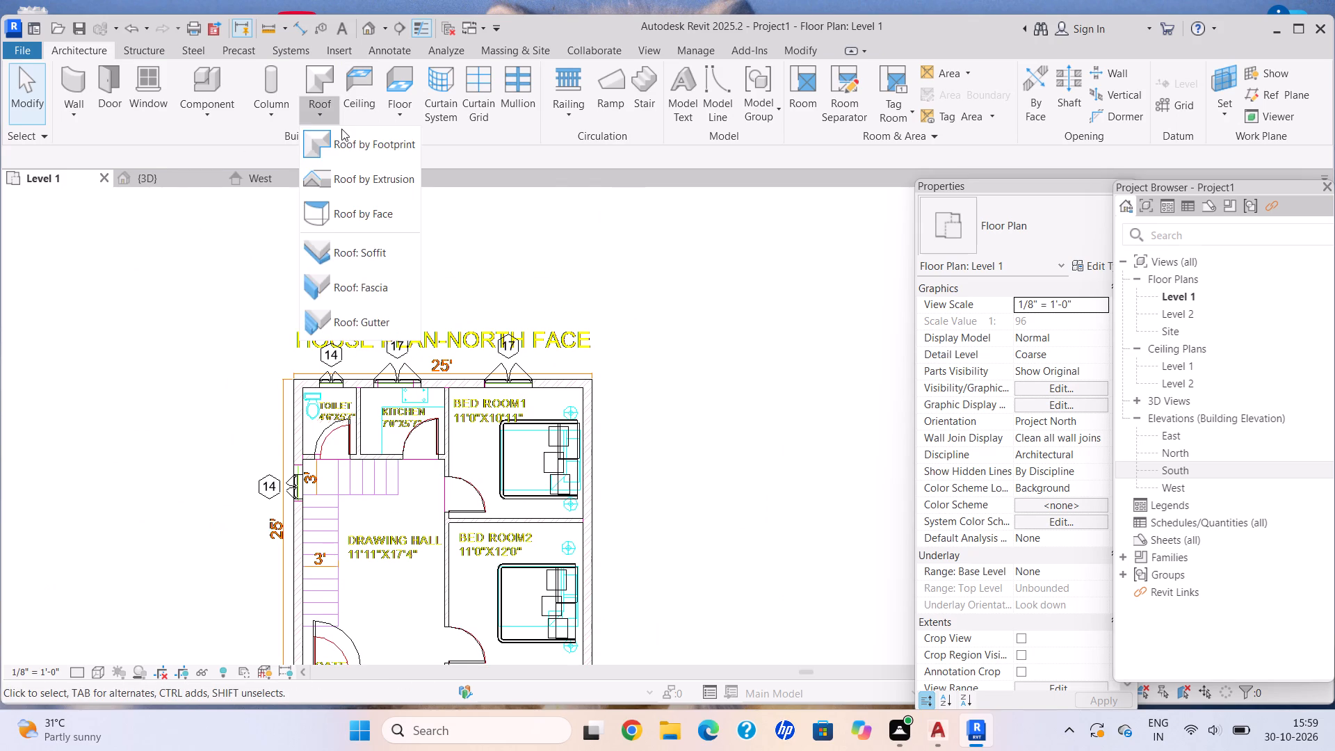
left_click(357, 138)
left_click(672, 403)
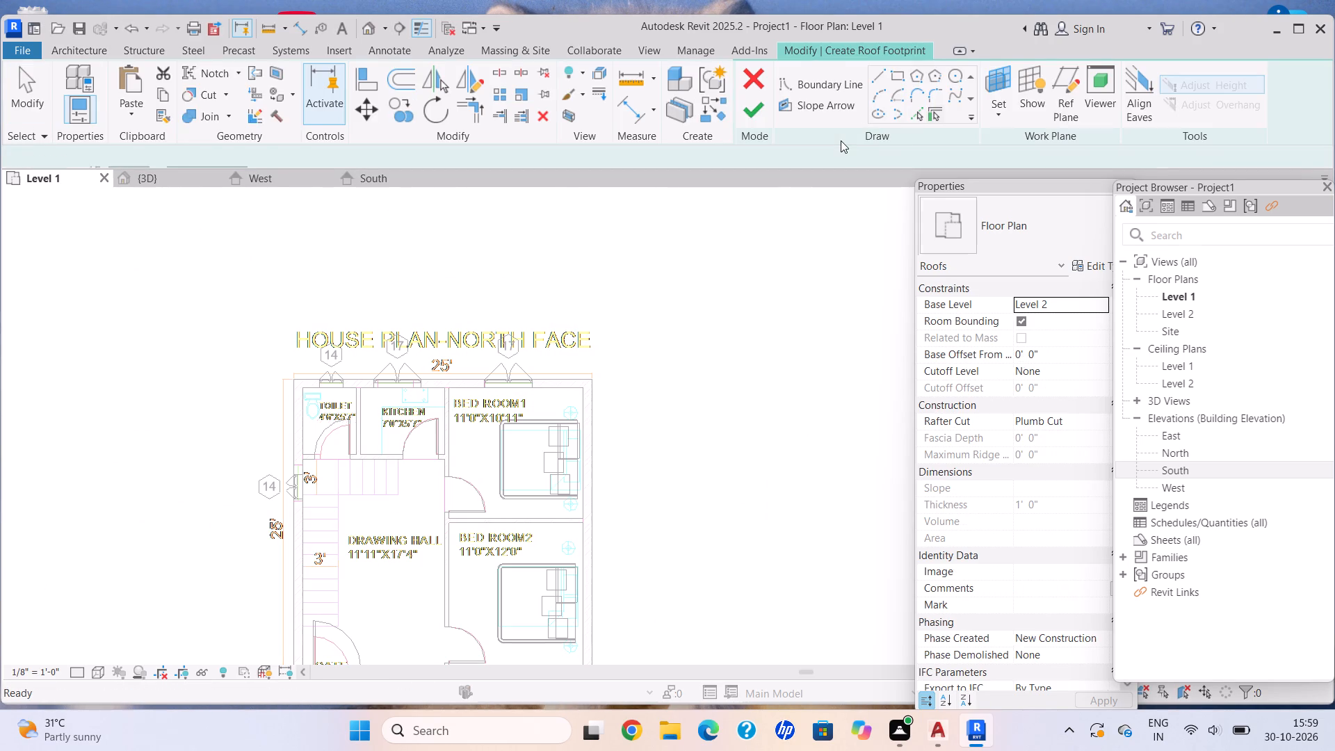
left_click(889, 80)
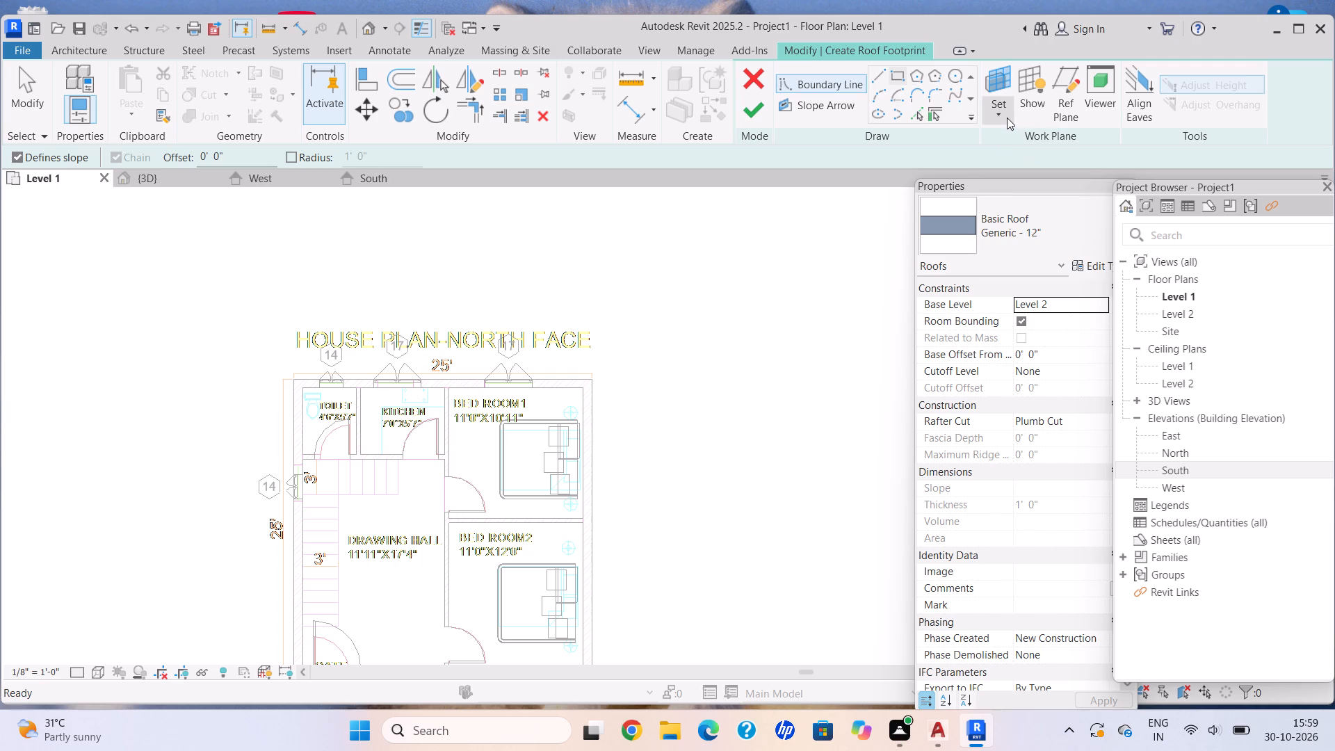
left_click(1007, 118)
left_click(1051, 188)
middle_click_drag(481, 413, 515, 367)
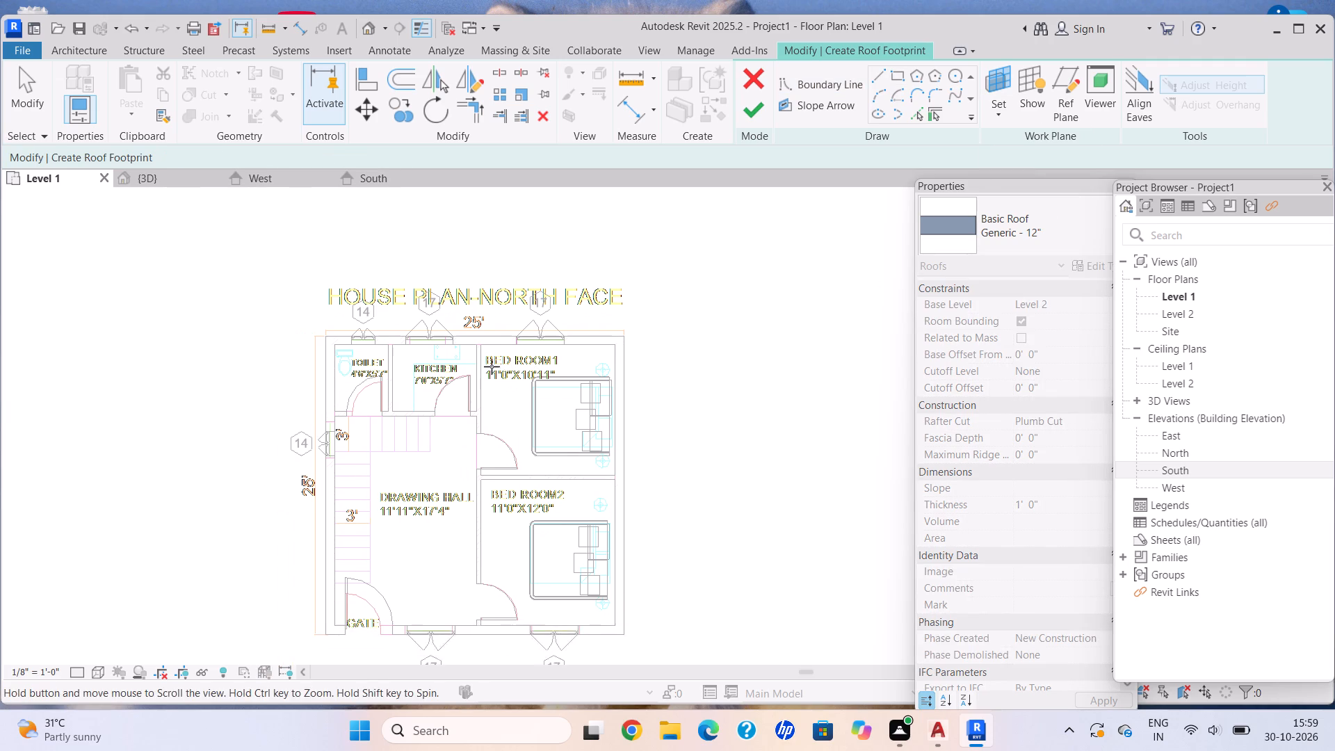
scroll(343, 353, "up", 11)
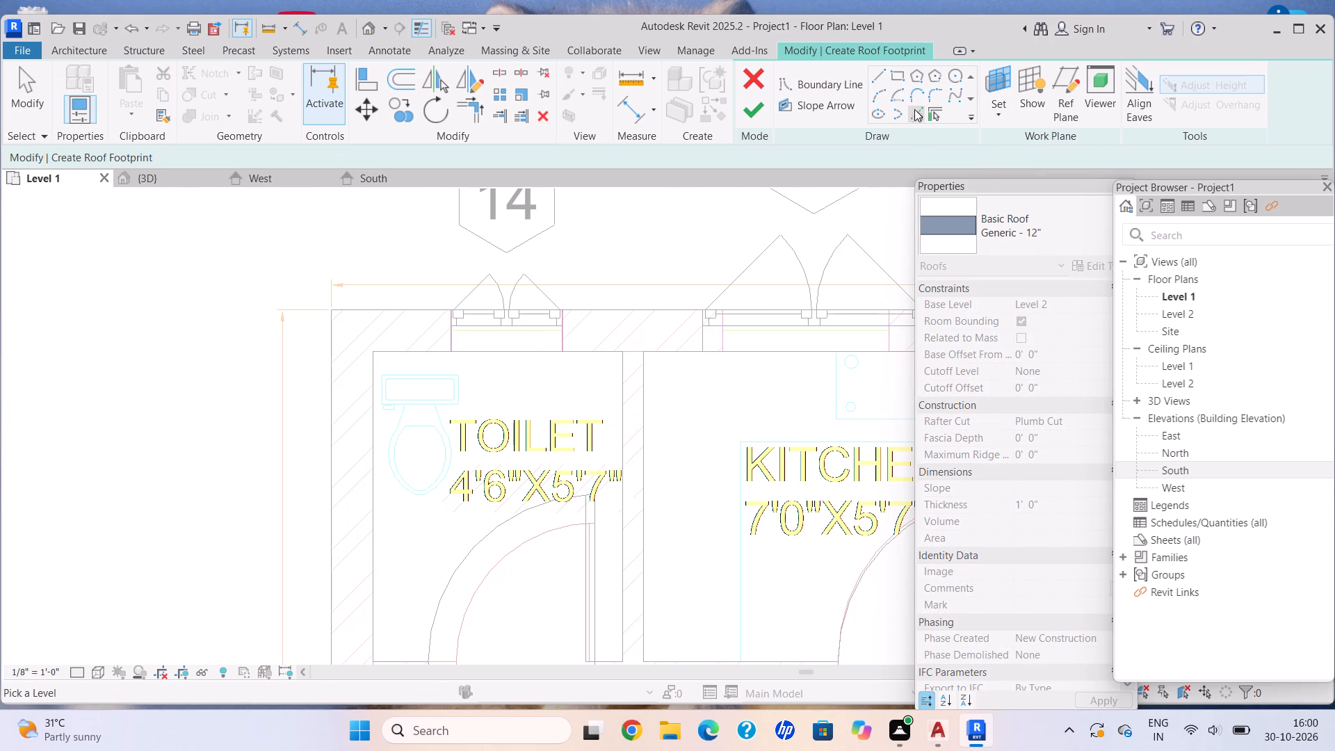
Set the structure layer thickness of the Generic - 12" roof type to 6".
left_click(900, 80)
left_click(1085, 260)
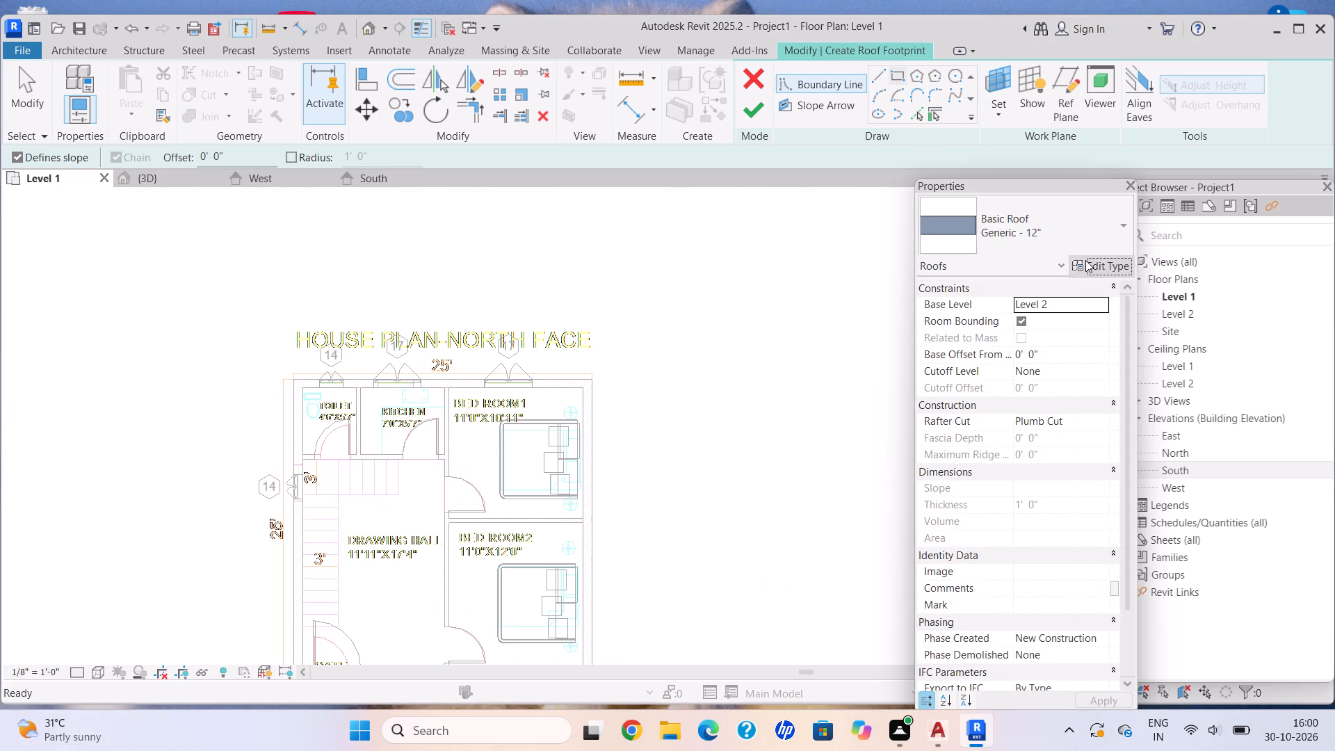
left_click(967, 268)
left_click(729, 264)
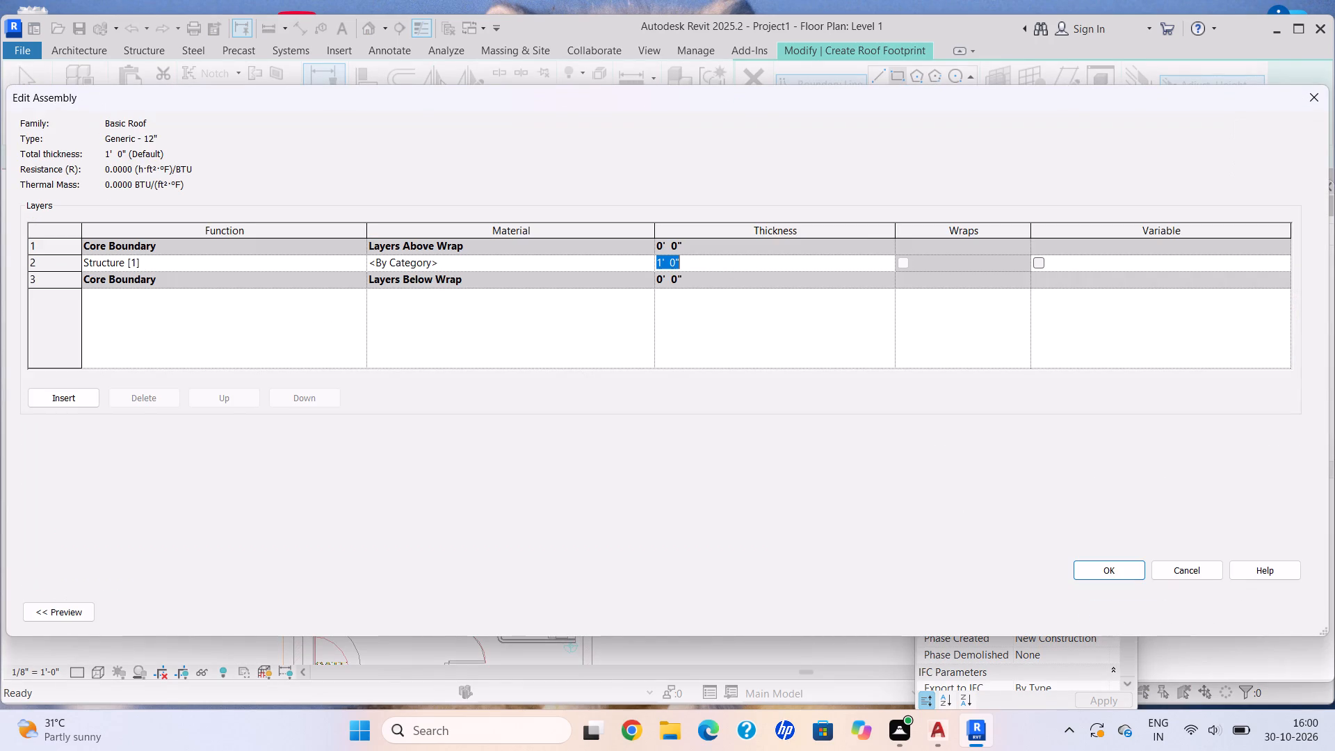
key("BackSpace")
type("6\"")
key("Return")
scroll(729, 264, "down", 2)
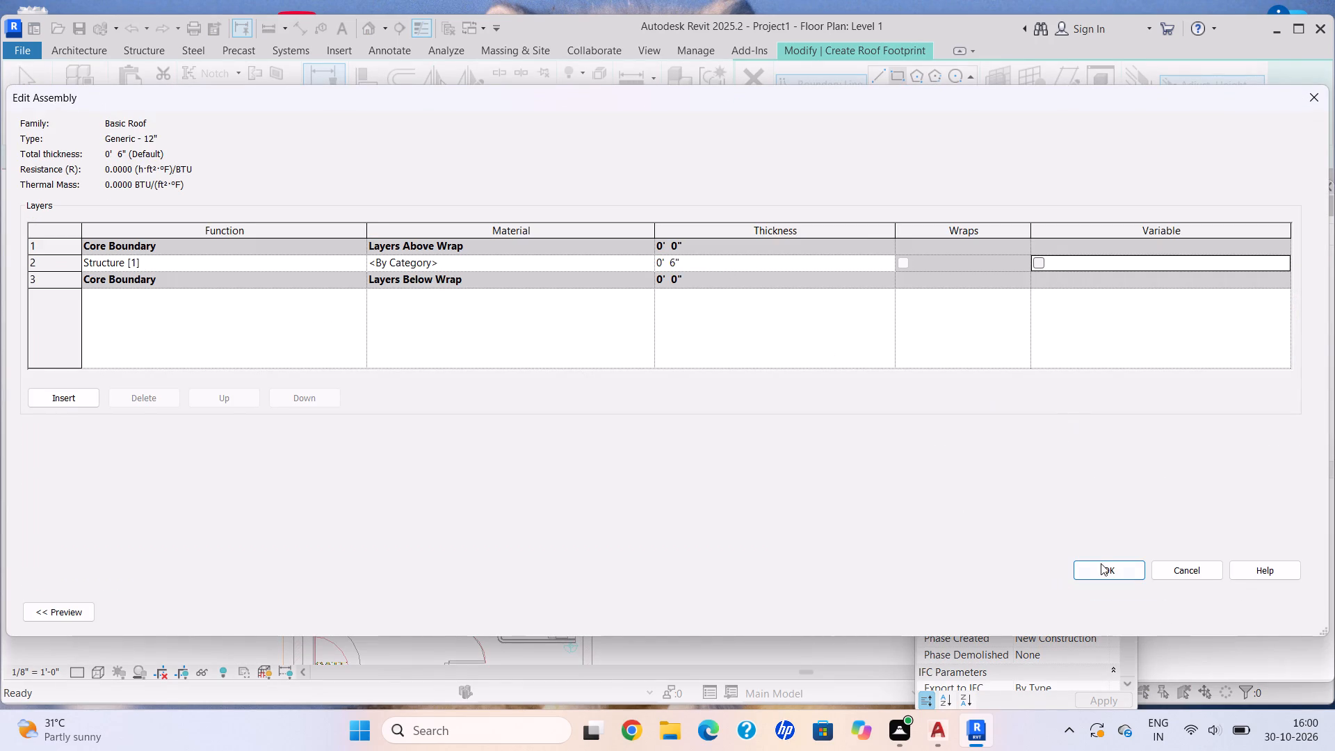
left_click(1101, 563)
left_click(1270, 605)
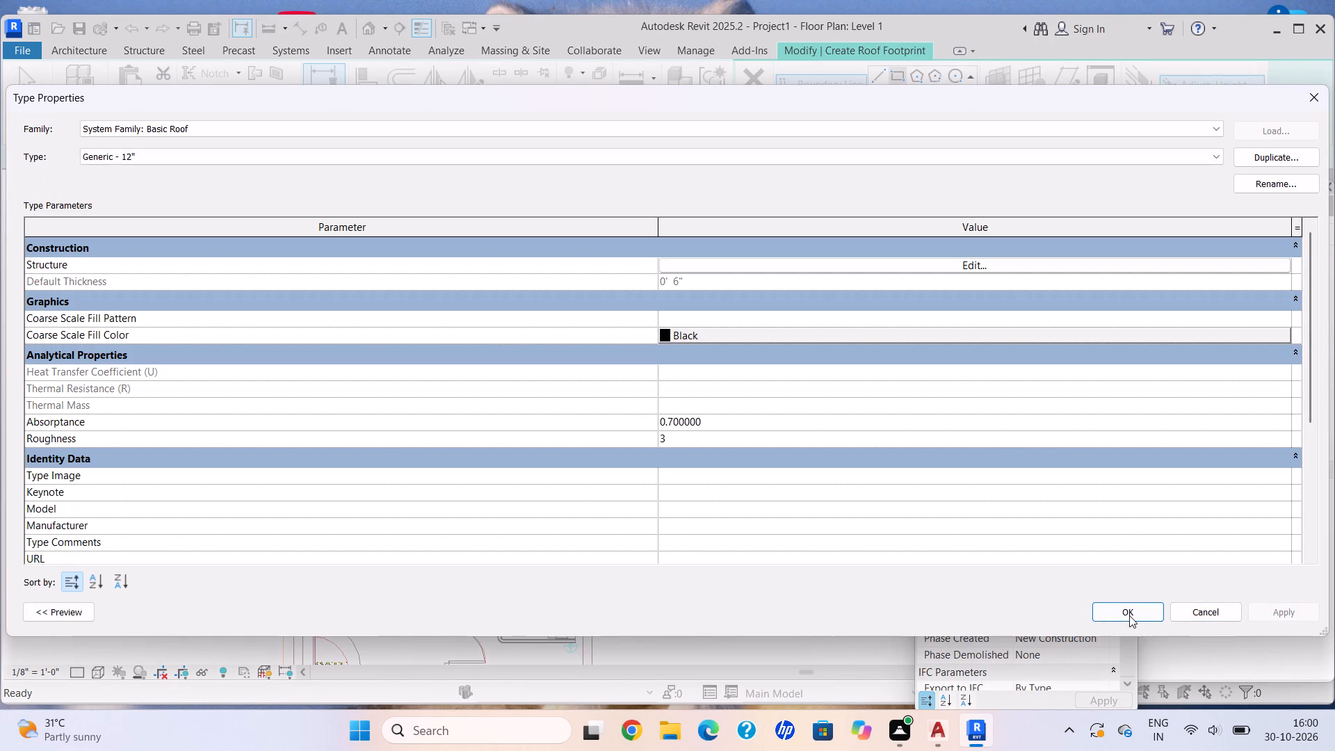
left_click(1129, 615)
Sketch a rectangular roof boundary offset 2' outside the outer walls, from the toilet's corner to Bed Room2's opposite corner, and finish the footprint.
middle_click_drag(707, 297, 701, 257)
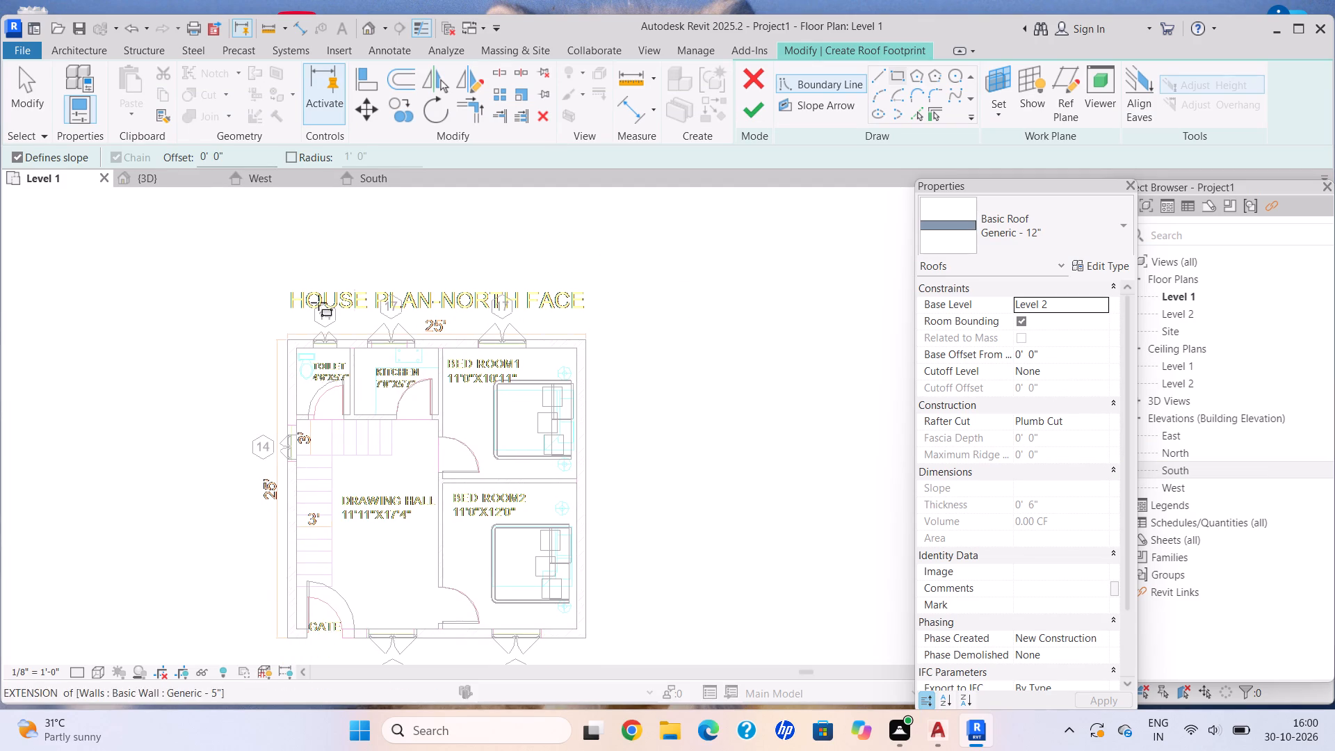
scroll(308, 331, "up", 14)
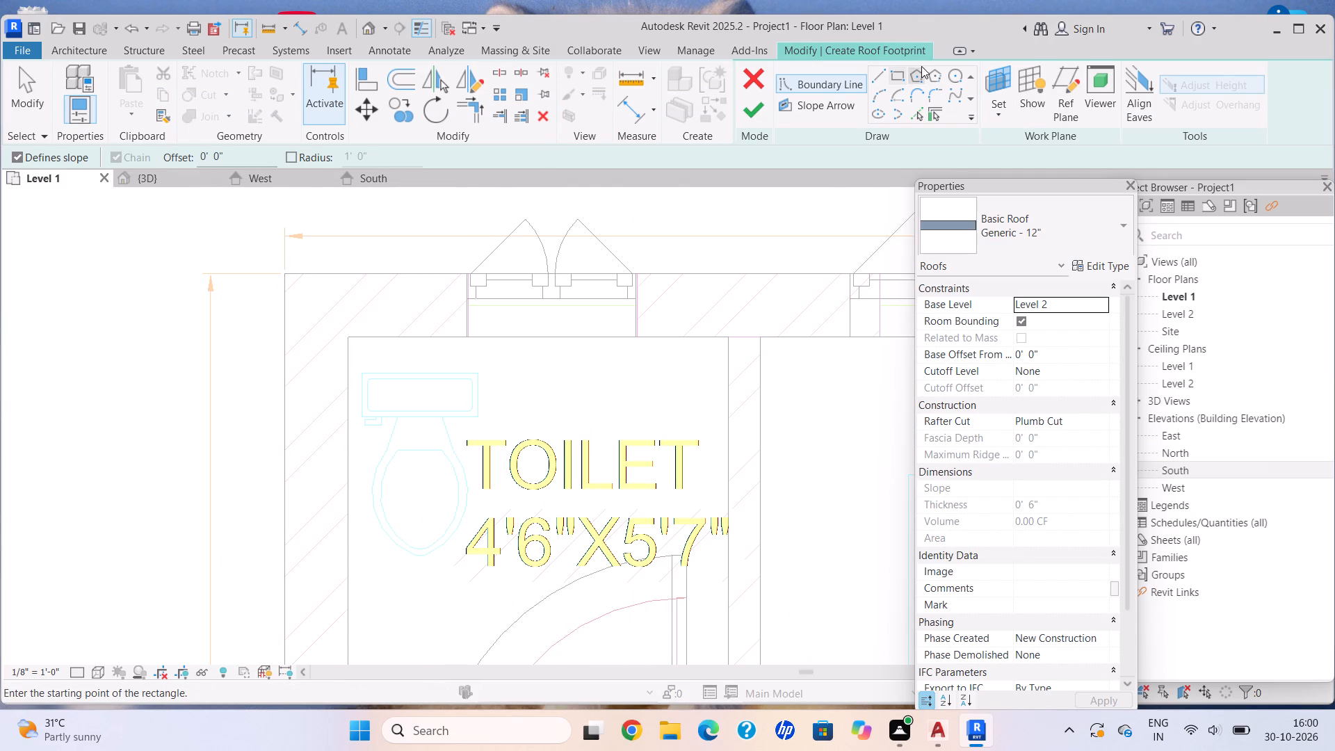
left_click(903, 72)
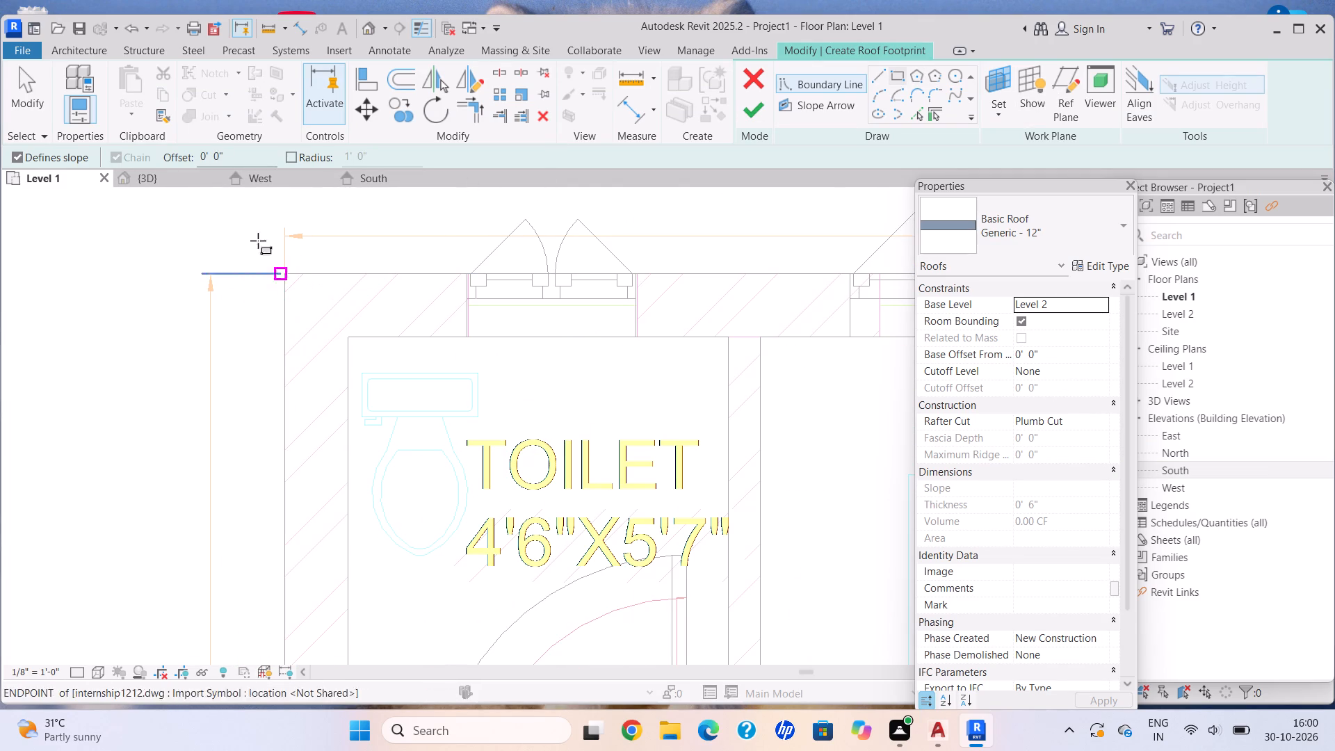
left_click(250, 152)
key("BackSpace")
key("BackSpace")
key("BackSpace")
key("BackSpace")
key("BackSpace")
key("BackSpace")
key("BackSpace")
key("BackSpace")
key("BackSpace")
key("BackSpace")
key("BackSpace")
key("BackSpace")
key("BackSpace")
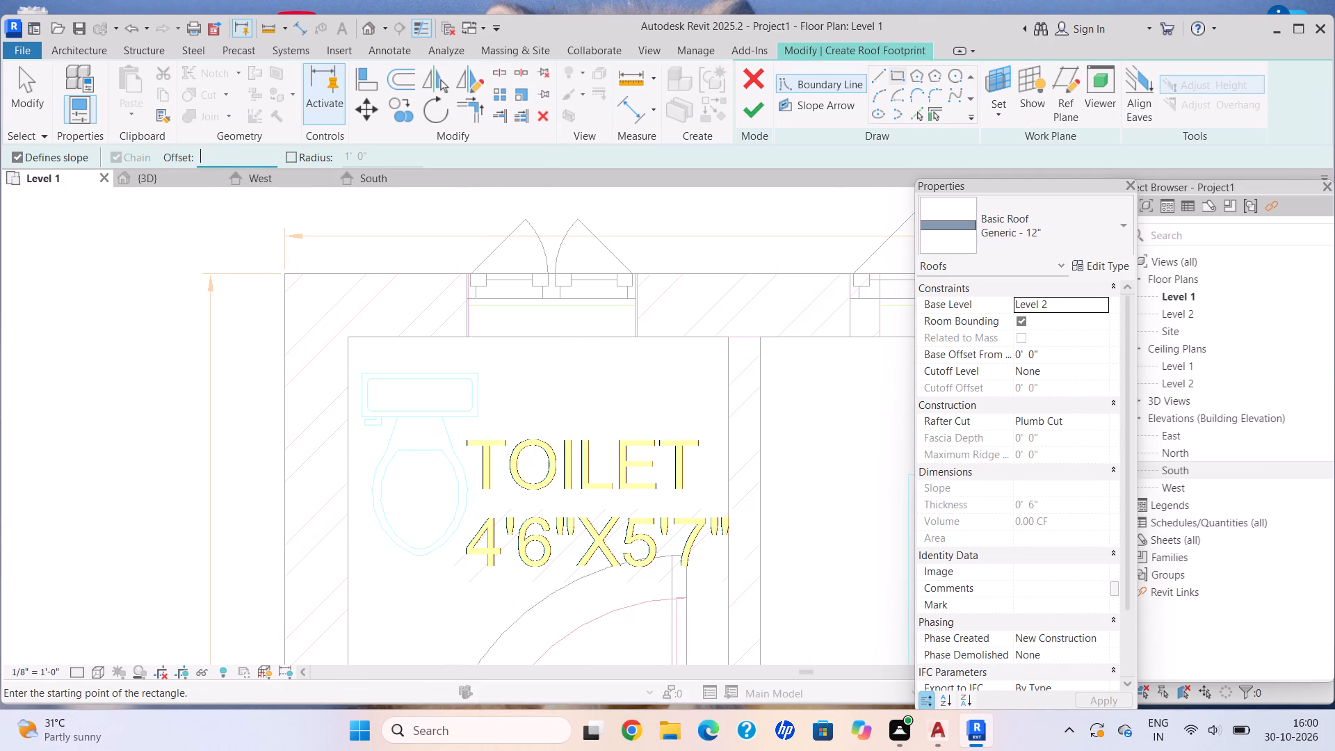
type("2'")
key("Return")
left_click(280, 278)
scroll(517, 508, "down", 3)
middle_click_drag(510, 497, 439, 323)
scroll(492, 458, "down", 4)
middle_click_drag(468, 467, 467, 321)
scroll(465, 319, "down", 10)
middle_click_drag(590, 523, 525, 431)
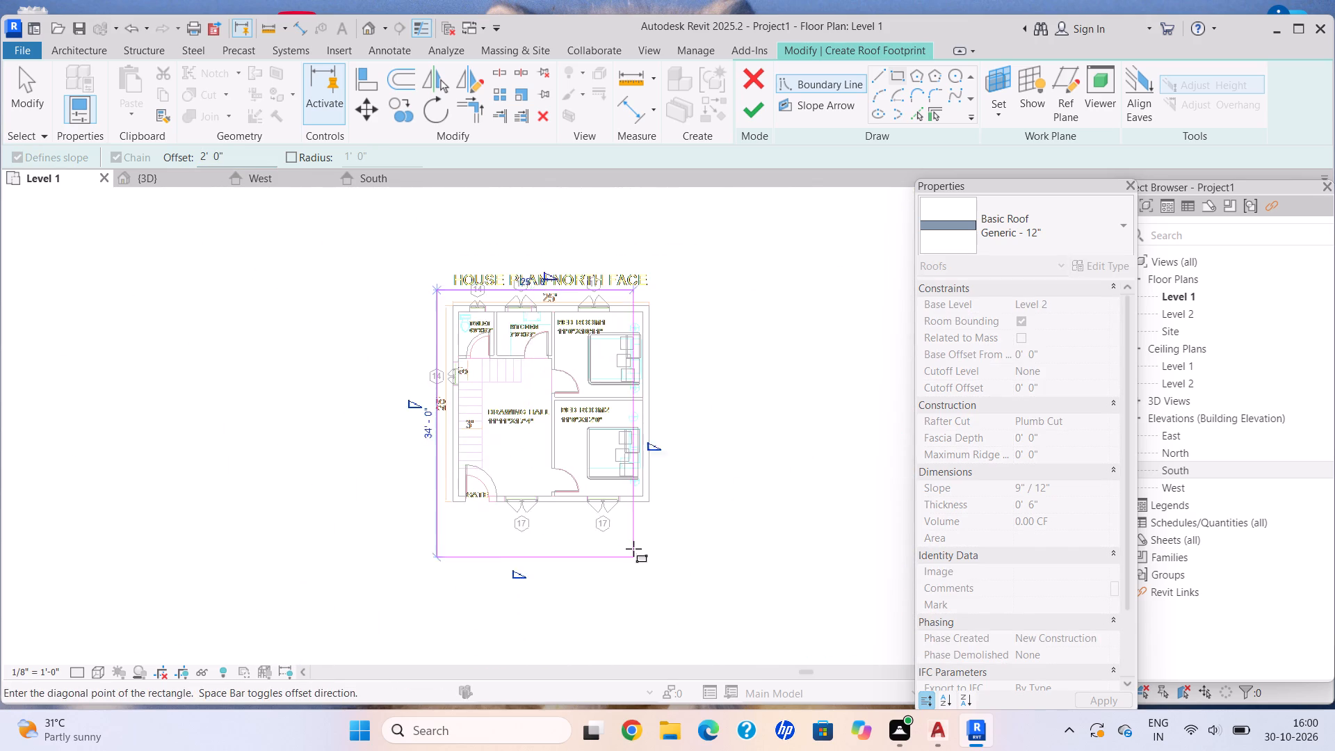
scroll(636, 531, "up", 15)
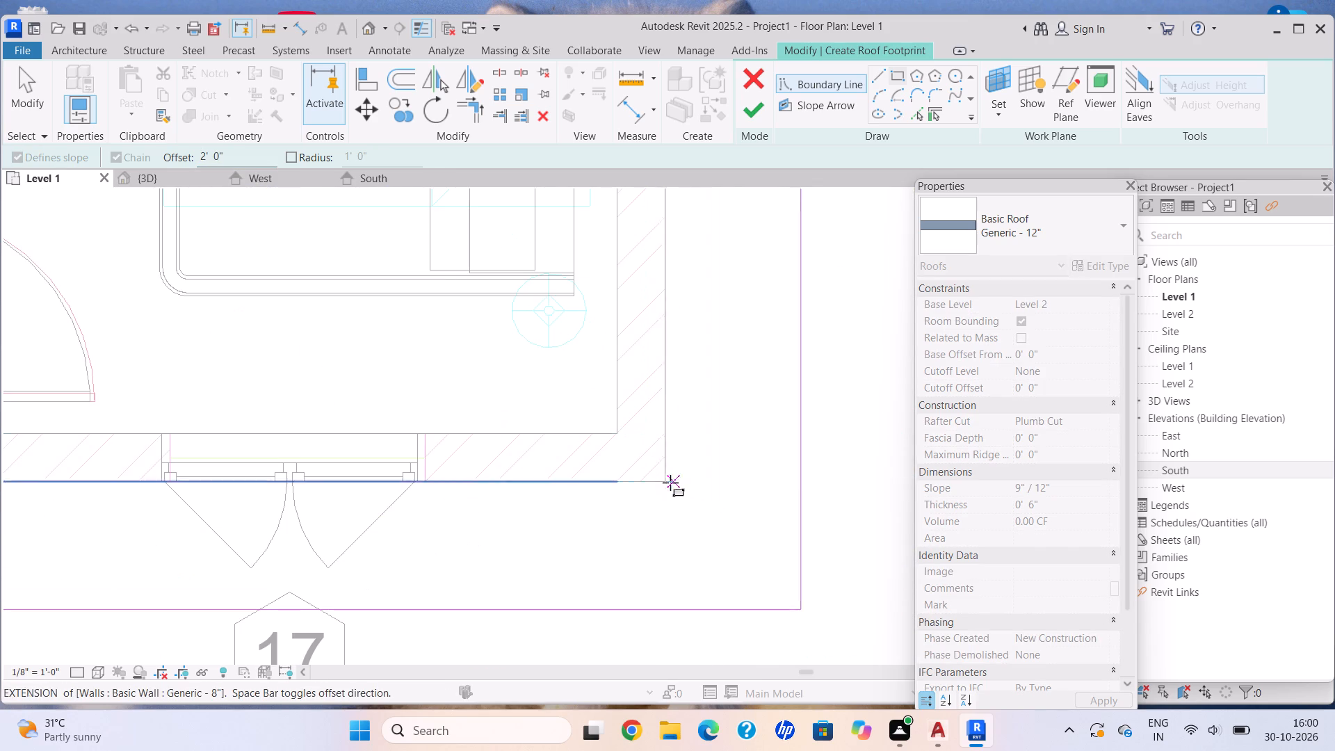
left_click(661, 479)
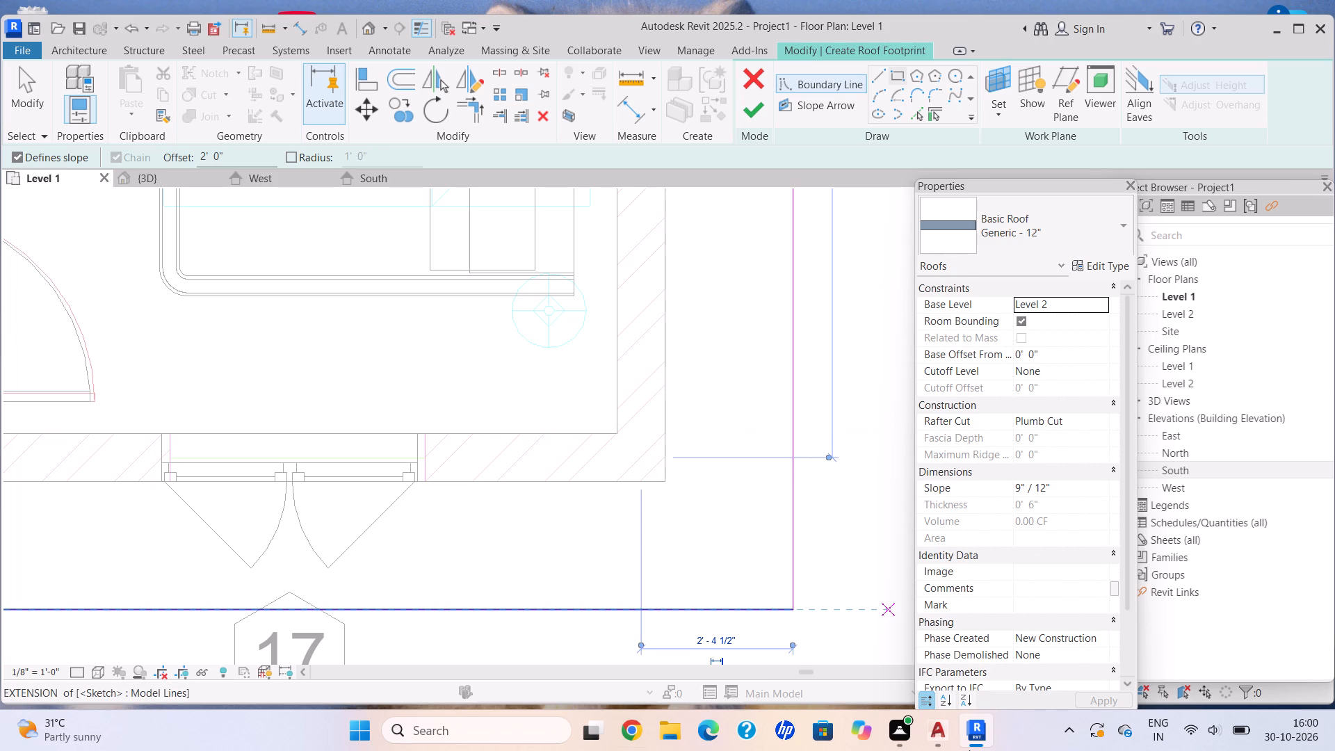
left_click(771, 111)
left_click(757, 105)
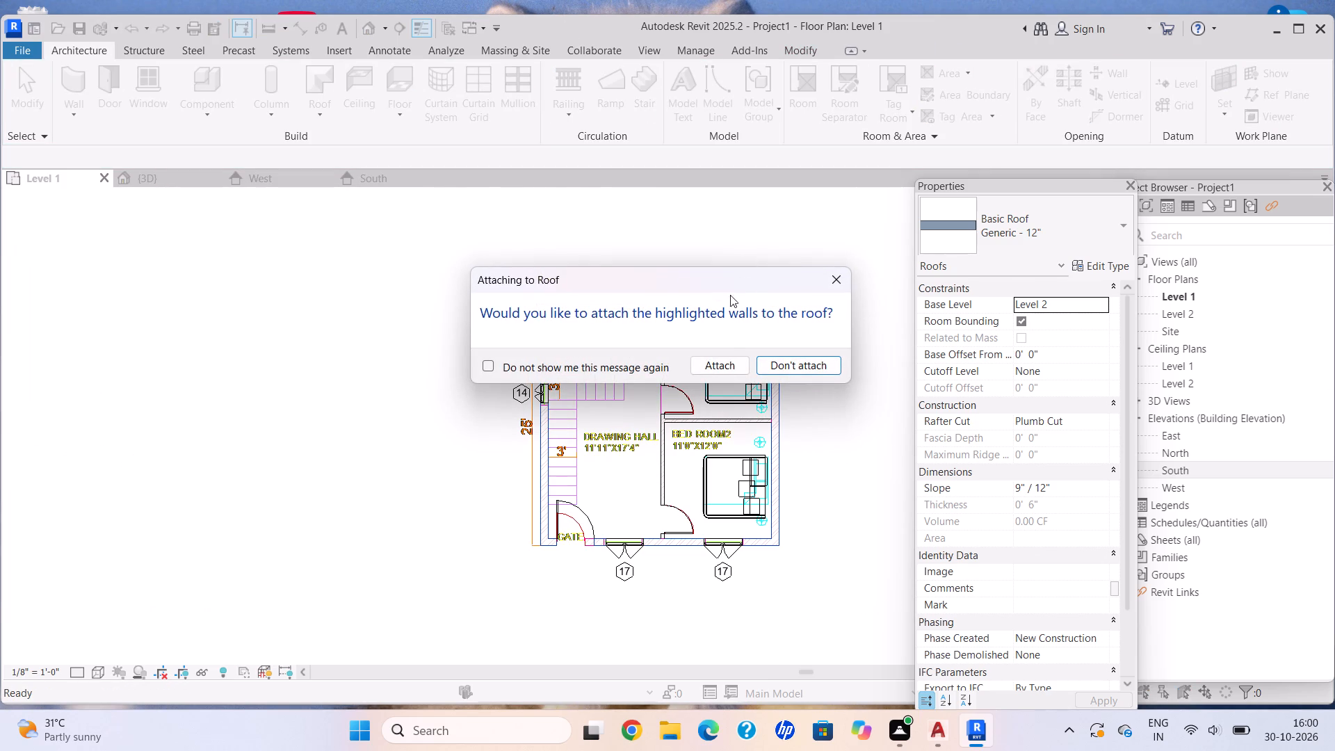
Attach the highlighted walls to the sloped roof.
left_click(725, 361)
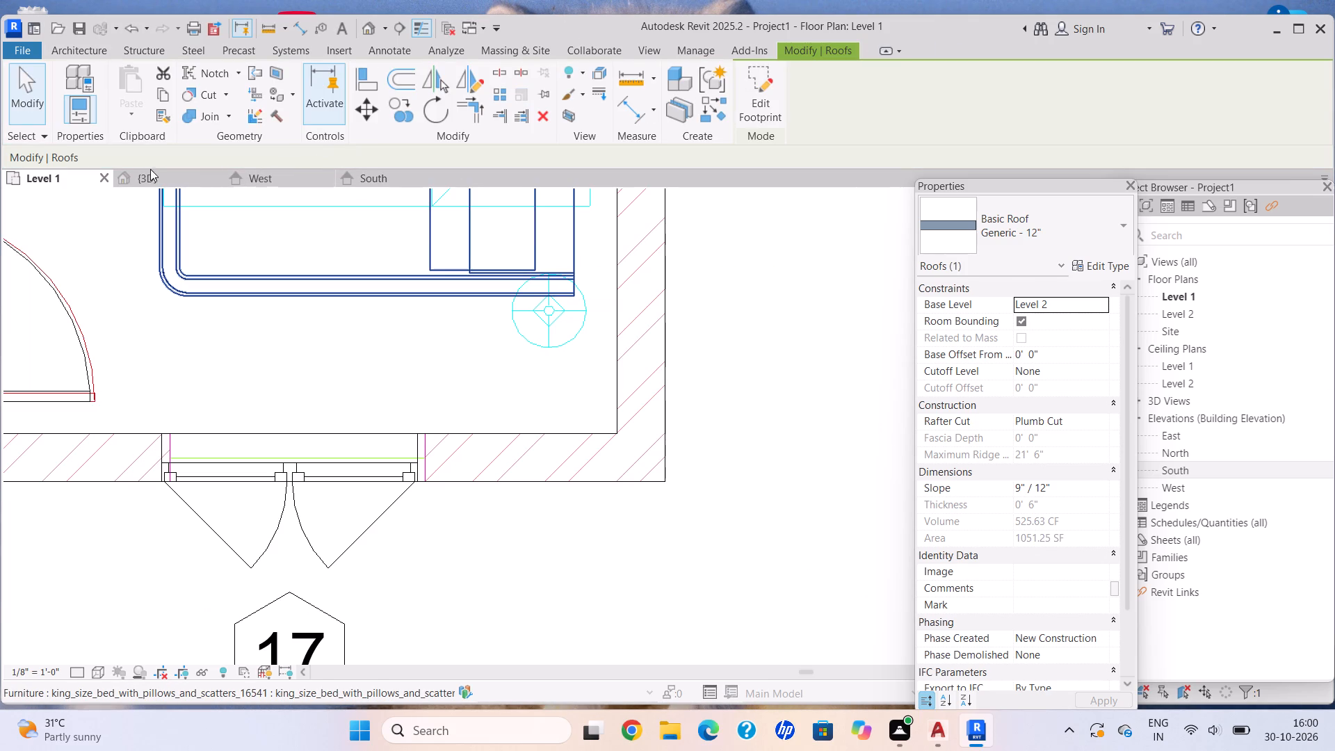
Delete the sloped footprint roof in the 3D view.
left_click(159, 177)
scroll(462, 309, "down", 5)
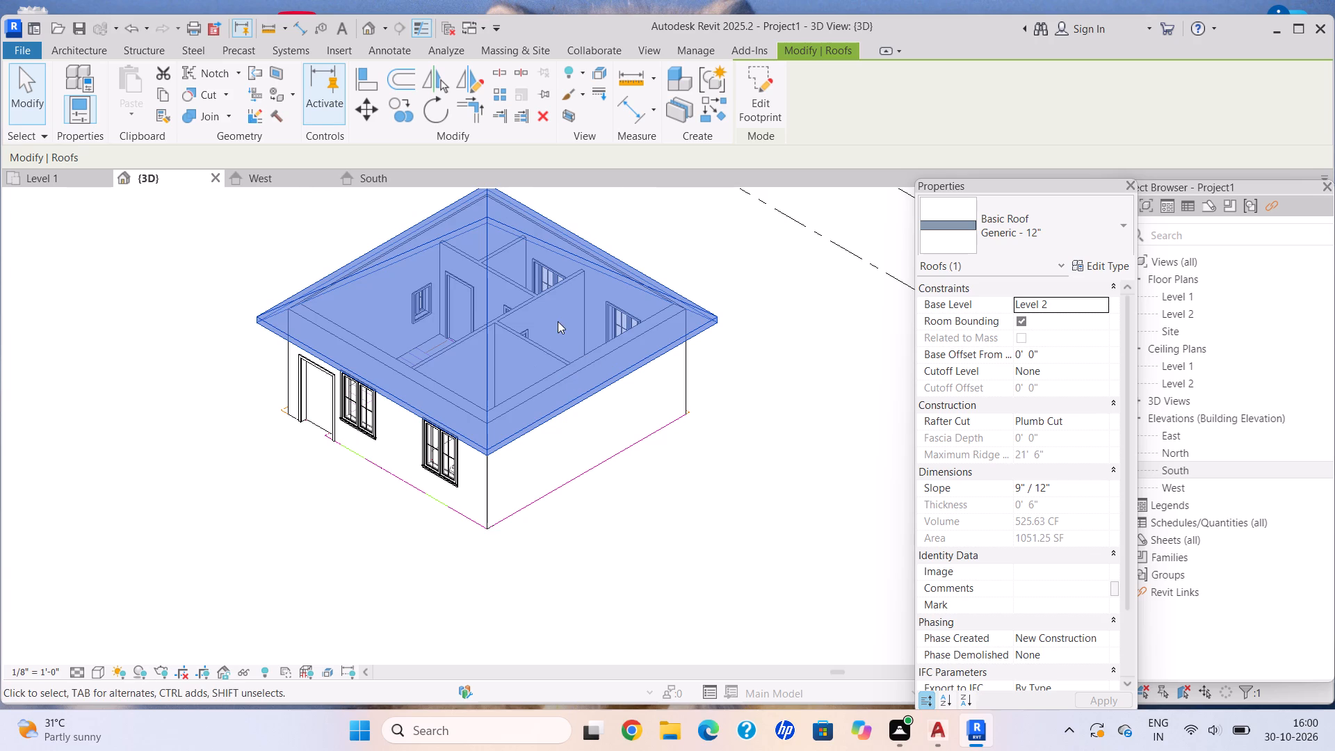
scroll(556, 314, "down", 4)
scroll(620, 305, "up", 5)
scroll(481, 401, "down", 9)
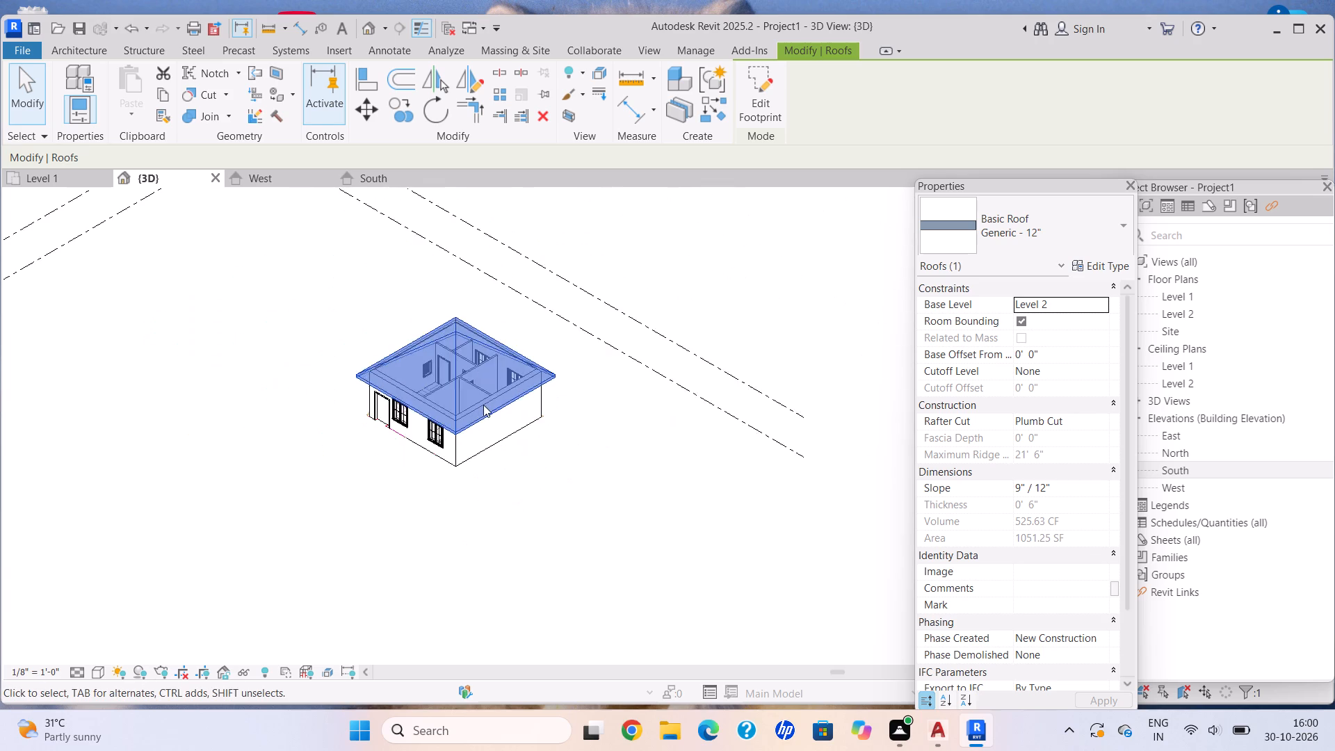
scroll(483, 405, "down", 3)
middle_click_drag(459, 386, 497, 162, "shift")
middle_click_drag(512, 152, 633, 116, "shift")
scroll(731, 337, "up", 3)
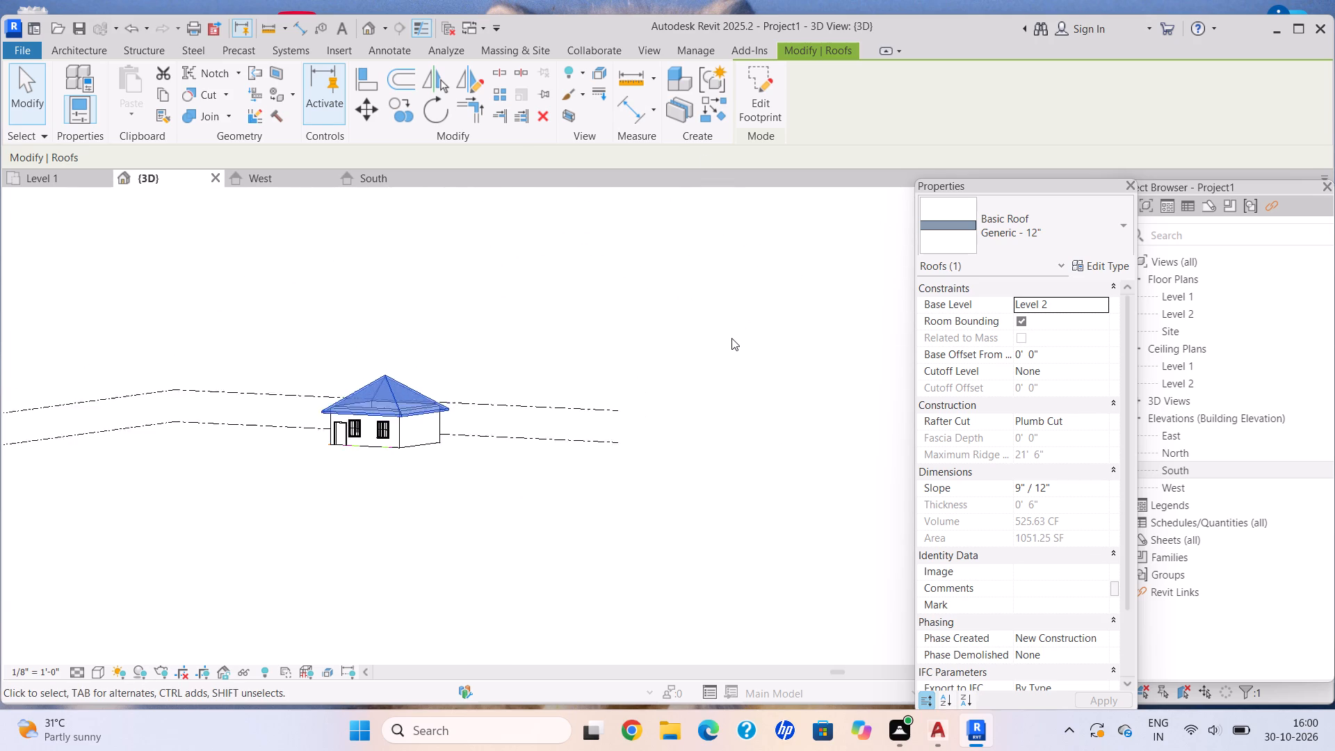
scroll(731, 338, "up", 1)
key("BackSpace")
key("Delete")
scroll(358, 447, "down", 4)
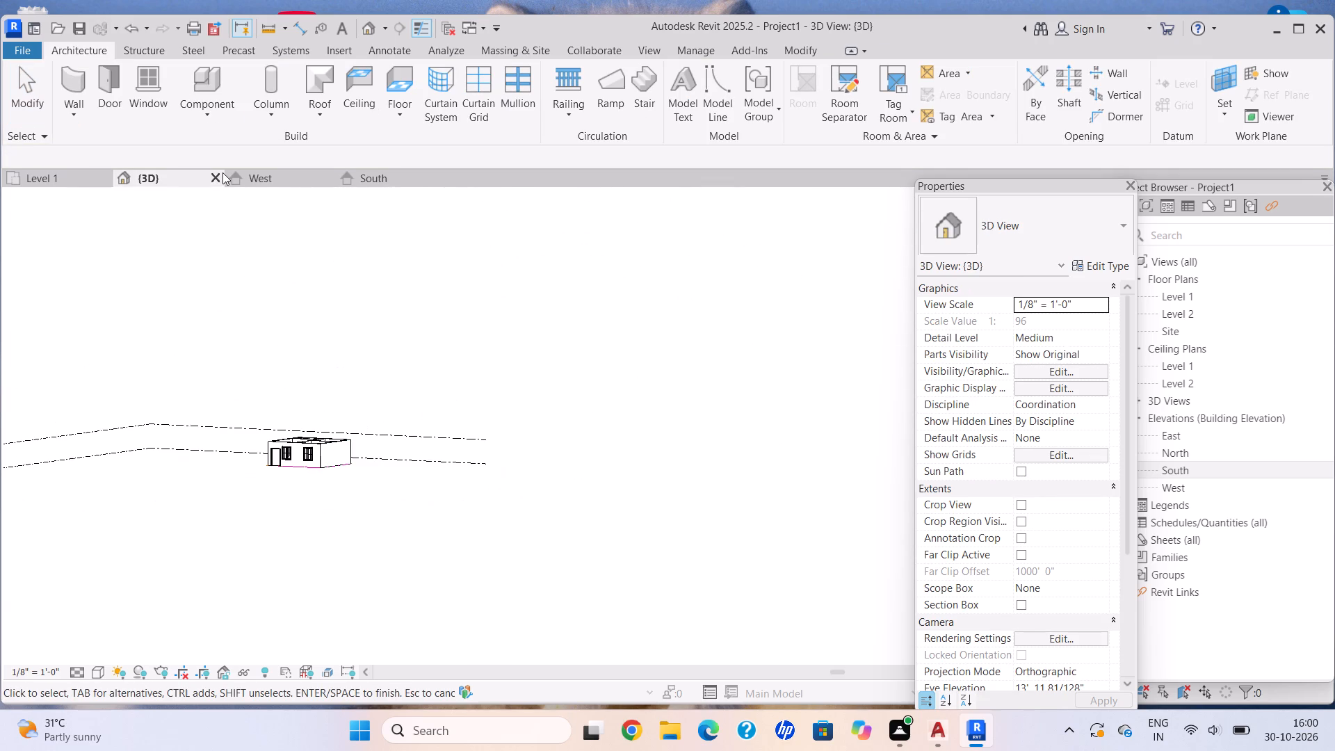
Start a new roof by footprint from the Level 1 plan, moved to Level 2, with a rectangular boundary line.
left_click(161, 174)
left_click(63, 177)
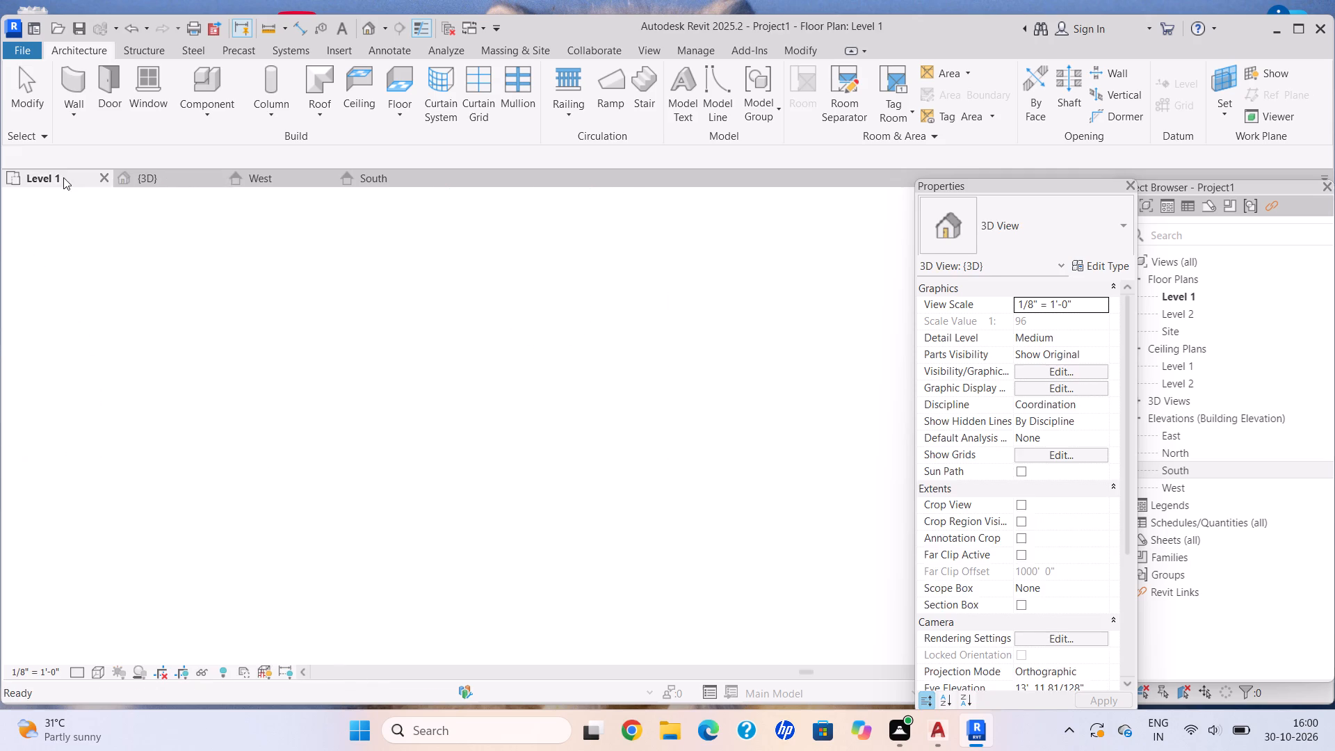
scroll(420, 386, "down", 13)
middle_click_drag(459, 341, 454, 553)
scroll(493, 349, "up", 5)
scroll(506, 346, "down", 2)
middle_click_drag(508, 346, 592, 305)
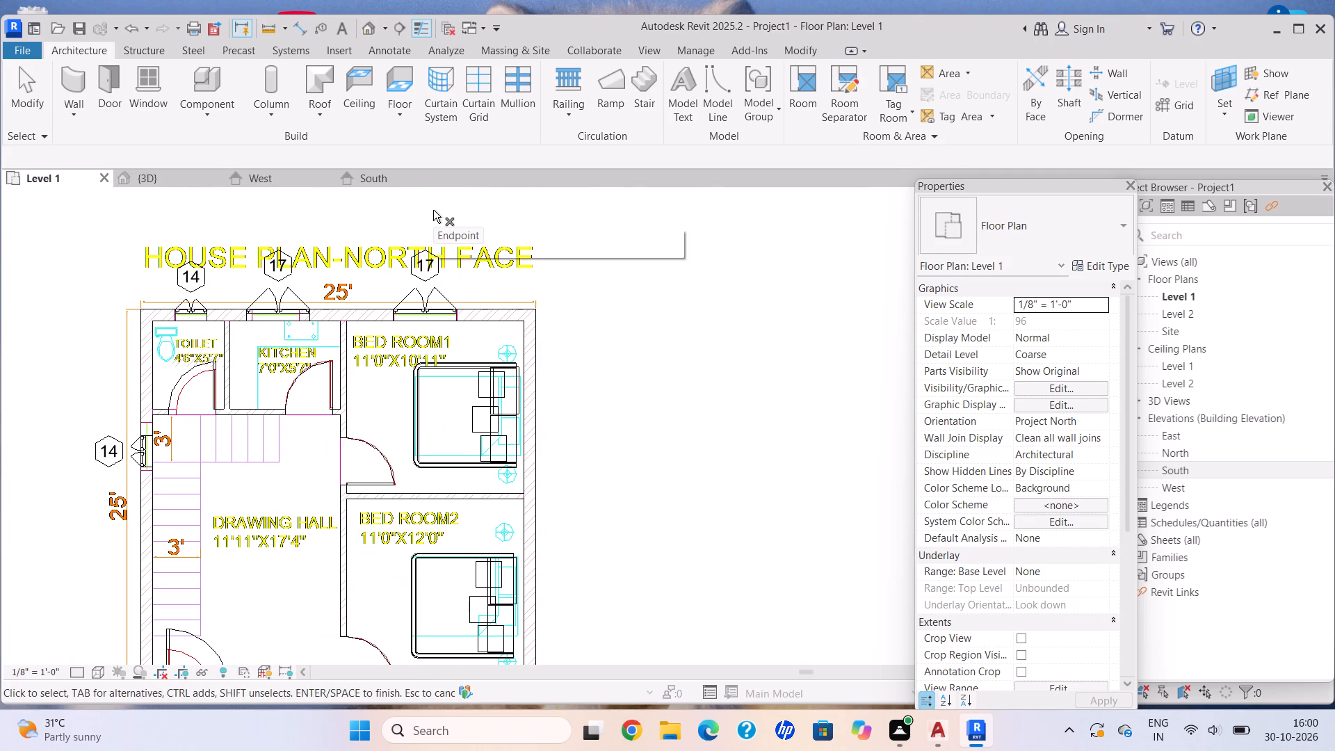
scroll(433, 210, "down", 1)
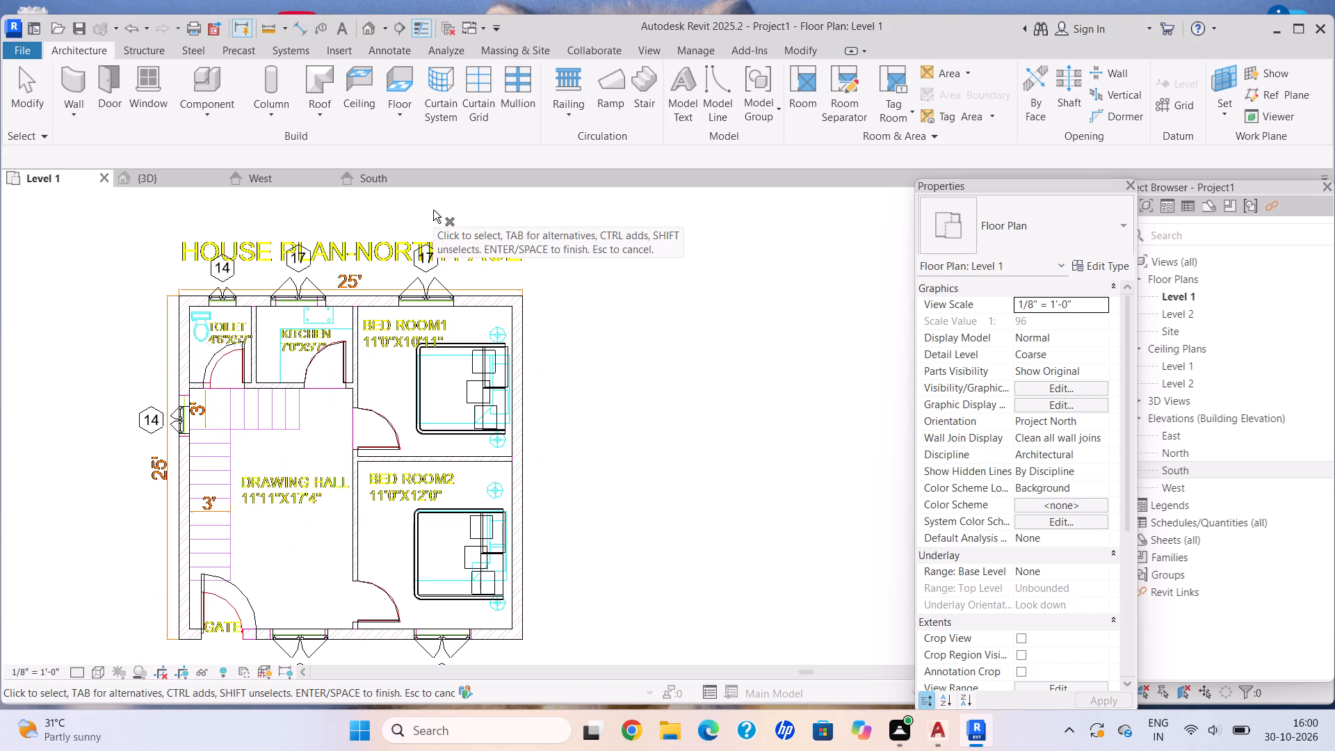
scroll(433, 210, "down", 1)
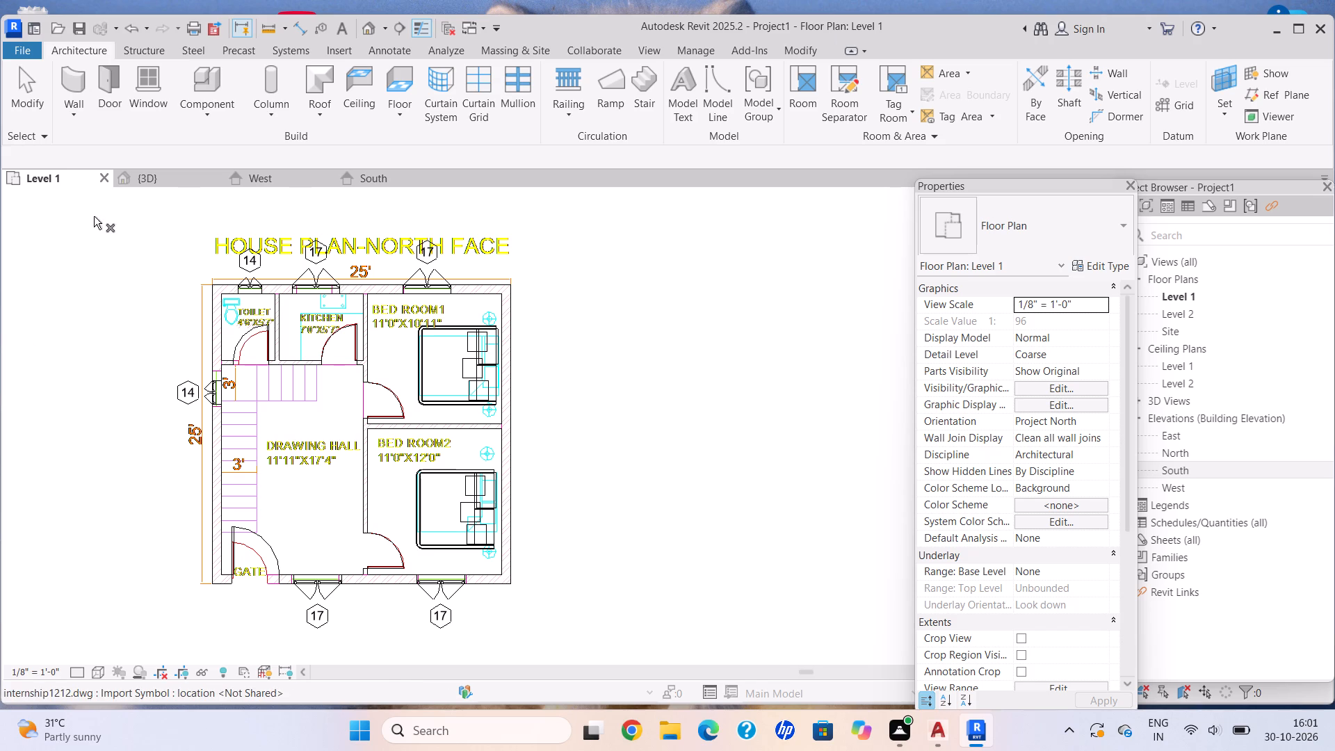
scroll(375, 250, "up", 5)
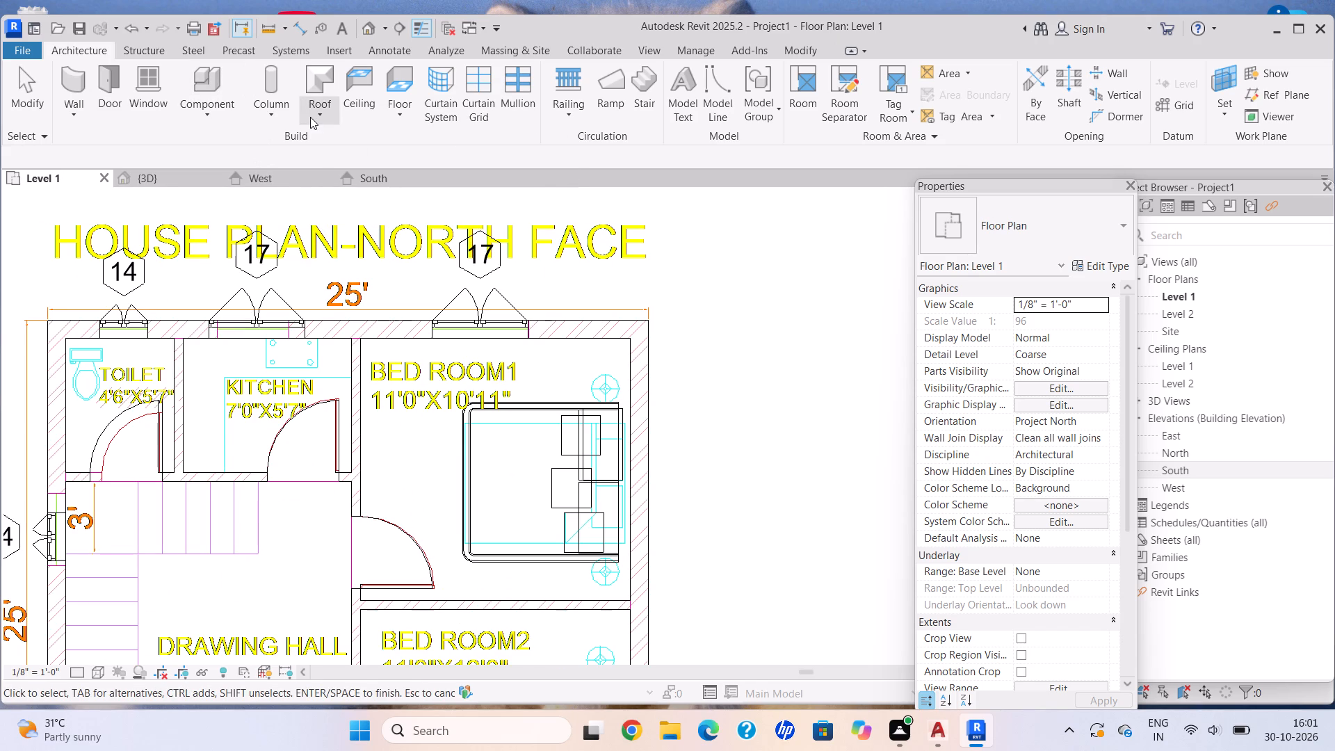
left_click(310, 117)
left_click(343, 152)
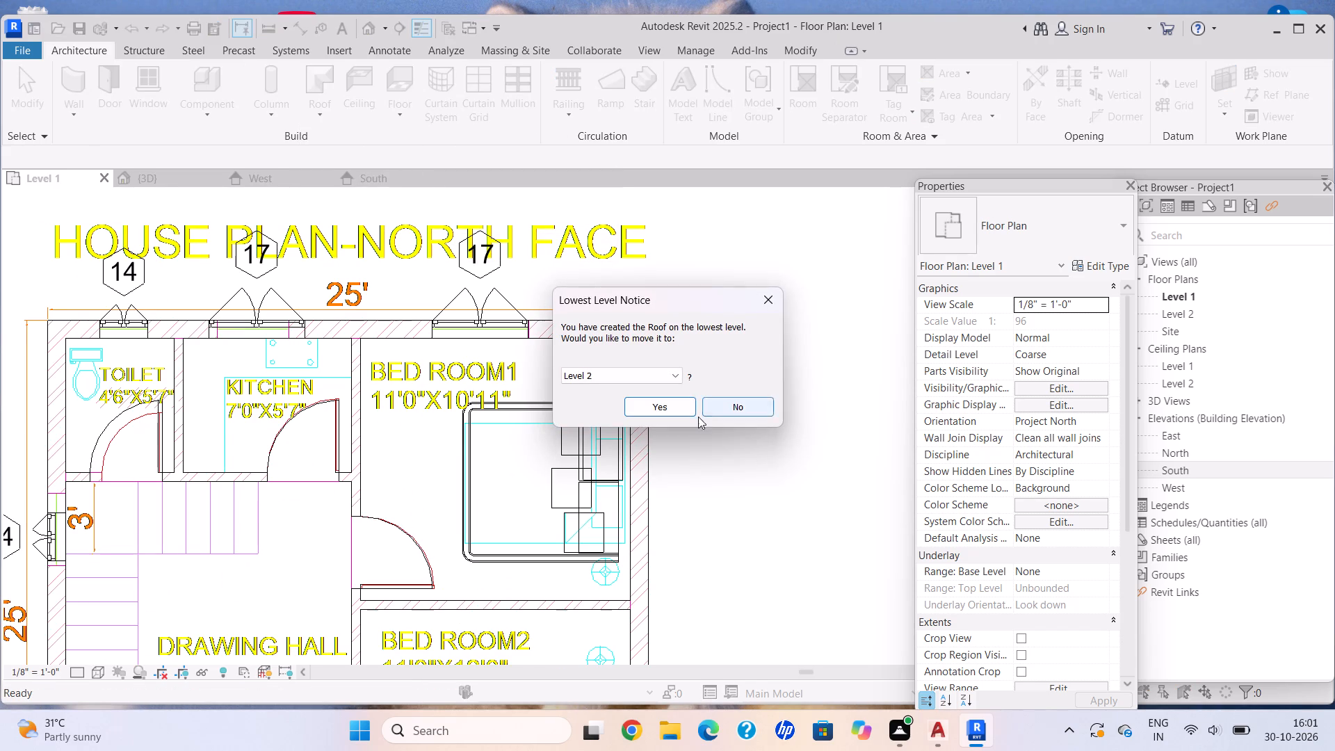
left_click(693, 412)
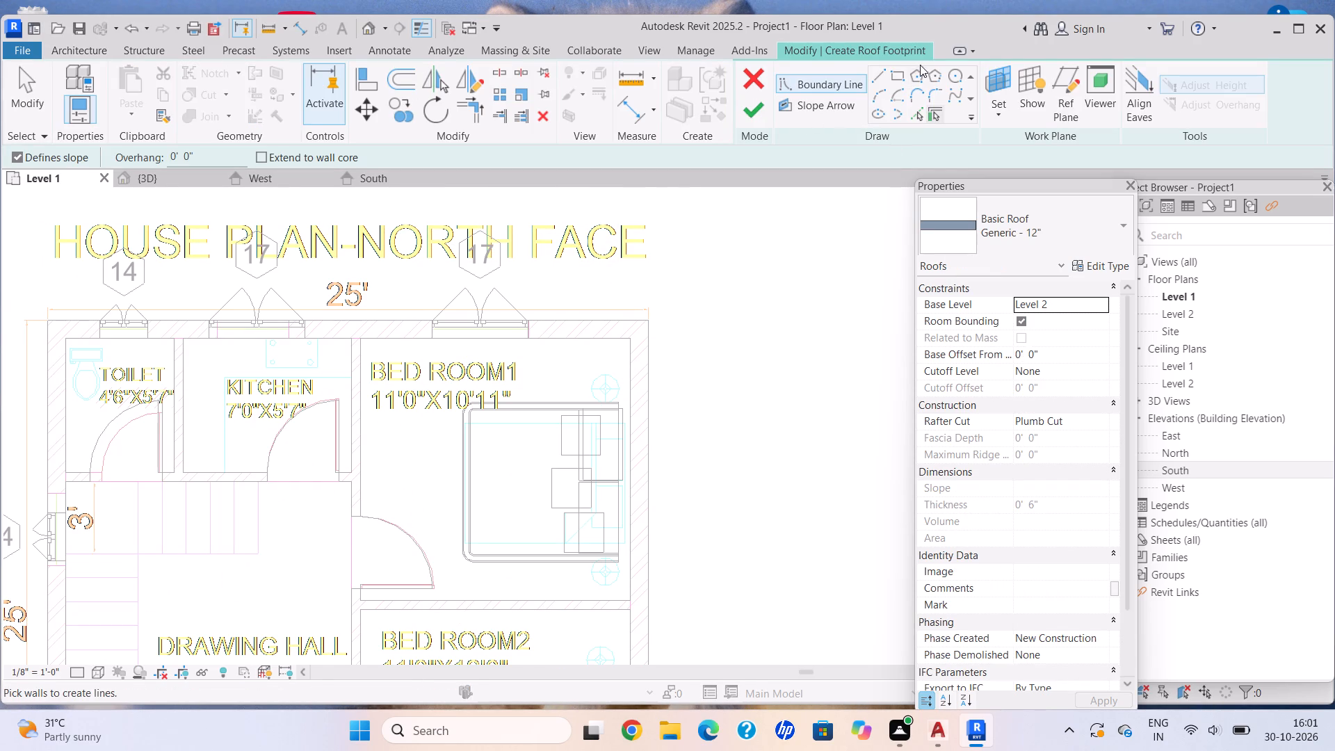
left_click(897, 75)
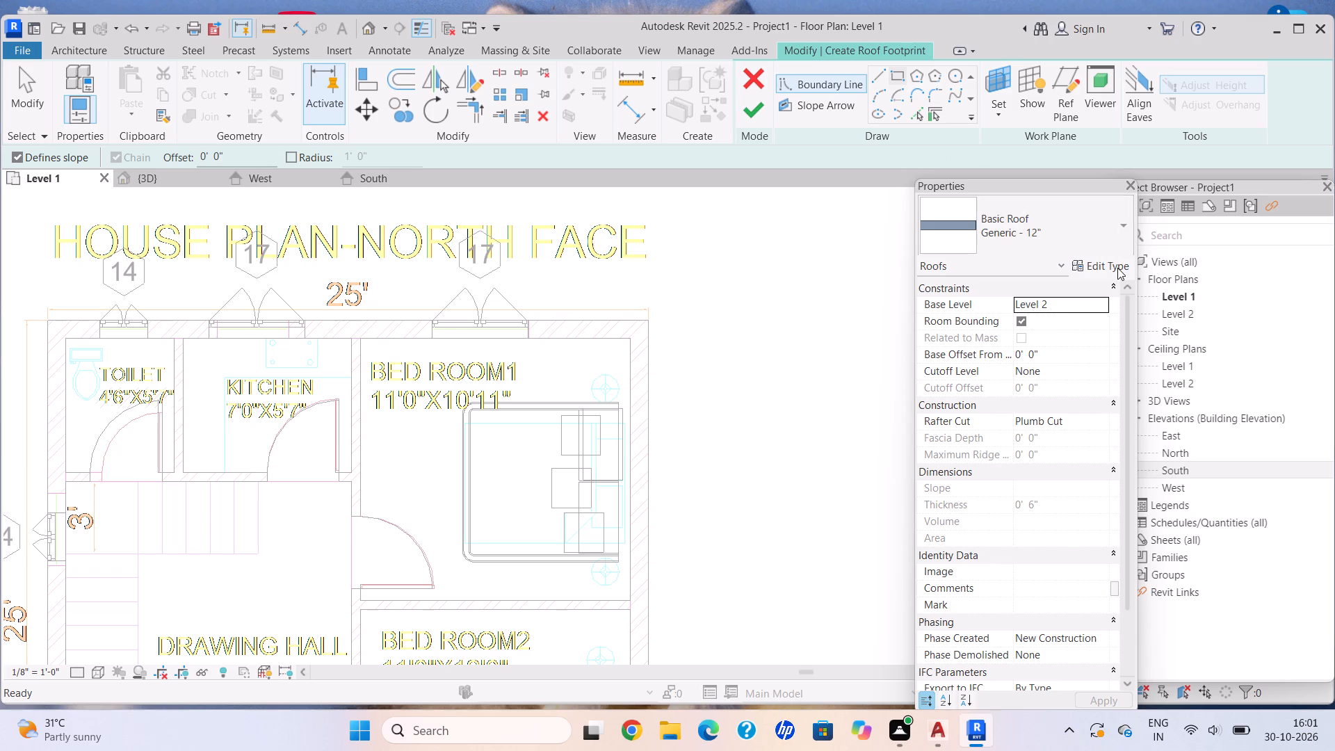
Check the layer structure of the Generic - 12" roof type.
left_click(1117, 268)
left_click(969, 269)
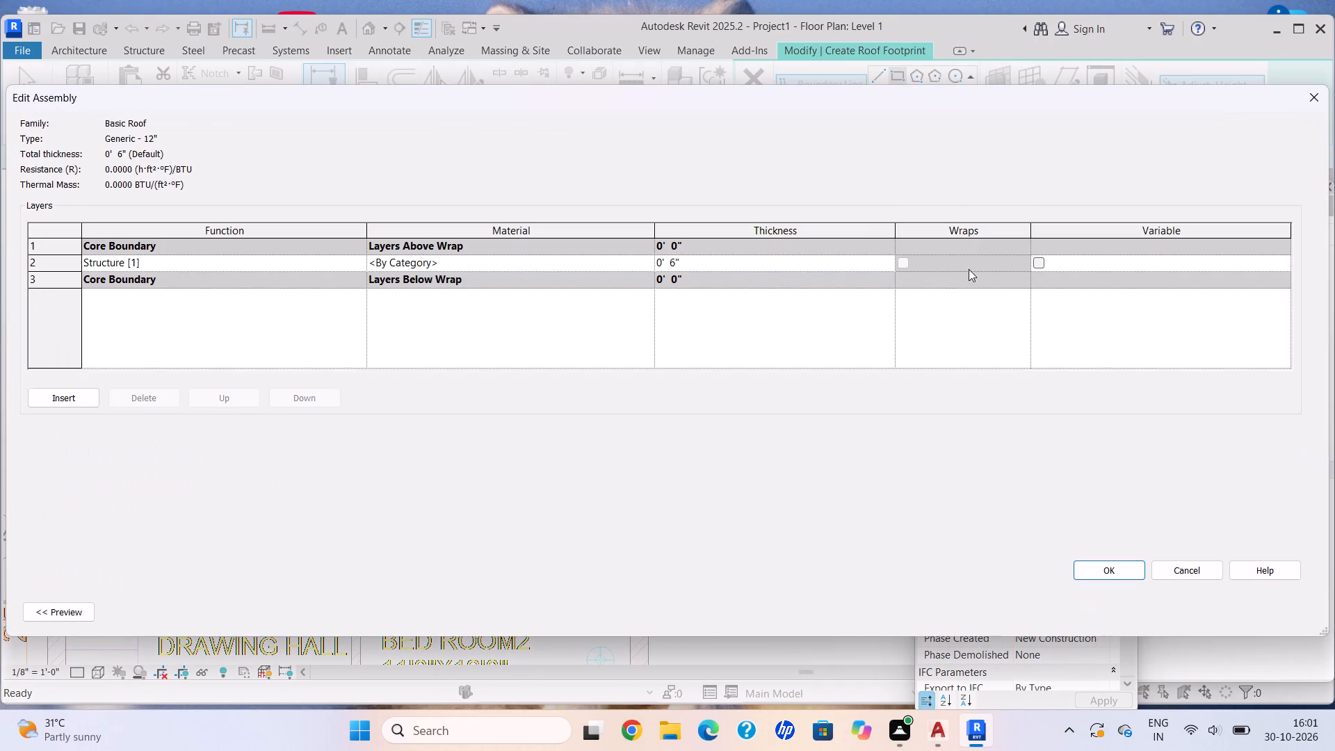
left_click(1102, 570)
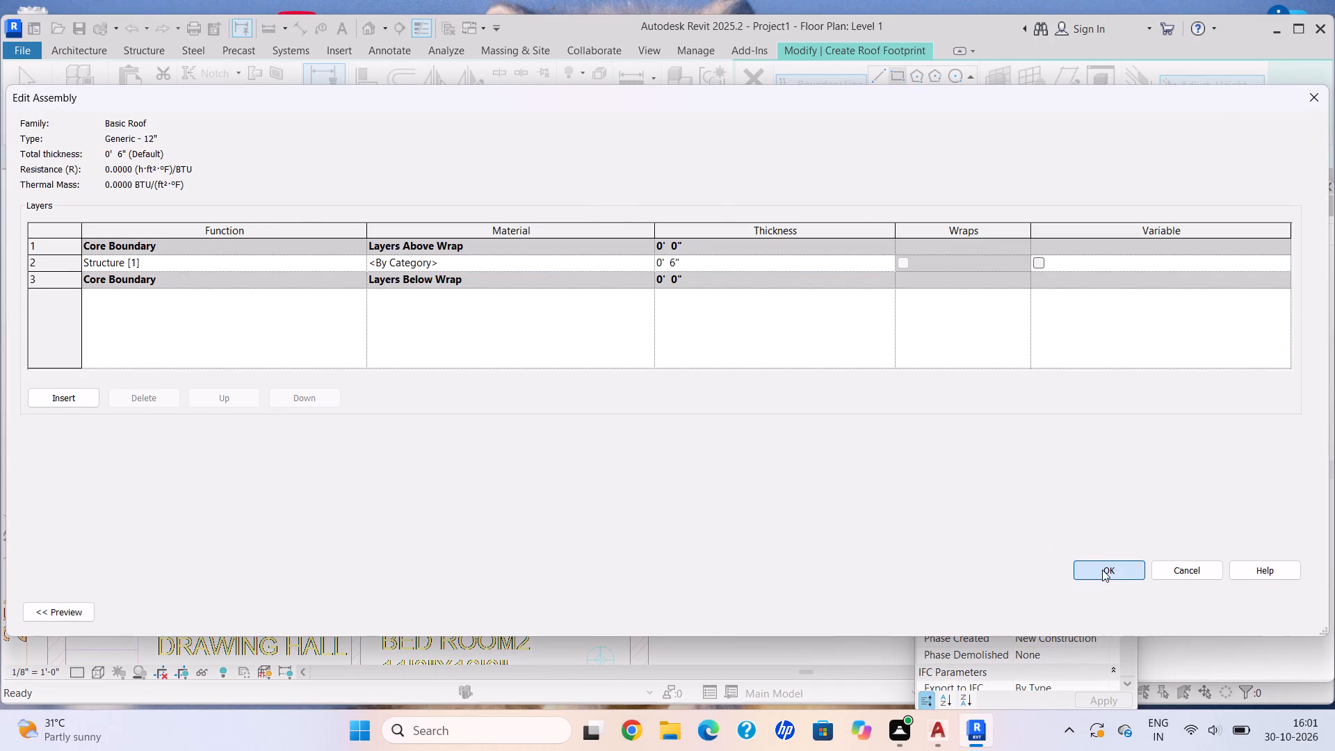
left_click(1274, 612)
left_click(1153, 608)
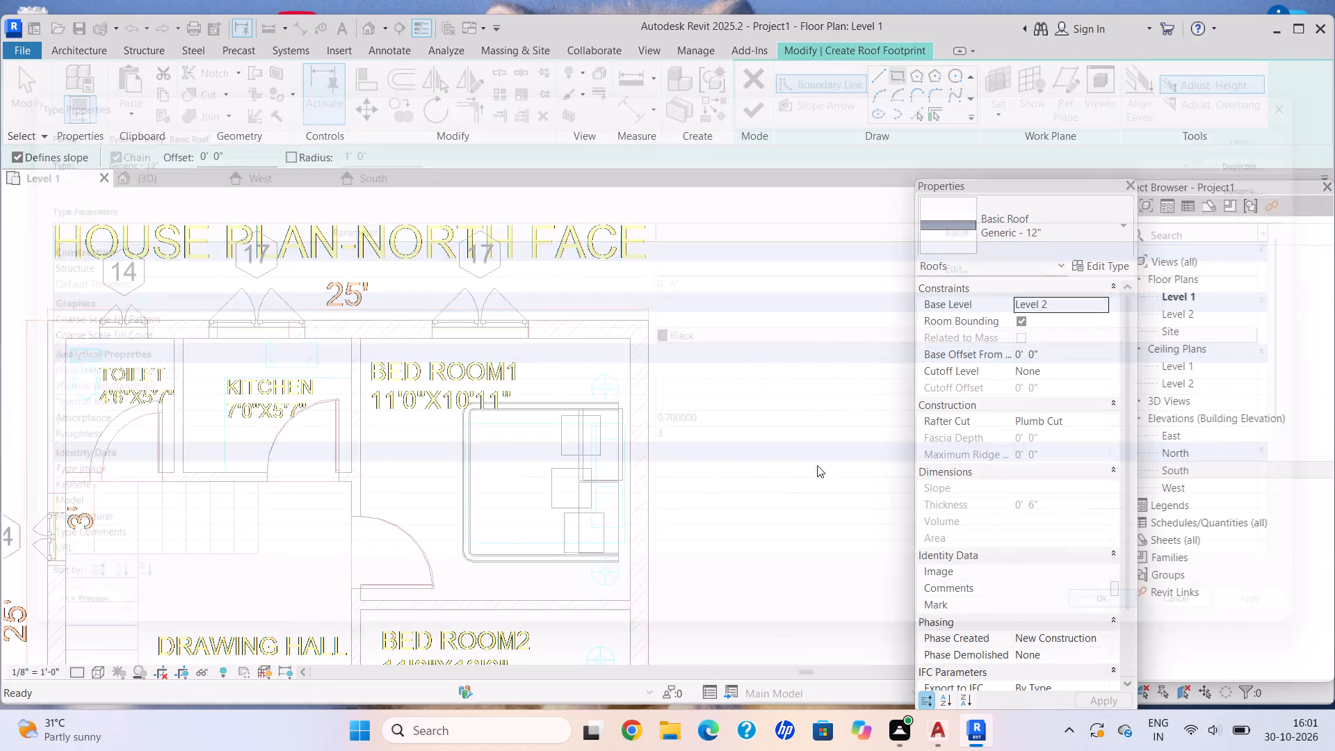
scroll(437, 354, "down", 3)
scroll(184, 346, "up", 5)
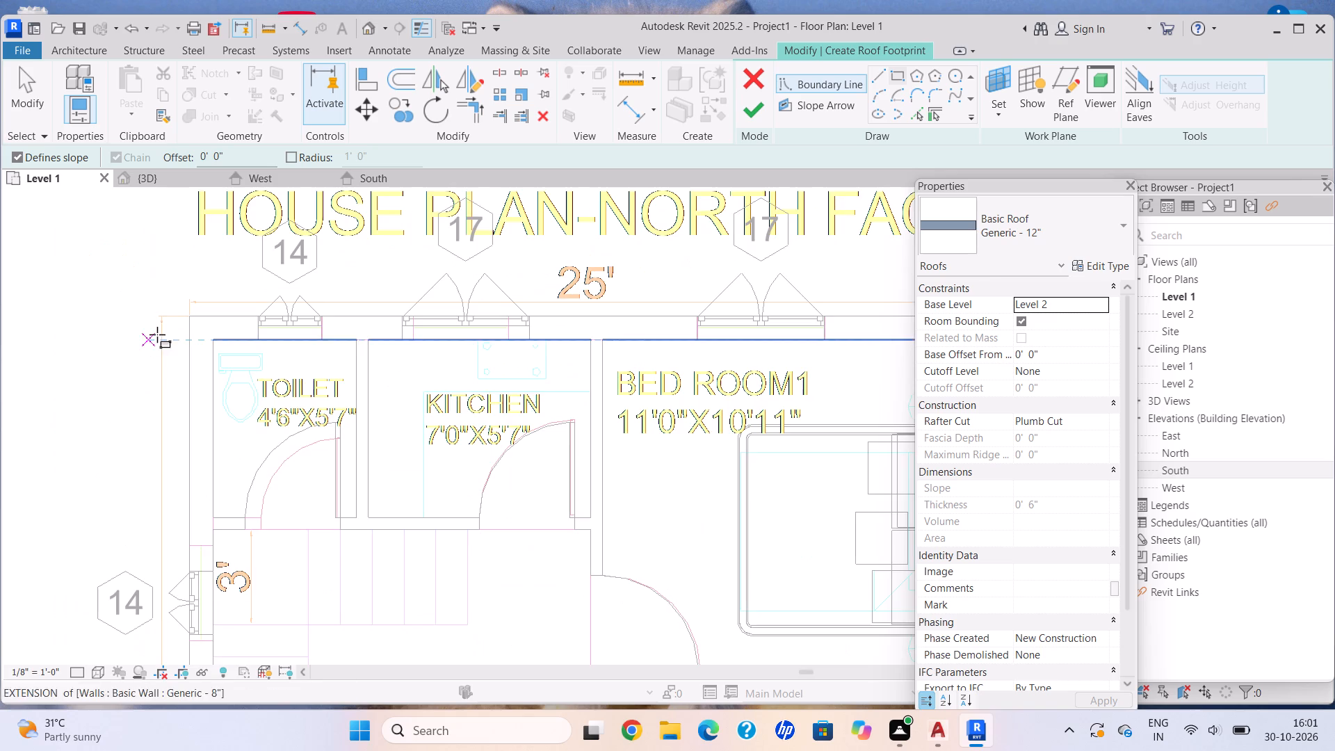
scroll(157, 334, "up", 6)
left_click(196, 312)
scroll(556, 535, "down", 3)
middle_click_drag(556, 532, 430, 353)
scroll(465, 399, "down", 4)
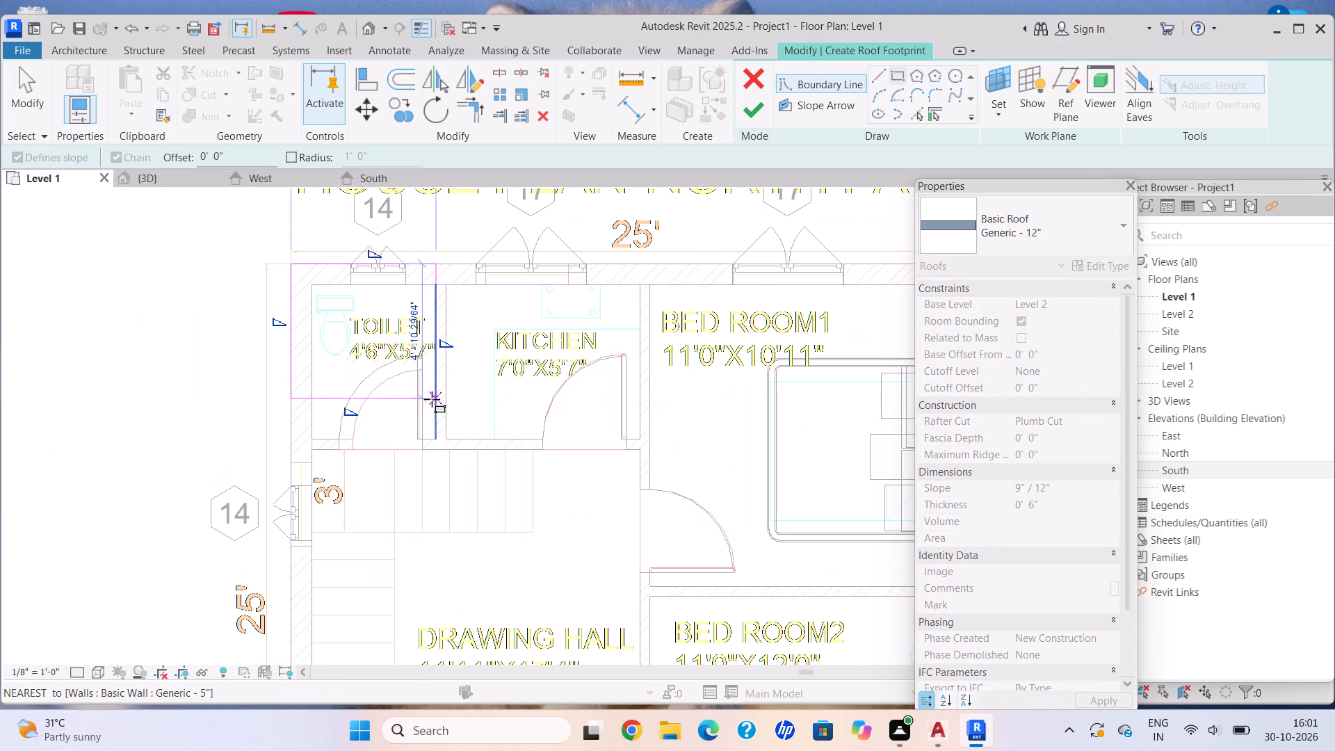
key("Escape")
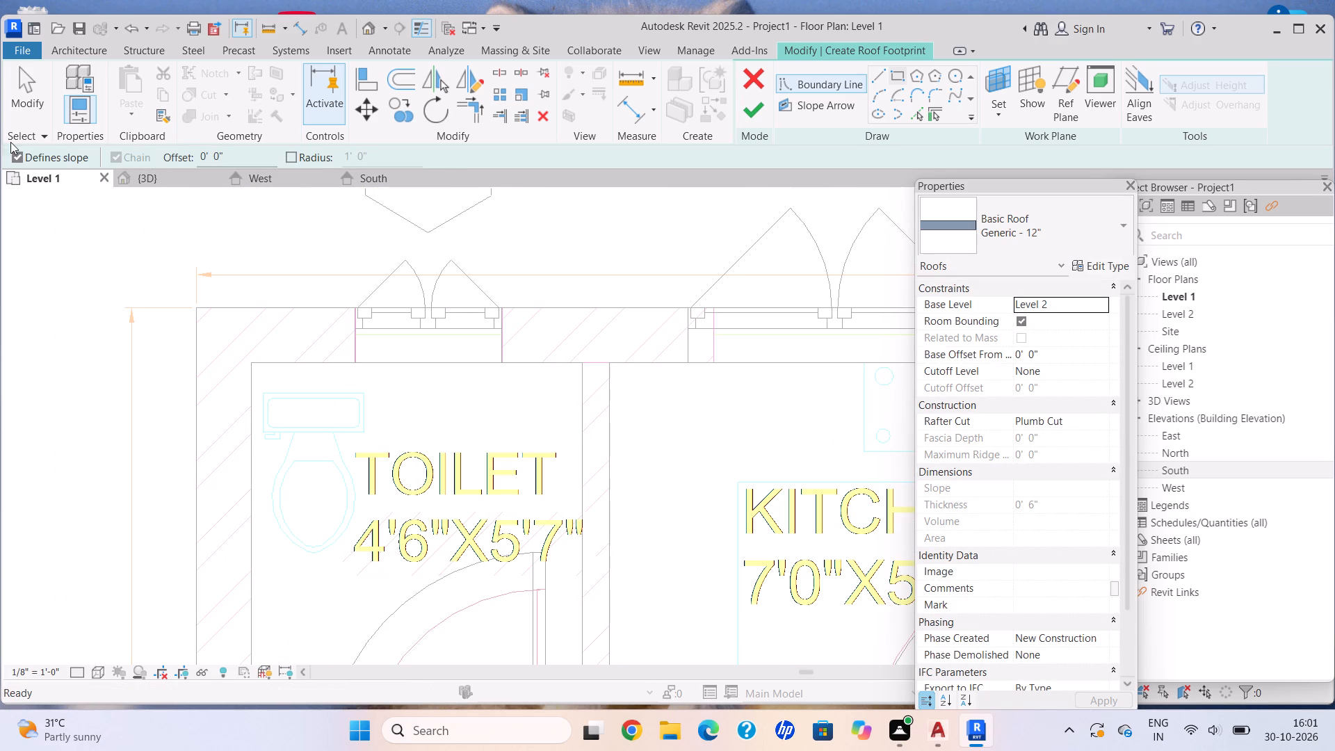
Sketch a rectangular roof boundary without defined slope, offset 2' outside the outer walls from the toilet's corner to Bed Room2's opposite corner, and finish the footprint.
left_click(19, 152)
left_click(243, 158)
key("BackSpace")
key("BackSpace")
key("BackSpace")
key("BackSpace")
key("BackSpace")
key("BackSpace")
key("BackSpace")
key("BackSpace")
key("BackSpace")
key("BackSpace")
key("BackSpace")
key("BackSpace")
key("BackSpace")
key("2")
key("apostrophe")
key("Return")
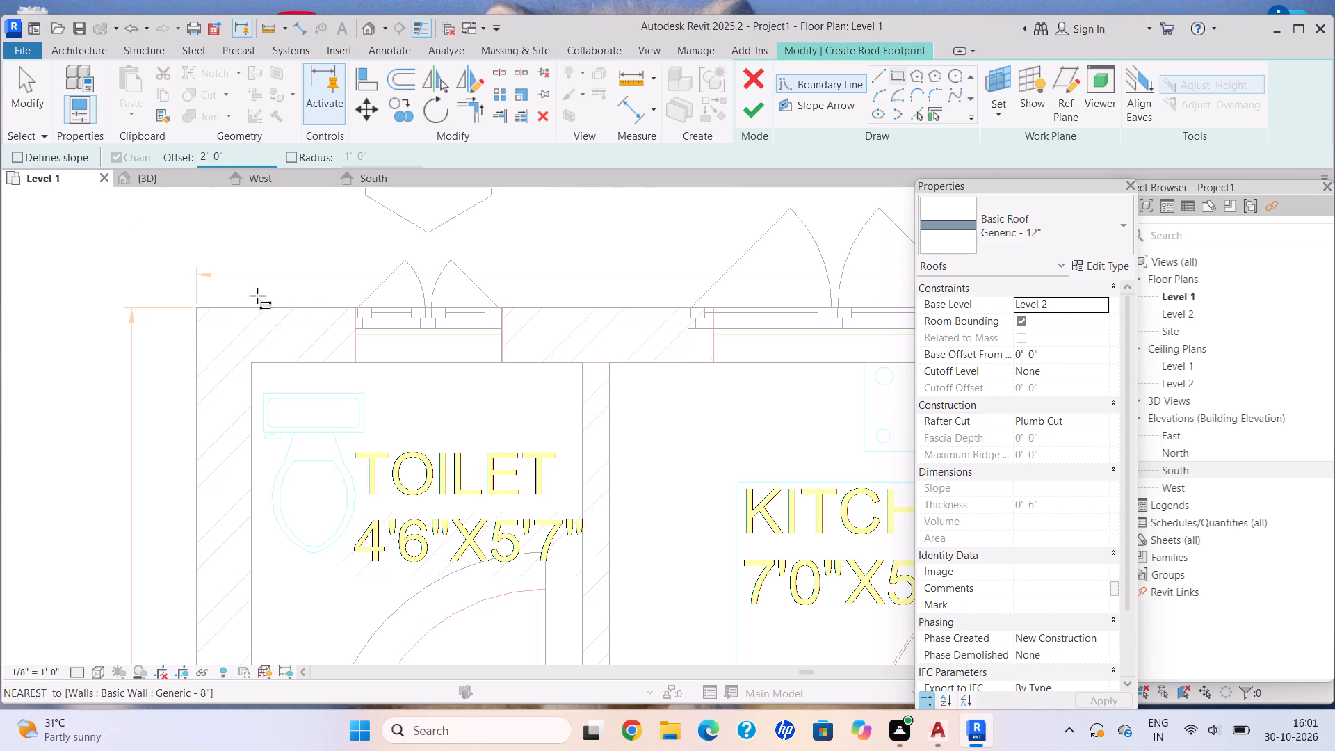
middle_click_drag(241, 296, 228, 291)
left_click(181, 304)
scroll(693, 540, "down", 2)
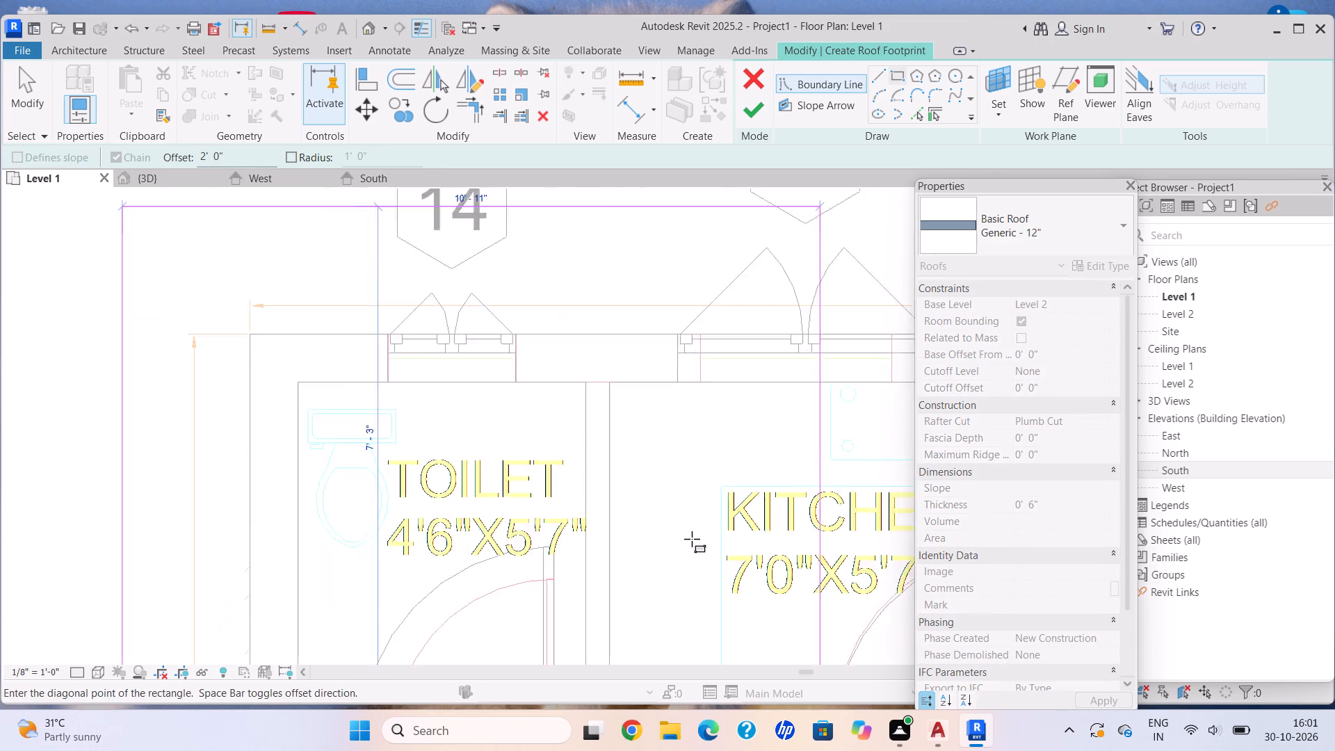
scroll(692, 539, "down", 5)
middle_click_drag(679, 524, 515, 302)
scroll(647, 508, "down", 5)
middle_click_drag(647, 508, 537, 350)
middle_click(624, 489)
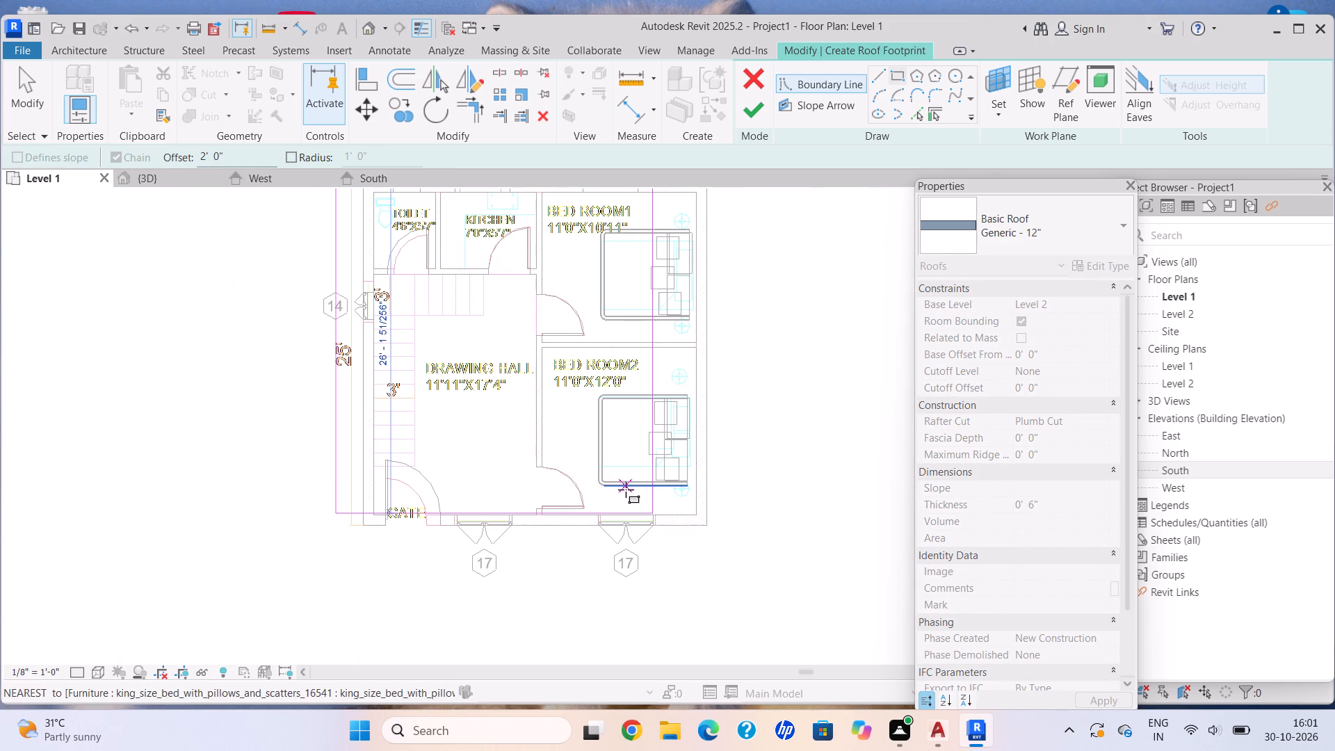
scroll(630, 492, "up", 4)
left_click(764, 551)
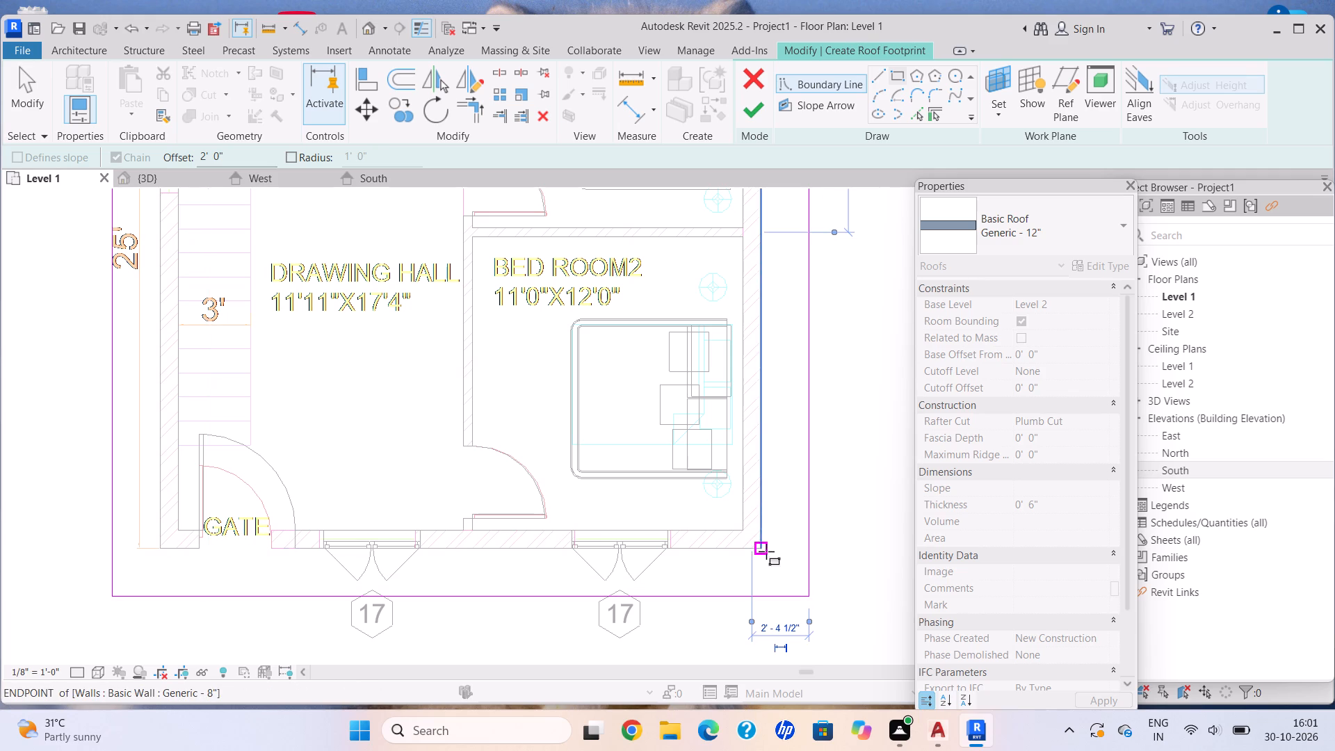
left_click(750, 114)
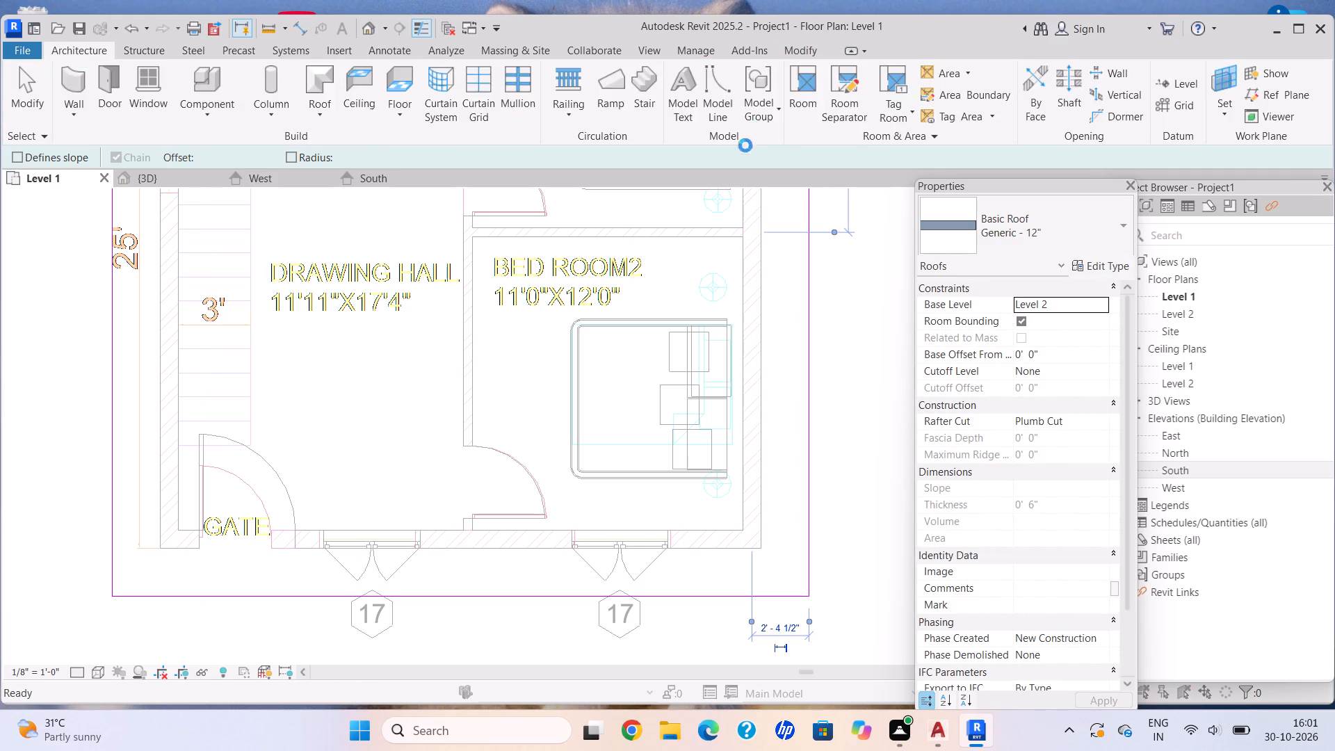
Attach the highlighted walls to the flat roof.
left_click(713, 370)
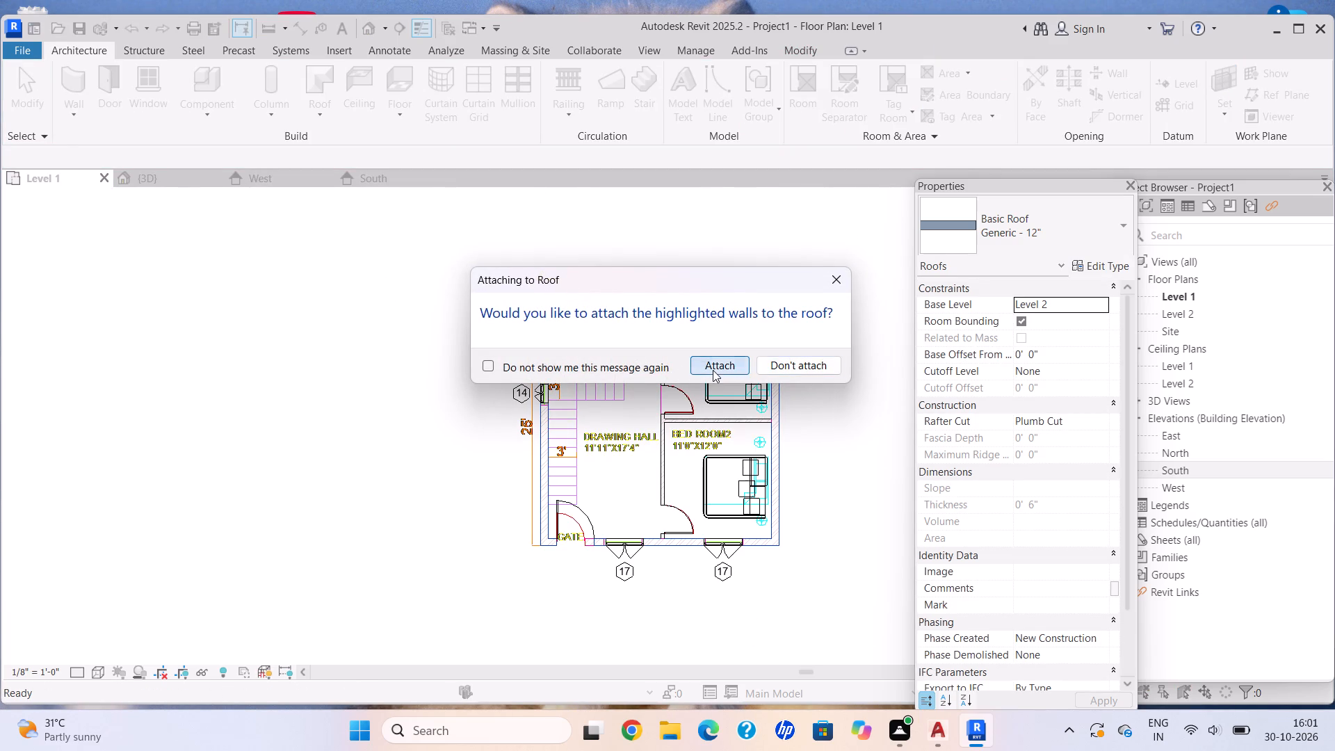
Examine the flat roof and its overhang above the walls in the 3D view.
left_click(148, 179)
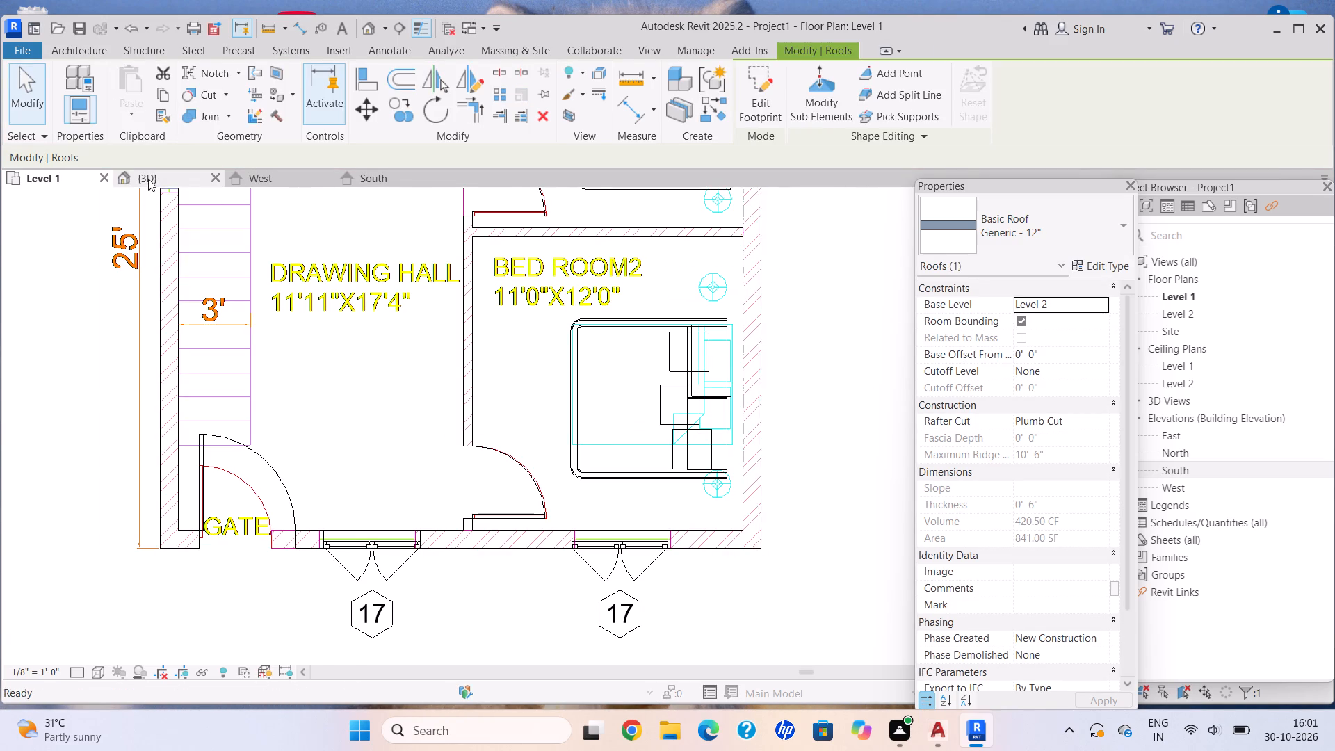
scroll(335, 415, "up", 8)
scroll(312, 455, "down", 1)
middle_click_drag(348, 444, 454, 423)
key("Escape")
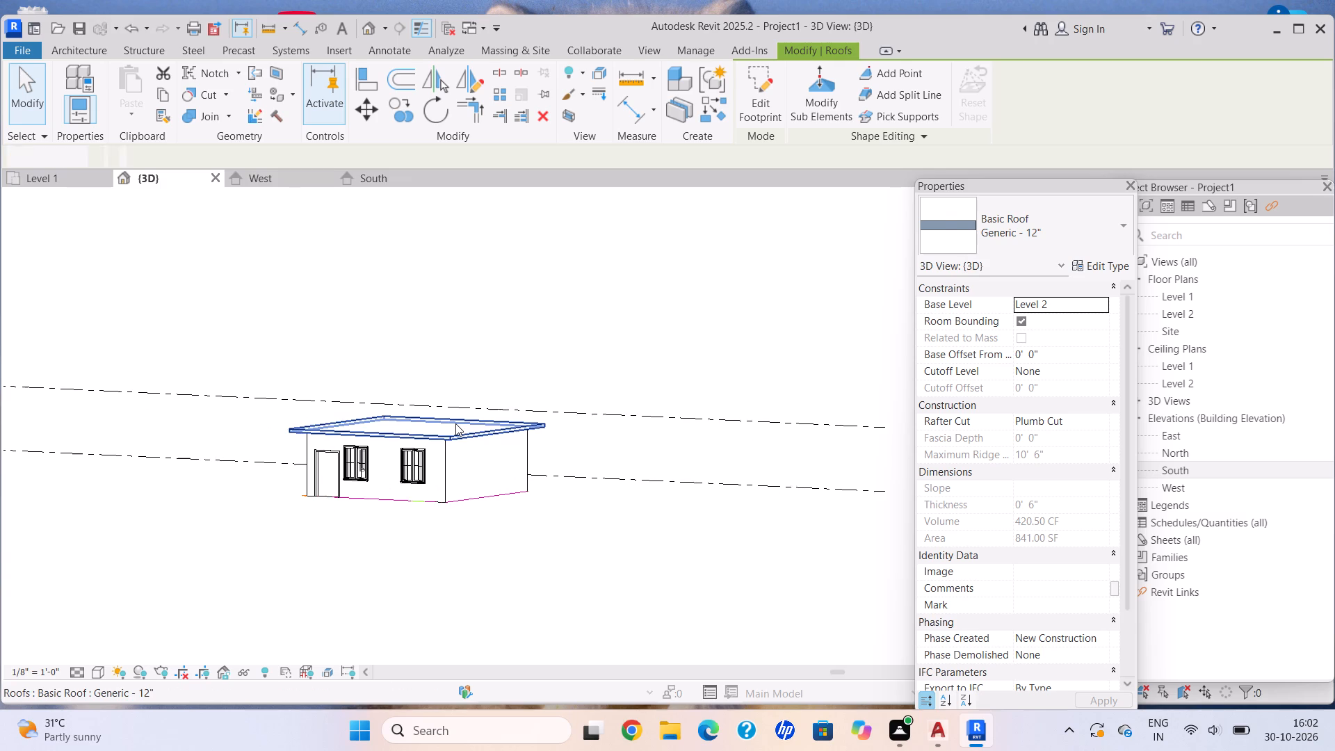
key("Escape")
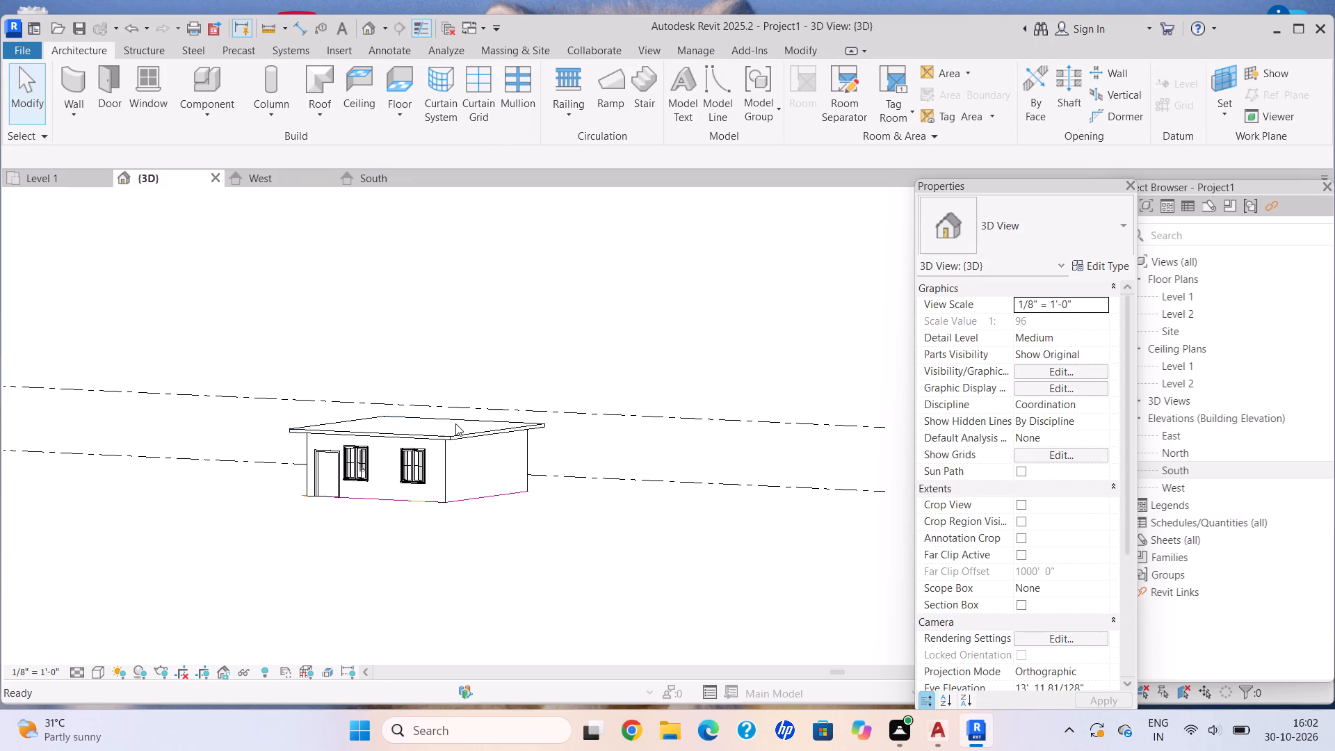
key("Escape")
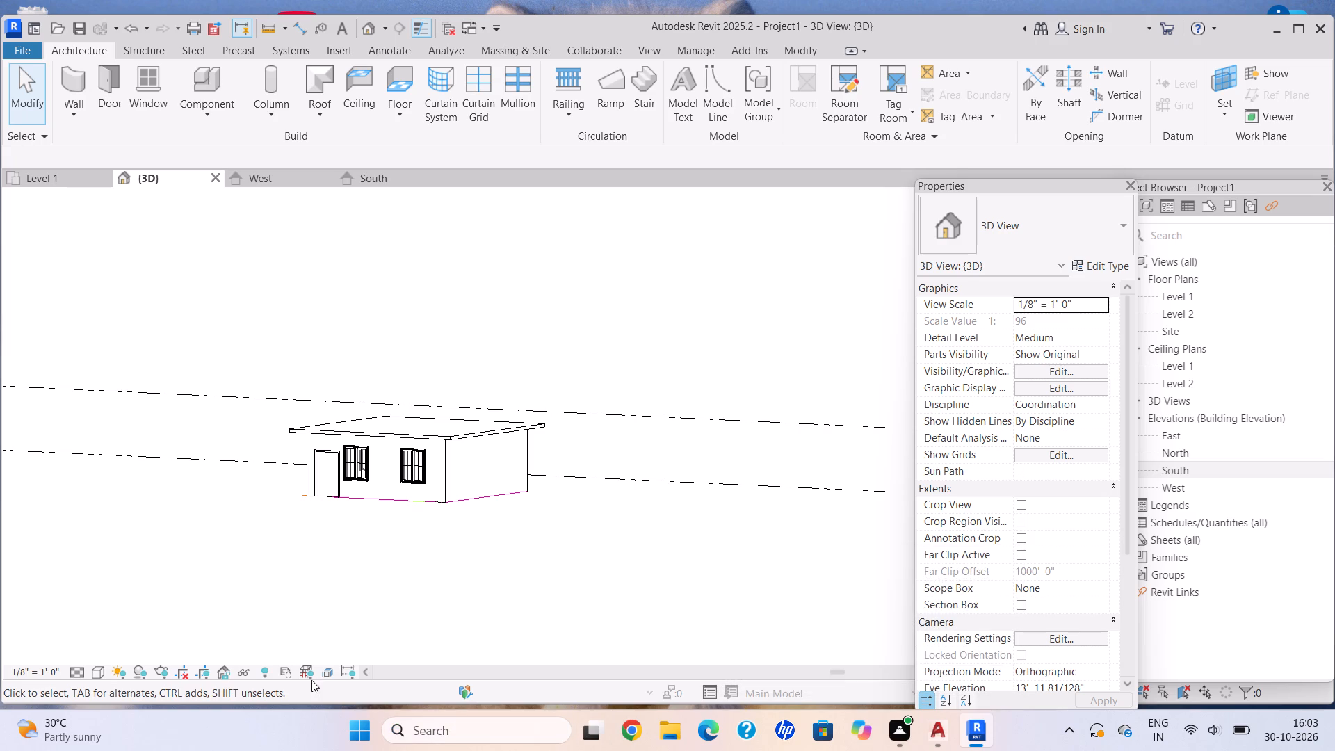
scroll(329, 538, "up", 6)
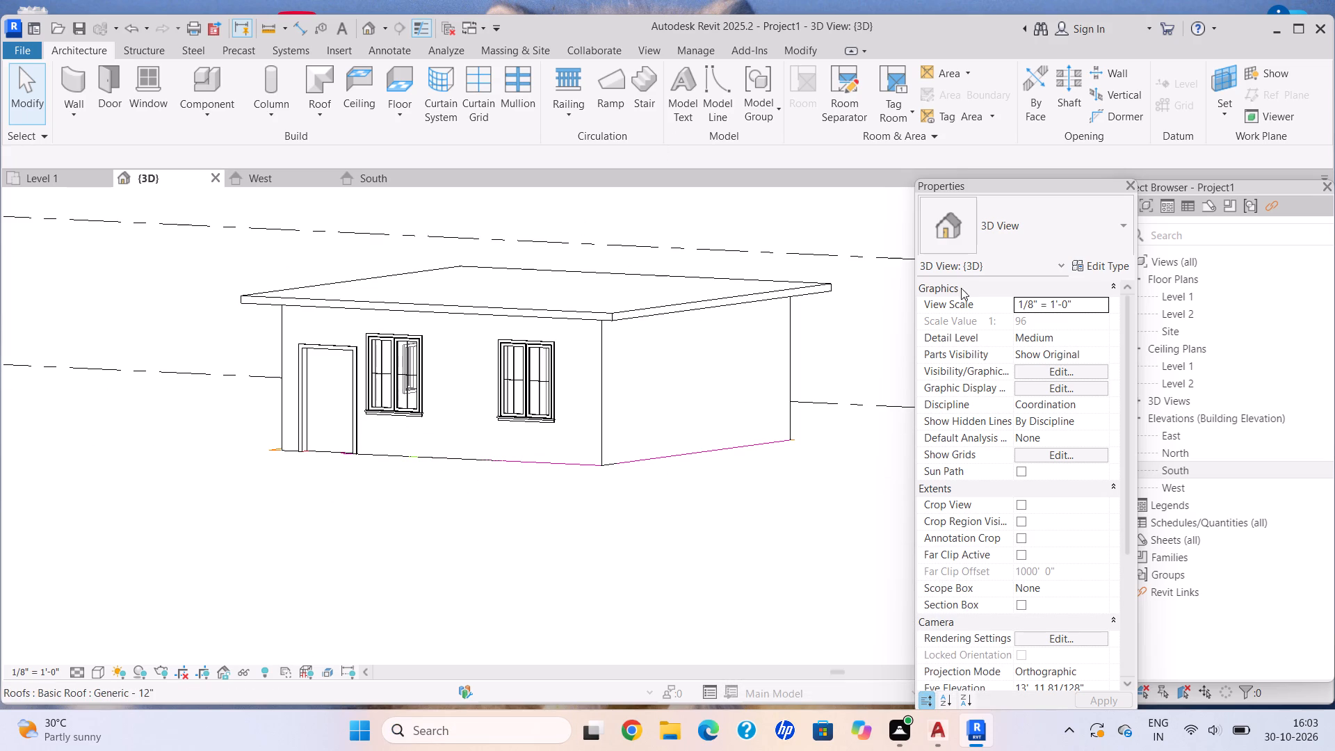
In the South elevation, add a level 10' above Level 2 by picking its line with a 10' offset.
double_click(1179, 471)
middle_click_drag(470, 421, 286, 471)
scroll(325, 463, "up", 5)
scroll(305, 411, "down", 1)
middle_click_drag(339, 428, 535, 494)
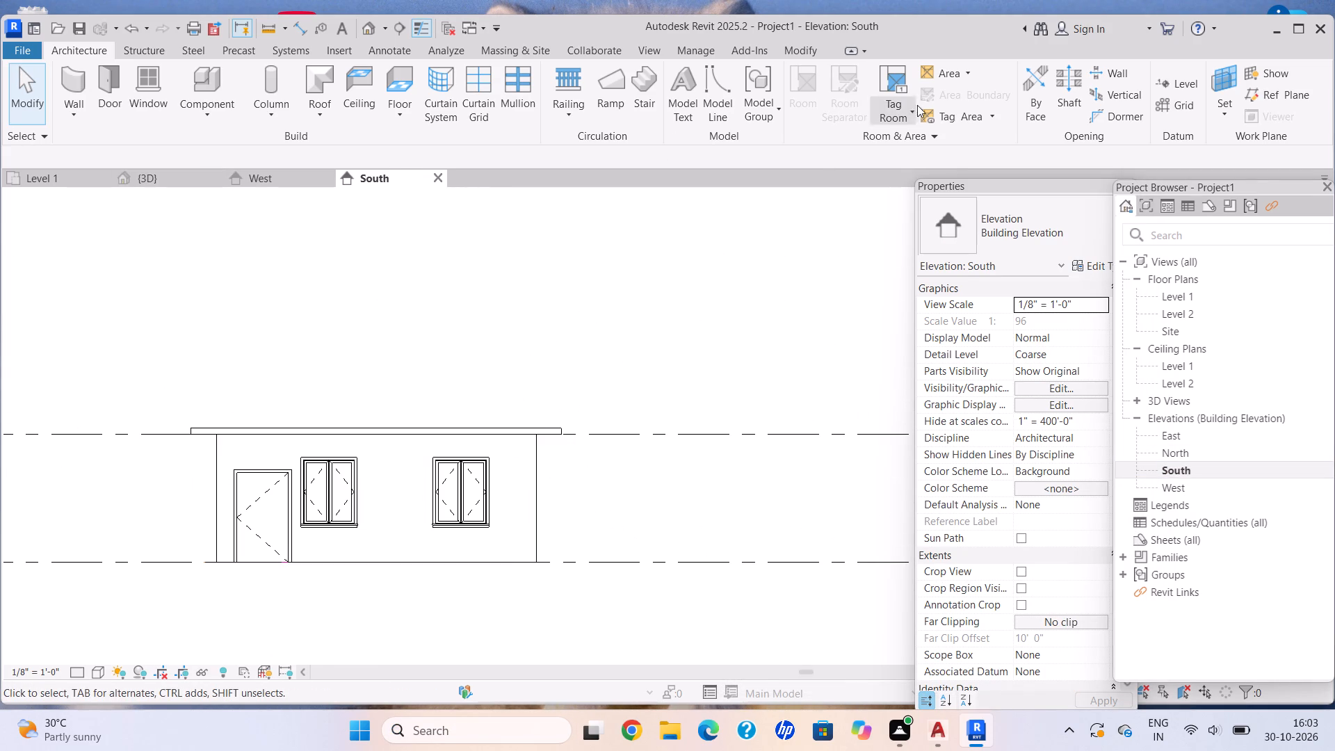
left_click(1188, 86)
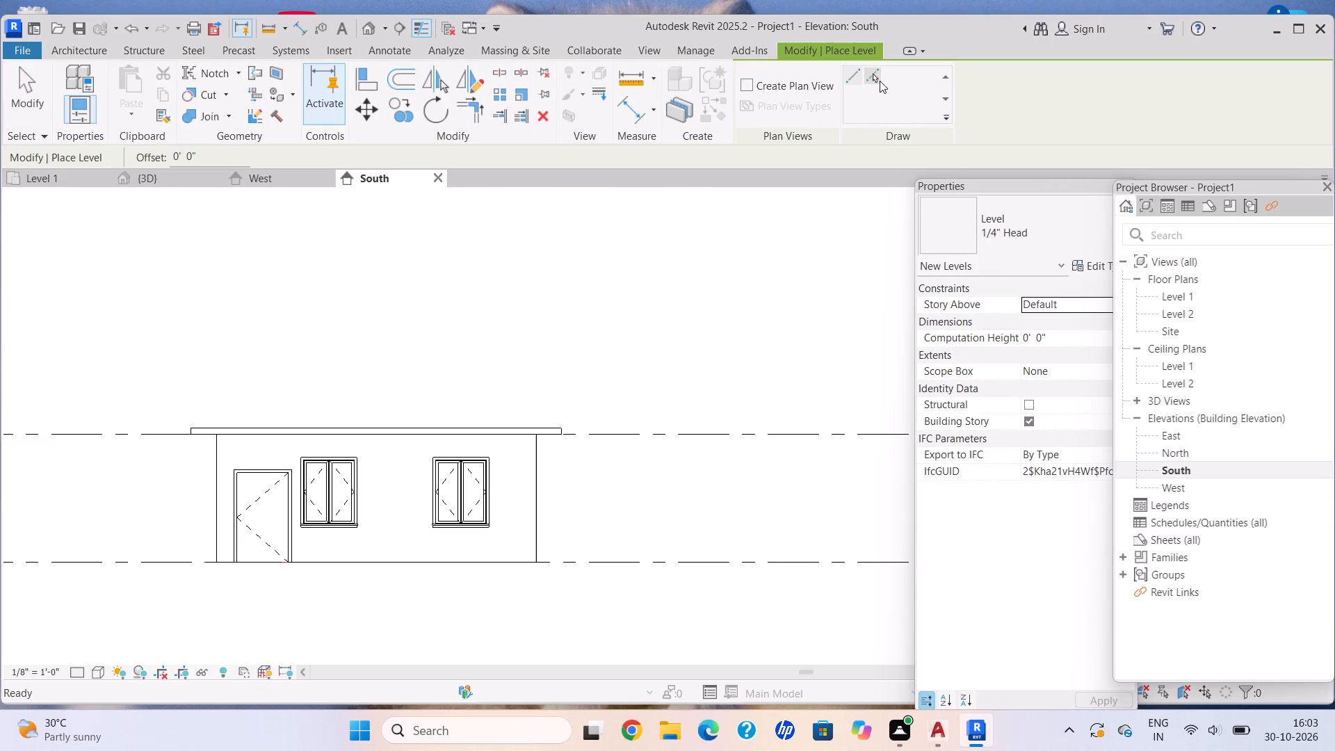
left_click(875, 76)
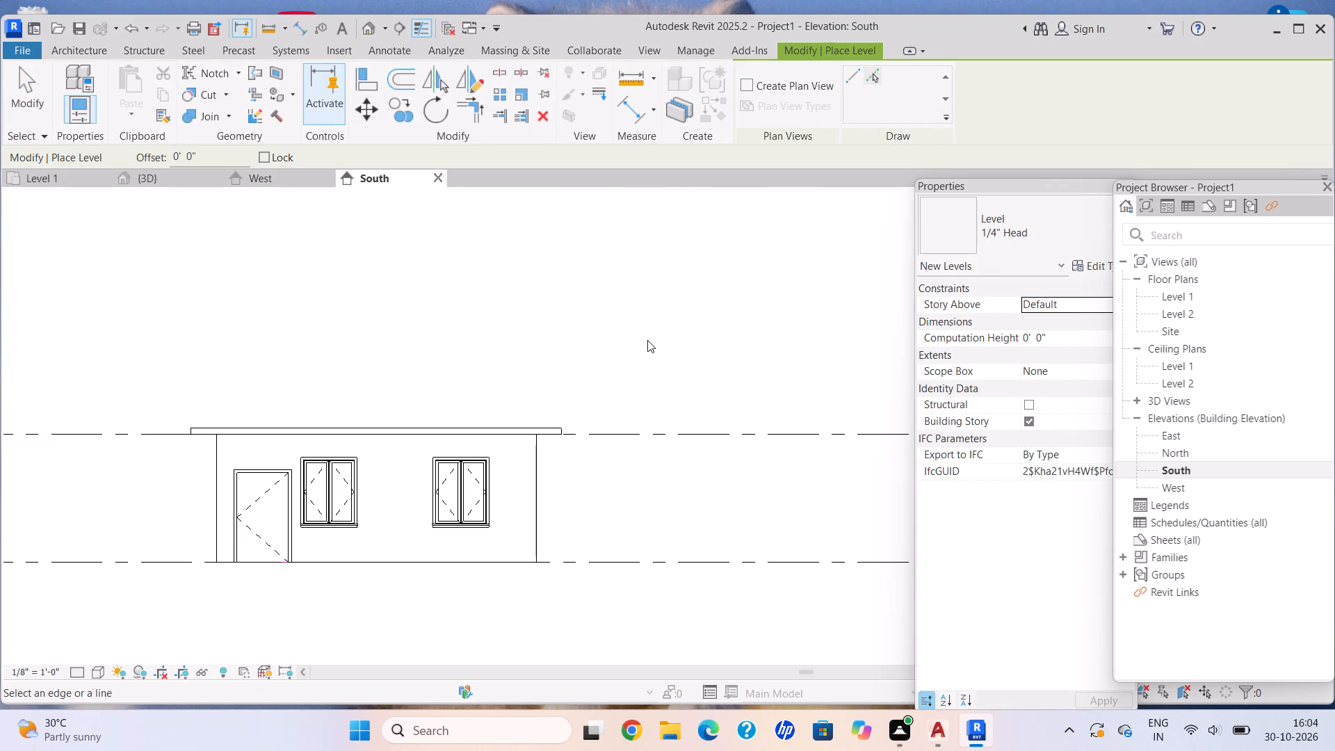
left_click(870, 76)
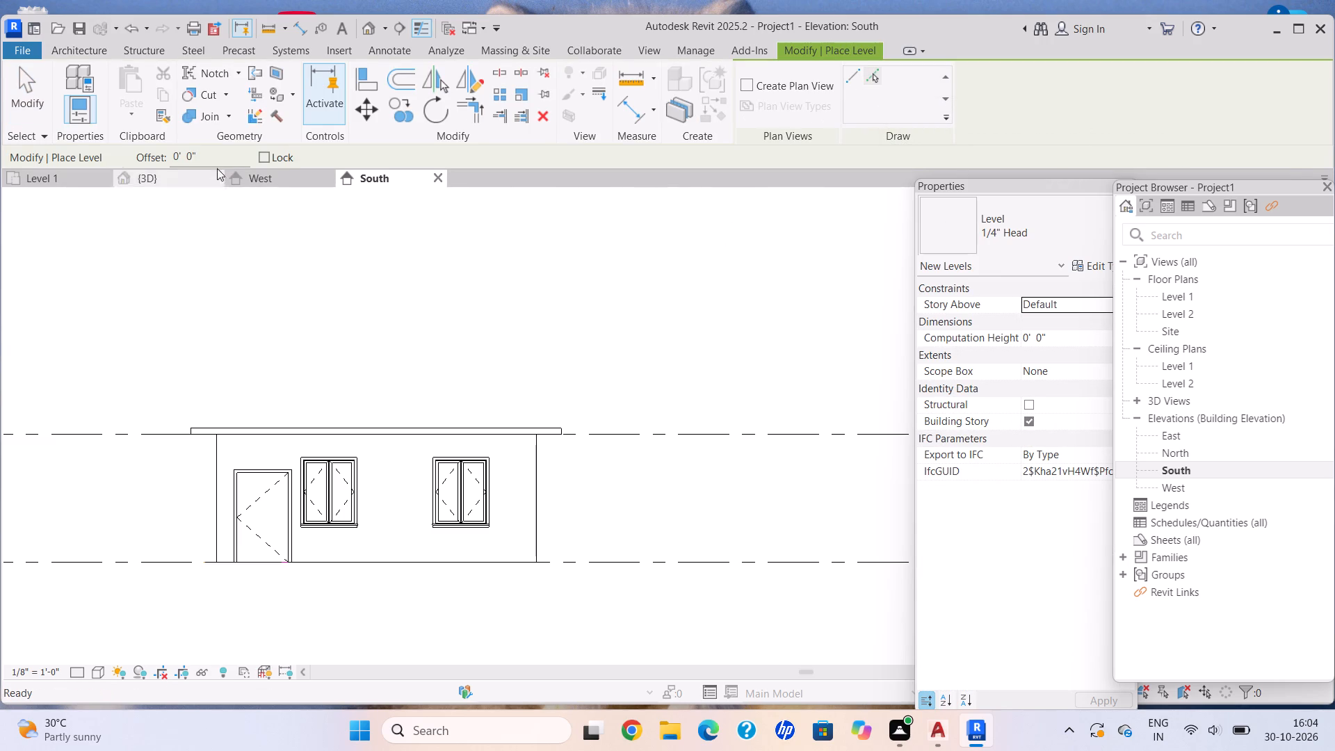
left_click(225, 158)
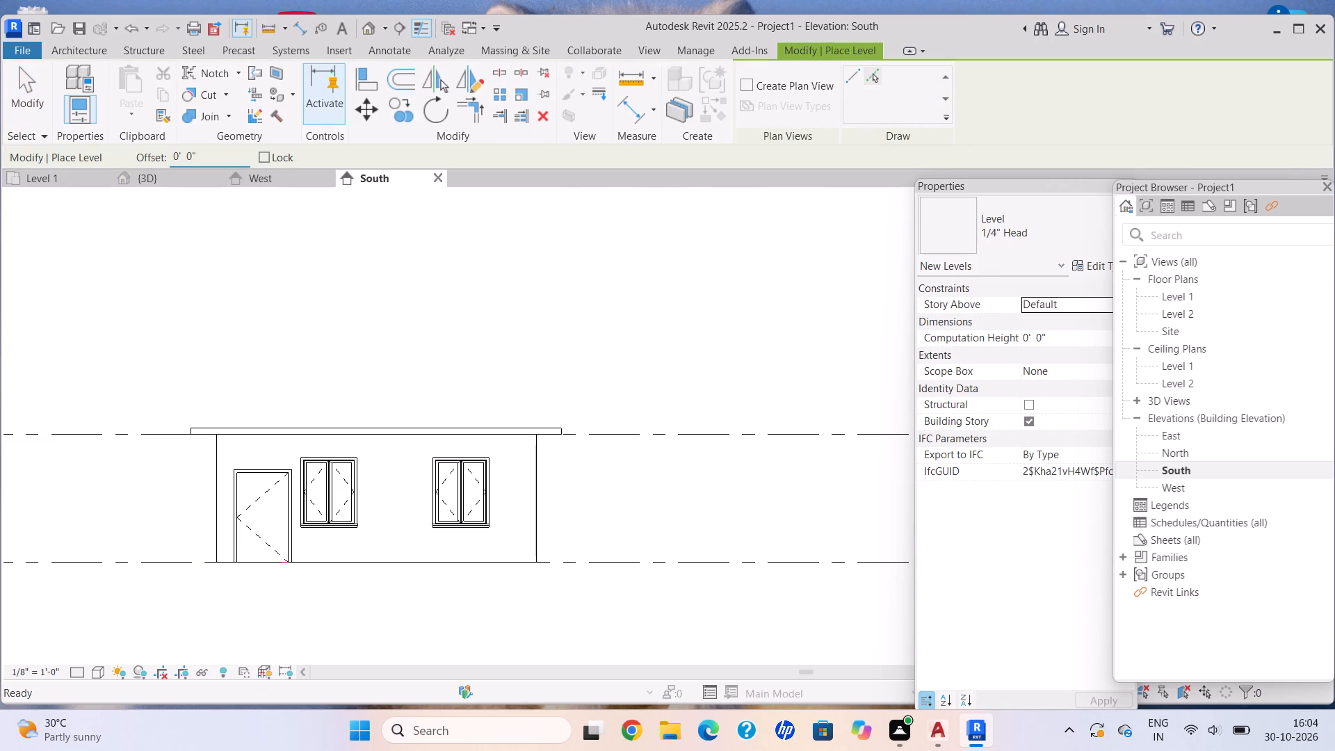
key("BackSpace")
key("BackSpace")
key("BackSpace")
key("BackSpace")
key("BackSpace")
key("BackSpace")
key("BackSpace")
key("BackSpace")
key("BackSpace")
type("10'")
key("Return")
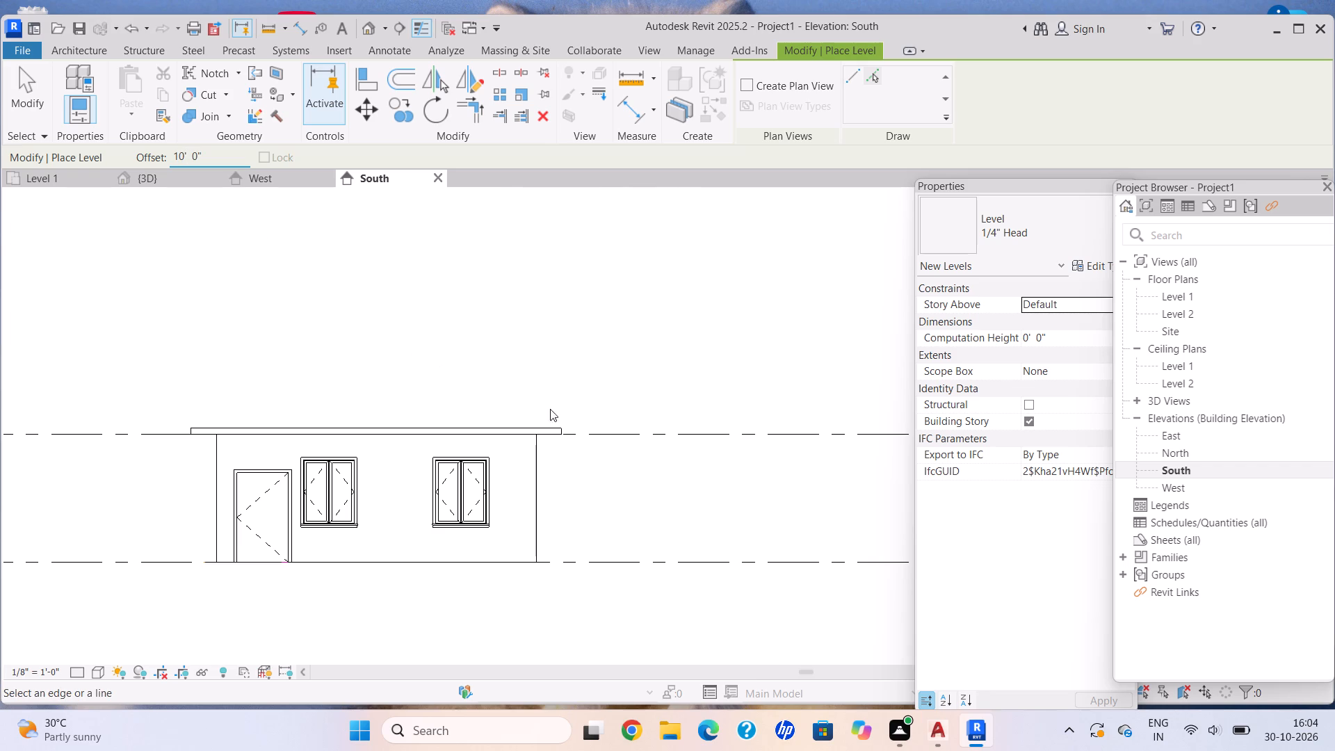
left_click(593, 430)
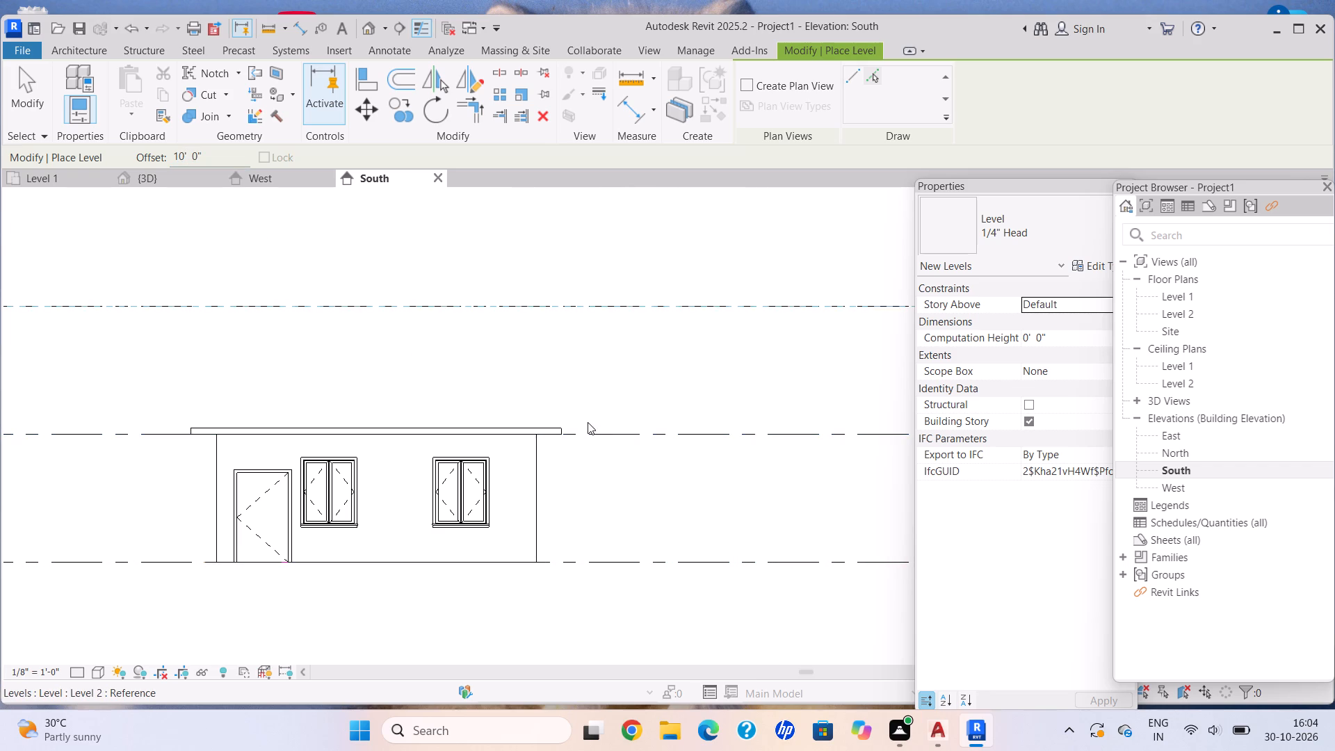
Add four more levels at the same 10' offset, each picked from the one below, at 30', 40', 50' and 60'.
scroll(590, 360, "down", 1)
middle_click_drag(588, 378, 443, 542)
left_click(506, 475)
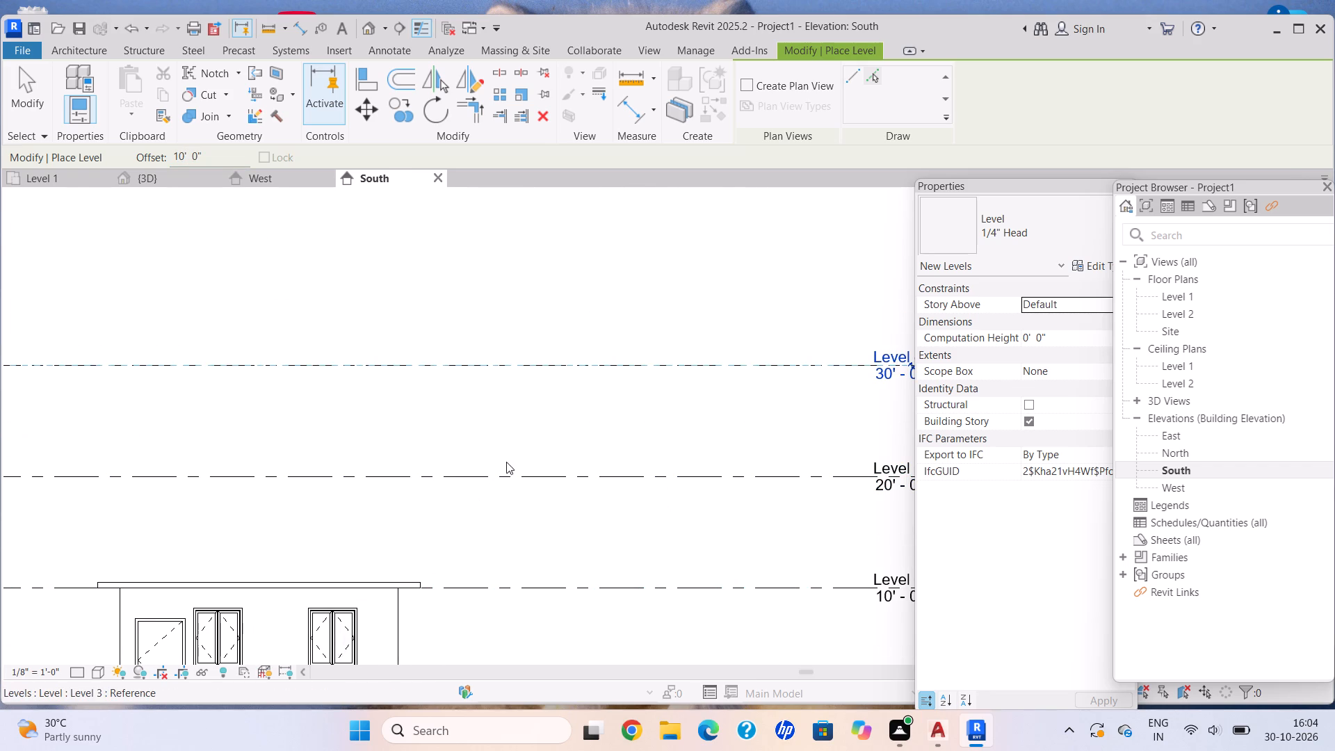
left_click(502, 360)
middle_click_drag(525, 275, 528, 499)
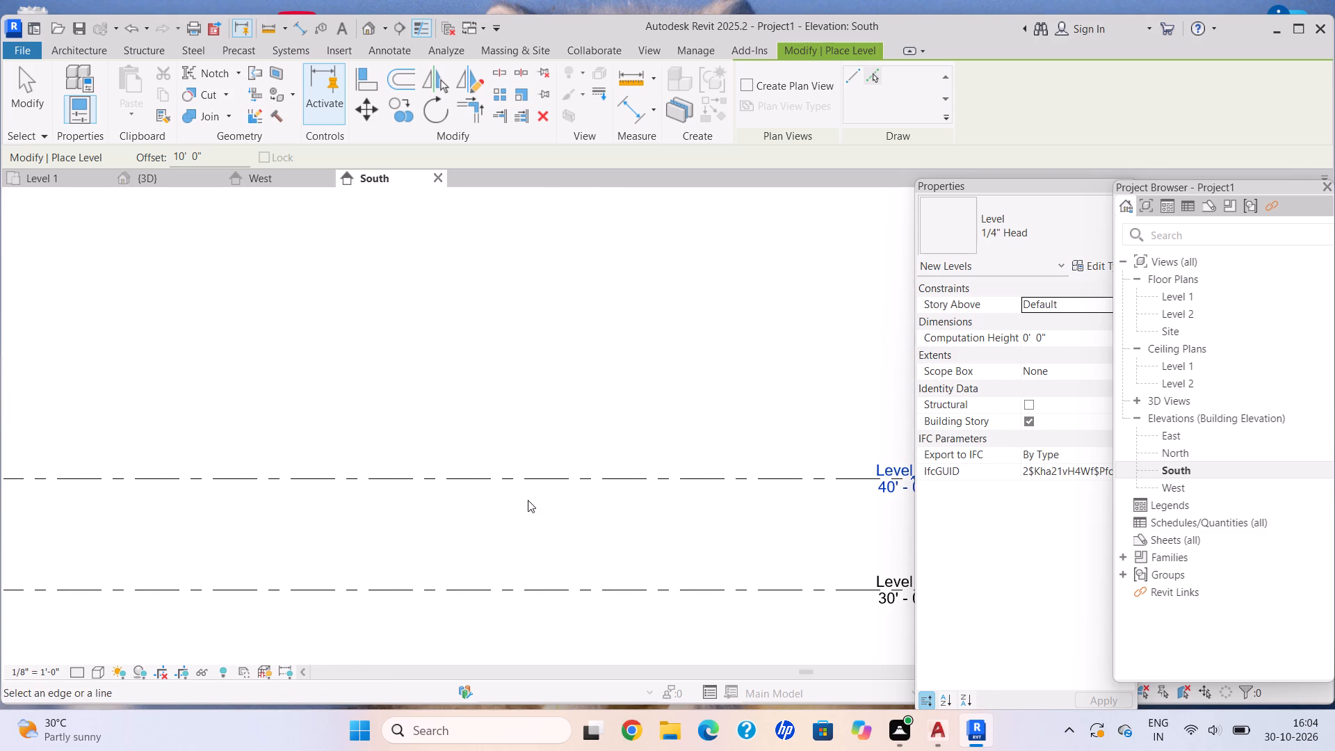
left_click(517, 476)
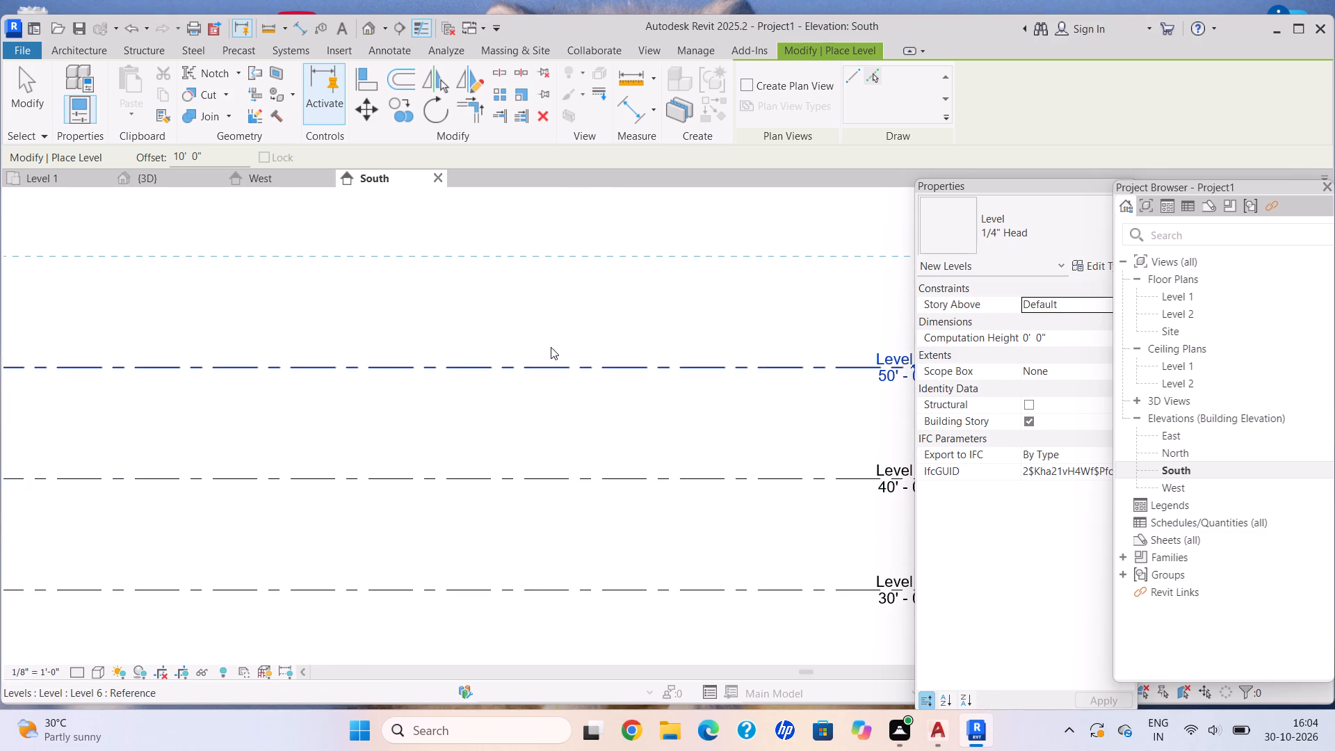
left_click(556, 362)
scroll(571, 528, "down", 7)
middle_click_drag(574, 520, 584, 483)
middle_click_drag(592, 453, 621, 341)
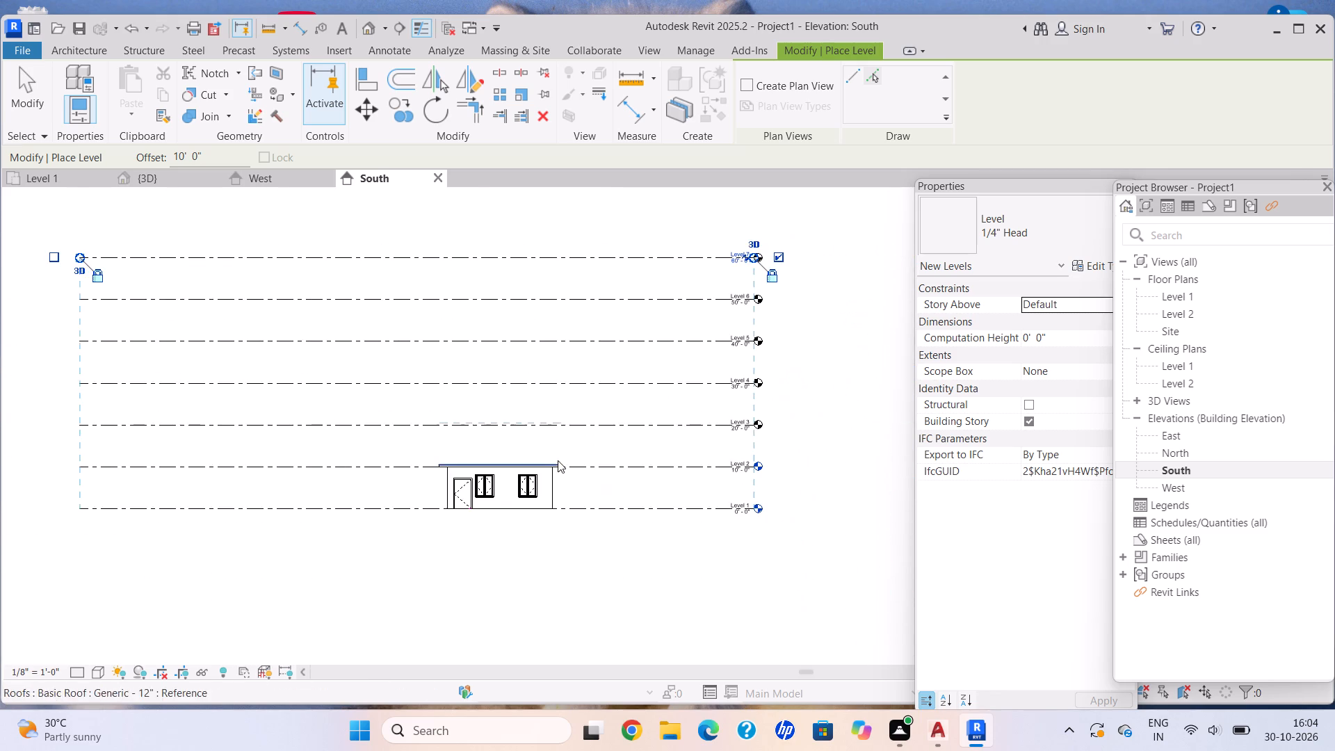
middle_click_drag(558, 461, 597, 437)
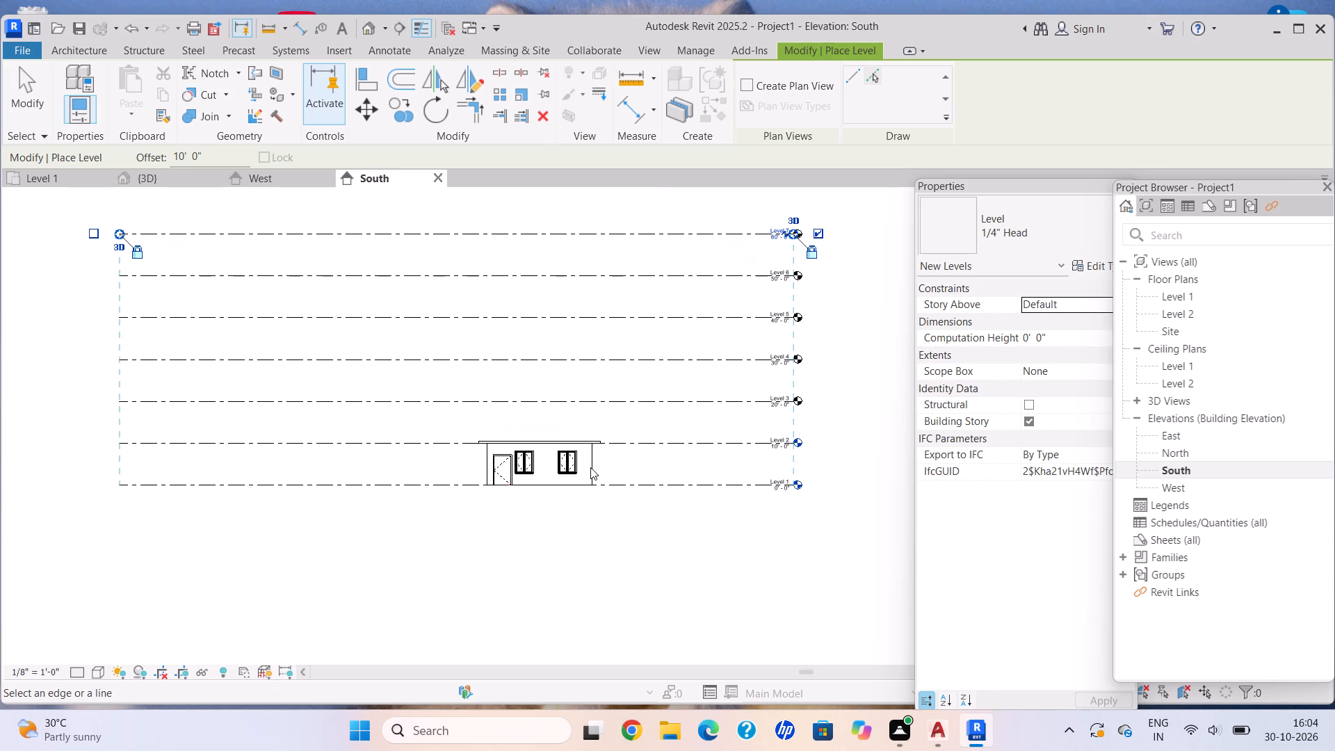
key("Escape")
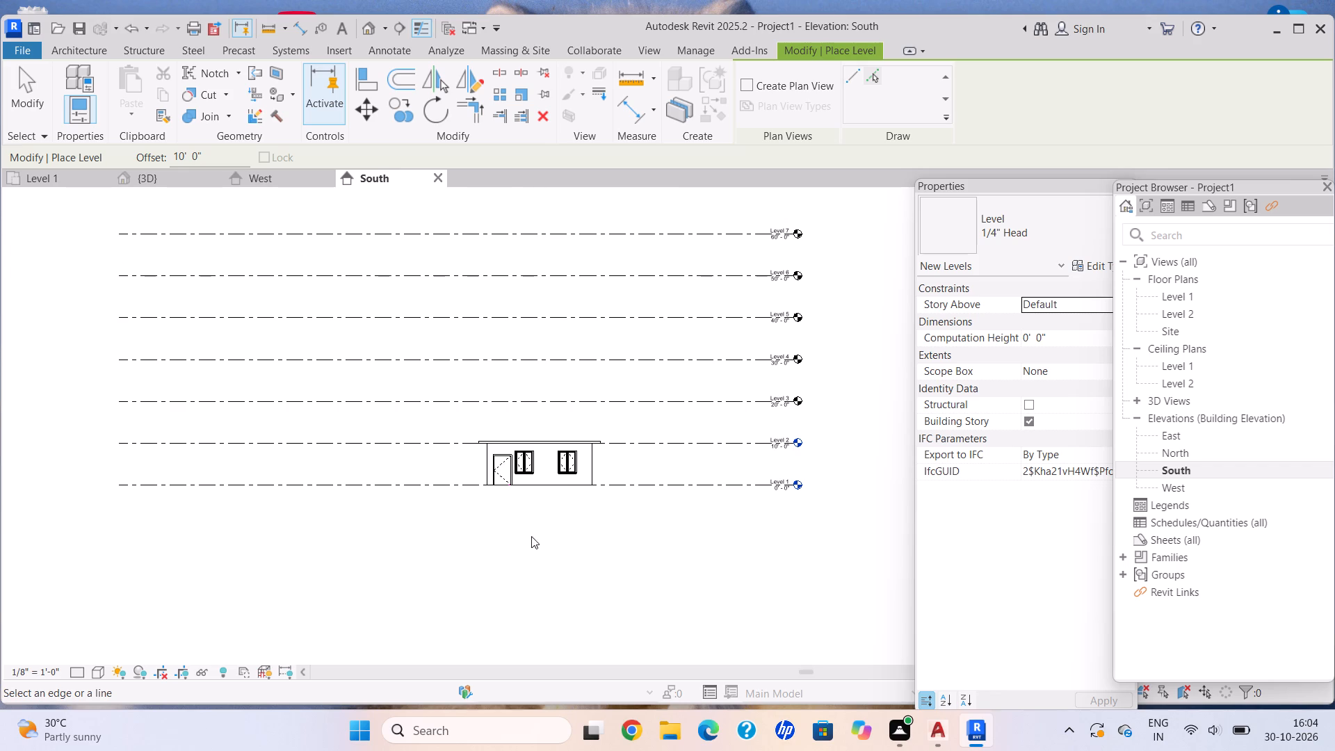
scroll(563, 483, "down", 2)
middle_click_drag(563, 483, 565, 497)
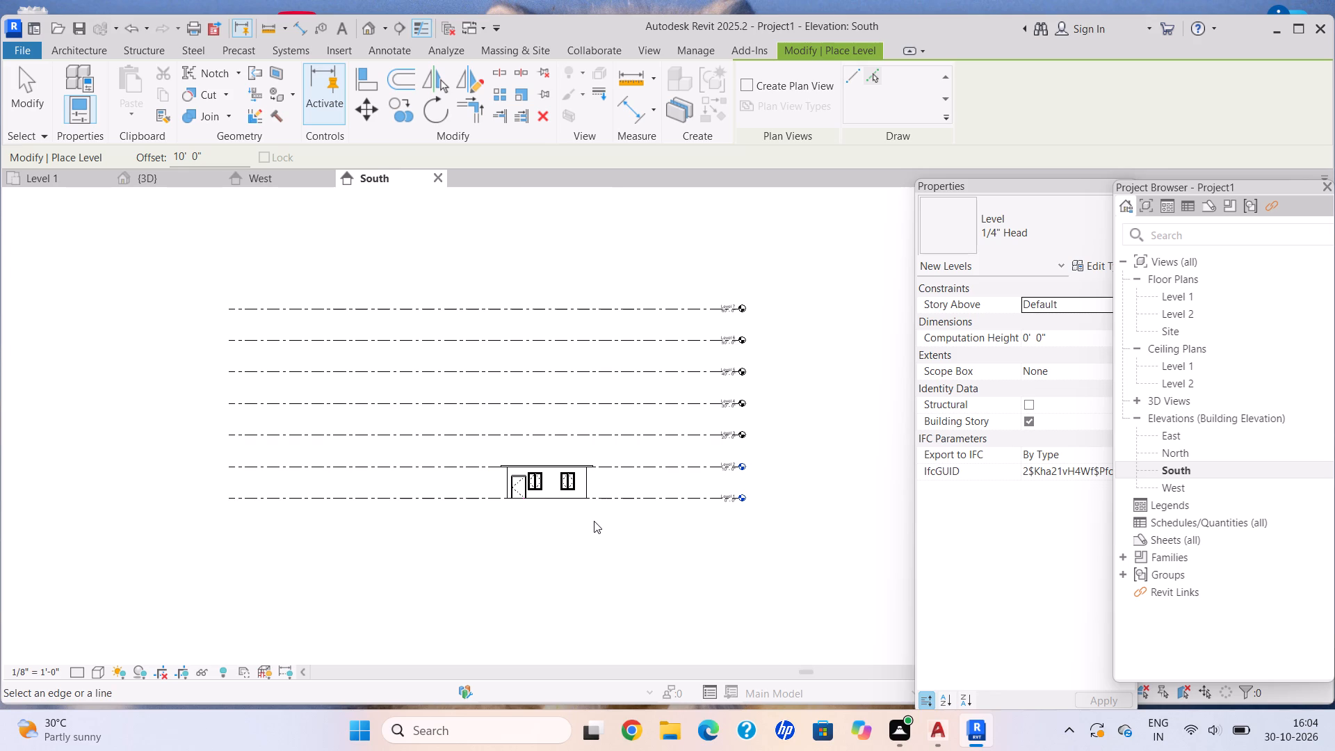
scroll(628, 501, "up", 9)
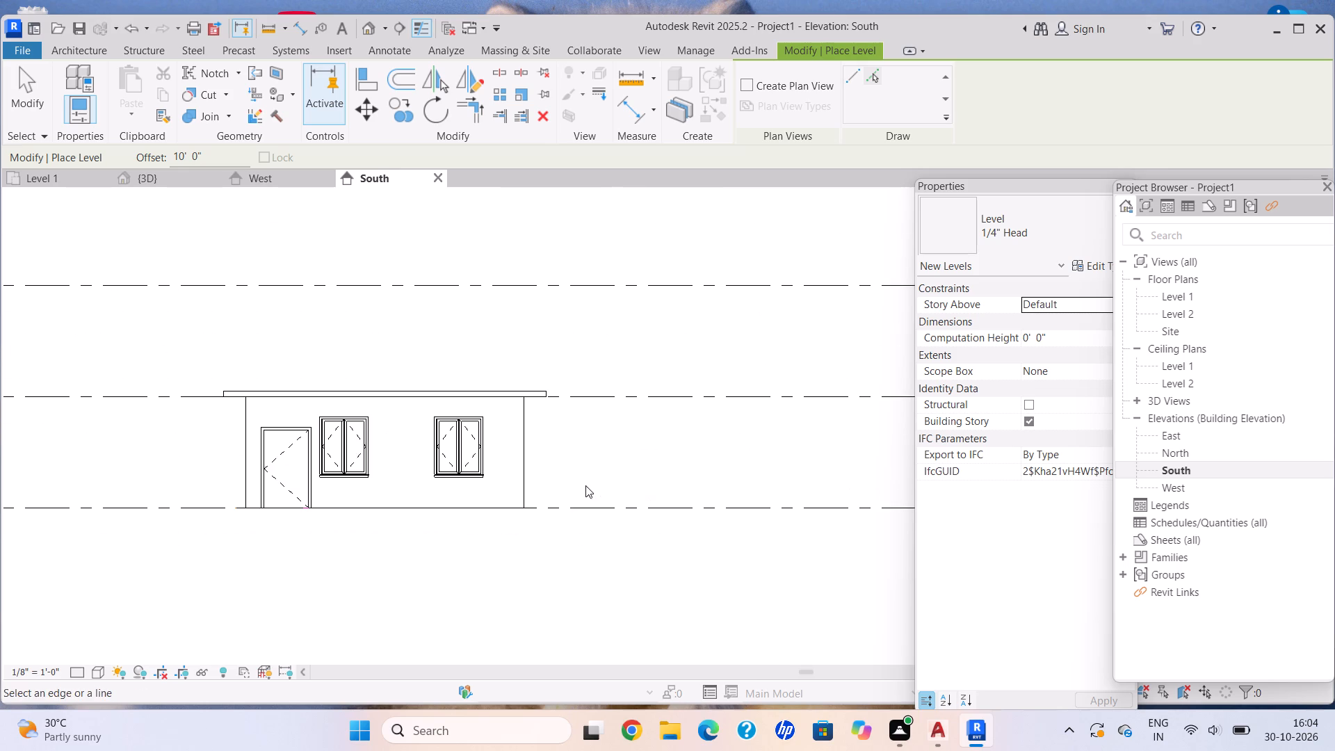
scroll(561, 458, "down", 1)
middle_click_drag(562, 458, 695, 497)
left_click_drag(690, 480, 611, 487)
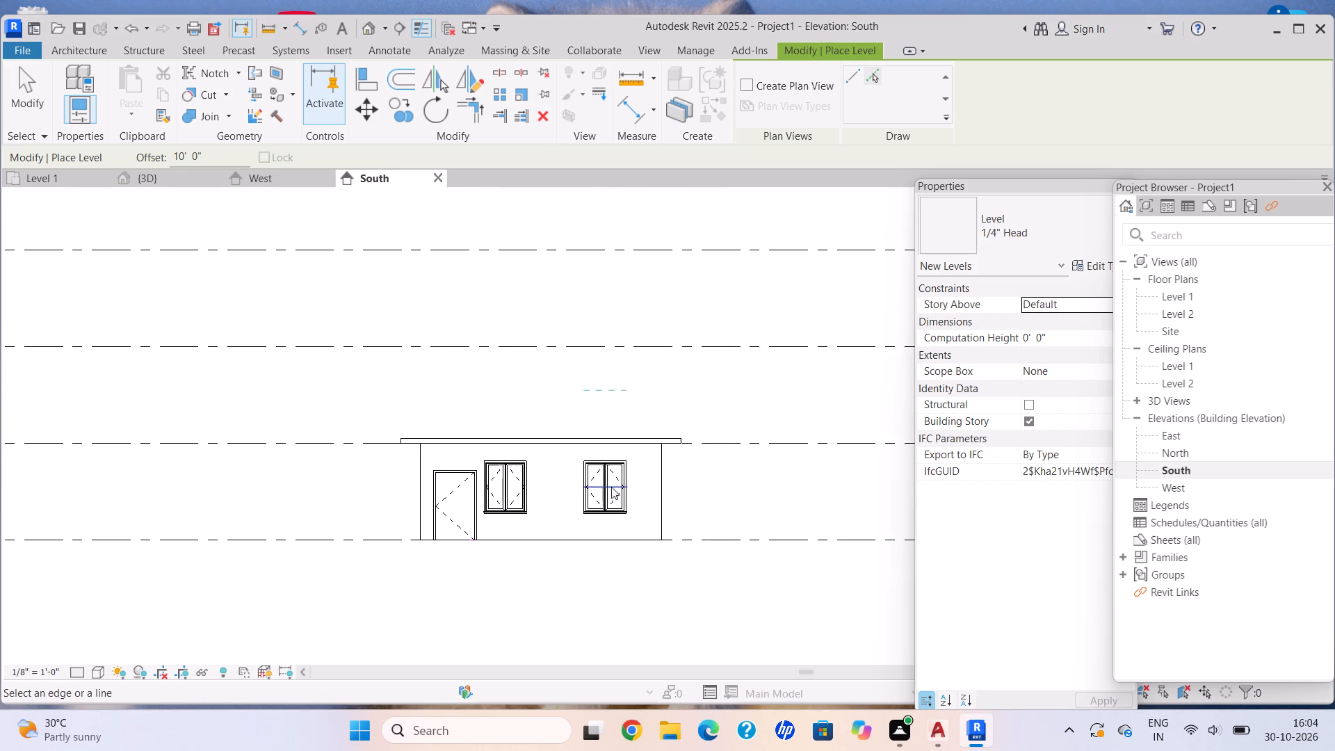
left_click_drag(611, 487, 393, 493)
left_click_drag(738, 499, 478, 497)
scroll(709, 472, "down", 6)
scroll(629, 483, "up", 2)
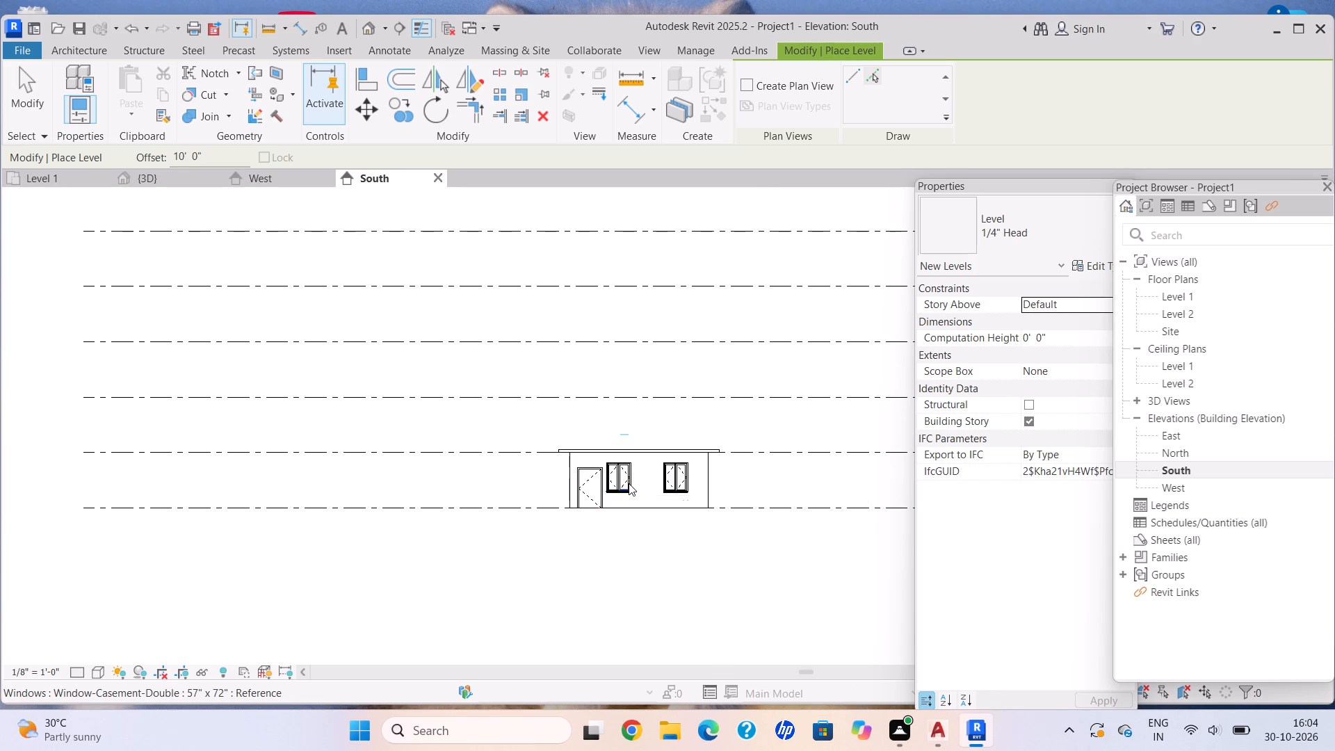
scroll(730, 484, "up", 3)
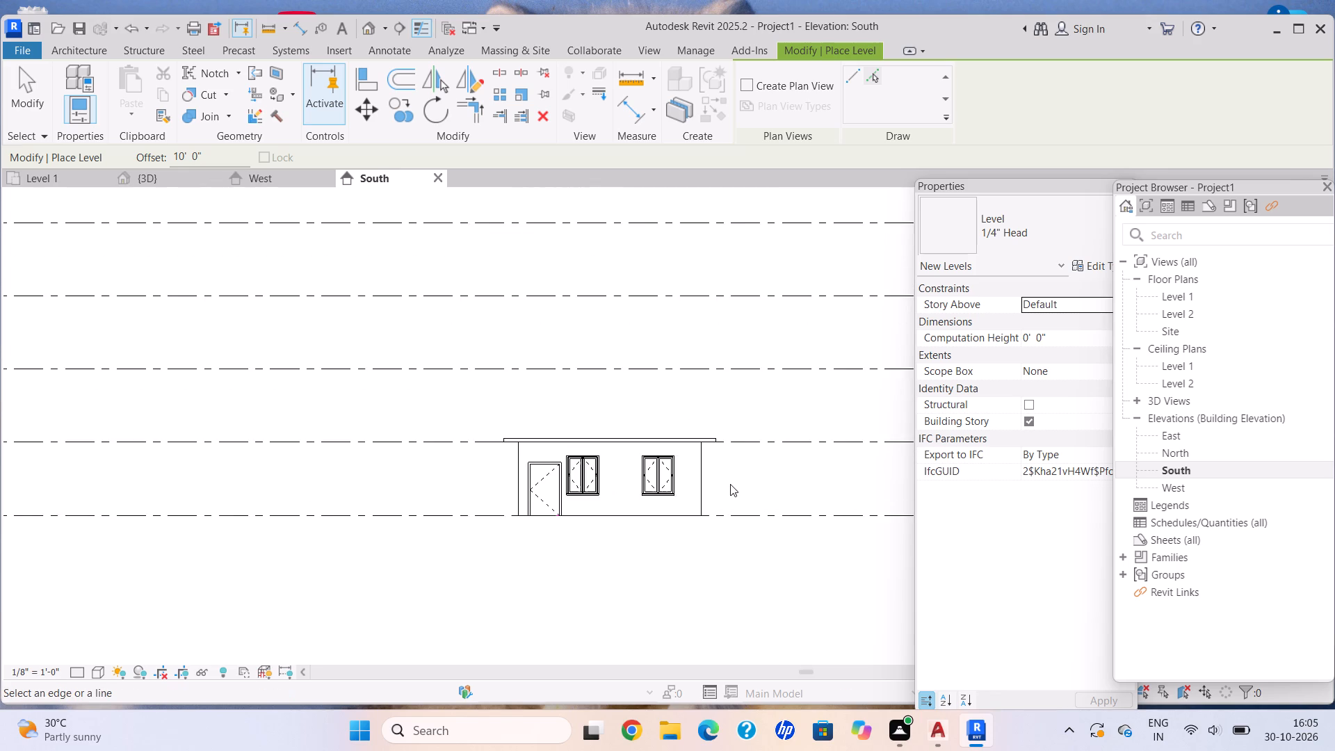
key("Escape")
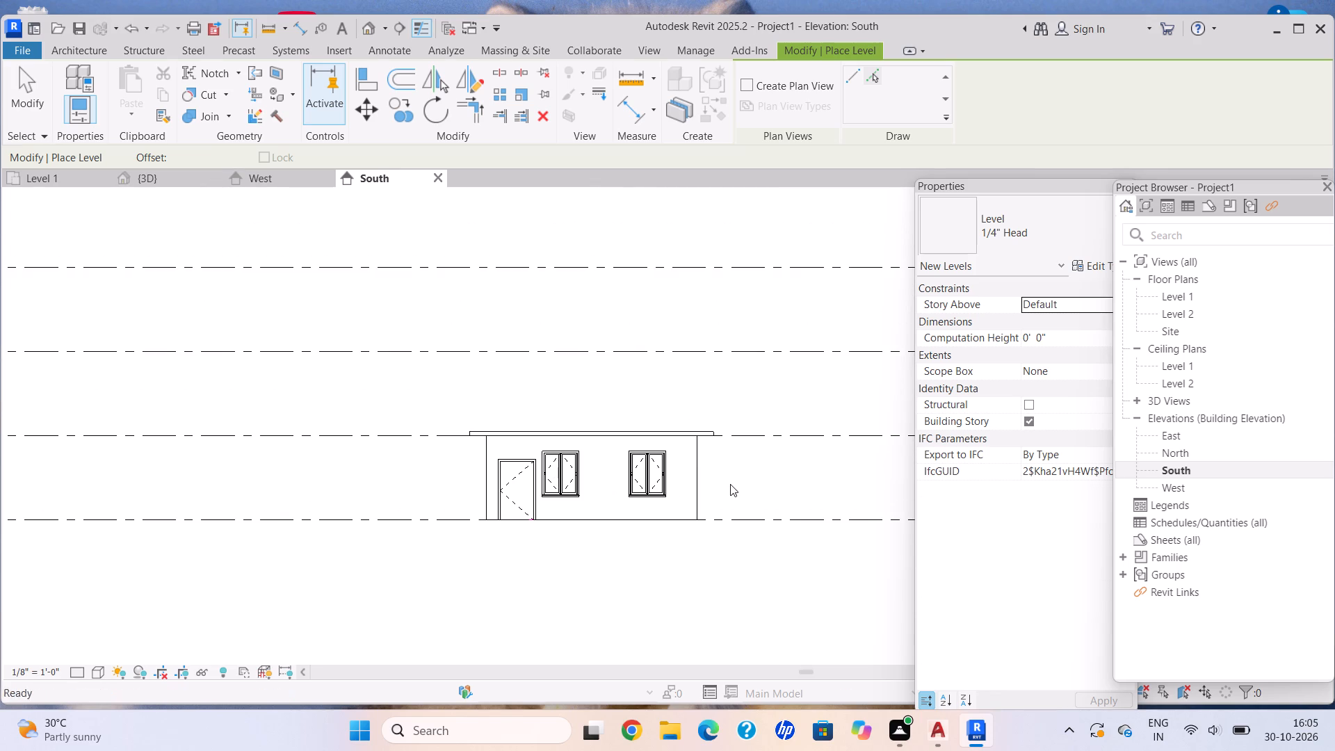
Copy all ground-floor elements below the roof, including walls, doors and windows, and paste them aligned to Level 2, Level 3 and Level 4.
scroll(727, 483, "up", 3)
scroll(706, 480, "down", 3)
middle_click_drag(734, 487, 752, 492)
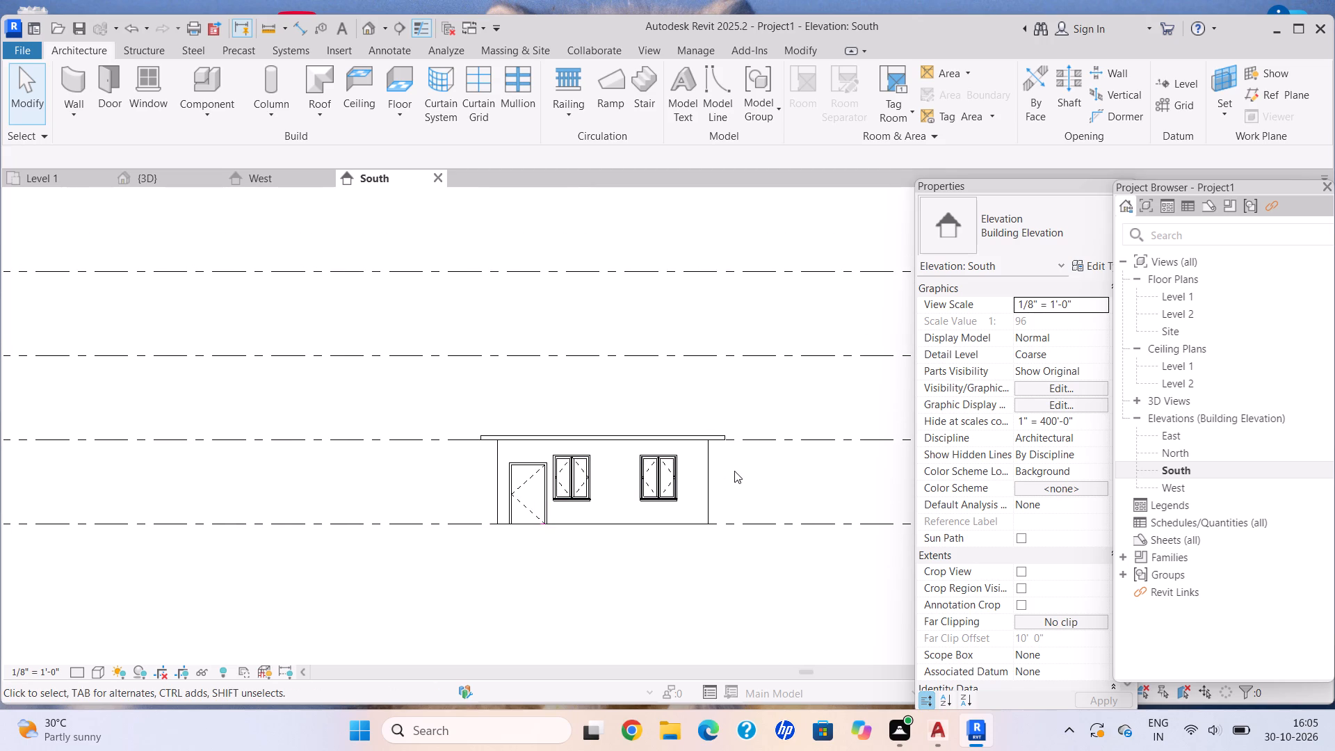
left_click_drag(739, 470, 382, 501)
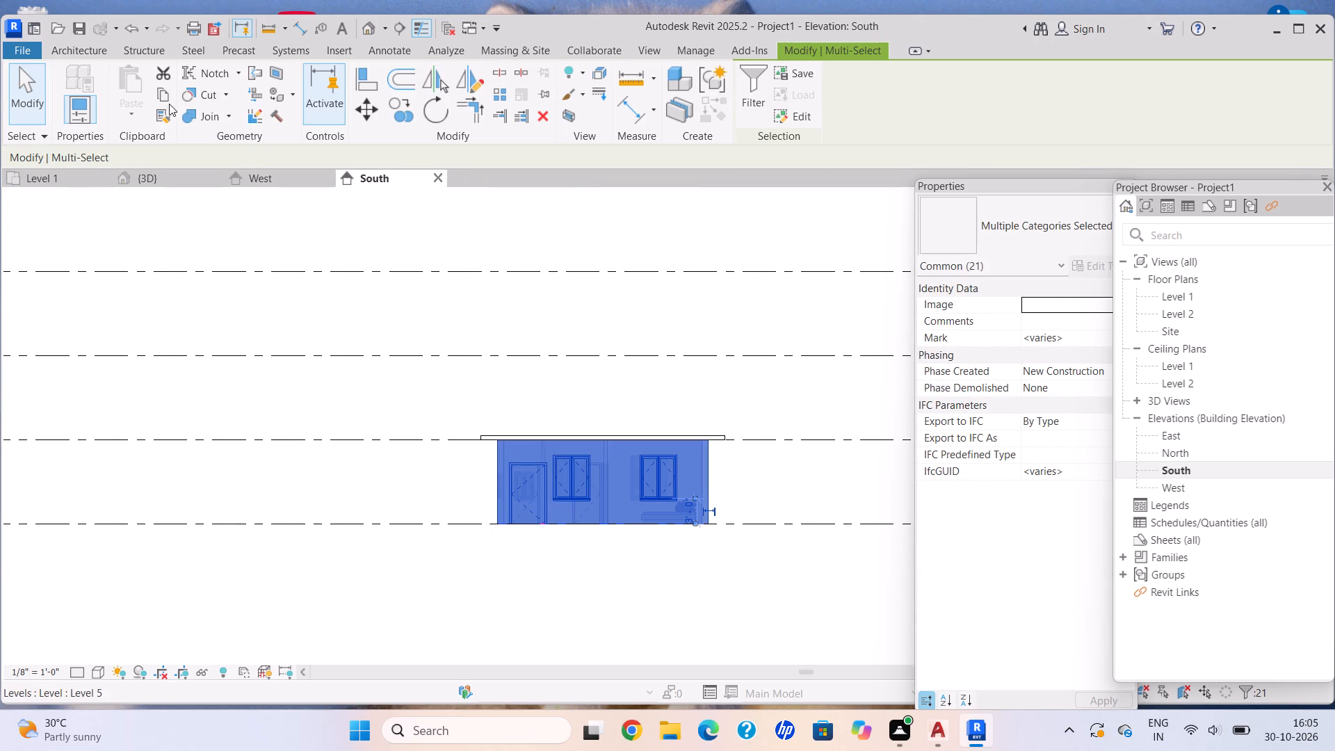
left_click(161, 97)
left_click(129, 113)
left_click(272, 170)
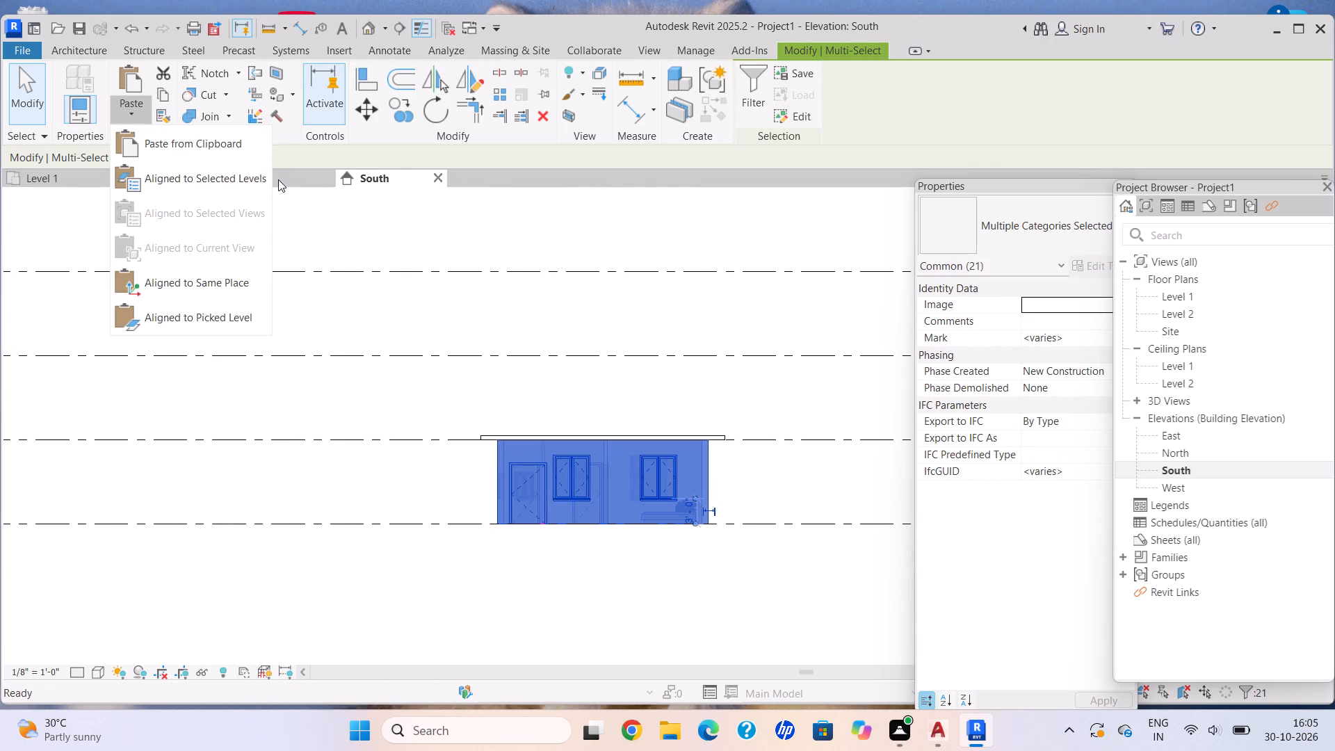
left_click(248, 165)
left_click(596, 261)
left_click(593, 255)
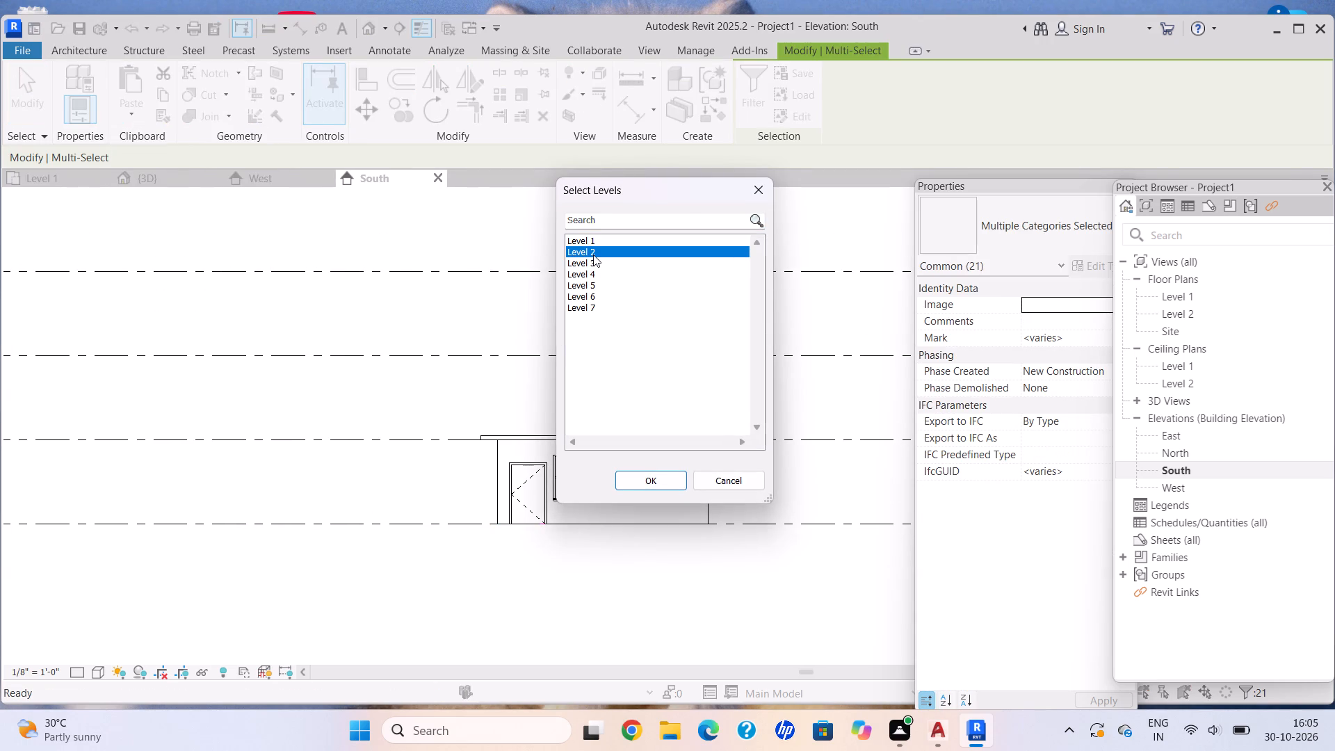
left_click(595, 262, "ctrl")
left_click(599, 271, "ctrl")
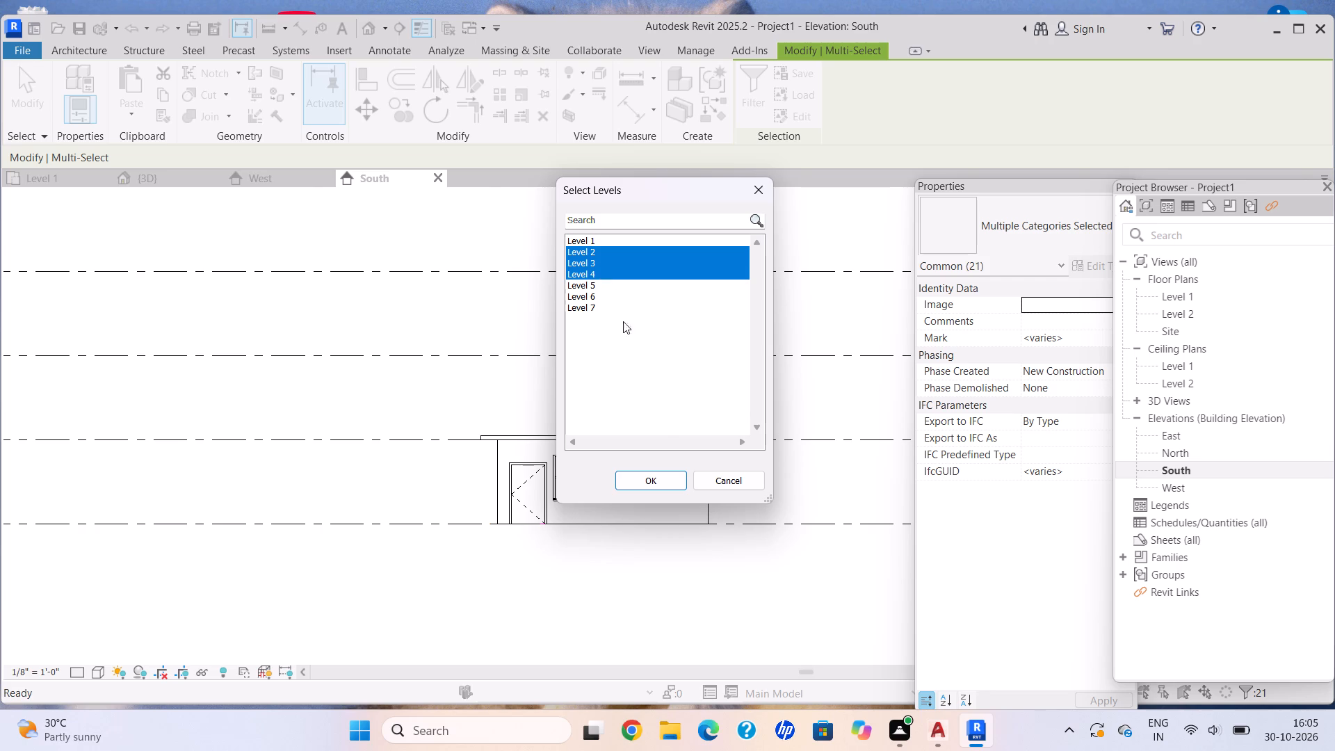
left_click(686, 483)
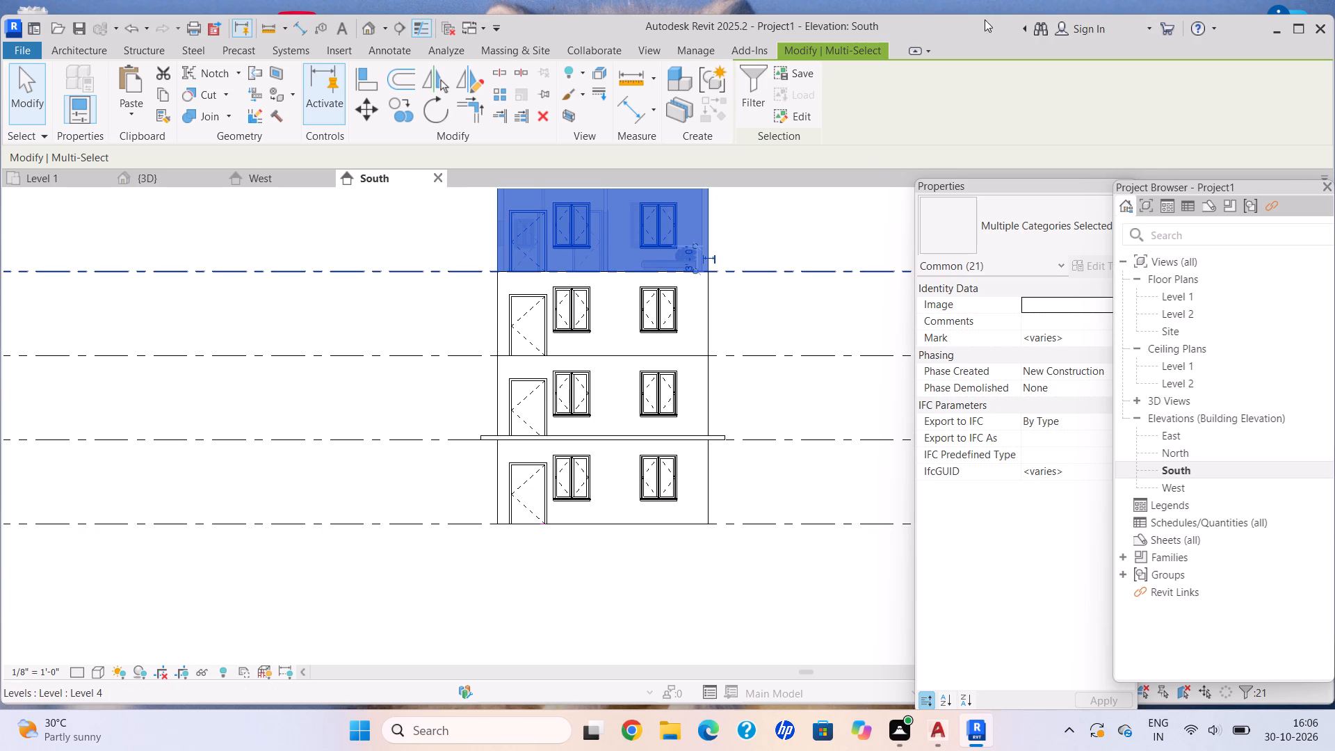
scroll(976, 48, "down", 1)
scroll(727, 307, "down", 2)
middle_click(543, 385)
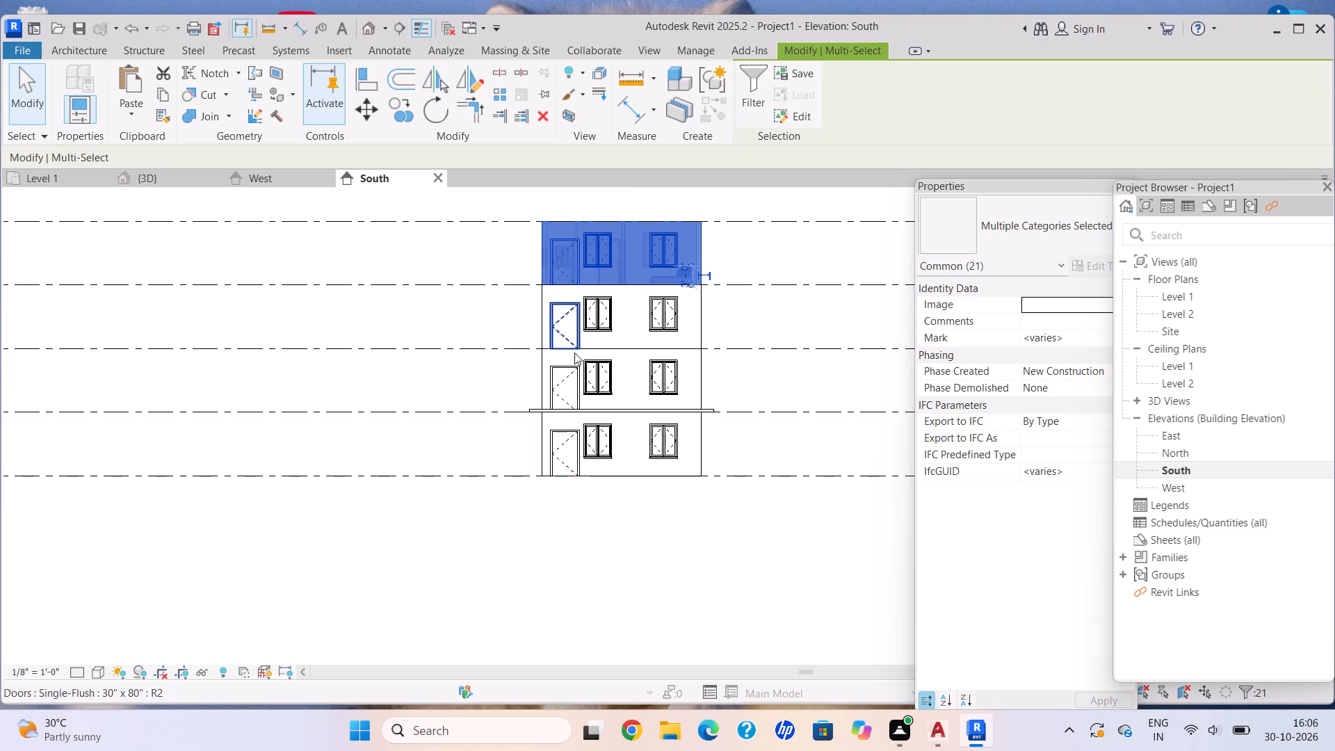
key("Escape")
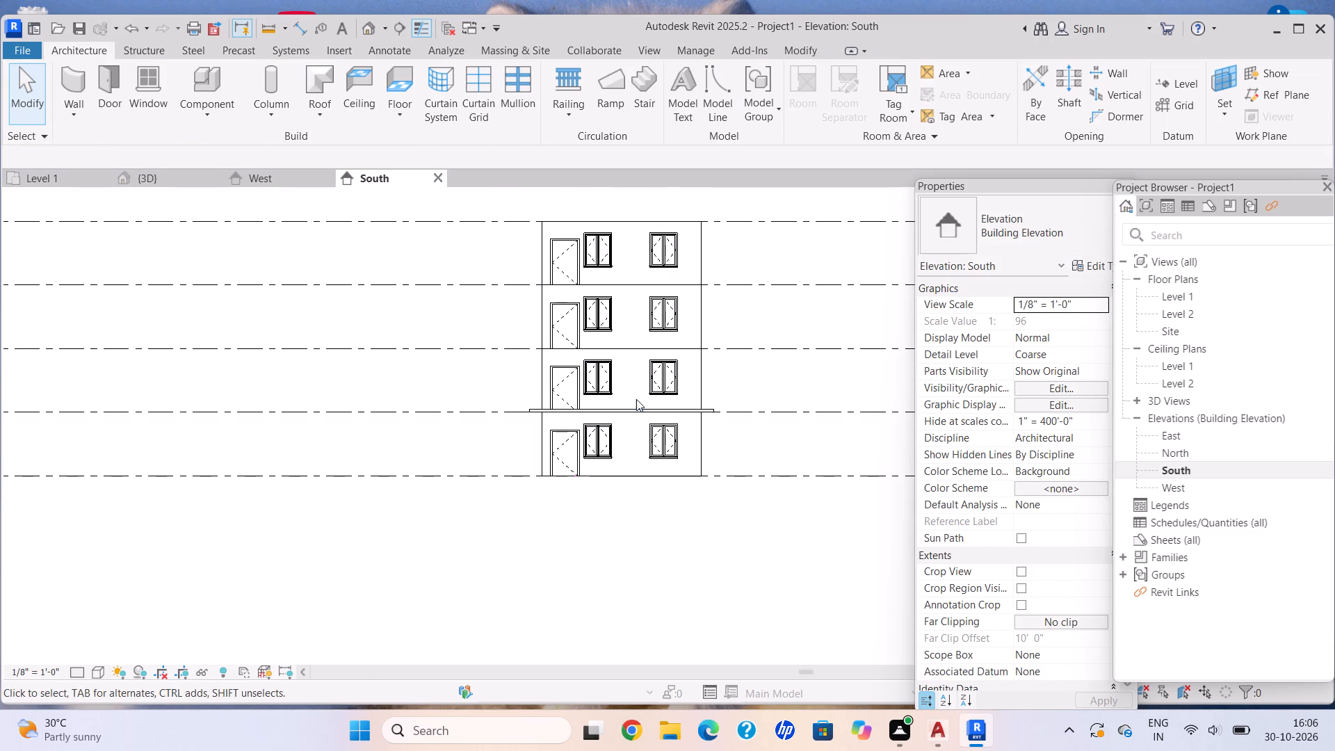
Copy the flat roof at Level 2 and paste it aligned to Level 3.
middle_click_drag(636, 405, 629, 446)
scroll(629, 446, "down", 1)
middle_click_drag(630, 420, 642, 488)
scroll(642, 488, "down", 1)
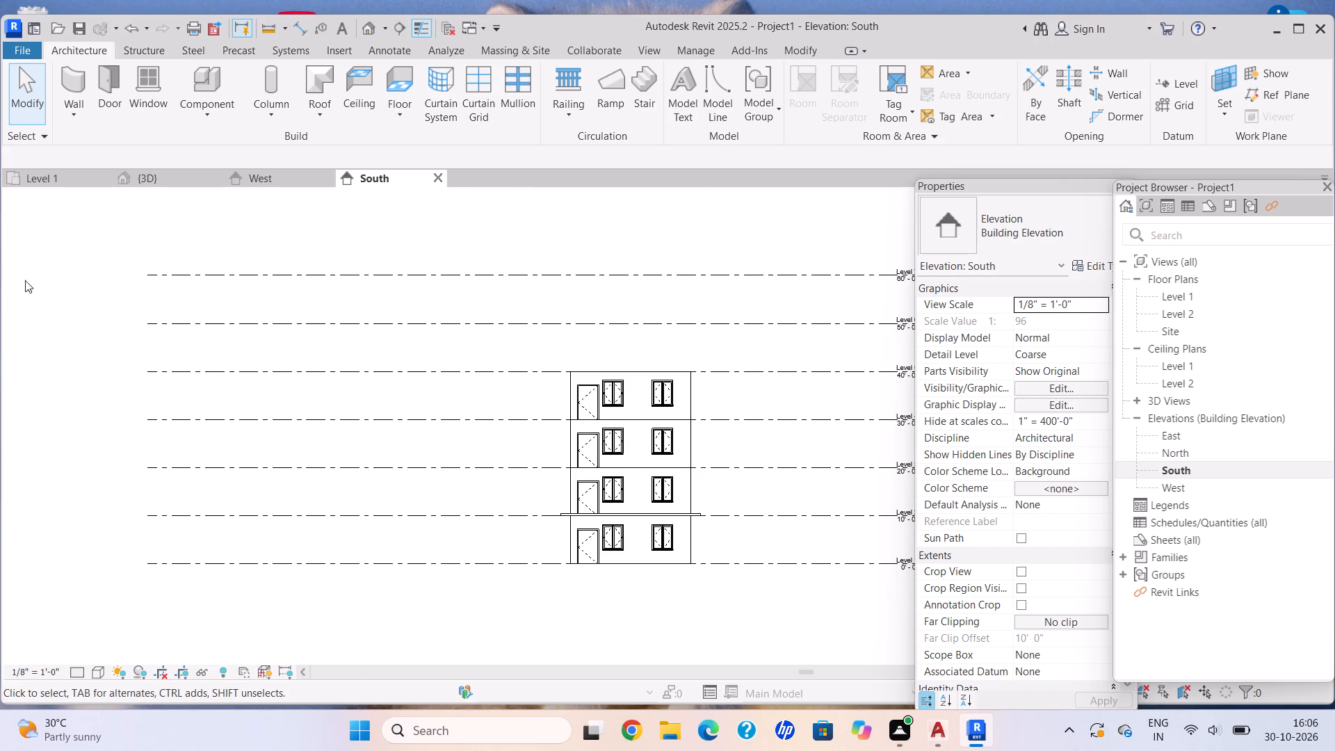
scroll(437, 358, "down", 1)
middle_click_drag(454, 373, 325, 341)
scroll(506, 501, "up", 5)
middle_click_drag(567, 430, 567, 516)
scroll(555, 458, "up", 4)
key("Escape")
left_click(553, 550)
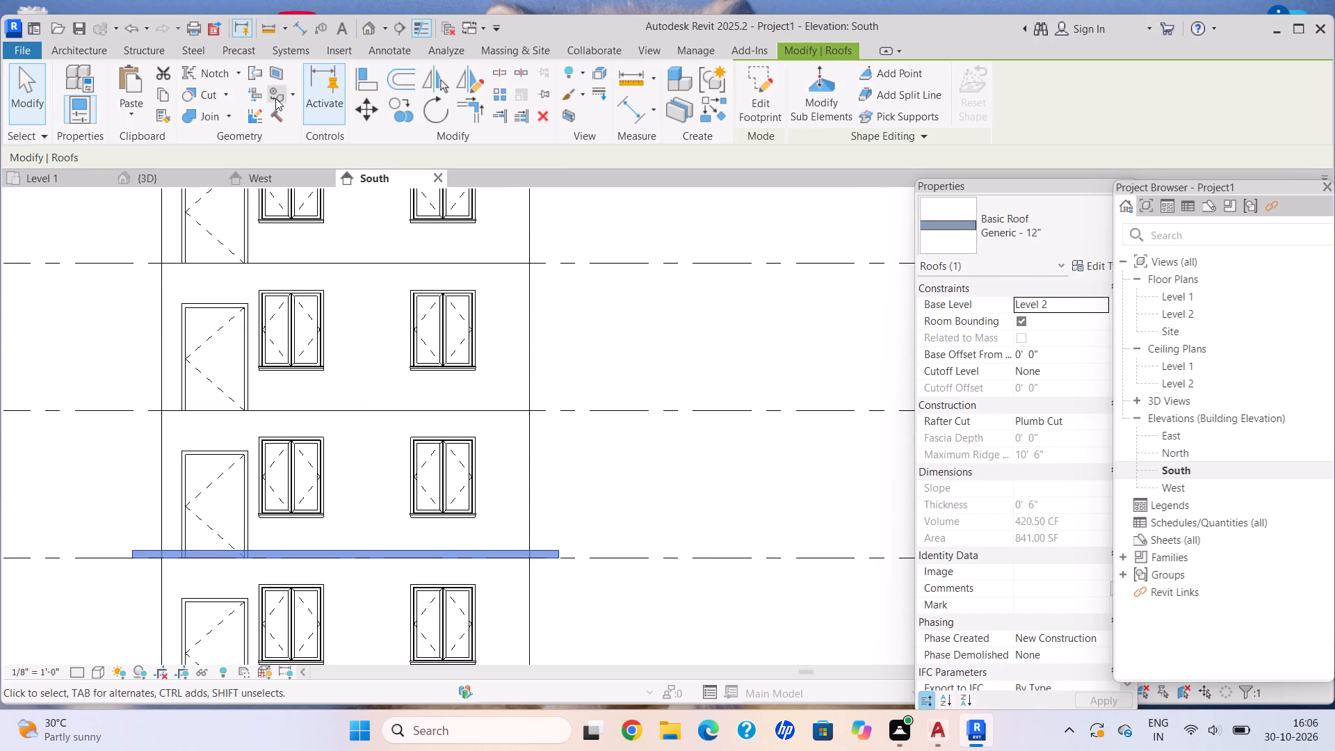
scroll(503, 355, "down", 5)
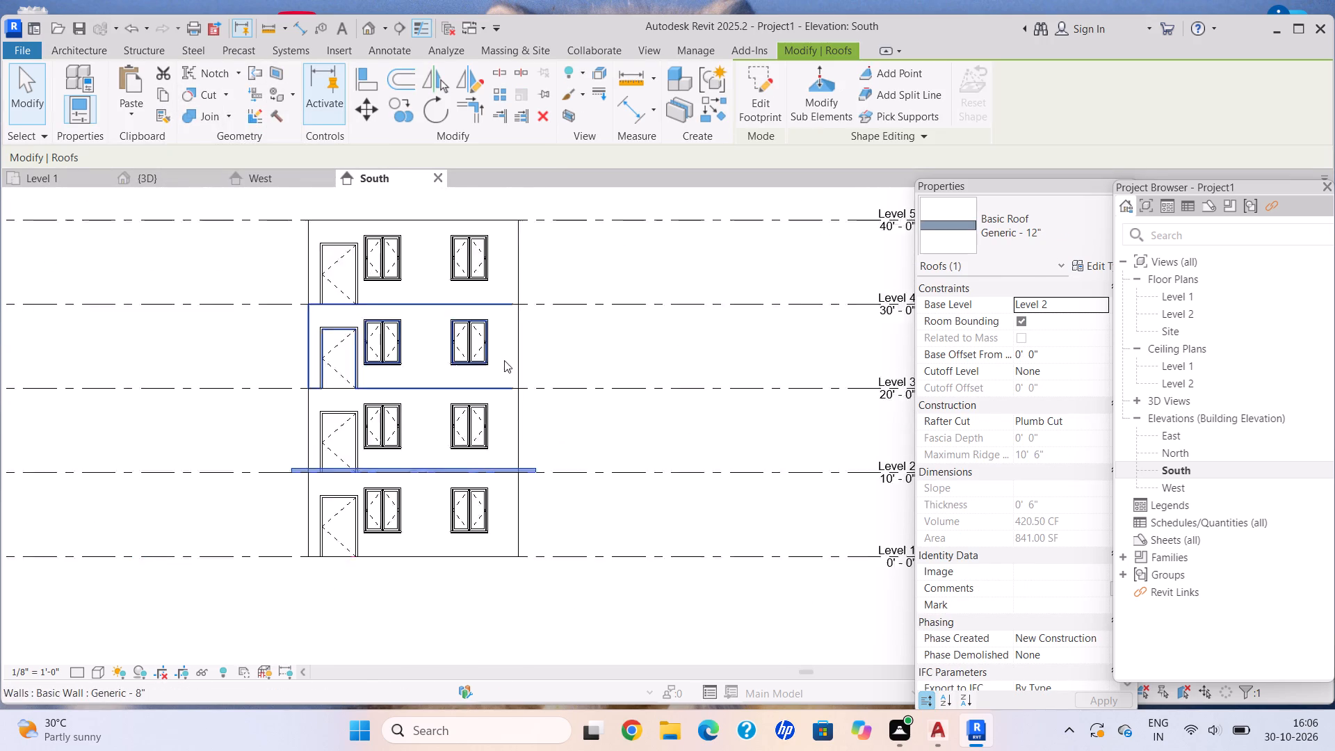
middle_click_drag(502, 360, 406, 389)
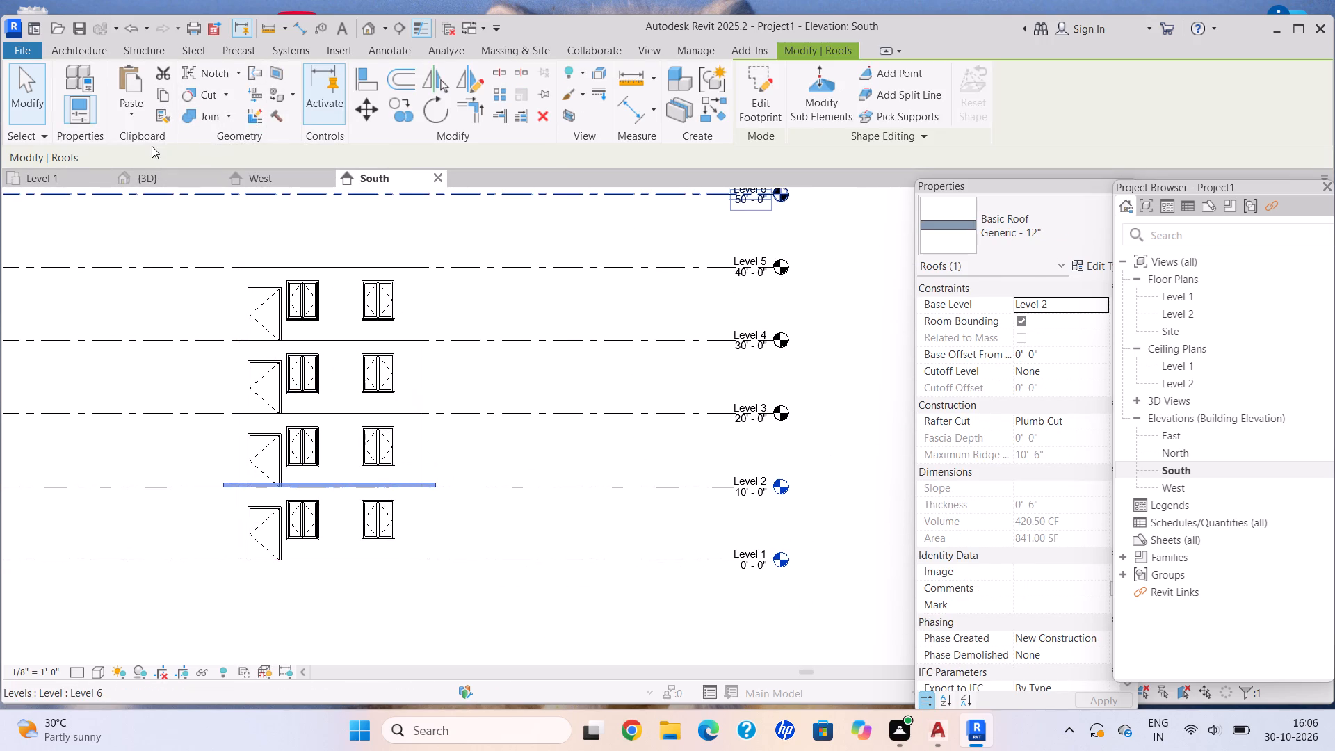
left_click(165, 90)
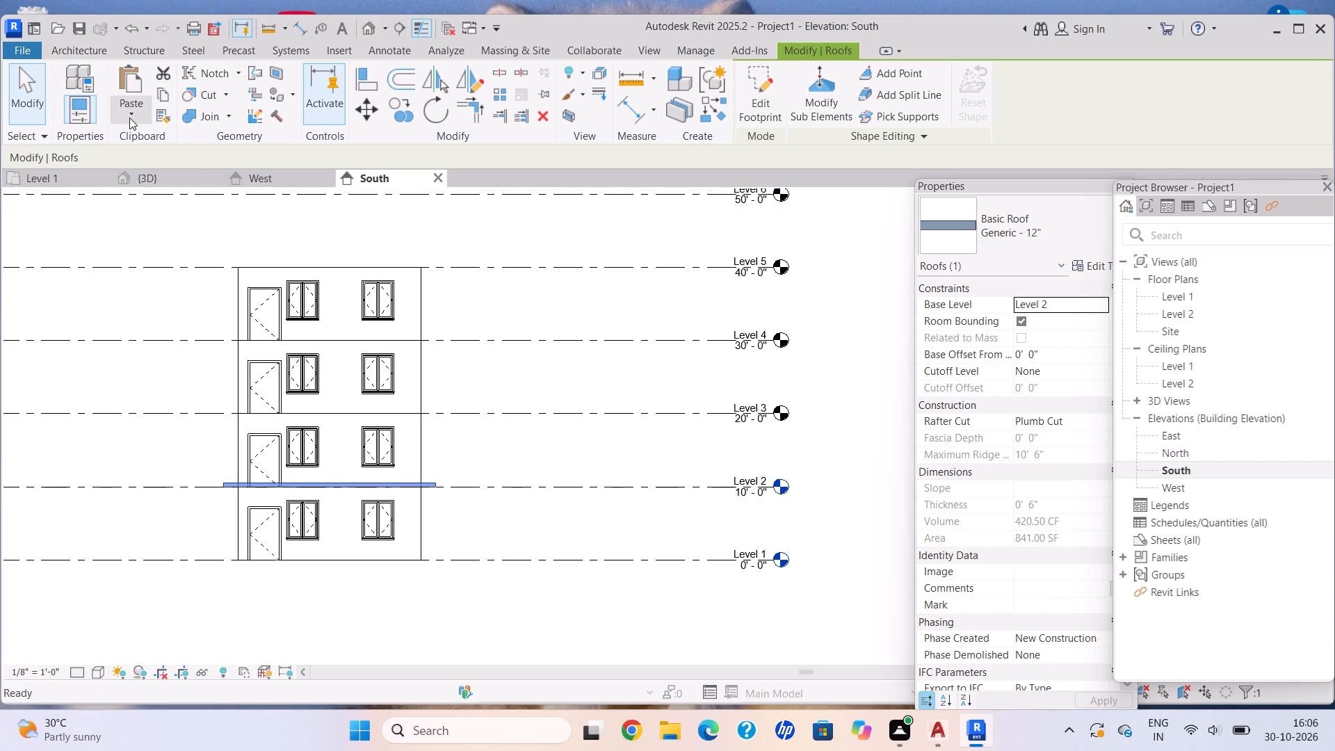
left_click(129, 118)
left_click(229, 178)
left_click(588, 264)
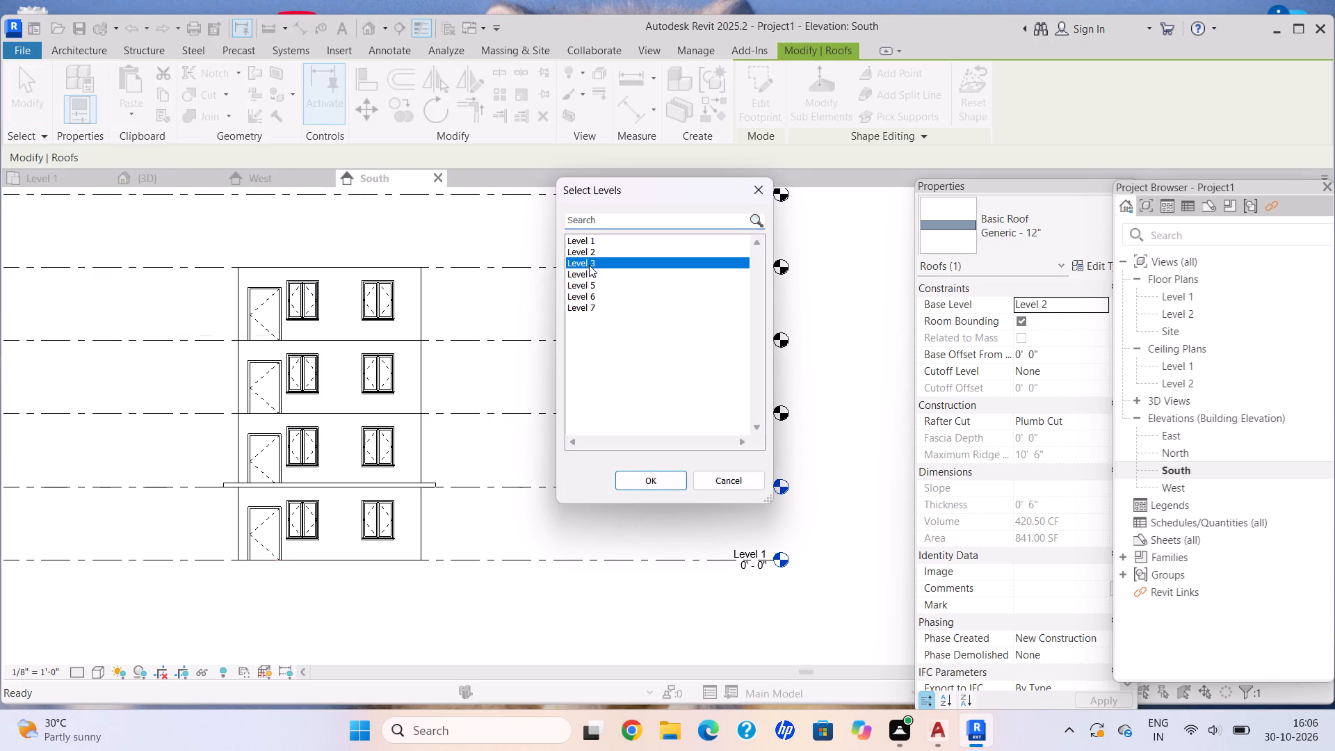
left_click(655, 481)
Copy the flat roof at Level 3 and paste it aligned to Level 4.
middle_click_drag(420, 357, 473, 439)
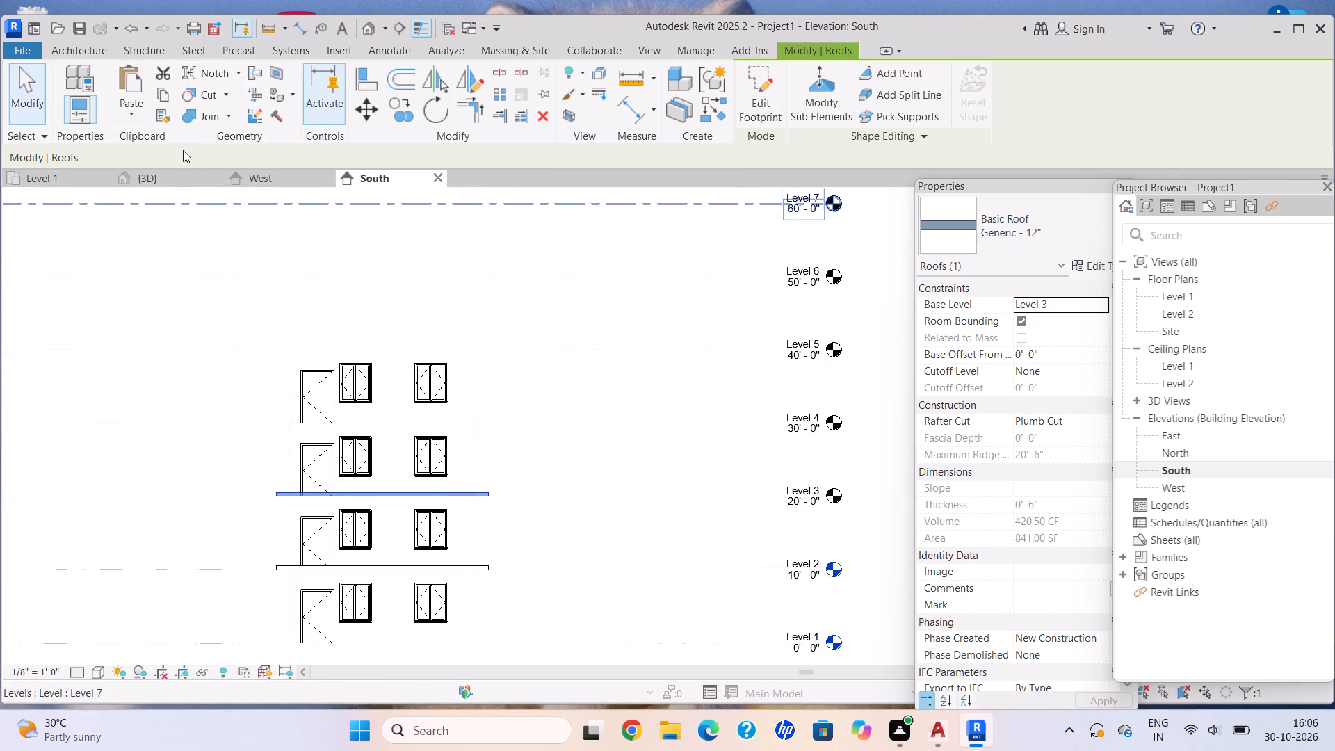
left_click(166, 96)
left_click(123, 114)
left_click(189, 177)
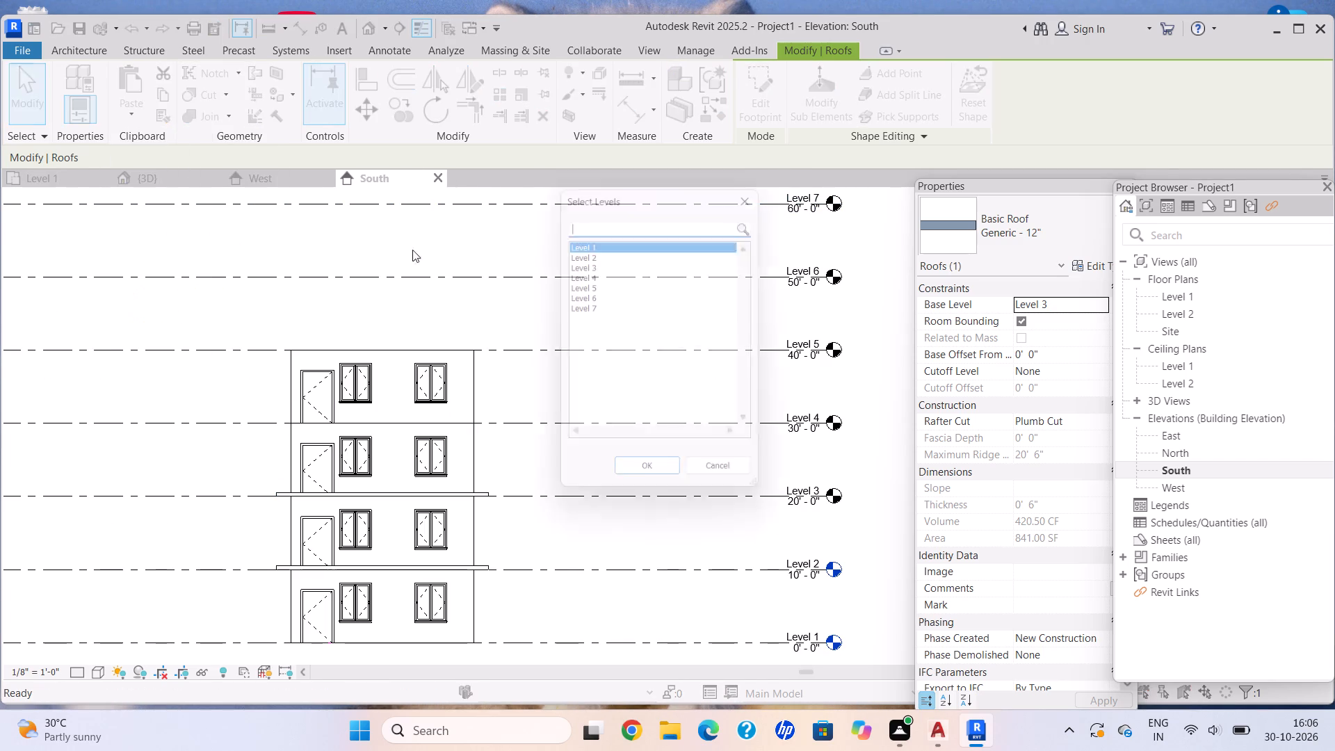
left_click(580, 273)
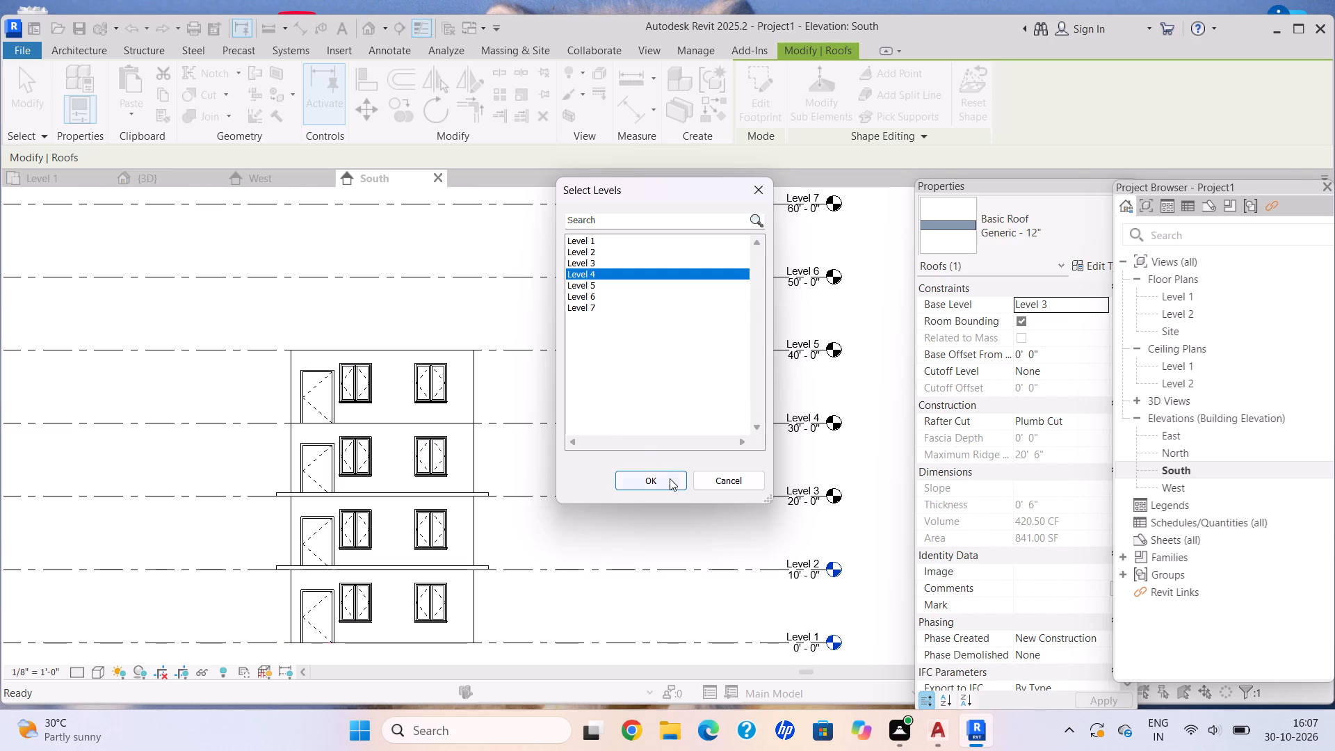
left_click(670, 478)
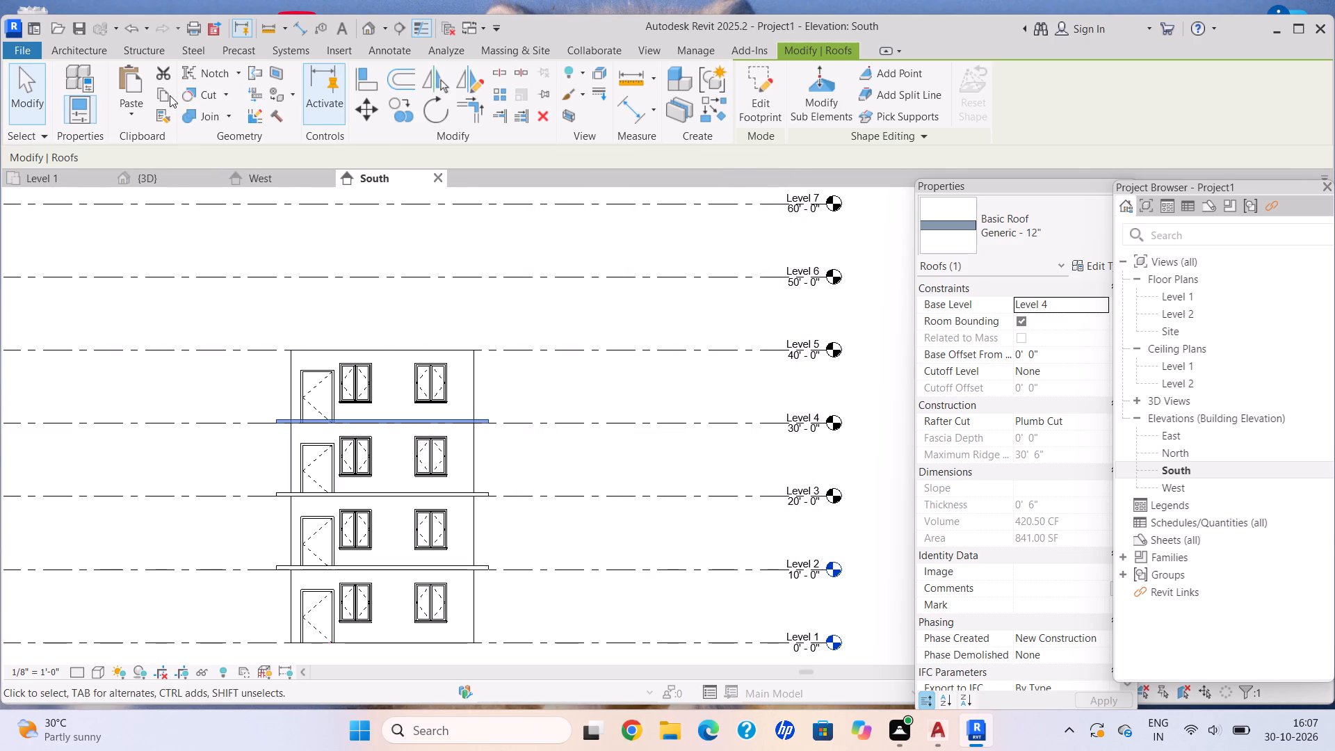
Copy the flat roof at Level 4, paste it aligned to Level 5, and clear the selection.
left_click(166, 92)
left_click(138, 121)
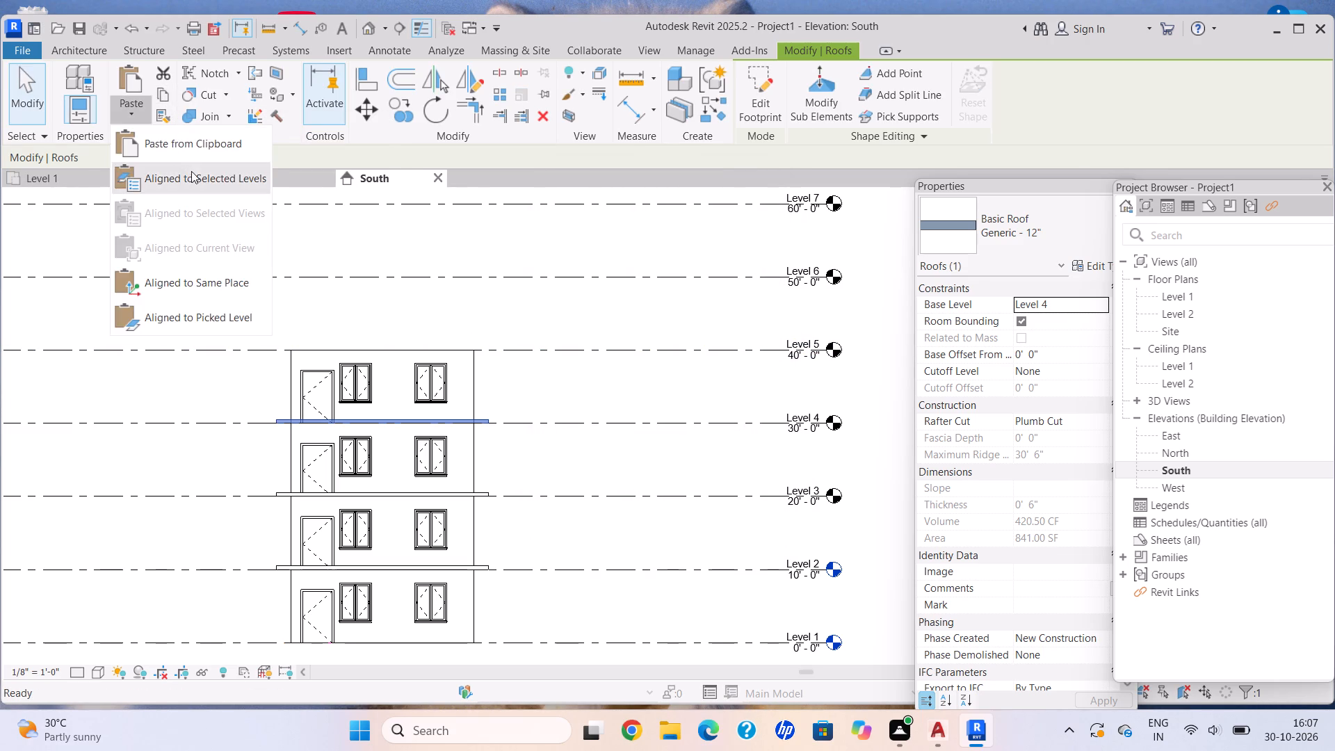
left_click(195, 175)
left_click(611, 285)
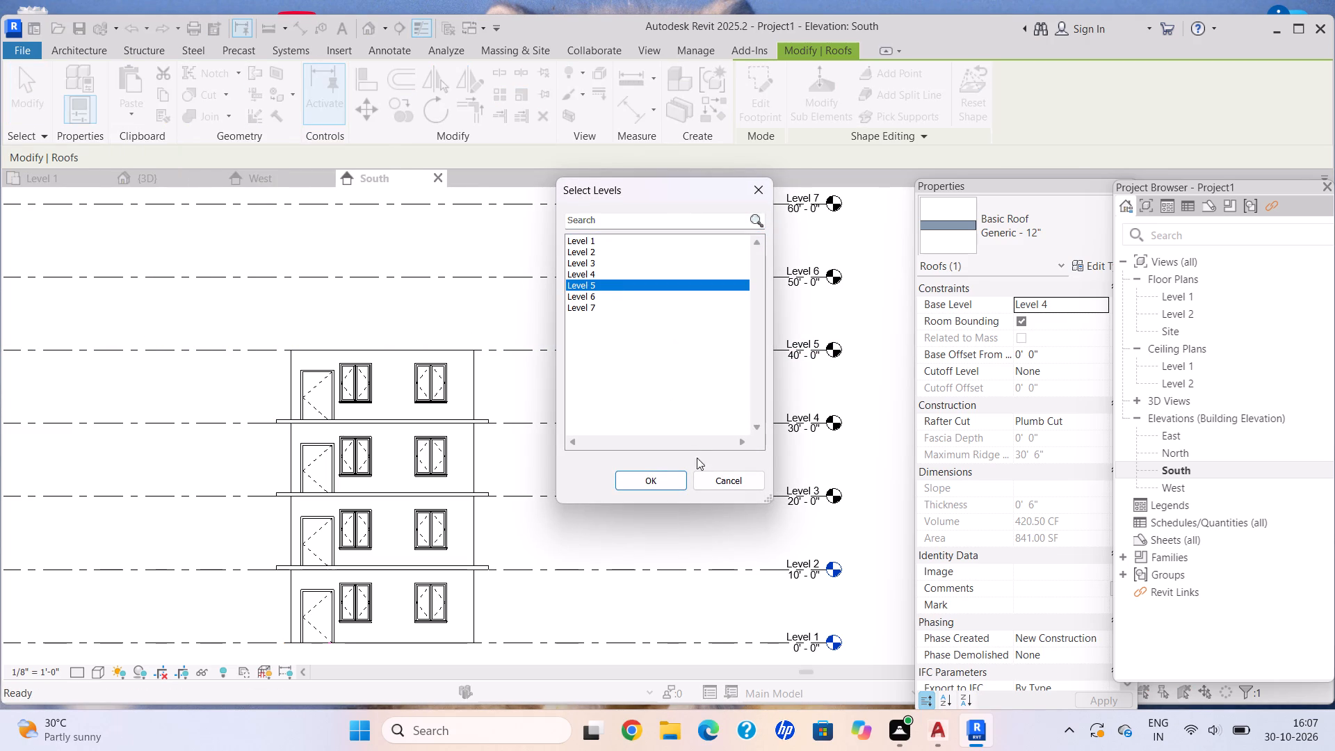
left_click(674, 482)
scroll(560, 412, "down", 1)
middle_click_drag(550, 396, 547, 385)
scroll(544, 369, "down", 2)
key("Escape")
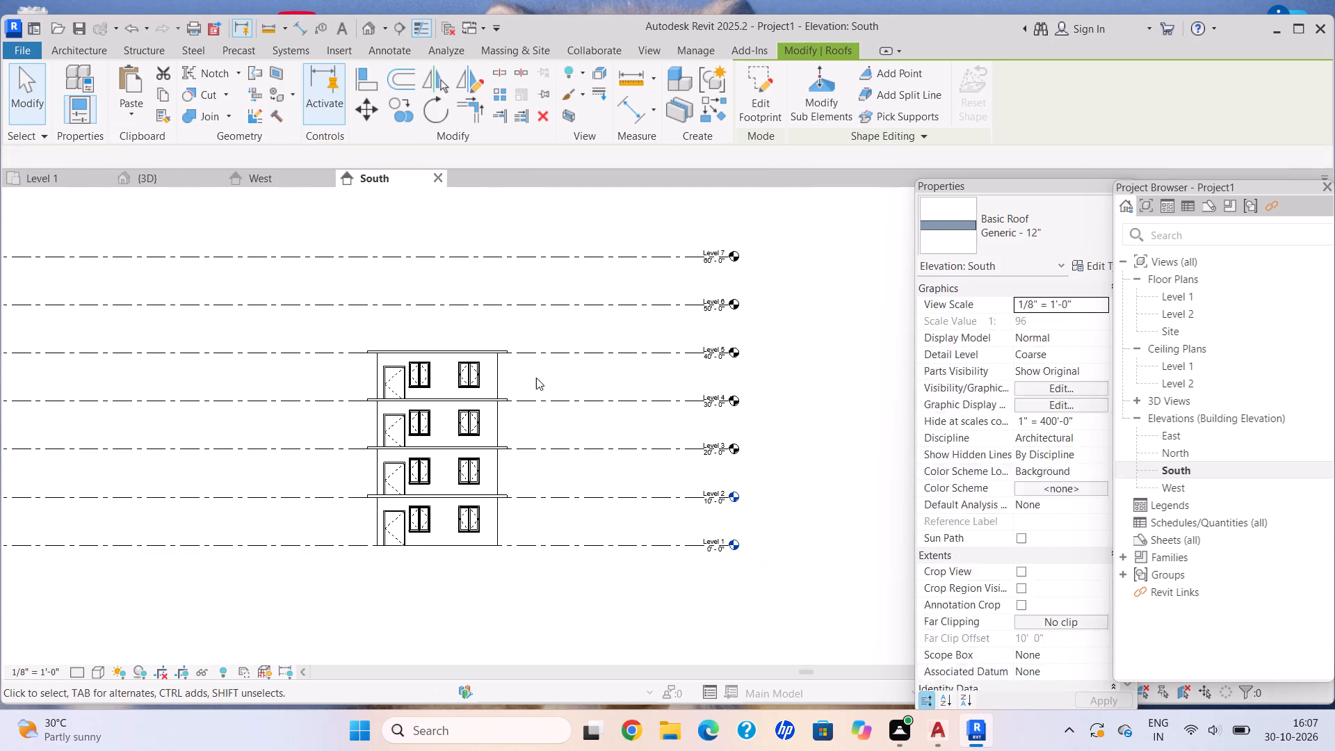
key("Escape")
middle_click_drag(601, 434, 567, 411)
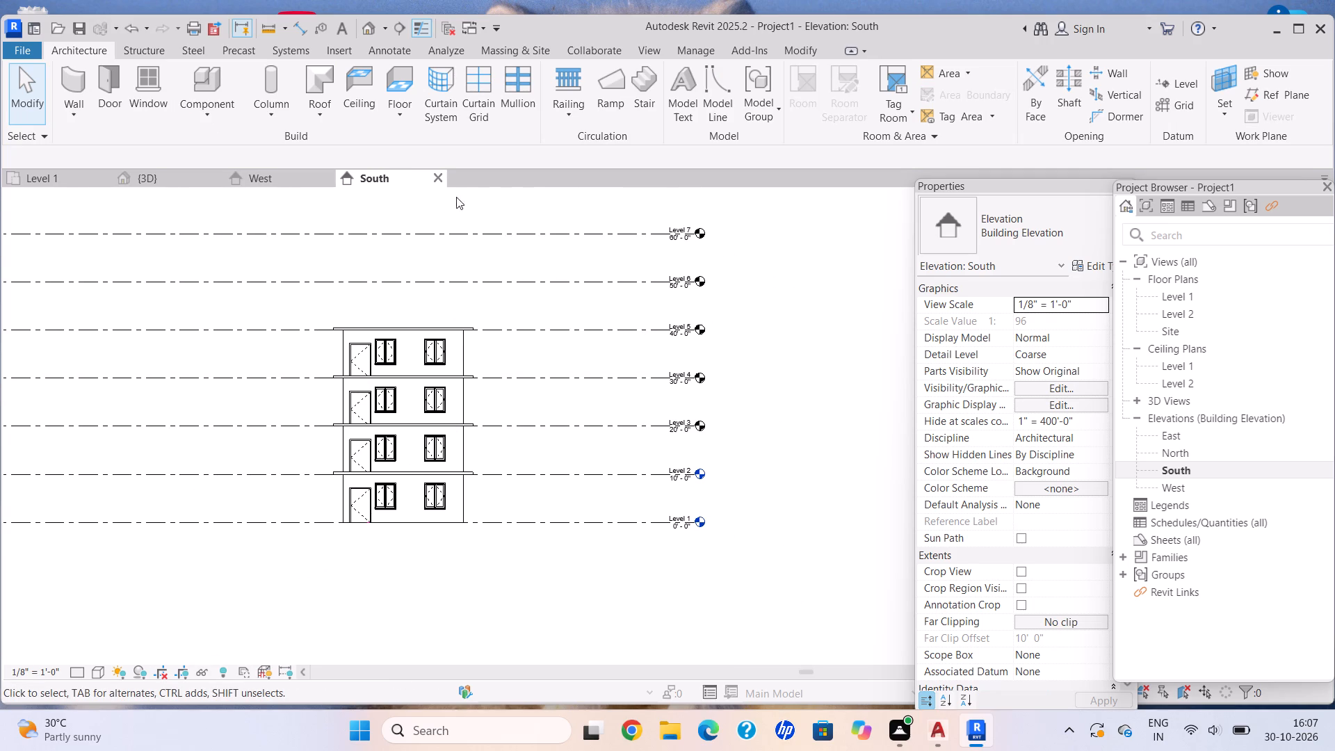
Examine the stacked floors and roofs of the building from several sides in the 3D view.
left_click(165, 179)
scroll(491, 378, "down", 7)
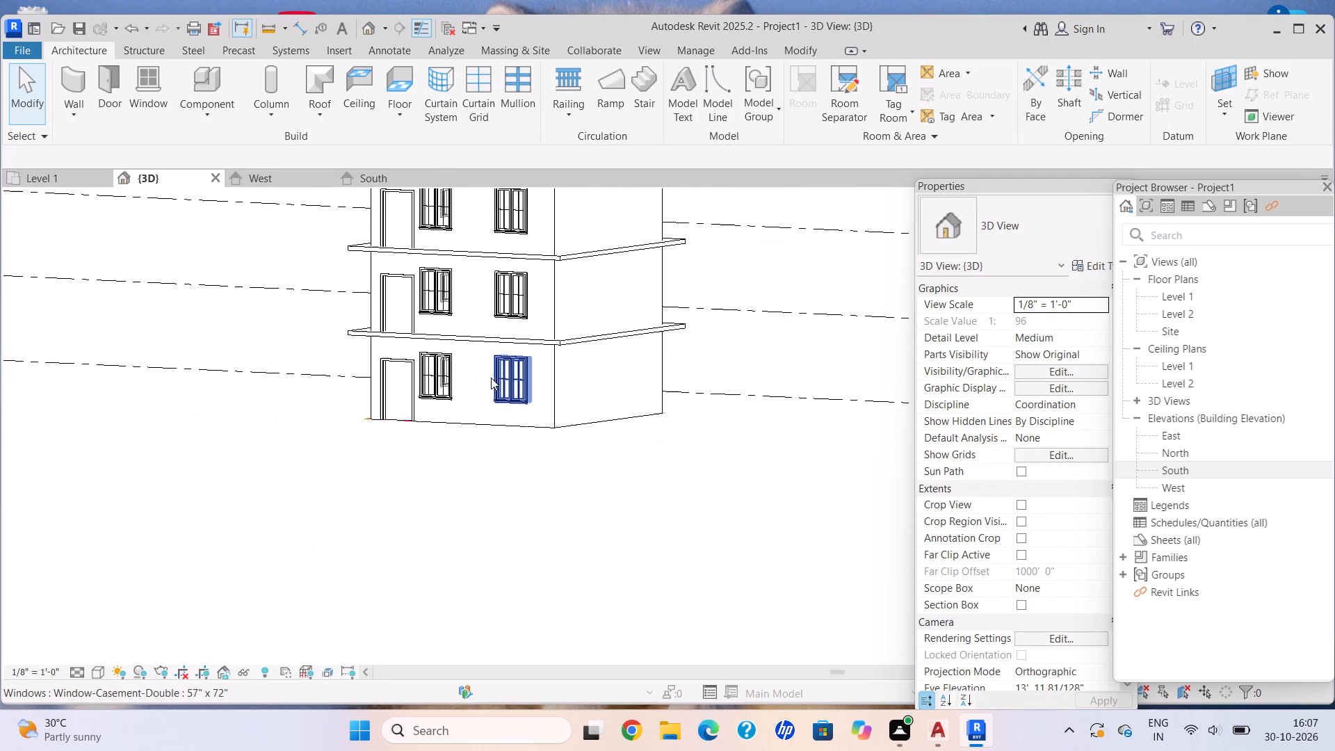
scroll(491, 378, "down", 3)
key("Escape")
scroll(461, 357, "down", 4)
middle_click_drag(475, 290, 553, 287, "shift")
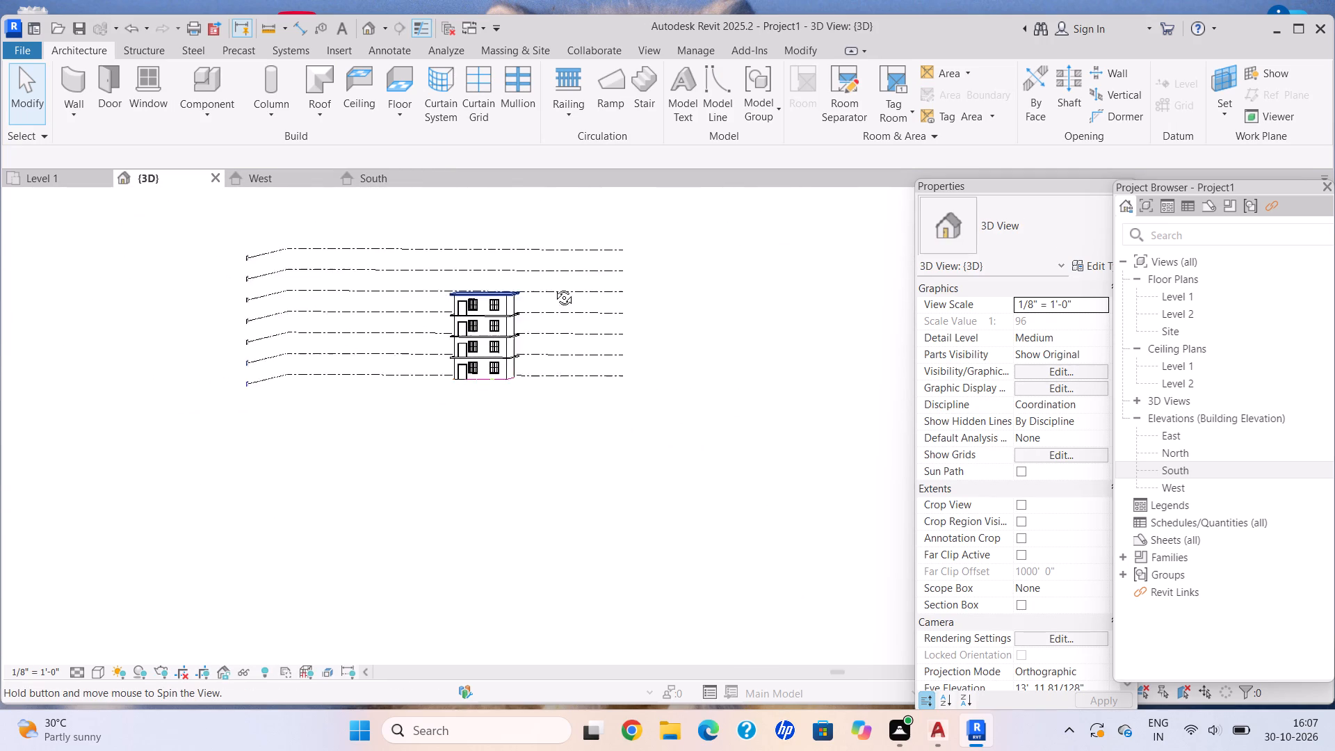
middle_click_drag(553, 287, 593, 324, "shift")
scroll(582, 336, "up", 9)
middle_click_drag(572, 404, 339, 439, "shift")
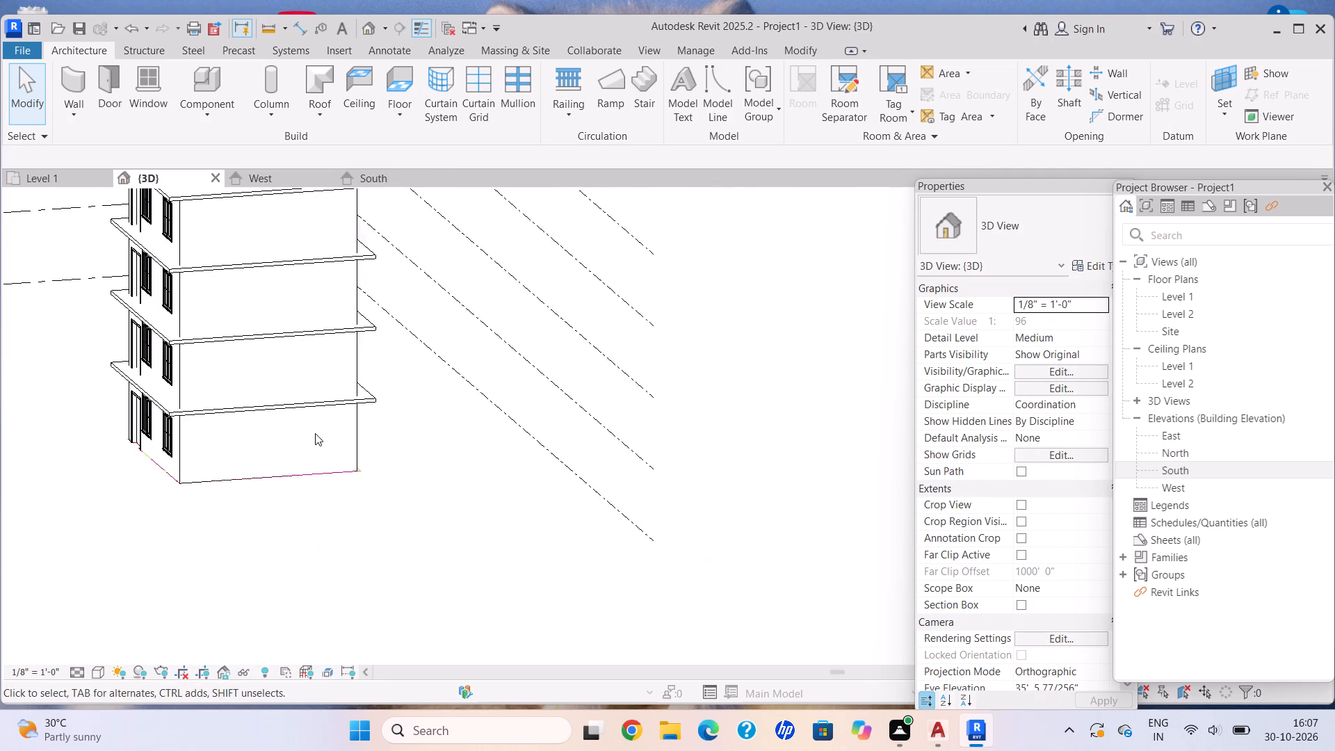
scroll(315, 433, "down", 7)
middle_click_drag(305, 433, 633, 509)
middle_click_drag(449, 504, 644, 442)
scroll(754, 506, "up", 3)
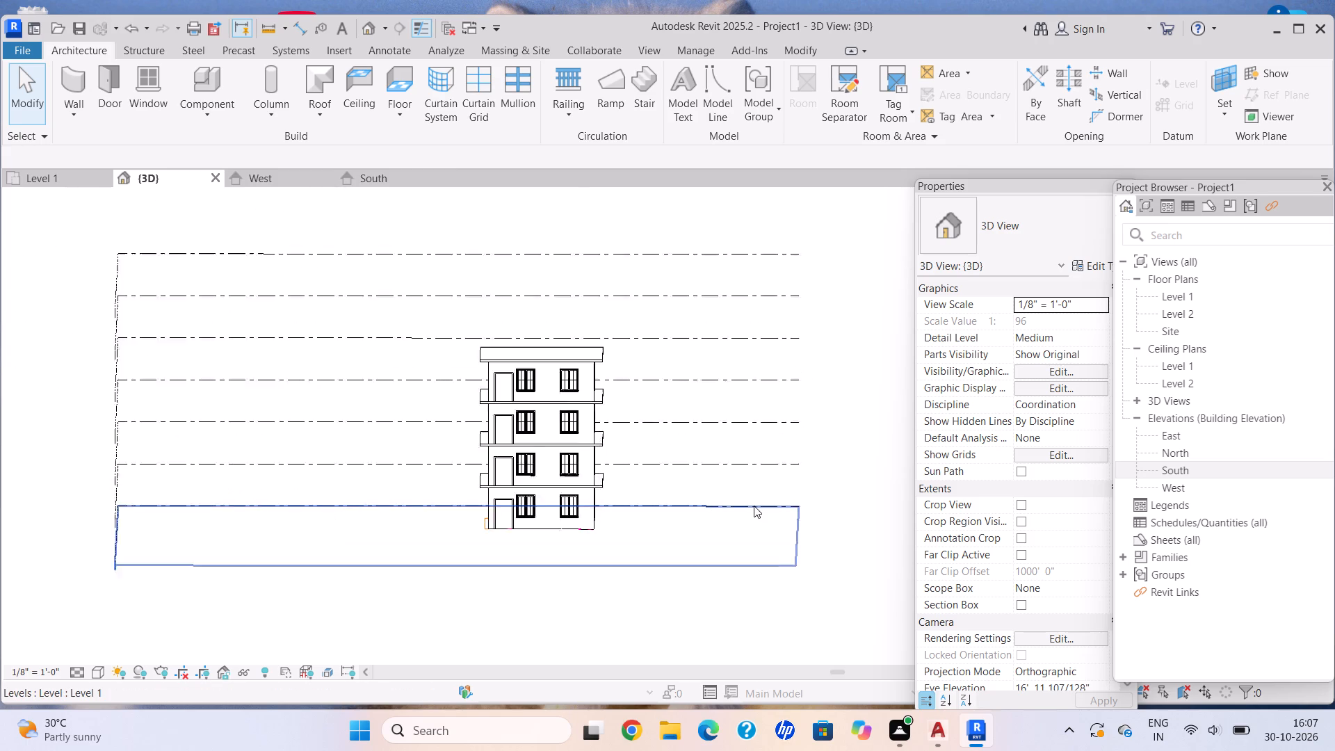
scroll(754, 506, "up", 4)
scroll(570, 474, "down", 4)
middle_click_drag(587, 449, 633, 439)
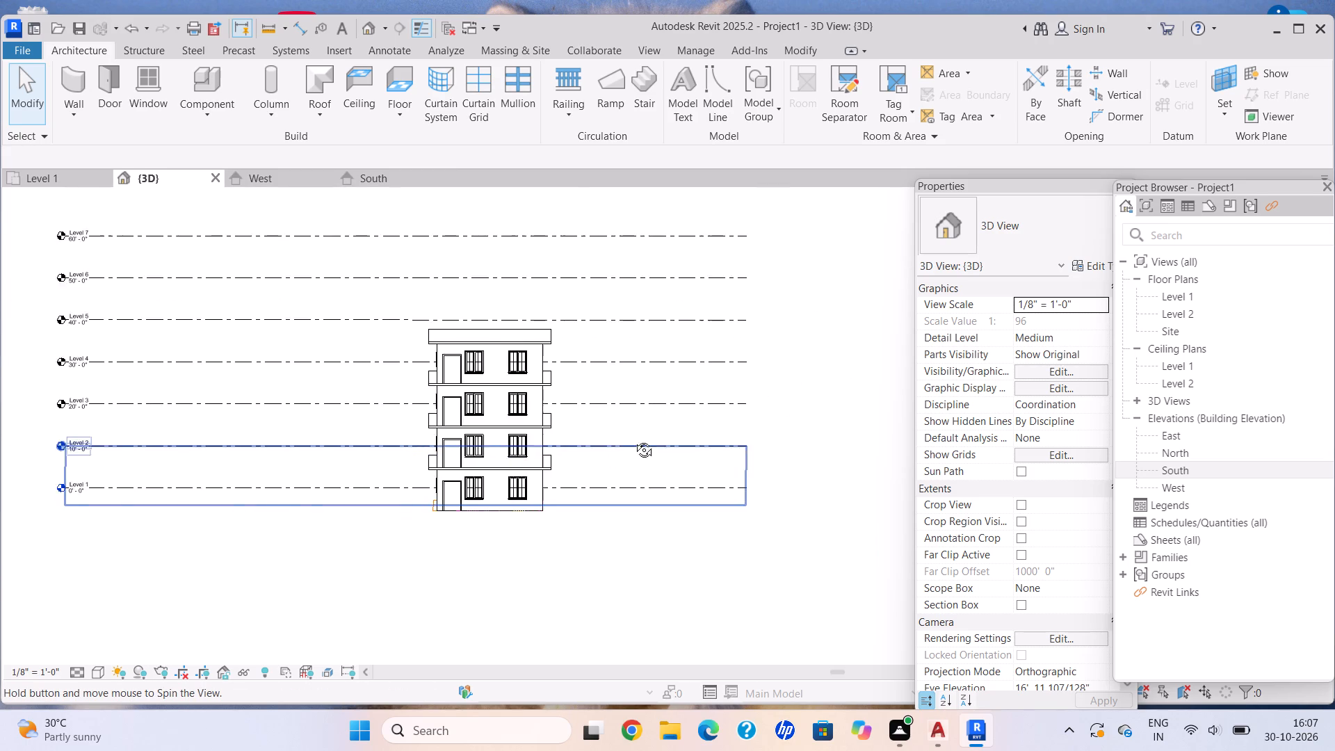
middle_click_drag(633, 439, 642, 508)
middle_click_drag(608, 507, 579, 506, "shift")
middle_click_drag(495, 505, 207, 481, "shift")
middle_click_drag(155, 467, 122, 458, "shift")
middle_click_drag(218, 392, 462, 402, "shift")
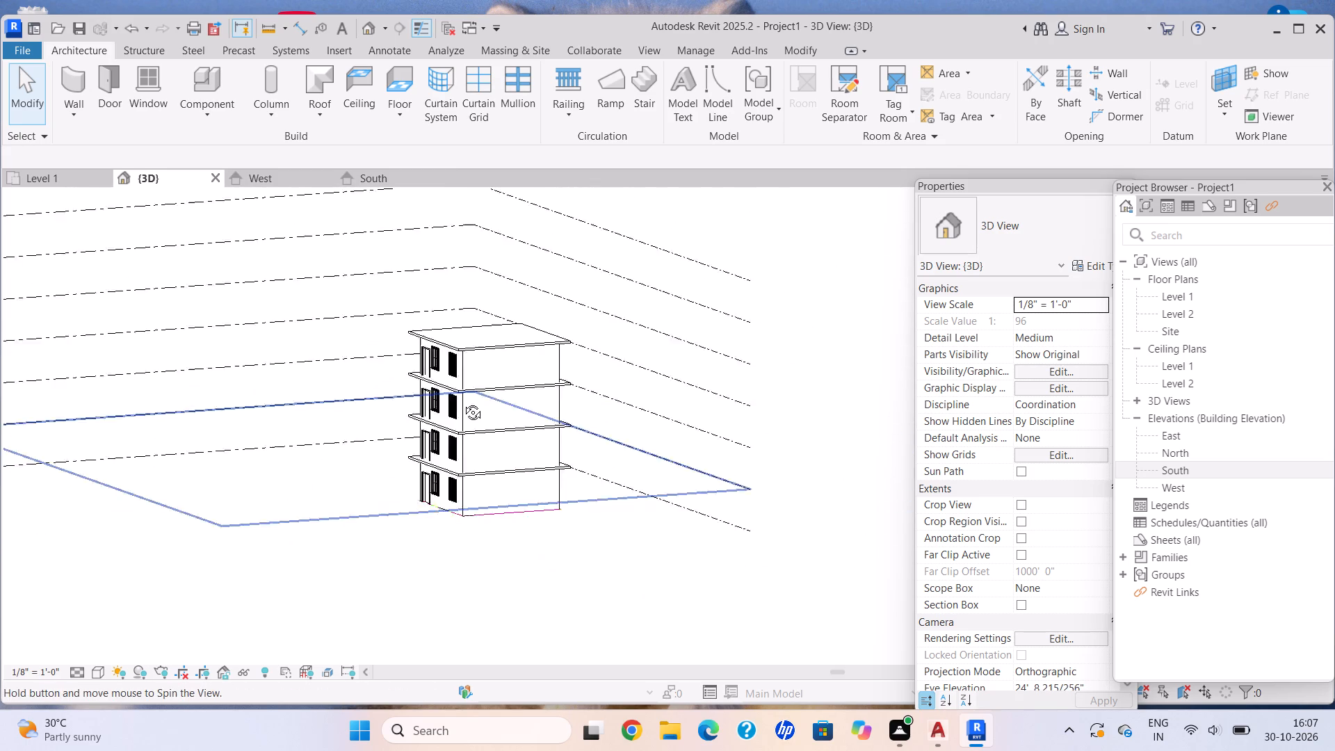
middle_click_drag(462, 402, 524, 405, "shift")
middle_click_drag(583, 407, 563, 394, "shift")
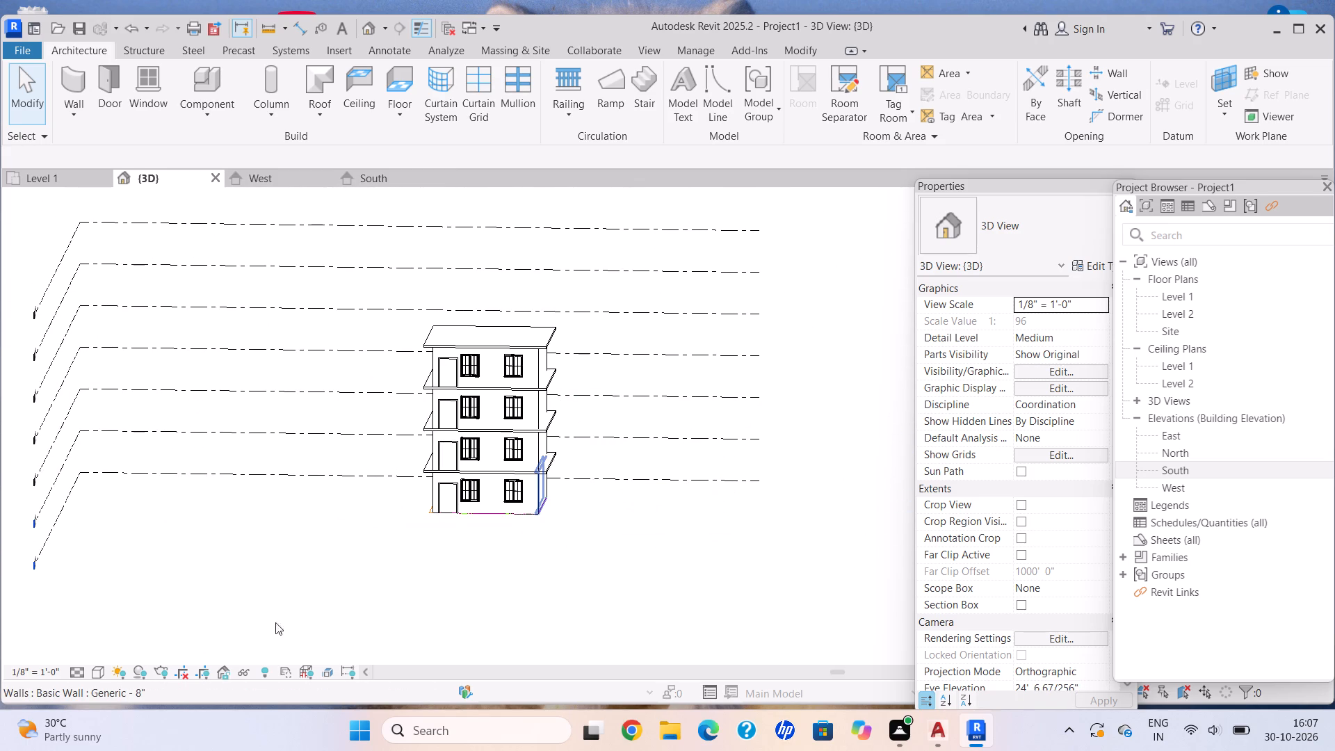
Set the 3D view's visual style to Shaded.
left_click(99, 669)
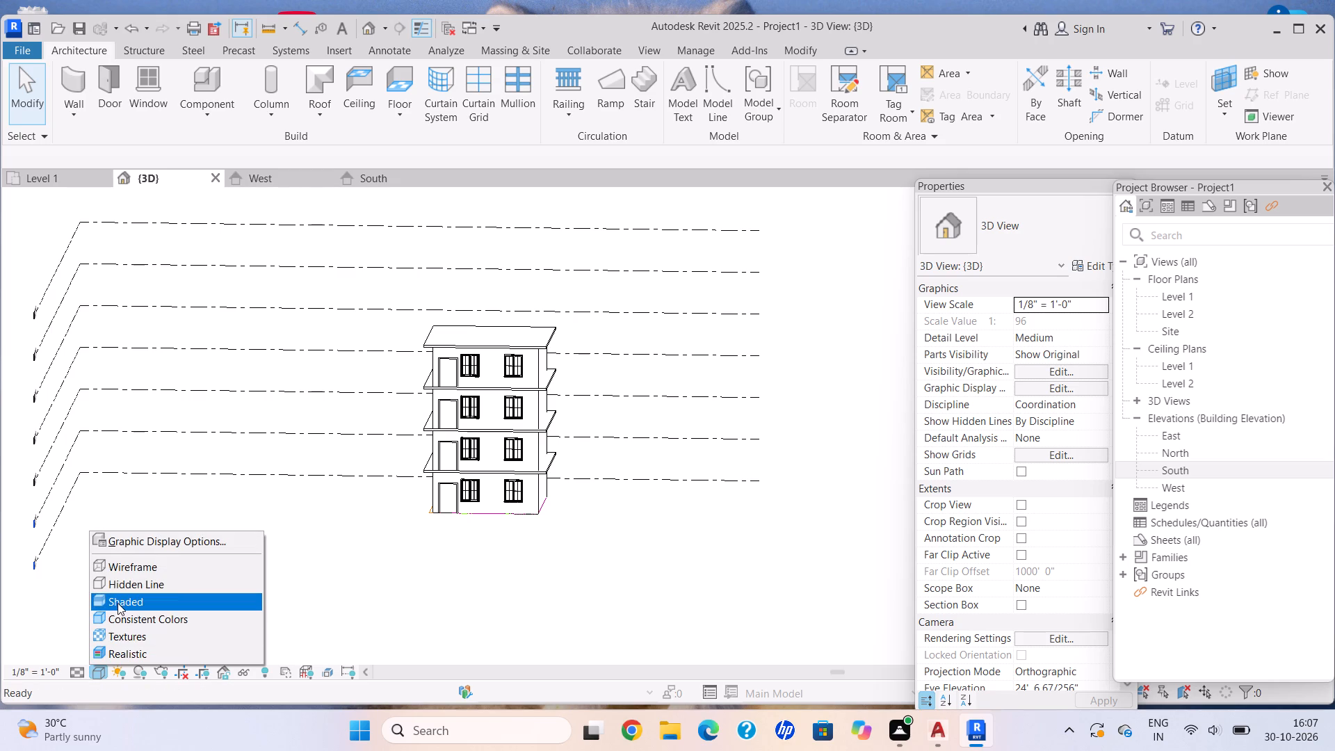
left_click(118, 603)
scroll(629, 437, "up", 4)
key("Escape")
Examine the shaded building from all sides, including its doors, windows and roof slabs on each storey.
scroll(629, 437, "down", 4)
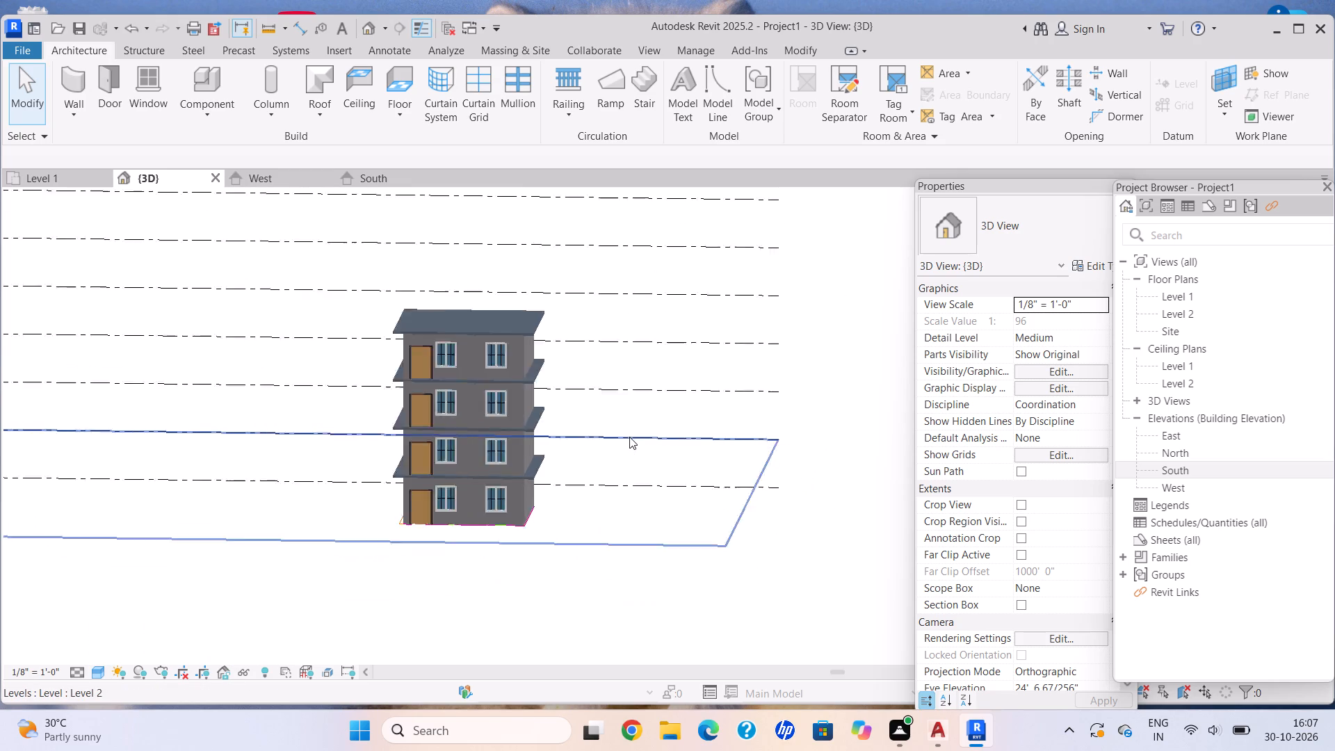
scroll(629, 437, "down", 4)
scroll(629, 437, "up", 1, "shift")
middle_click_drag(614, 445, 361, 445, "shift")
scroll(361, 446, "up", 1, "shift")
middle_click_drag(363, 433, 595, 410, "shift")
middle_click_drag(699, 415, 745, 403, "shift")
middle_click_drag(753, 401, 770, 394, "shift")
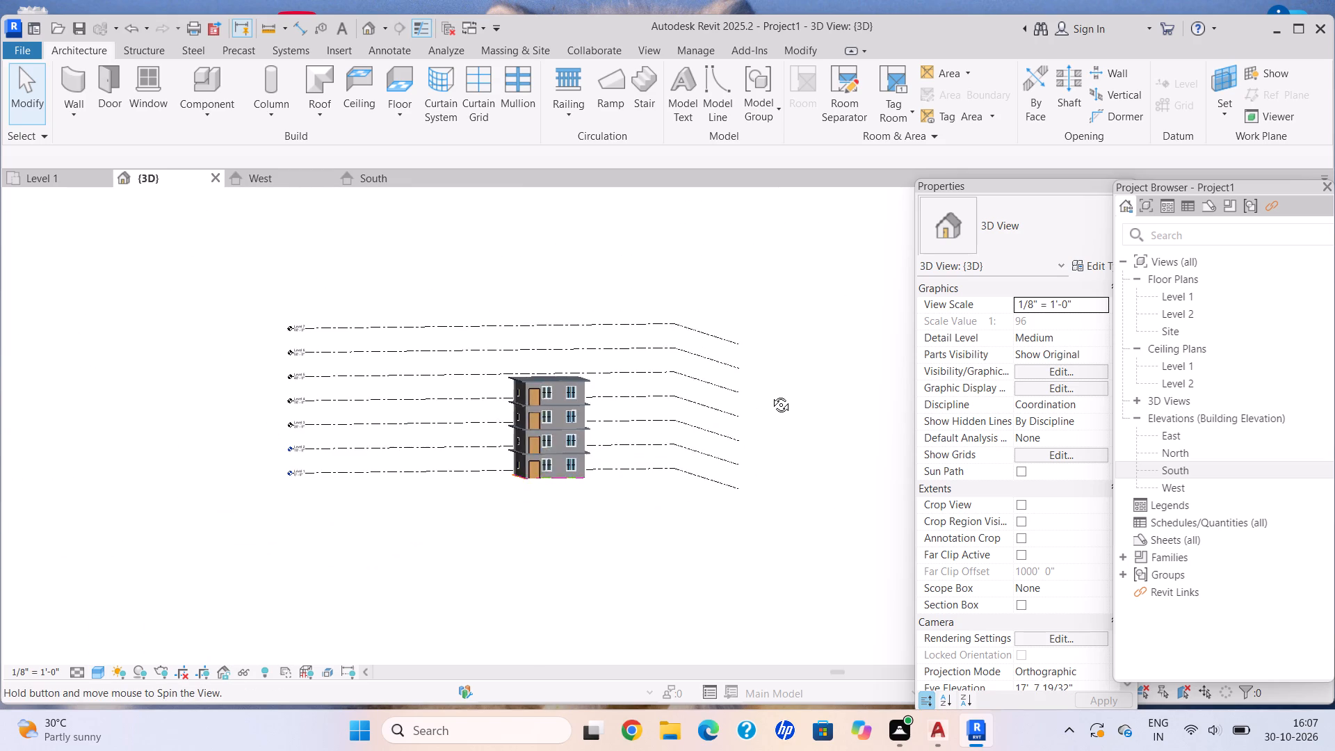
middle_click_drag(770, 394, 785, 386, "shift")
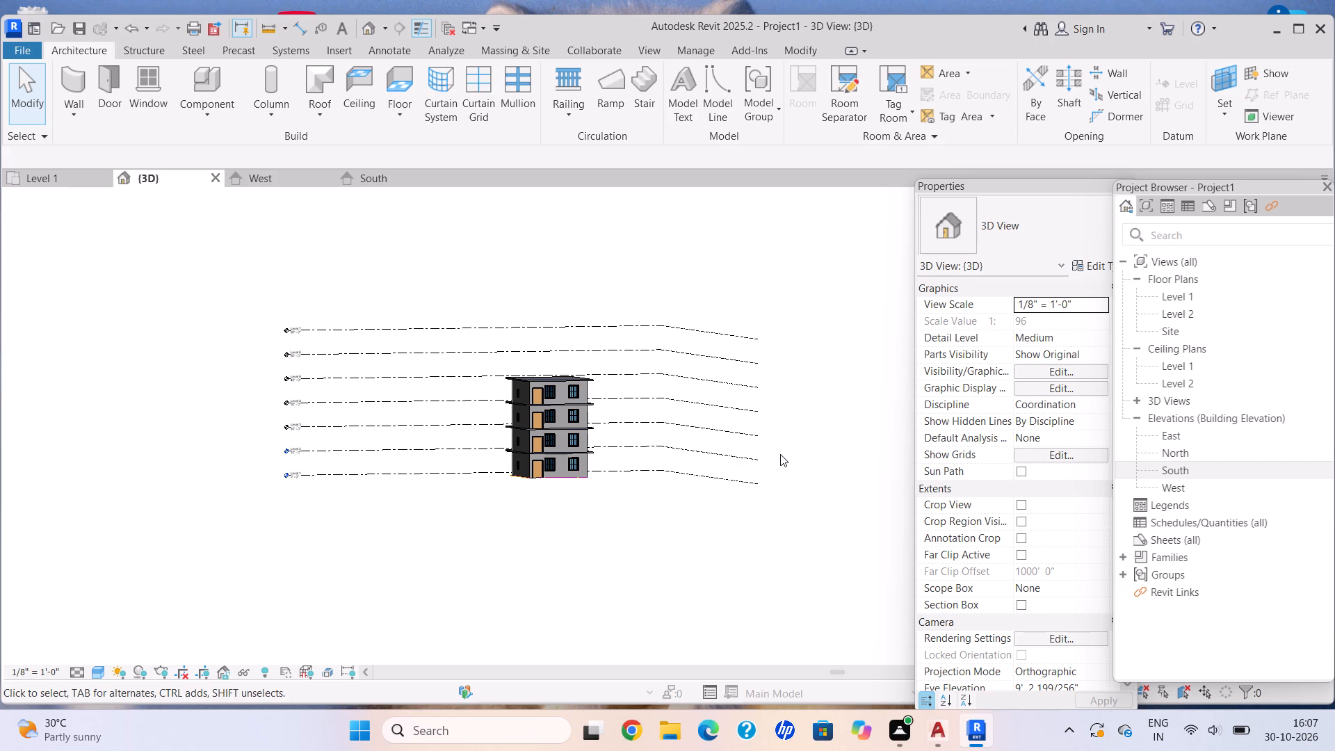
scroll(756, 495, "down", 5)
middle_click_drag(754, 519, 615, 520, "shift")
scroll(606, 495, "up", 8)
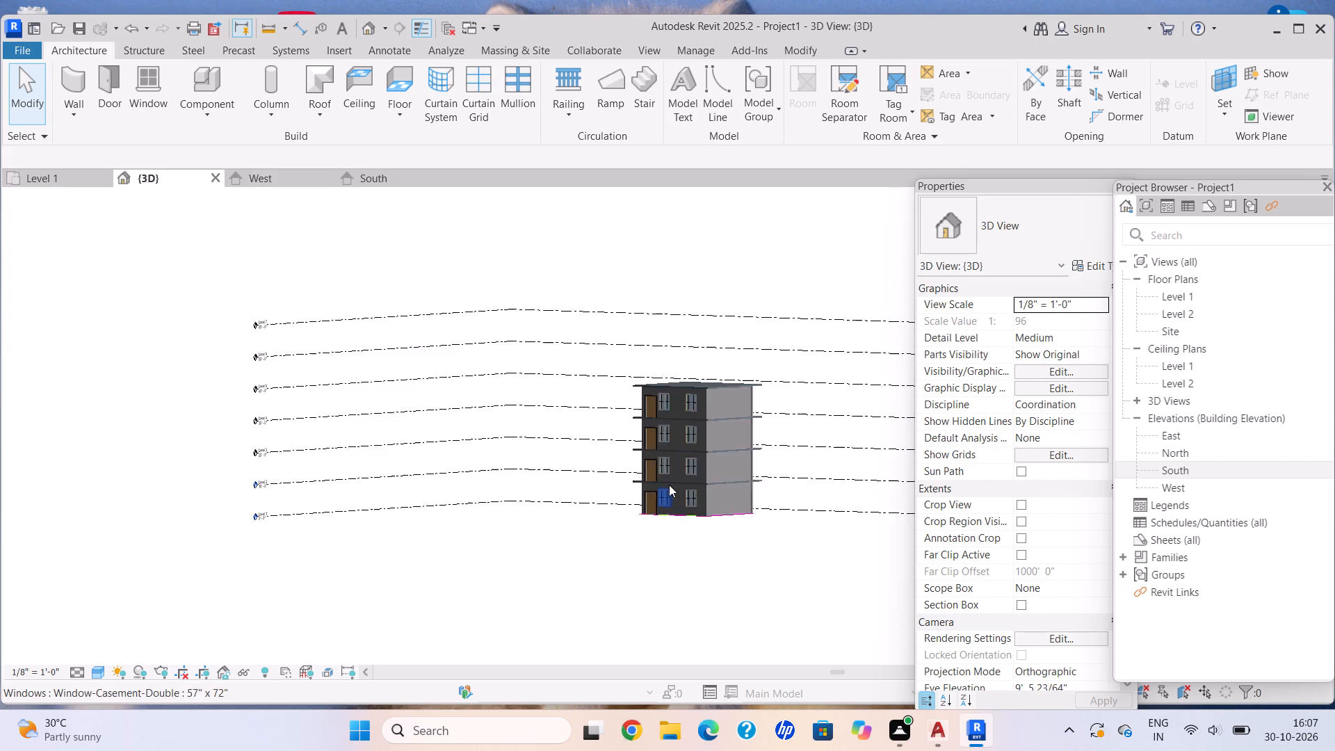
scroll(669, 485, "up", 6)
middle_click_drag(522, 514, 754, 518)
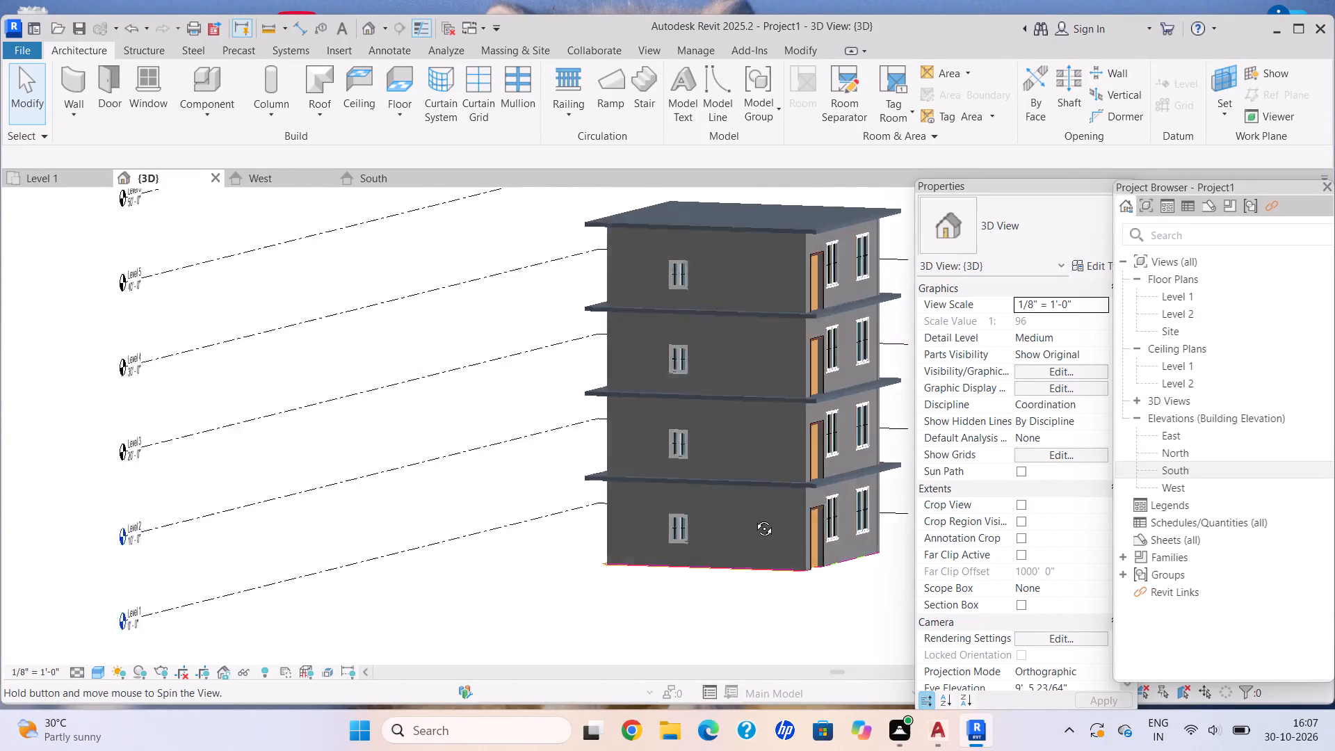
middle_click_drag(754, 518, 750, 518)
scroll(672, 532, "down", 3)
middle_click_drag(672, 532, 533, 530)
middle_click_drag(631, 514, 402, 557)
scroll(558, 558, "up", 1)
middle_click_drag(558, 557, 561, 557)
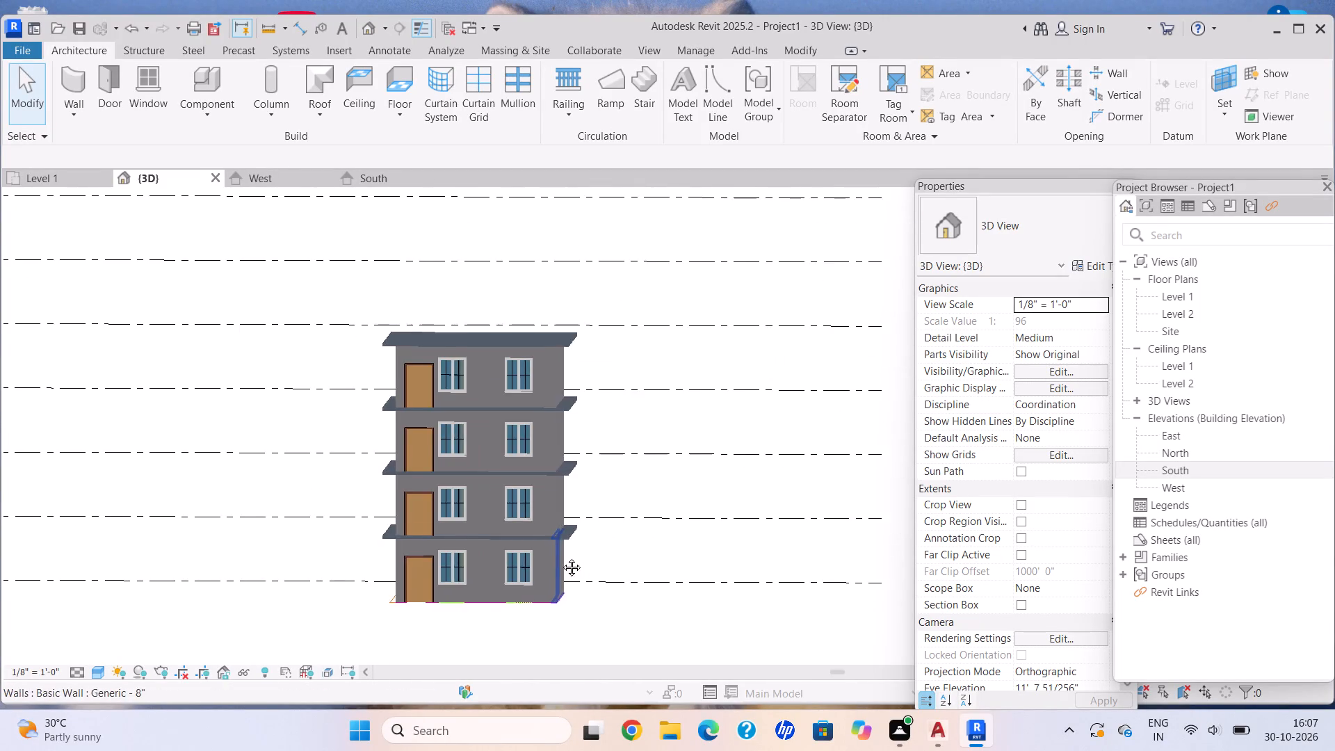
middle_click_drag(561, 557, 575, 560)
scroll(451, 604, "up", 9)
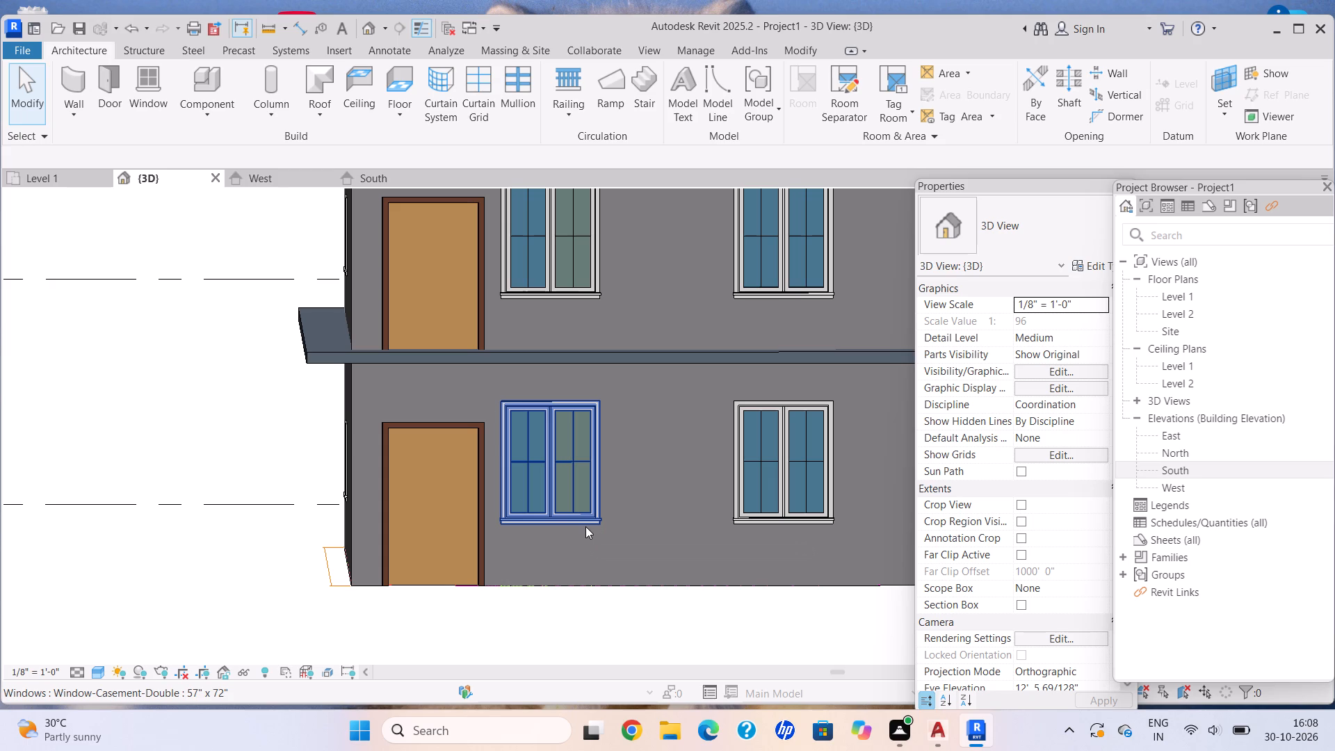
scroll(238, 17, "down", 1)
scroll(512, 426, "down", 3)
middle_click_drag(514, 435, 491, 541)
key("Escape")
scroll(647, 430, "down", 3)
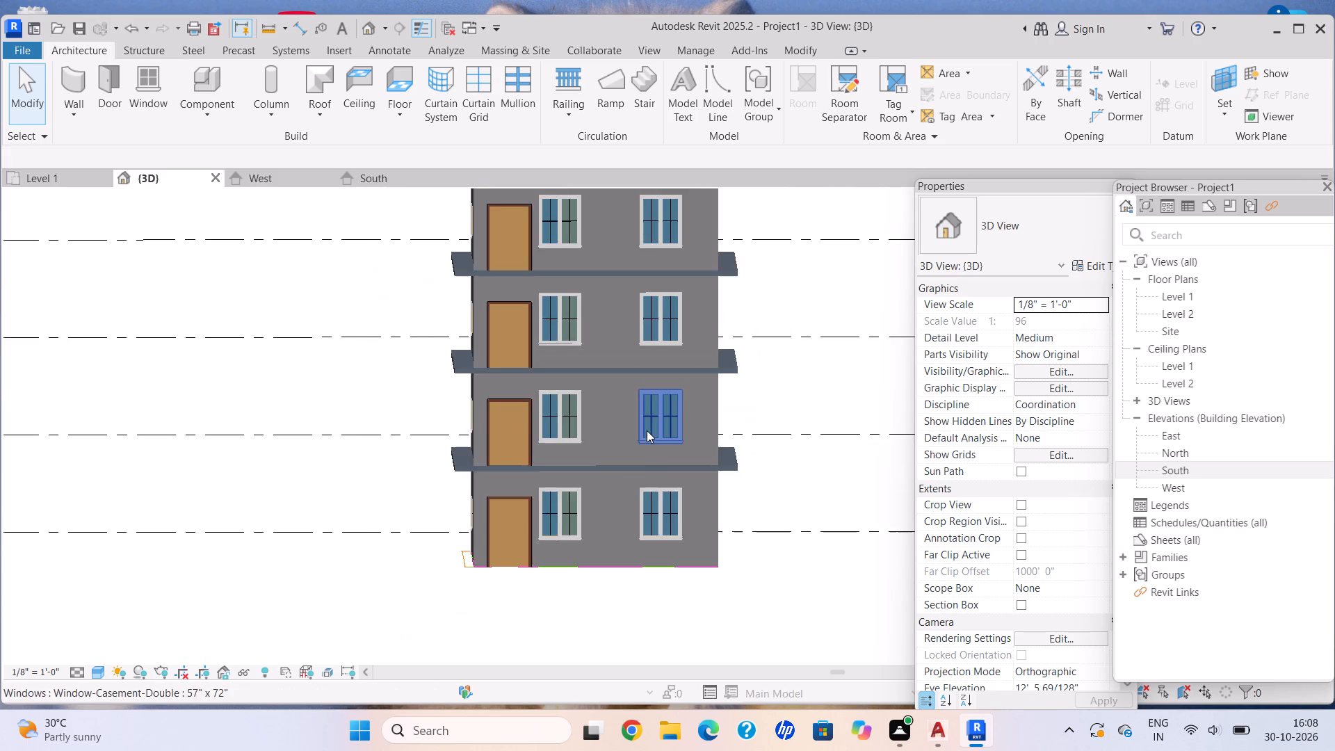
middle_click_drag(647, 430, 613, 477)
scroll(607, 482, "down", 1)
middle_click_drag(705, 446, 650, 489)
scroll(648, 487, "down", 1)
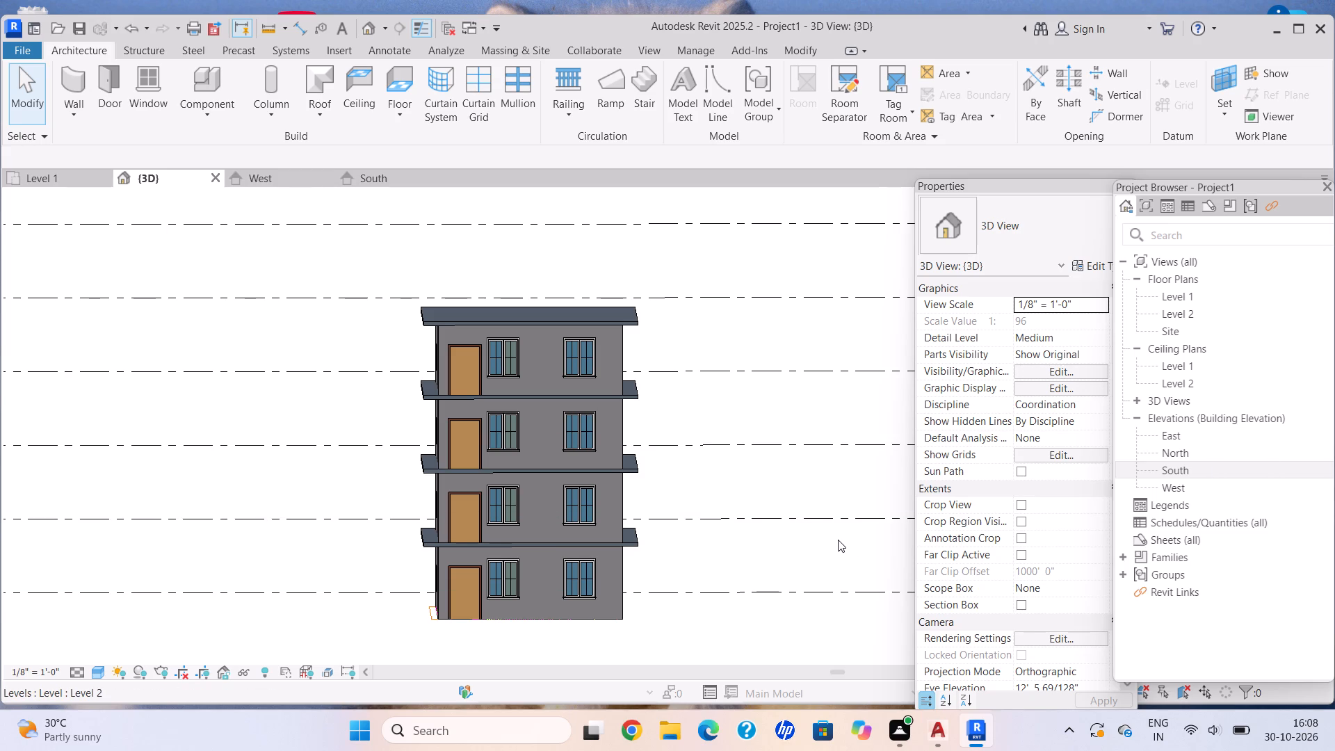
middle_click(663, 533)
scroll(558, 477, "down", 1)
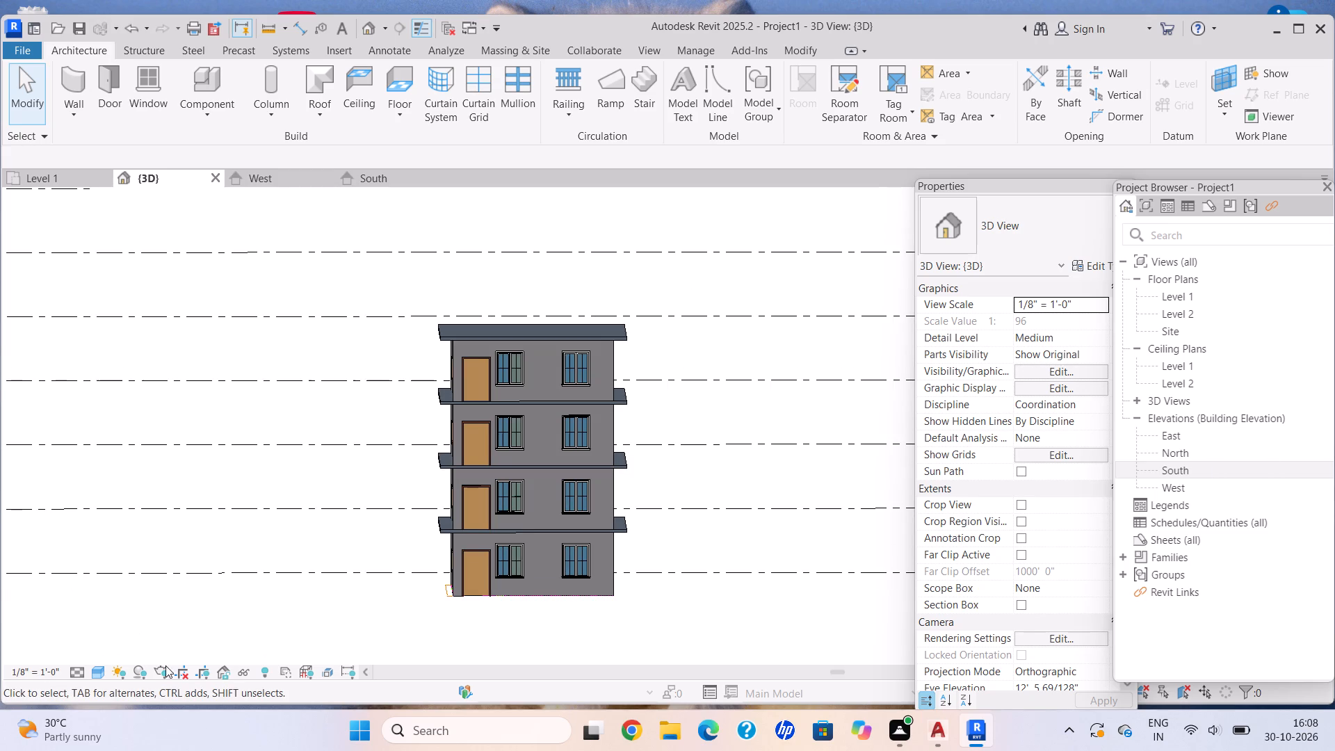
Reapply the Shaded visual style to the 3D view and check the building's door and window facade.
left_click(99, 670)
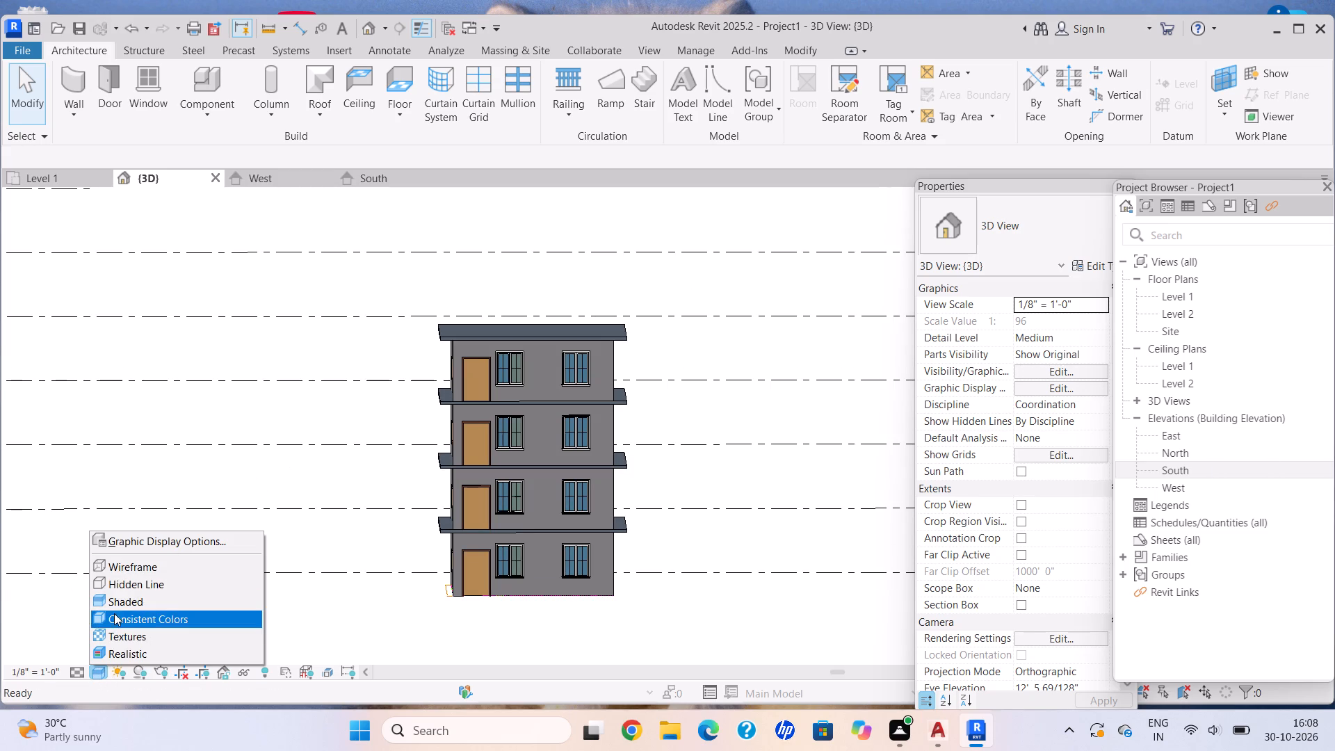
left_click(116, 600)
scroll(711, 391, "up", 3)
scroll(696, 437, "down", 5)
middle_click_drag(694, 439, 622, 378)
scroll(629, 383, "up", 2)
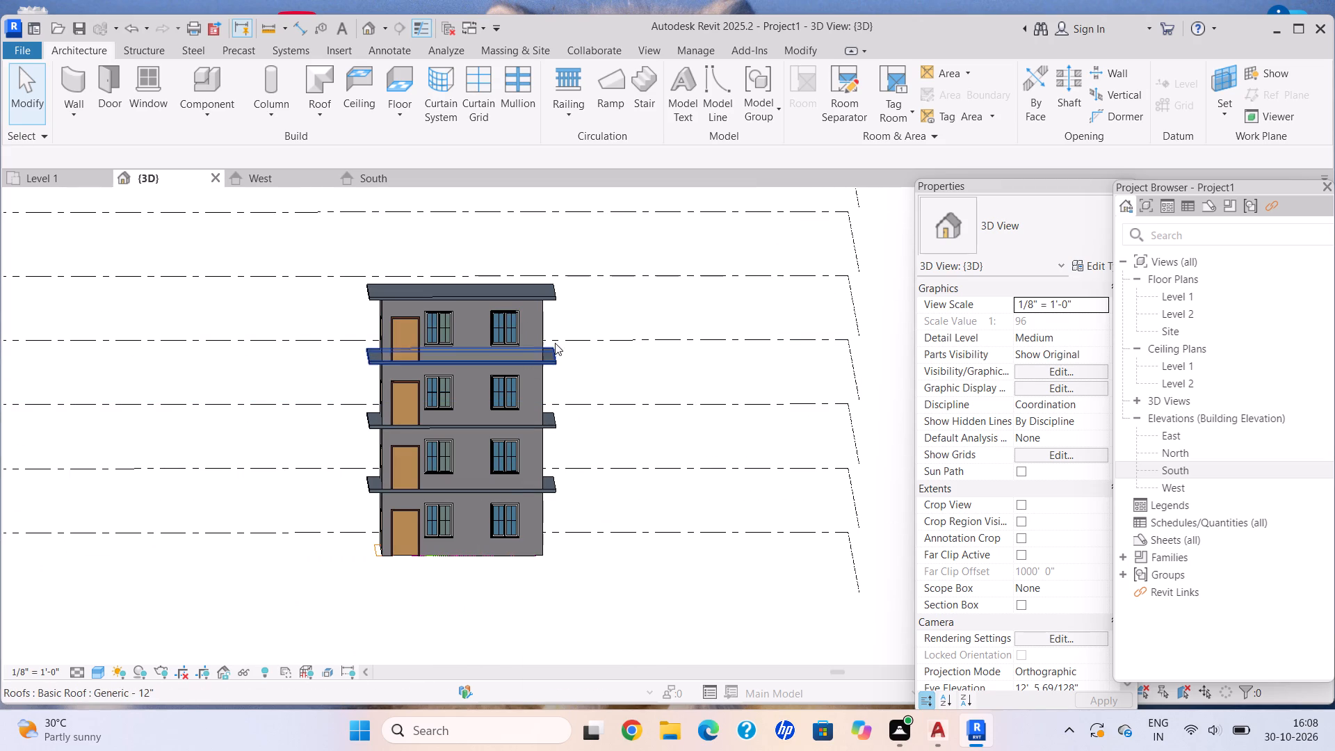
scroll(597, 367, "down", 2)
middle_click(569, 386)
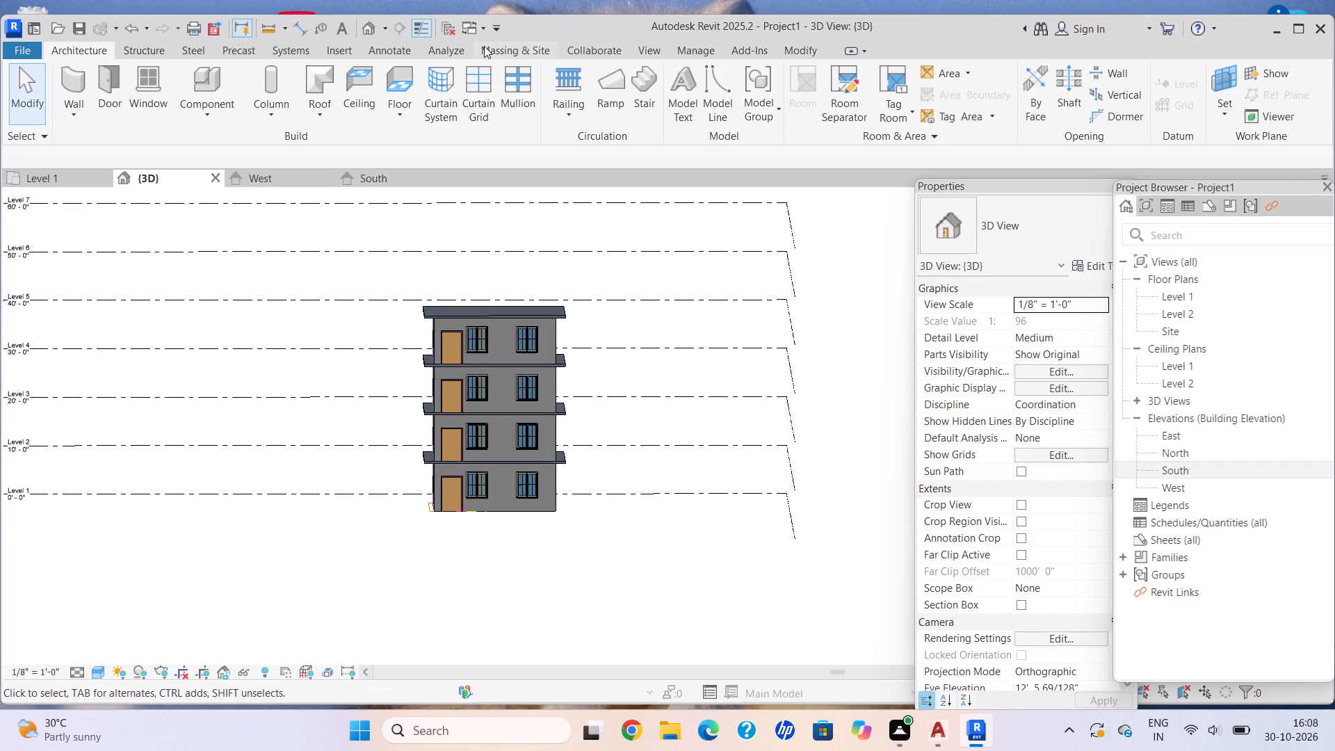
Start a toposolid sketch with a rectangular boundary in the Level 1 plan and open the Grassland - 16" type's properties.
left_click(490, 46)
left_click(500, 117)
left_click(517, 142)
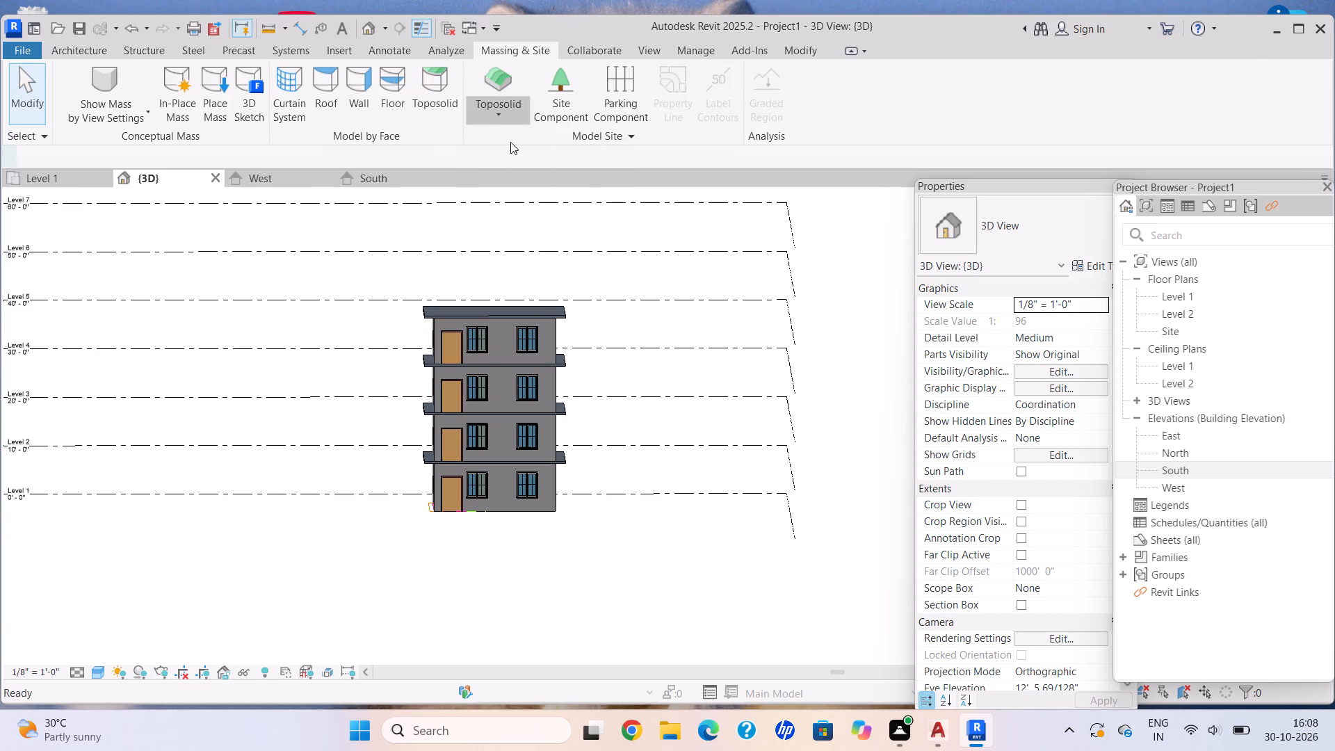
scroll(604, 329, "up", 2)
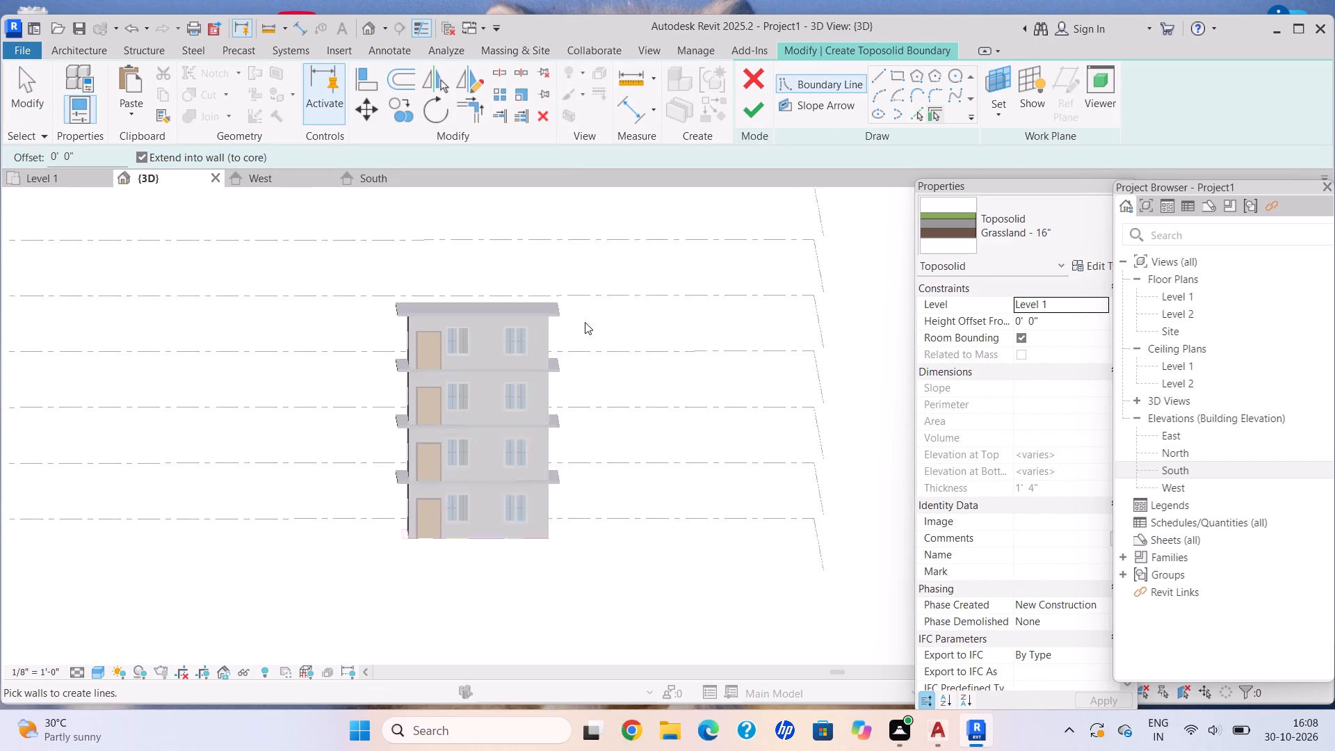
scroll(585, 322, "up", 3)
scroll(570, 336, "down", 4)
middle_click_drag(564, 337, 559, 327)
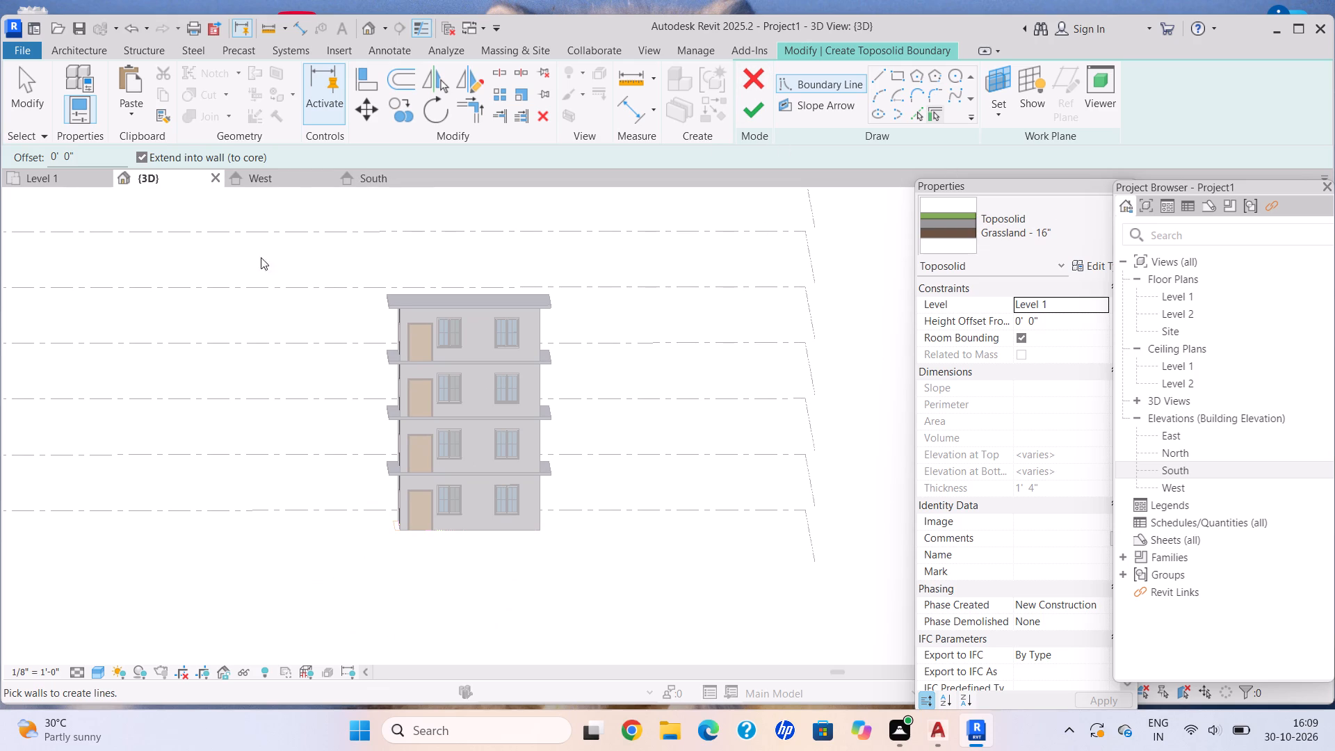
left_click(76, 184)
scroll(338, 349, "down", 10)
middle_click_drag(371, 318, 379, 342)
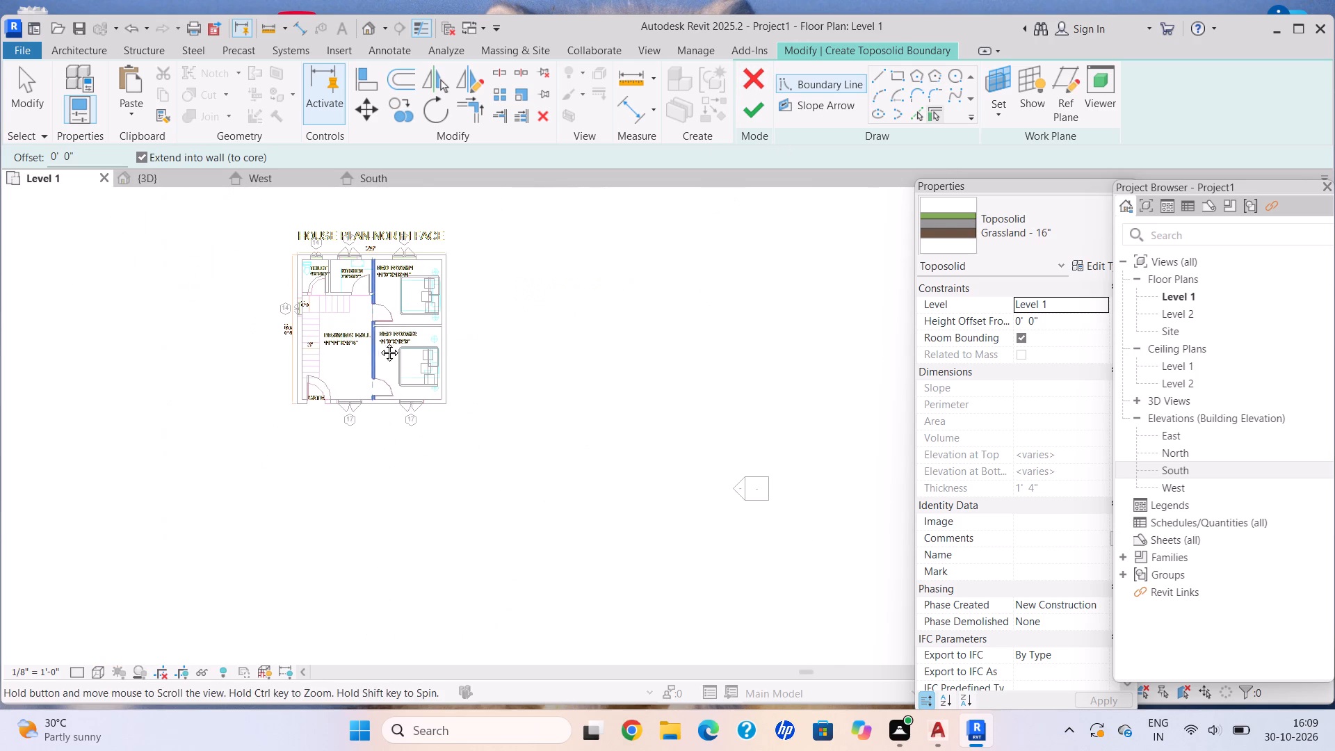
middle_click_drag(379, 342, 386, 369)
left_click(891, 75)
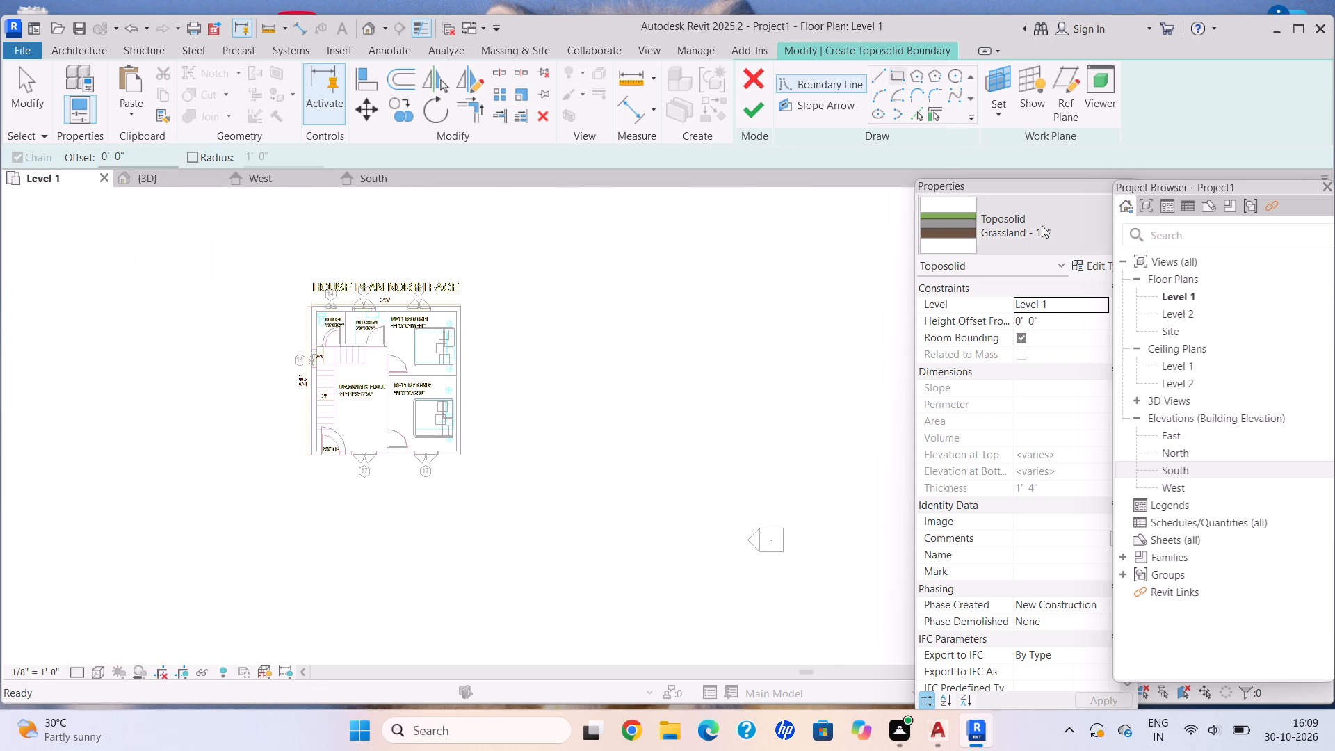
left_click(1103, 266)
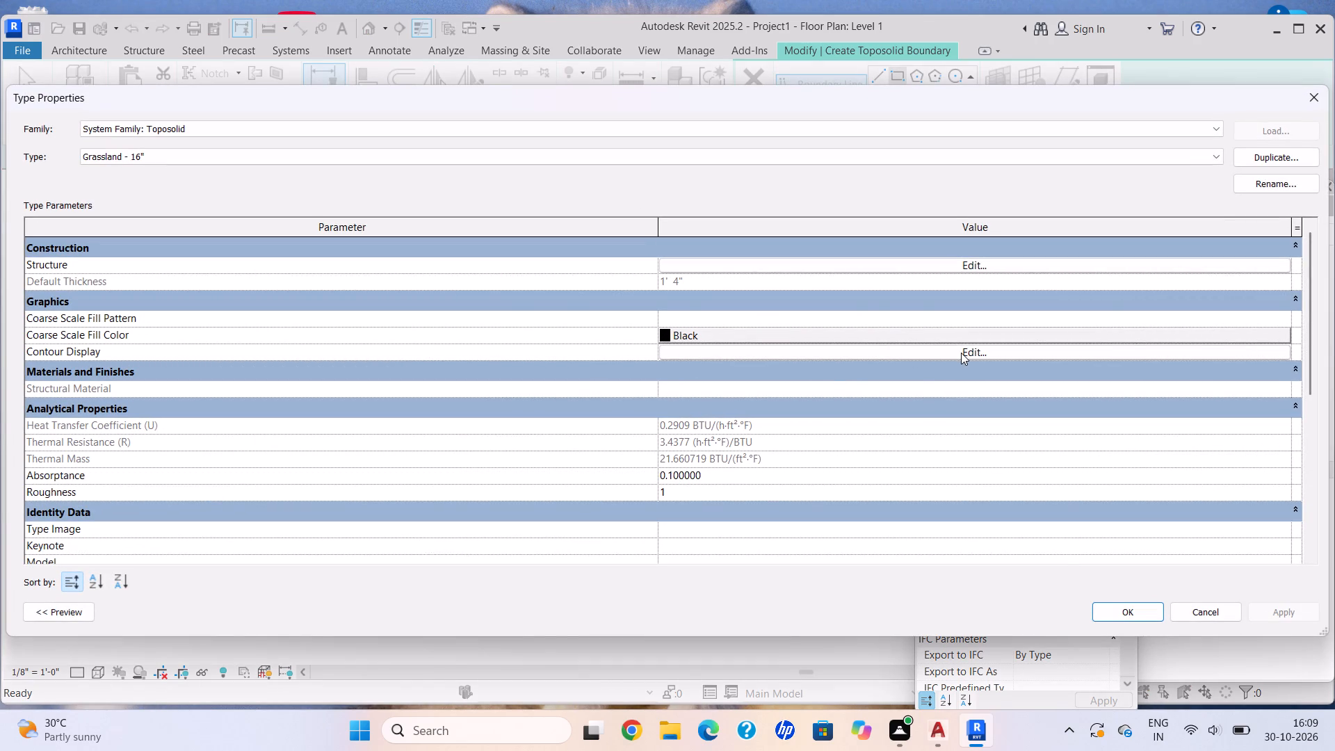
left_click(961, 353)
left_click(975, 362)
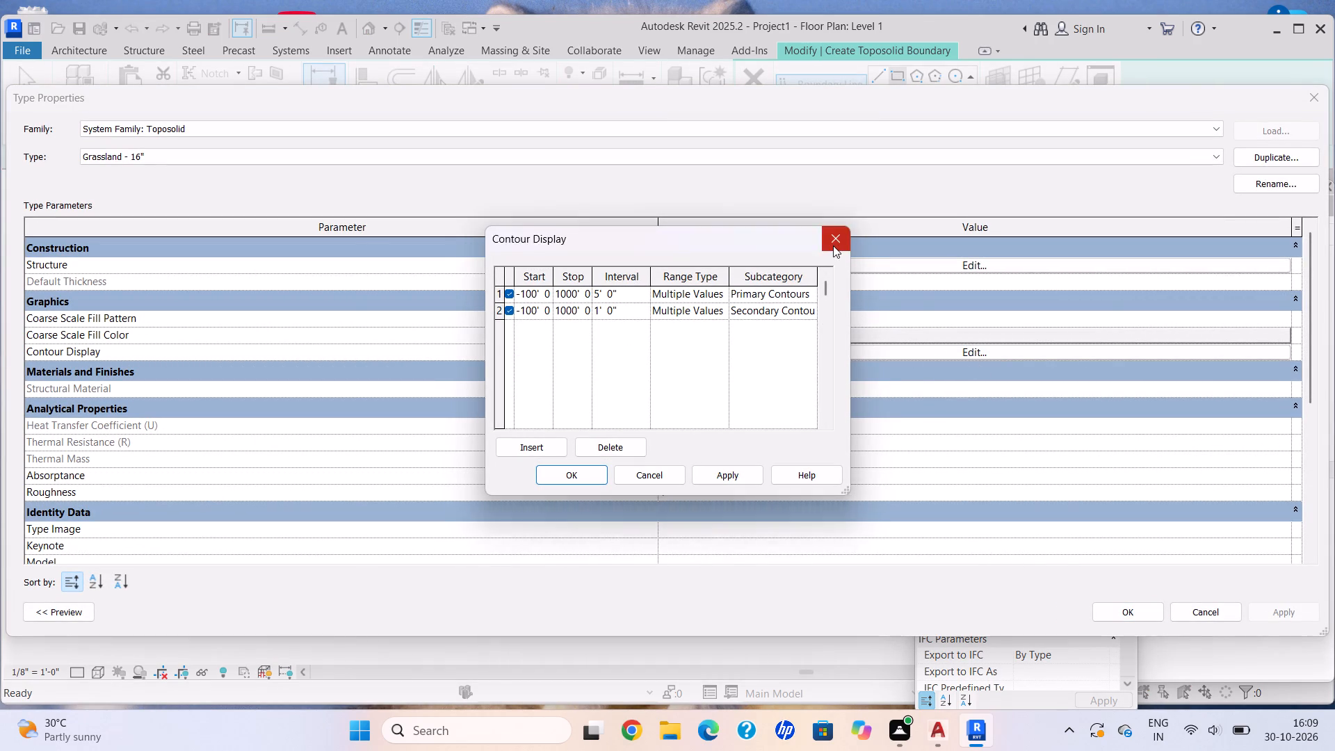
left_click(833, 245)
Set the Grass, Gravel and Earth layers of the toposolid type's structure to 2" thickness each.
left_click(971, 268)
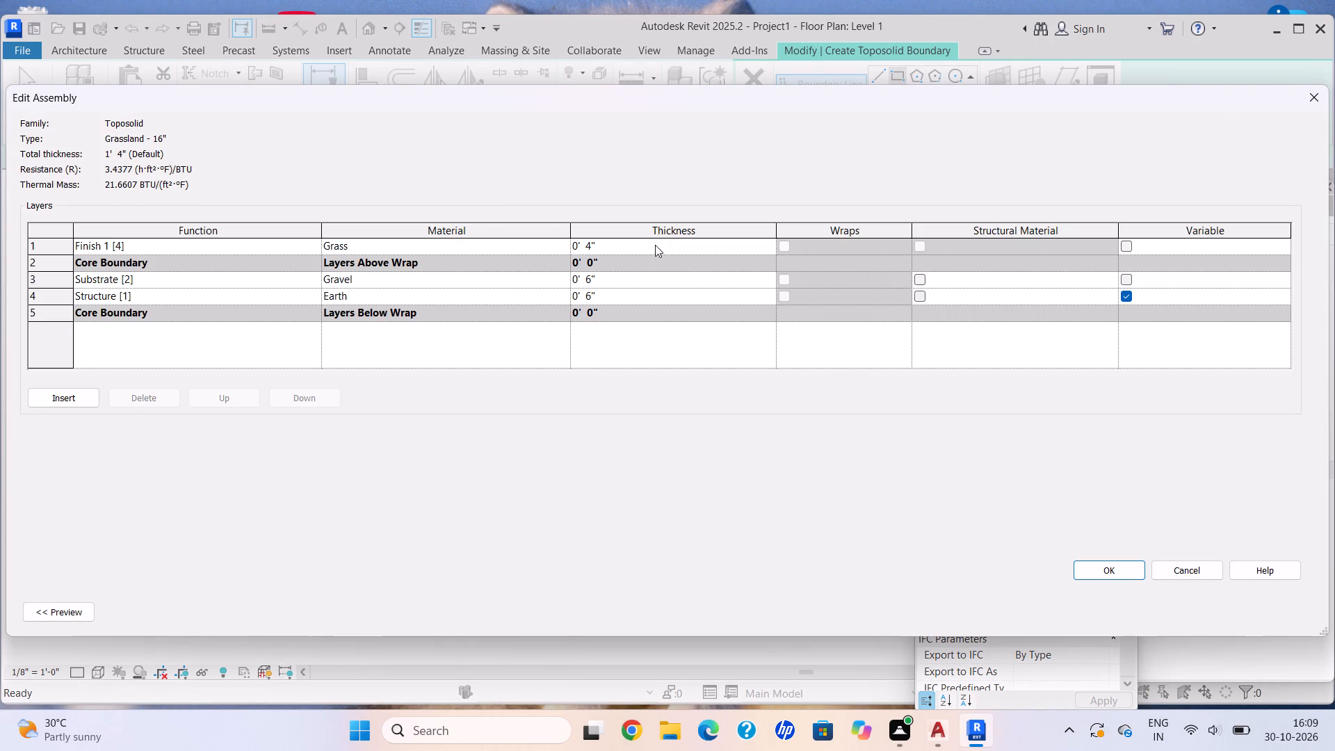
left_click(653, 249)
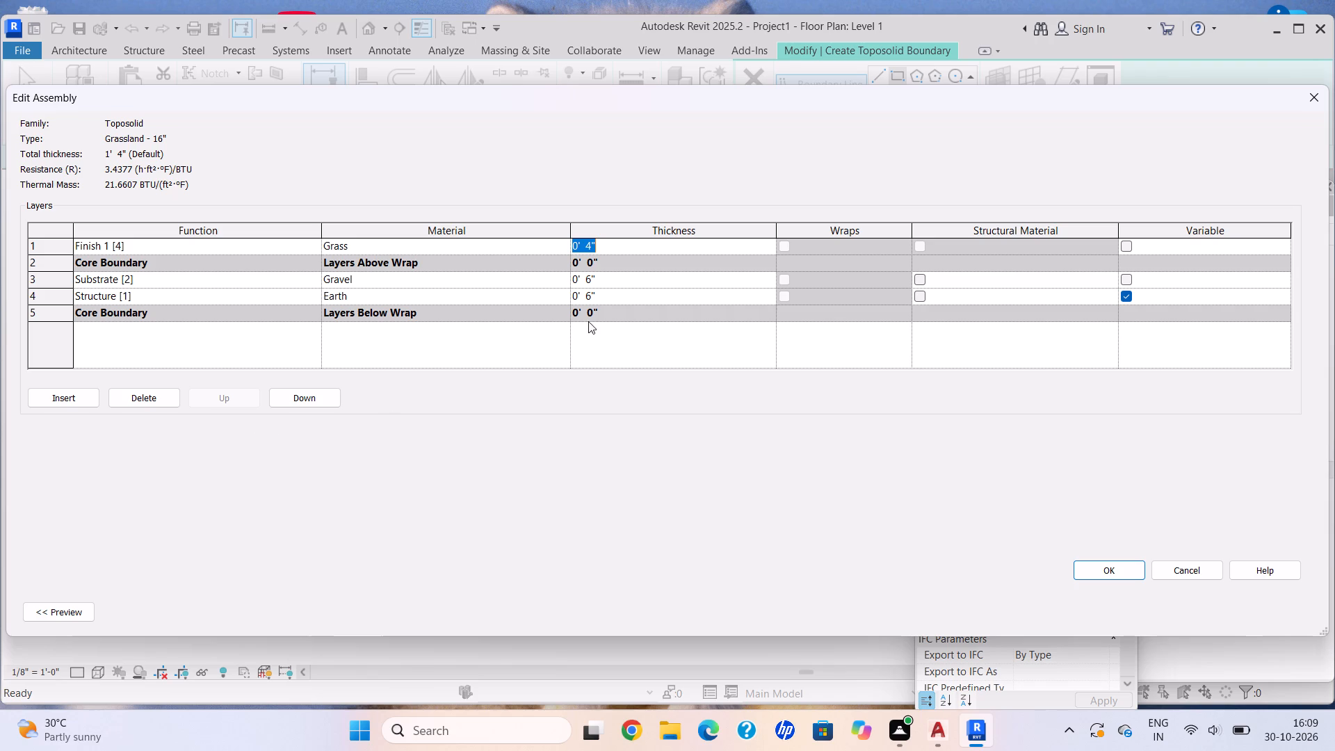
key("BackSpace")
type("2\"")
key("Return")
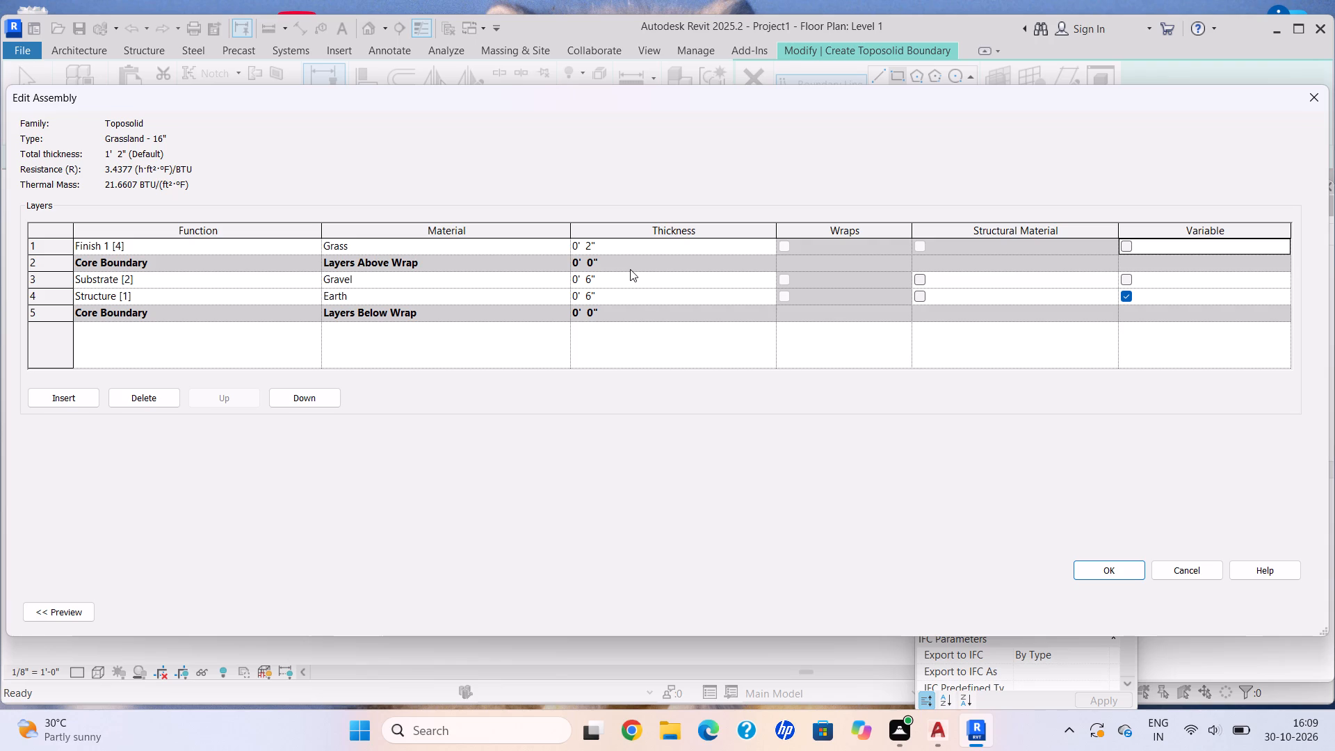
left_click(639, 280)
key("BackSpace")
type("2\"")
key("Return")
left_click(639, 300)
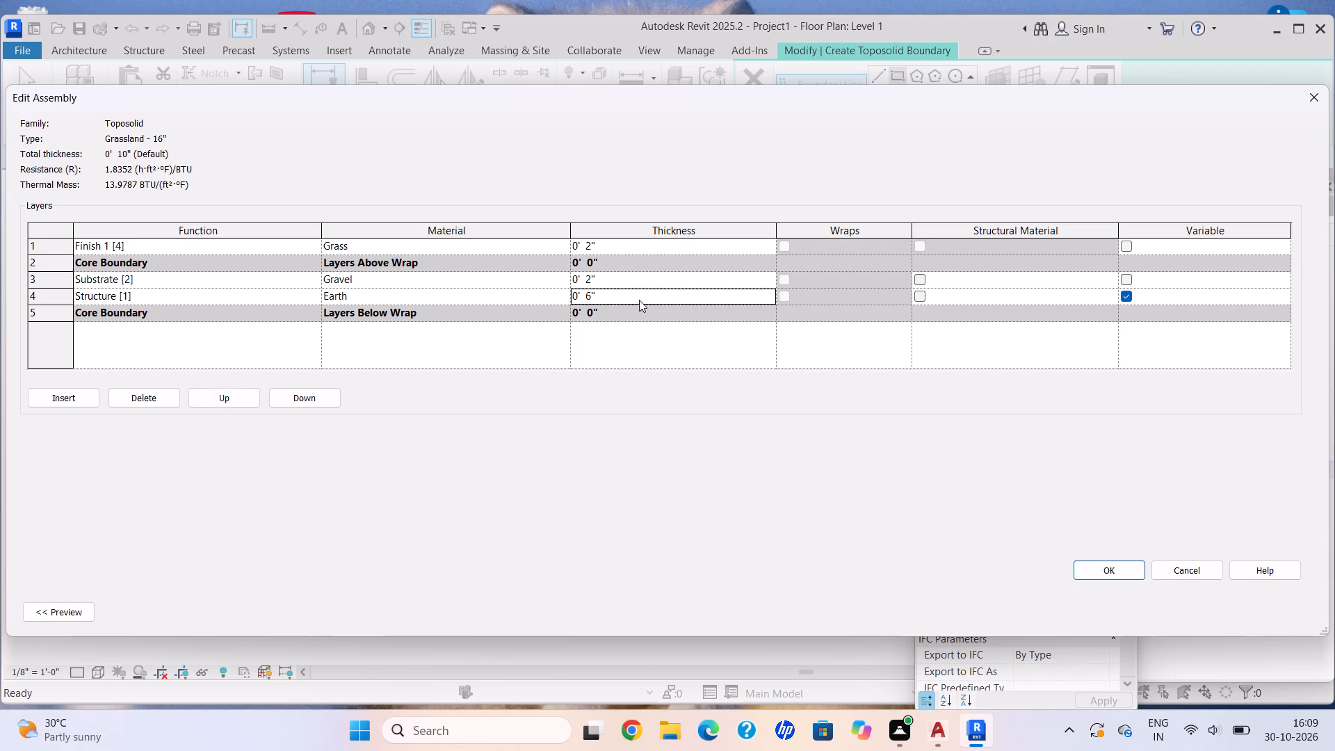
key("BackSpace")
type("2\"")
key("Return")
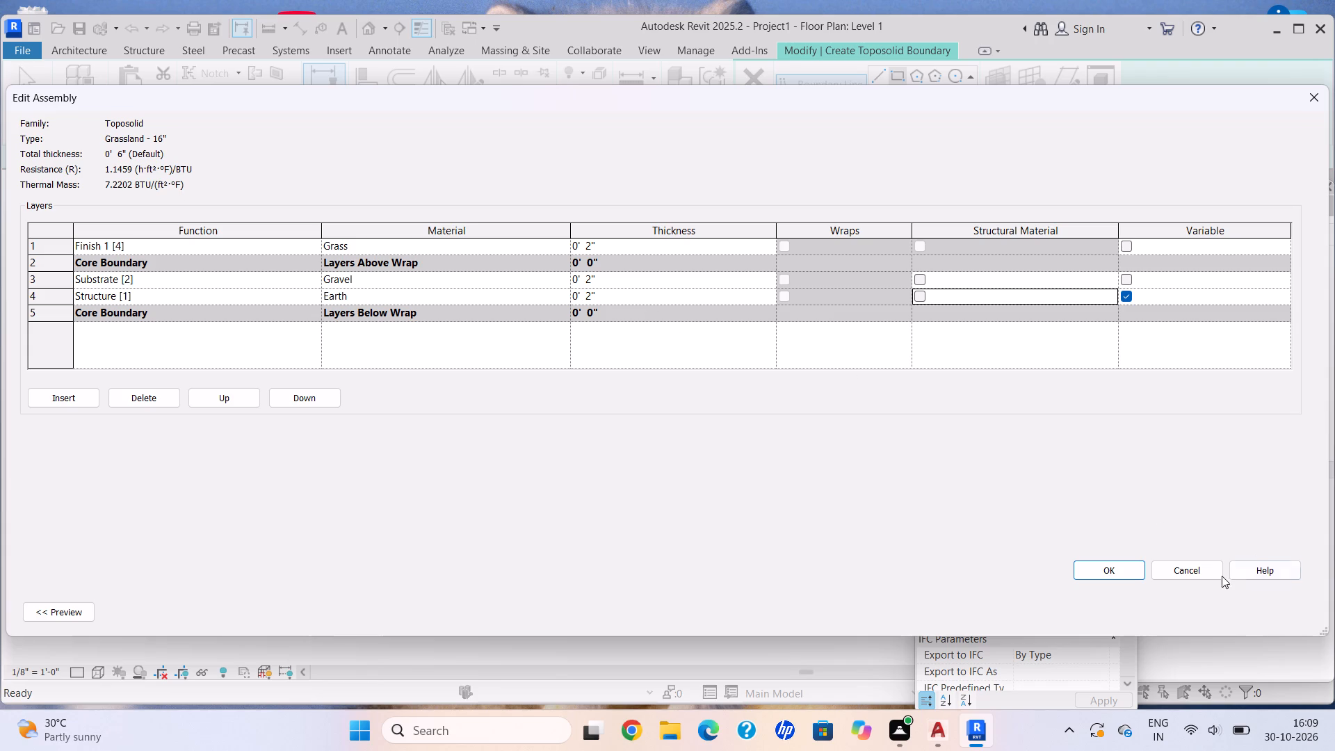
left_click(1110, 574)
left_click(1300, 601)
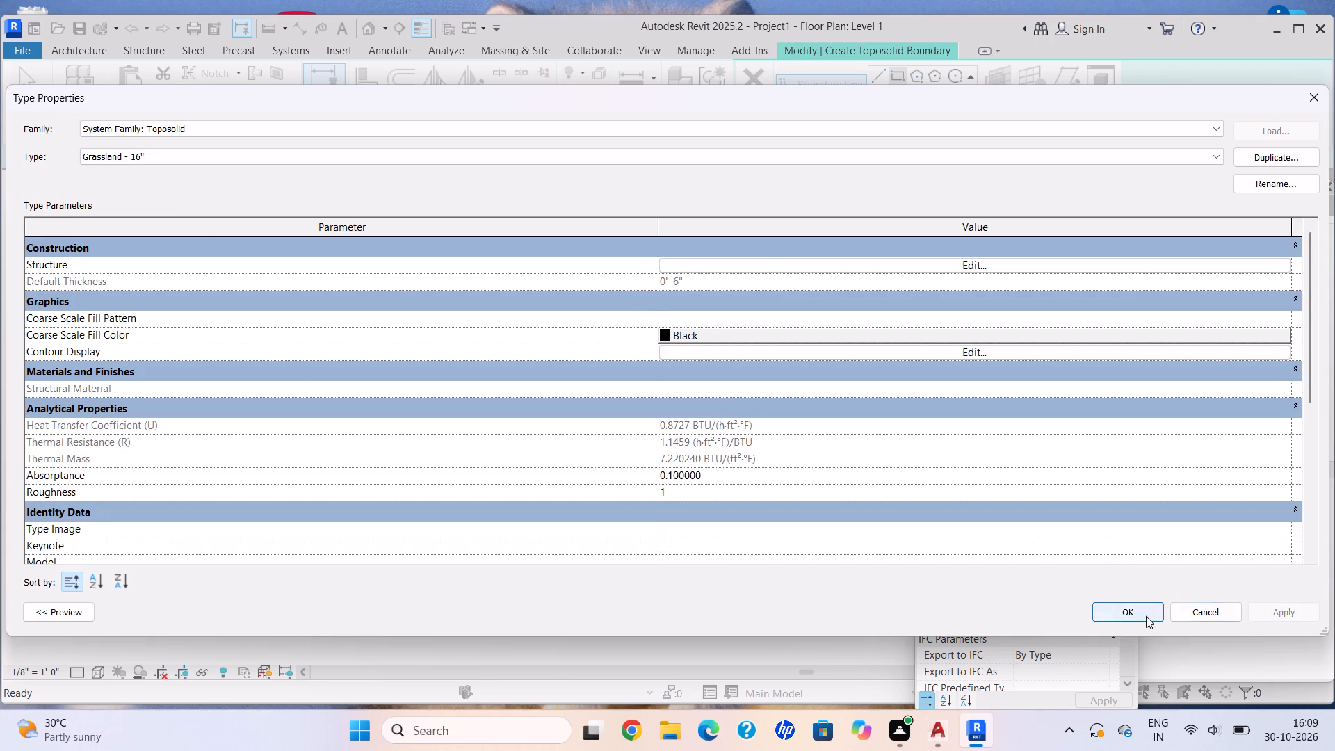
left_click(1144, 613)
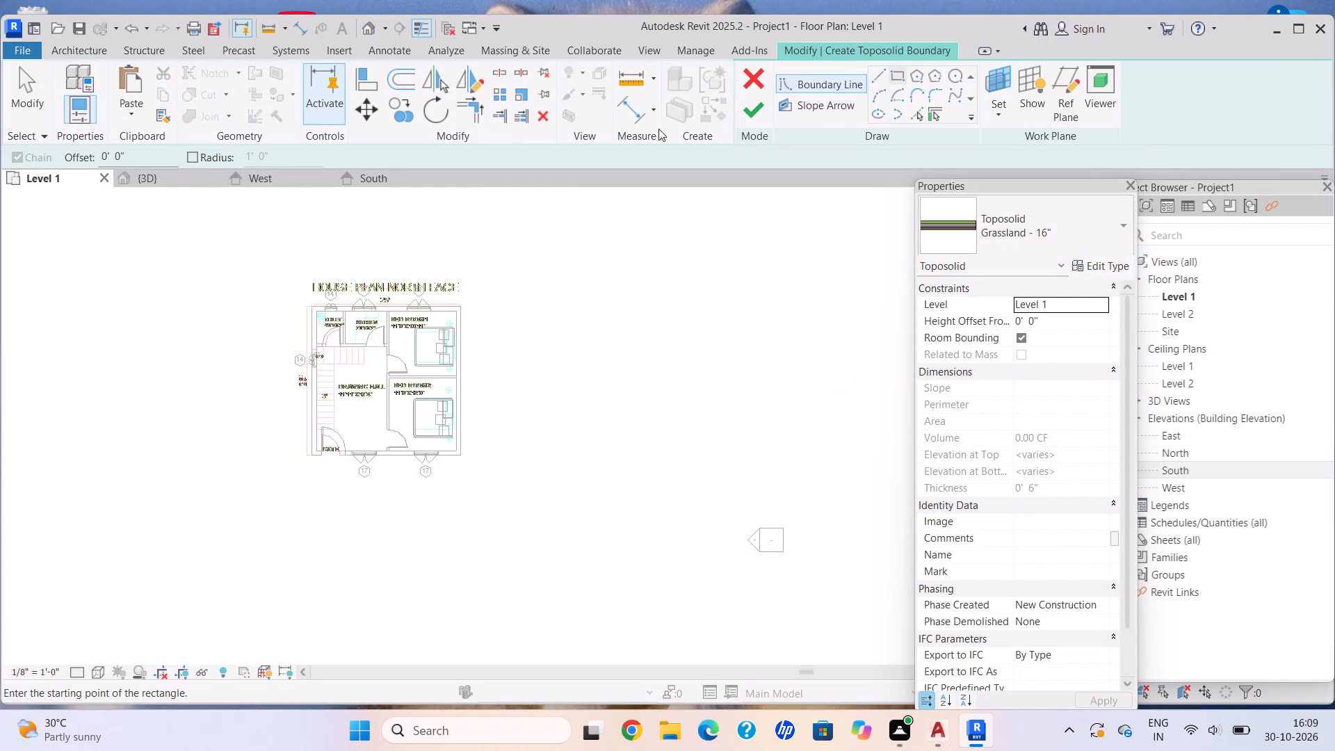
Create the toposolid from a rectangle around the house, extending about 16' beyond its north wall and 46' beyond its east wall.
scroll(315, 296, "down", 3)
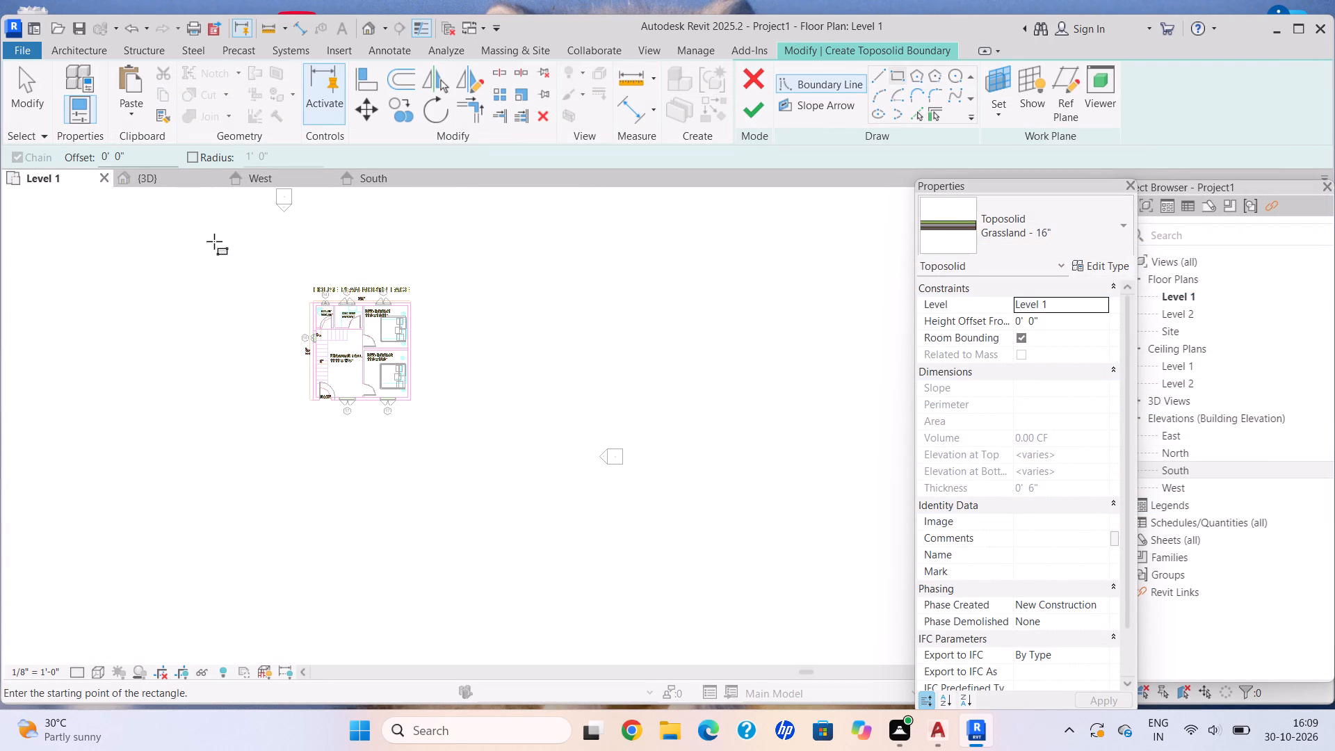
left_click(214, 241)
left_click(588, 523)
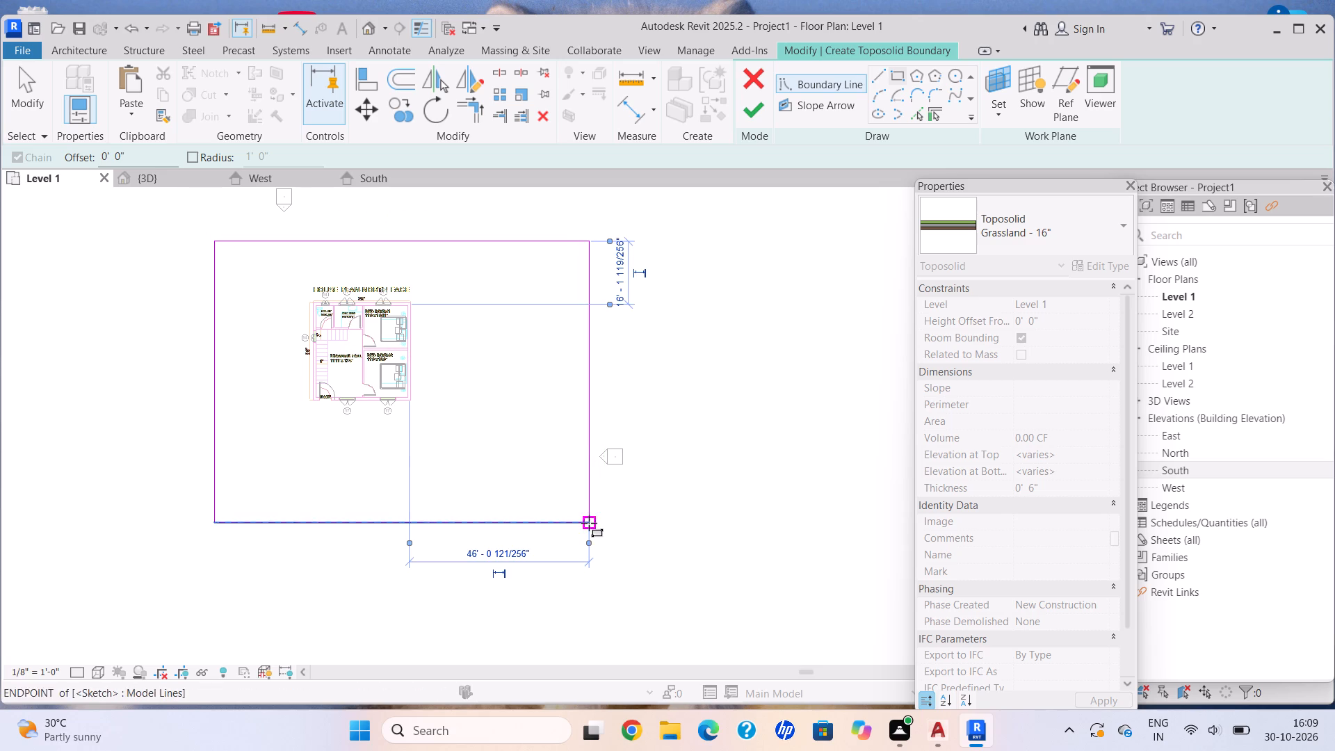
left_click(747, 107)
scroll(722, 377, "down", 2)
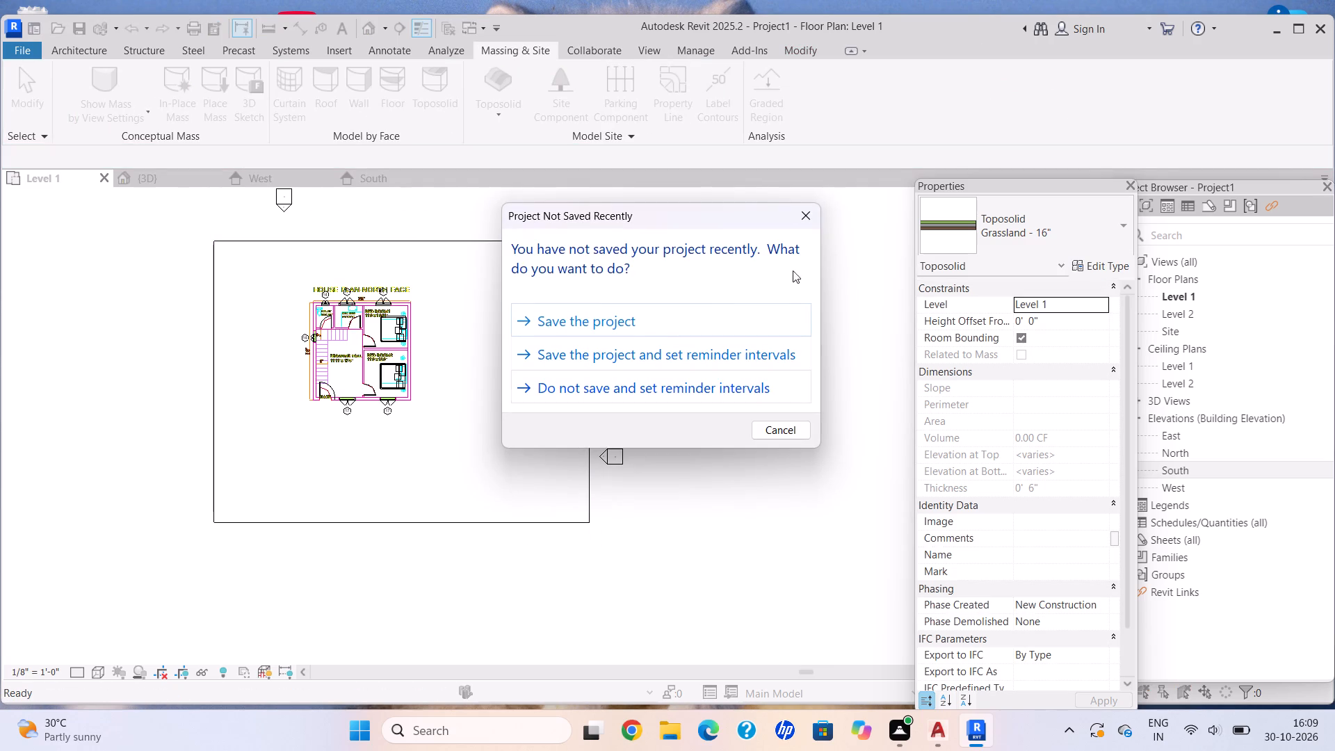
left_click(807, 224)
scroll(726, 445, "down", 3)
middle_click_drag(727, 458, 667, 529)
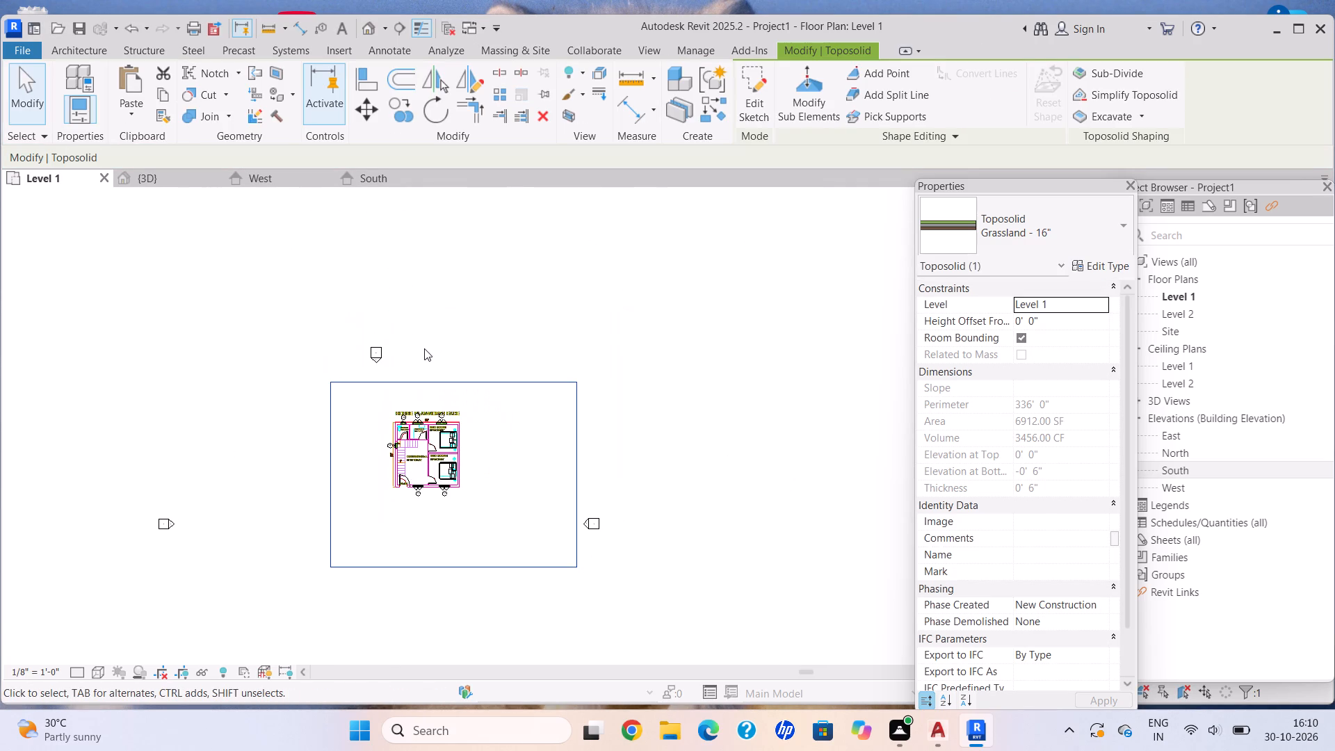
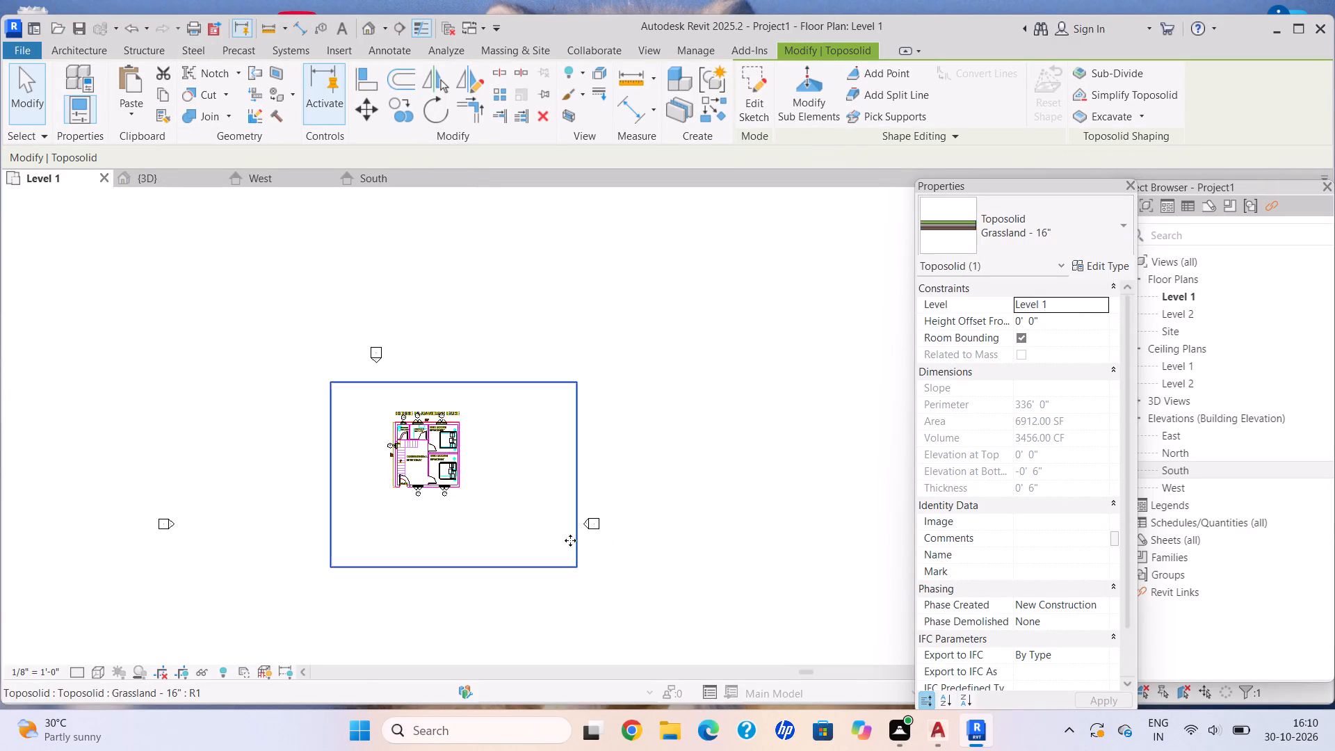
Nudge the 30" x 80" gate door along its wall and back into line with the gate opening in the imported plan.
middle_click_drag(561, 540, 543, 542)
scroll(543, 542, "down", 1)
scroll(419, 524, "up", 8)
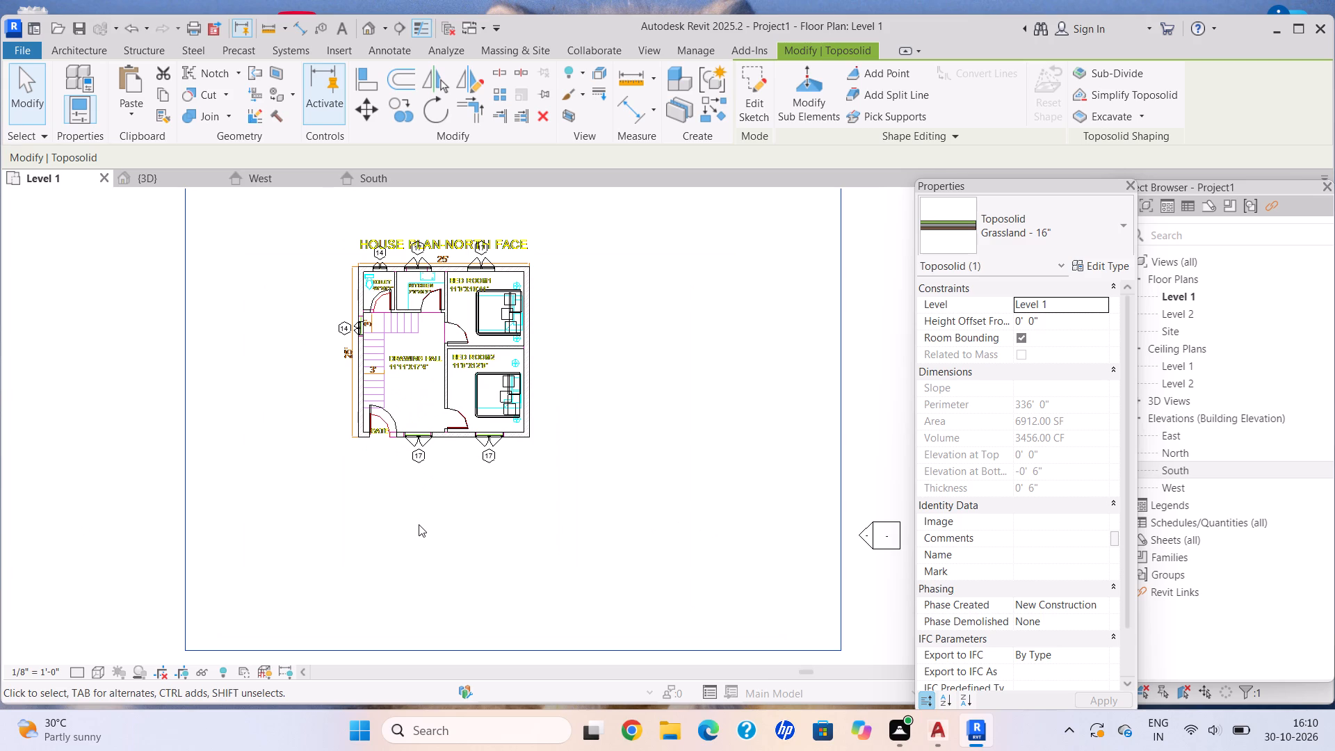
middle_click(419, 524)
middle_click_drag(413, 528, 354, 555)
middle_click(313, 564)
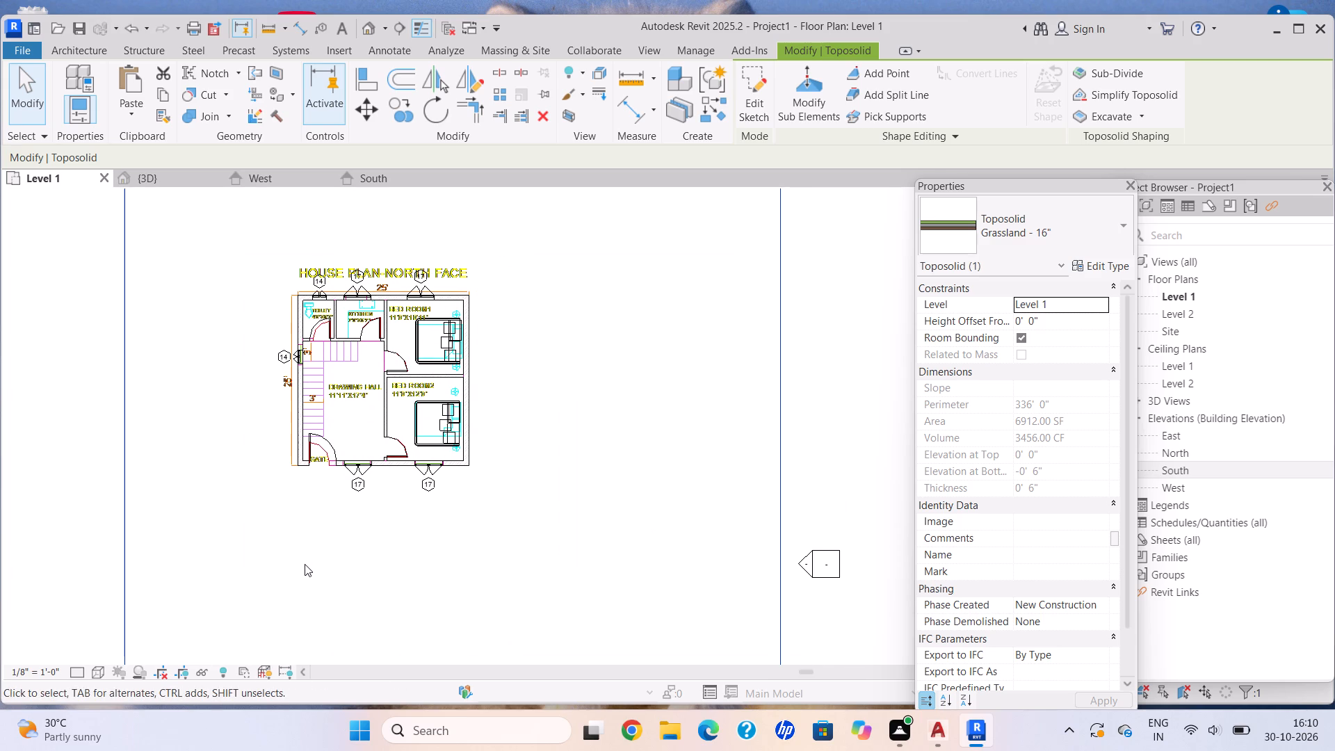
scroll(319, 494, "up", 7)
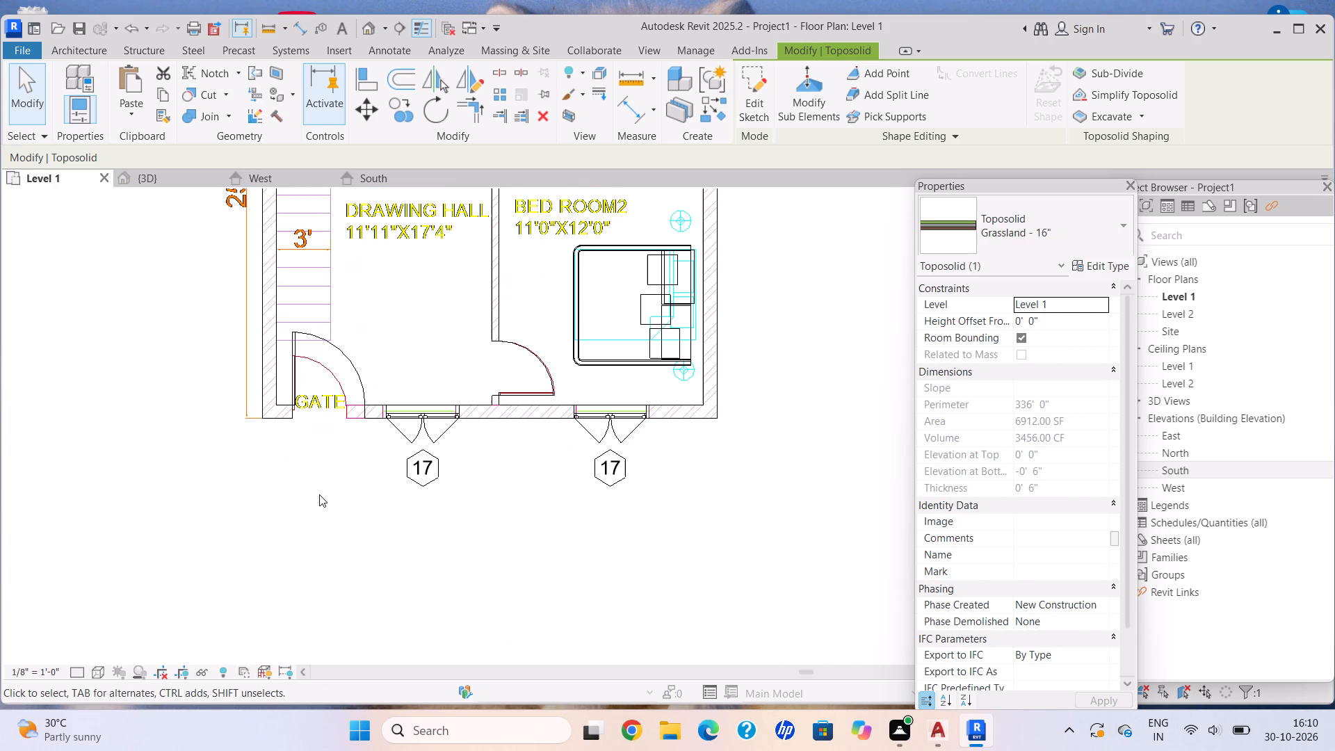
middle_click_drag(325, 550, 323, 556)
scroll(296, 508, "up", 1)
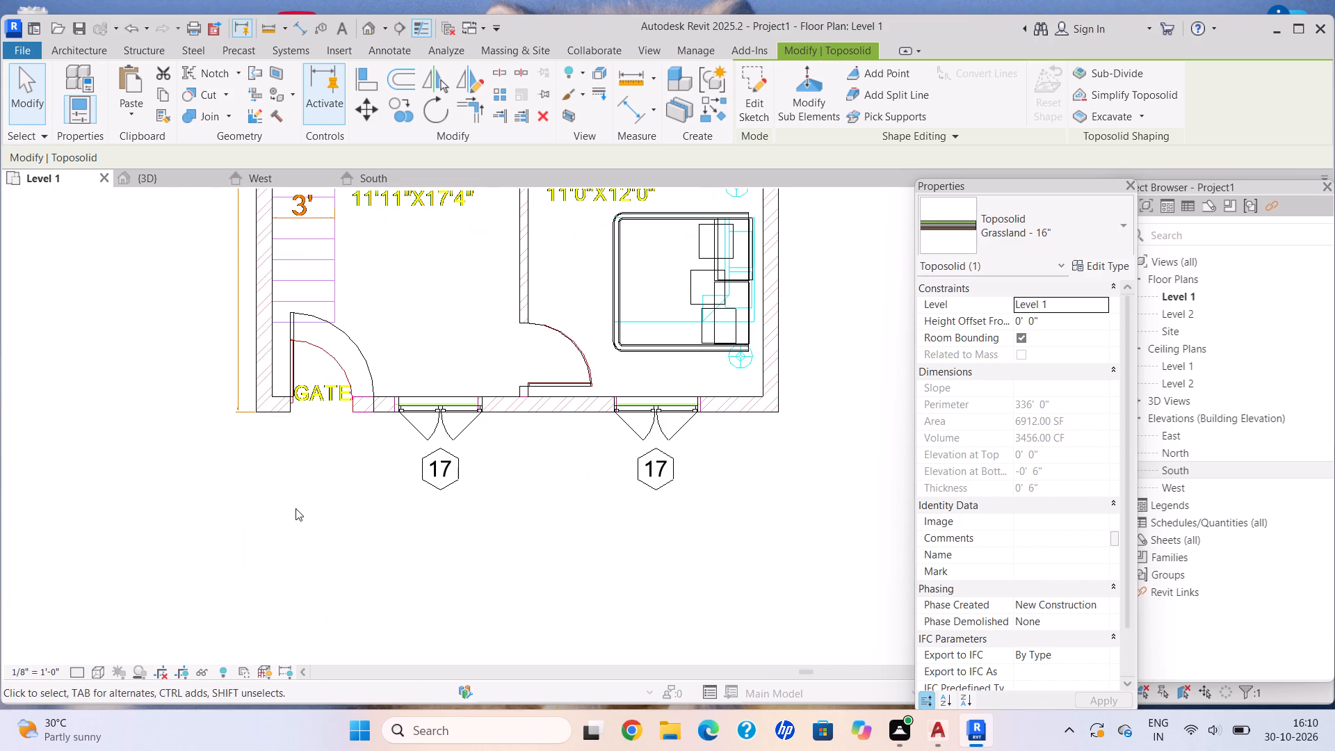
middle_click(256, 484)
middle_click(266, 549)
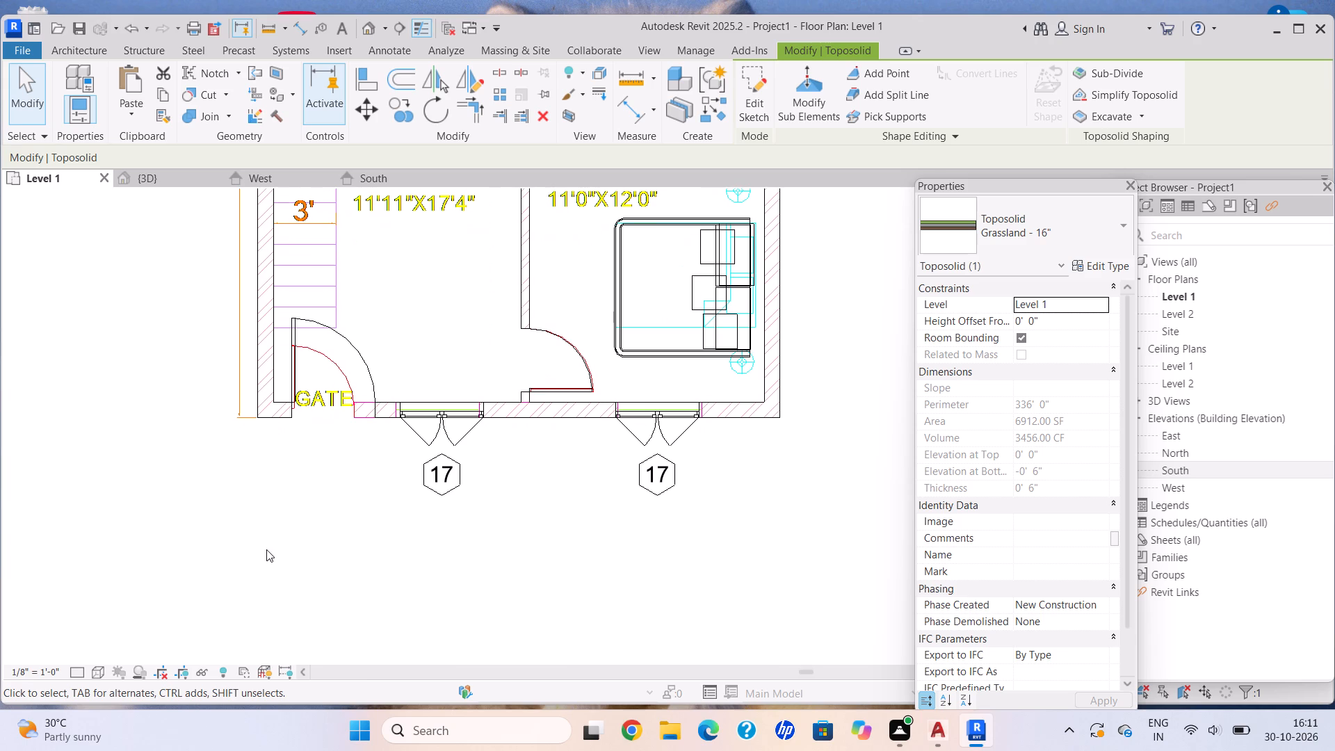
scroll(266, 549, "down", 1)
middle_click_drag(266, 549, 259, 571)
scroll(277, 549, "down", 1)
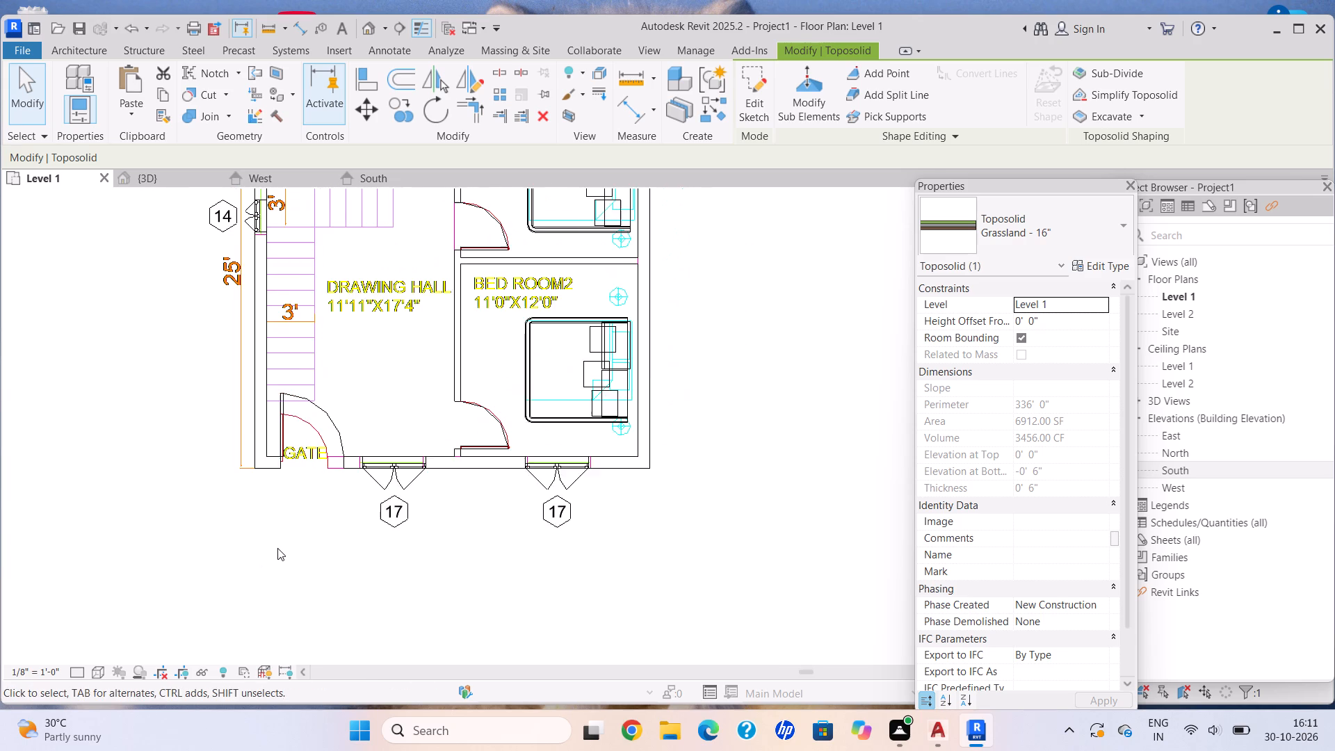
middle_click_drag(277, 548, 258, 556)
scroll(298, 461, "up", 14)
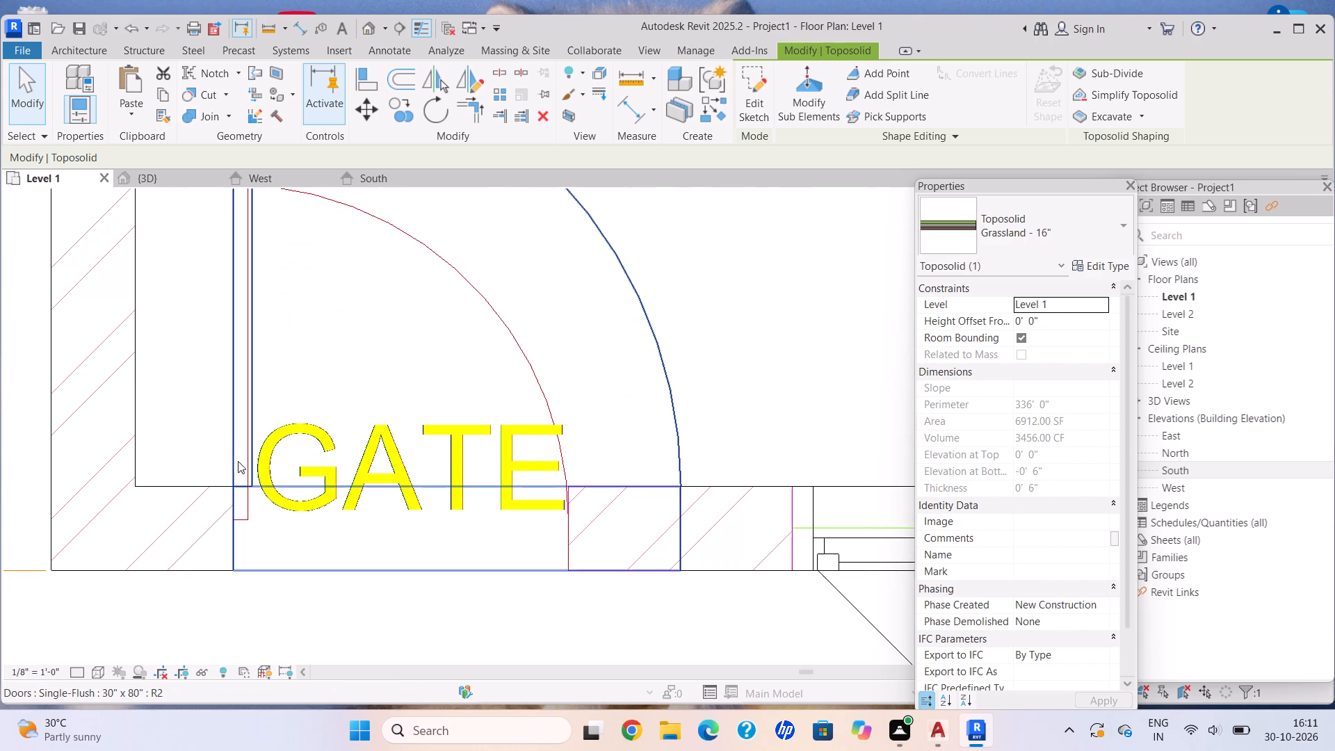
left_click(231, 462)
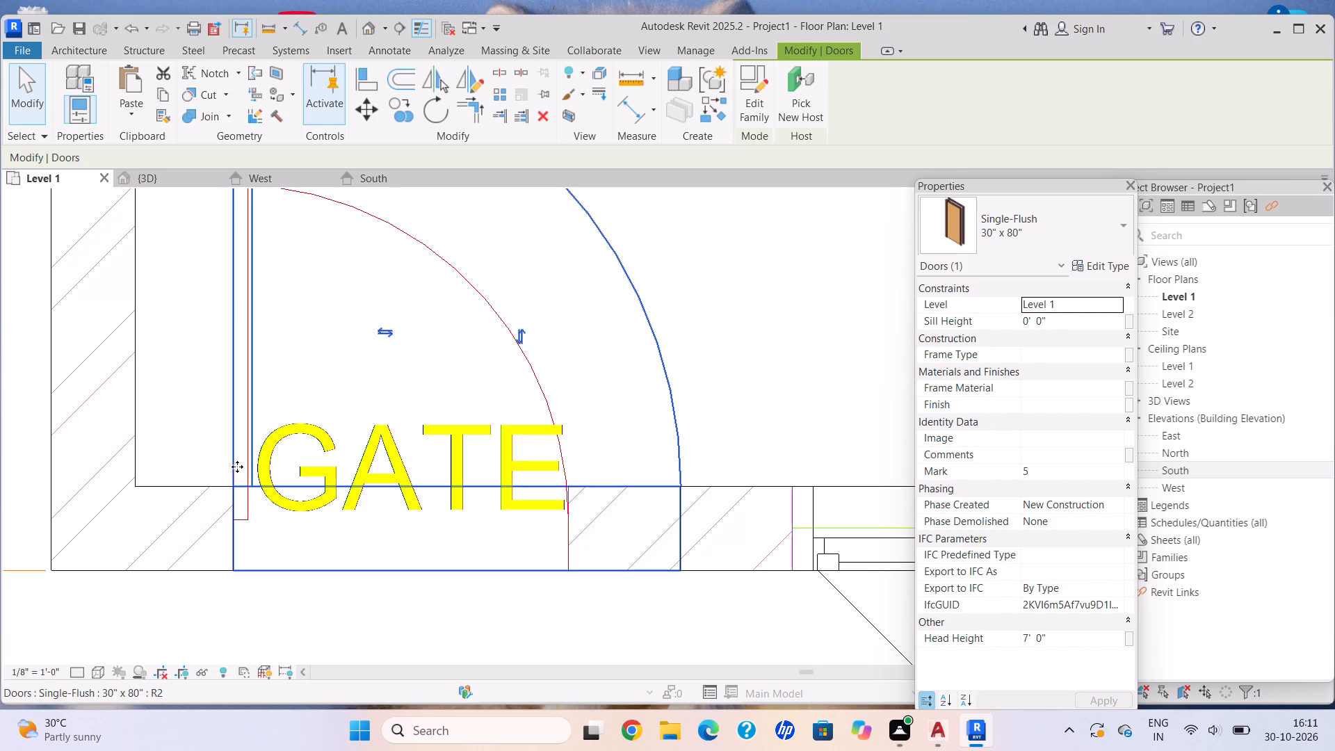
key("Right")
key("Right")
key("Right")
key("Right")
key("Right")
key("Right")
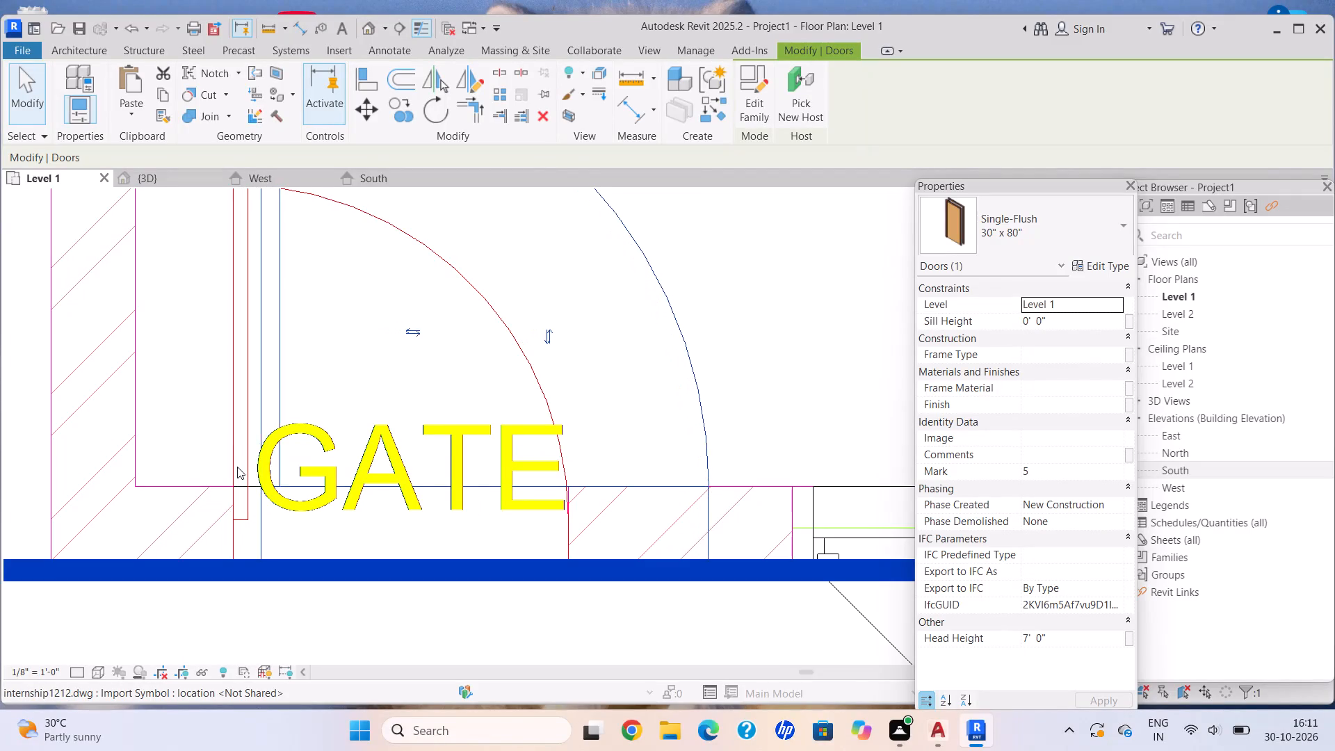
key("Left")
key("Left")
key("Left")
key("Left")
key("Left")
key("Left")
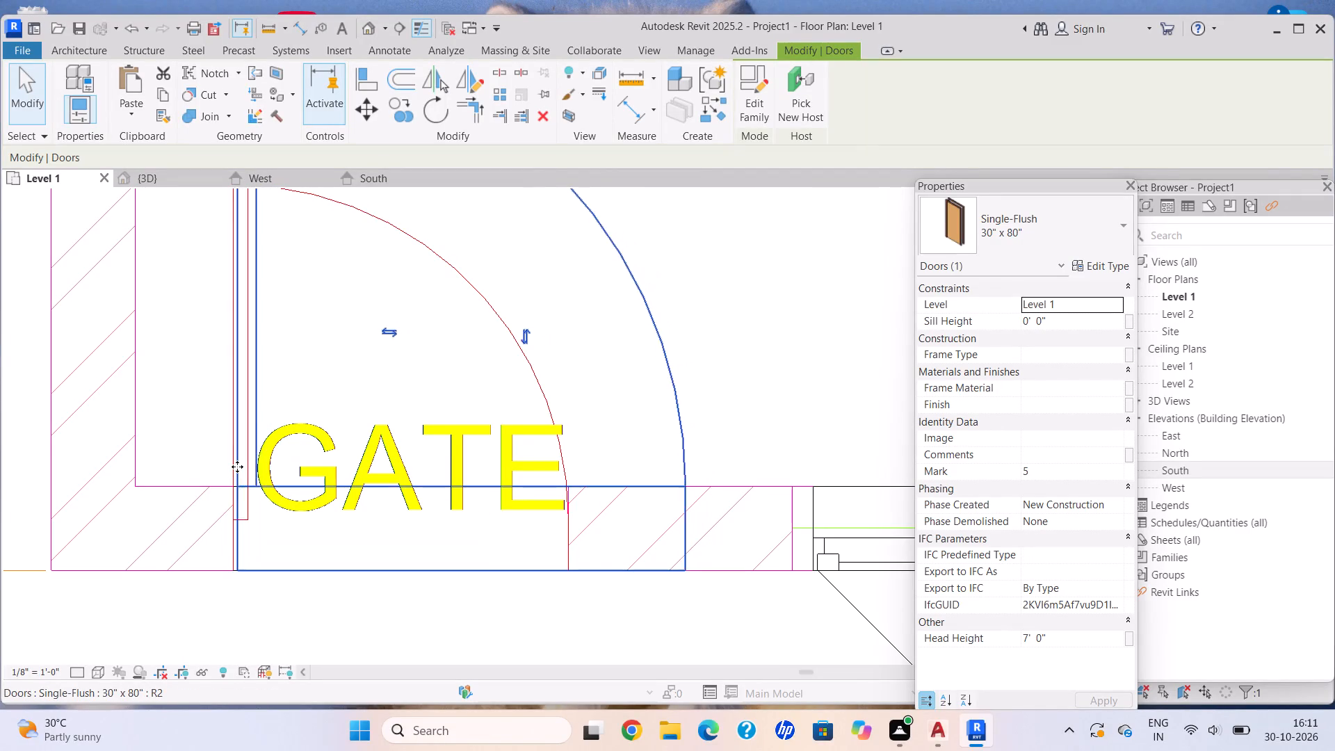
key("Left")
Select Bed Room 2's door and compare its leaf and jamb position with the imported CAD plan.
scroll(124, 606, "down", 10)
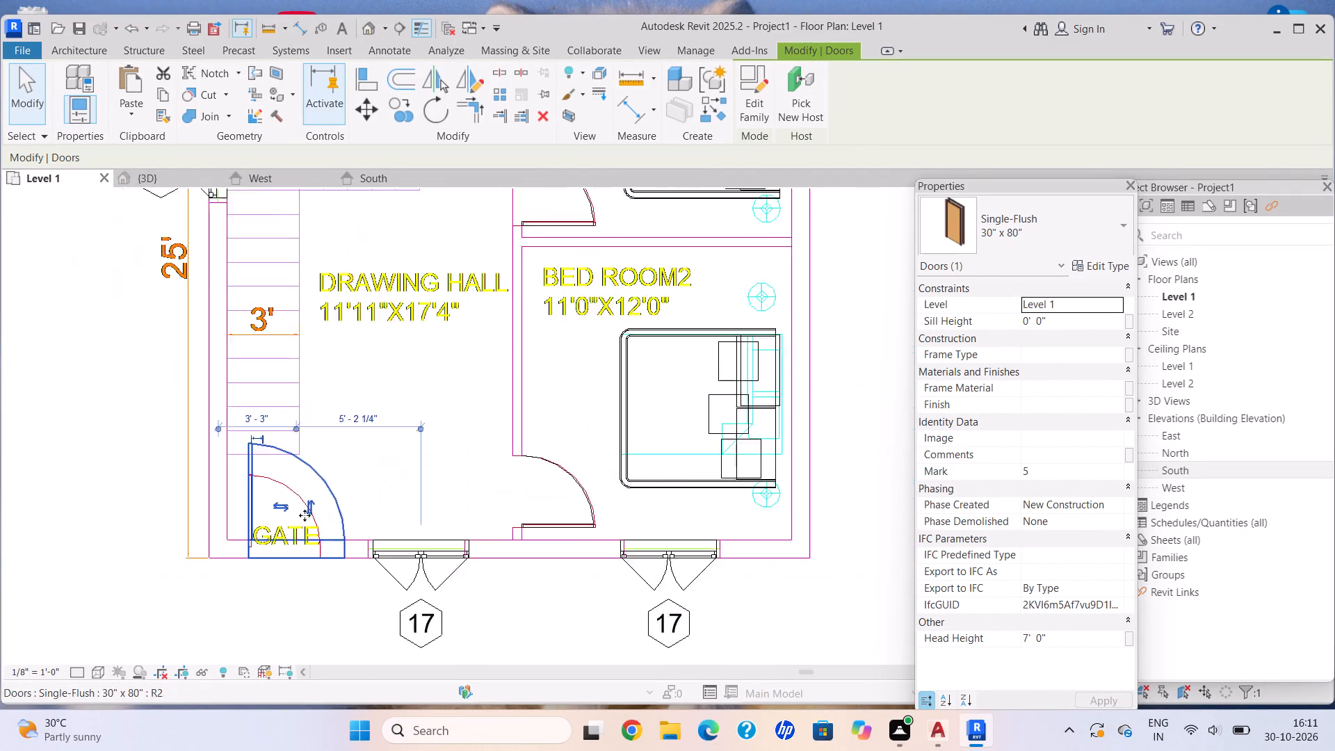
scroll(305, 515, "down", 4)
middle_click_drag(411, 456, 290, 456)
scroll(377, 524, "up", 17)
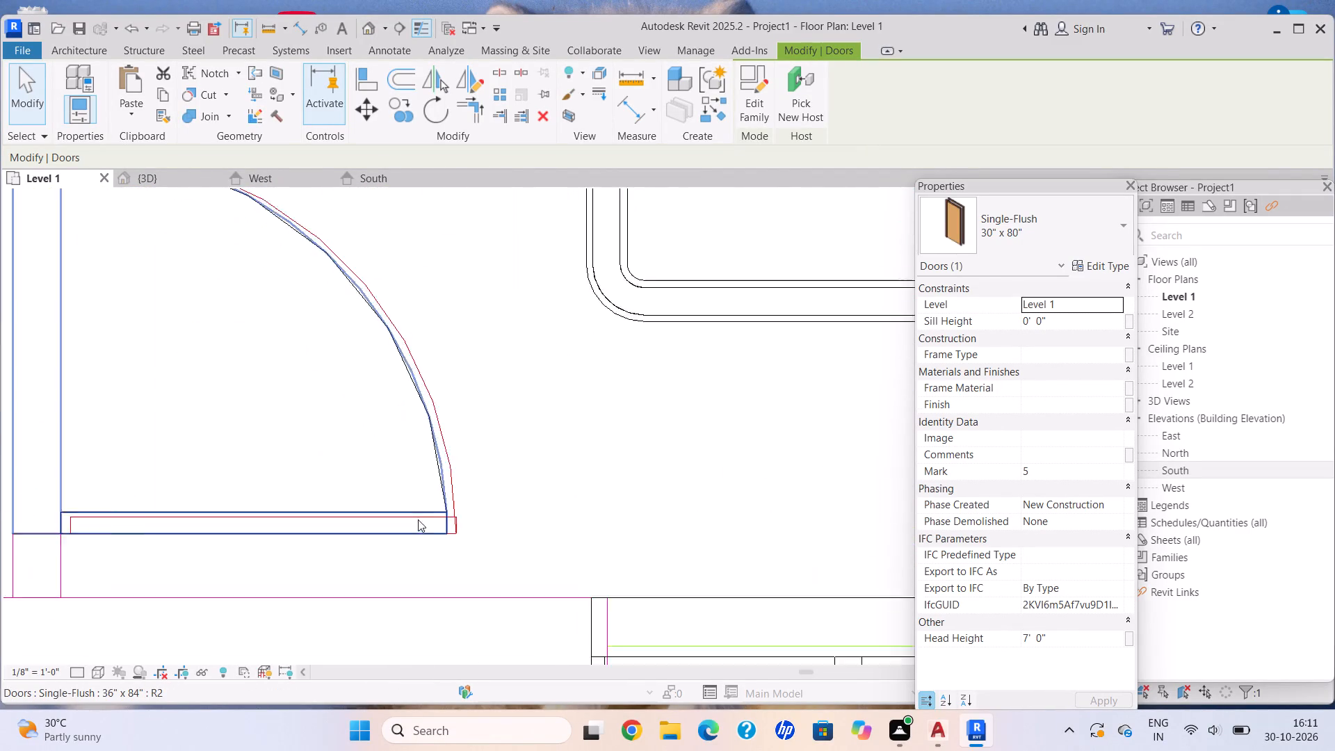
scroll(418, 519, "up", 7)
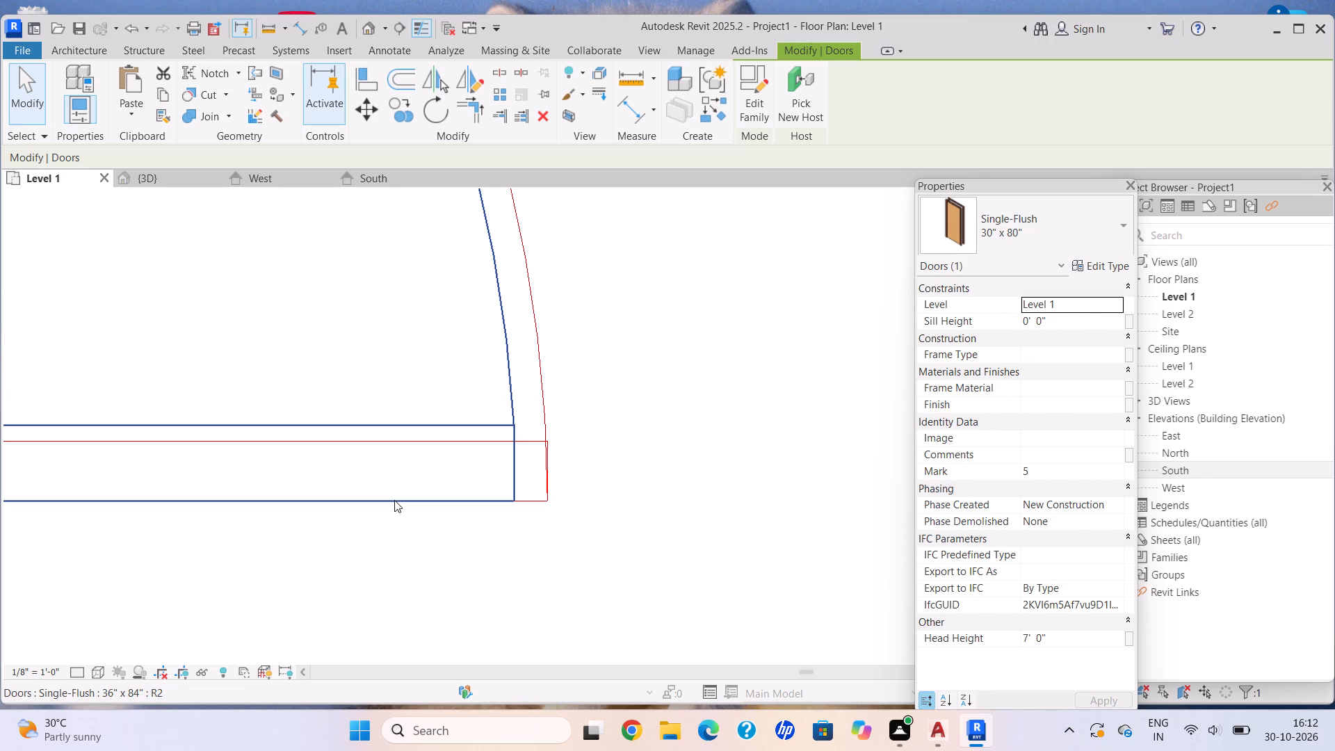
scroll(473, 511, "down", 9)
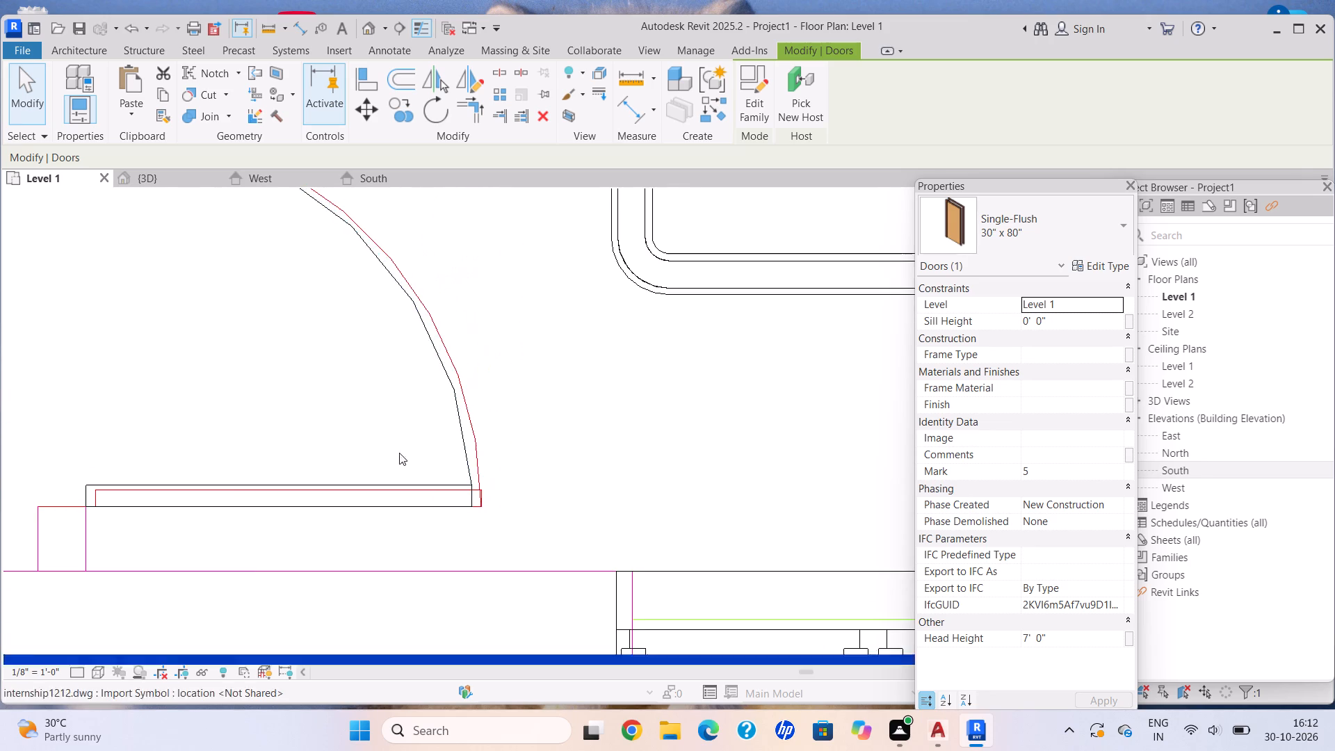
scroll(376, 422, "down", 5)
middle_click_drag(388, 447, 481, 489)
scroll(367, 489, "down", 3)
middle_click(382, 511)
scroll(396, 507, "up", 2)
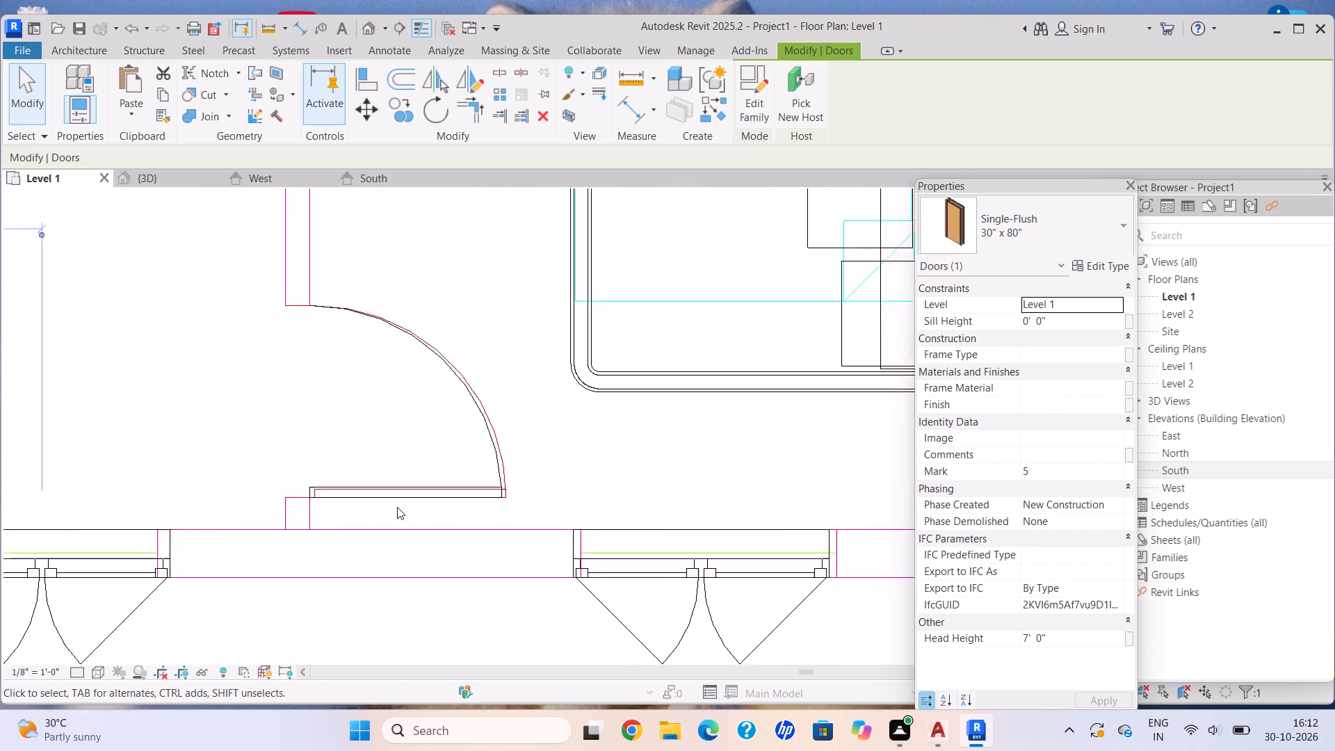
scroll(397, 507, "up", 9)
left_click(399, 447)
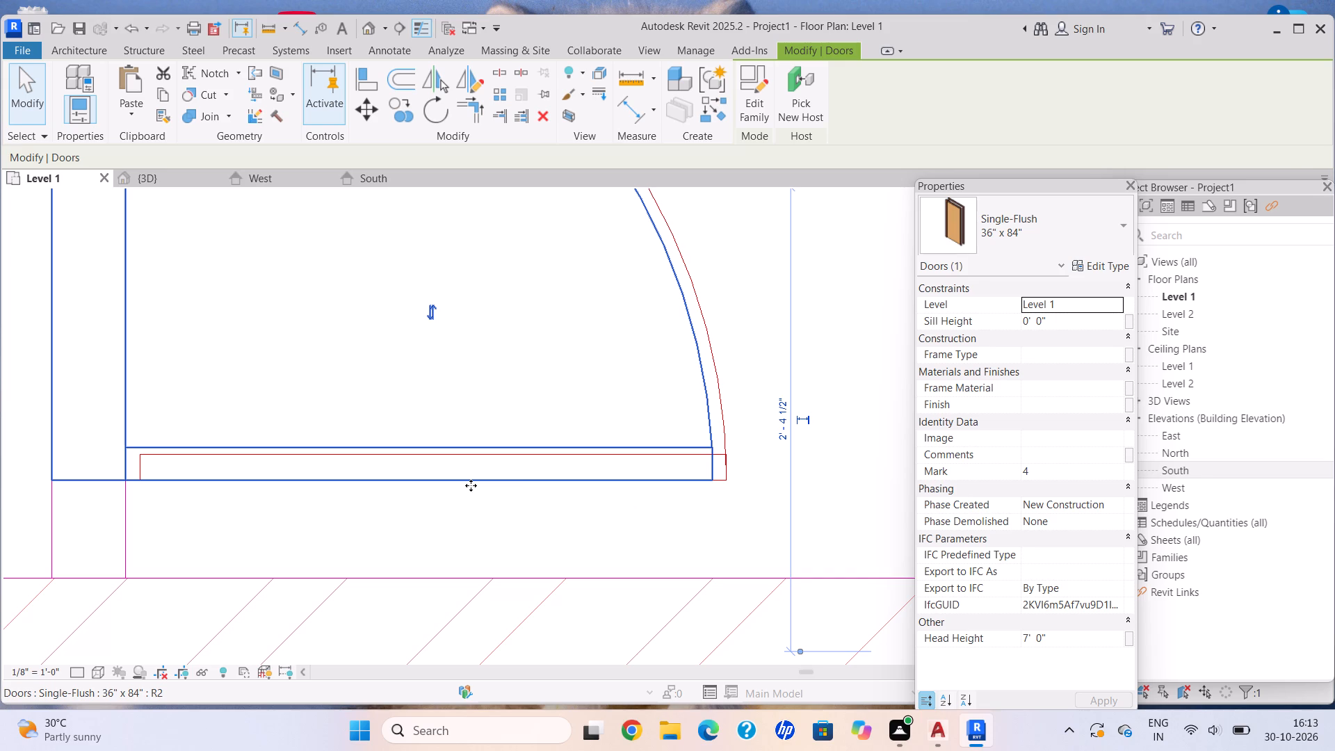
scroll(363, 469, "down", 2)
middle_click_drag(350, 474, 338, 492)
scroll(485, 510, "up", 9)
scroll(496, 491, "down", 9)
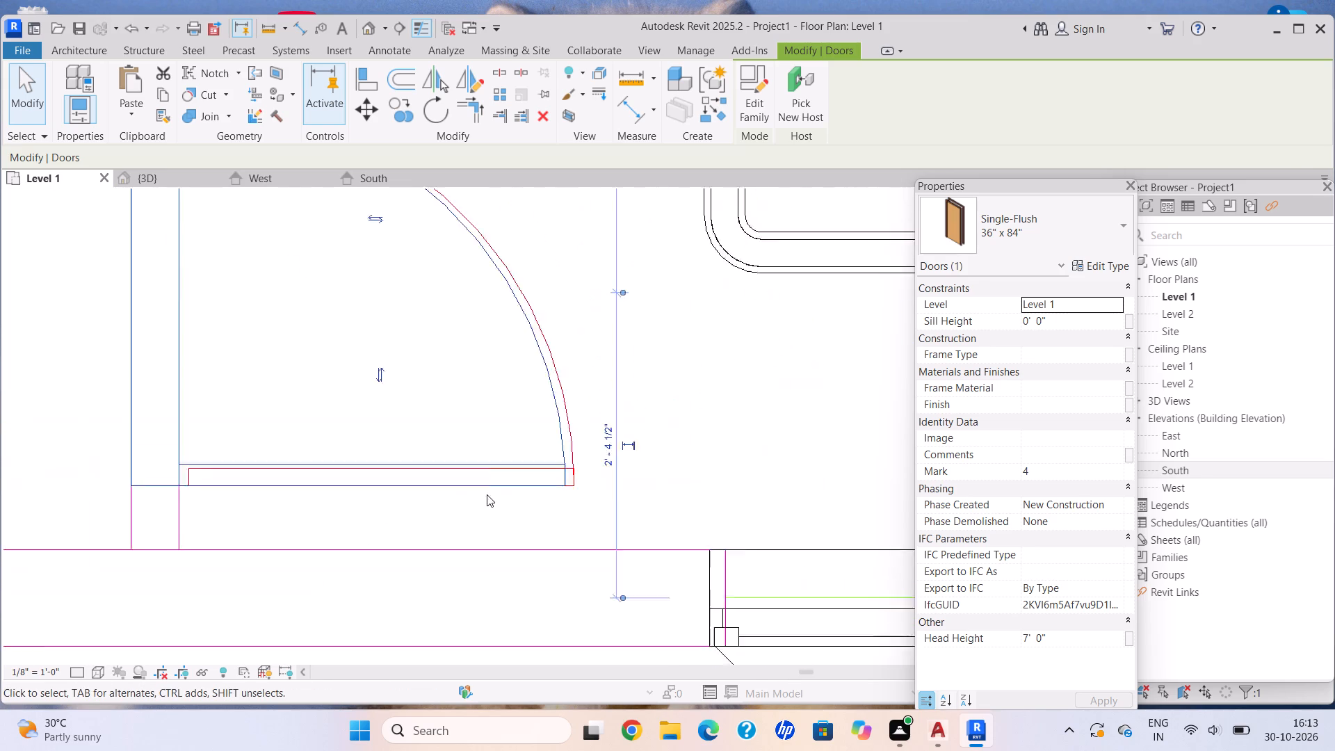
Check the Bed Room 1, toilet and kitchen doors against the imported CAD plan, selecting the kitchen door.
scroll(487, 494, "down", 15)
middle_click_drag(483, 493, 430, 536)
middle_click_drag(454, 452, 476, 587)
scroll(472, 579, "down", 1)
scroll(434, 521, "up", 3)
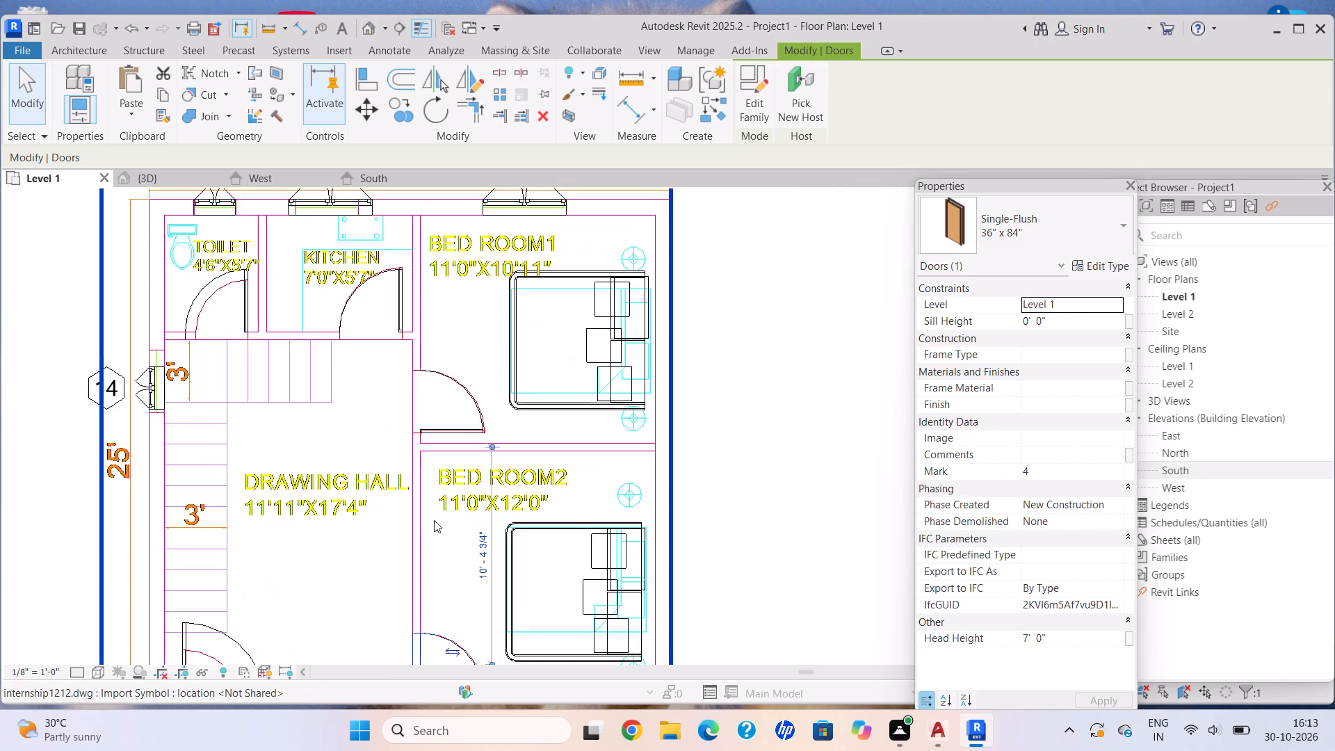
scroll(434, 520, "up", 17)
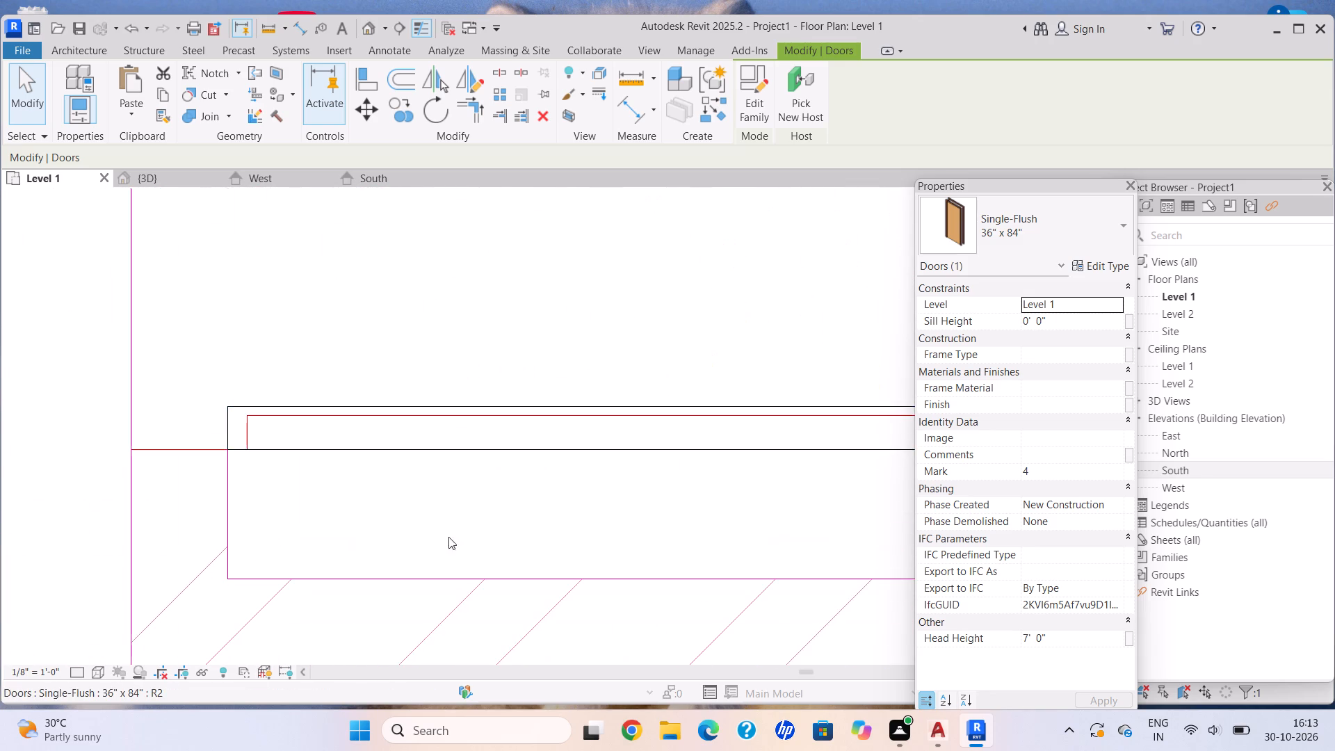
scroll(450, 571, "down", 20)
scroll(450, 571, "down", 1)
scroll(327, 450, "up", 4)
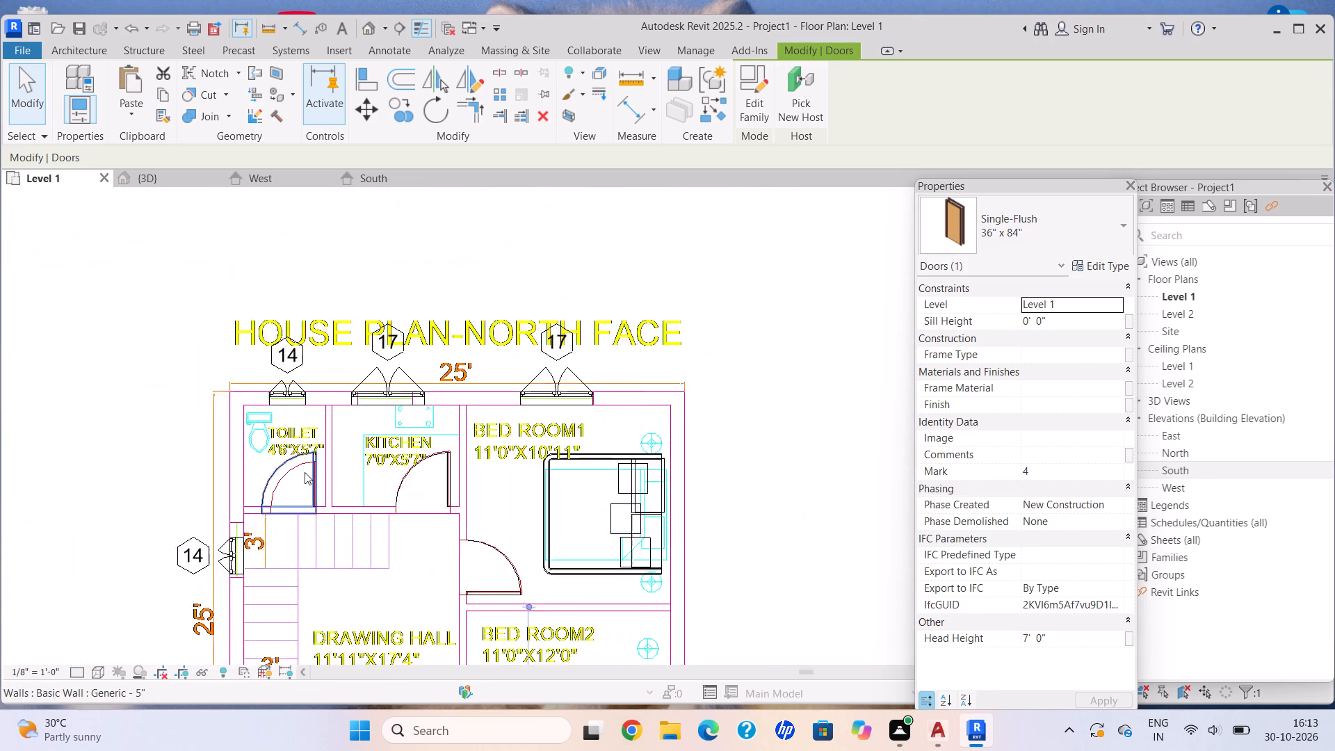
scroll(305, 472, "up", 17)
scroll(352, 595, "down", 5)
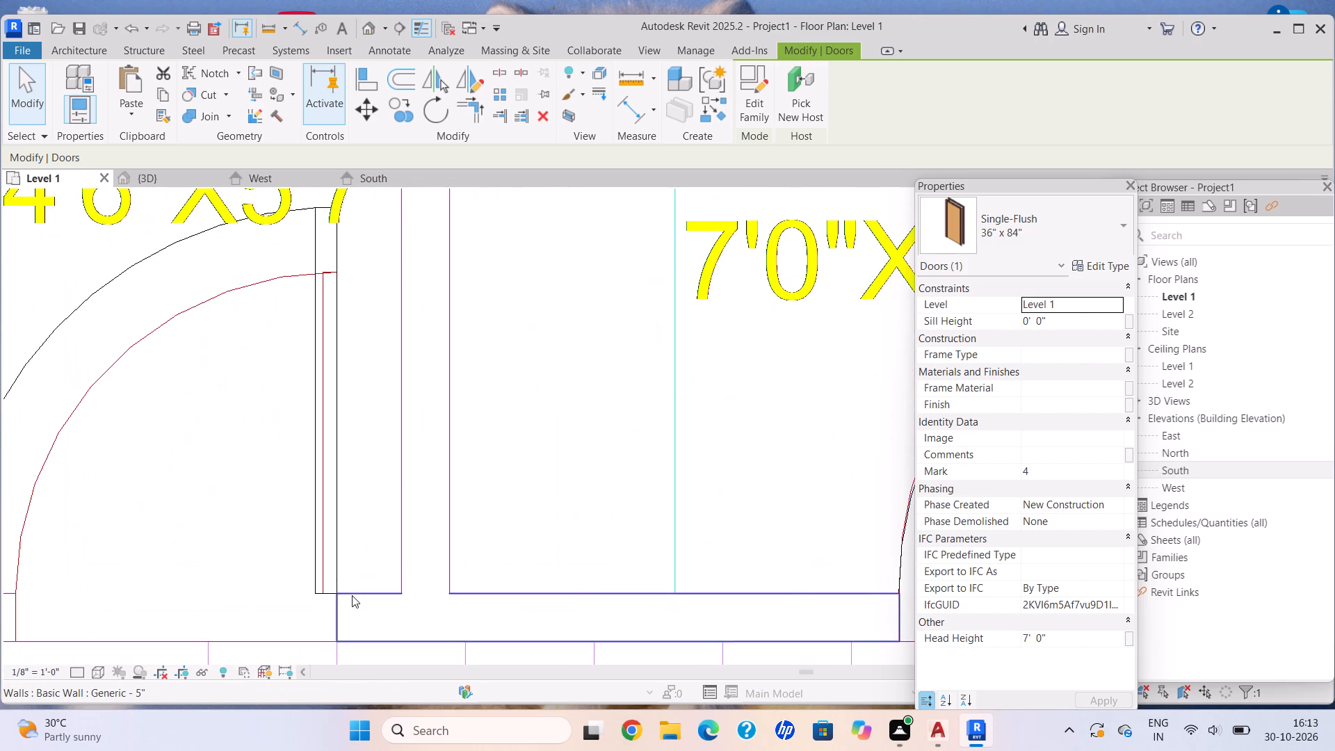
middle_click_drag(352, 595, 342, 511)
scroll(342, 507, "down", 1)
scroll(569, 527, "down", 6)
middle_click_drag(525, 524, 369, 538)
scroll(646, 539, "up", 3)
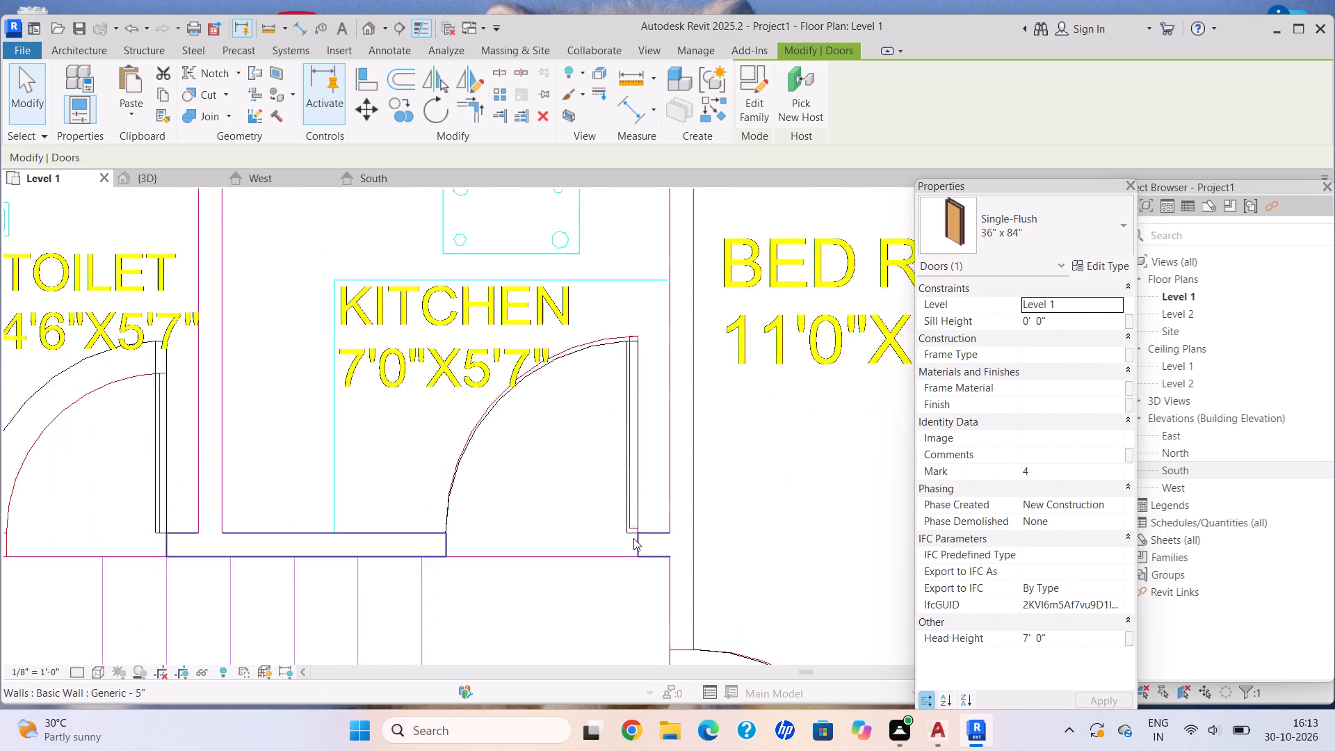
scroll(633, 538, "up", 12)
left_click(667, 535)
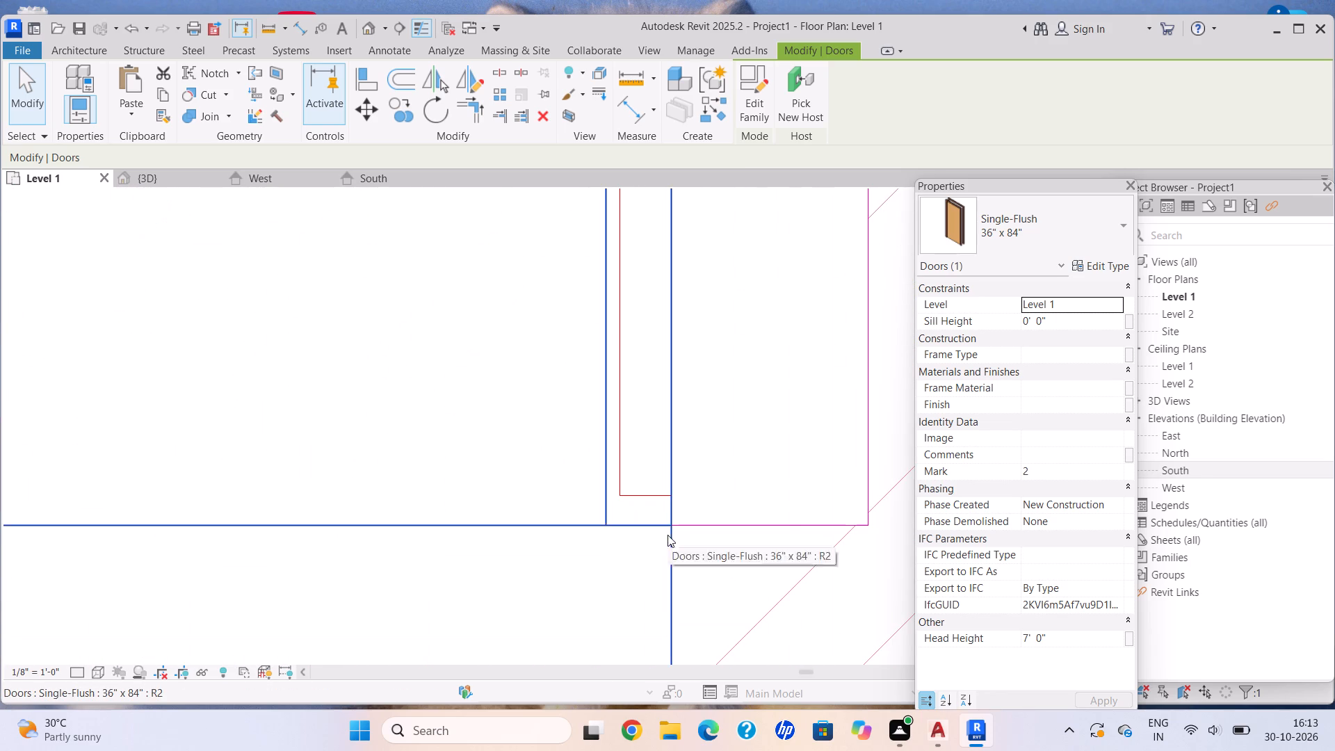
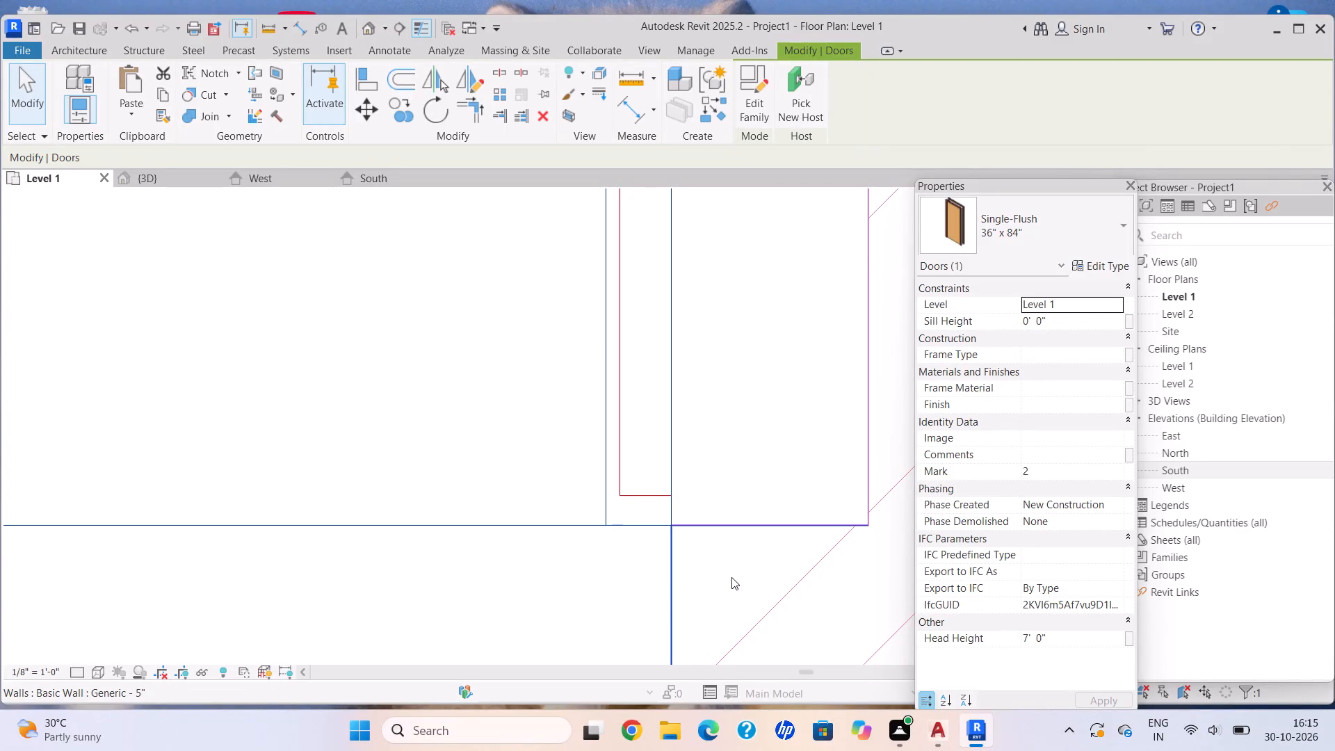
Nudge Bed Room 1's 57" x 72" double casement window along its wall to match the window opening in the imported plan.
scroll(683, 478, "down", 4)
middle_click_drag(683, 476, 613, 608)
scroll(610, 556, "up", 3)
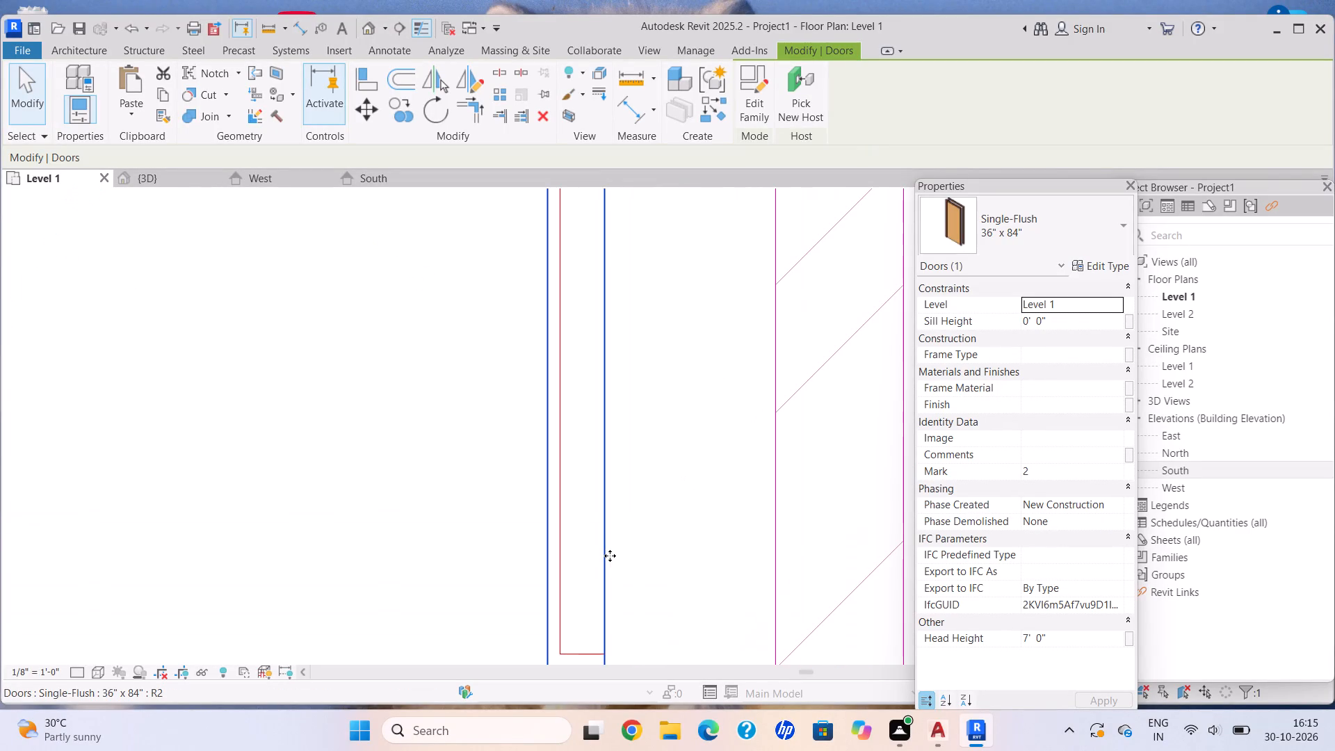
scroll(587, 540, "down", 10)
middle_click_drag(595, 548, 626, 524)
scroll(633, 494, "down", 3)
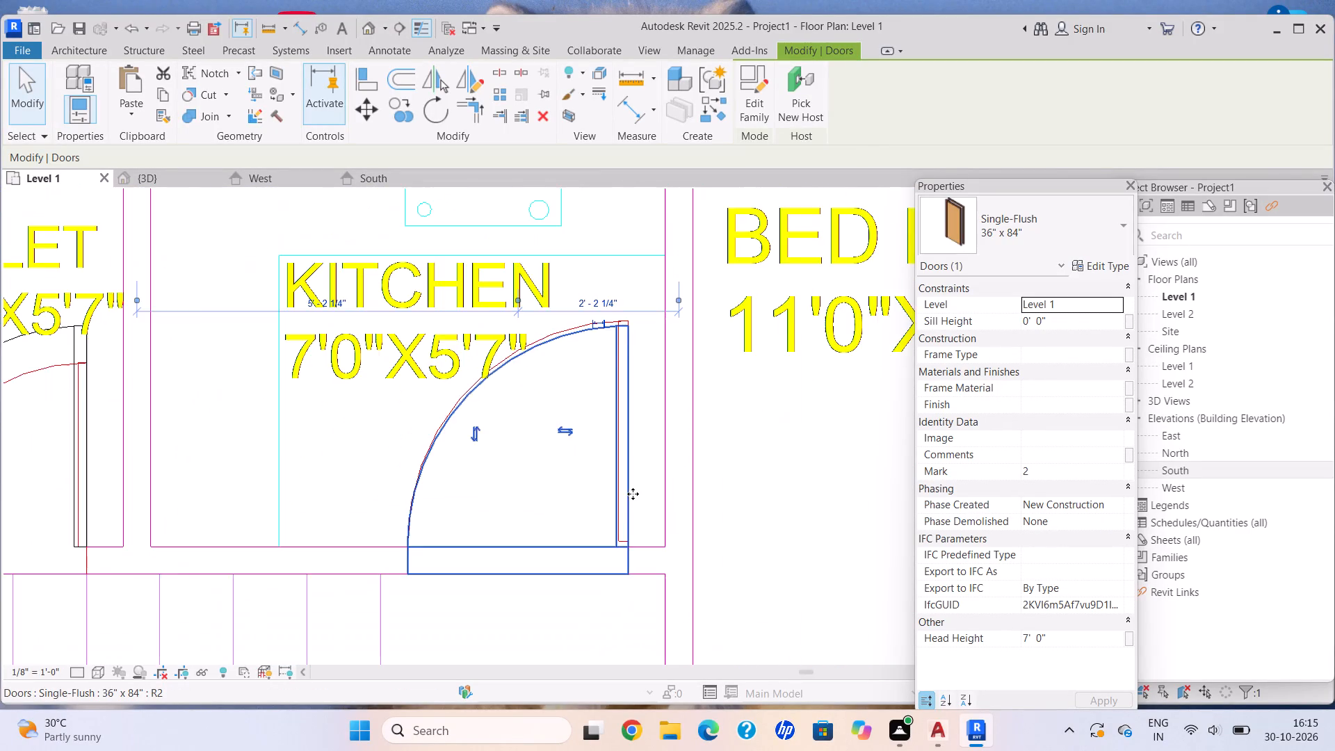
scroll(633, 494, "down", 7)
middle_click_drag(633, 493, 608, 627)
middle_click_drag(654, 529, 641, 530)
scroll(779, 459, "down", 1)
scroll(788, 453, "up", 11)
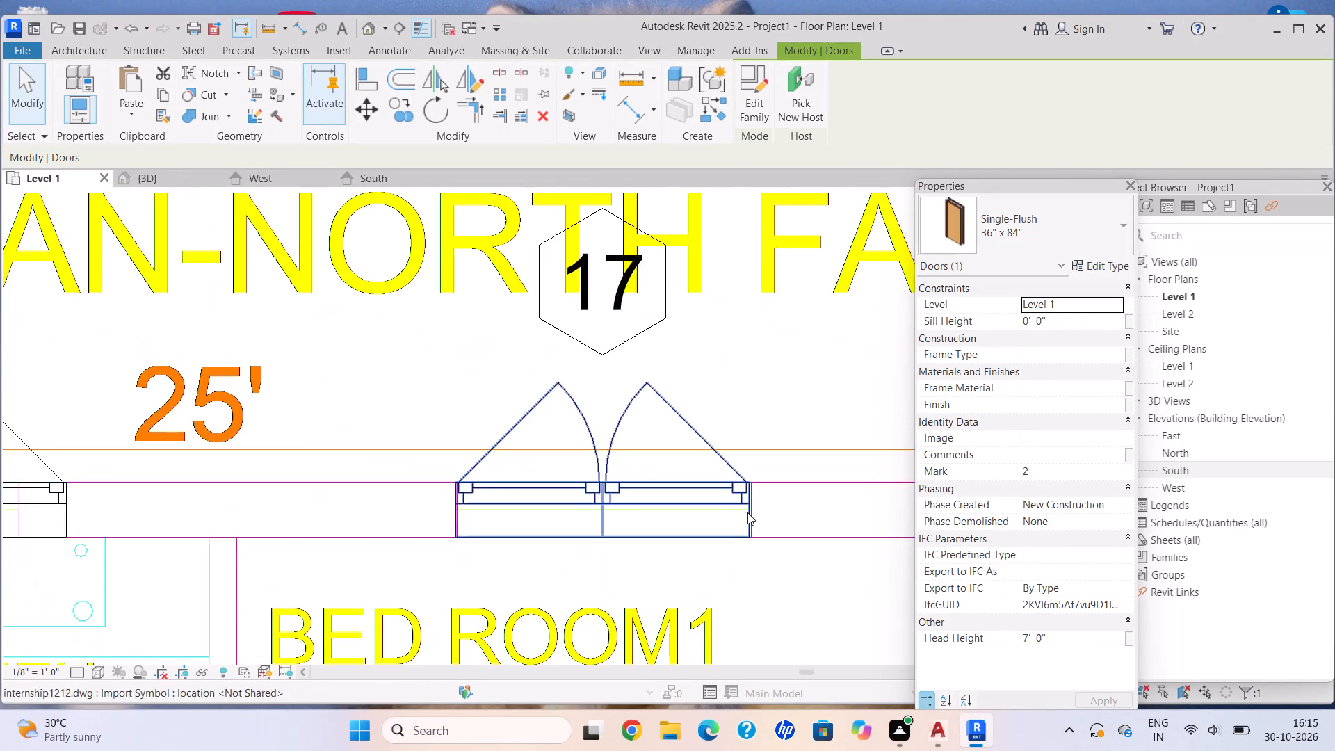
scroll(747, 512, "up", 13)
left_click(760, 524)
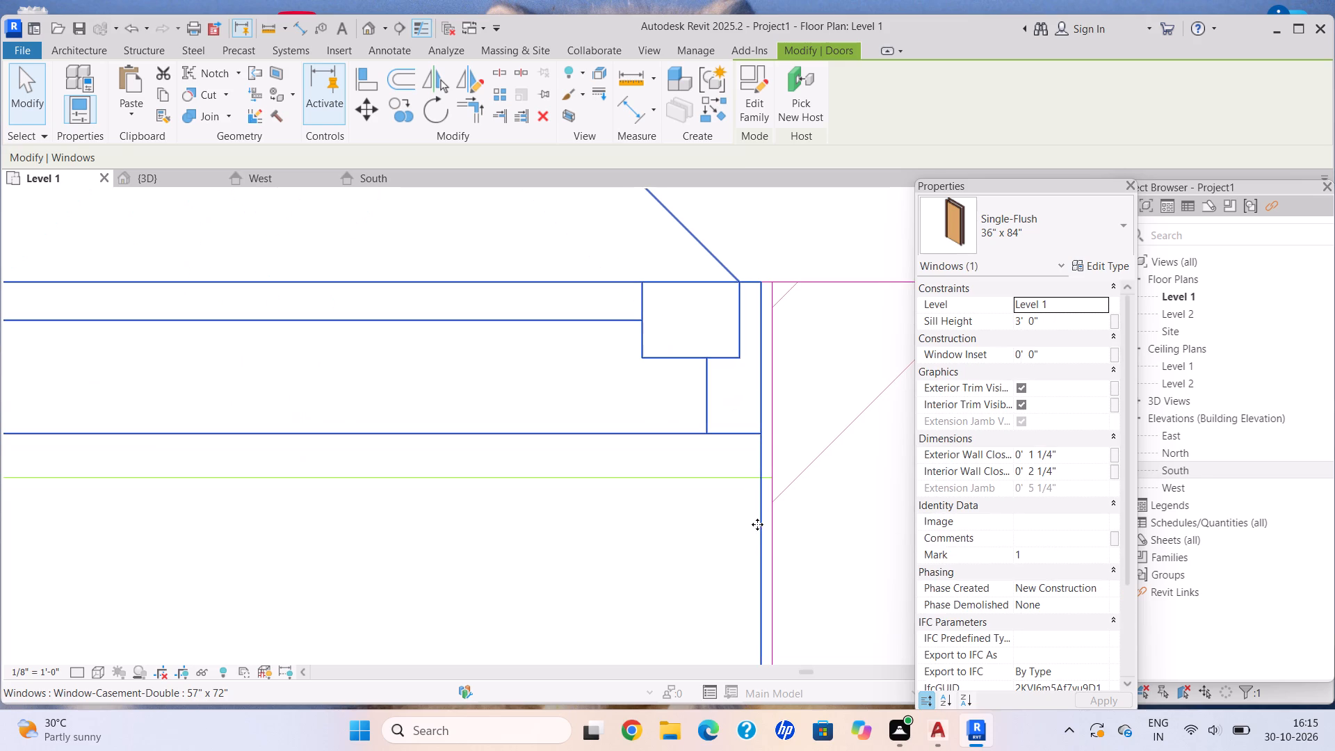
key("Right")
key("Right")
key("Right")
key("Left")
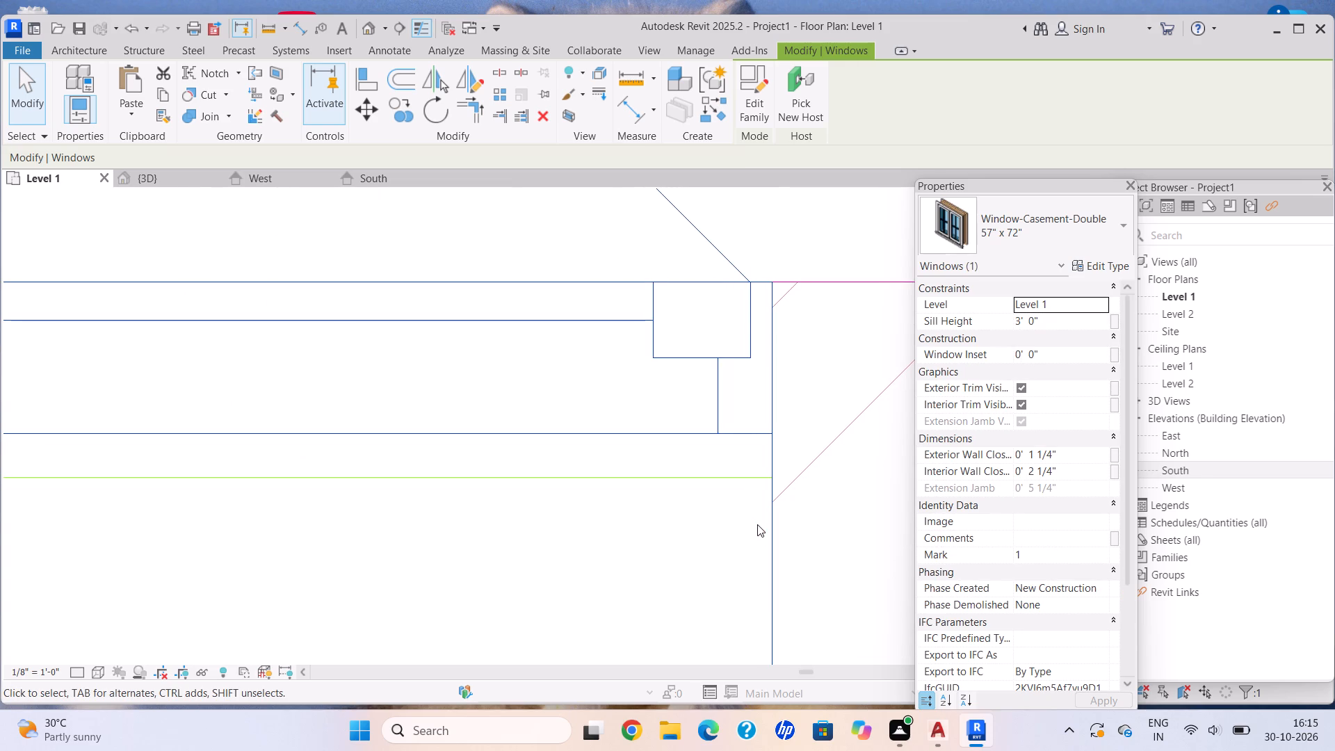
scroll(698, 391, "down", 7)
key("Escape")
Nudge the toilet's 34" x 36" double casement window along the wall until its jamb meets the opening in the imported plan.
scroll(676, 434, "down", 10)
middle_click_drag(302, 510, 511, 441)
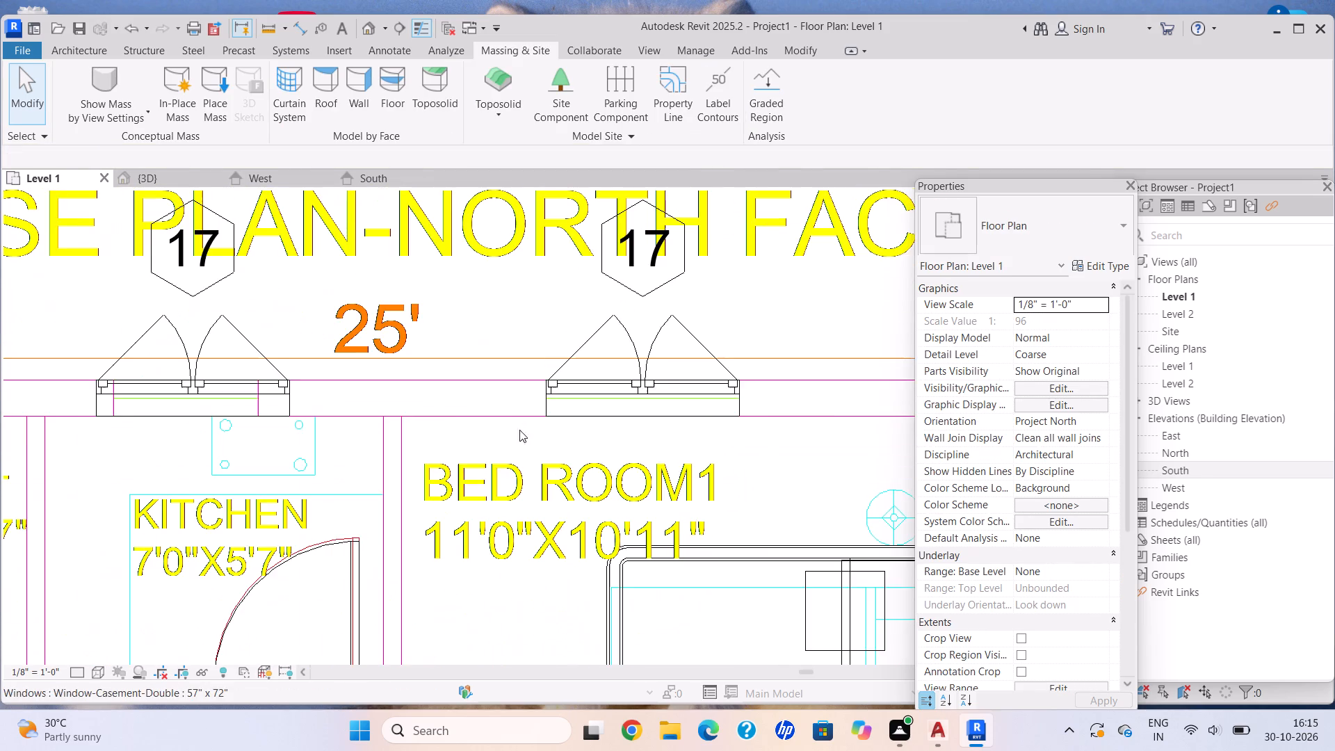
middle_click_drag(152, 451, 339, 437)
scroll(421, 379, "up", 12)
scroll(415, 496, "down", 3)
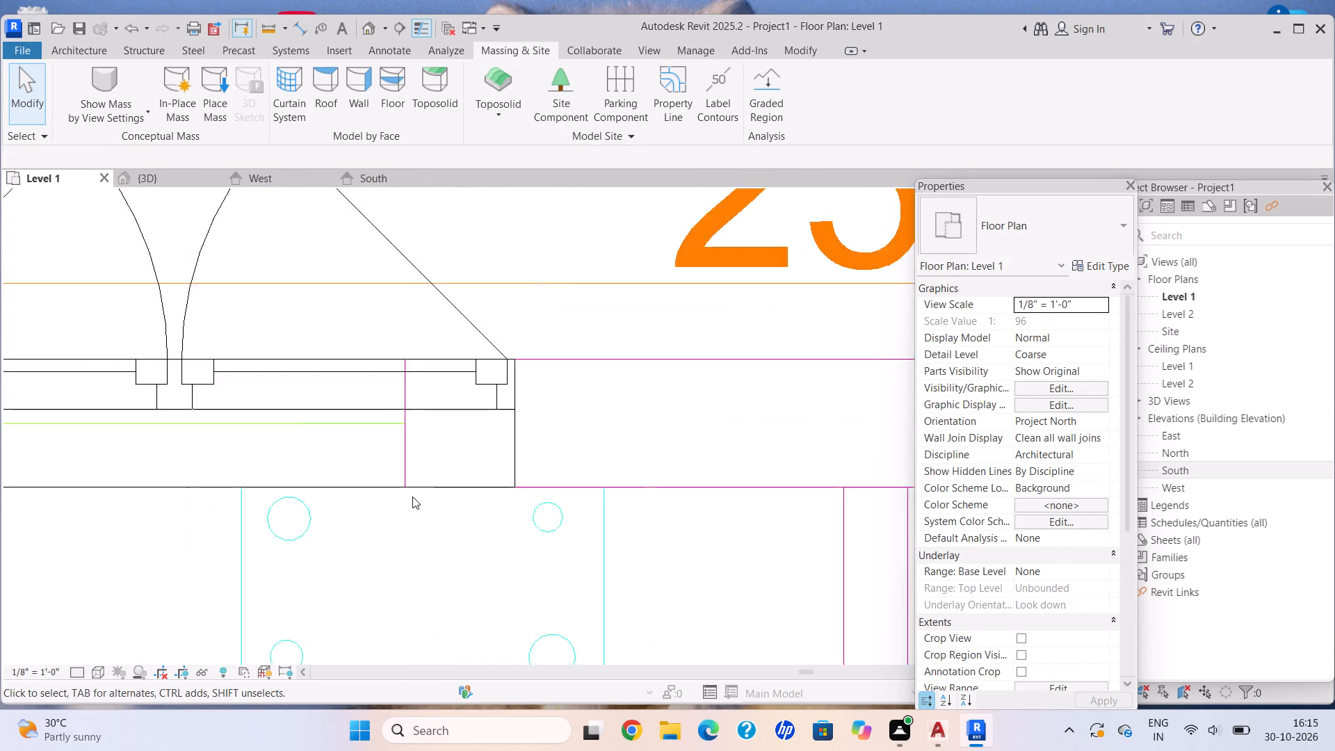
scroll(412, 496, "down", 10)
middle_click_drag(163, 477, 426, 416)
scroll(448, 412, "up", 5)
scroll(355, 425, "down", 5)
middle_click(350, 425)
middle_click_drag(366, 421, 375, 420)
scroll(375, 420, "down", 1)
scroll(311, 417, "up", 20)
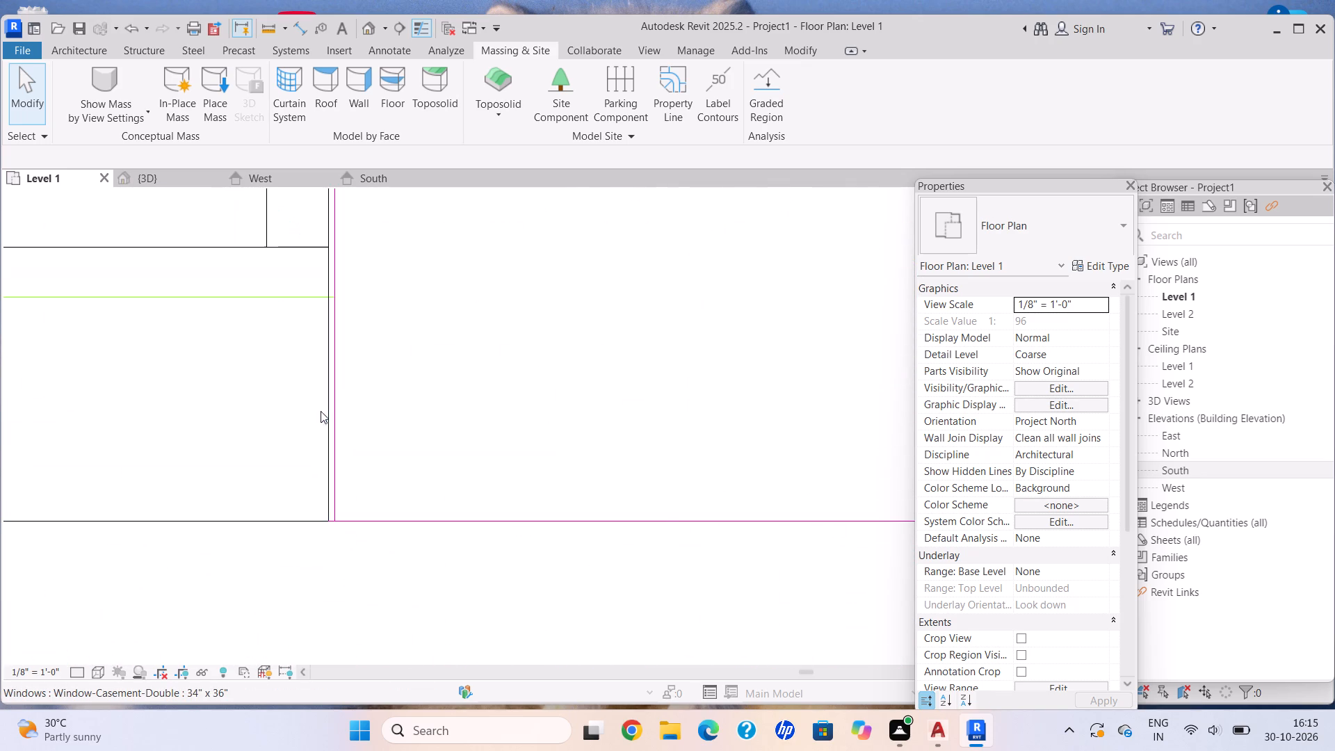
left_click(331, 414)
key("Escape")
left_click(331, 419)
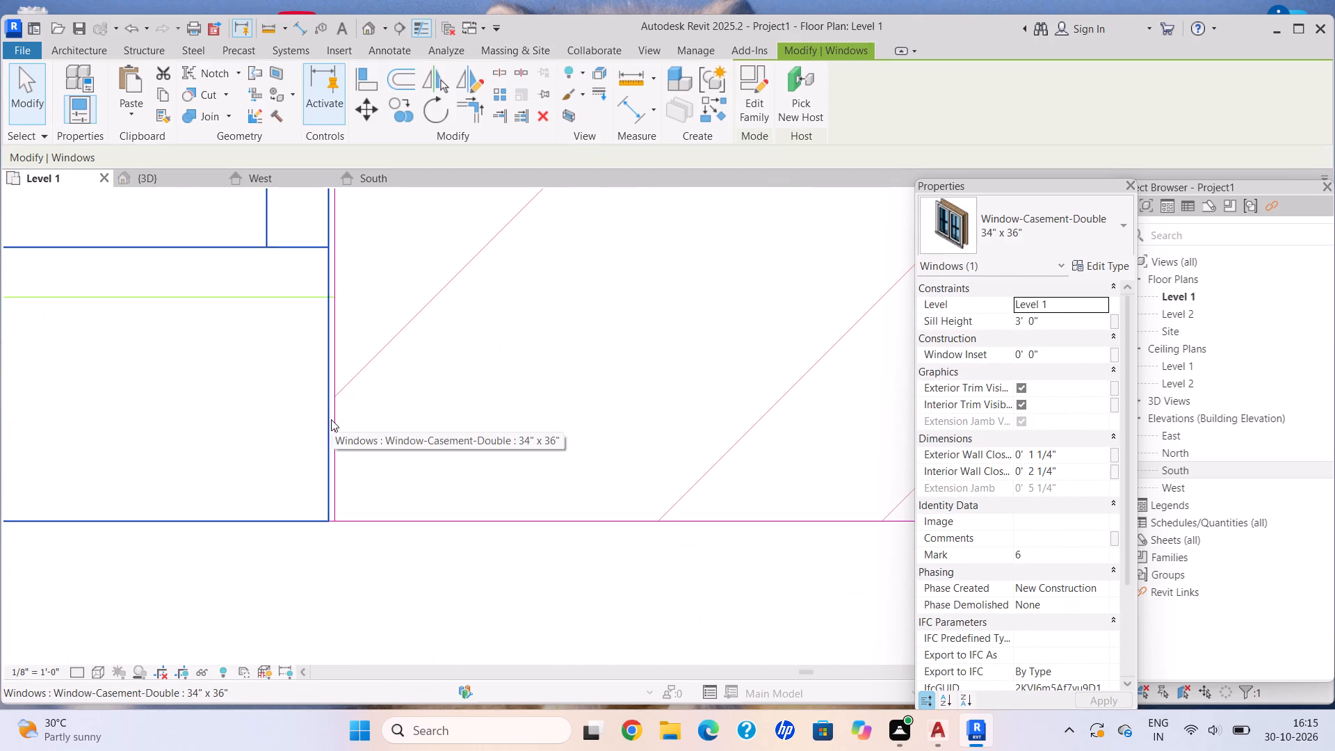
key("Right")
key("Right")
key("Escape")
Nudge the 57" x 72" double casement window beside the gate toward the gate, into line with its opening in the imported plan.
scroll(311, 410, "down", 4)
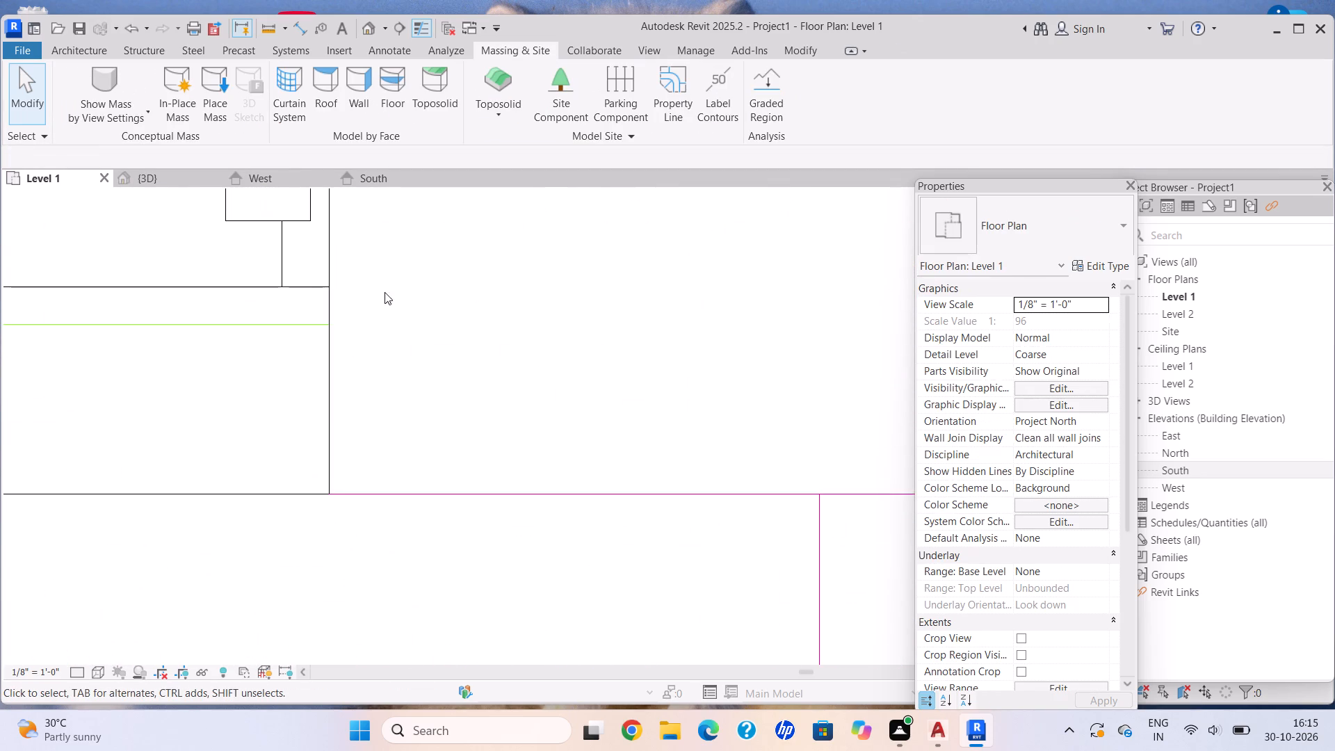
scroll(385, 292, "down", 14)
scroll(453, 414, "down", 7)
middle_click_drag(440, 391, 374, 289)
middle_click_drag(551, 419, 526, 332)
scroll(505, 483, "up", 1)
middle_click_drag(505, 481, 473, 325)
scroll(356, 498, "up", 7)
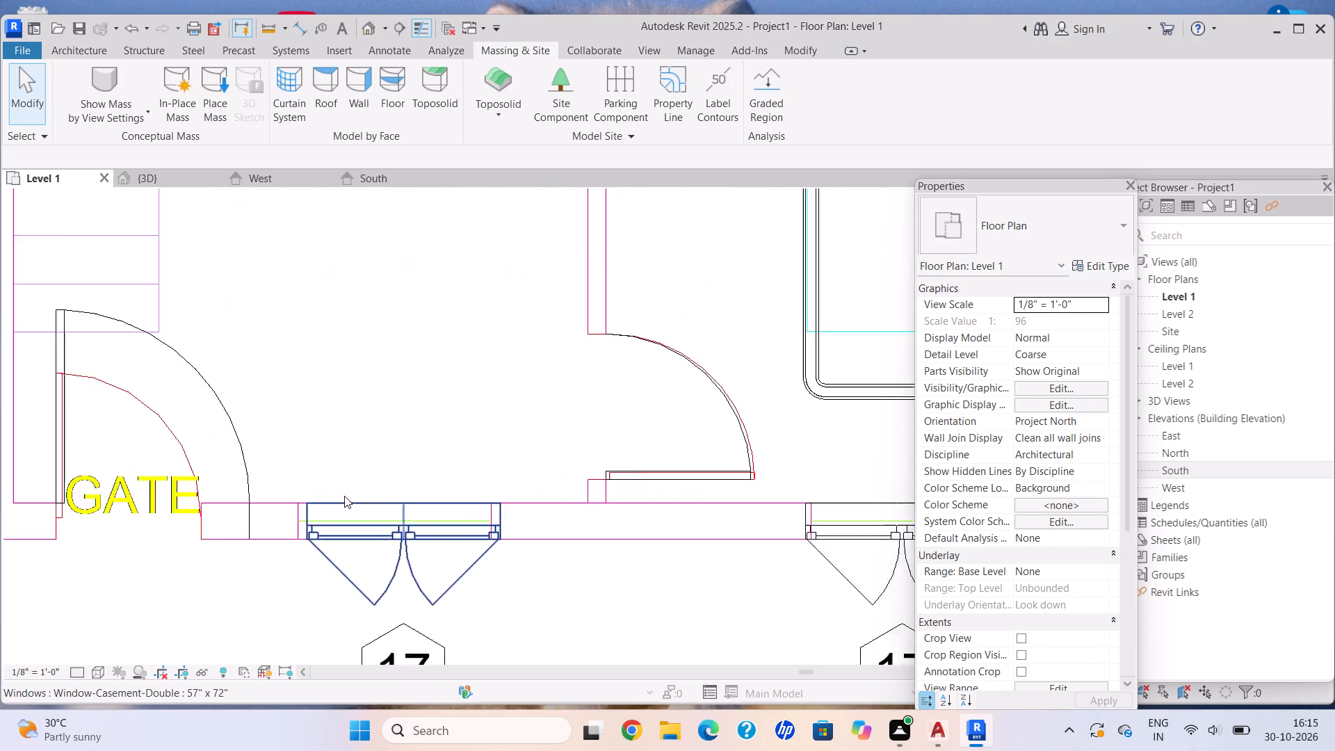
scroll(344, 496, "up", 1)
key("Escape")
left_click(296, 519)
key("Left")
key("Left")
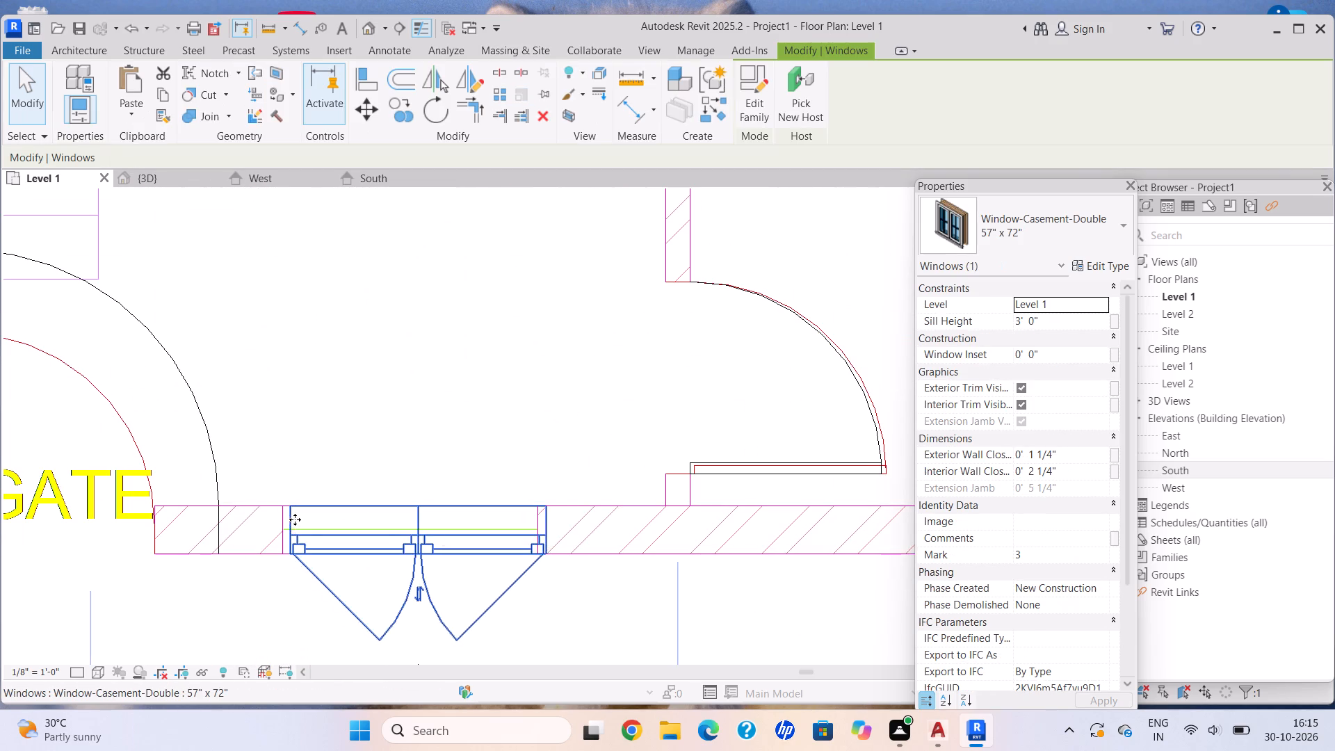
key("Left")
key("Escape")
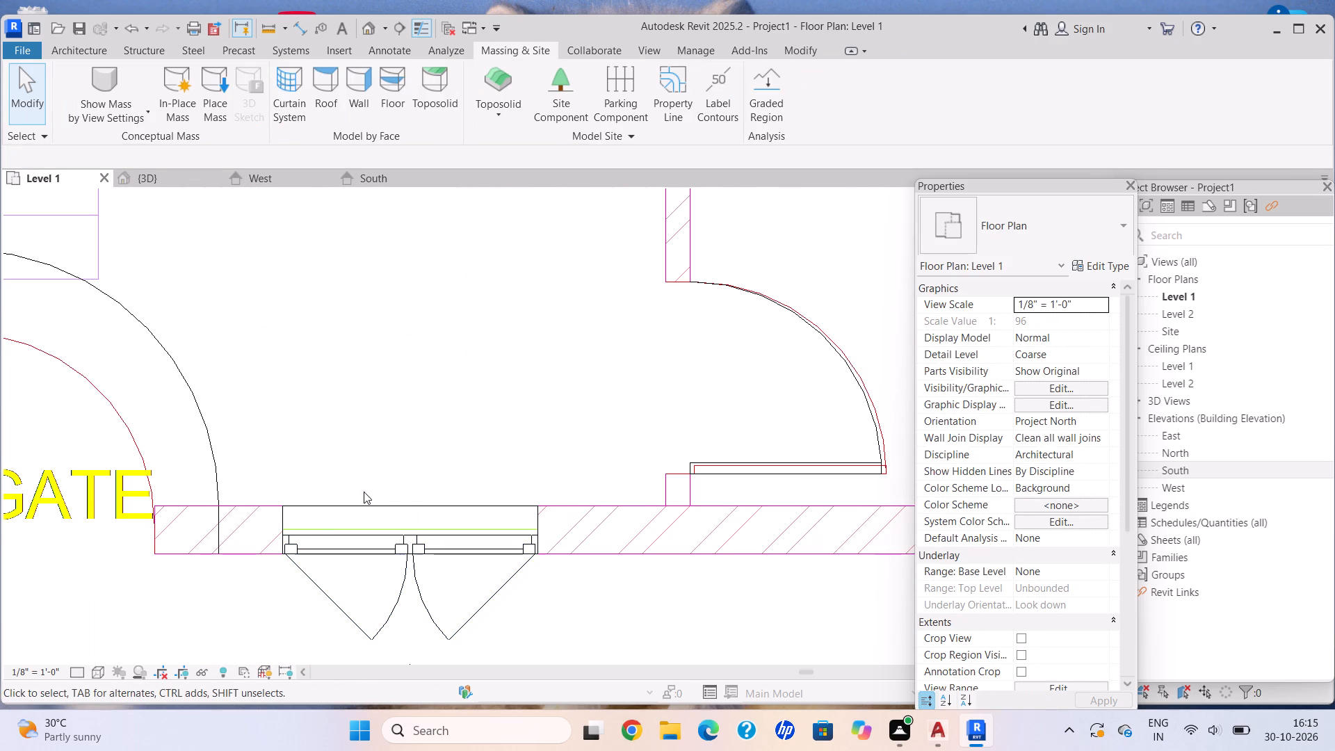
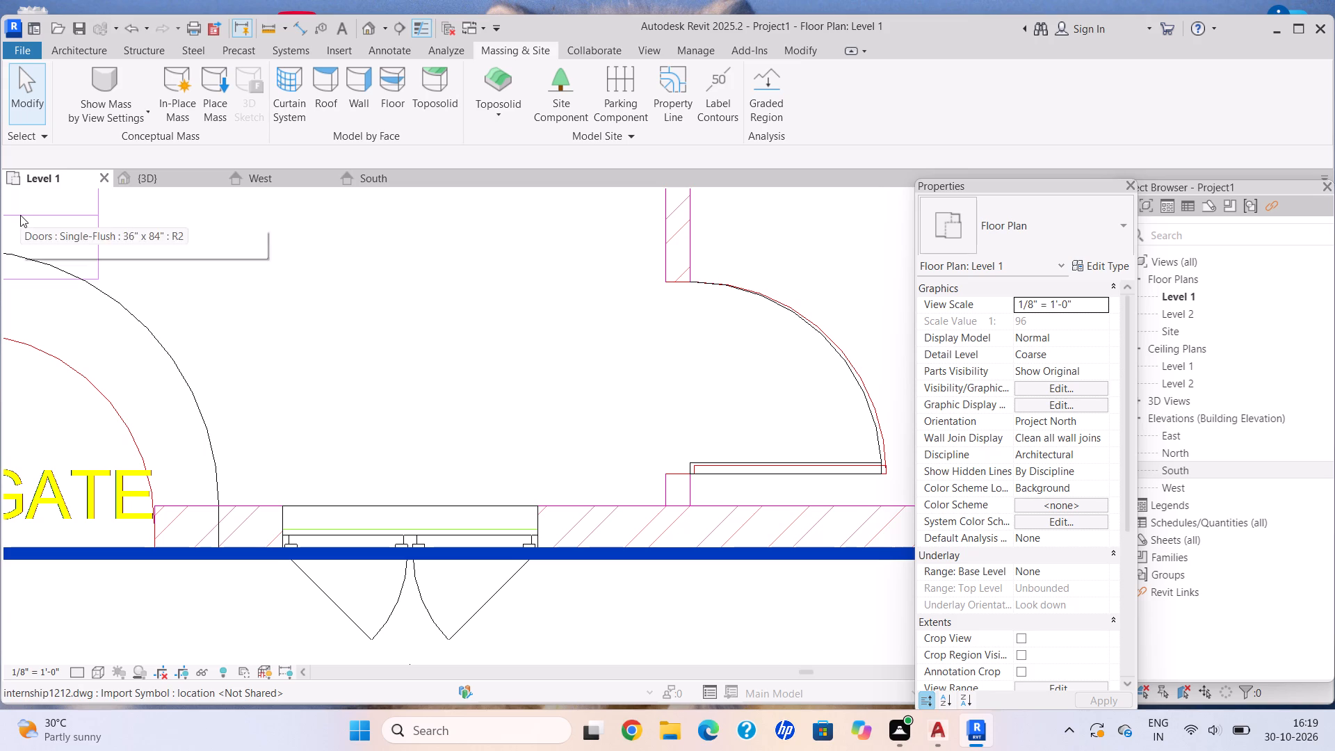
Nudge Bed Room 2's 57" x 72" double casement window along its wall, away from the gate, into line with its opening in the imported plan.
scroll(0, 6, "down", 1)
scroll(31, 78, "down", 6)
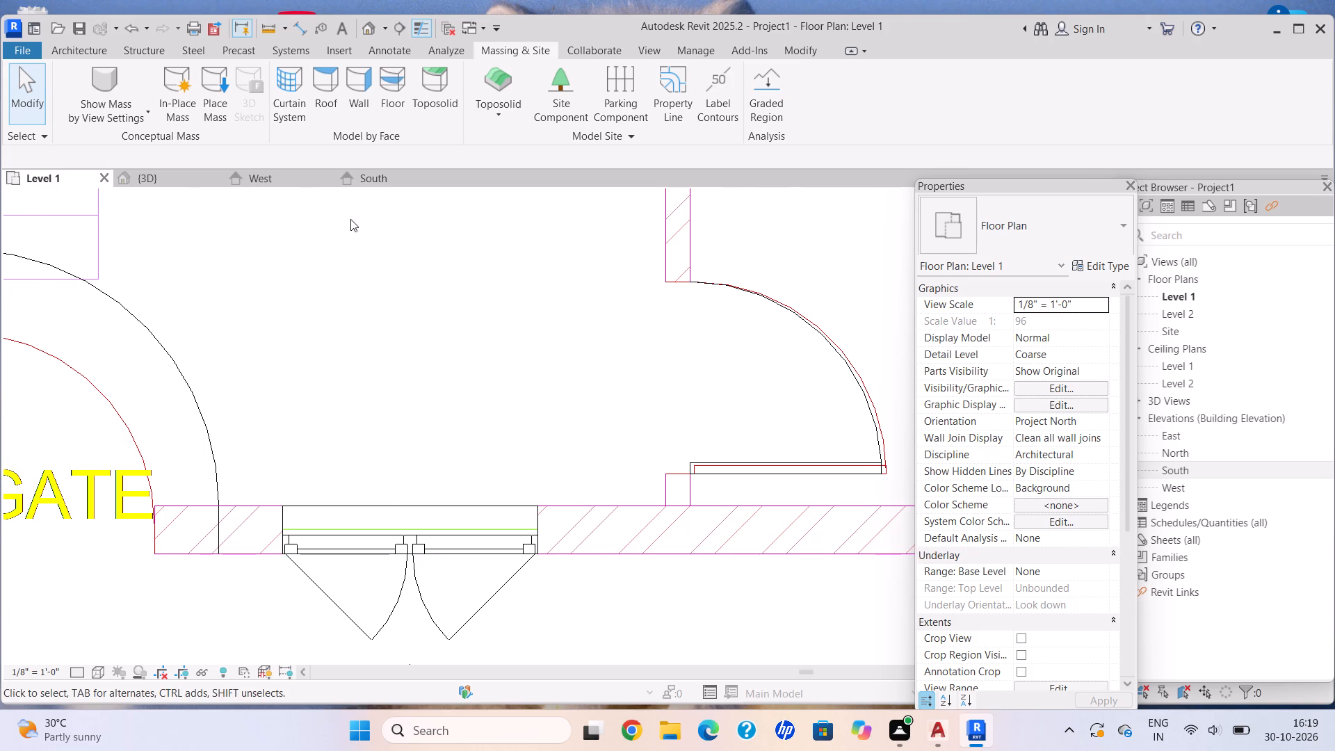
scroll(425, 261, "down", 8)
middle_click_drag(439, 273, 448, 301)
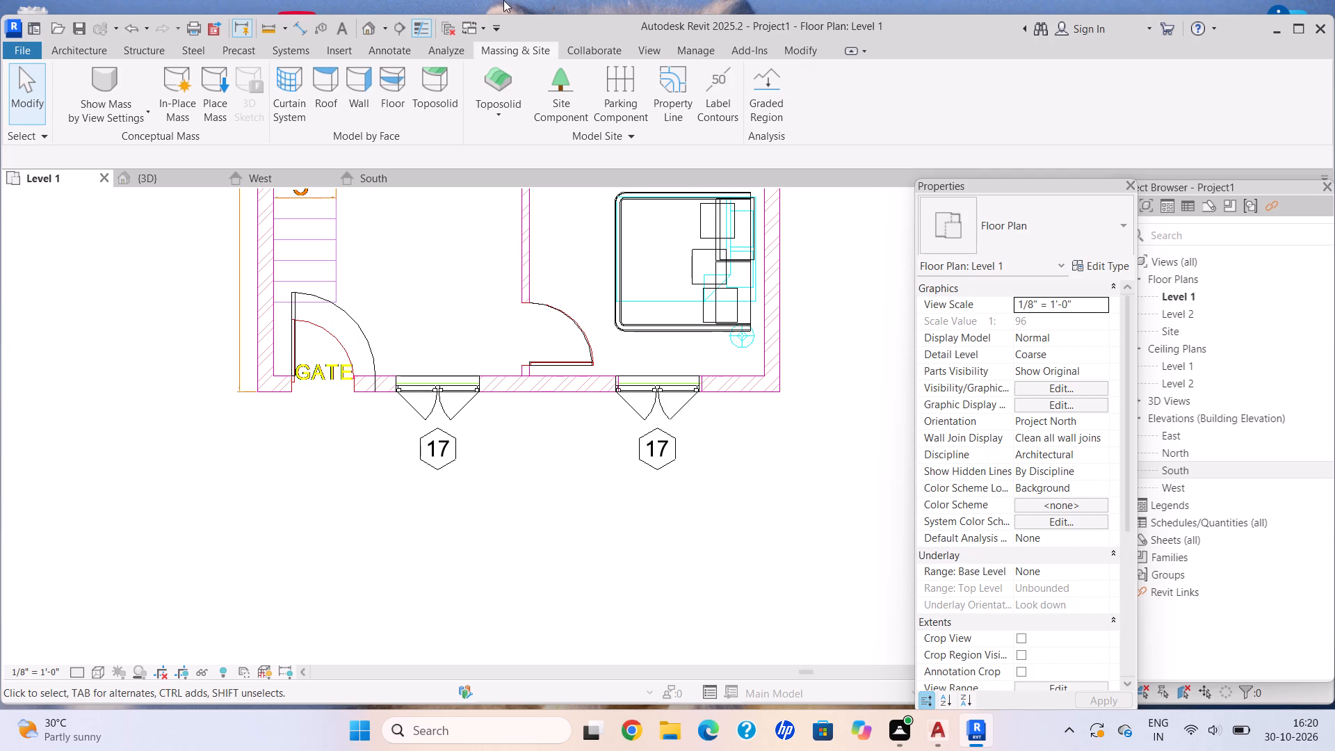
scroll(701, 273, "up", 1)
scroll(697, 351, "down", 5)
middle_click_drag(684, 381, 681, 404)
scroll(672, 450, "up", 2)
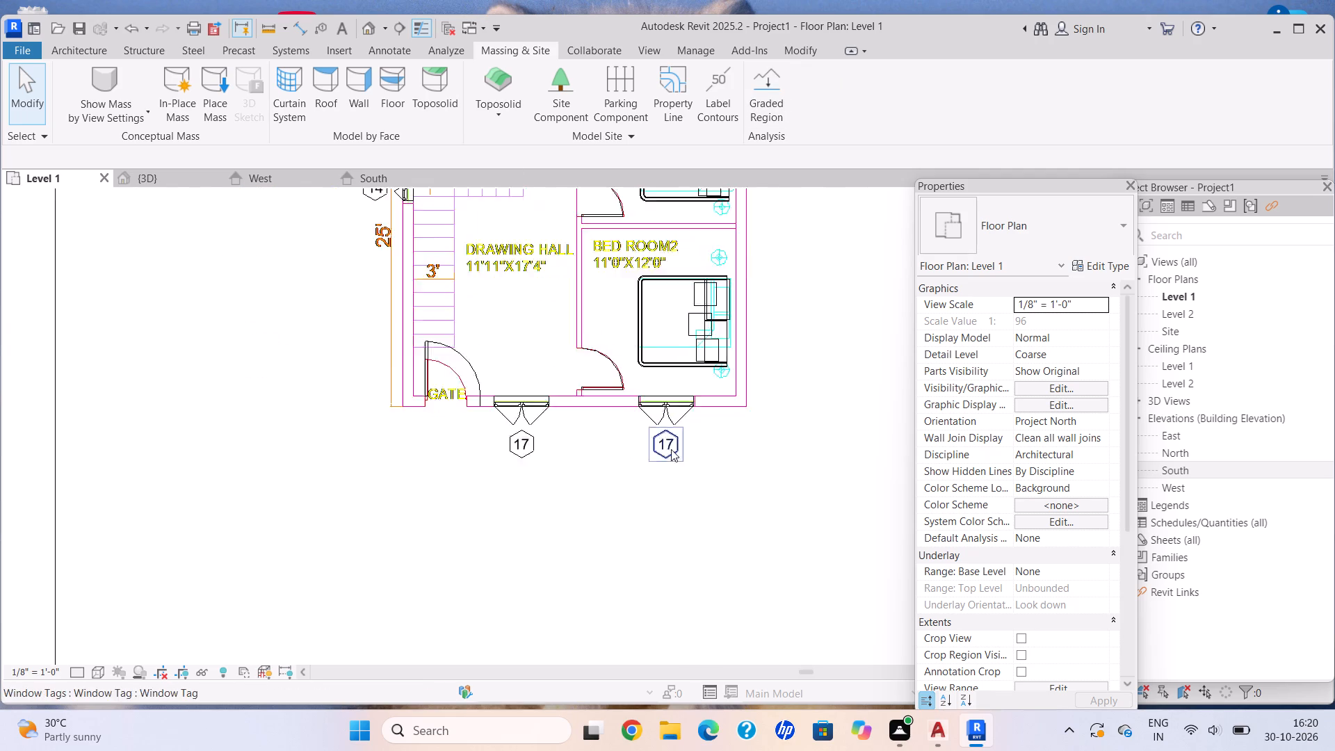
scroll(671, 449, "up", 16)
scroll(593, 335, "down", 6)
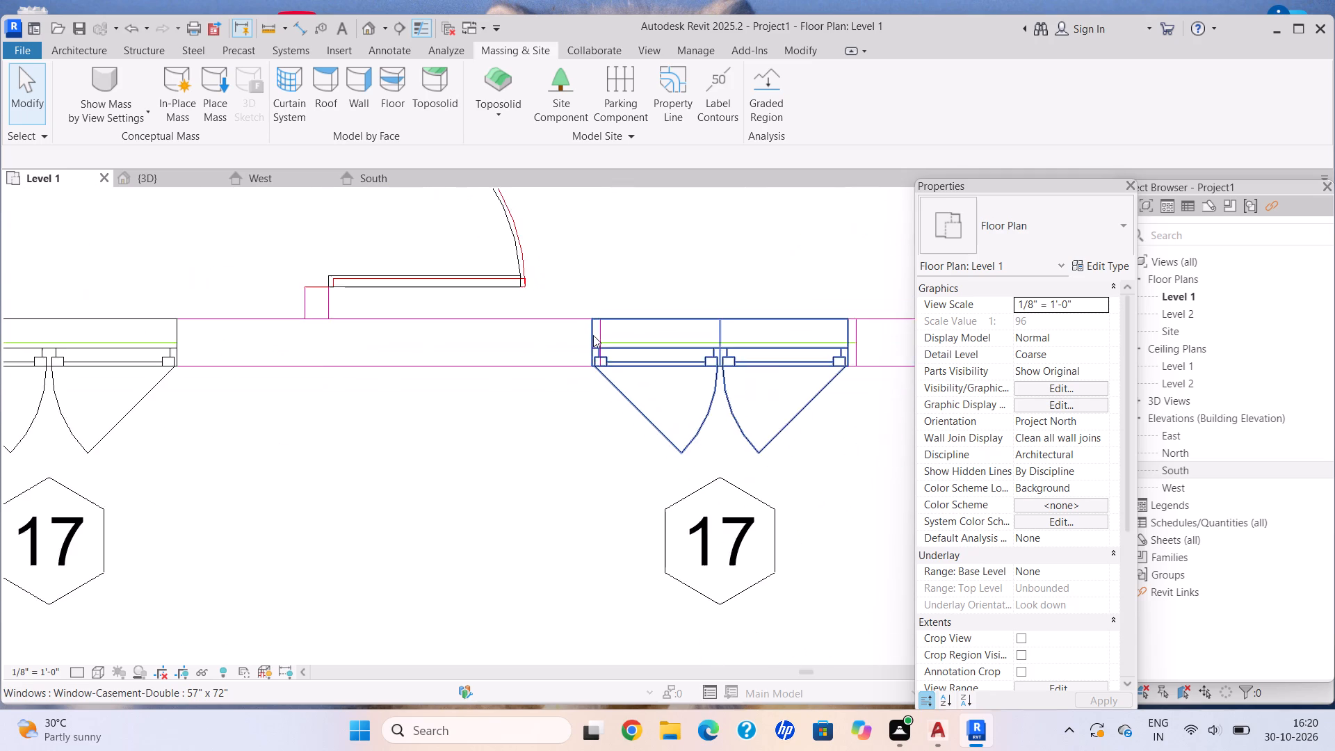
middle_click_drag(593, 335, 532, 344)
scroll(788, 340, "up", 4)
middle_click_drag(774, 342, 741, 344)
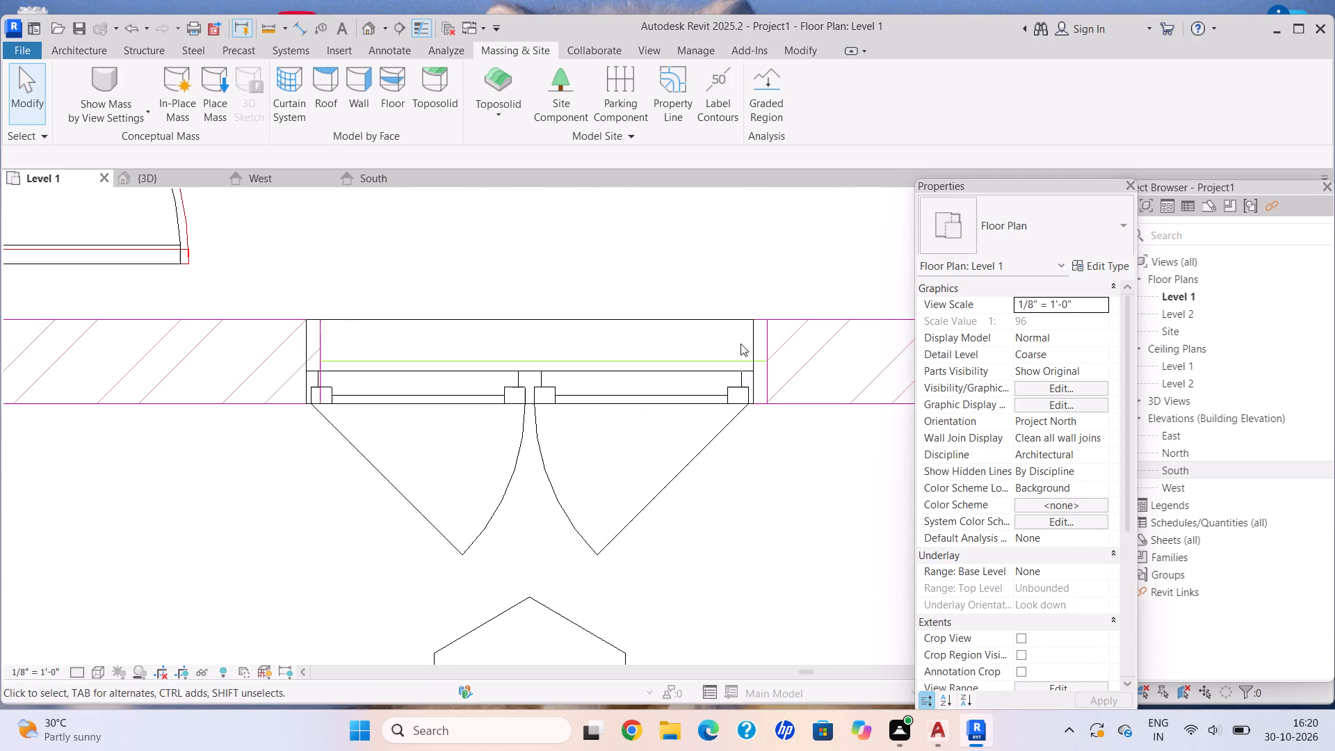
left_click(750, 348)
key("Right")
key("Right")
key("Right")
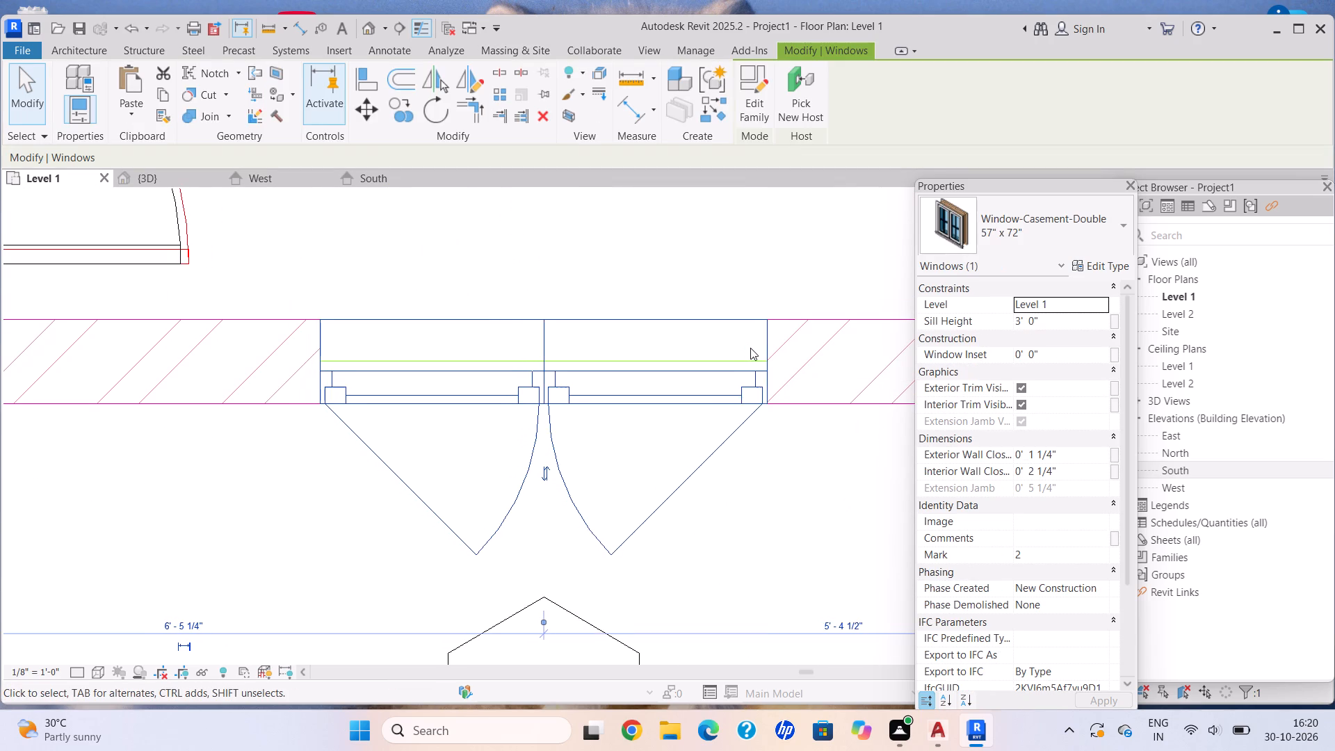
key("Right")
key("Left")
scroll(679, 396, "down", 11)
key("Escape")
Examine how the 57" x 72" double casement window beside the gate lines up with its opening in the imported plan.
scroll(533, 408, "down", 1)
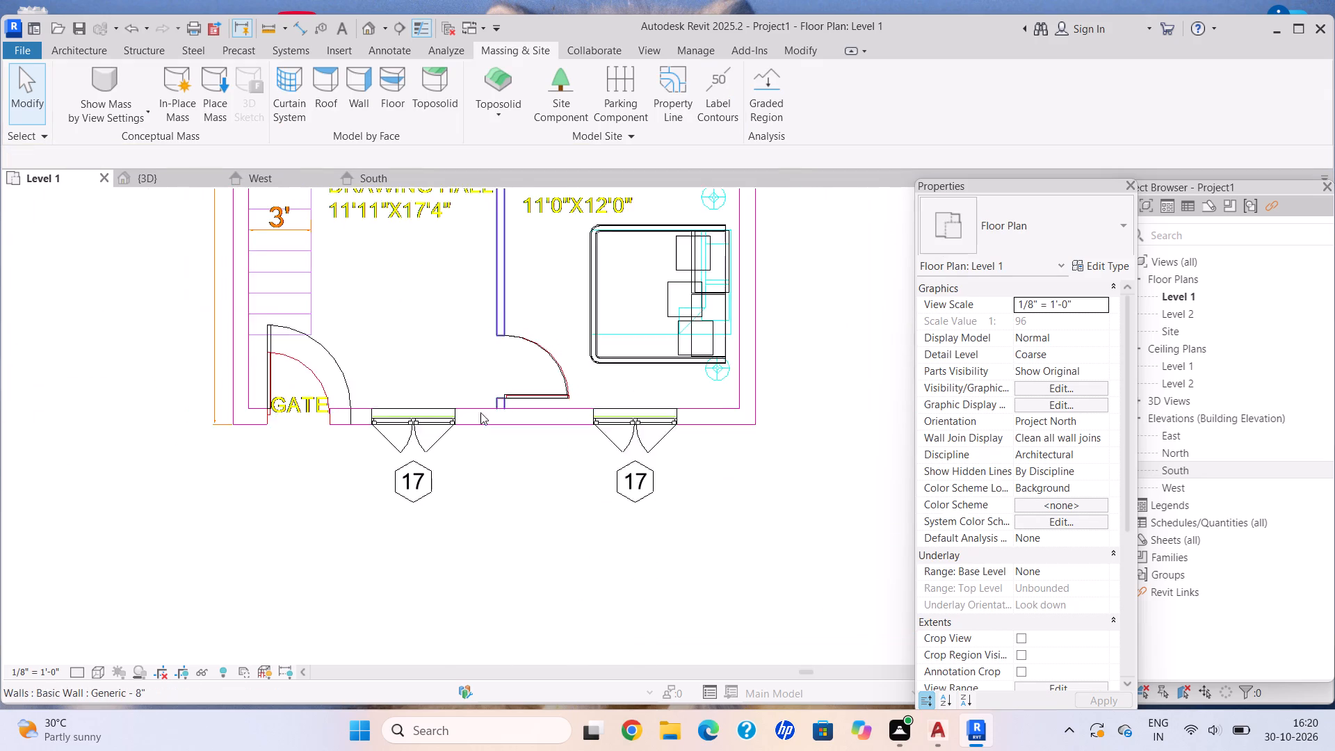
scroll(471, 412, "up", 10)
scroll(478, 390, "down", 9)
scroll(451, 403, "up", 11)
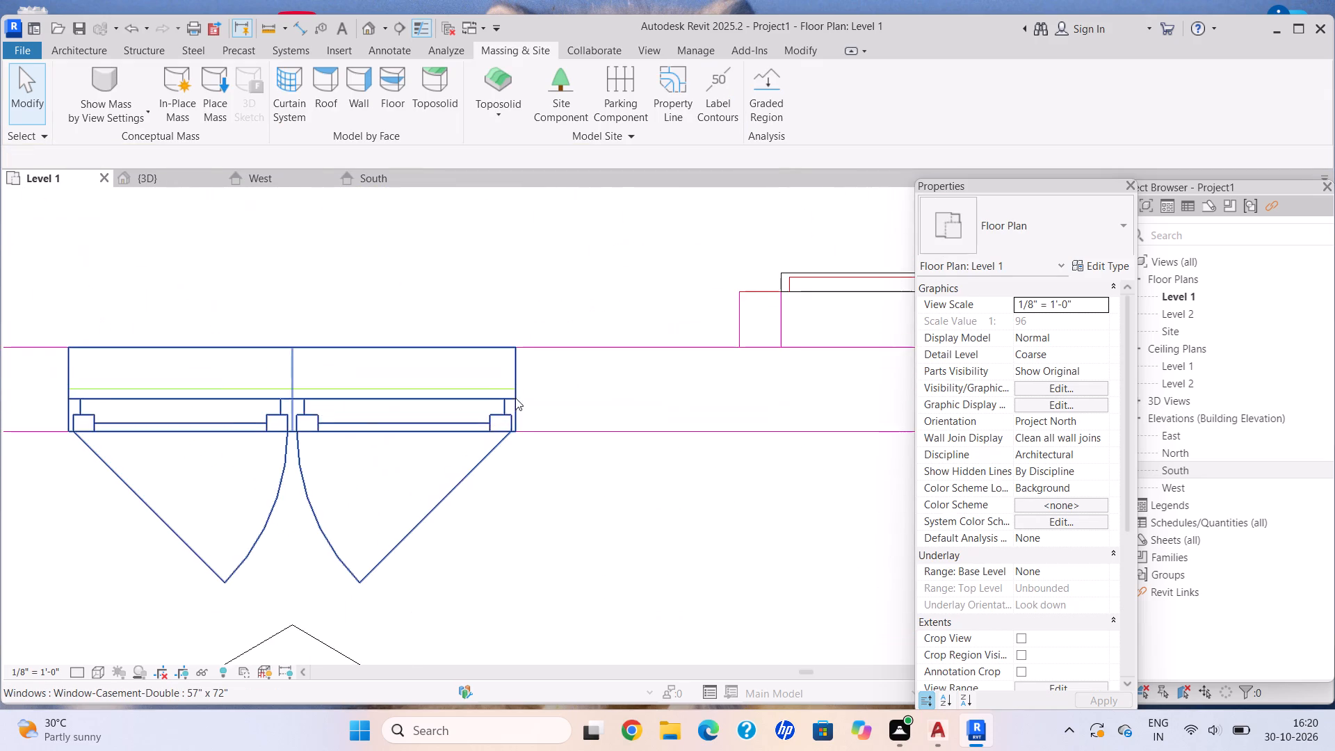
scroll(515, 398, "up", 15)
scroll(526, 378, "down", 9)
scroll(526, 378, "up", 1)
scroll(526, 378, "down", 11)
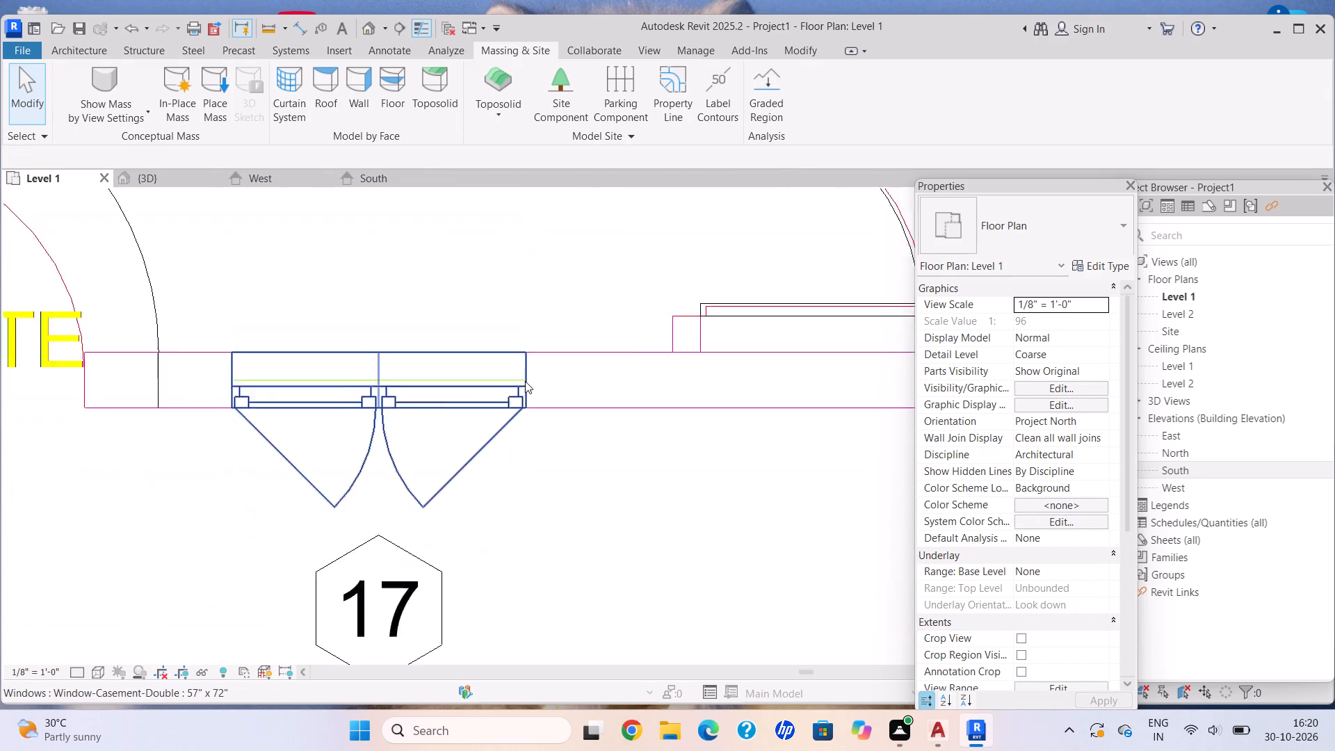
scroll(525, 381, "down", 8)
middle_click_drag(525, 369, 508, 382)
scroll(525, 369, "down", 1)
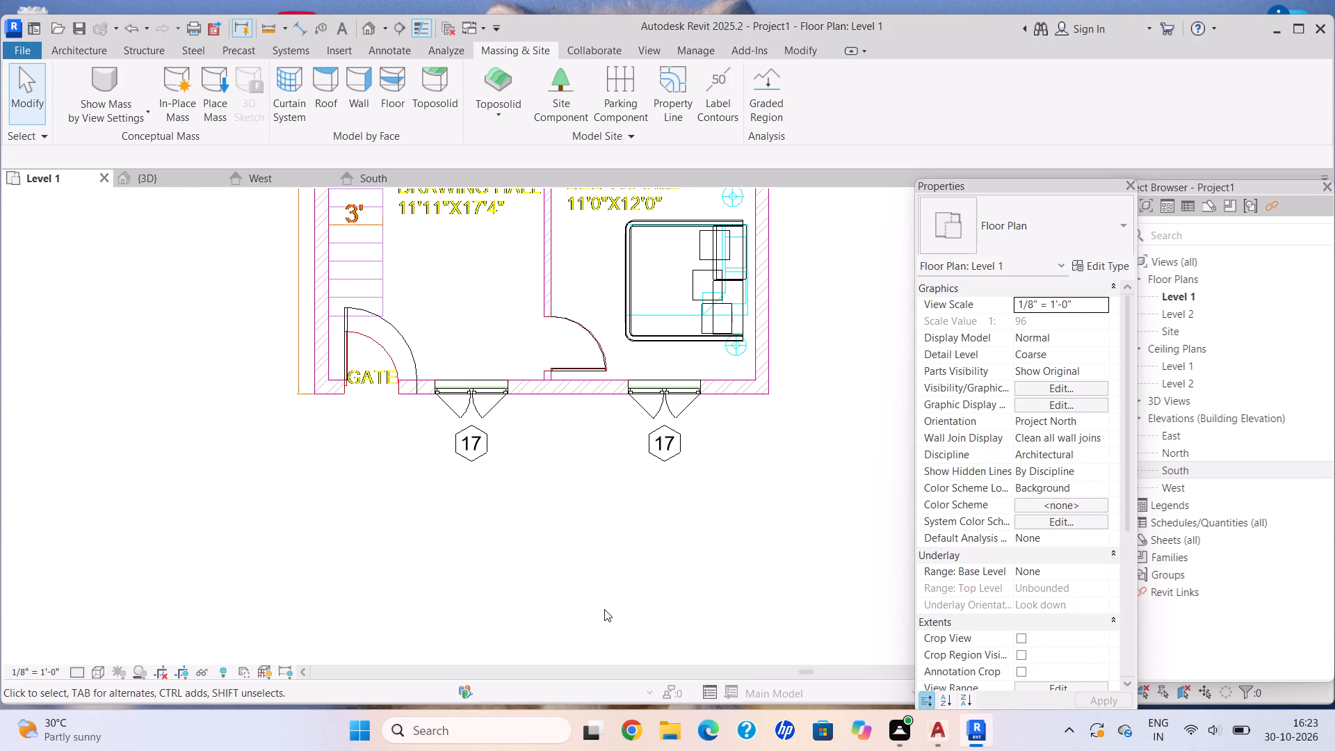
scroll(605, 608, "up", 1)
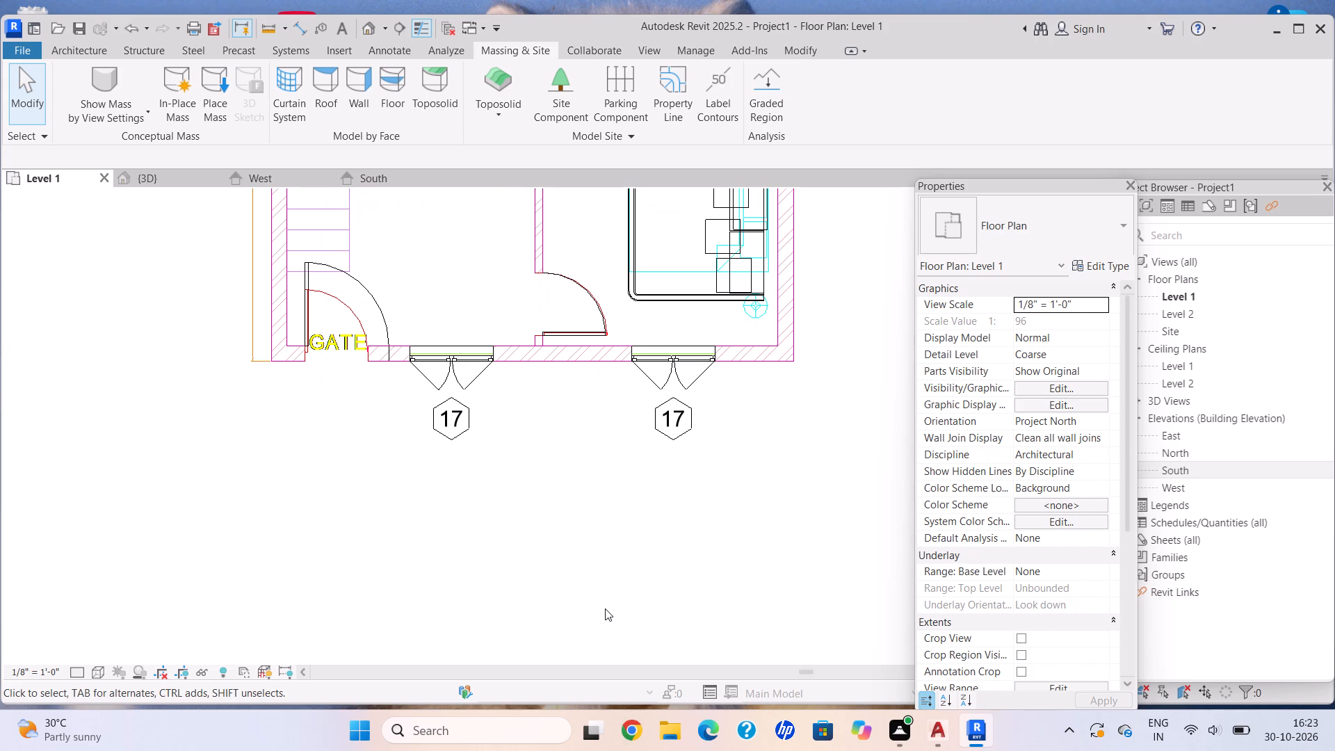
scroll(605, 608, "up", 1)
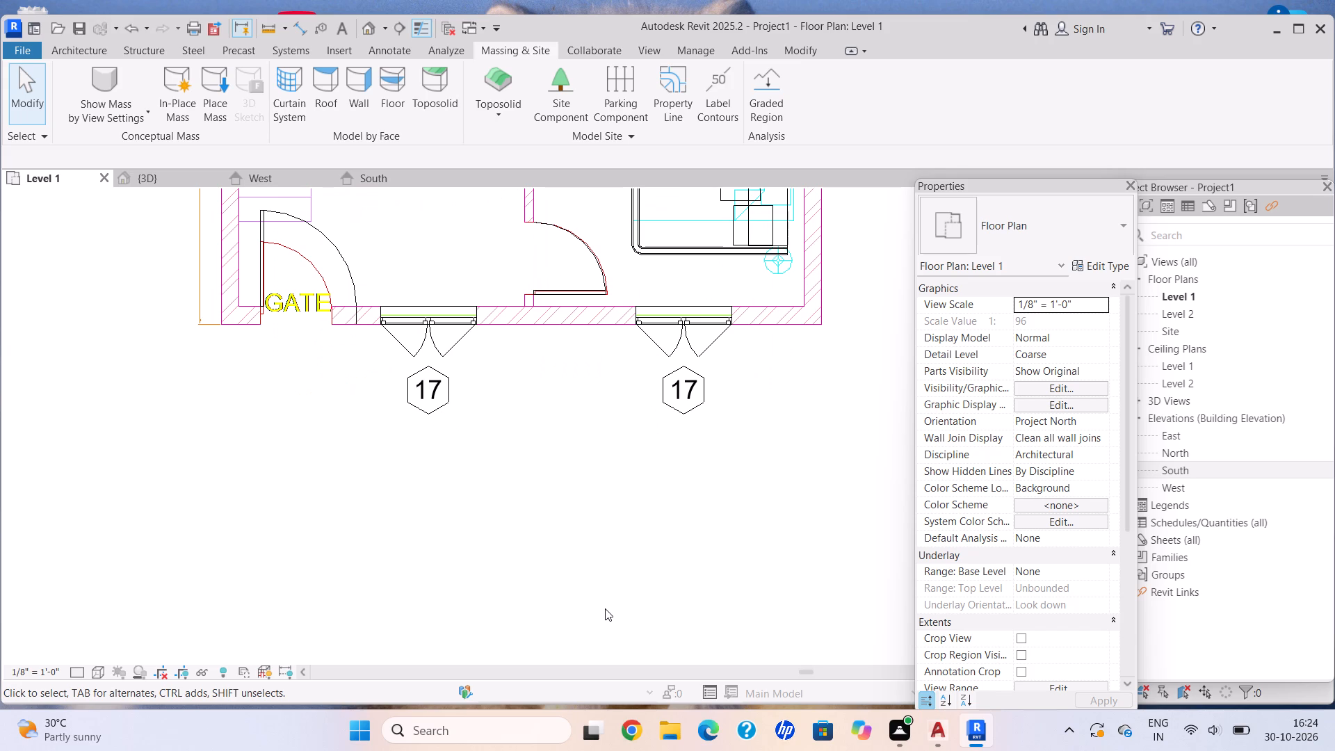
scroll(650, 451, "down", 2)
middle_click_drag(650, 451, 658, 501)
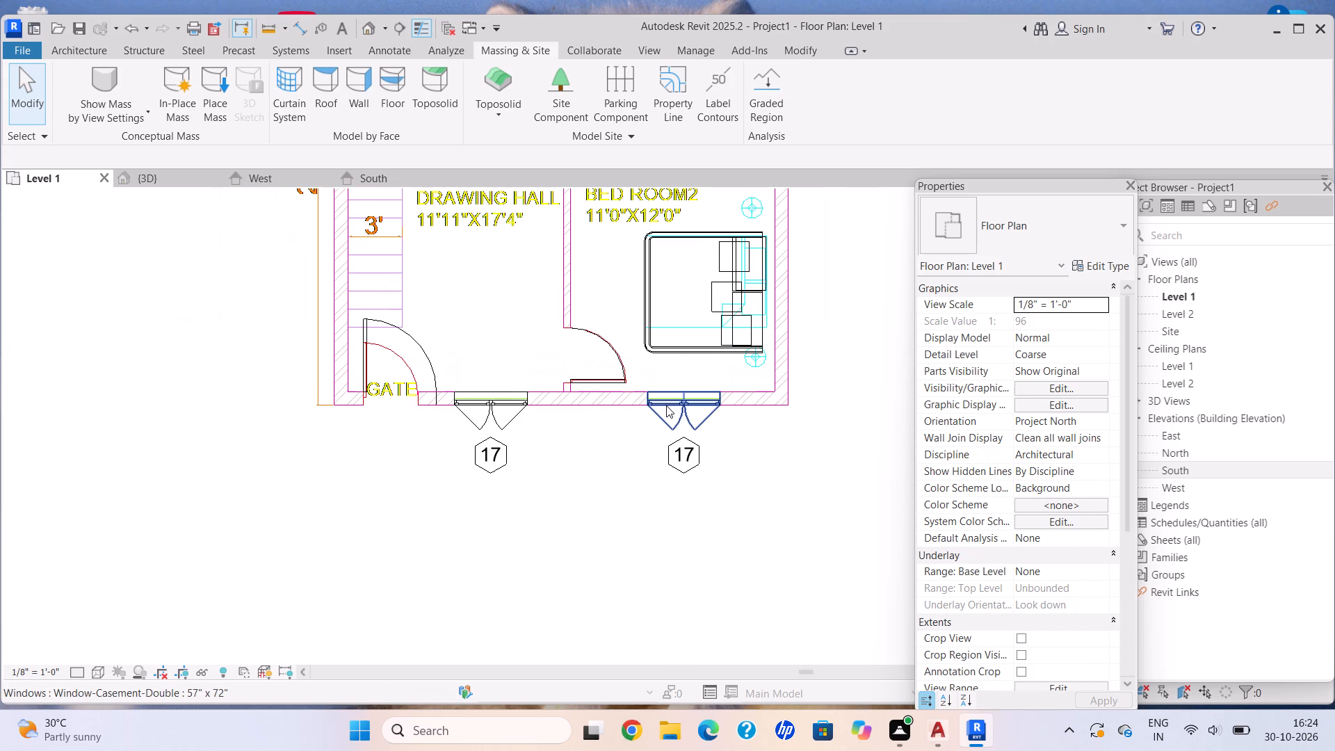
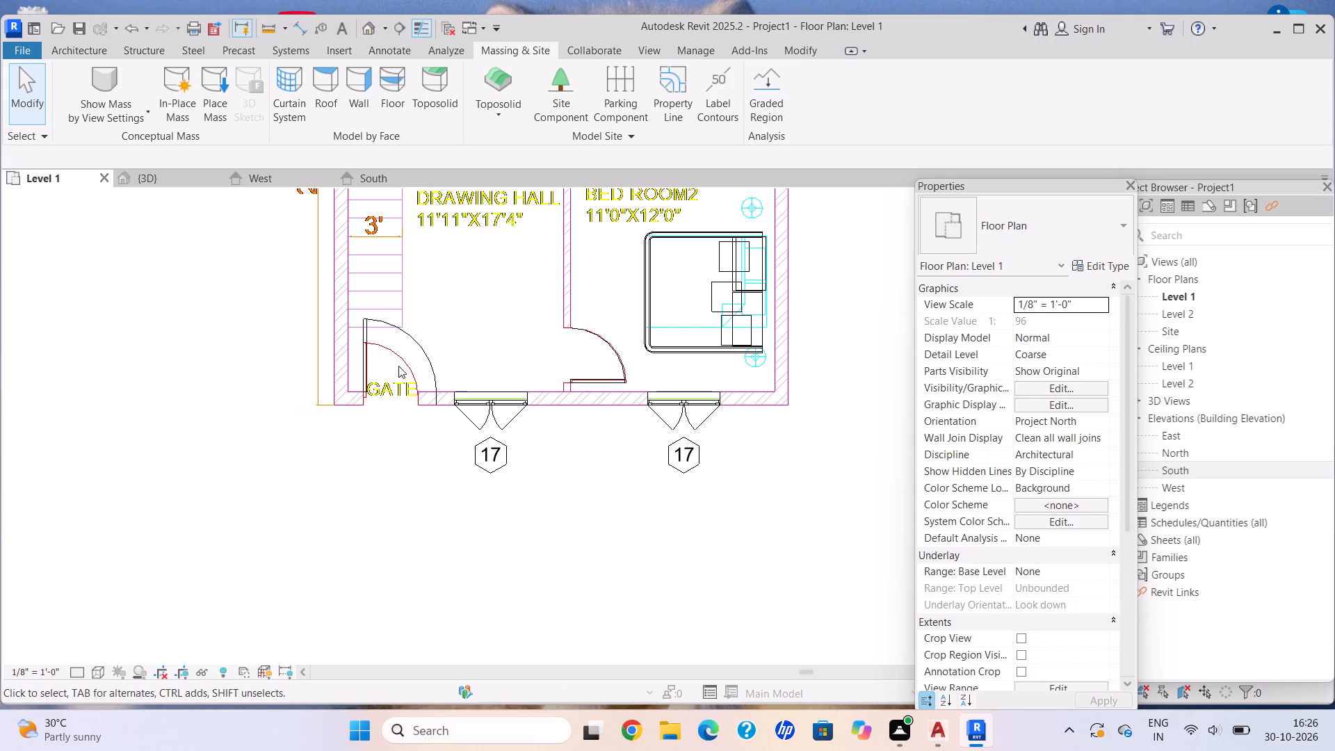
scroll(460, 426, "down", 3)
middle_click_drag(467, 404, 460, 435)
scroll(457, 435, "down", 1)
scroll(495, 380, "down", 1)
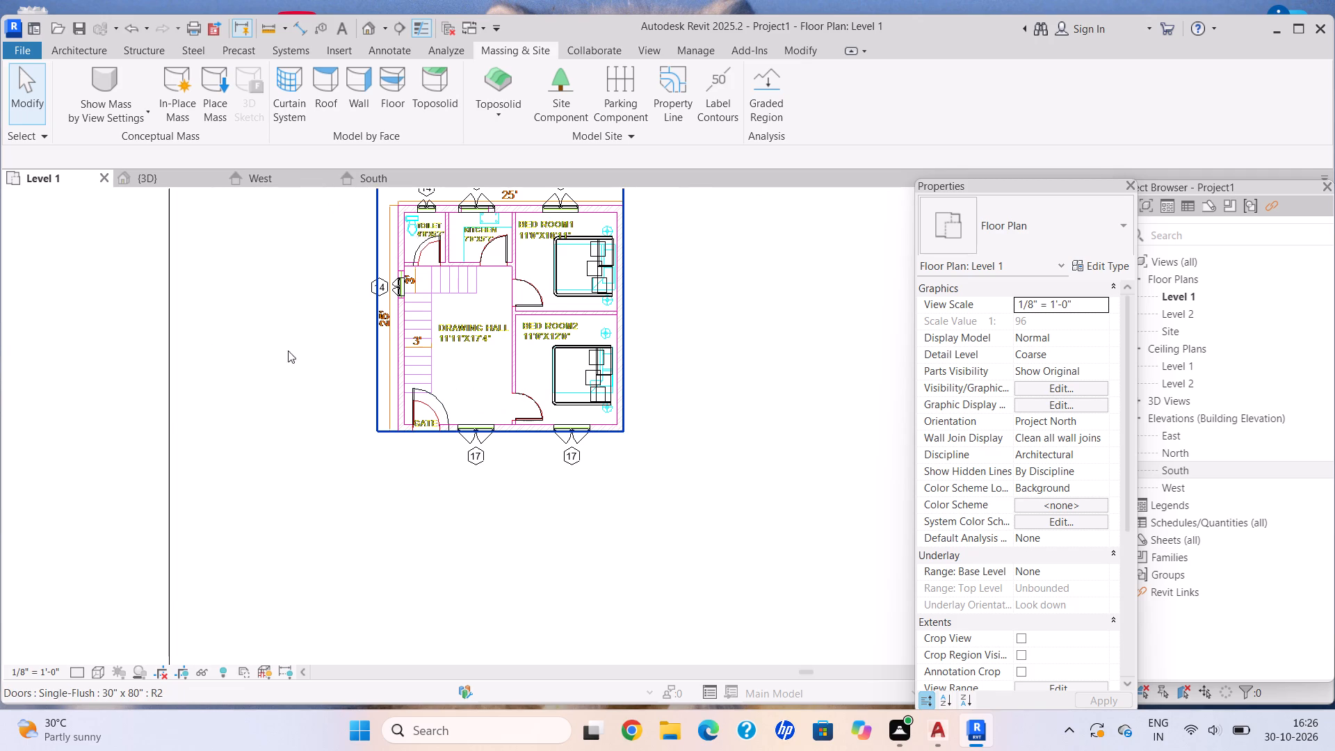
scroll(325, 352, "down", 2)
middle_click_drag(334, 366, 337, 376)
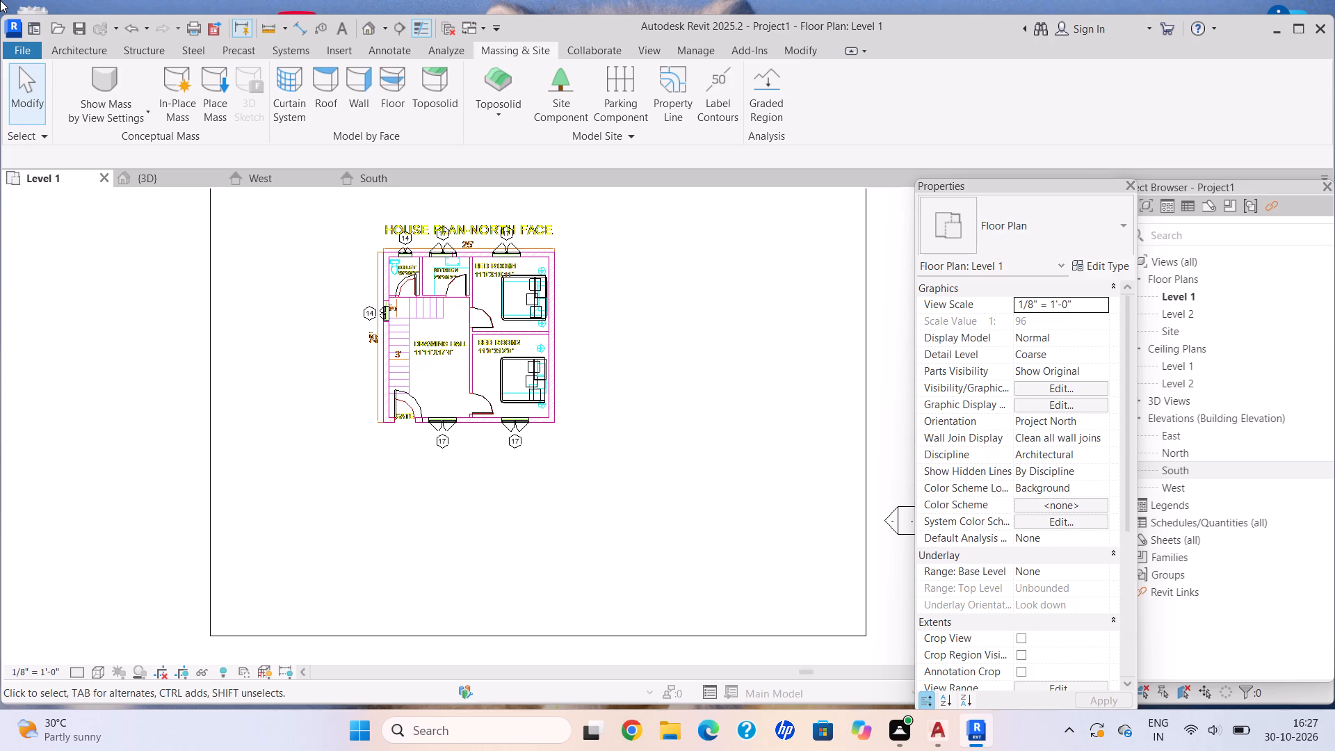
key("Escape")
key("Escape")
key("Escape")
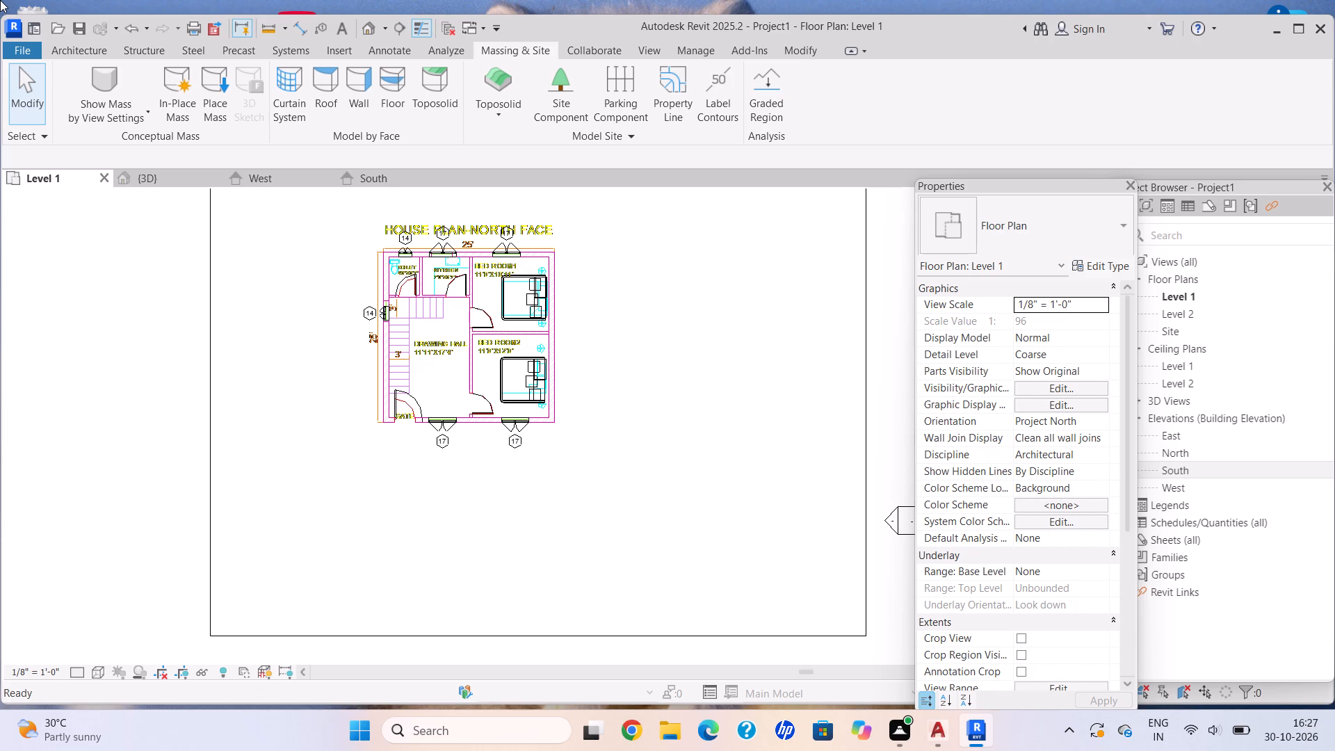
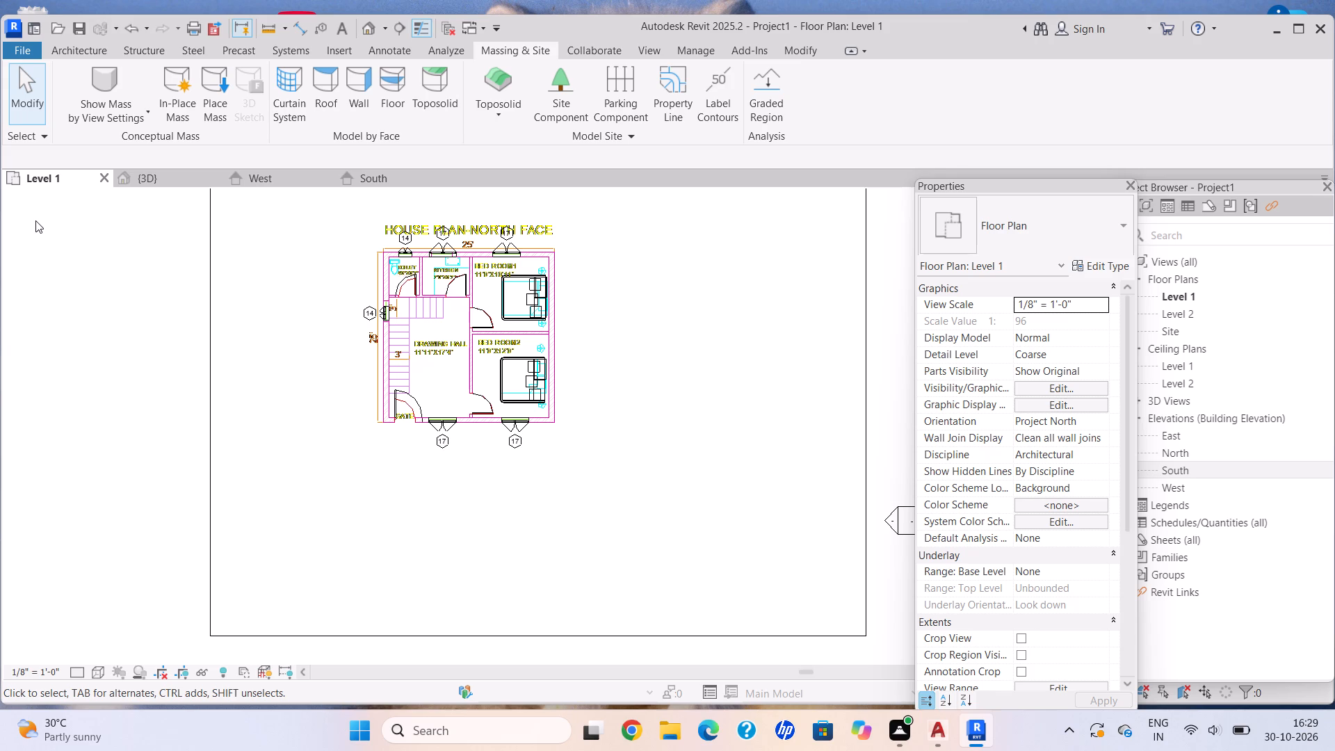
Review the imported Level 1 plan and the front of the four-storey house in the 3D view.
middle_click_drag(464, 277, 478, 344)
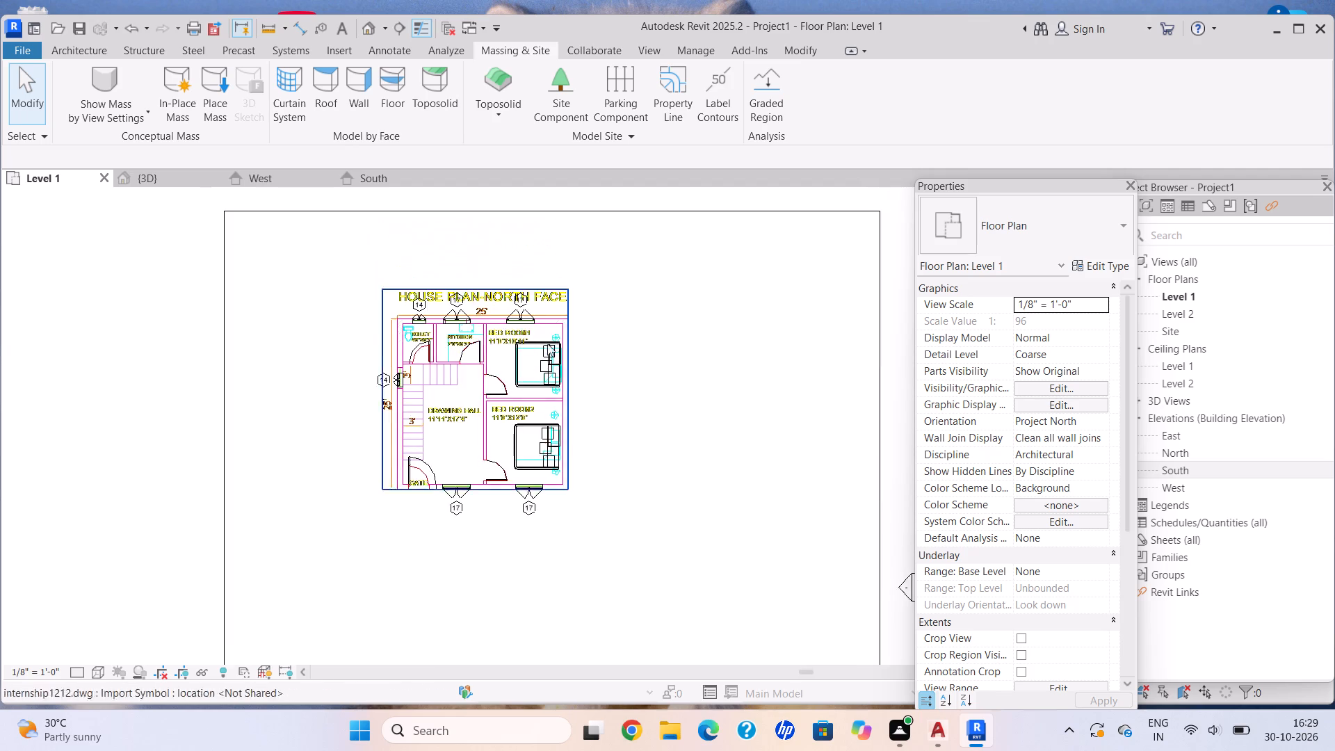
scroll(549, 344, "down", 1)
scroll(549, 344, "up", 4)
middle_click_drag(485, 332, 510, 270)
scroll(426, 309, "up", 1)
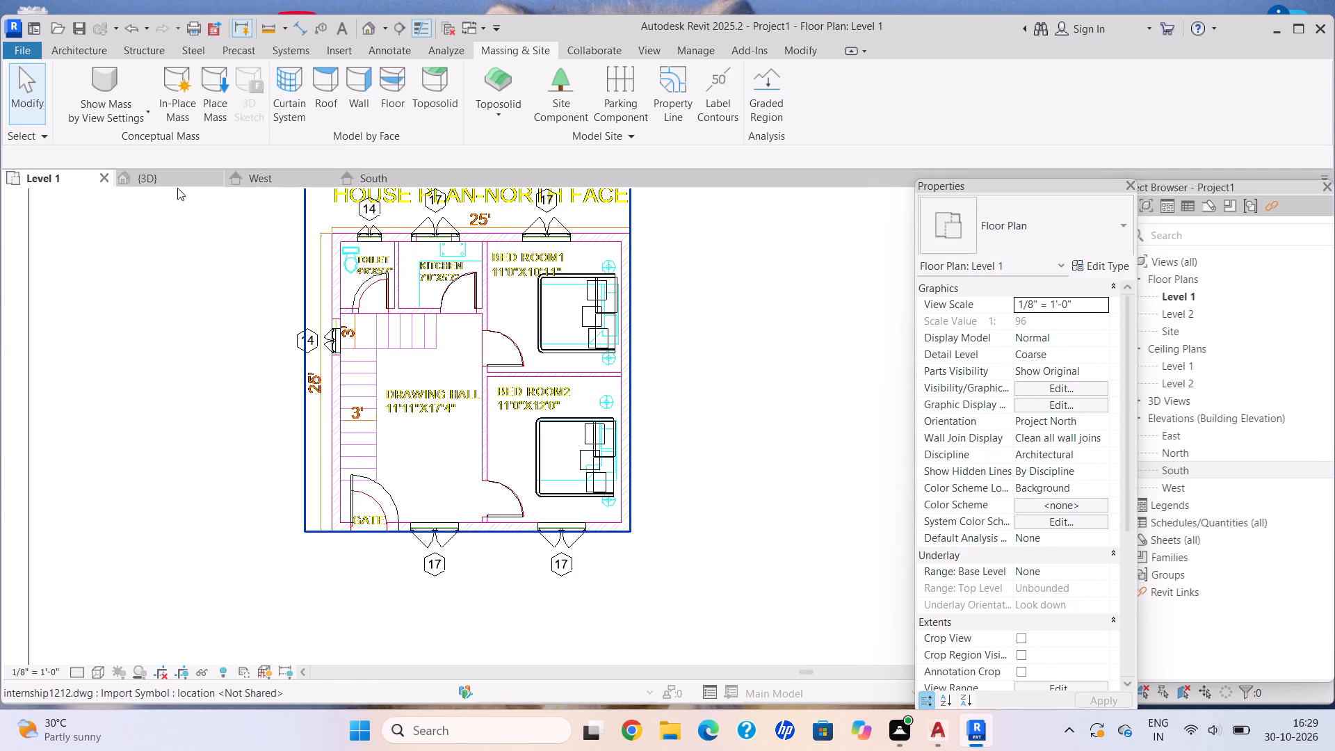
left_click(166, 177)
middle_click_drag(494, 375, 501, 396)
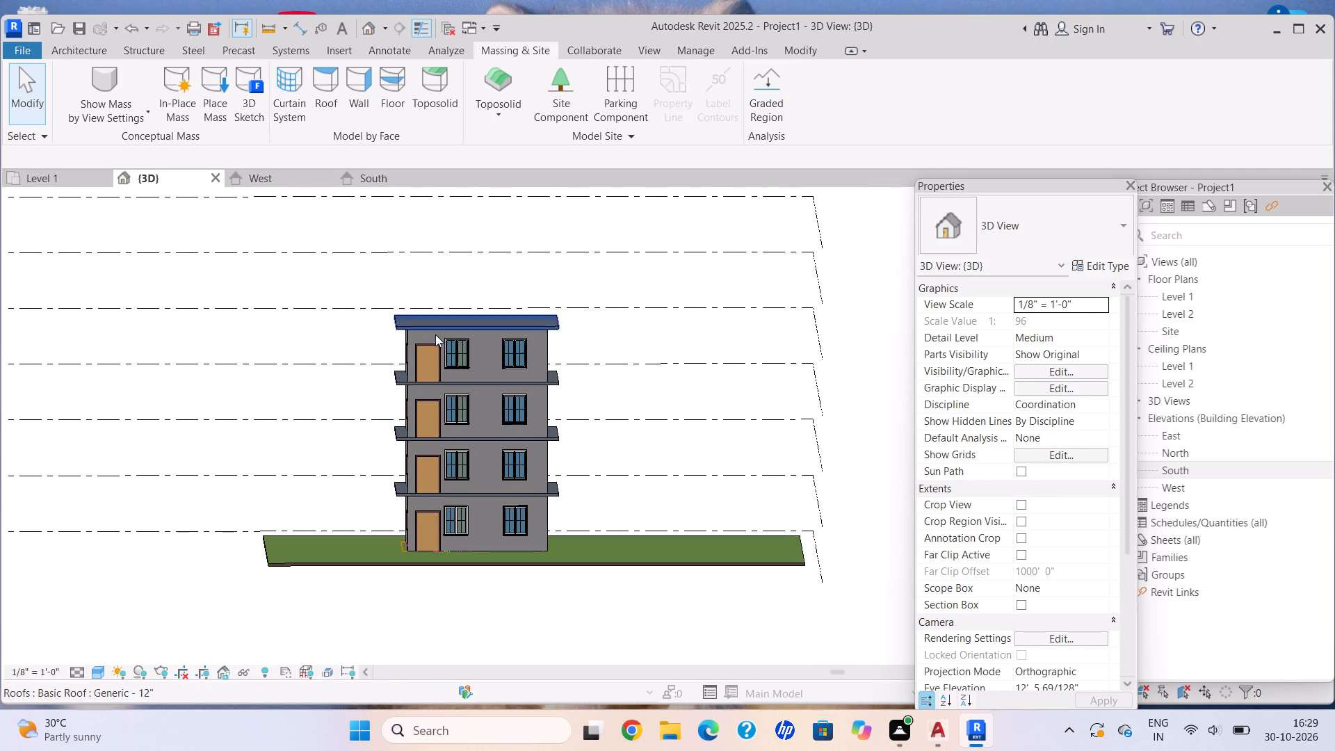
scroll(564, 402, "up", 4)
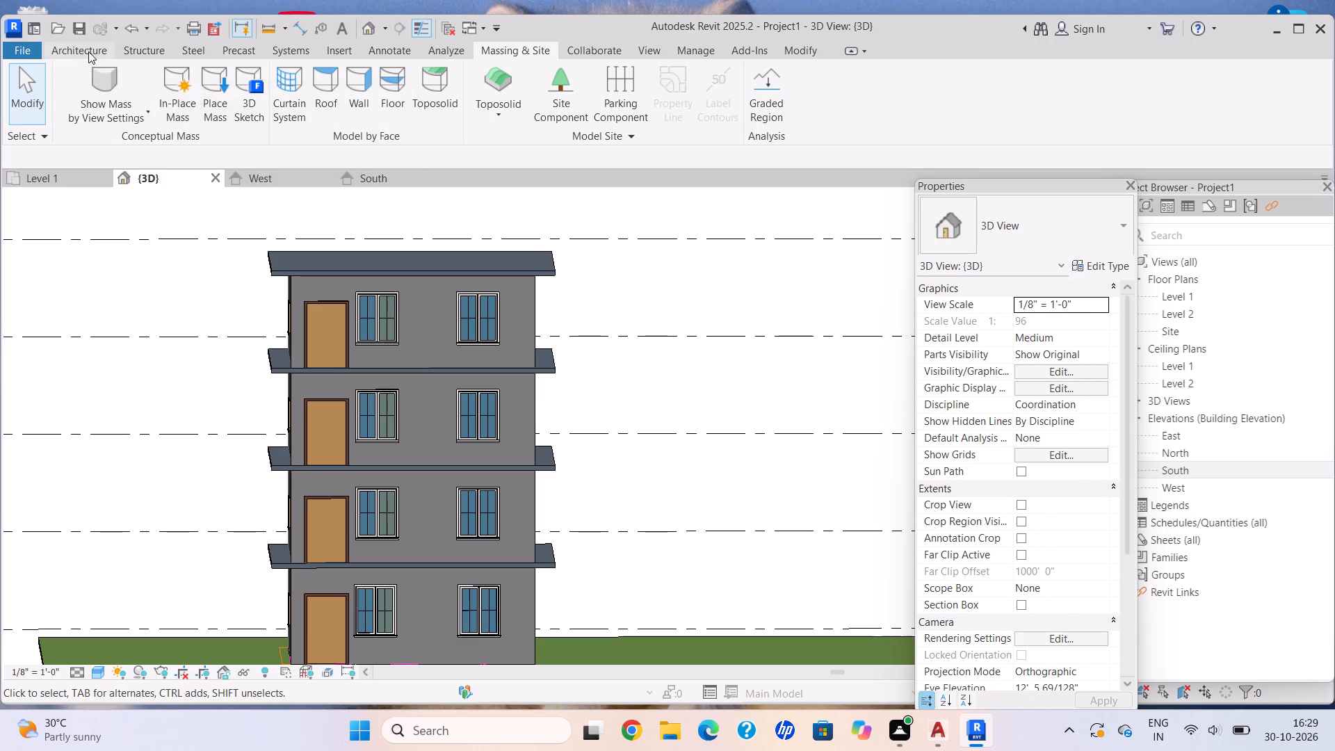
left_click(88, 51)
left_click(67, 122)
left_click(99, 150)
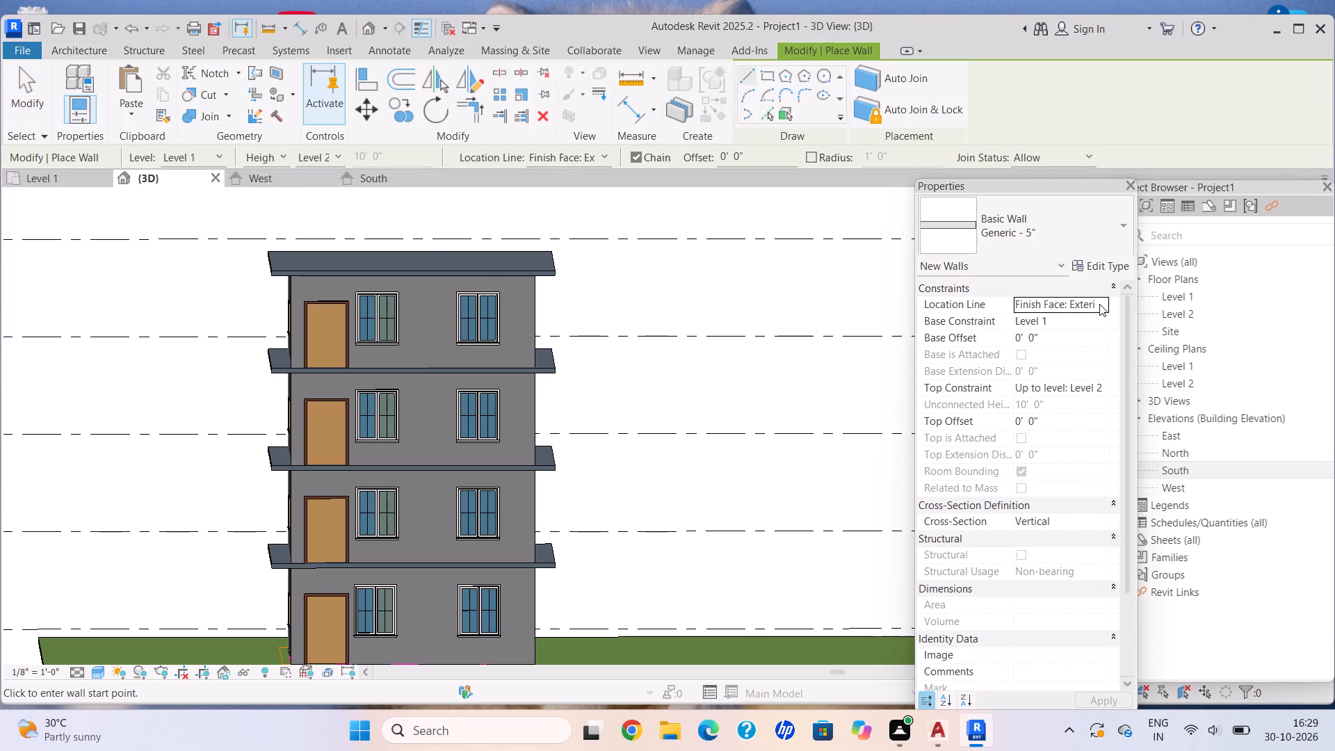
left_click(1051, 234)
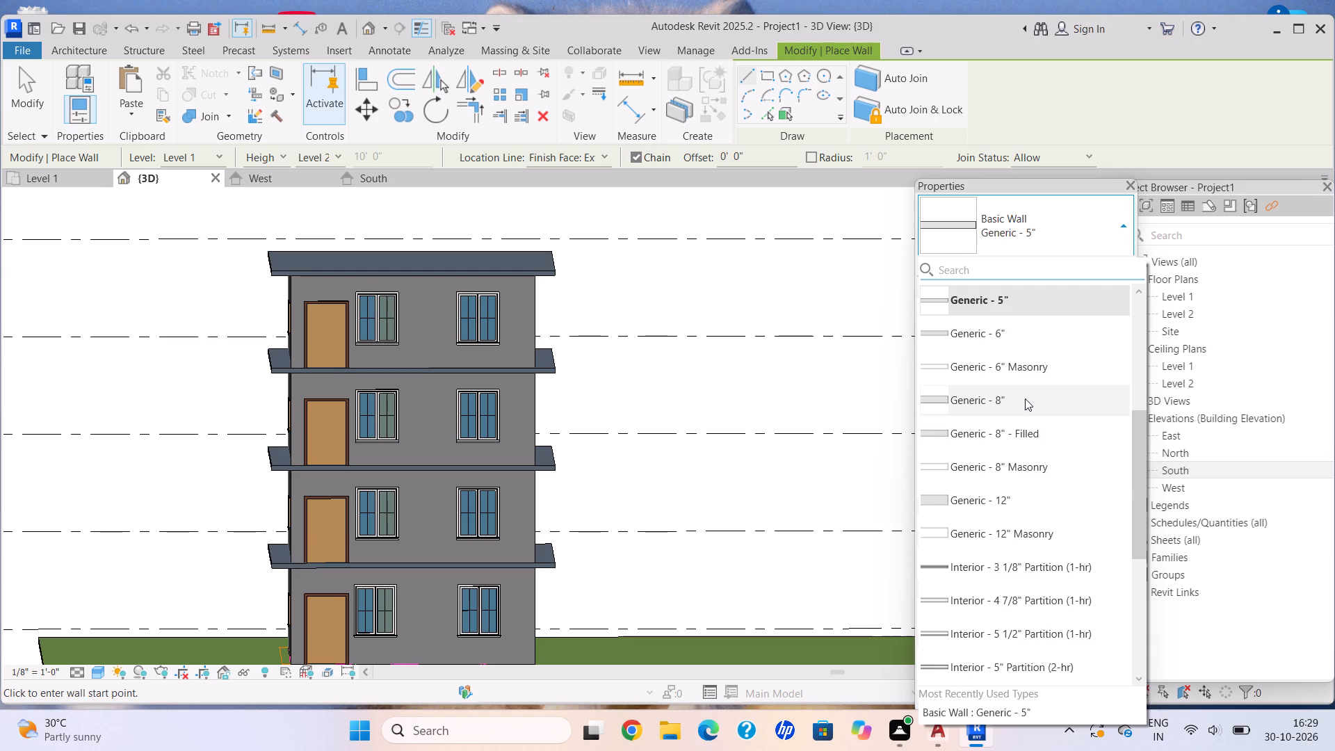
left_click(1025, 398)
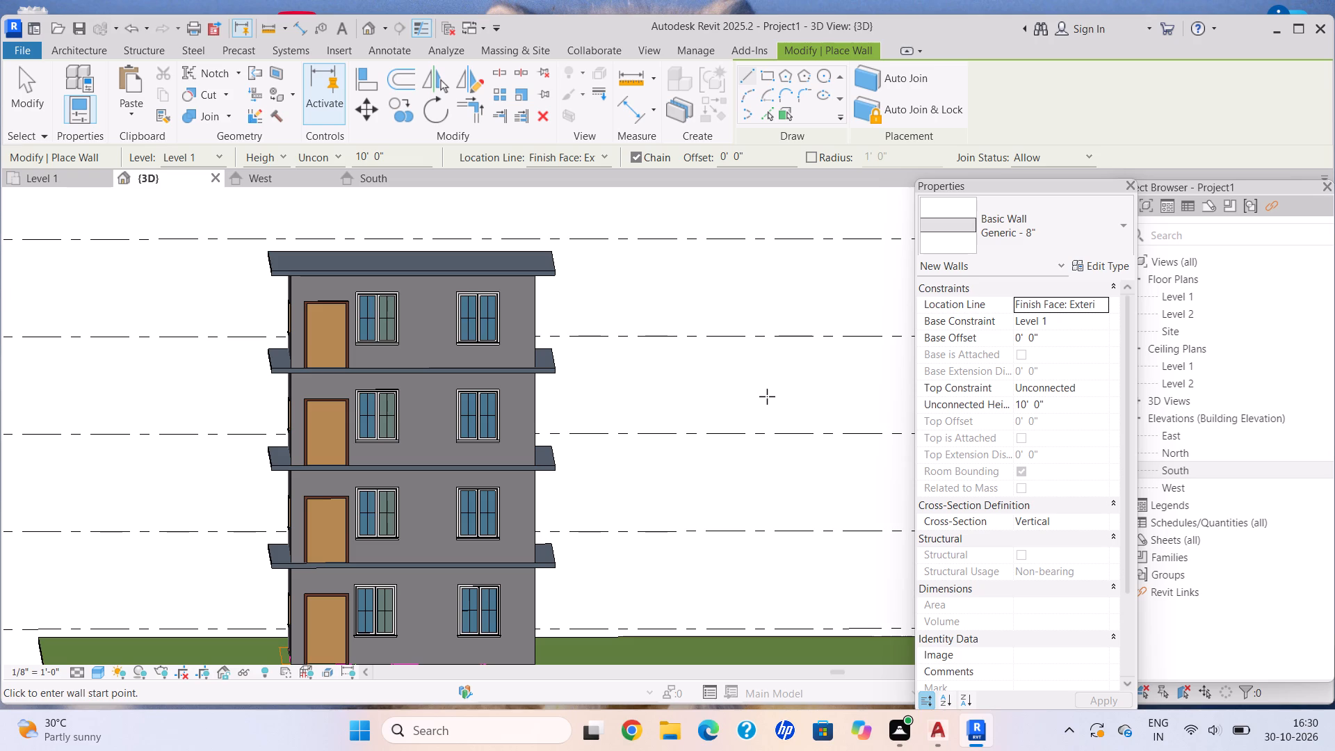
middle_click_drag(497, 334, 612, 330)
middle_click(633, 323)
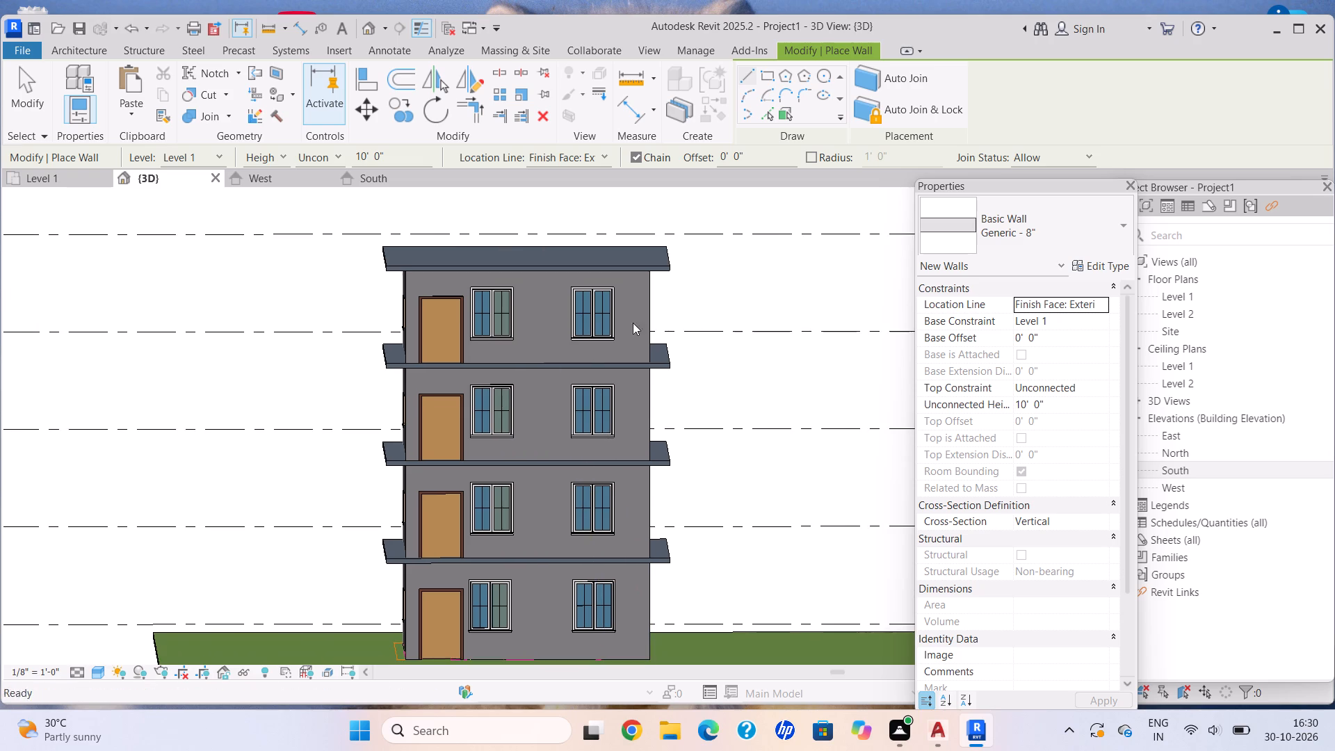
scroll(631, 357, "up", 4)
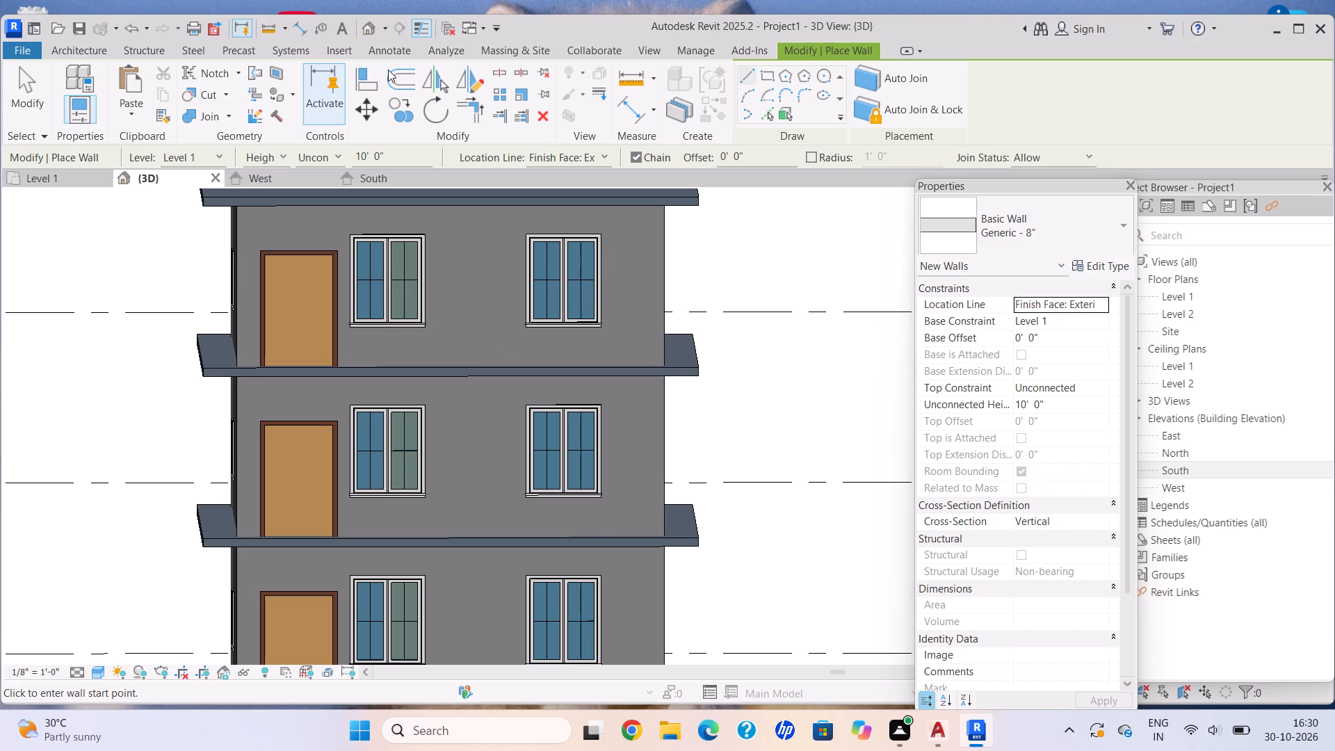
Paint the front walls of the top two storeys with the Door - Panel material.
left_click(295, 97)
left_click(297, 116)
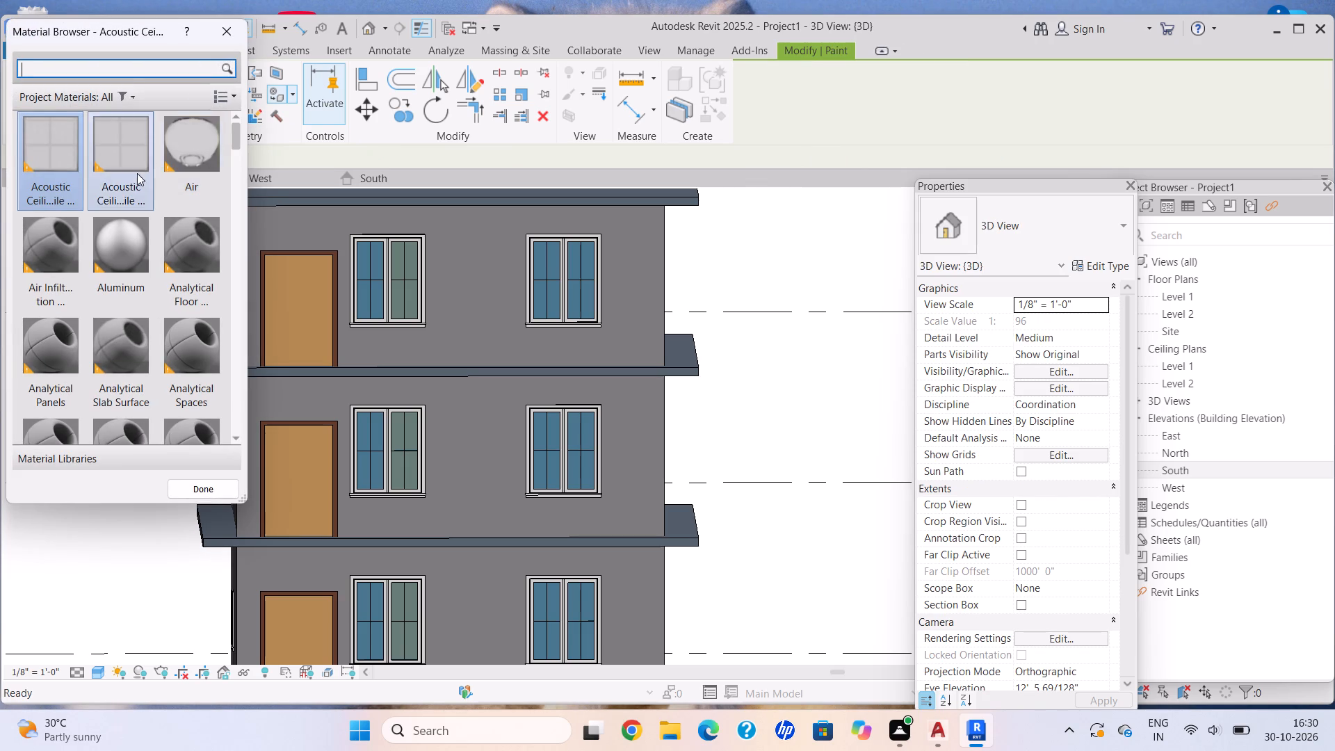
scroll(138, 214, "down", 7)
scroll(191, 302, "down", 4)
scroll(169, 282, "up", 2)
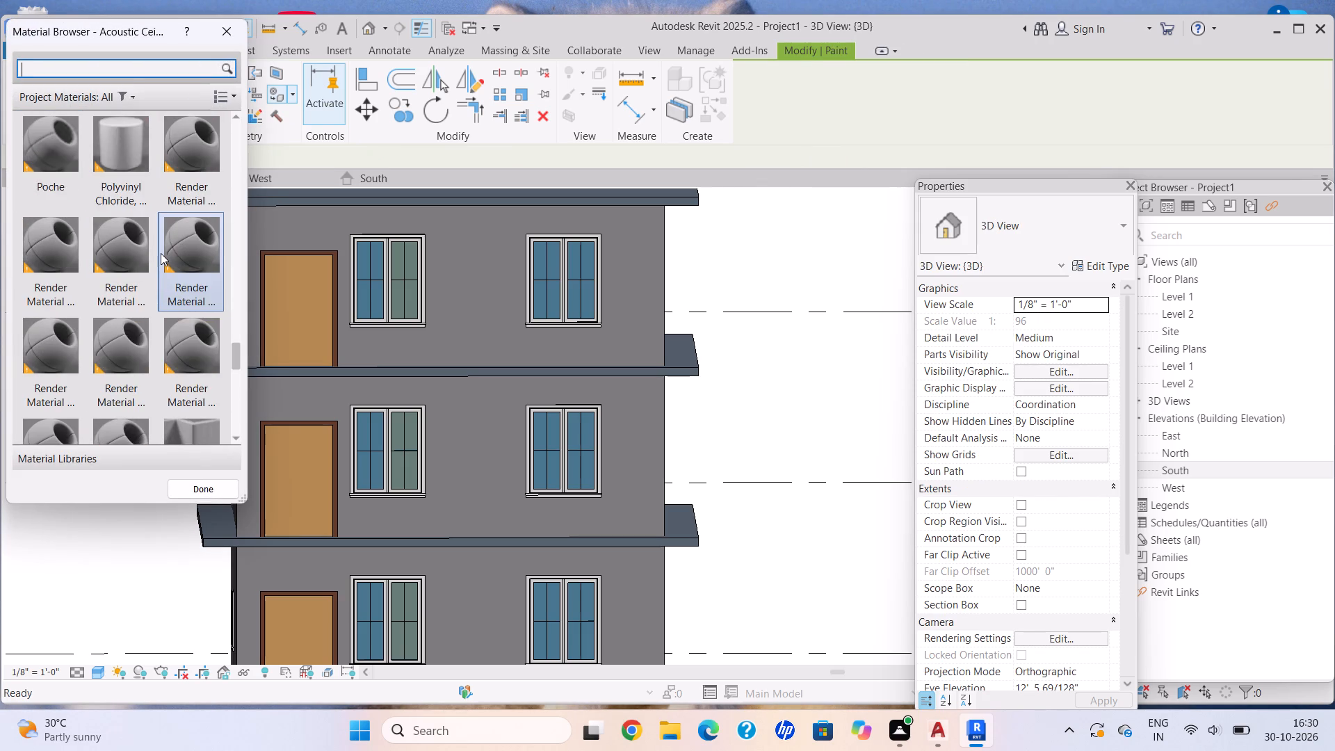
scroll(161, 253, "down", 1)
scroll(161, 253, "up", 6)
scroll(169, 257, "down", 2)
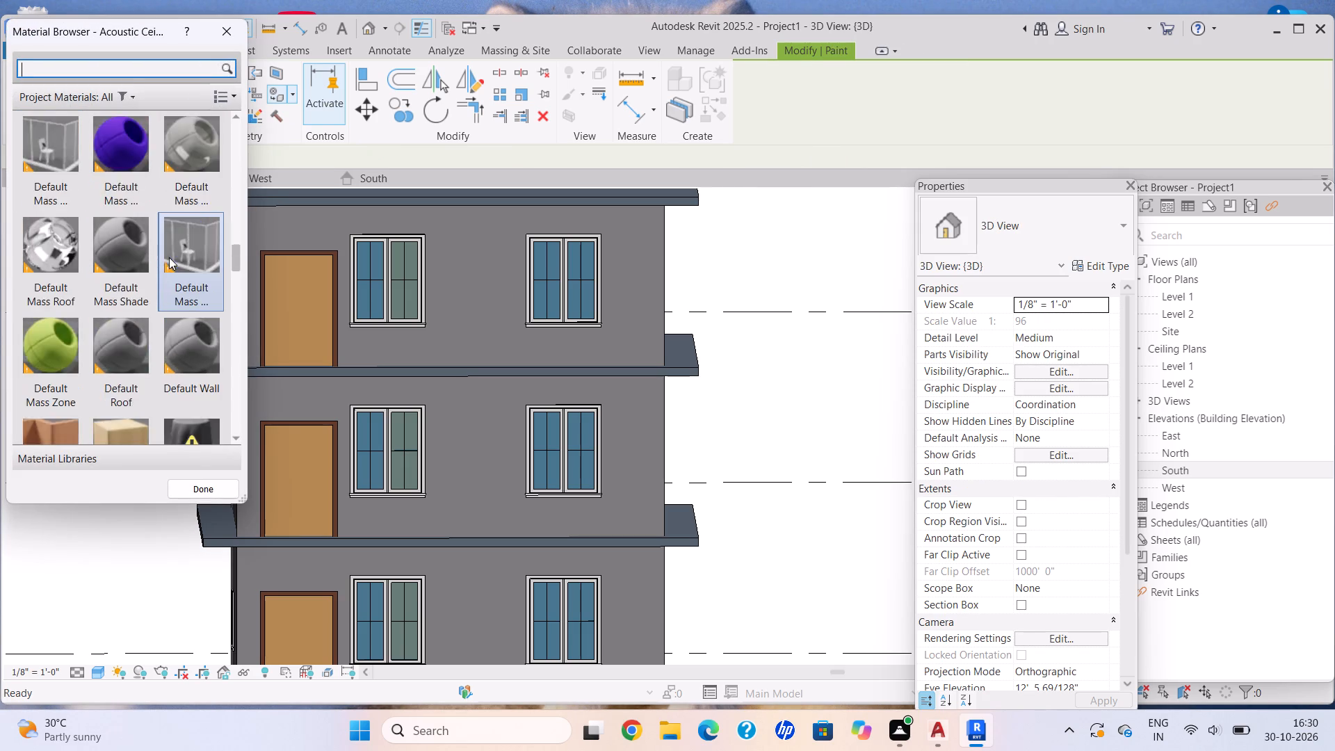
scroll(169, 257, "down", 1)
left_click(127, 332)
scroll(440, 315, "up", 2)
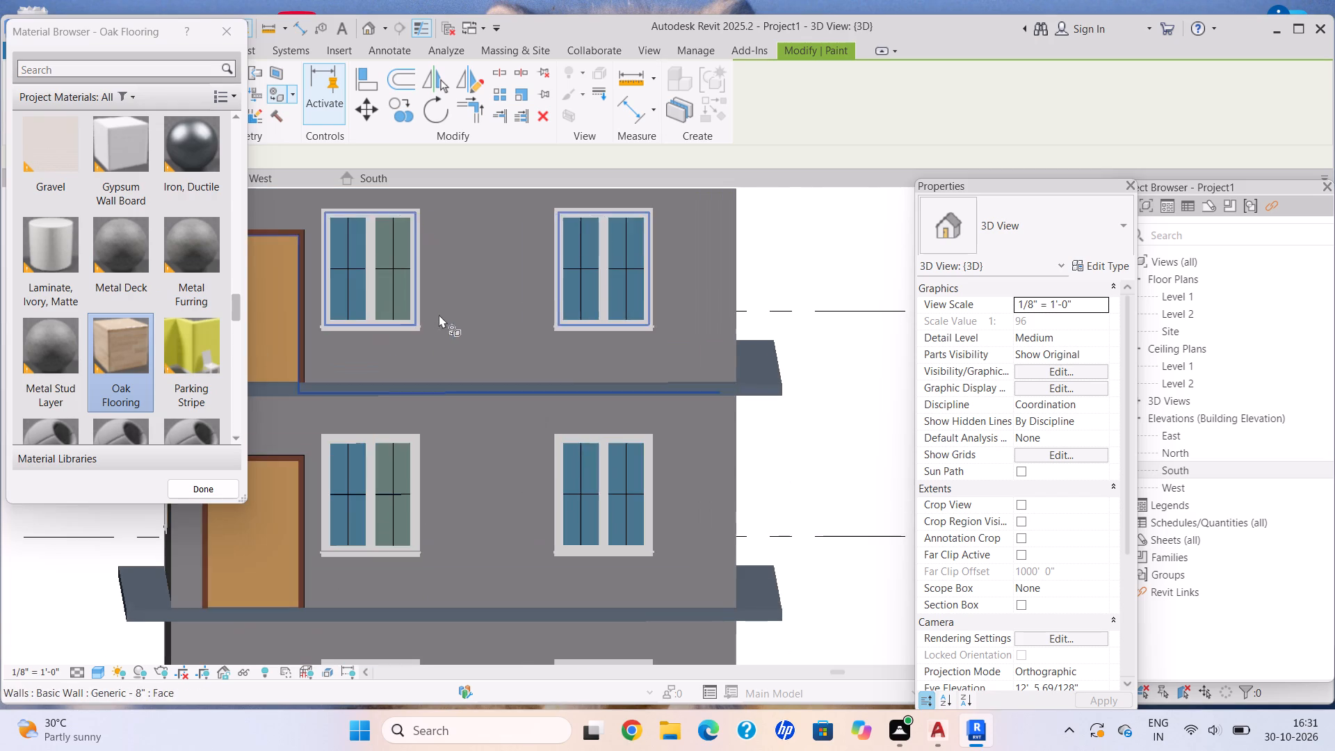
scroll(179, 313, "up", 1)
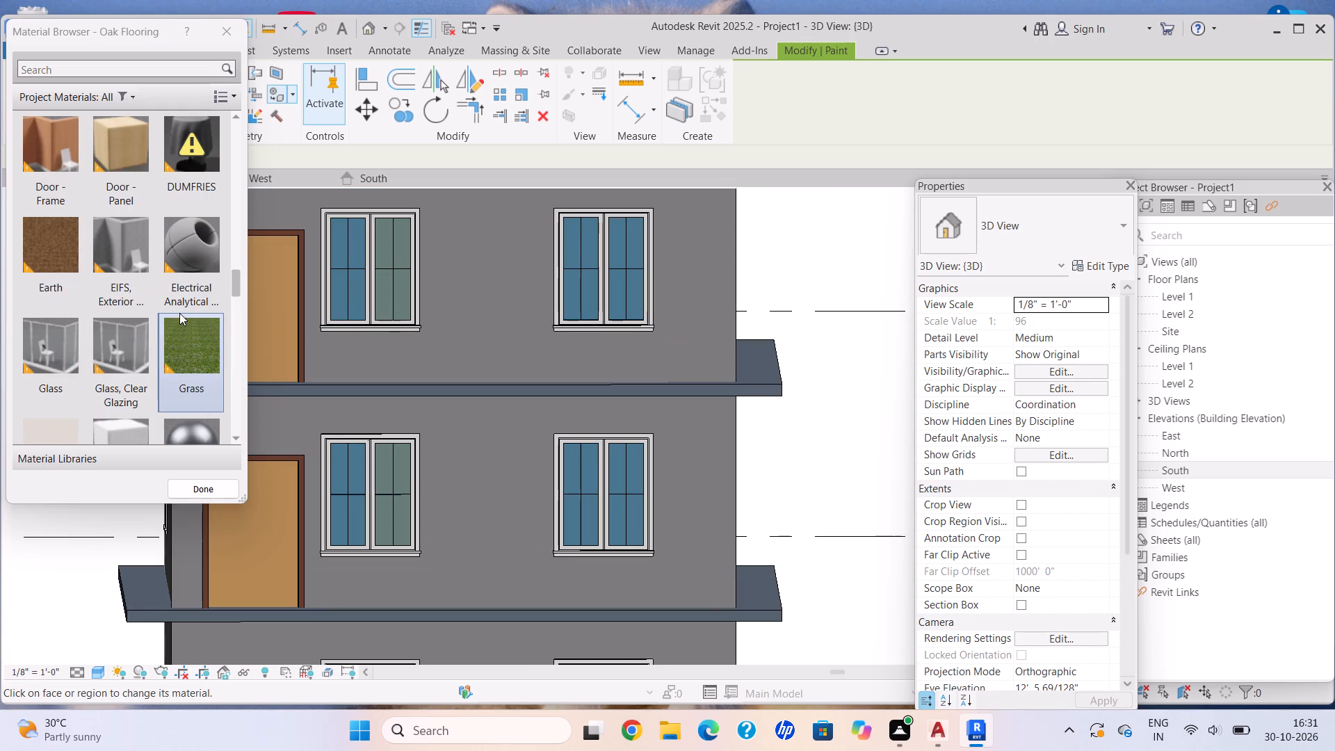
left_click(129, 143)
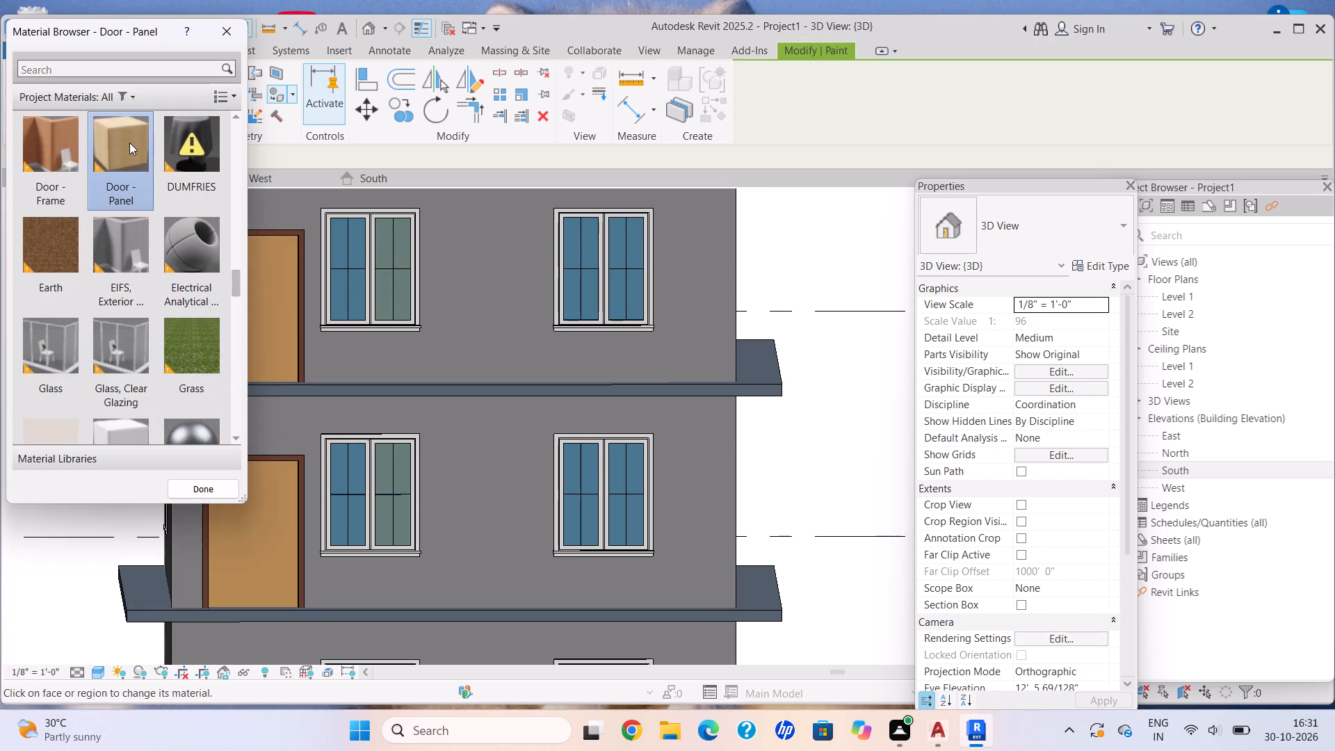
left_click(442, 340)
left_click(471, 491)
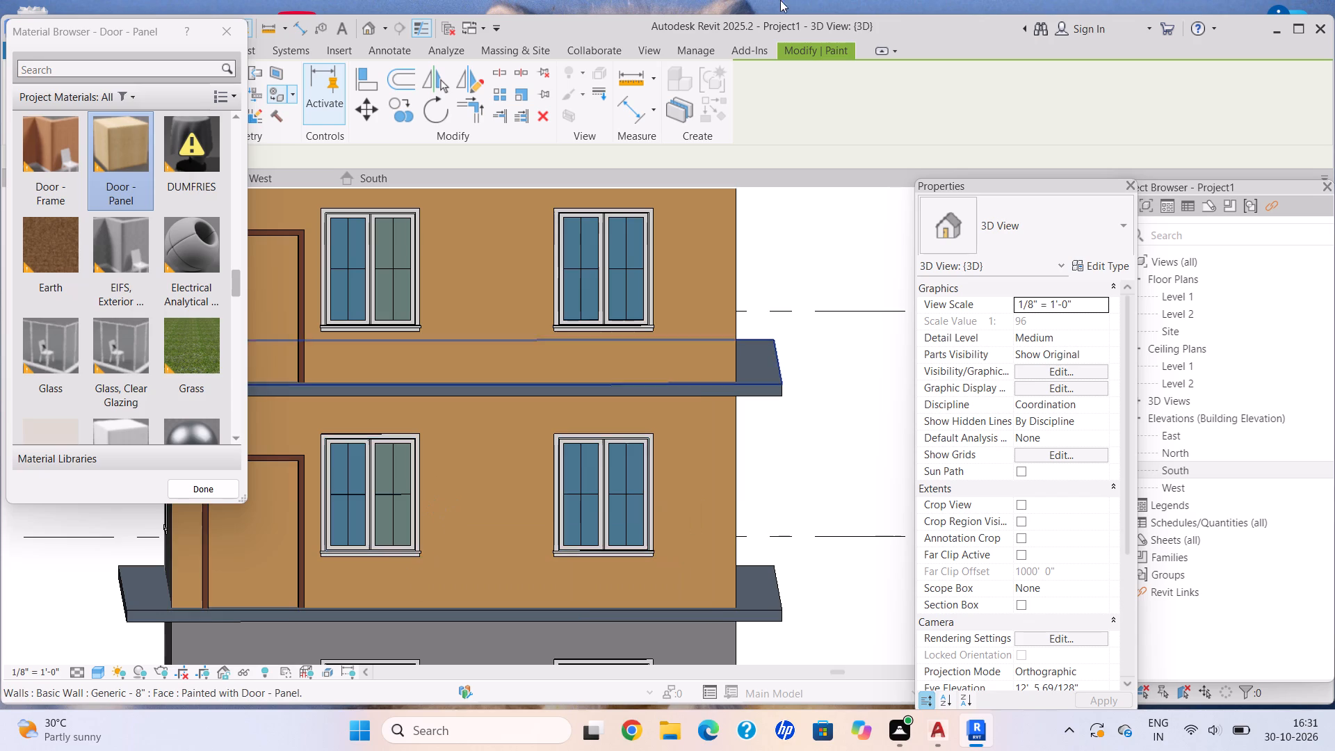
Paint the front walls of the two lower storeys with the same Door - Panel material.
scroll(850, 210, "down", 1)
scroll(631, 433, "down", 4)
middle_click_drag(628, 423, 648, 453)
scroll(655, 460, "down", 1)
left_click(608, 562)
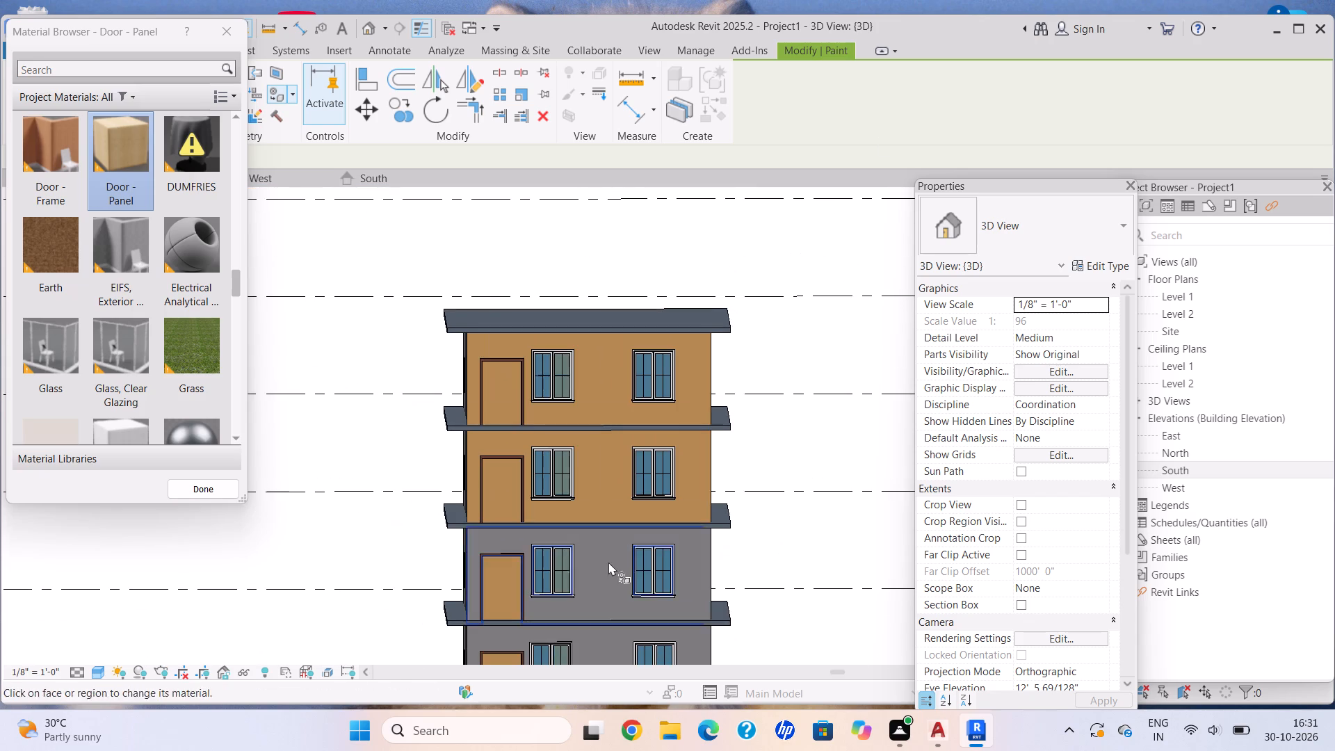
scroll(626, 553, "up", 2)
middle_click_drag(627, 545, 640, 279)
middle_click(640, 270)
scroll(606, 441, "up", 3)
left_click(601, 448)
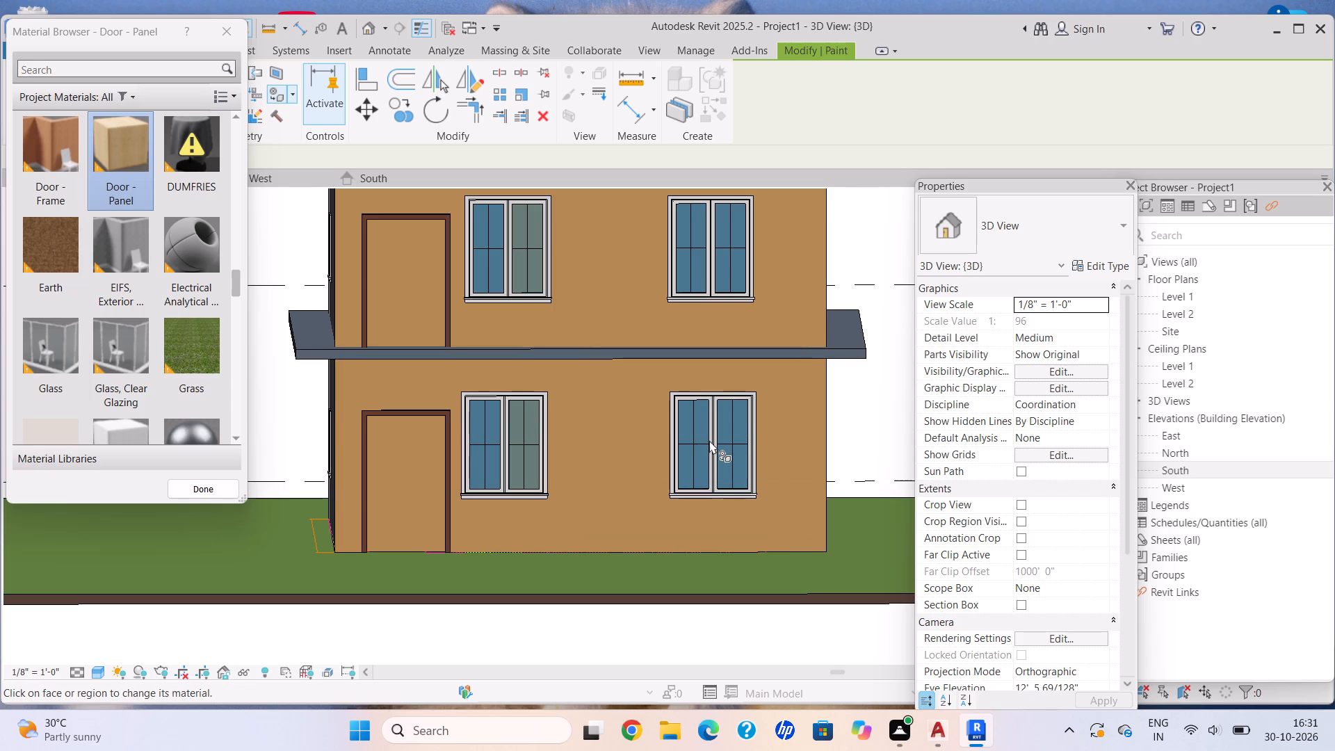
Paint the windowless side wall with Door - Panel on all four storeys.
scroll(679, 485, "down", 5)
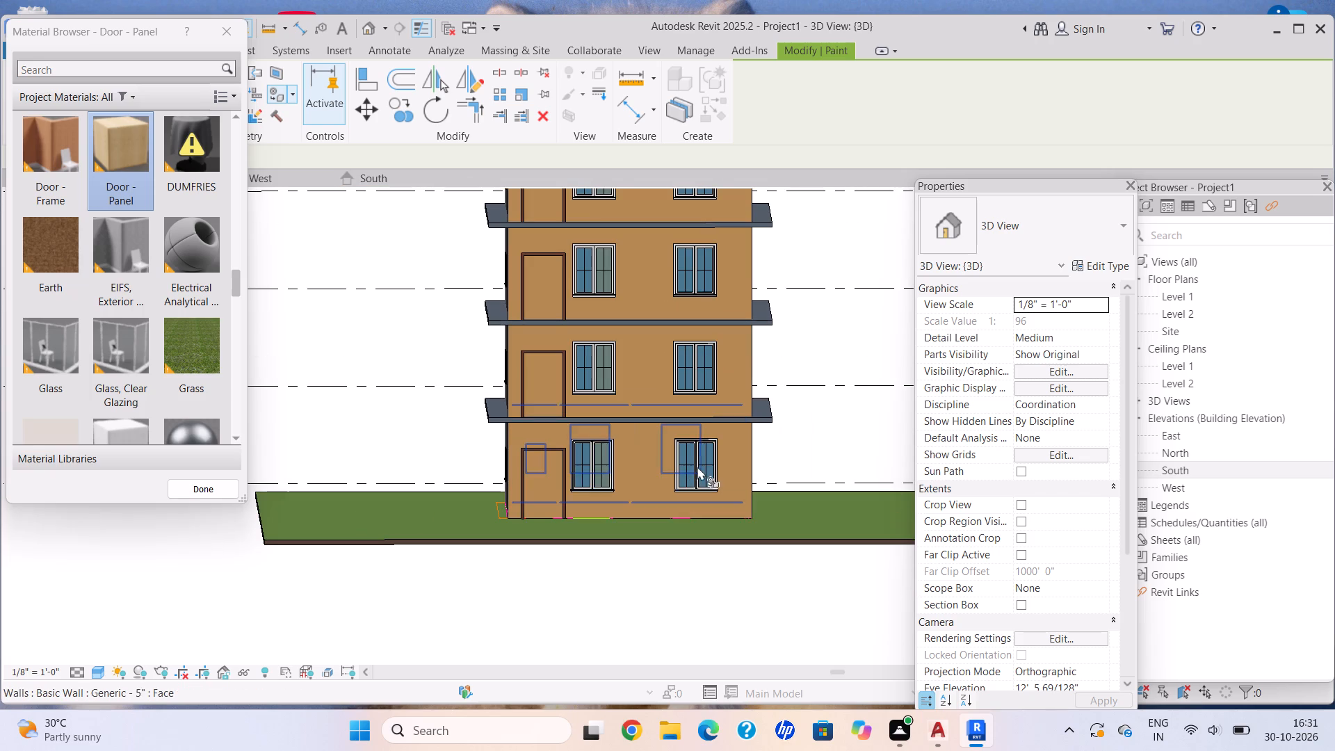
middle_click_drag(698, 467, 522, 510, "shift")
scroll(693, 481, "up", 5)
left_click(670, 480)
scroll(672, 388, "down", 3)
middle_click_drag(673, 375, 722, 582)
left_click(712, 549)
left_click(708, 426)
middle_click_drag(714, 385, 714, 542)
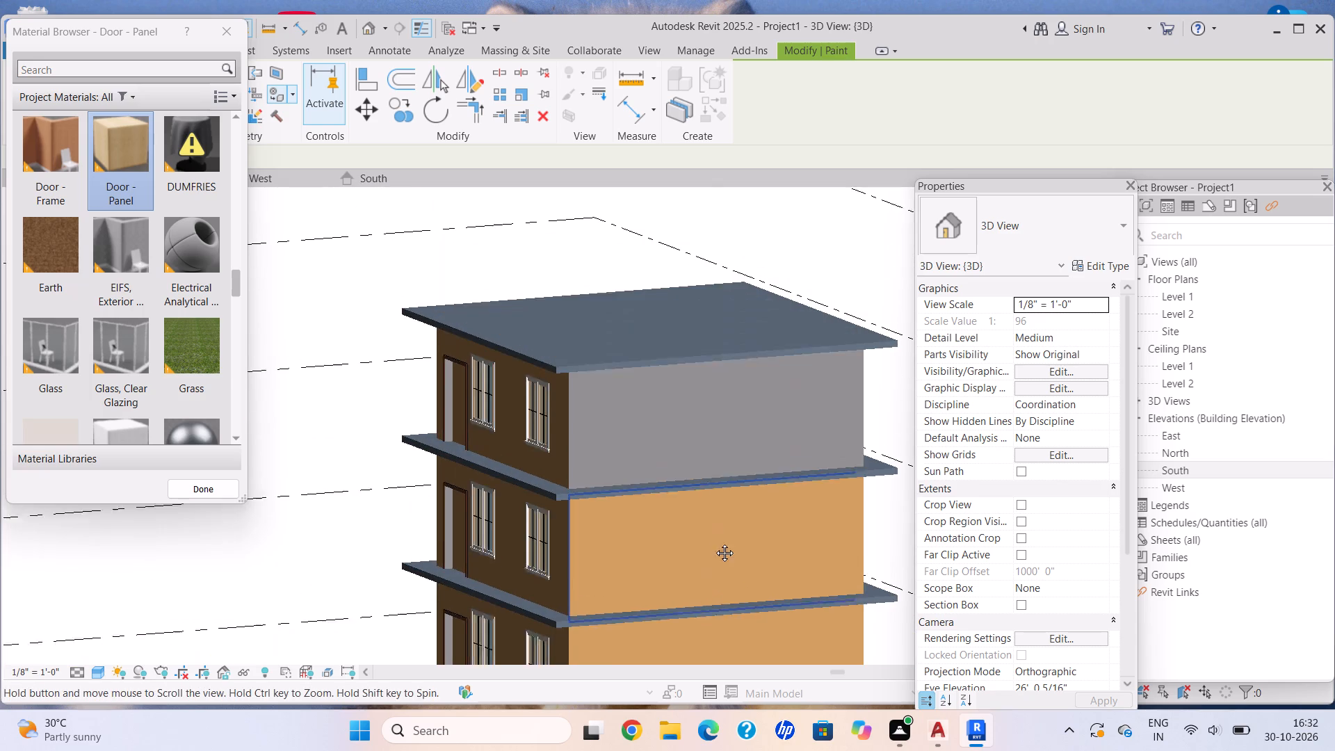
middle_click_drag(714, 542, 714, 542)
left_click(685, 438)
Paint the rear wall with three windows per floor in Door - Panel on all four storeys.
scroll(800, 541, "down", 4)
middle_click_drag(809, 548, 645, 492)
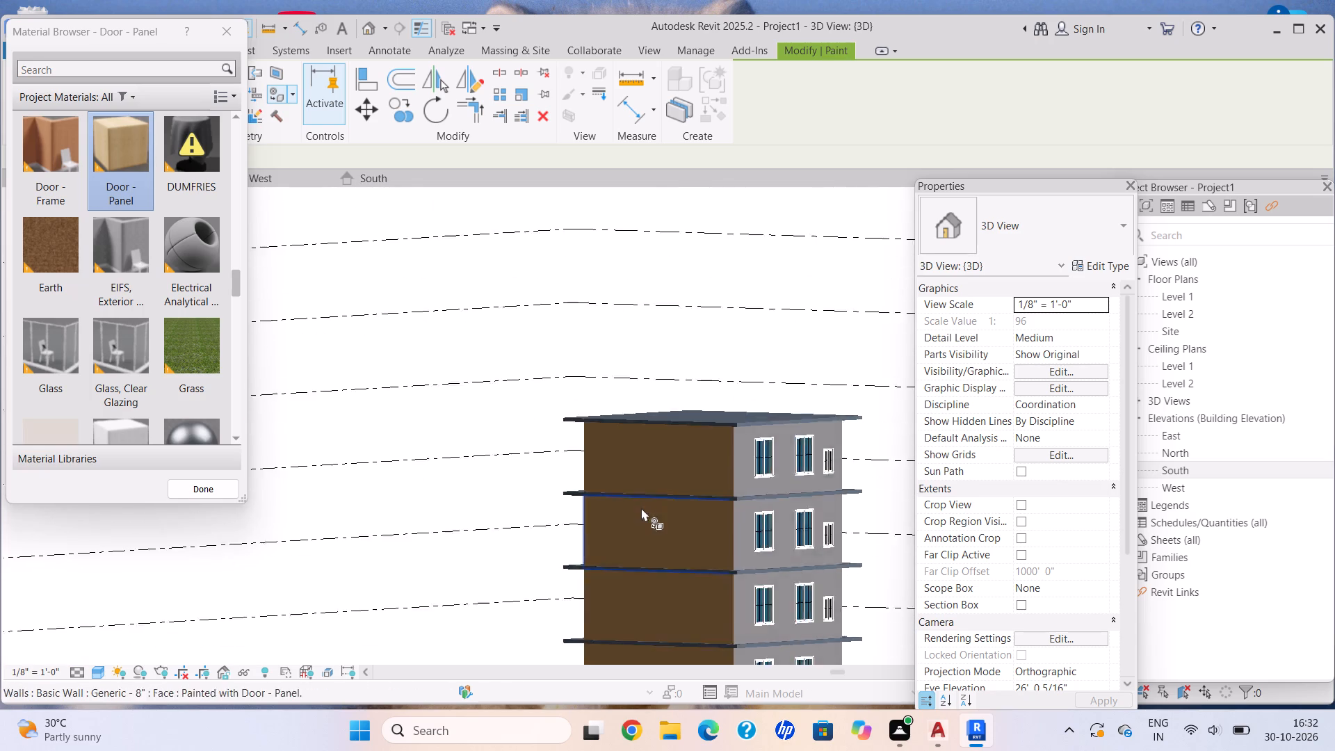
scroll(770, 508, "up", 5)
left_click(768, 490)
left_click(730, 452)
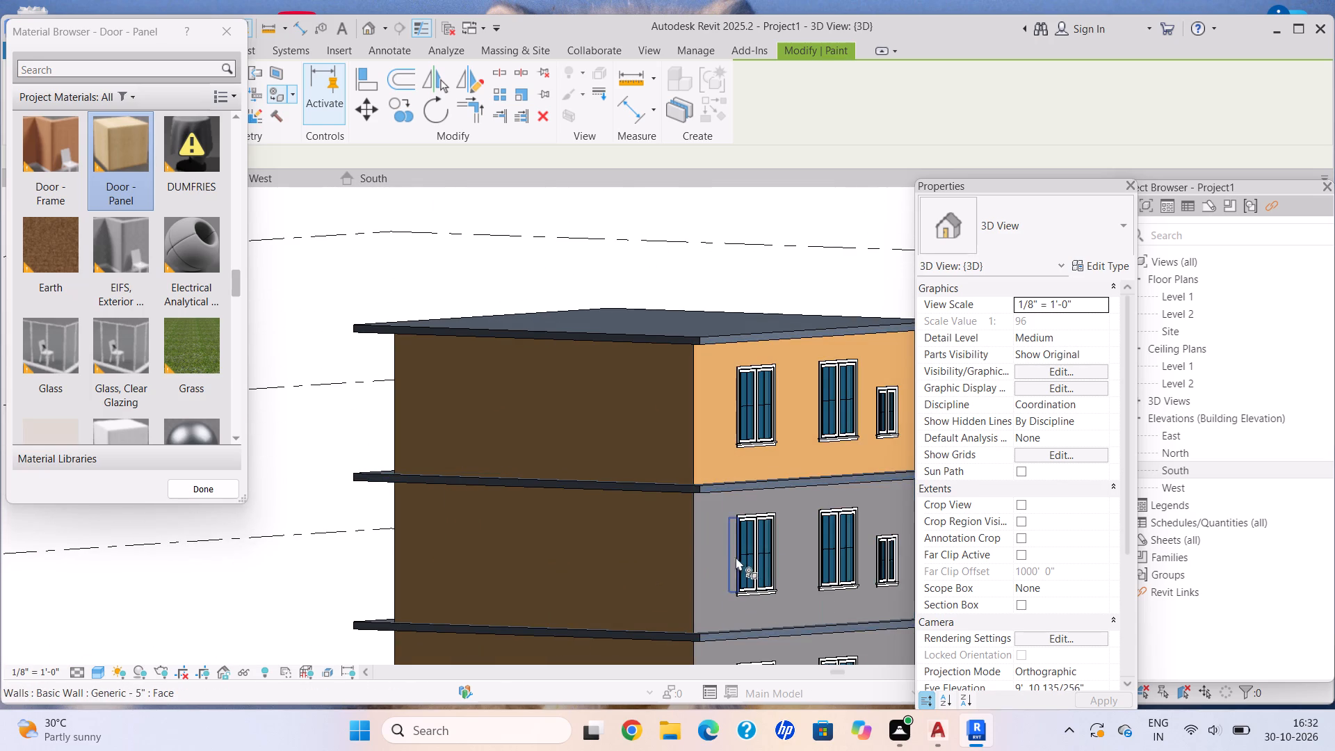
left_click(718, 550)
middle_click_drag(759, 601, 620, 363)
left_click(663, 446)
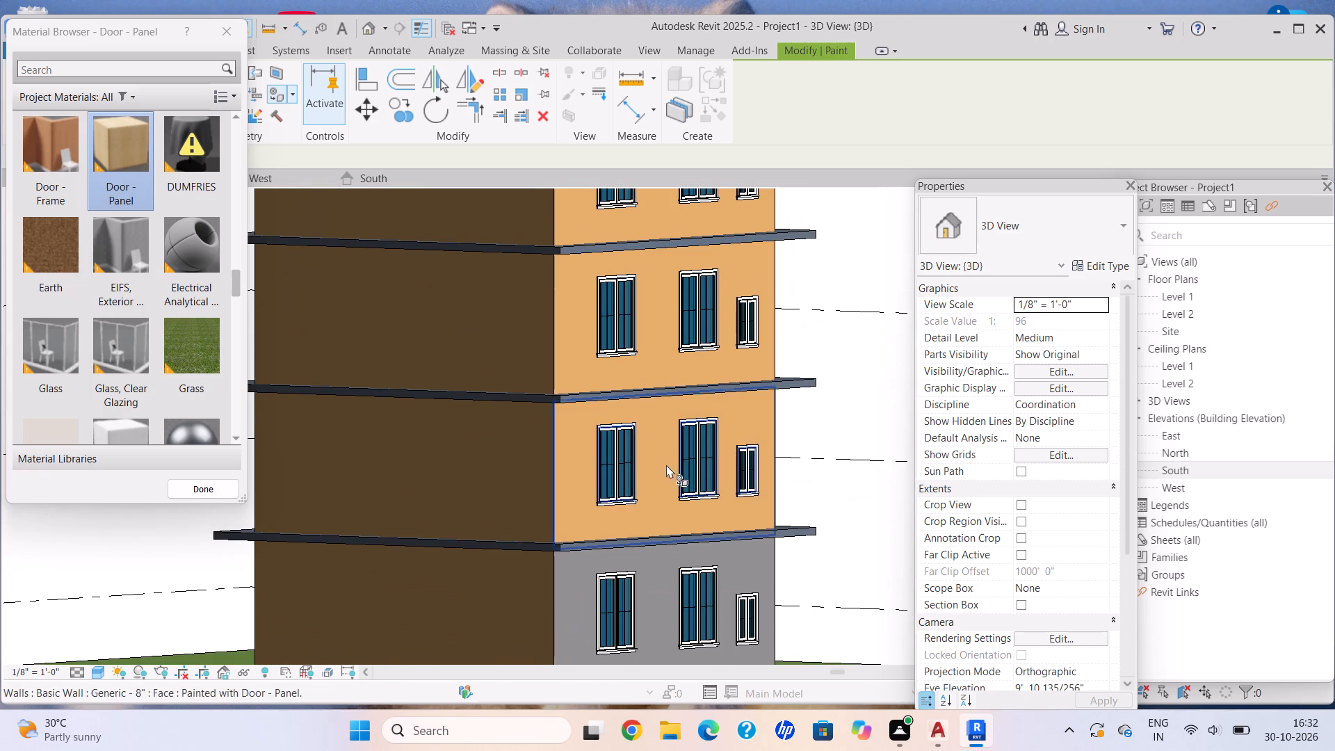
left_click(656, 565)
Paint the remaining side wall, with one small window per floor, in Door - Panel on all four storeys.
scroll(816, 521, "down", 5)
middle_click_drag(800, 521, 566, 570, "shift")
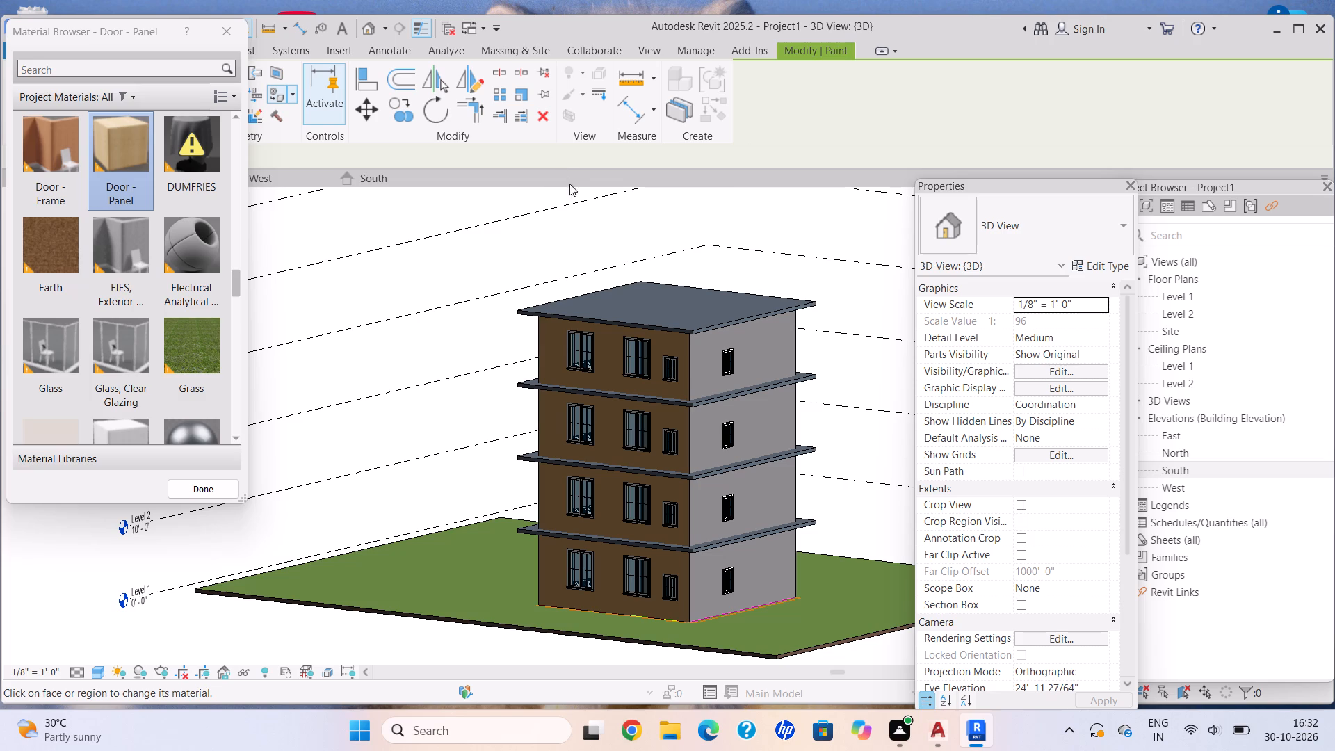
scroll(776, 369, "up", 6)
left_click(760, 352)
left_click(803, 469)
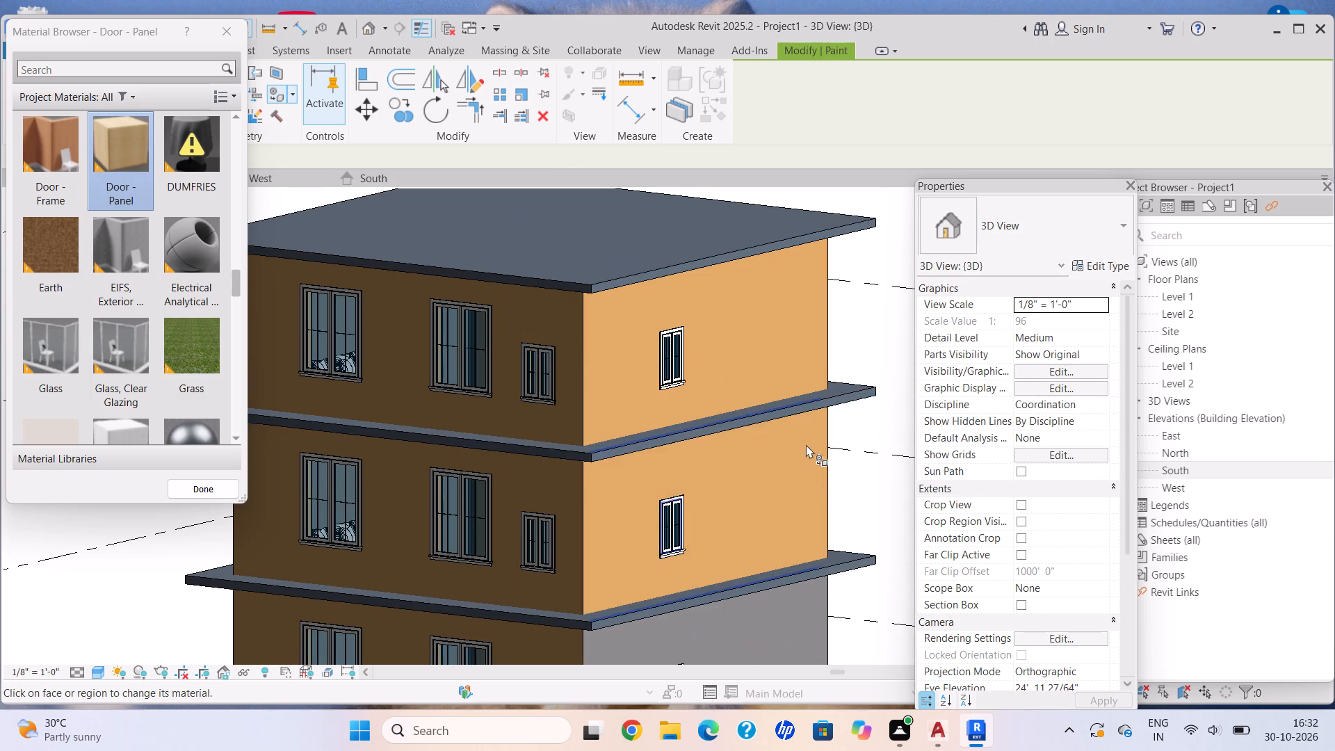
scroll(804, 432, "down", 2)
middle_click_drag(786, 392, 771, 336)
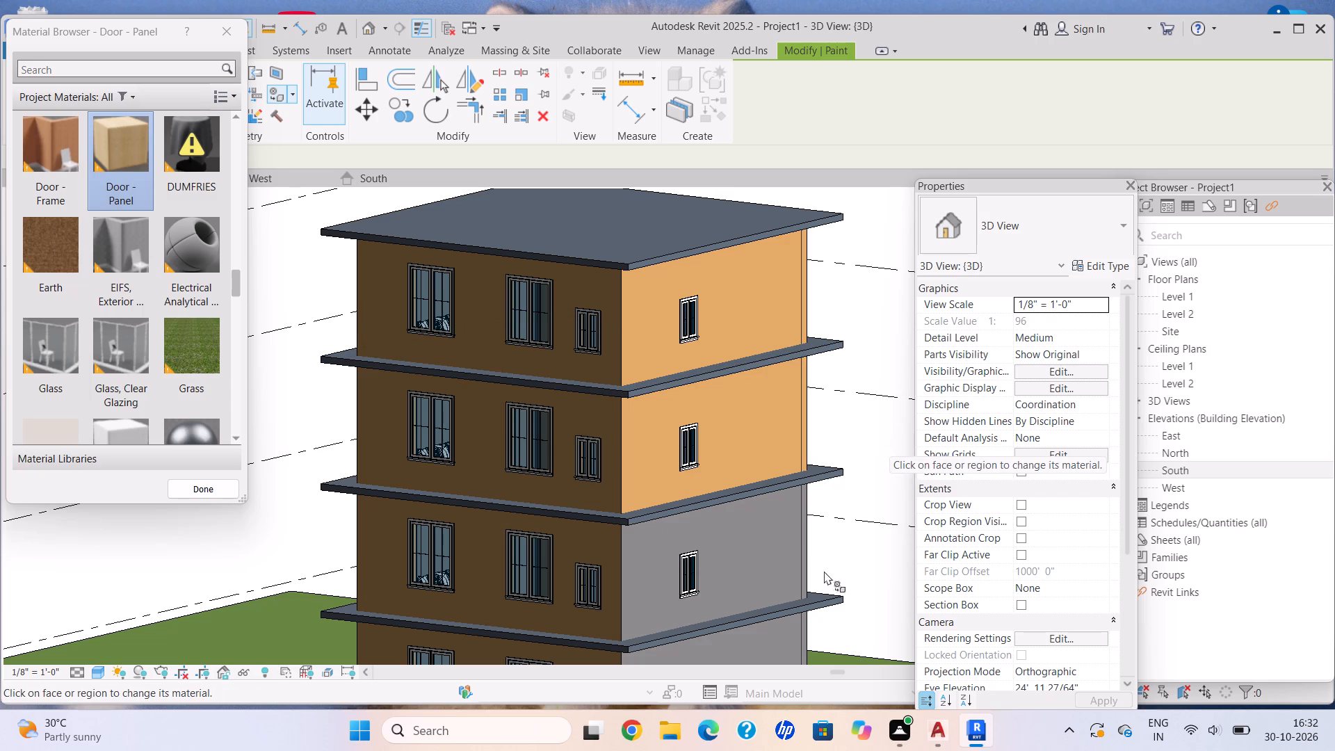
left_click(750, 560)
scroll(750, 560, "down", 2)
middle_click_drag(747, 554, 750, 426)
scroll(761, 532, "up", 2)
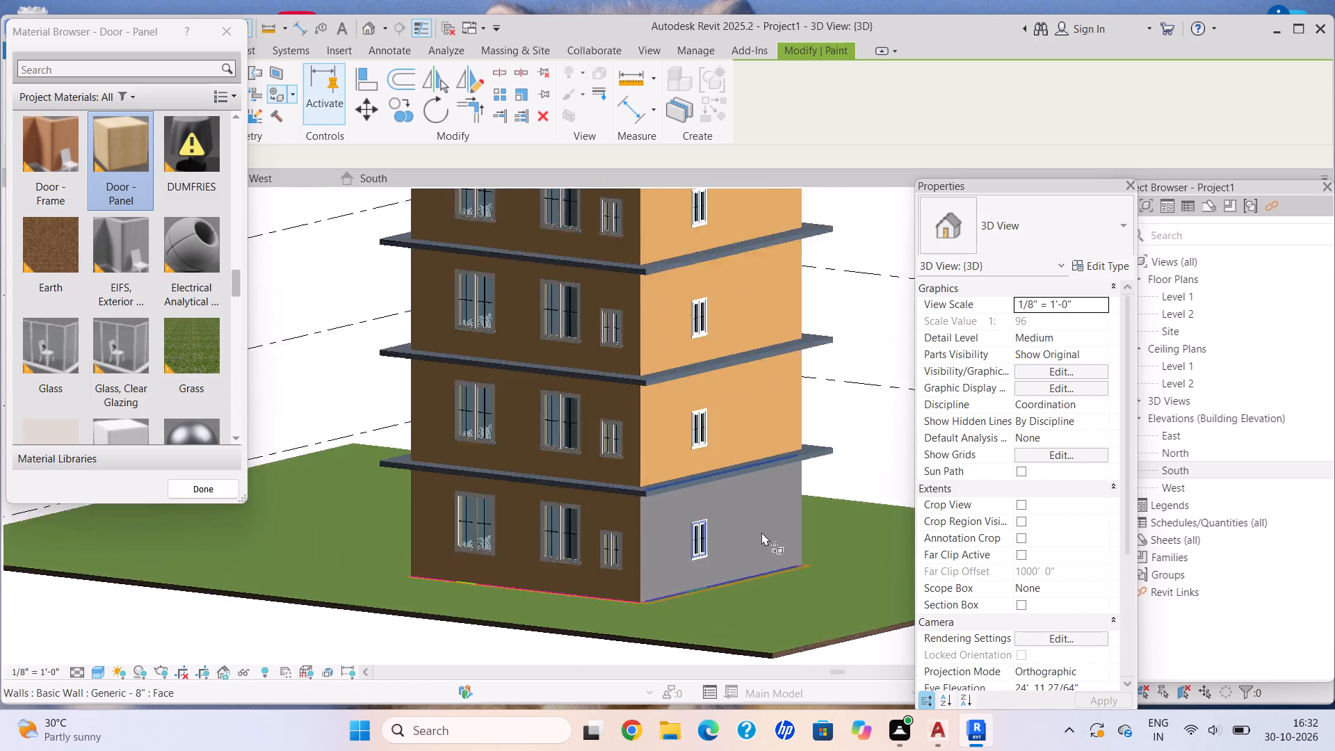
scroll(761, 532, "up", 2)
left_click(761, 532)
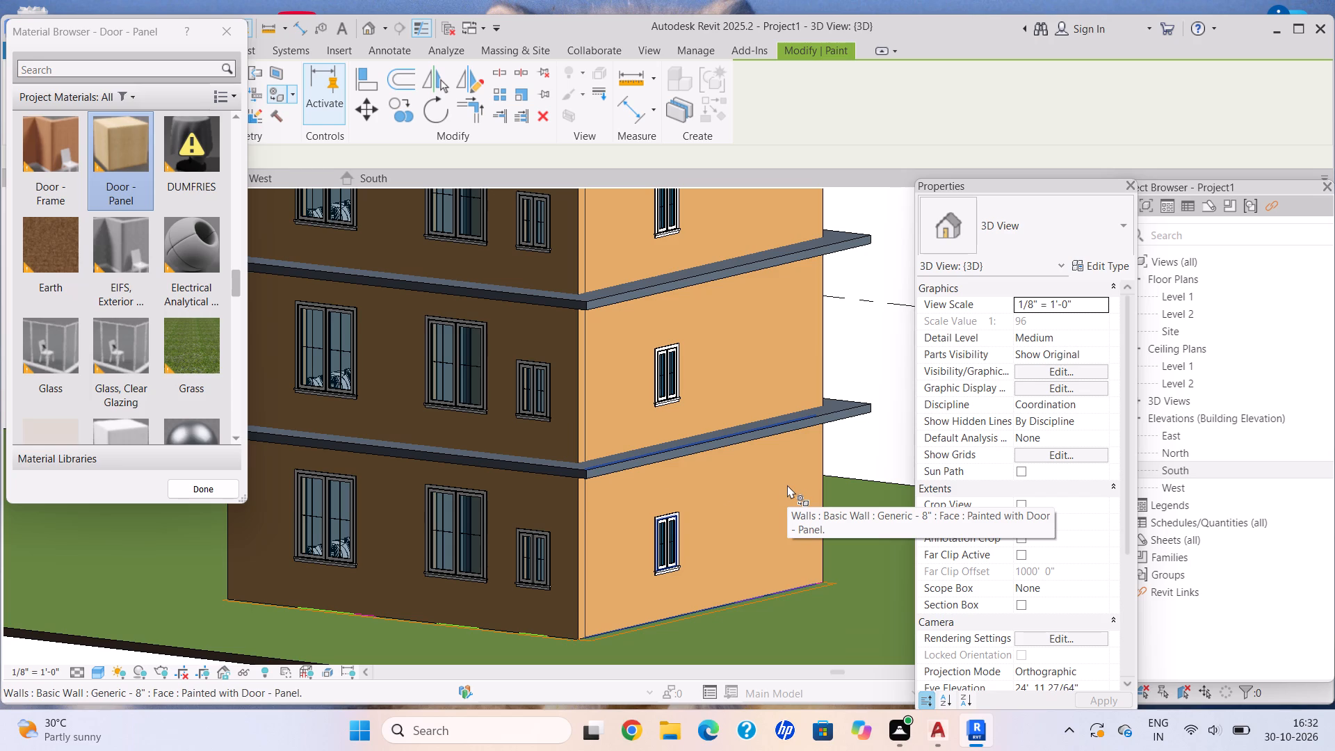
Paint the top face and two adjoining edges of the lowest flat roof with Textile - Linen, Smooth.
scroll(640, 487, "down", 3)
middle_click_drag(640, 487, 665, 537)
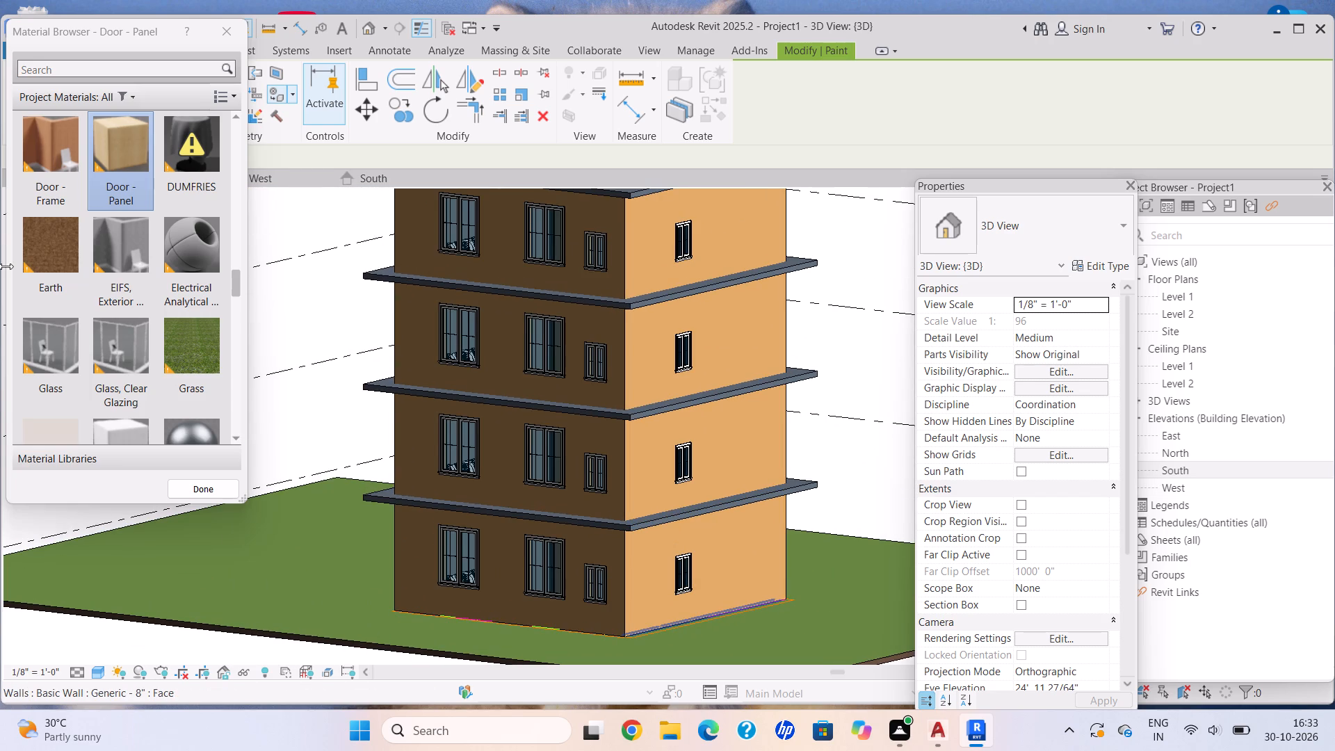
scroll(18, 292, "down", 7)
left_click(129, 172)
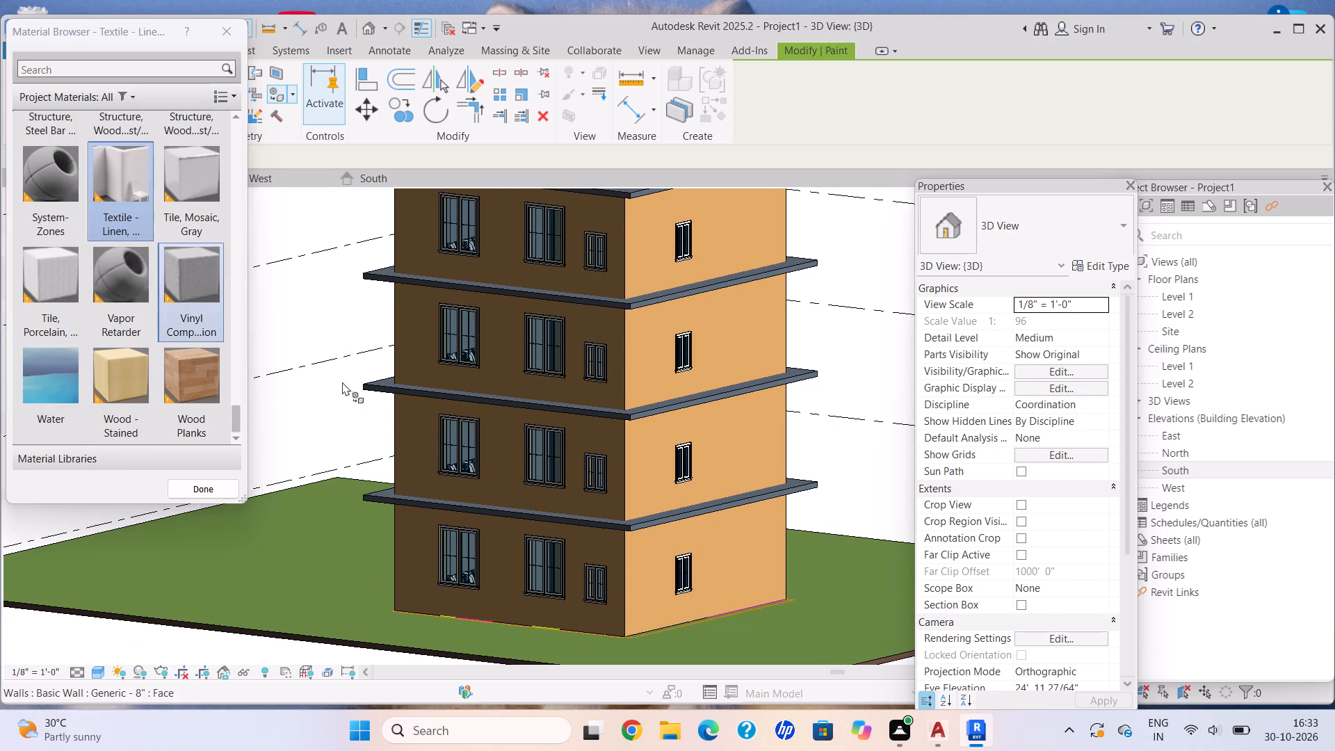
scroll(578, 512, "up", 12)
left_click(681, 524)
left_click(626, 525)
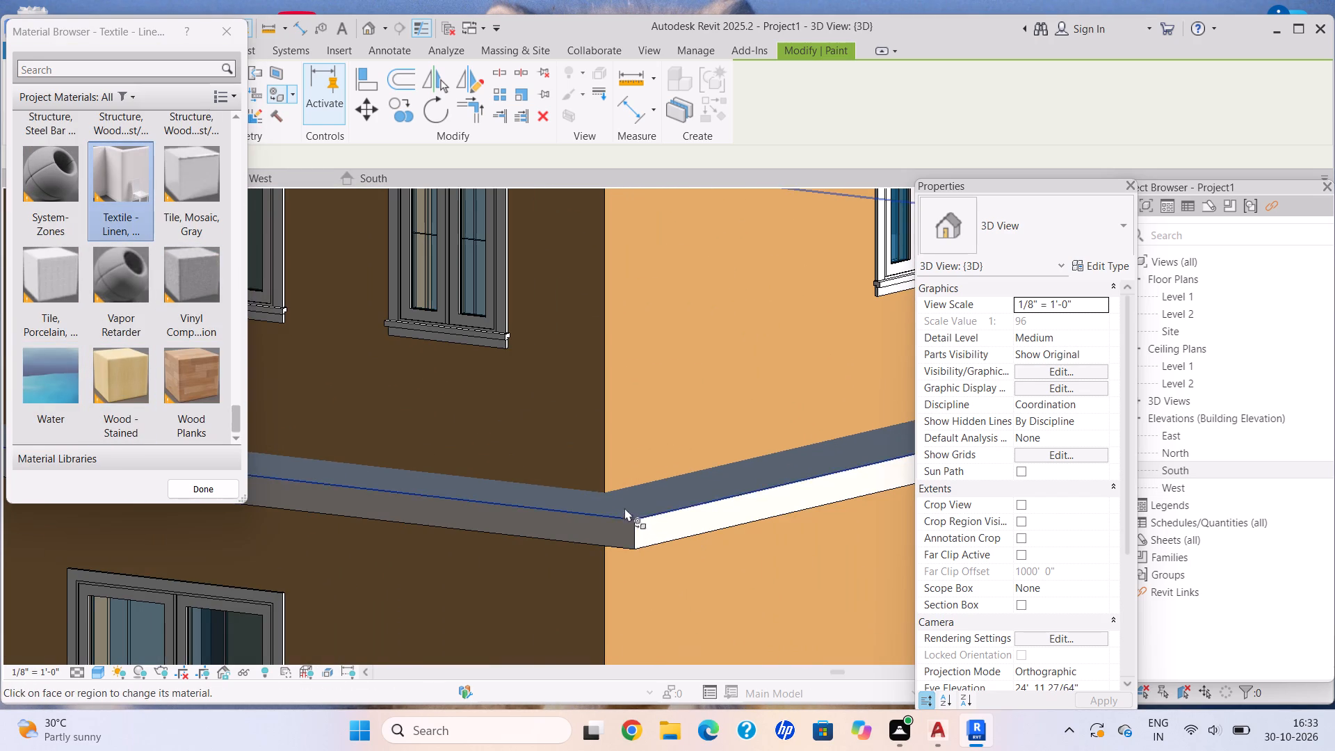
left_click(625, 507)
Paint the top face and two adjoining edges of the second flat roof from the ground with Textile - Linen, Smooth.
scroll(626, 476, "down", 12)
middle_click_drag(601, 310, 549, 521)
middle_click(549, 523)
scroll(549, 527, "down", 1)
scroll(577, 518, "up", 9)
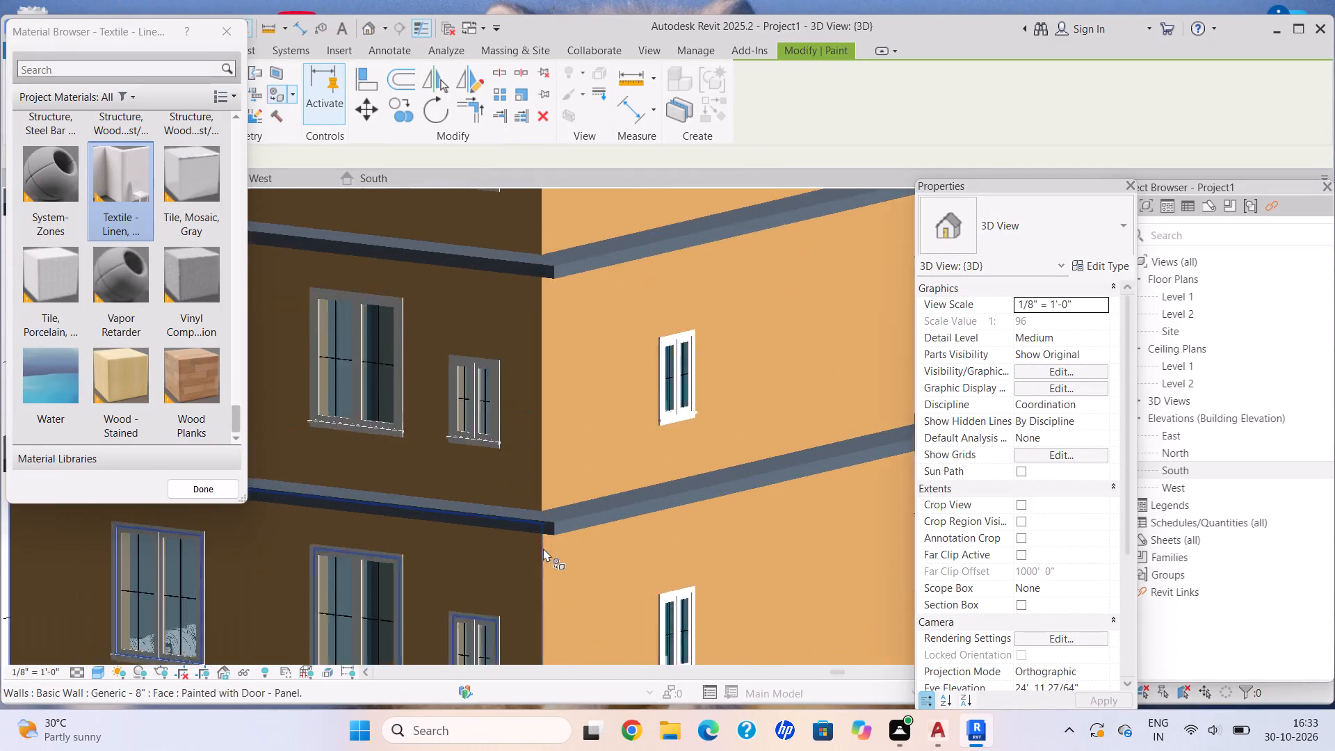
scroll(543, 548, "up", 15)
left_click(609, 491)
left_click(535, 493)
left_click(551, 412)
Paint the top face and two adjoining edges of the third flat roof from the ground with Textile - Linen, Smooth.
scroll(553, 415, "down", 5)
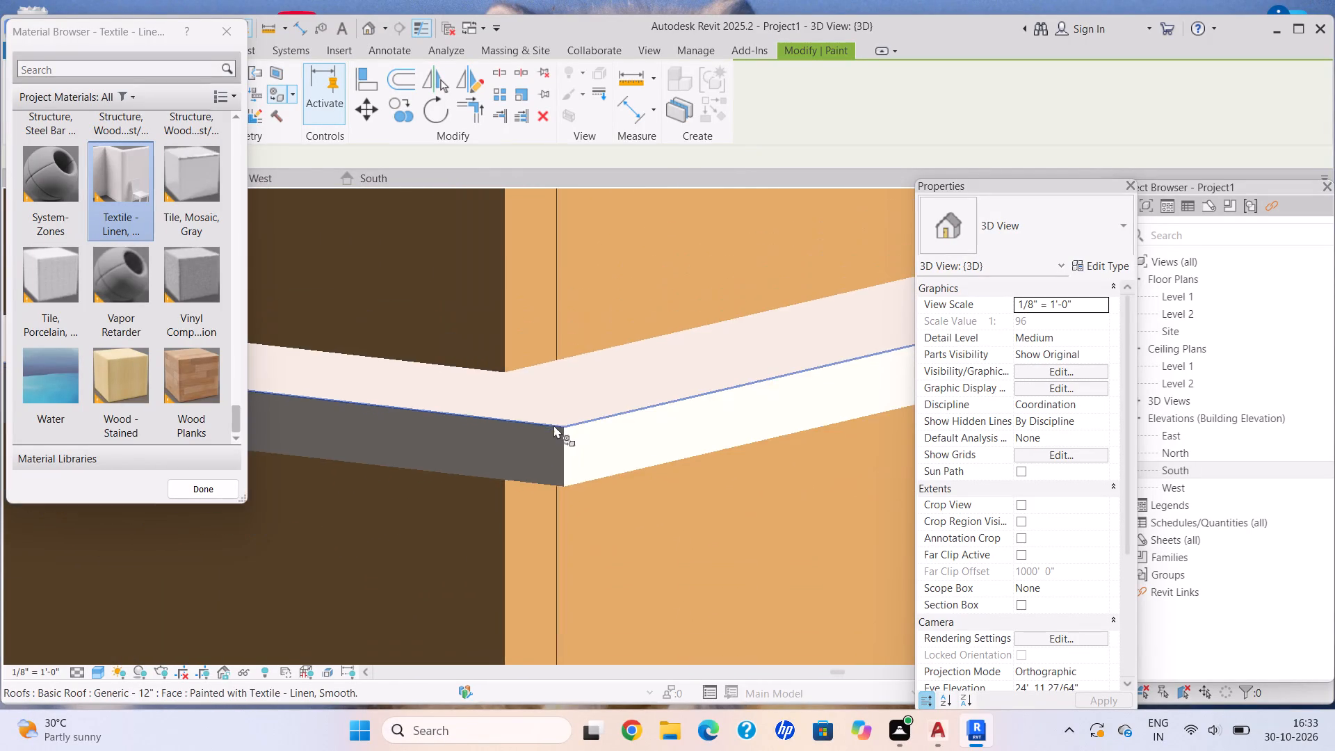
scroll(553, 425, "down", 16)
middle_click_drag(538, 297, 515, 538)
scroll(521, 493, "up", 8)
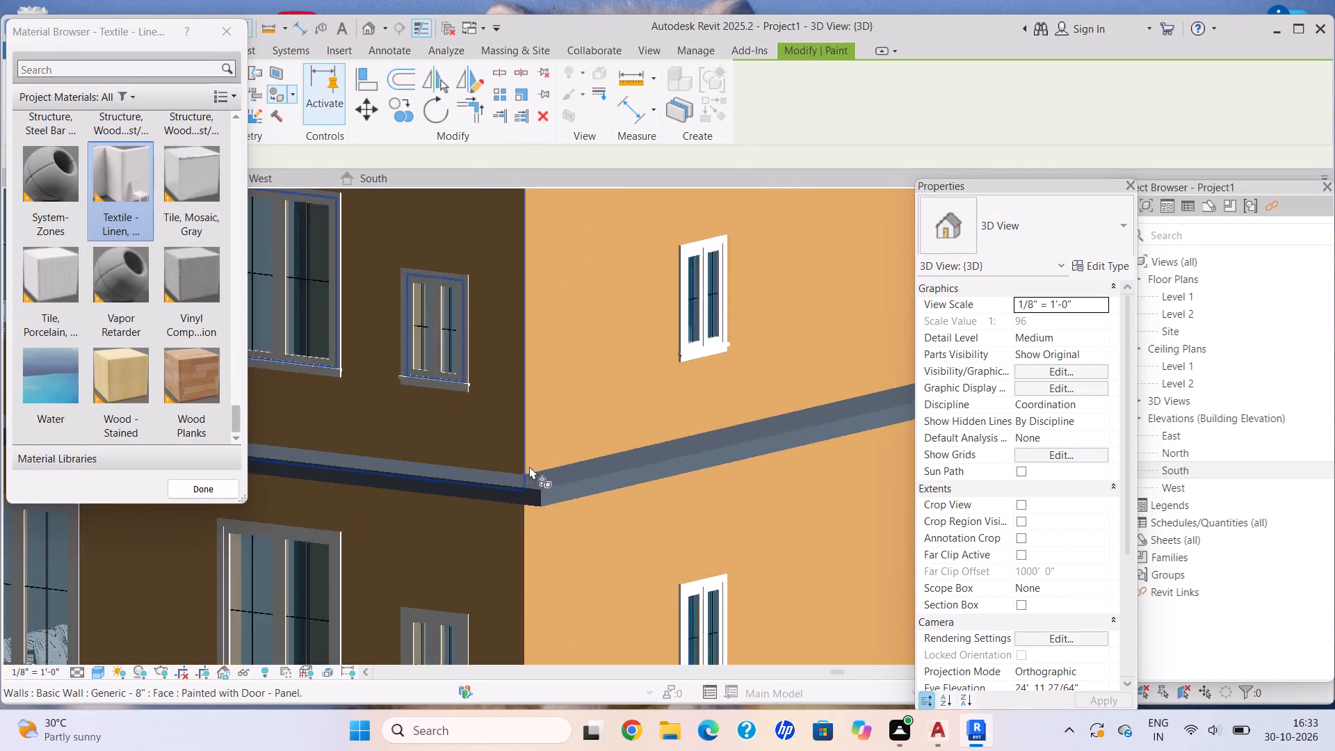
scroll(529, 466, "up", 7)
left_click(606, 510)
left_click(543, 515)
left_click(544, 461)
Paint the top face and two adjoining edges of the topmost flat roof with Textile - Linen, Smooth.
scroll(512, 386, "down", 15)
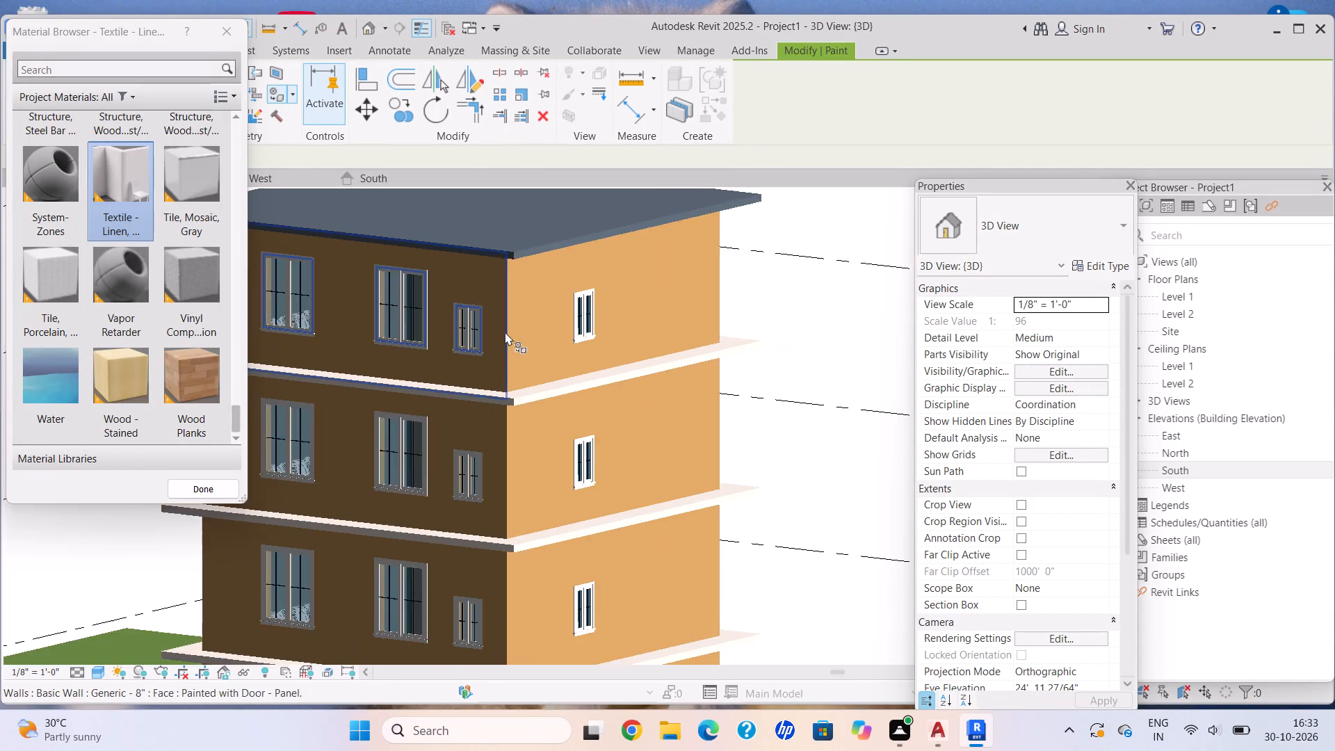
middle_click_drag(505, 326, 515, 601)
scroll(515, 603, "up", 15)
left_click(537, 480)
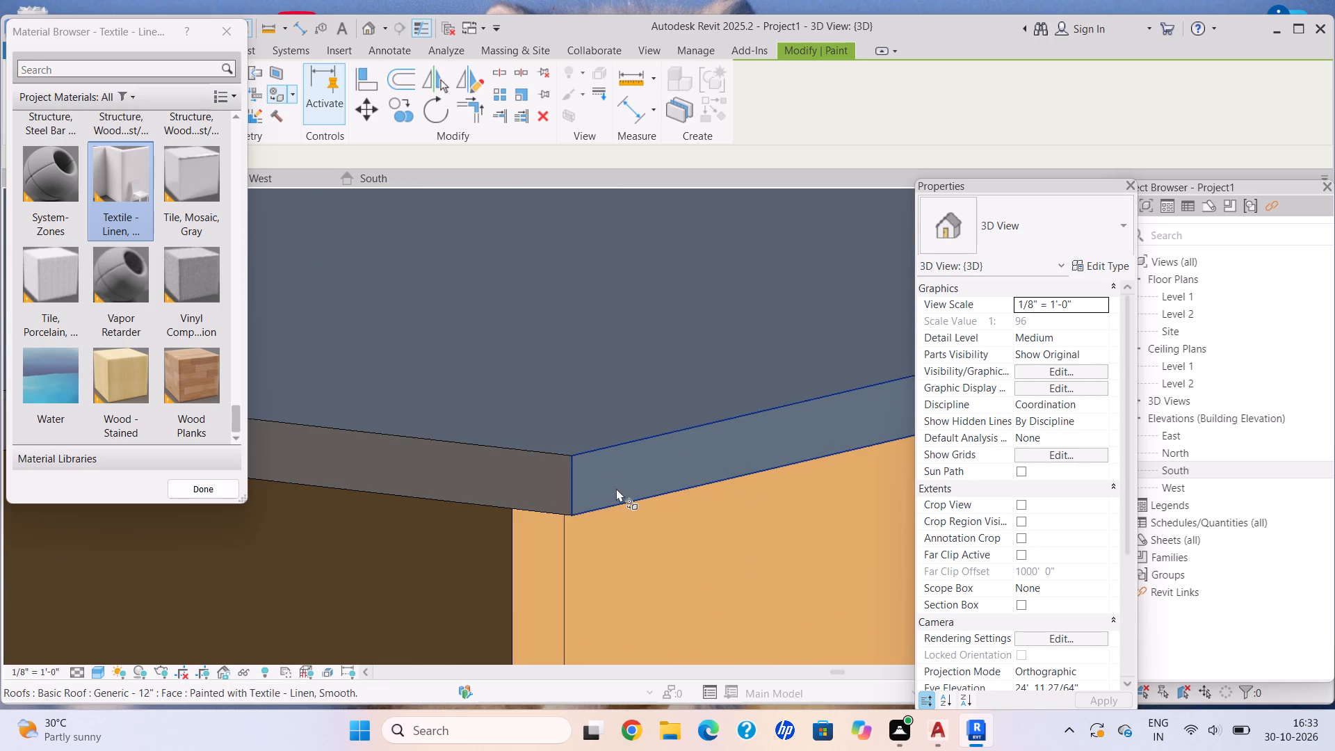
left_click(616, 488)
left_click(565, 404)
Paint the edges above the door wall on the two lower flat roofs with Textile - Linen, Smooth.
scroll(572, 452, "down", 20)
scroll(572, 452, "down", 6)
middle_click_drag(576, 451, 575, 332)
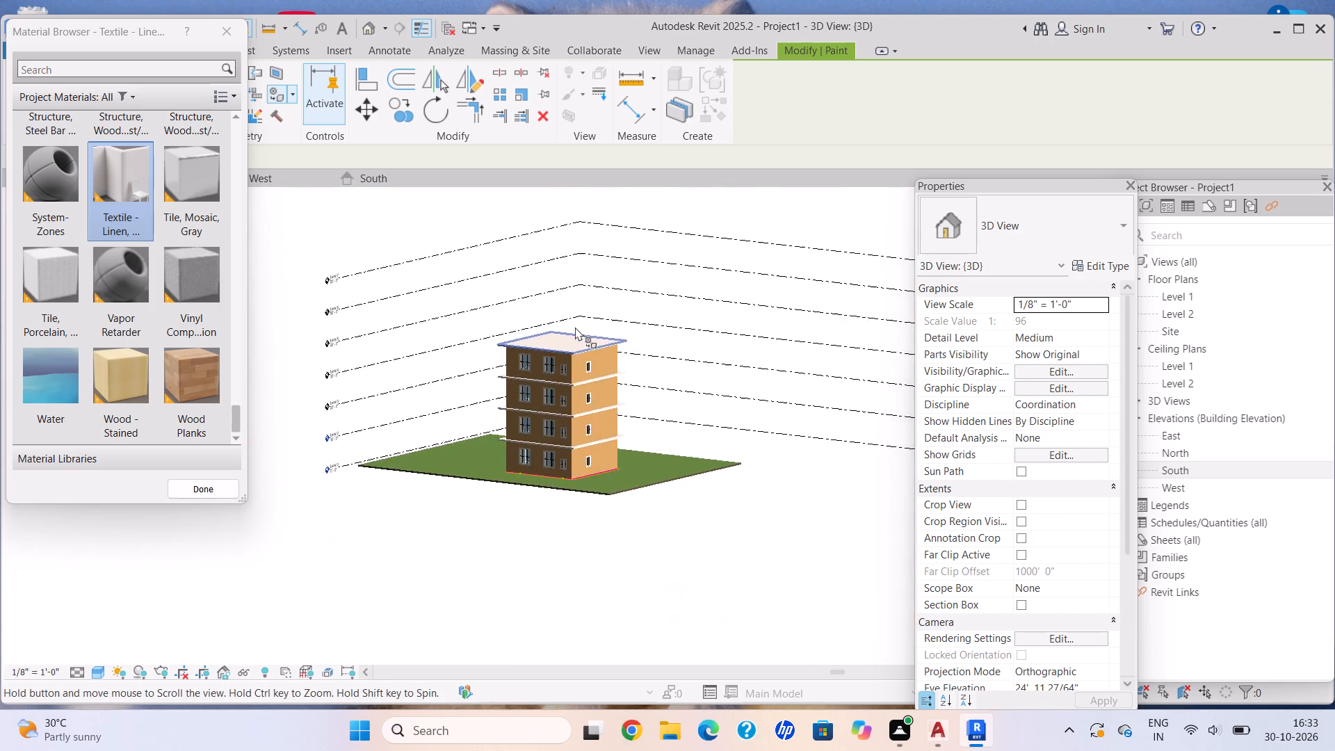
scroll(597, 437, "up", 16)
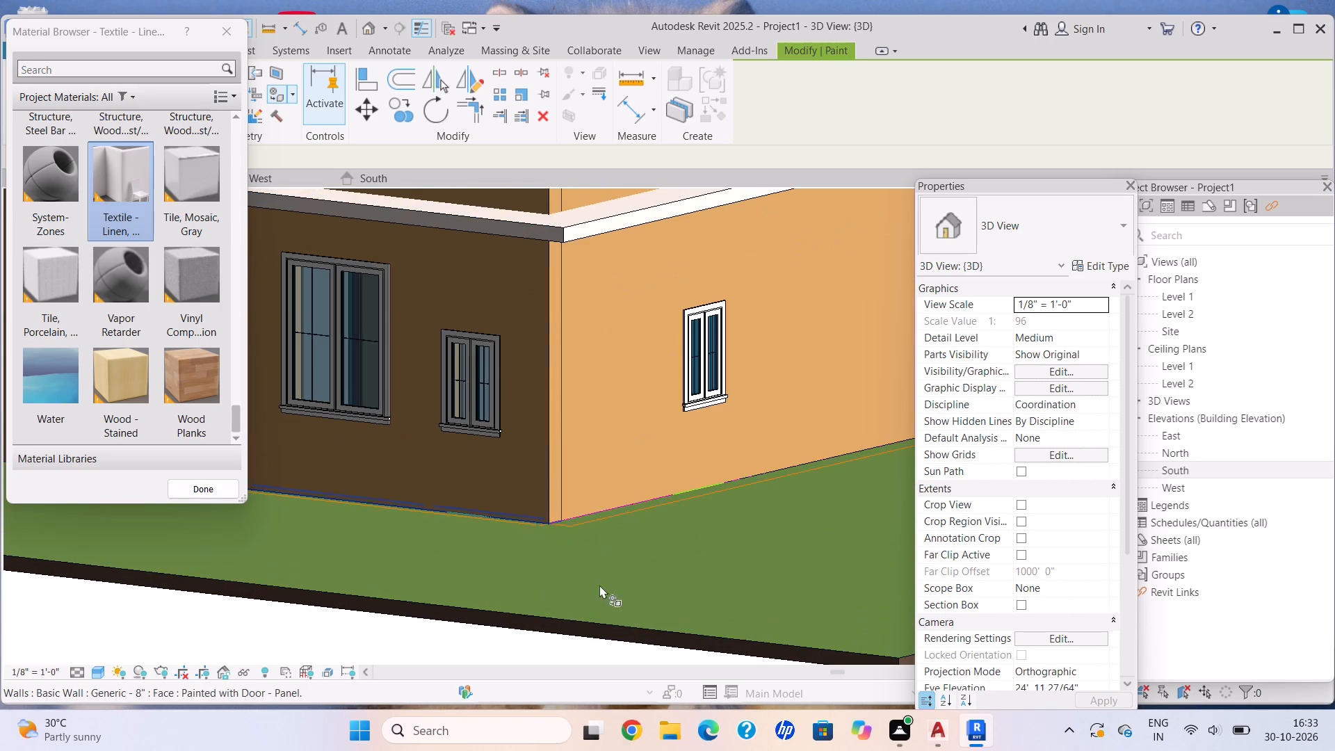
scroll(598, 599, "down", 11)
middle_click(582, 561)
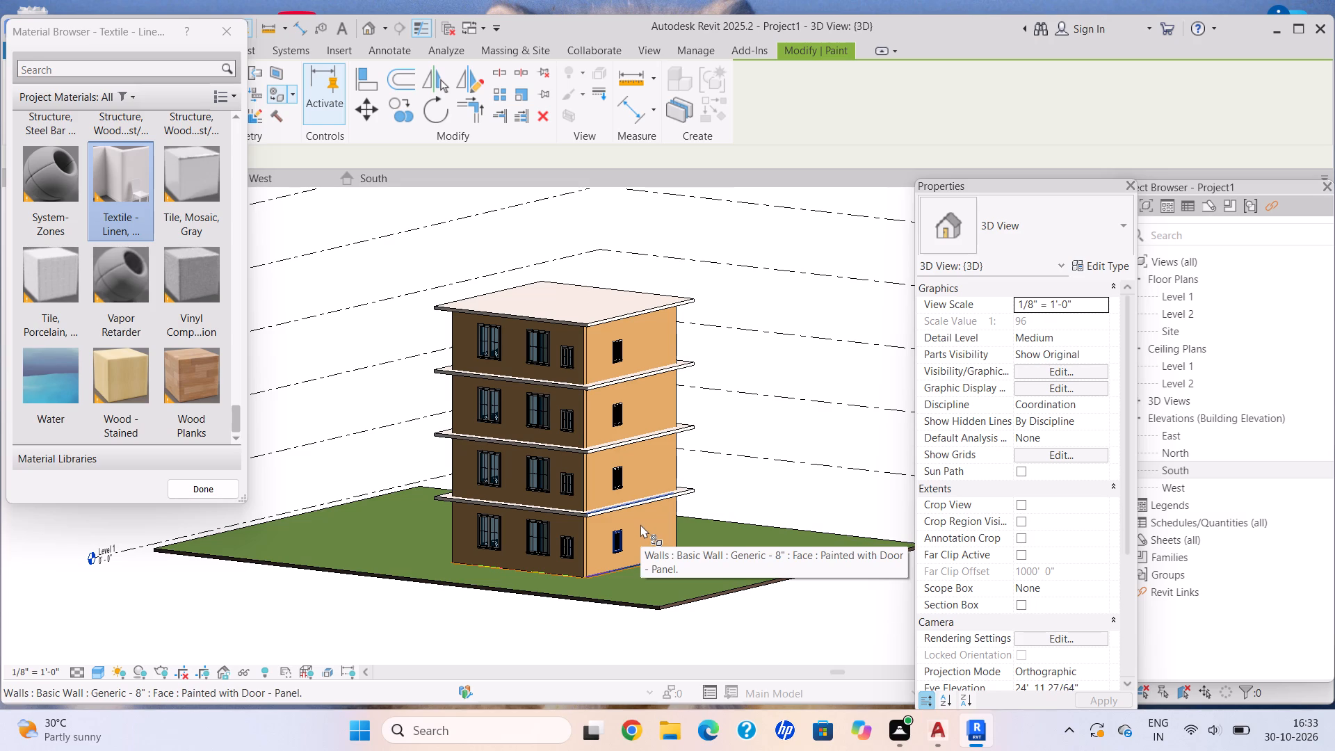
scroll(636, 524, "down", 6)
middle_click_drag(688, 514, 415, 549, "shift")
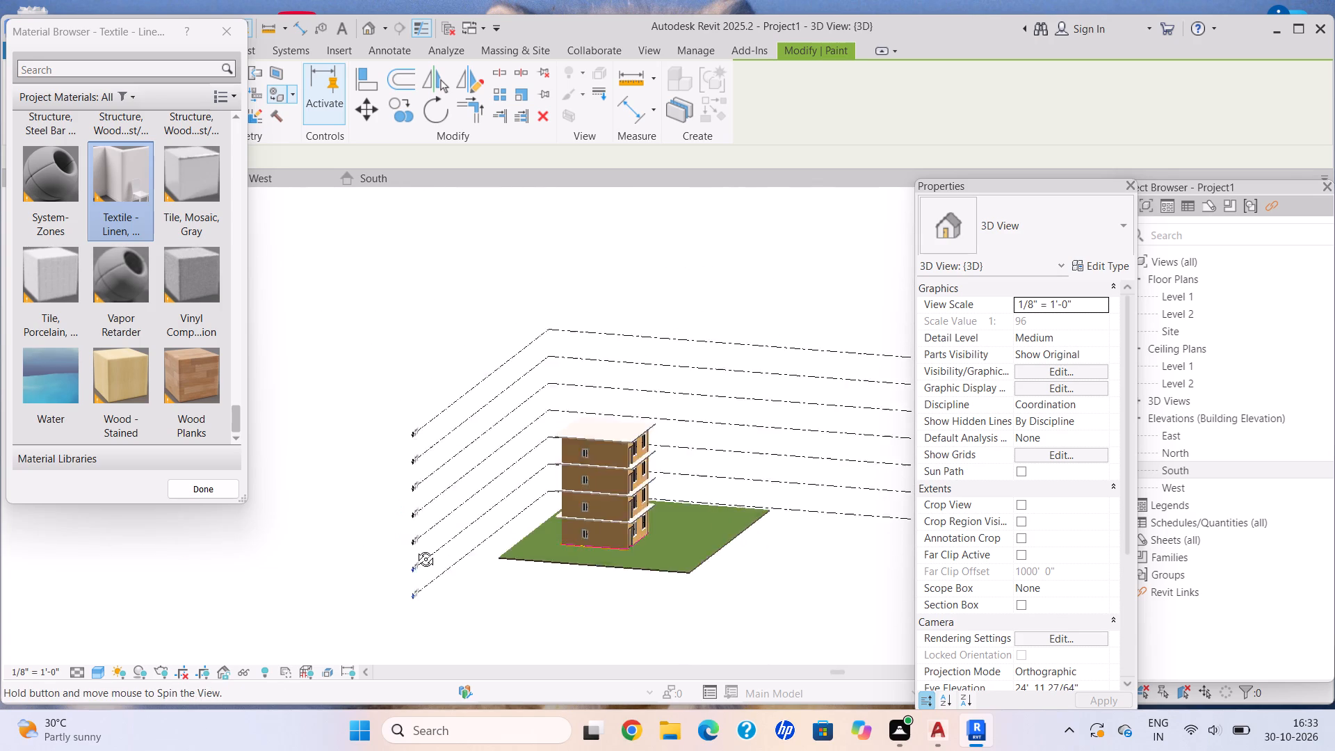
middle_click_drag(415, 549, 398, 549, "shift")
scroll(556, 543, "up", 19)
middle_click_drag(679, 407, 512, 496)
scroll(466, 522, "up", 1)
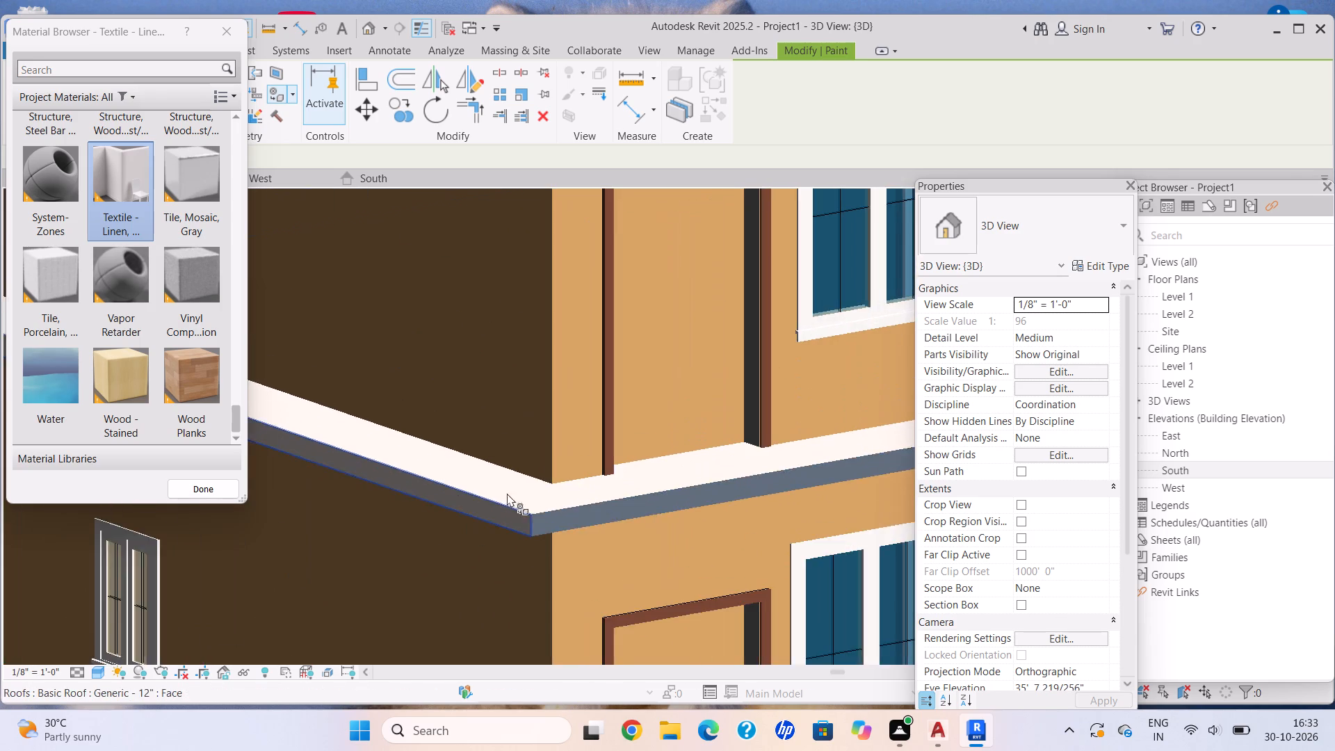
scroll(640, 540, "up", 10)
left_click(584, 489)
scroll(624, 430, "down", 20)
middle_click_drag(622, 300, 576, 477)
scroll(574, 476, "up", 11)
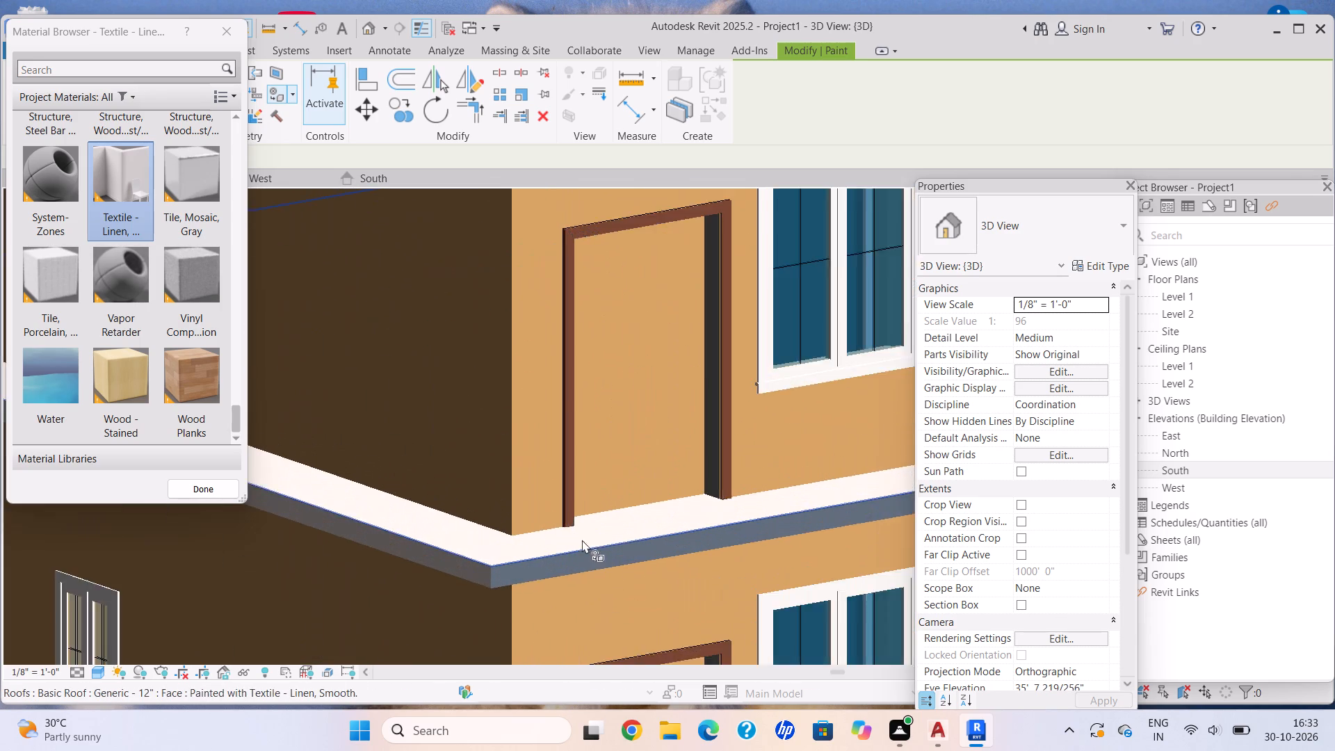
scroll(582, 540, "up", 6)
left_click(594, 576)
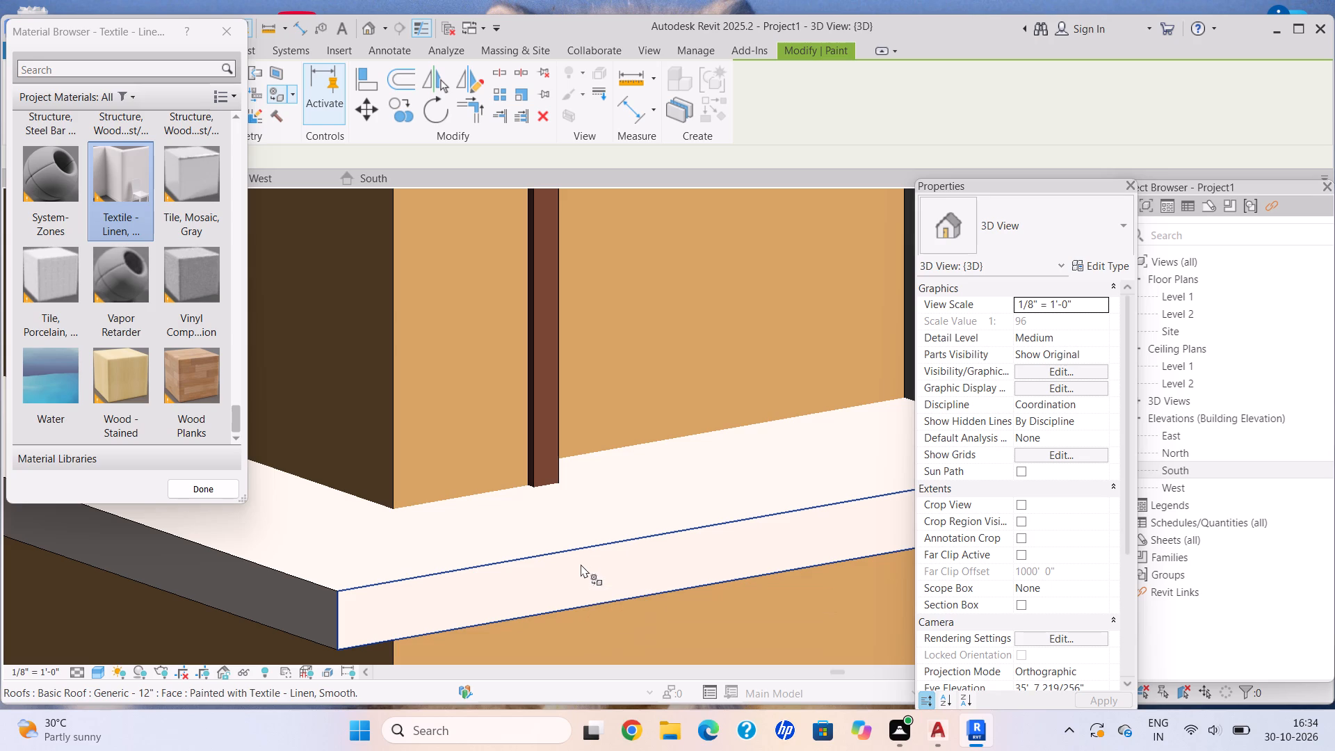
Paint the door-side edges of the two upper flat roofs with Textile - Linen, Smooth.
scroll(578, 564, "down", 6)
middle_click_drag(600, 519, 600, 563)
middle_click_drag(600, 576, 599, 586)
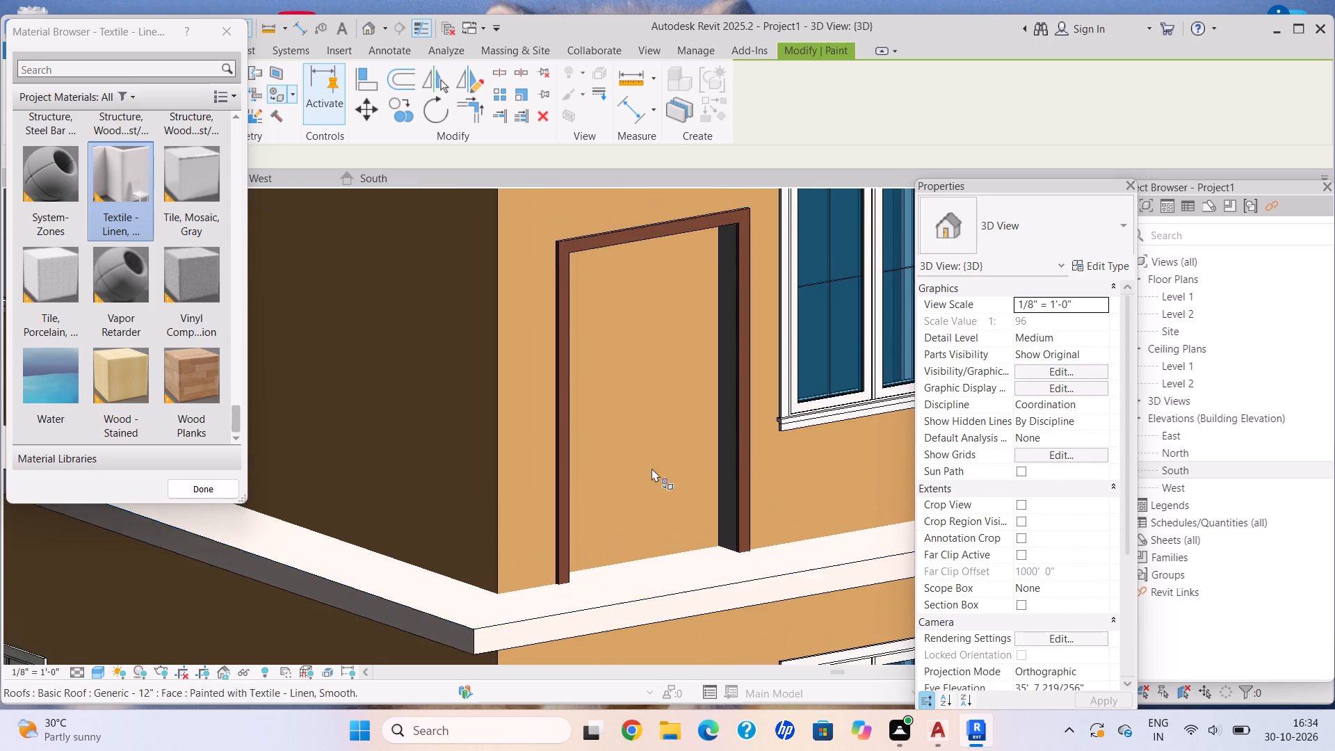
scroll(649, 468, "down", 7)
middle_click_drag(590, 371, 572, 555)
scroll(578, 501, "up", 15)
left_click(588, 505)
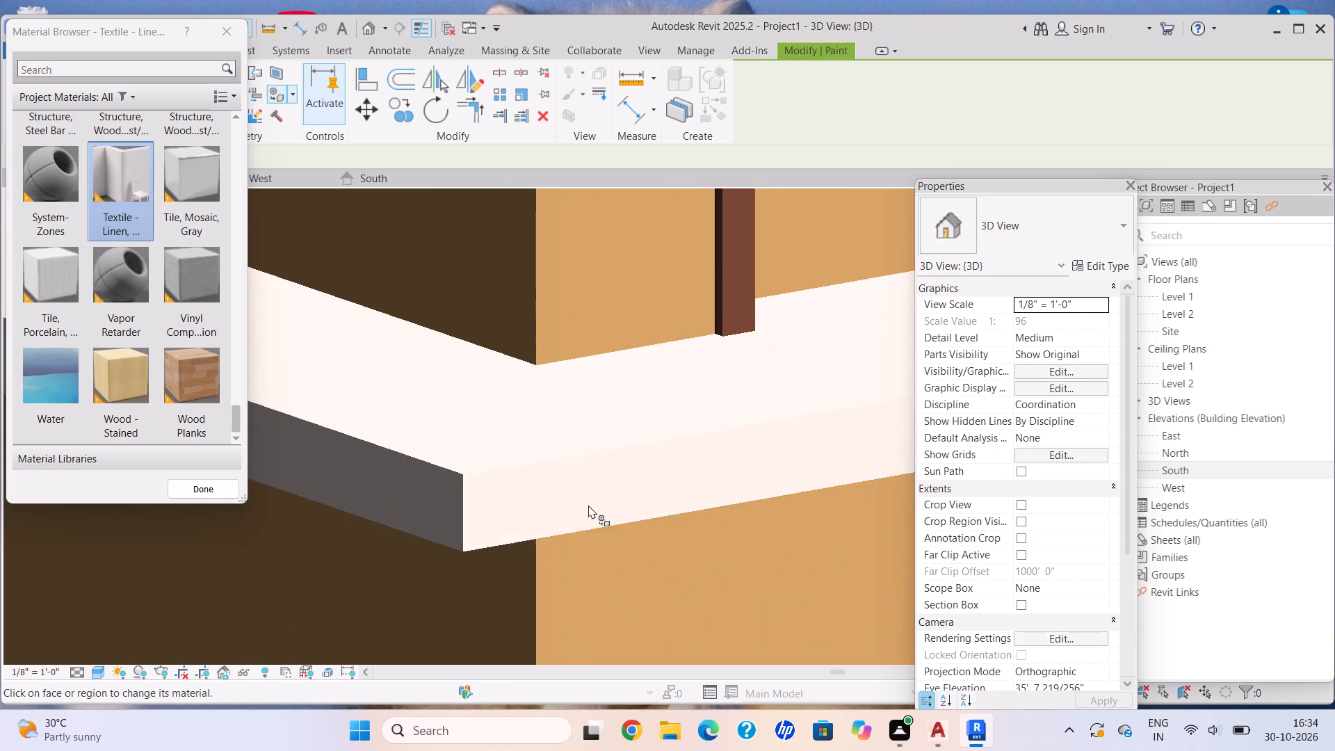
scroll(584, 511, "down", 19)
middle_click_drag(565, 453, 540, 559)
scroll(557, 520, "up", 7)
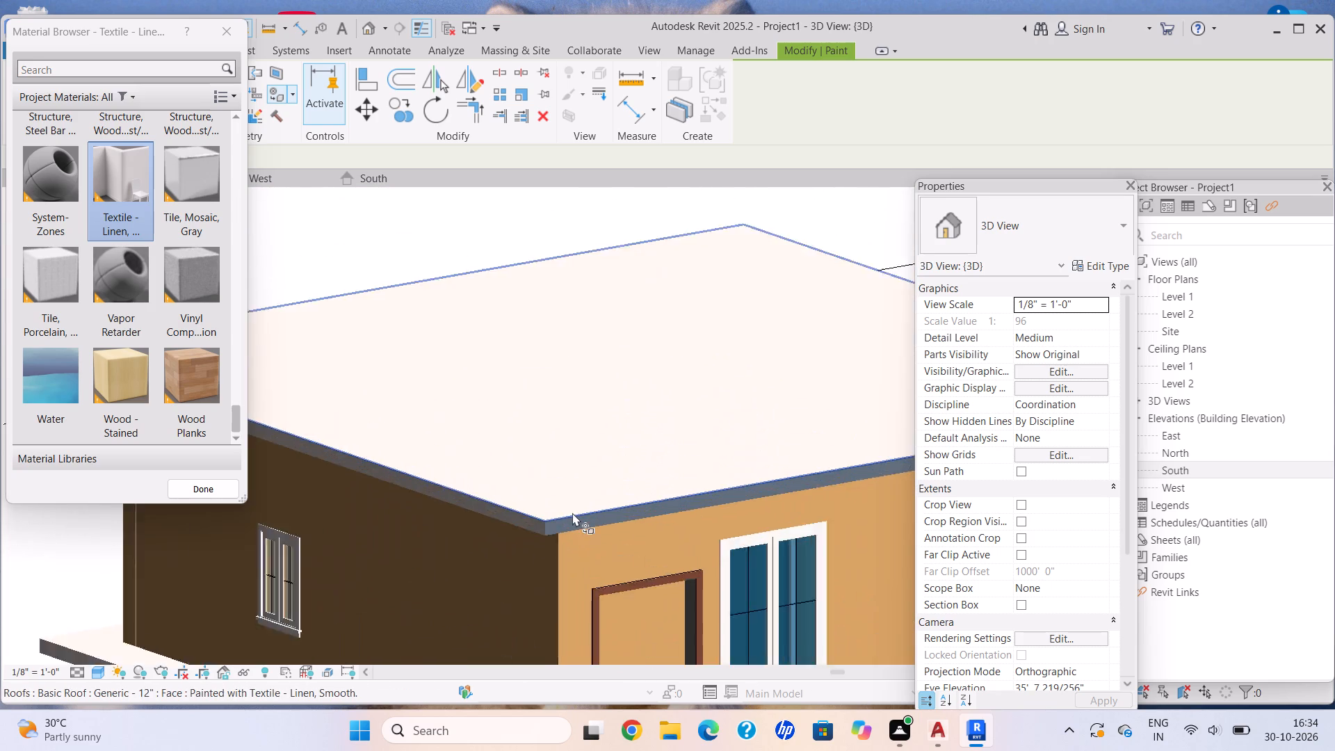
scroll(572, 512, "up", 12)
left_click(574, 536)
Paint the edges along the windowless side wall on the two lower flat roofs with Textile - Linen, Smooth.
scroll(583, 531, "down", 18)
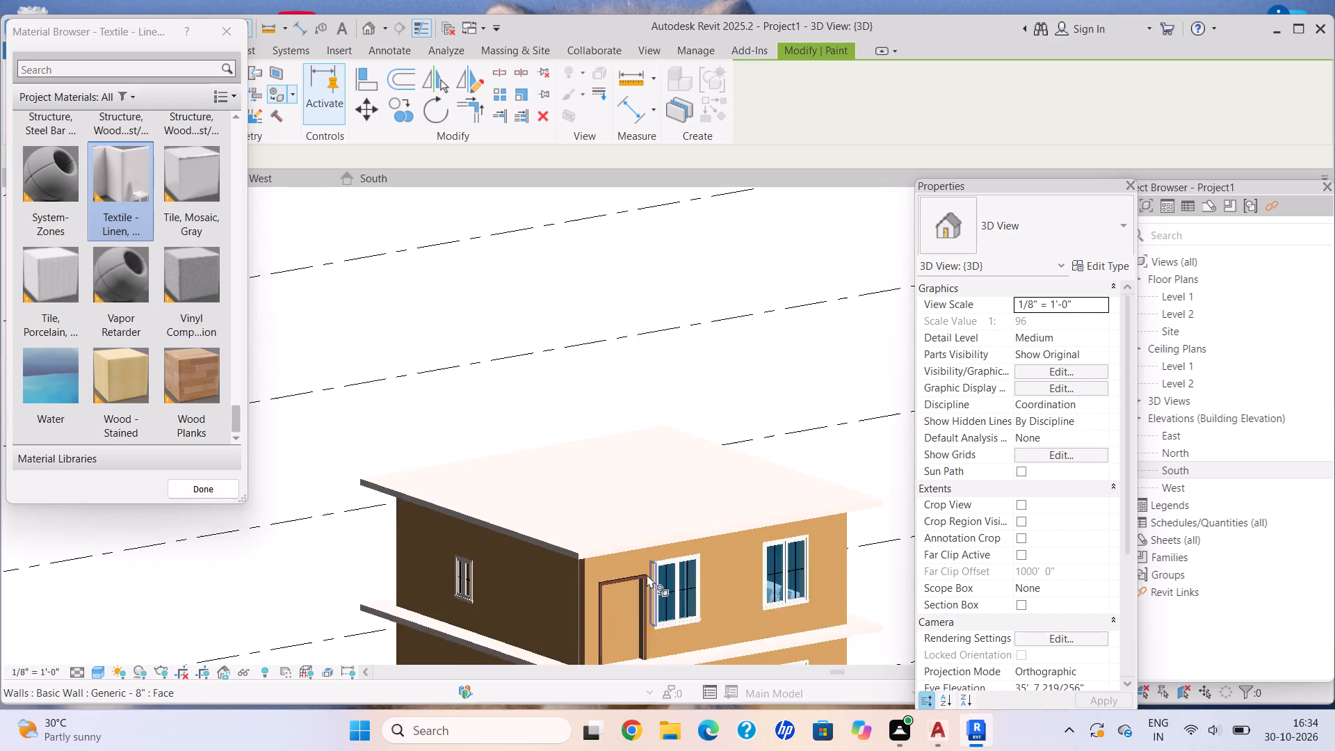
scroll(647, 574, "down", 4)
middle_click_drag(645, 565, 651, 389)
middle_click_drag(661, 451, 674, 337)
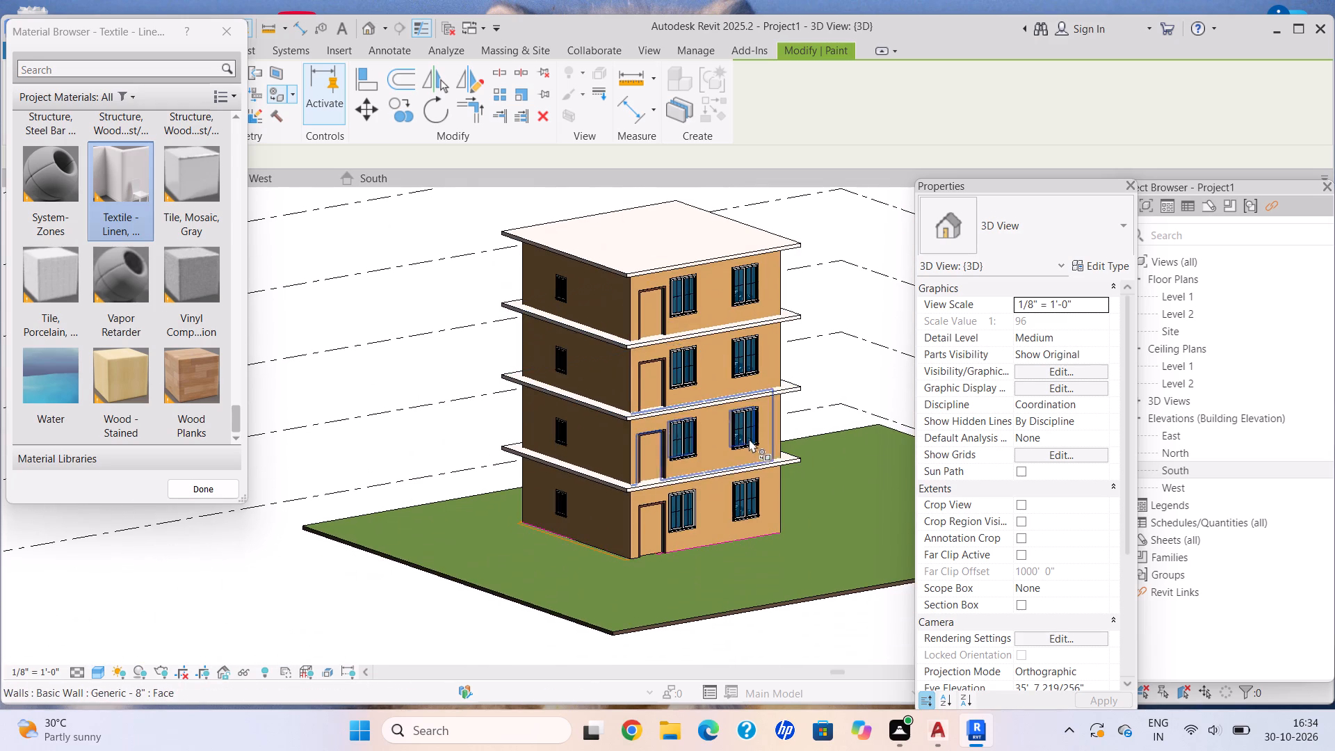
middle_click_drag(750, 447, 443, 409, "shift")
scroll(565, 449, "up", 14)
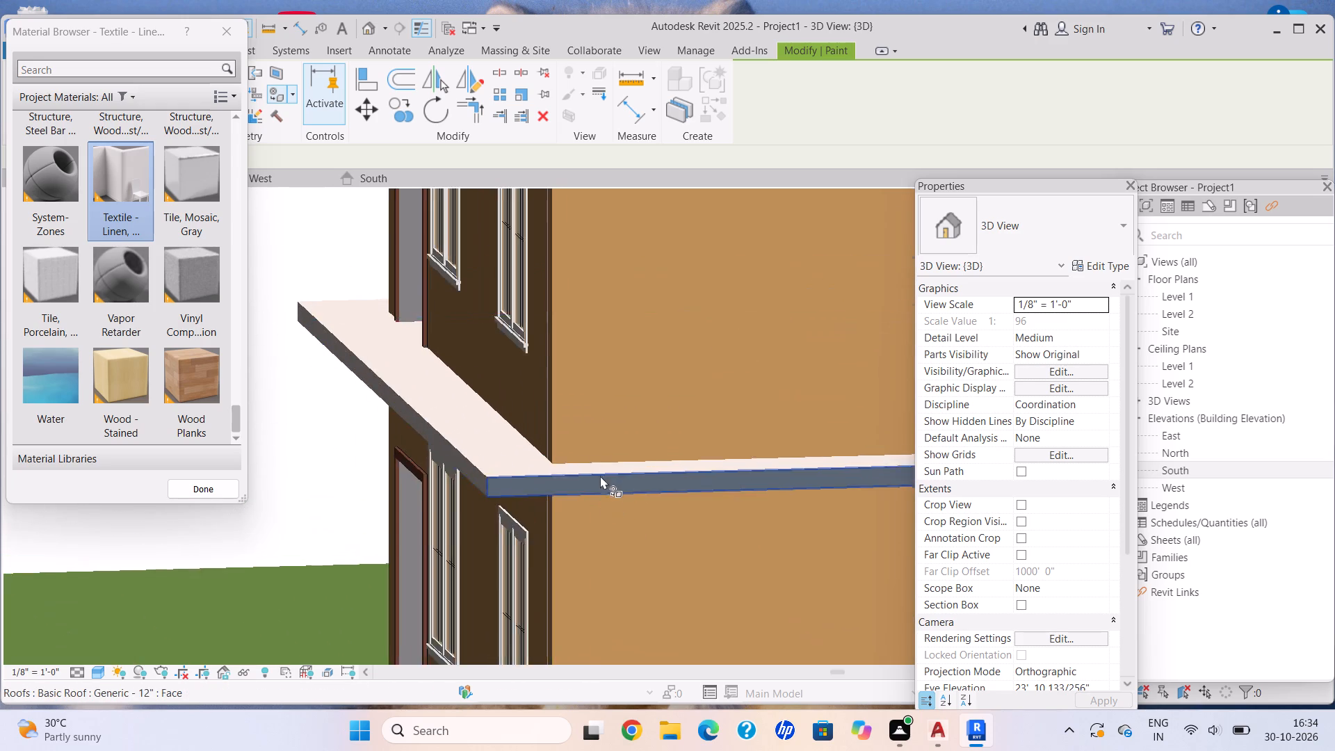
scroll(600, 476, "up", 4)
left_click(607, 488)
scroll(596, 457, "down", 7)
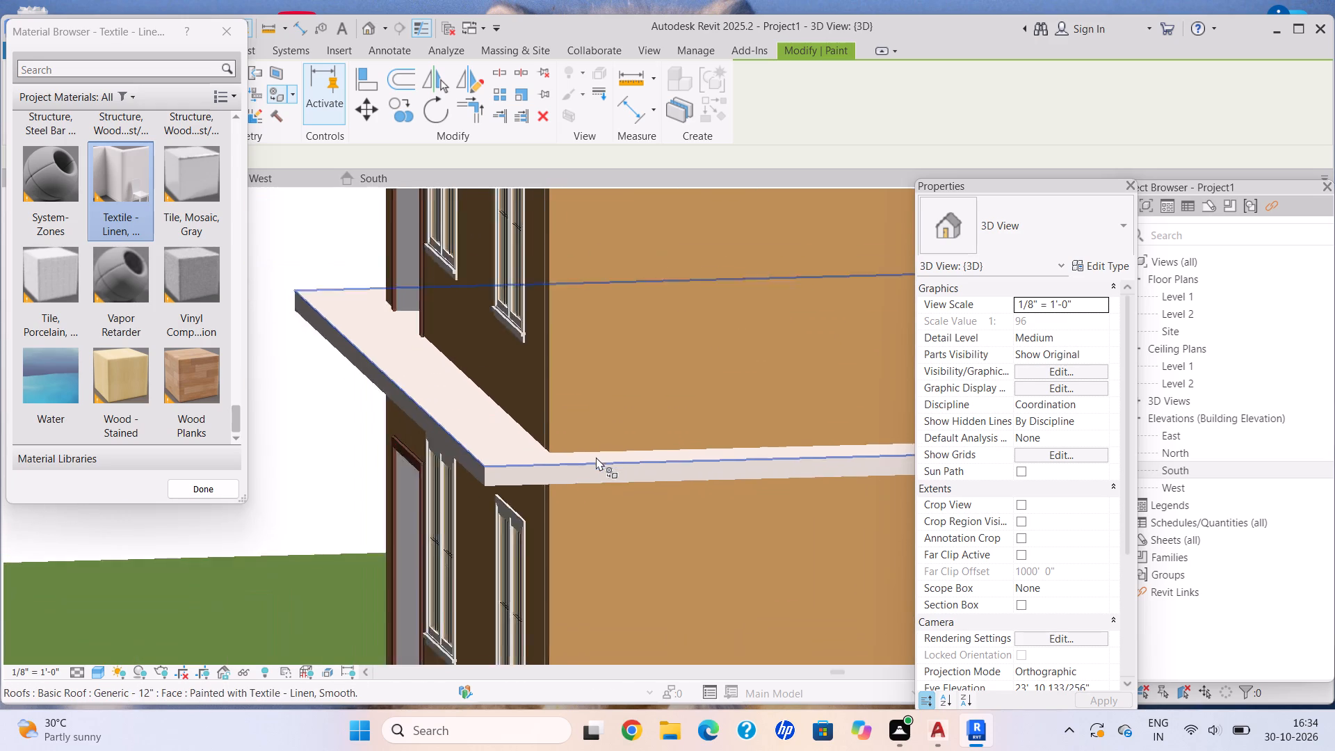
middle_click_drag(611, 449, 655, 592)
scroll(701, 420, "up", 1)
scroll(701, 420, "down", 4)
middle_click_drag(691, 364, 622, 572)
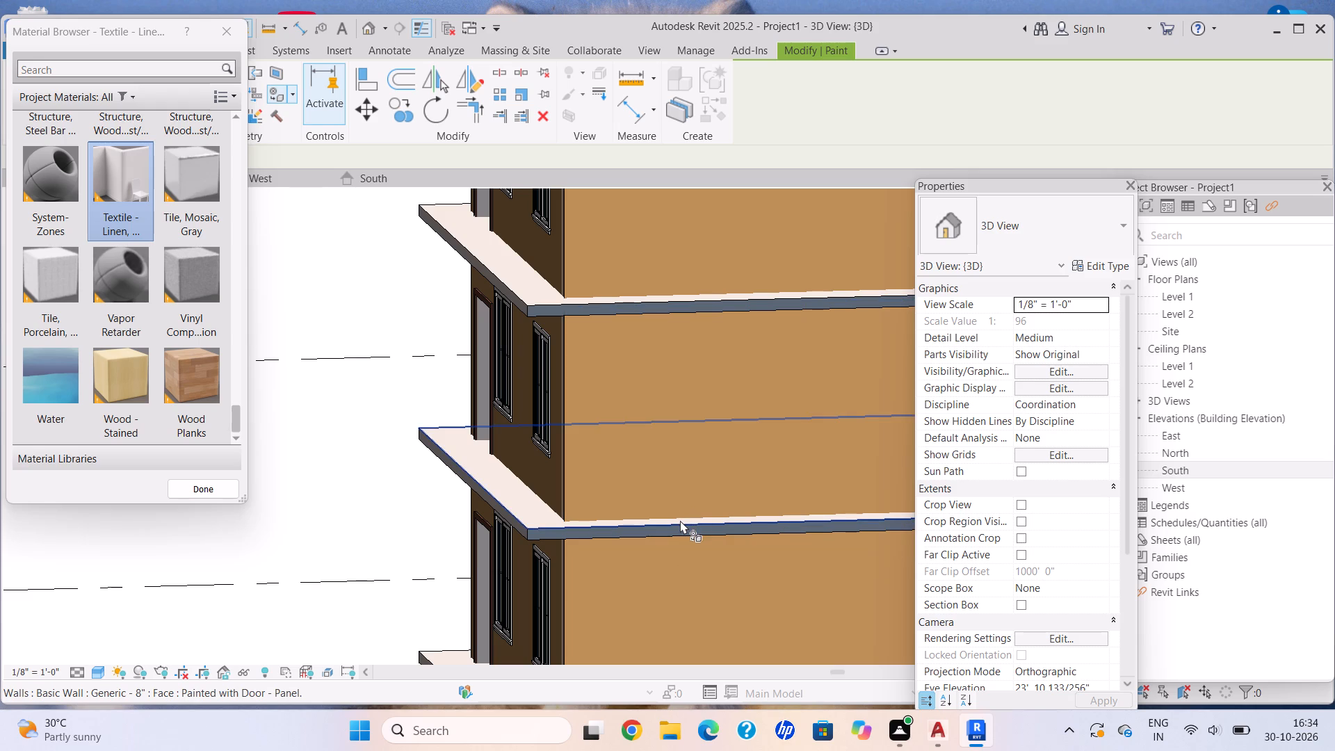
scroll(585, 539, "up", 5)
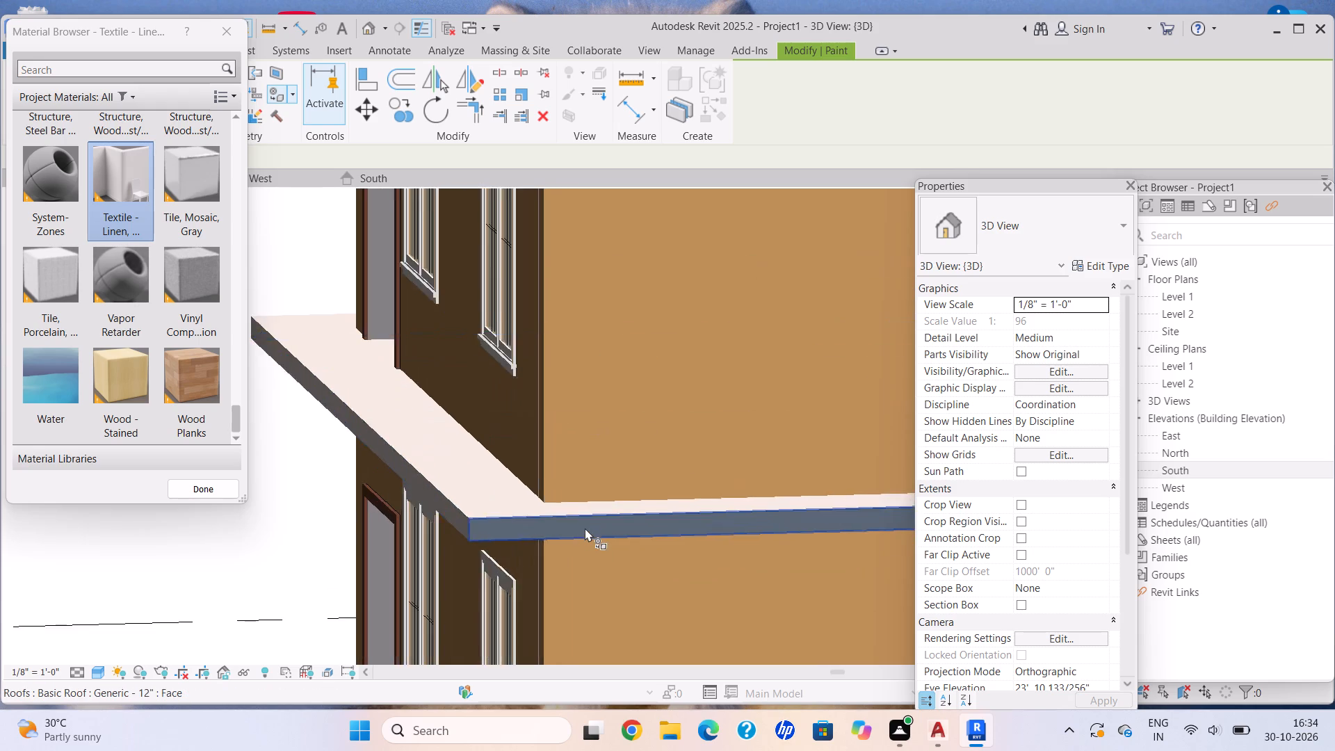
scroll(585, 528, "up", 5)
left_click(583, 534)
Paint the windowless-side edges of the two upper flat roofs with Textile - Linen, Smooth.
scroll(594, 565, "down", 15)
middle_click_drag(575, 372, 583, 450)
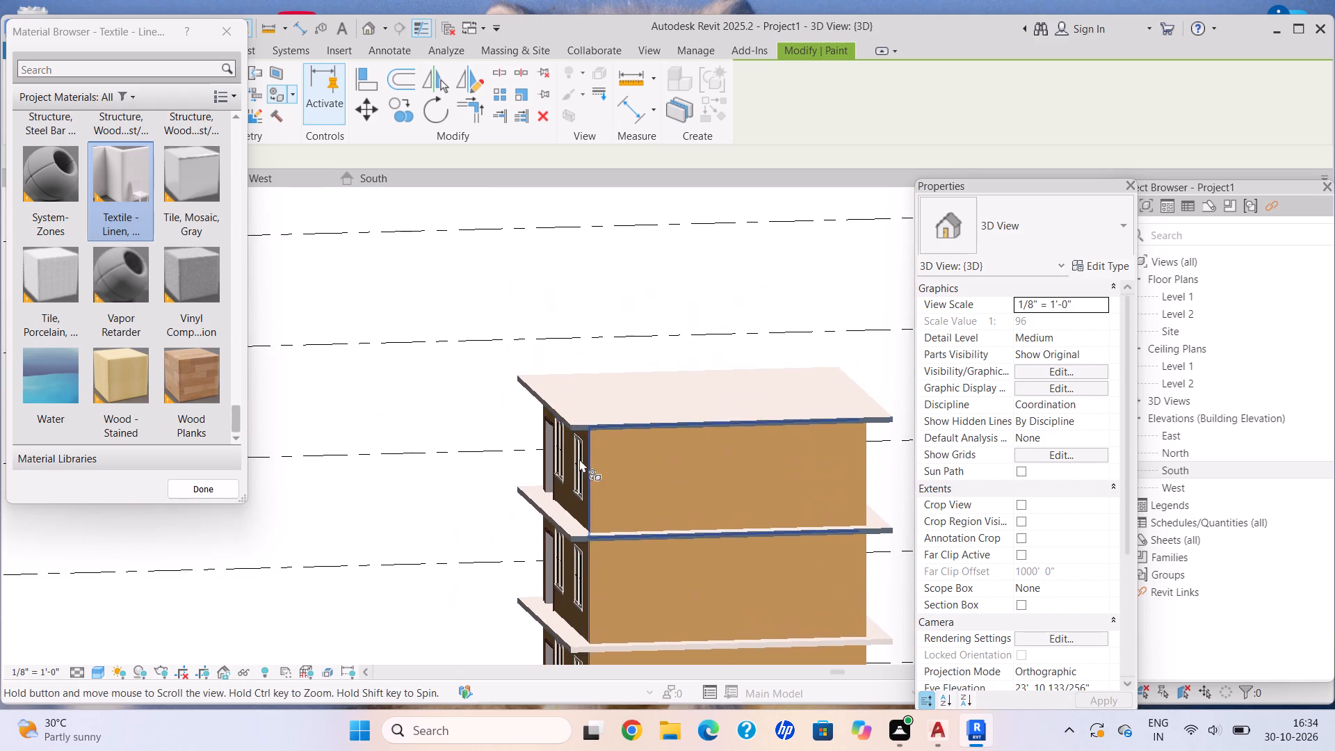
scroll(592, 525, "up", 17)
left_click(636, 542)
scroll(631, 532, "down", 12)
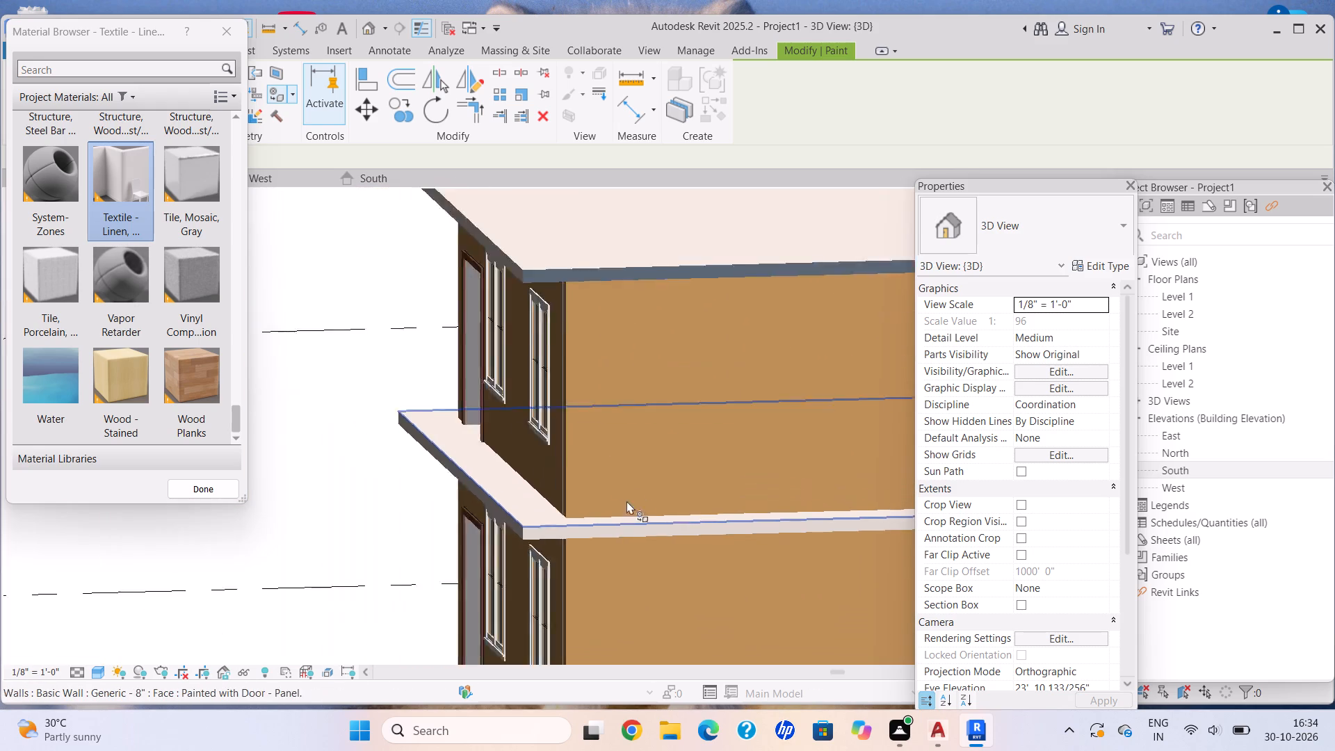
scroll(626, 501, "down", 5)
middle_click_drag(614, 341, 604, 455)
scroll(613, 485, "up", 18)
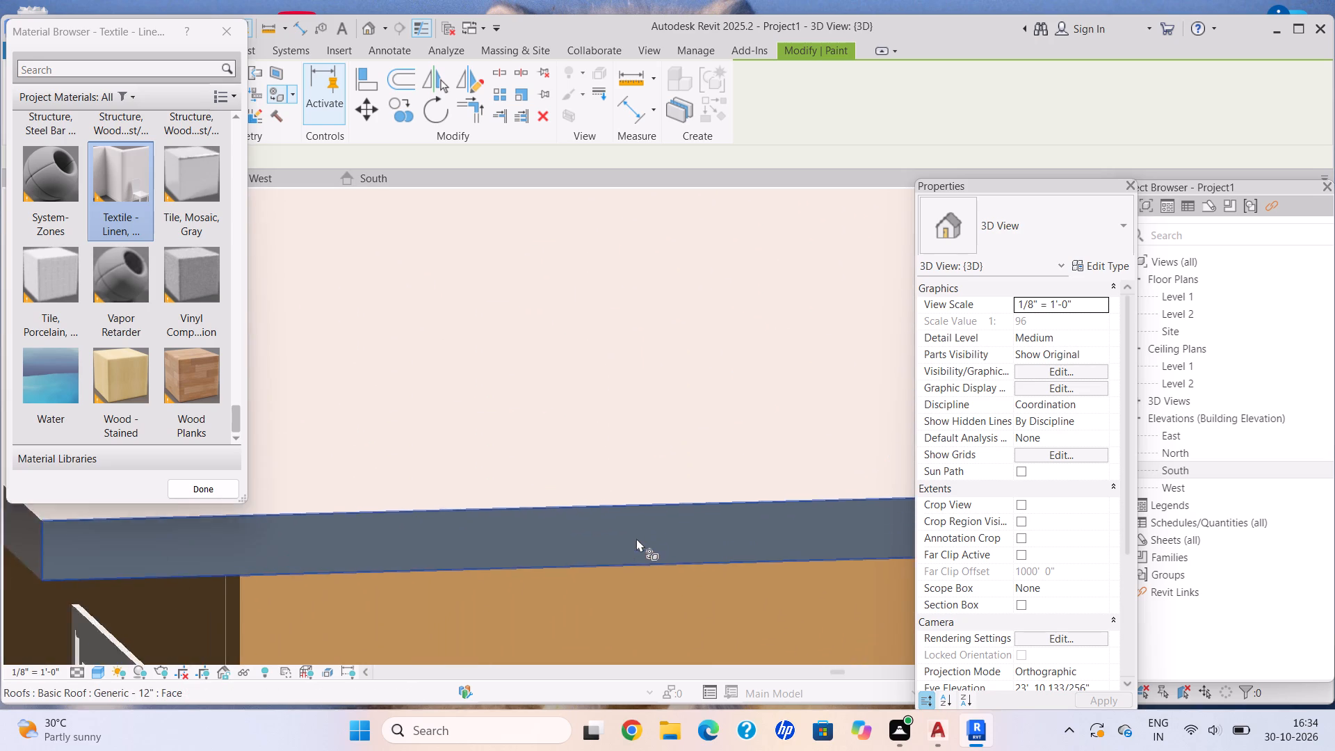
left_click(640, 535)
Inspect the painted walls and roof edges from several sides for unpainted faces, and leave the Paint command.
scroll(639, 534, "down", 20)
scroll(639, 534, "down", 2)
middle_click_drag(635, 535, 537, 273)
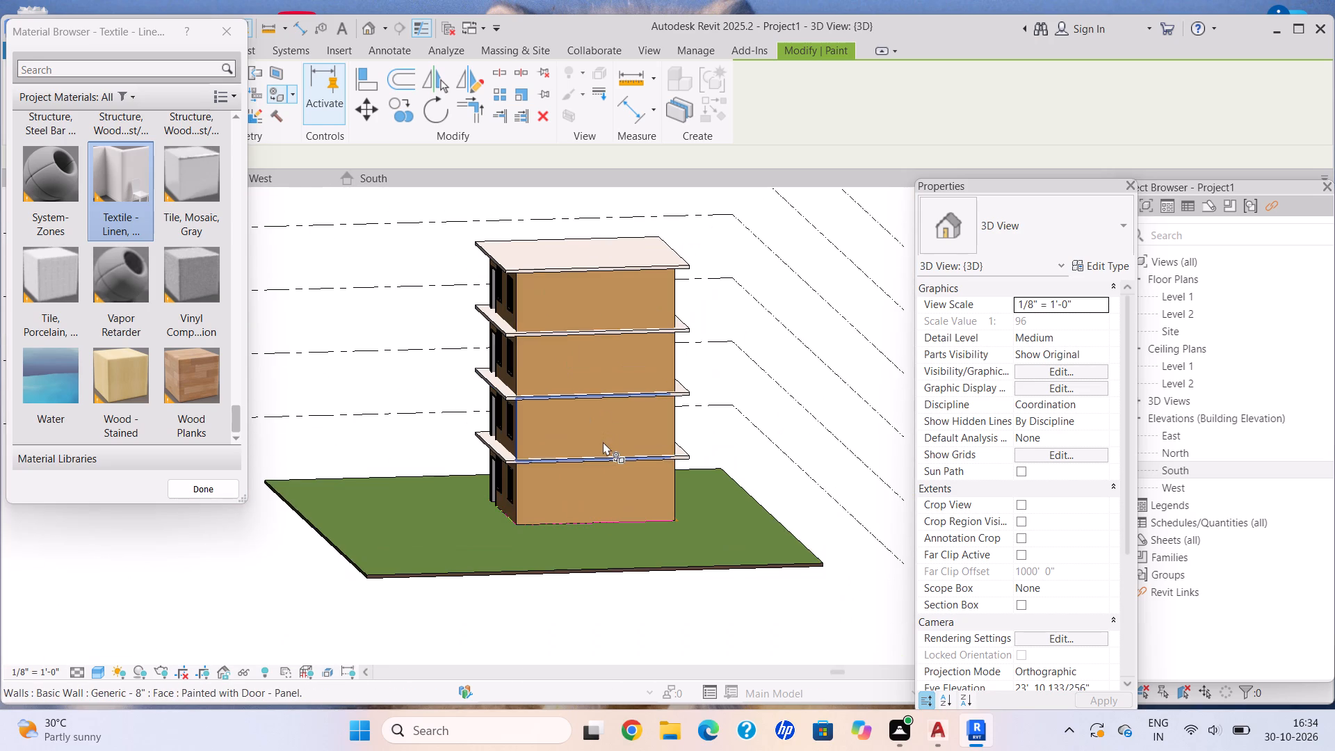
scroll(475, 522, "up", 7)
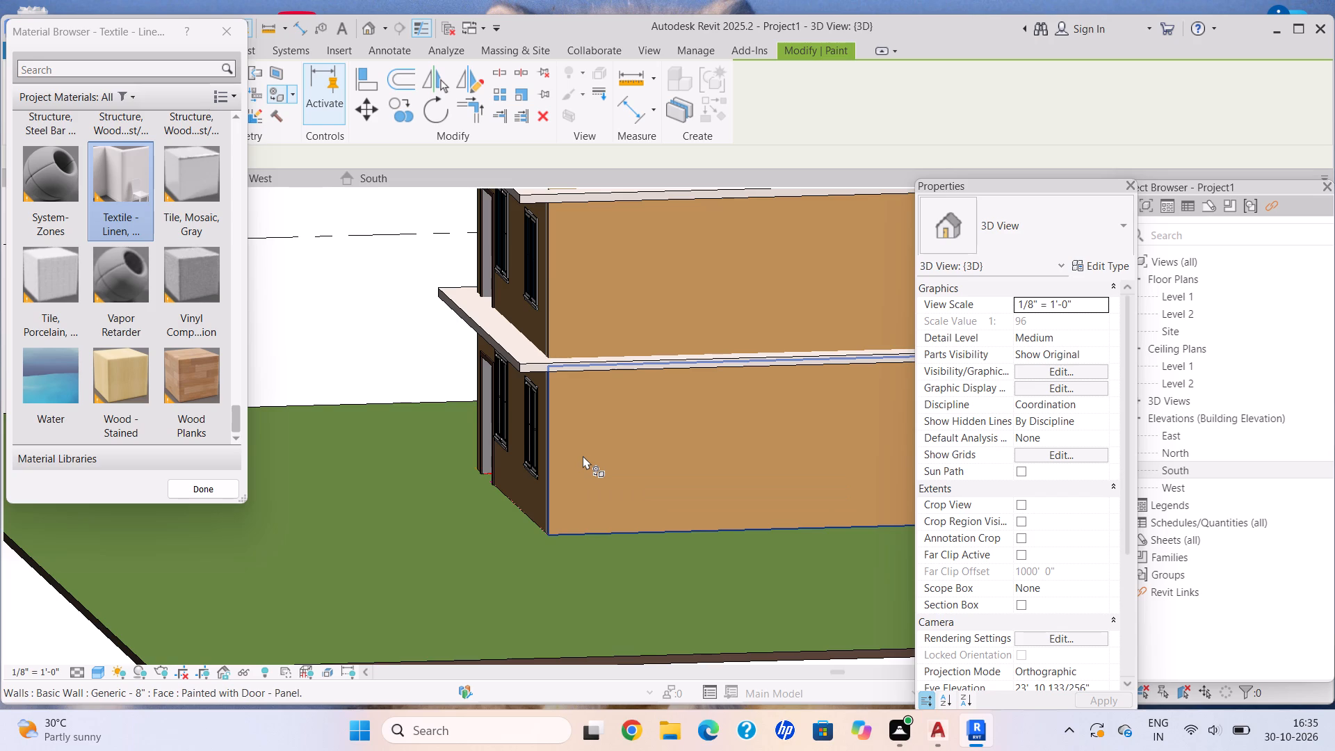
scroll(546, 475, "down", 9)
middle_click_drag(531, 434, 548, 487)
scroll(596, 461, "up", 6)
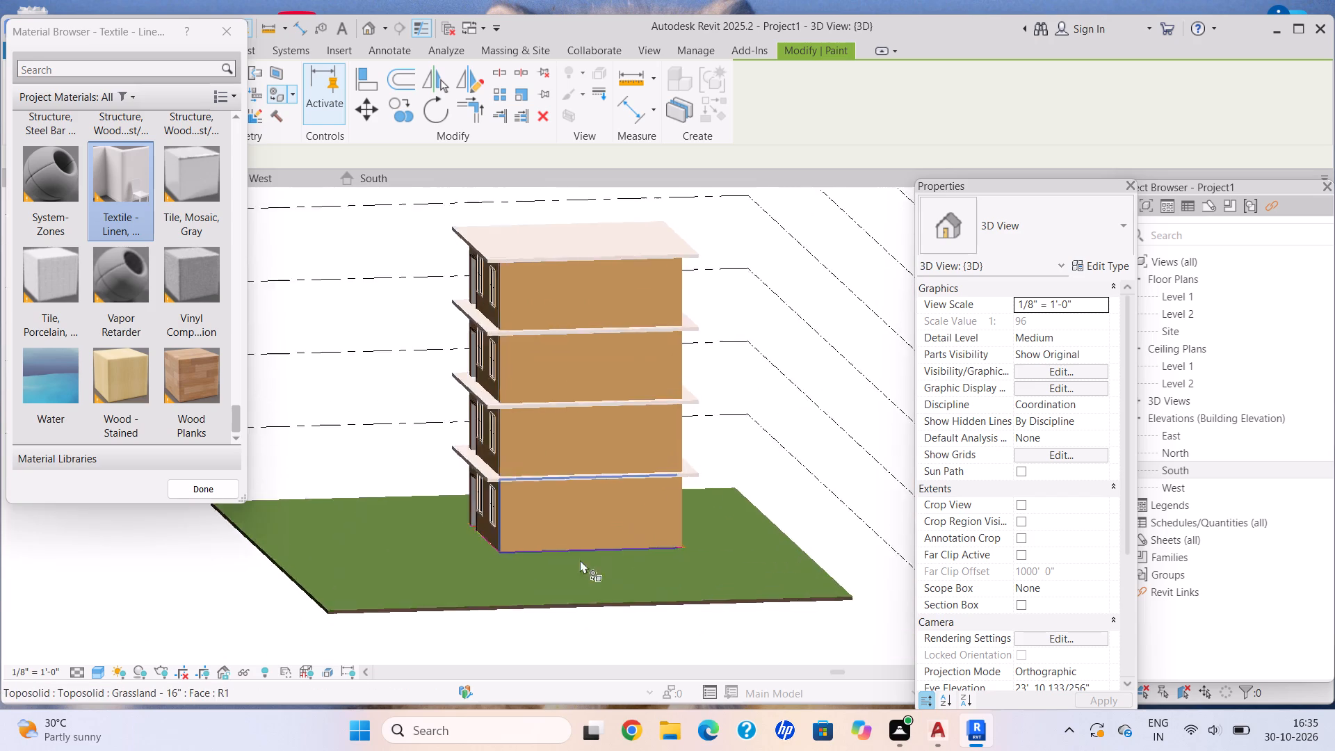
scroll(580, 560, "up", 2)
scroll(429, 533, "up", 11)
scroll(464, 549, "down", 9)
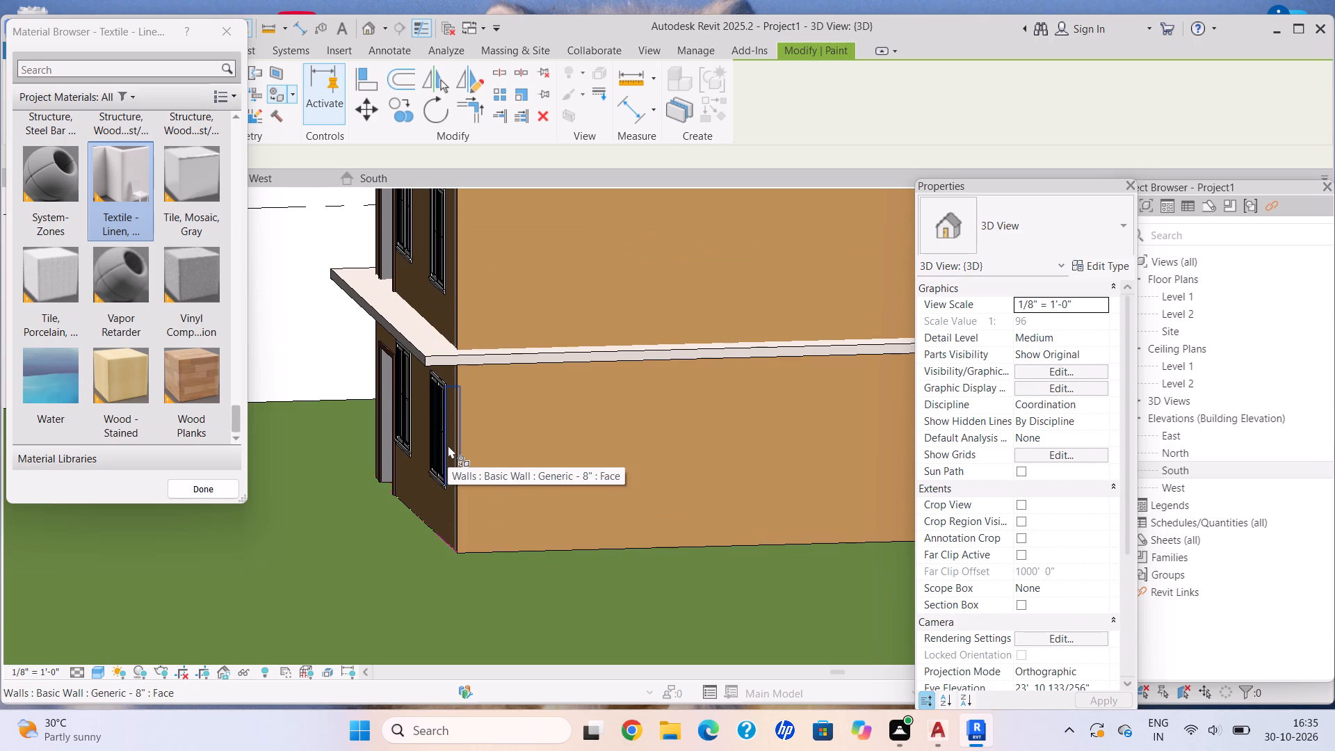
scroll(448, 445, "down", 4)
middle_click_drag(453, 447, 447, 459)
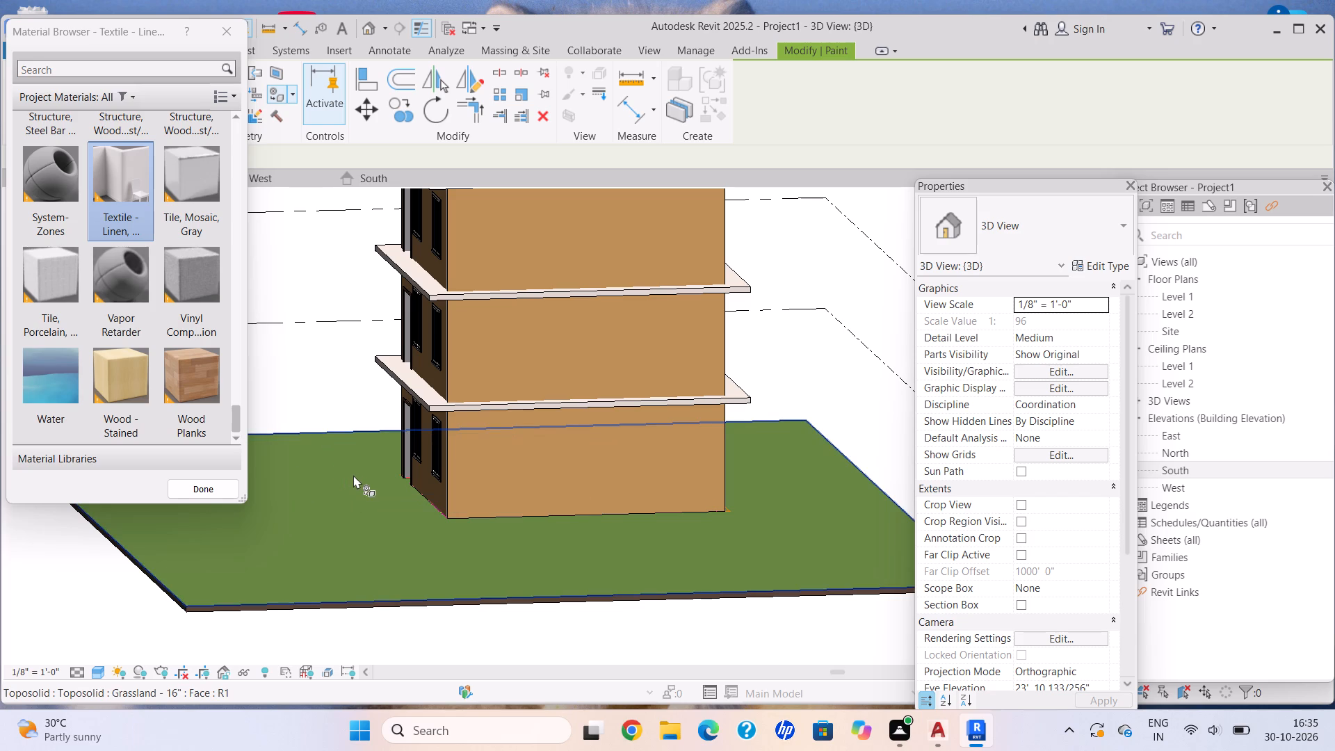
scroll(401, 386, "down", 3)
middle_click_drag(427, 437, 435, 510)
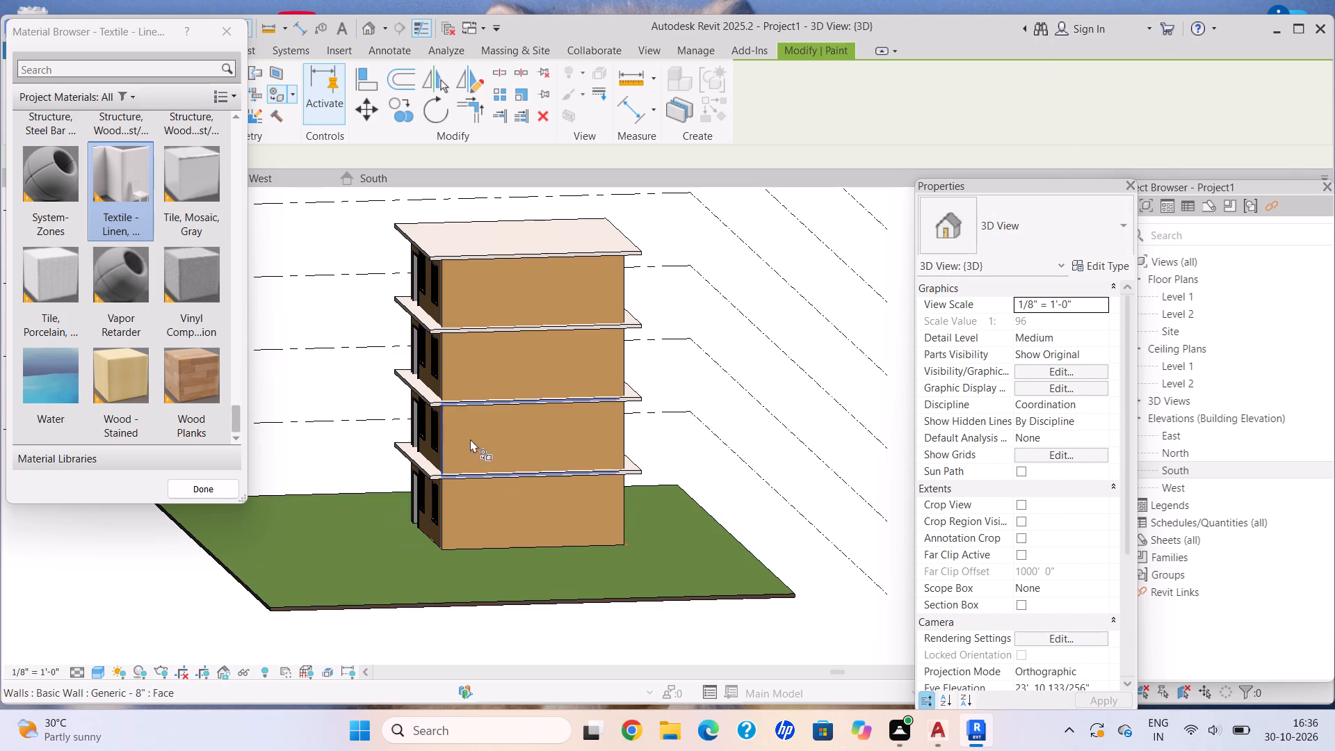
scroll(480, 424, "up", 5)
scroll(604, 521, "down", 2)
middle_click_drag(597, 511, 555, 555)
scroll(519, 525, "down", 1)
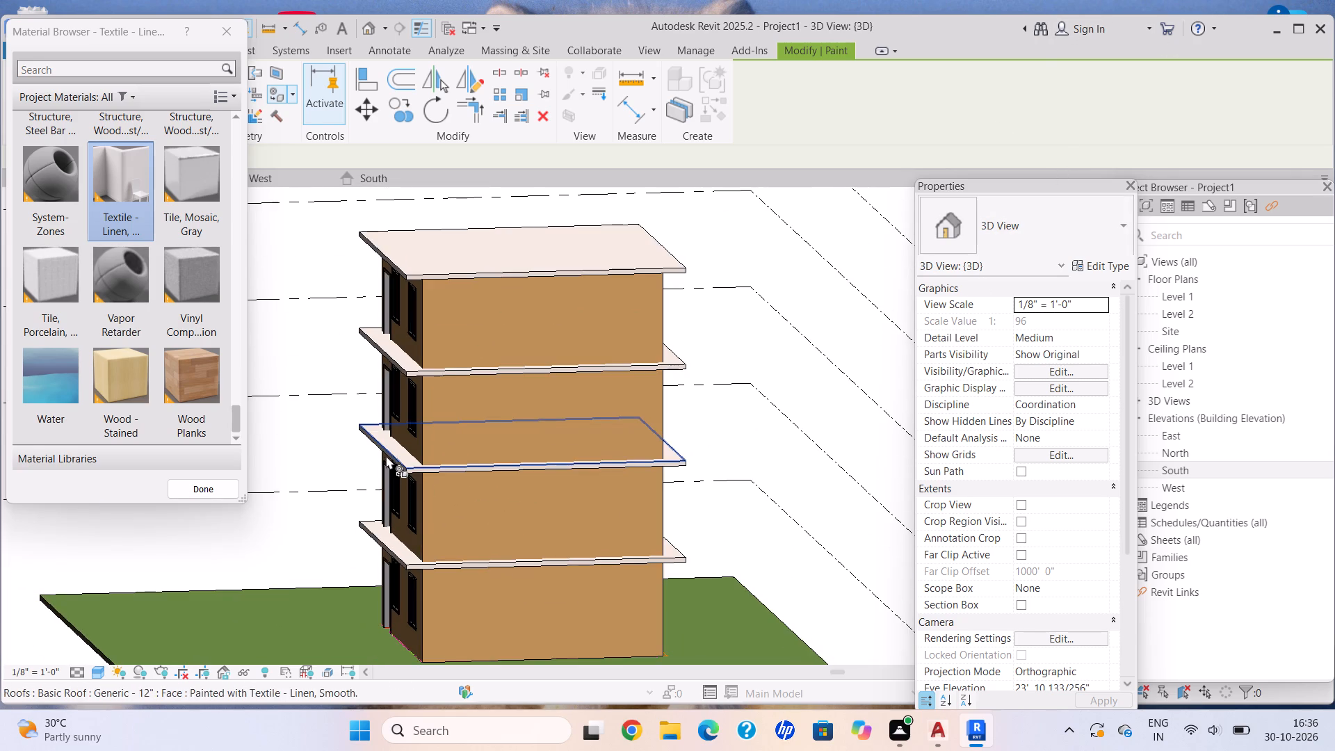
scroll(437, 487, "up", 10)
scroll(493, 450, "up", 1)
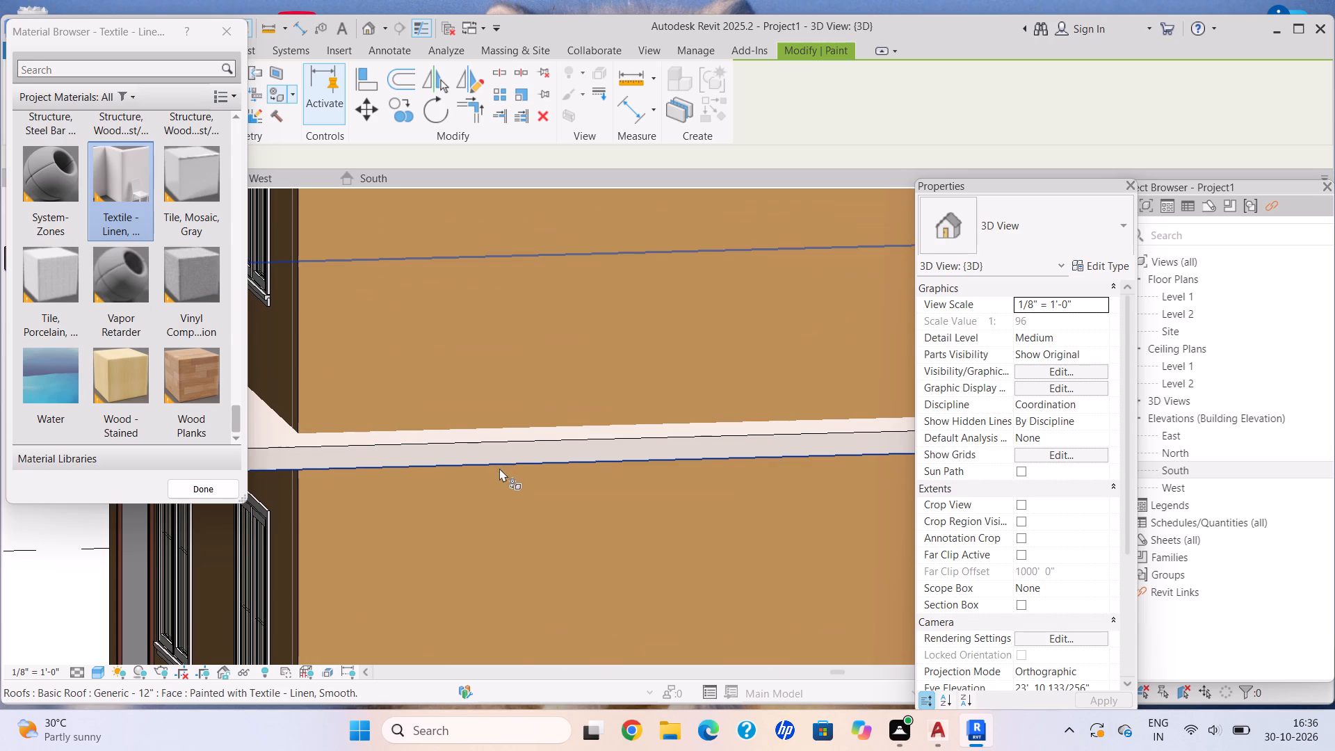
scroll(503, 474, "down", 11)
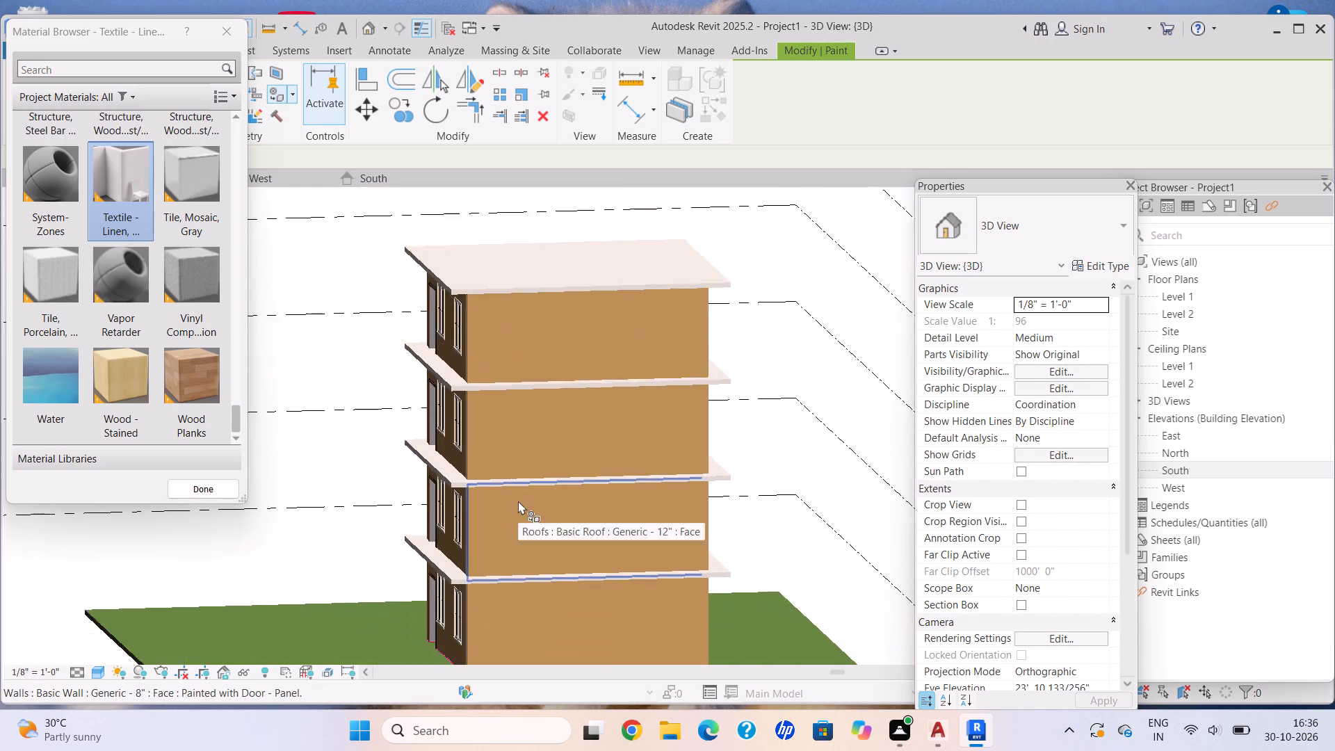
scroll(518, 501, "down", 2)
scroll(597, 478, "down", 1)
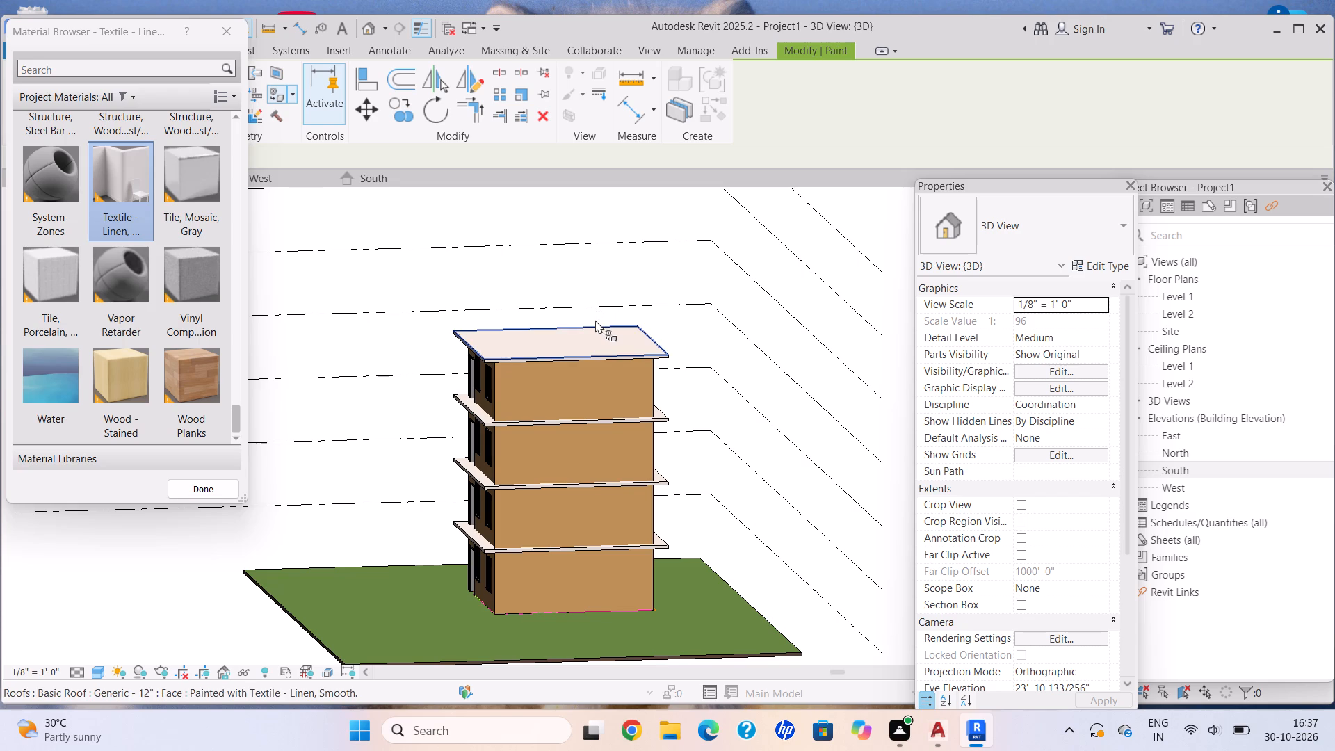
scroll(630, 350, "down", 3)
middle_click_drag(645, 370, 653, 384)
scroll(652, 380, "down", 1)
scroll(503, 455, "up", 10)
scroll(514, 475, "down", 7)
middle_click_drag(498, 464, 739, 399, "shift")
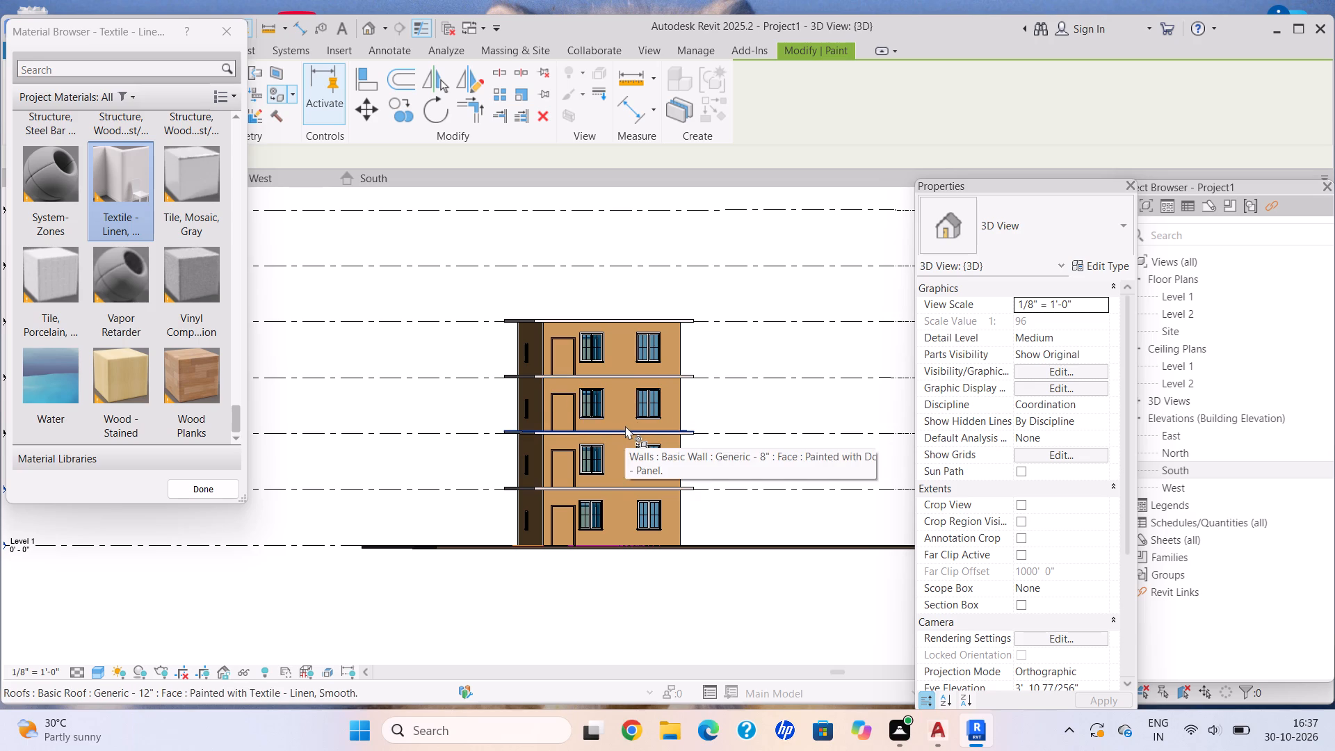
key("Escape")
scroll(510, 521, "down", 2)
middle_click_drag(494, 506, 654, 540)
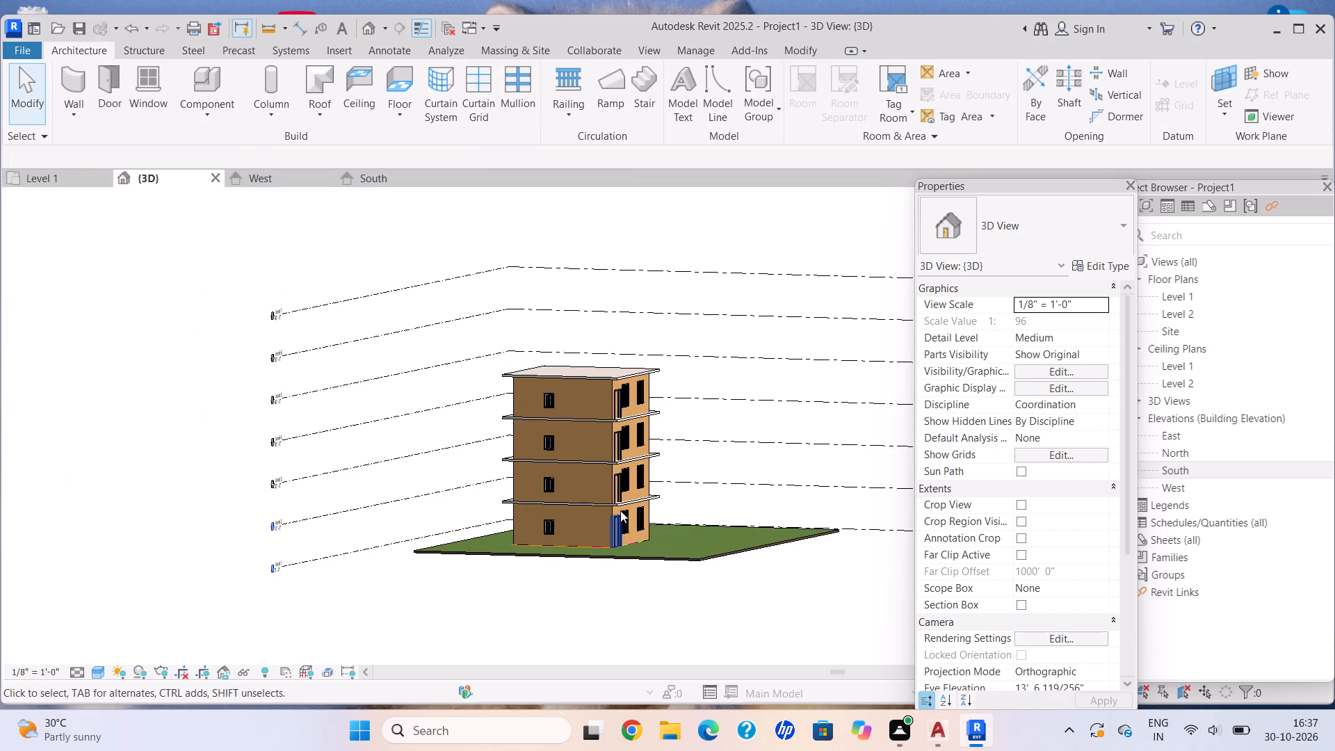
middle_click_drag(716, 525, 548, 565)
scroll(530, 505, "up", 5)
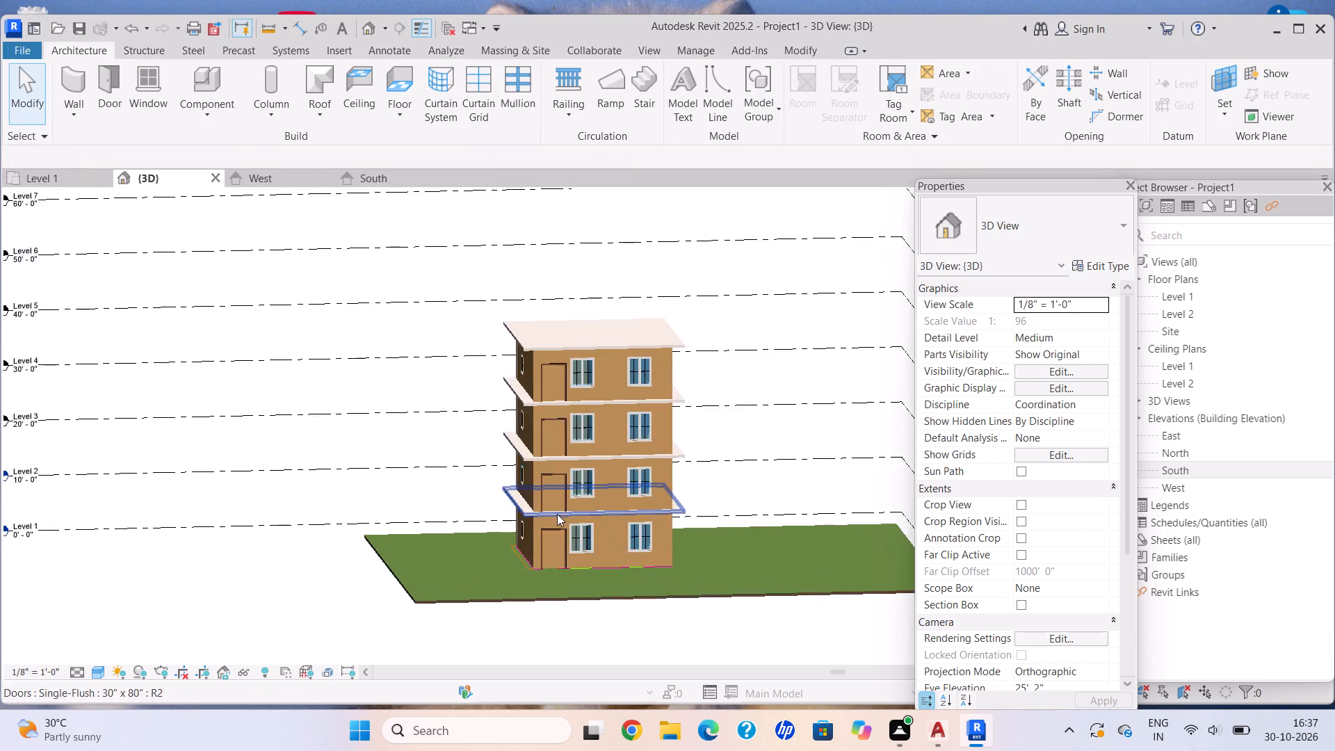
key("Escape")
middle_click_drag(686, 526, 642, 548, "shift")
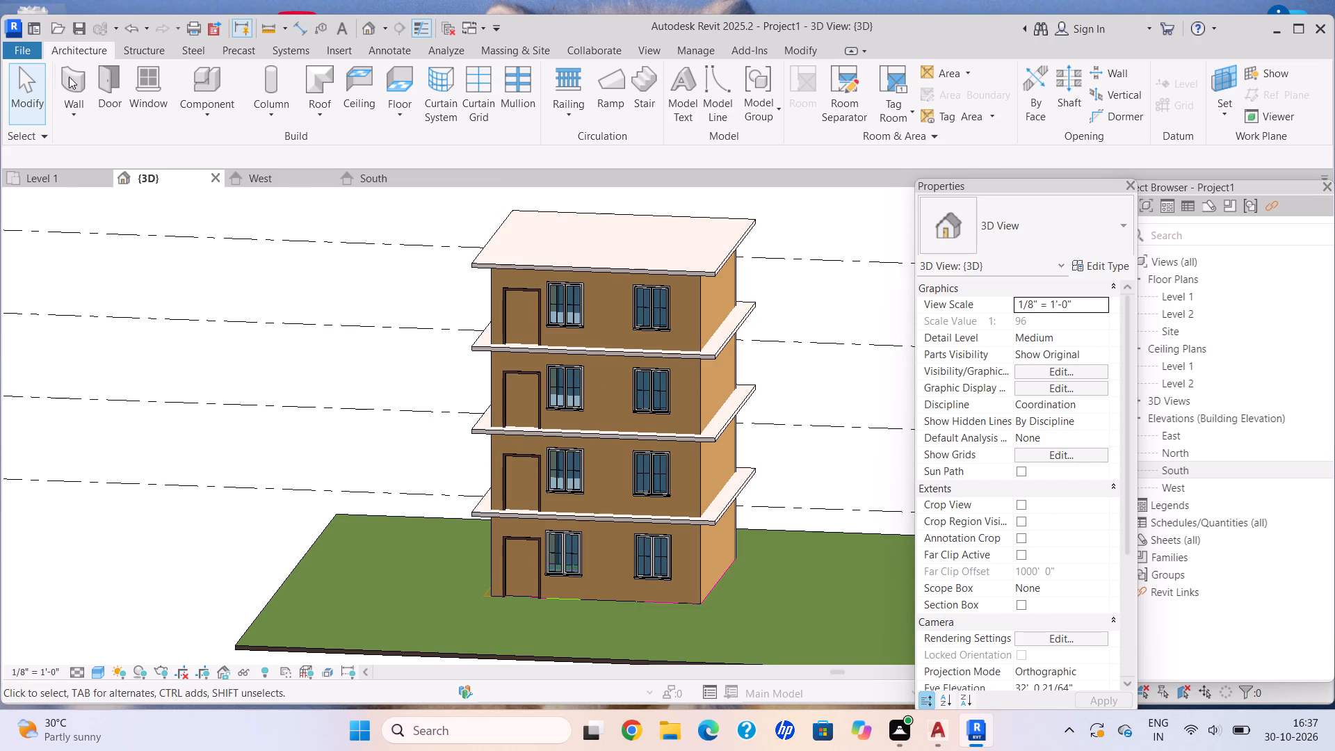
On Level 1, draw a closed rectangular boundary wall around the house, Generic - 8", 10' high and about 64' long.
left_click(78, 120)
left_click(111, 146)
scroll(122, 148, "up", 1)
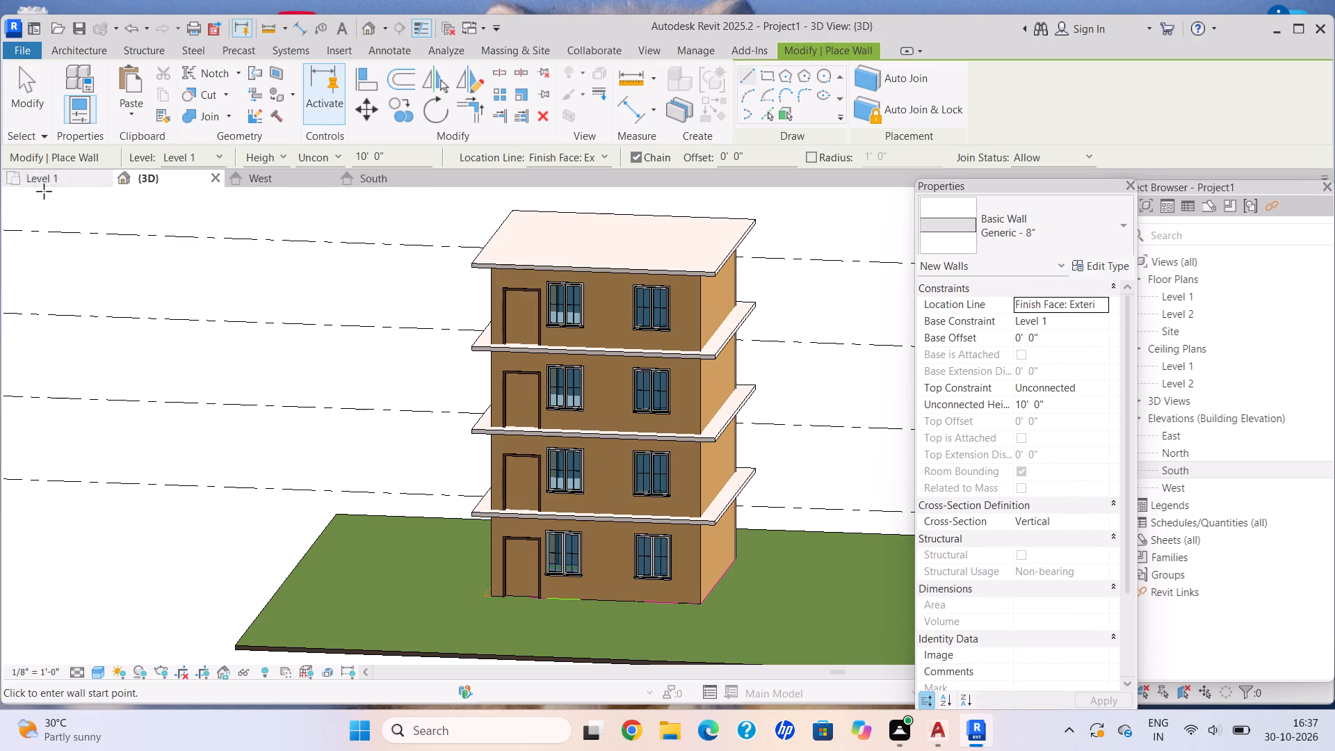
left_click(58, 181)
scroll(359, 386, "down", 9)
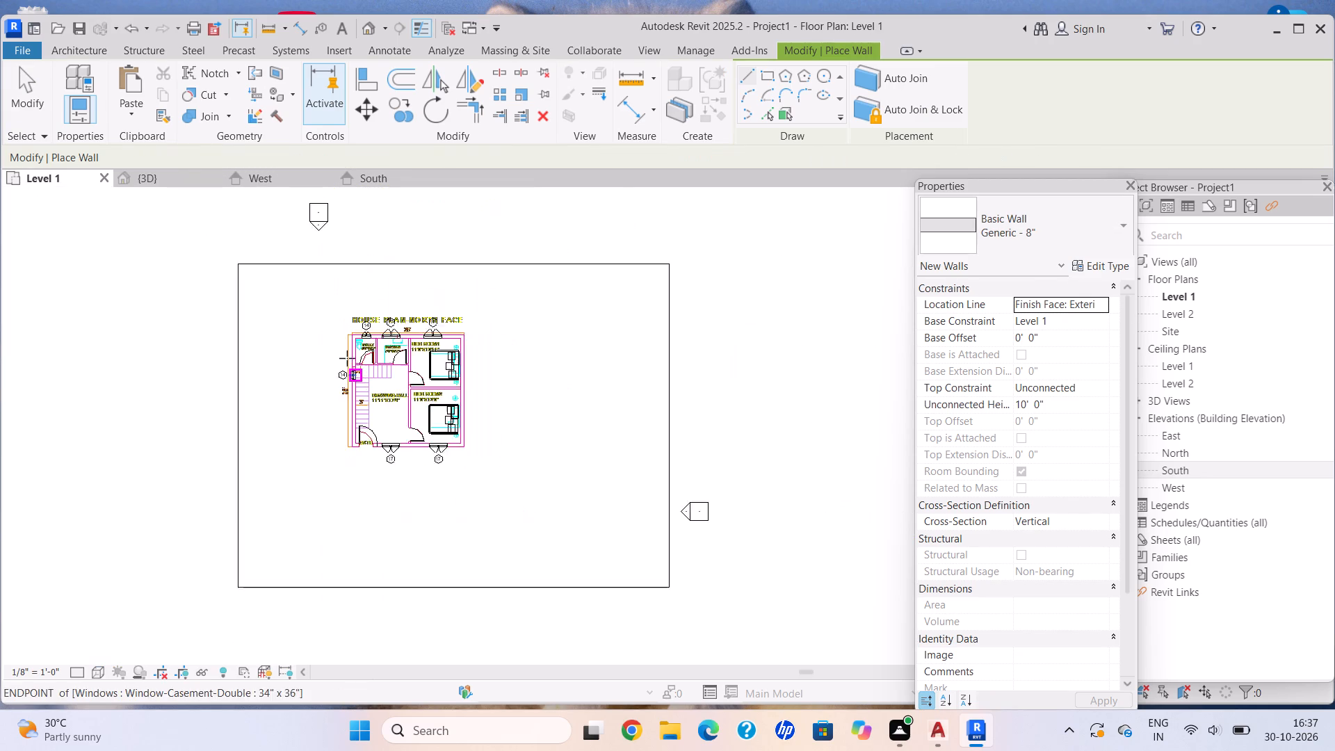
middle_click_drag(344, 352, 333, 367)
scroll(327, 344, "up", 2)
left_click(261, 328)
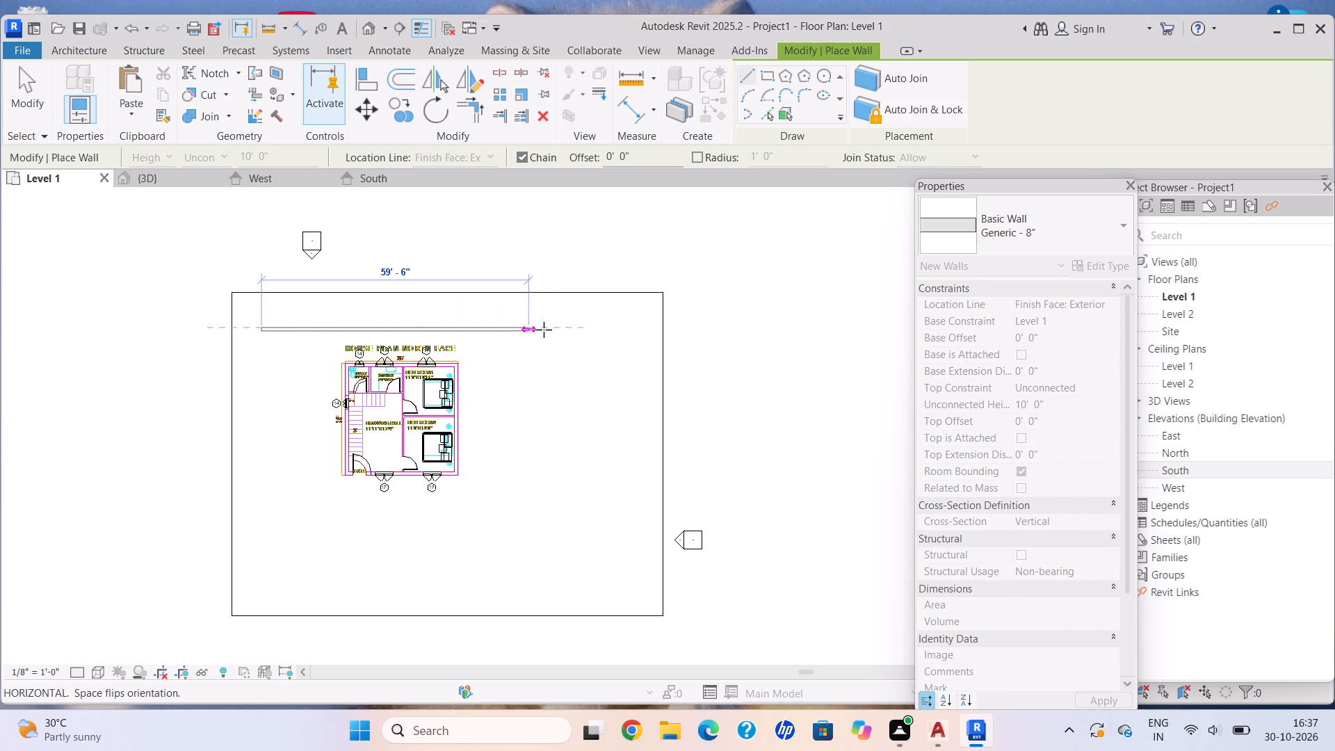
left_click(553, 334)
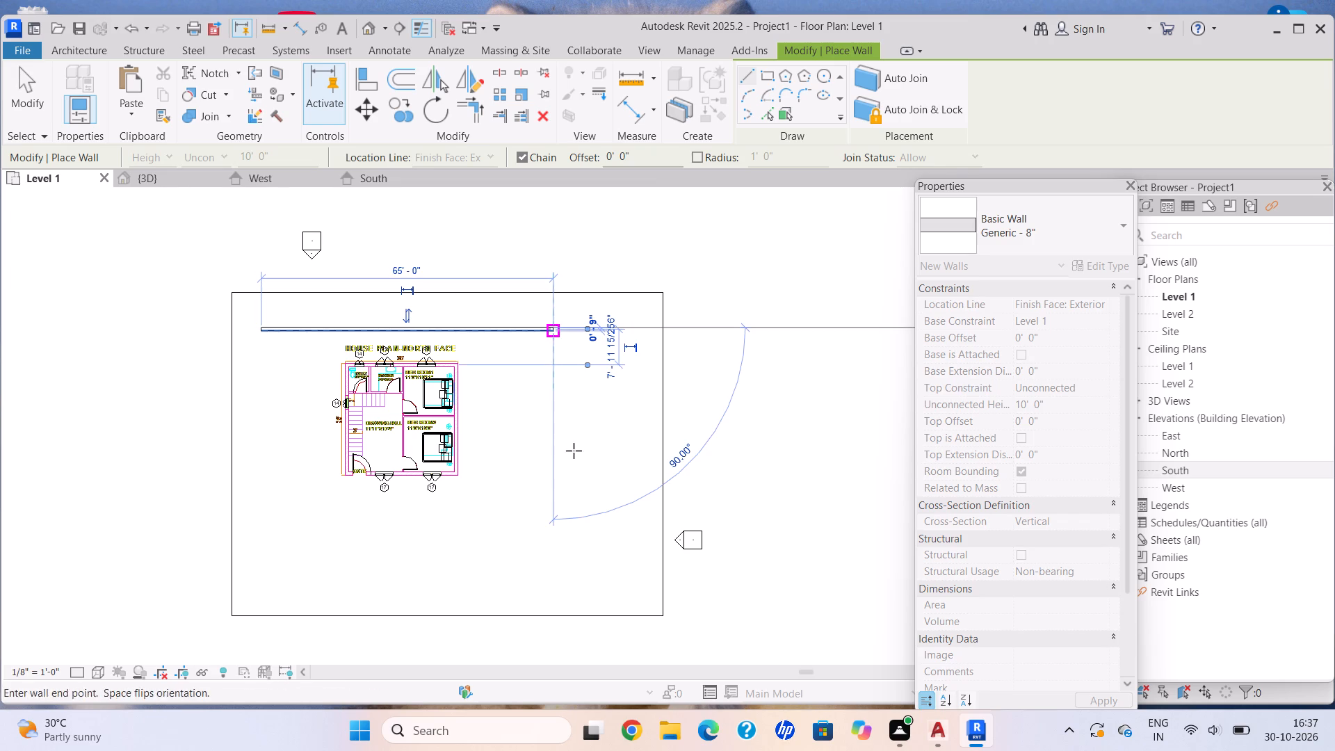
left_click(555, 519)
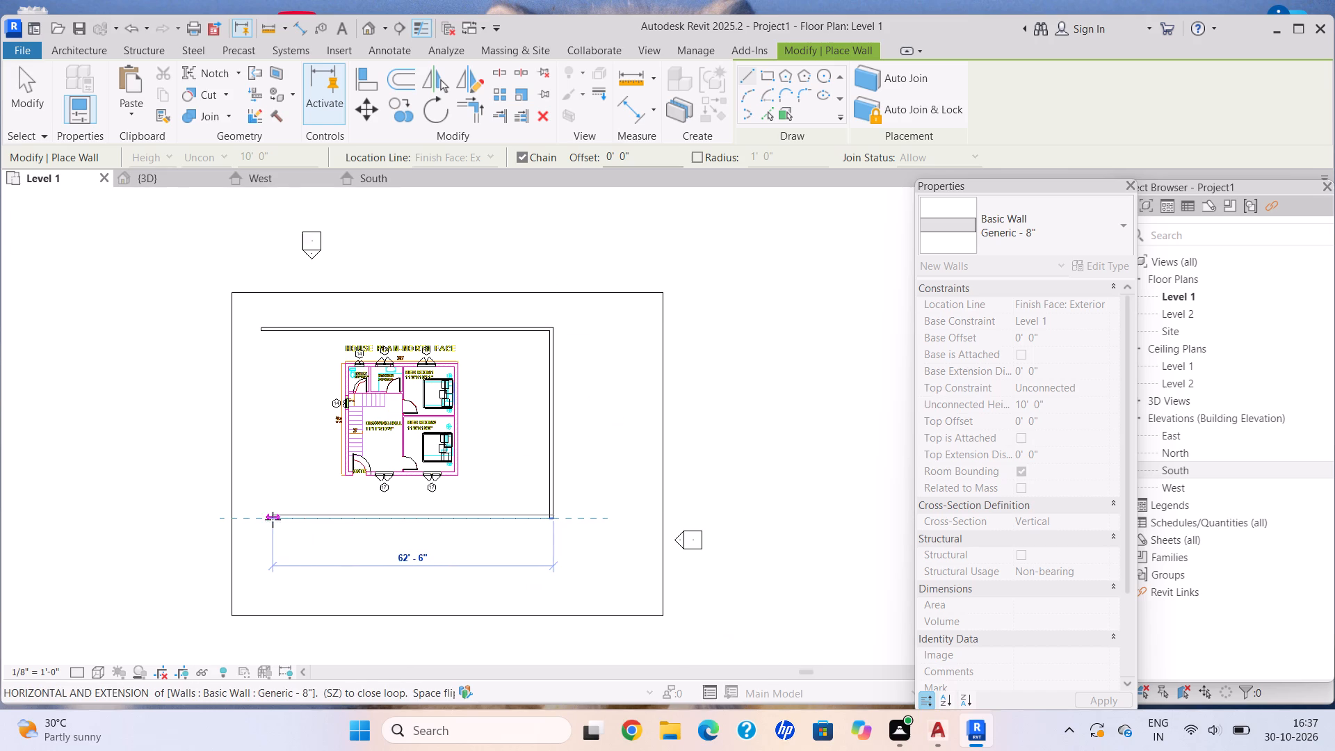
left_click(254, 523)
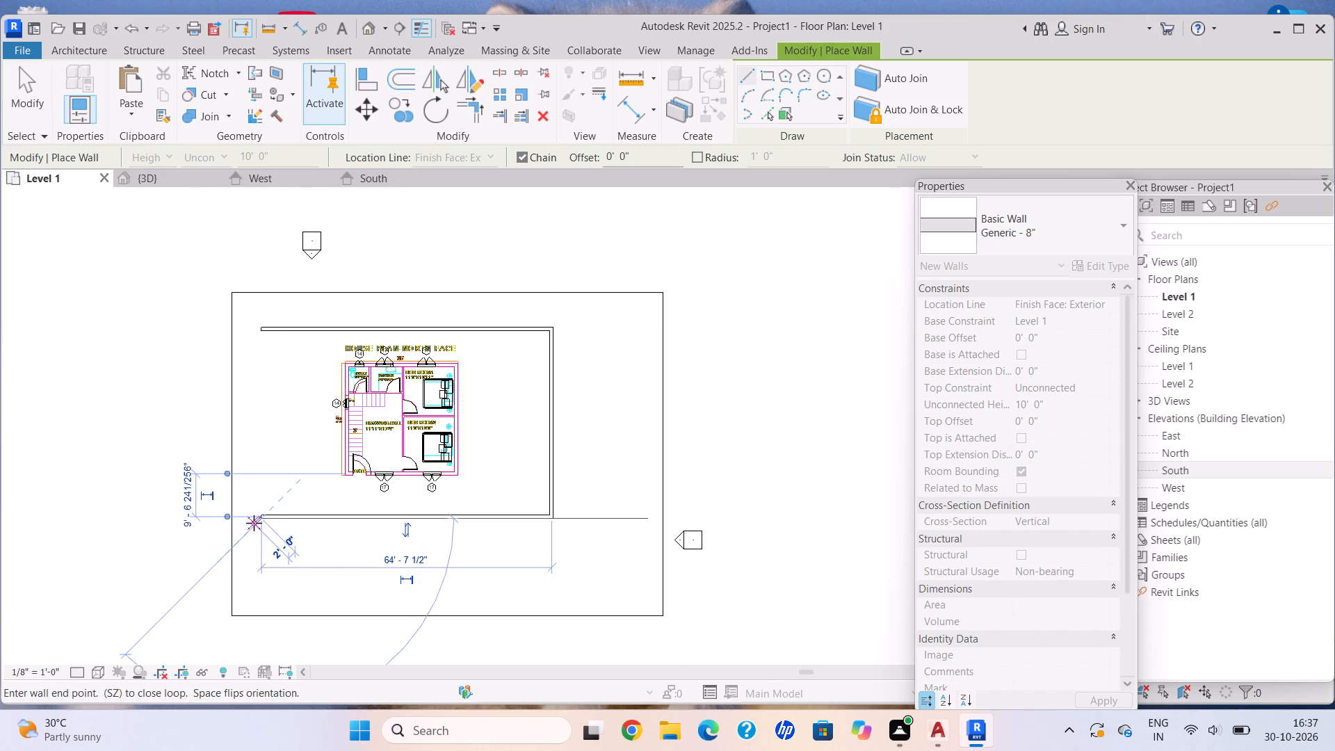
left_click(258, 325)
key("Escape")
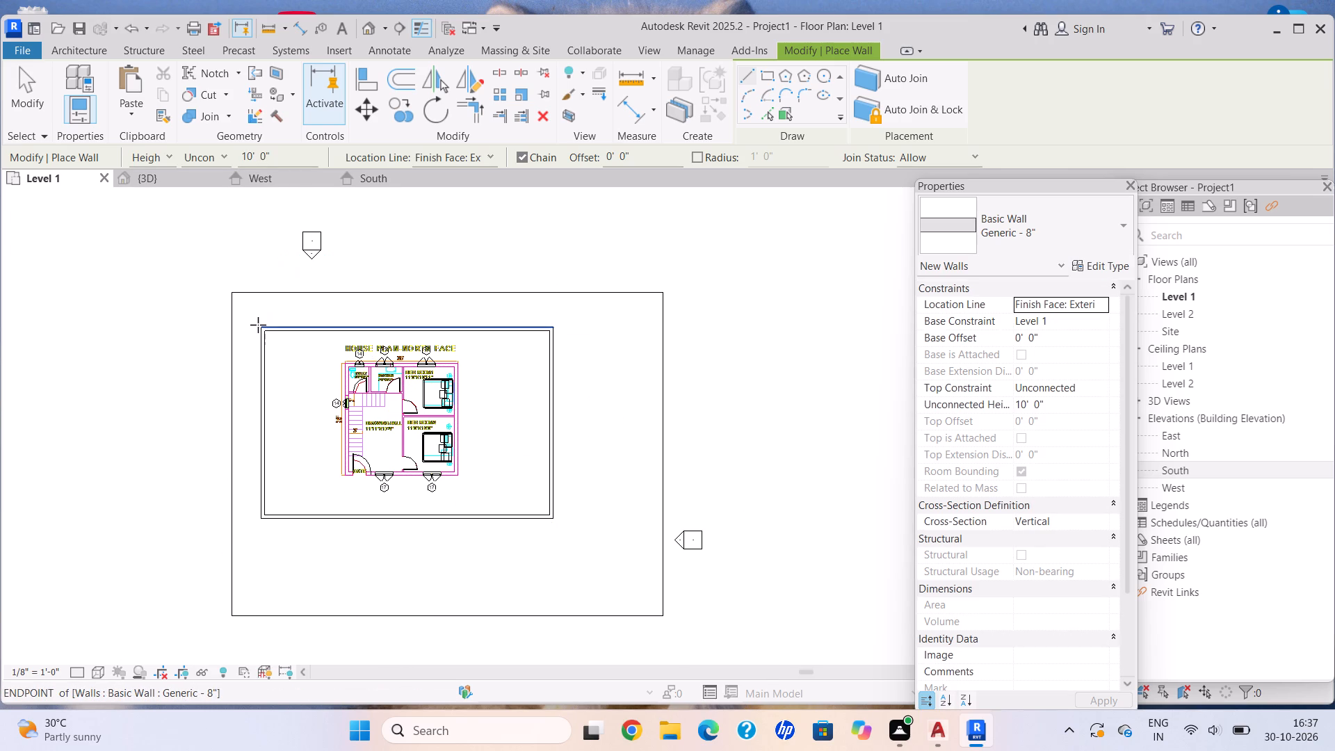
key("Escape")
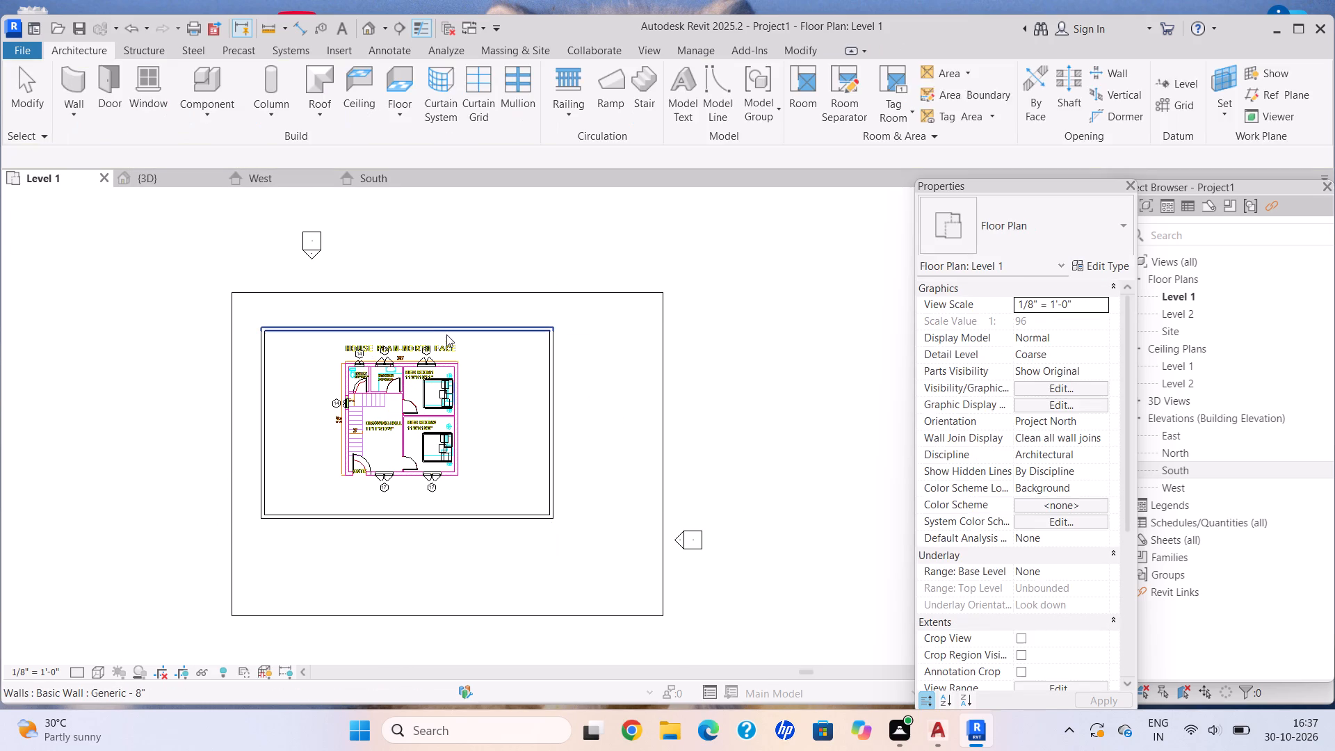
Nudge the north boundary wall outward to about 11' from the house.
left_click(437, 325)
key("Up")
key("Up")
key("Up")
key("Up")
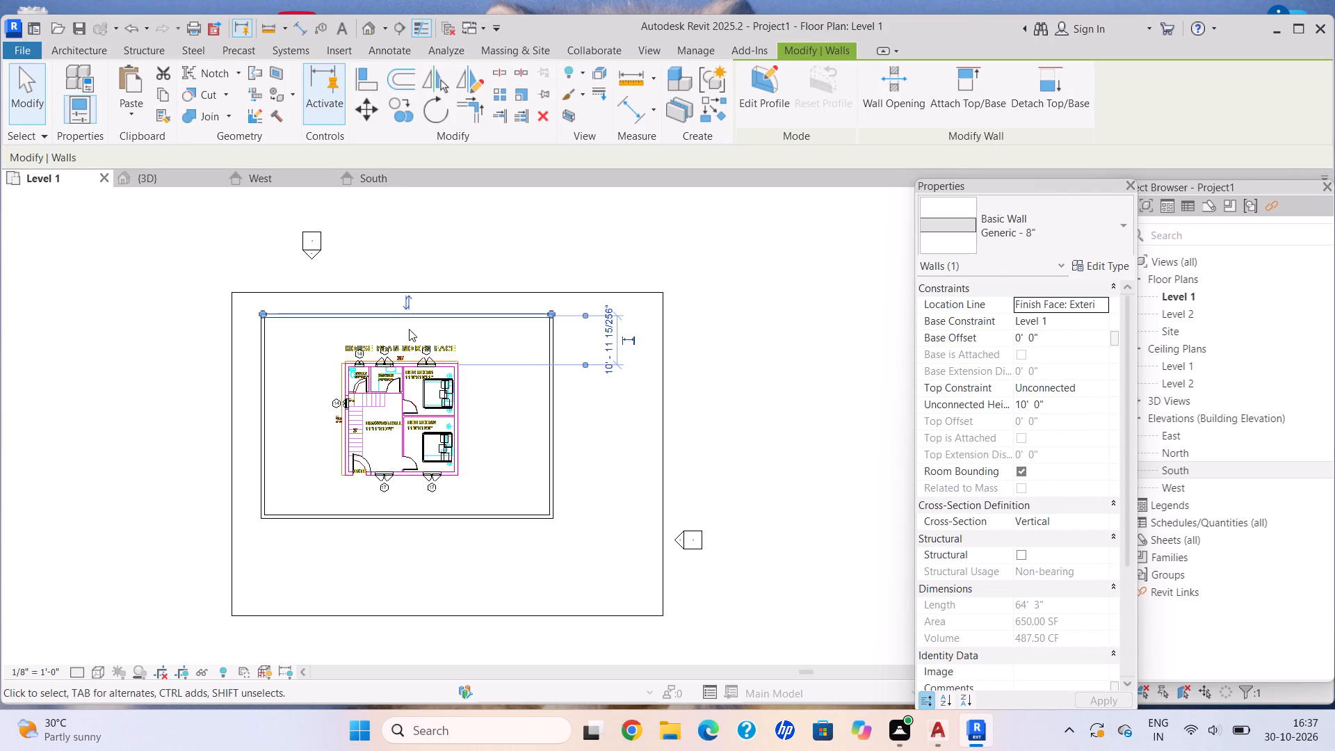
key("Escape")
Nudge the Grassland toposolid north and west so it sits more evenly around the boundary walls.
scroll(460, 430, "down", 4)
middle_click_drag(451, 434, 452, 422)
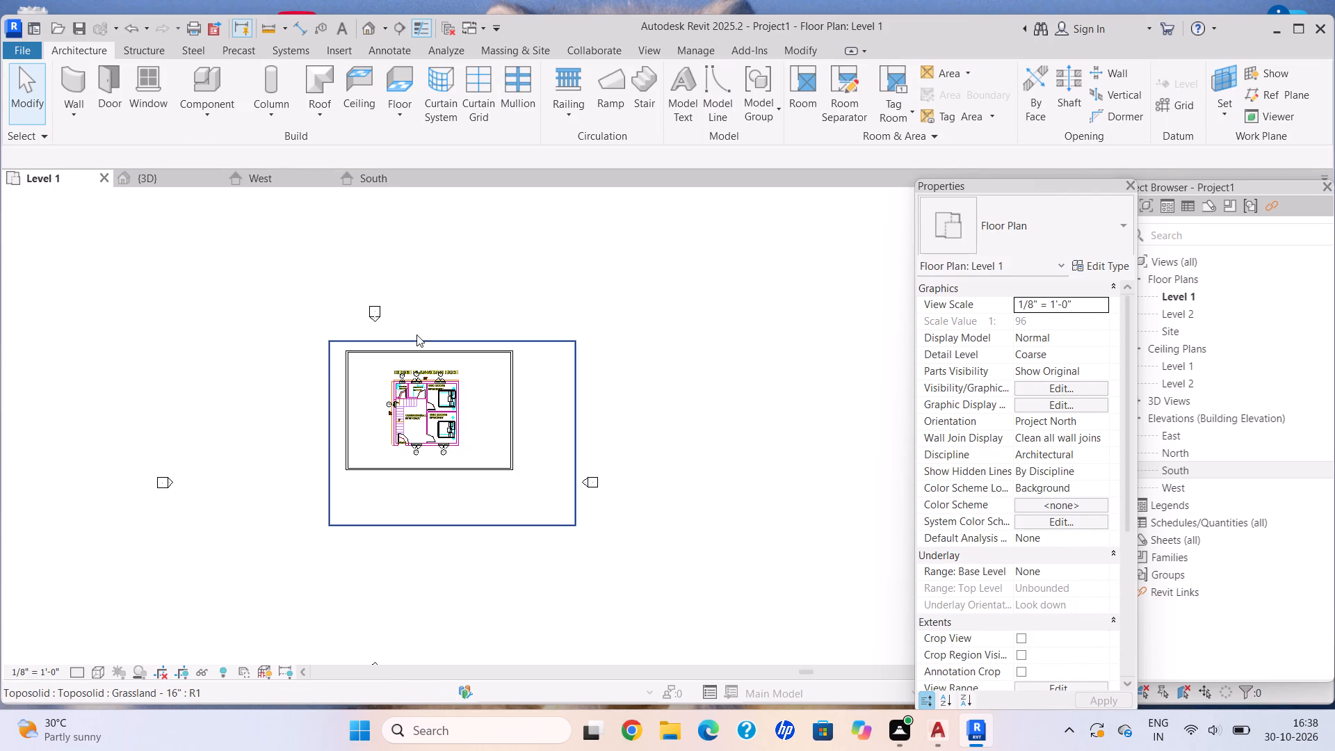
left_click(416, 341)
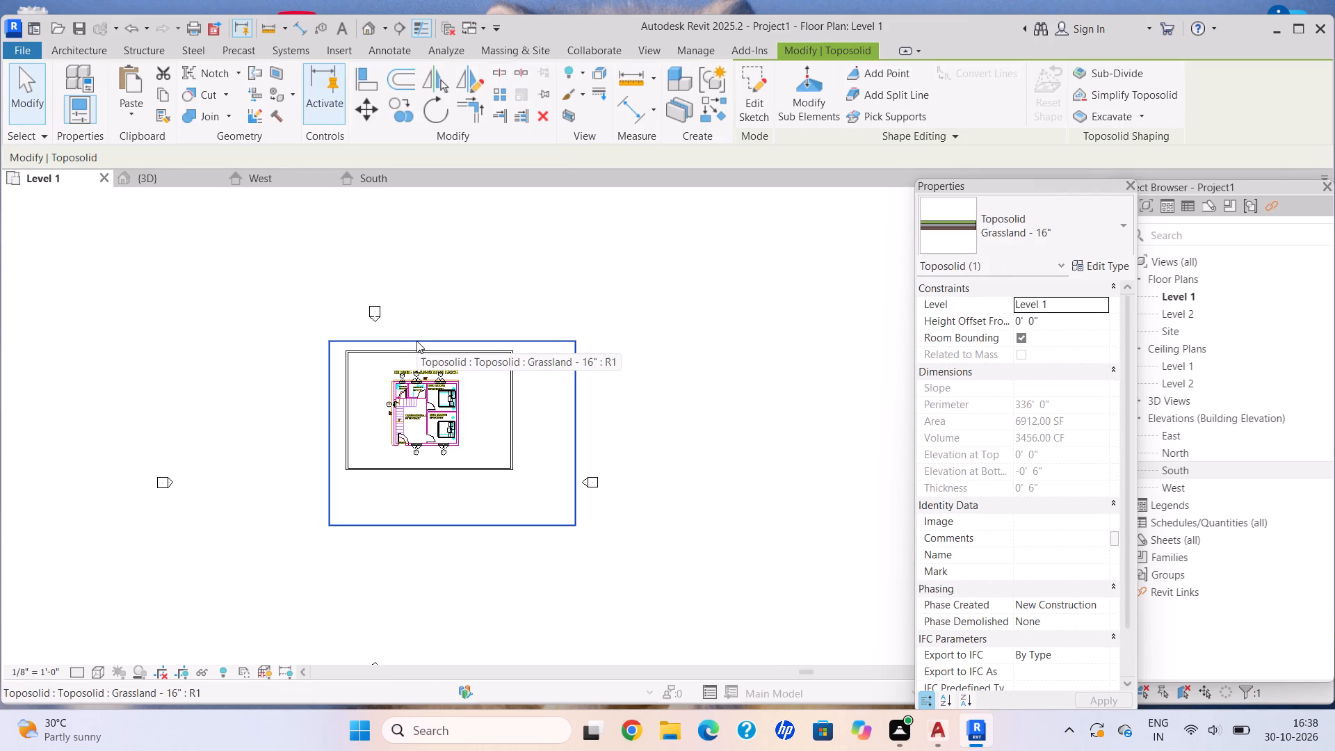
key("Up")
key("Up")
key("Up")
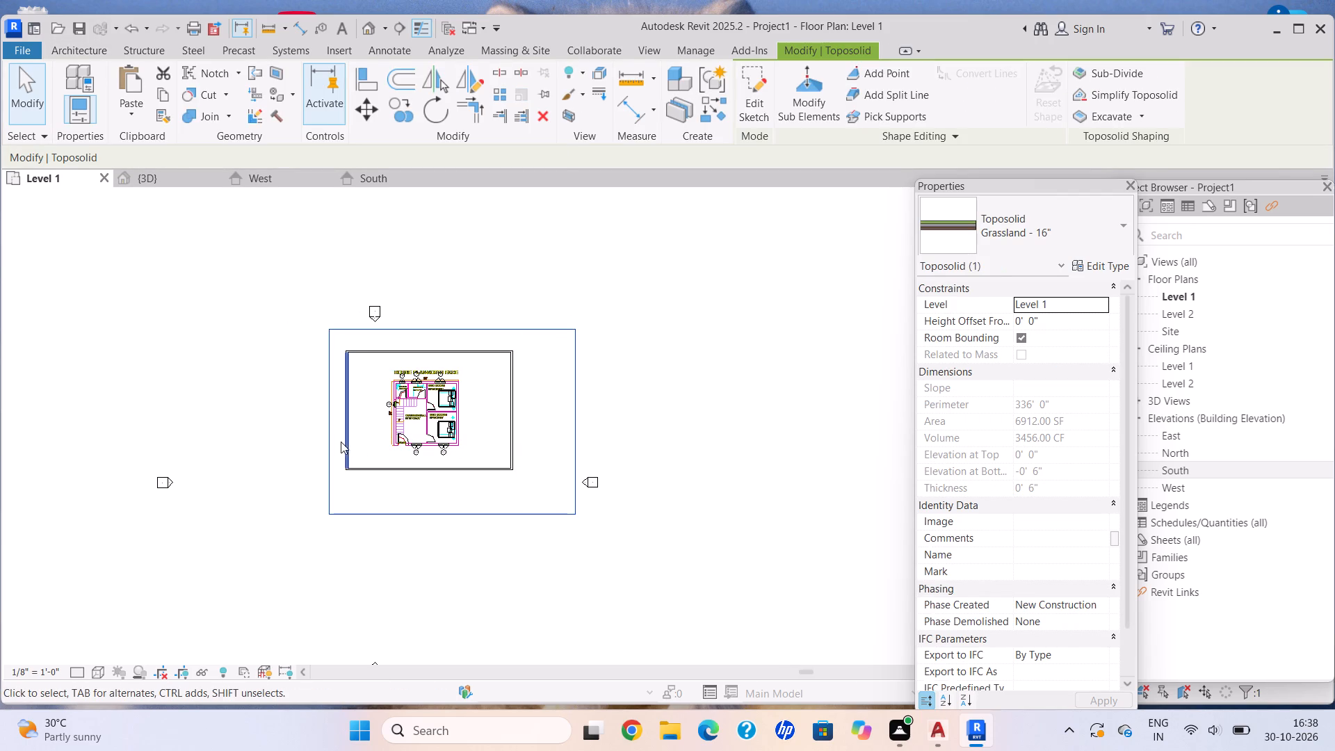
left_click(334, 439)
key("Left")
key("Left")
key("Left")
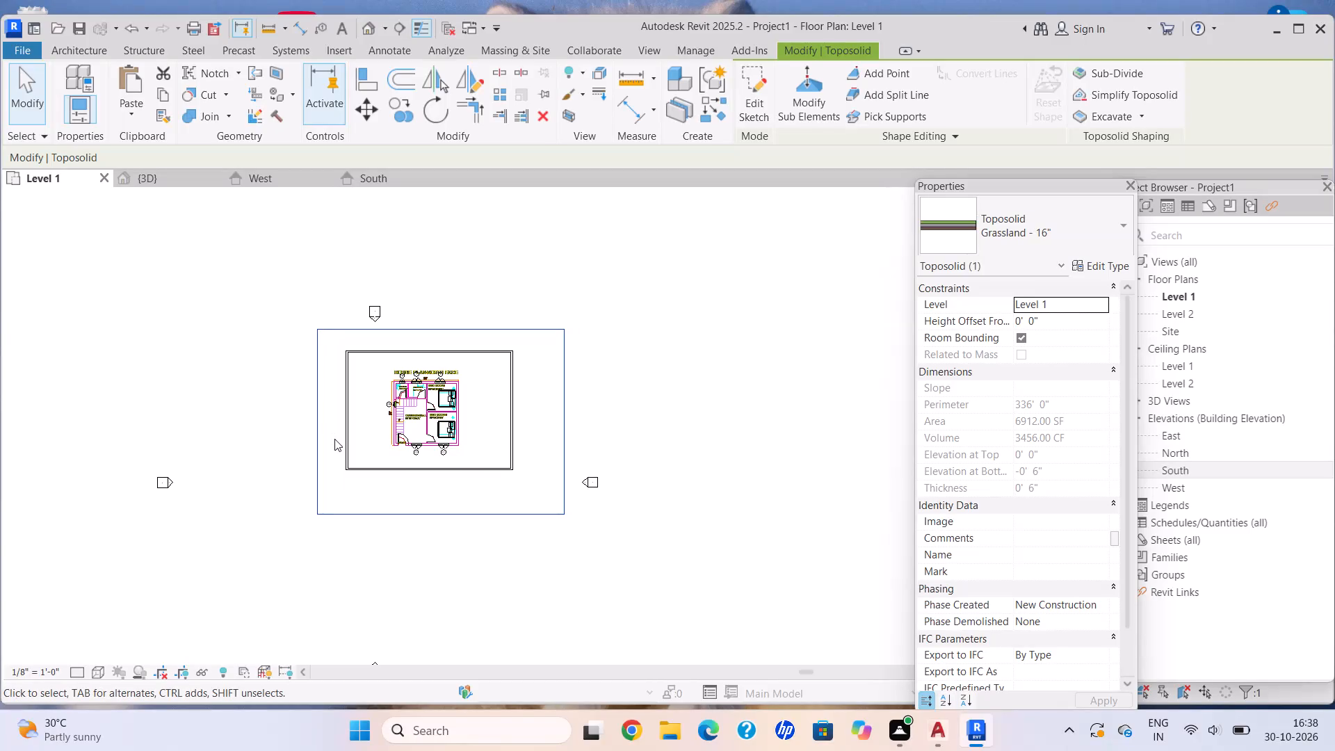
key("Left")
Edit the toposolid's boundary sketch, moving its north edge outward to 12' from the boundary wall, and finish the sketch.
scroll(603, 546, "down", 1)
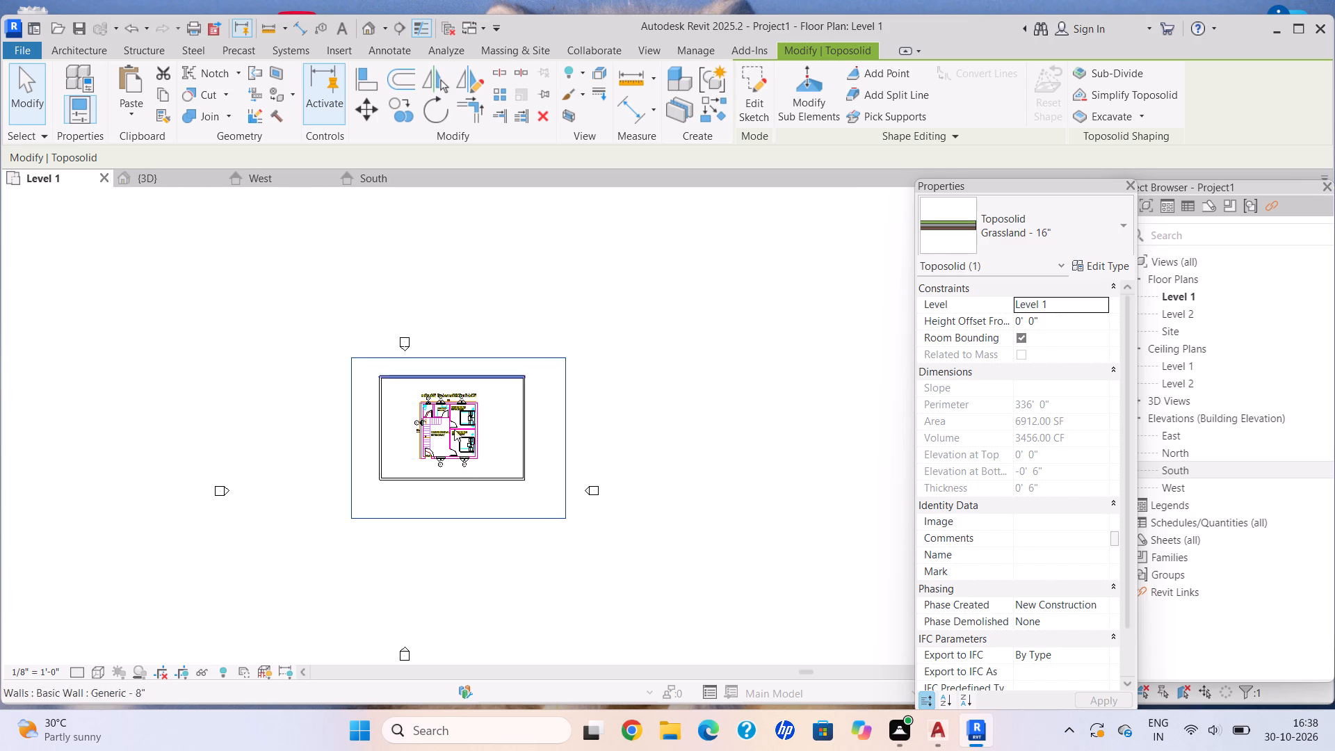
left_click(470, 355)
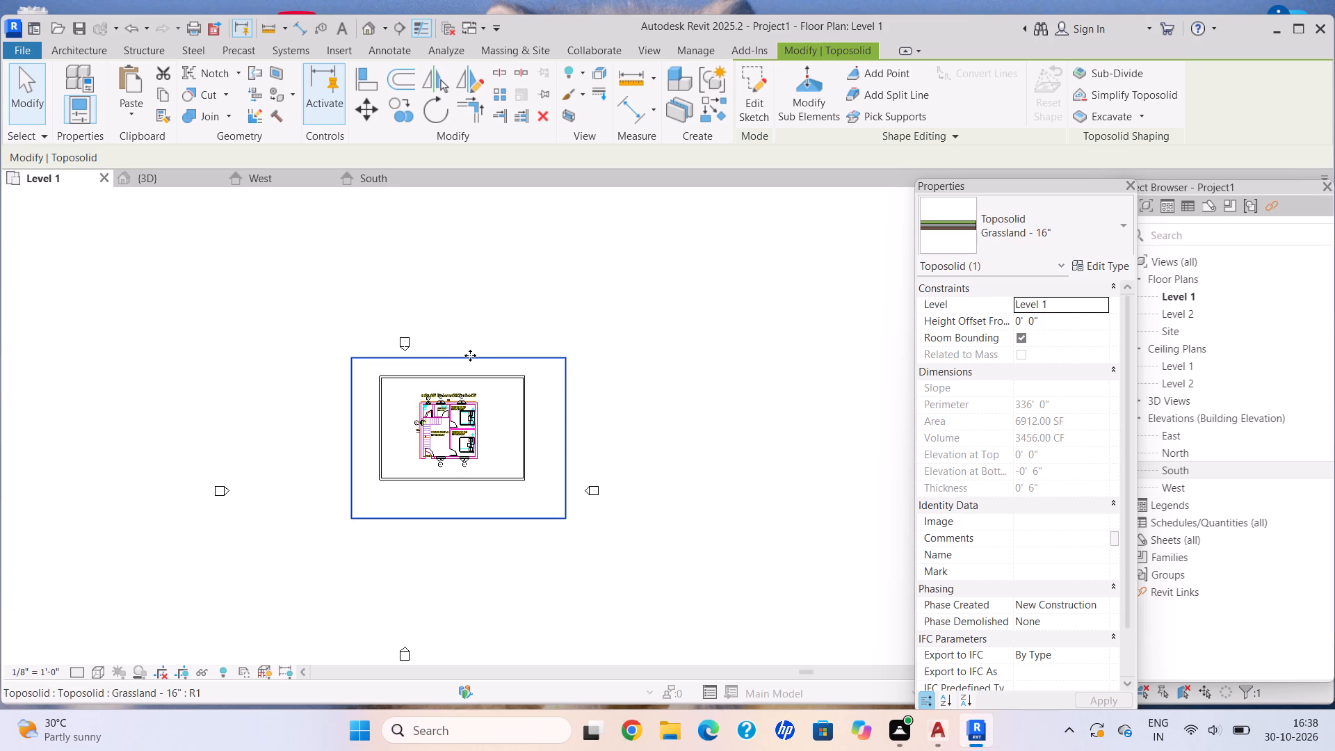
left_click(754, 111)
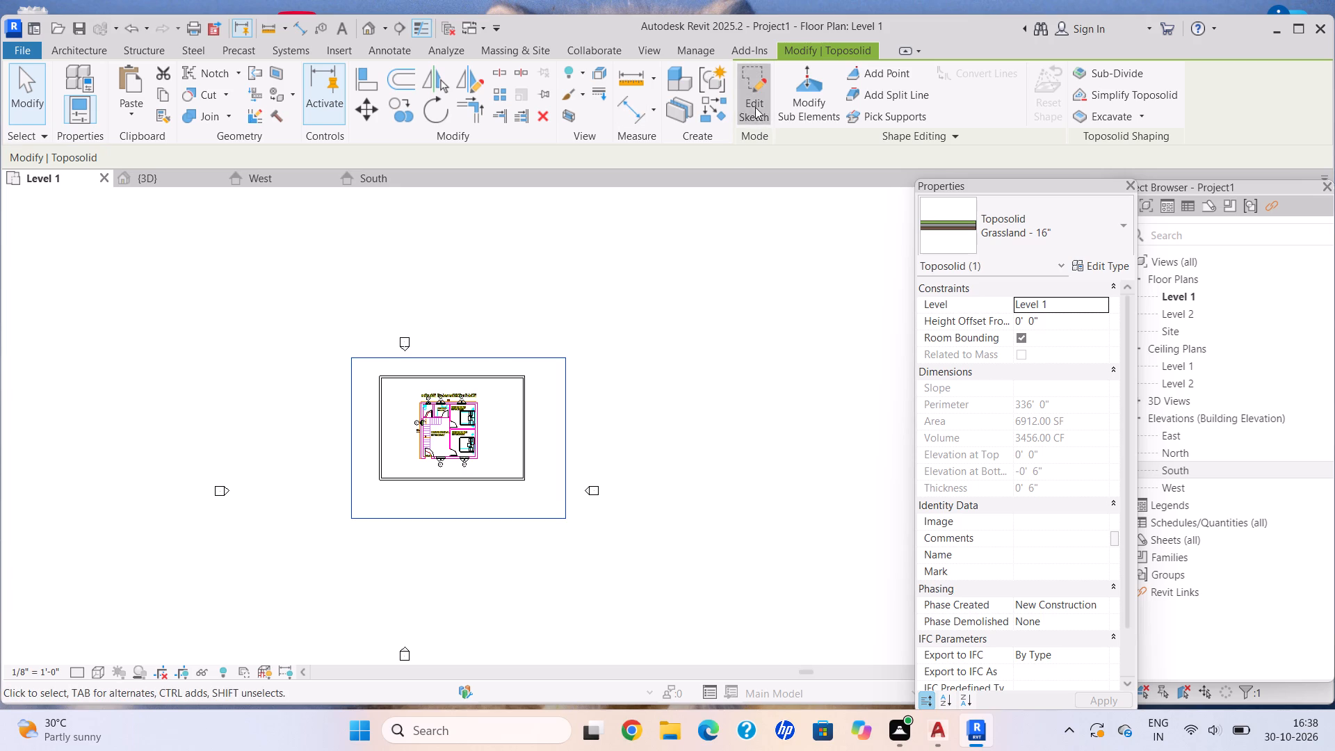
left_click_drag(446, 352, 435, 332)
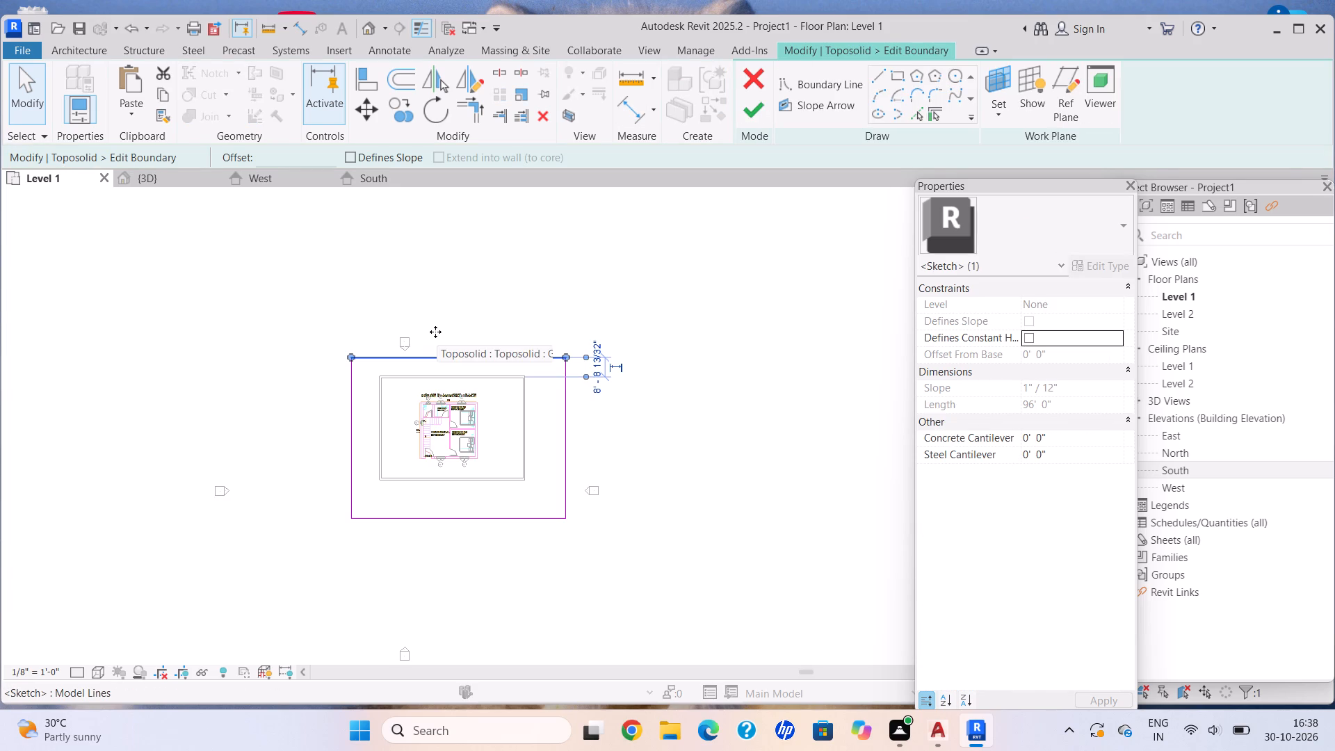
left_click_drag(435, 332, 432, 343)
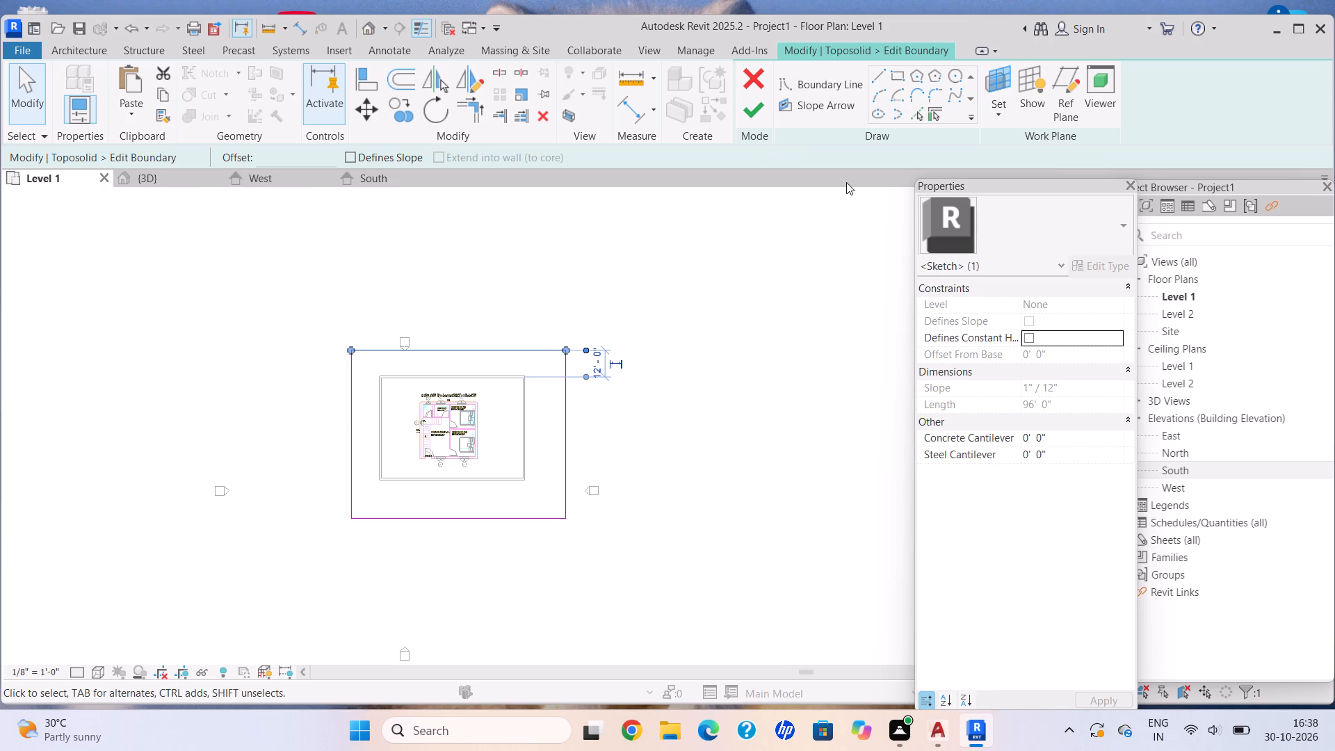
left_click(750, 99)
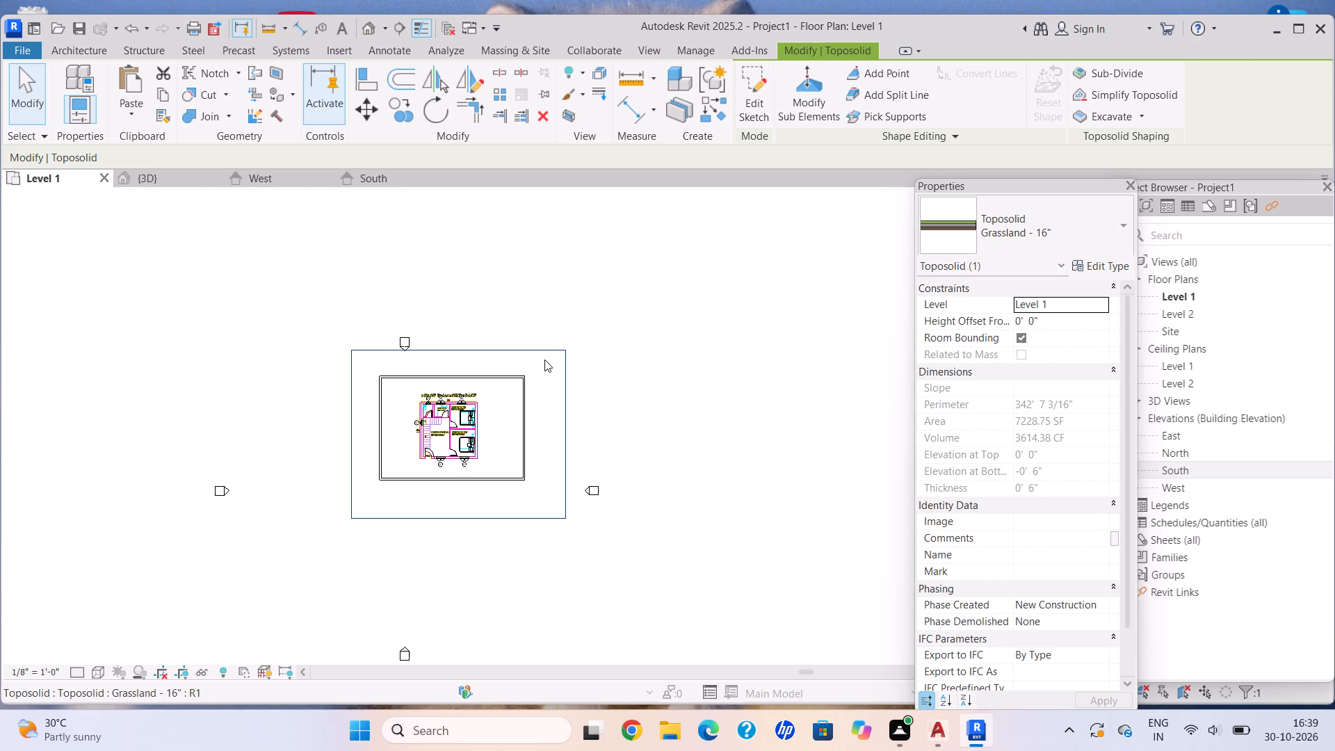
scroll(533, 412, "down", 1)
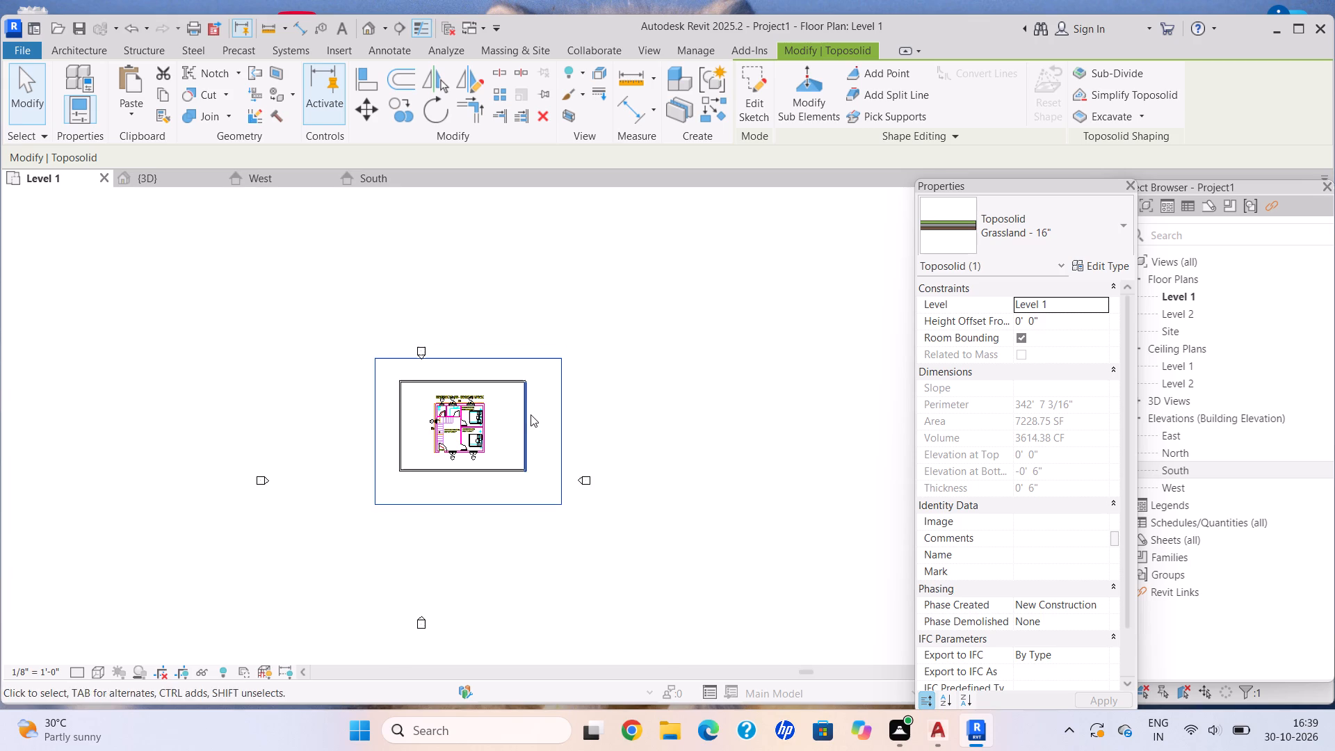
key("Escape")
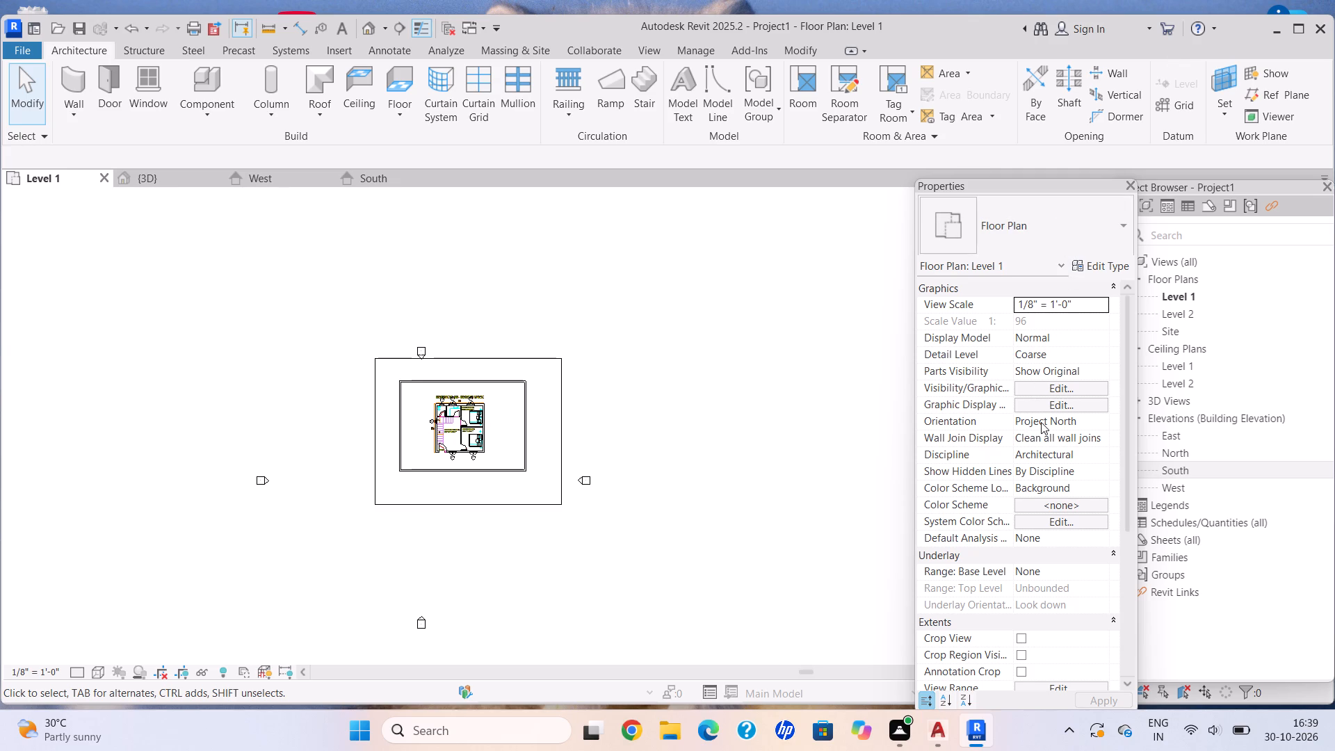
key("Escape")
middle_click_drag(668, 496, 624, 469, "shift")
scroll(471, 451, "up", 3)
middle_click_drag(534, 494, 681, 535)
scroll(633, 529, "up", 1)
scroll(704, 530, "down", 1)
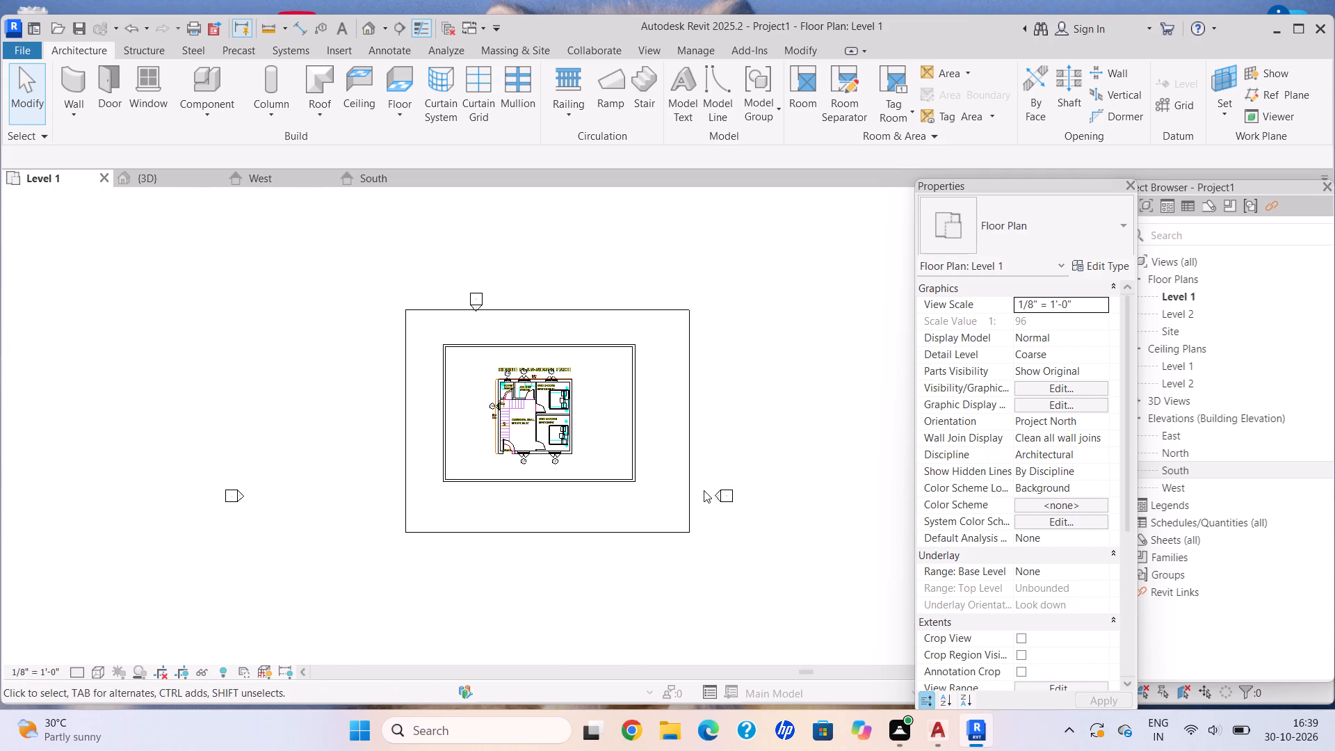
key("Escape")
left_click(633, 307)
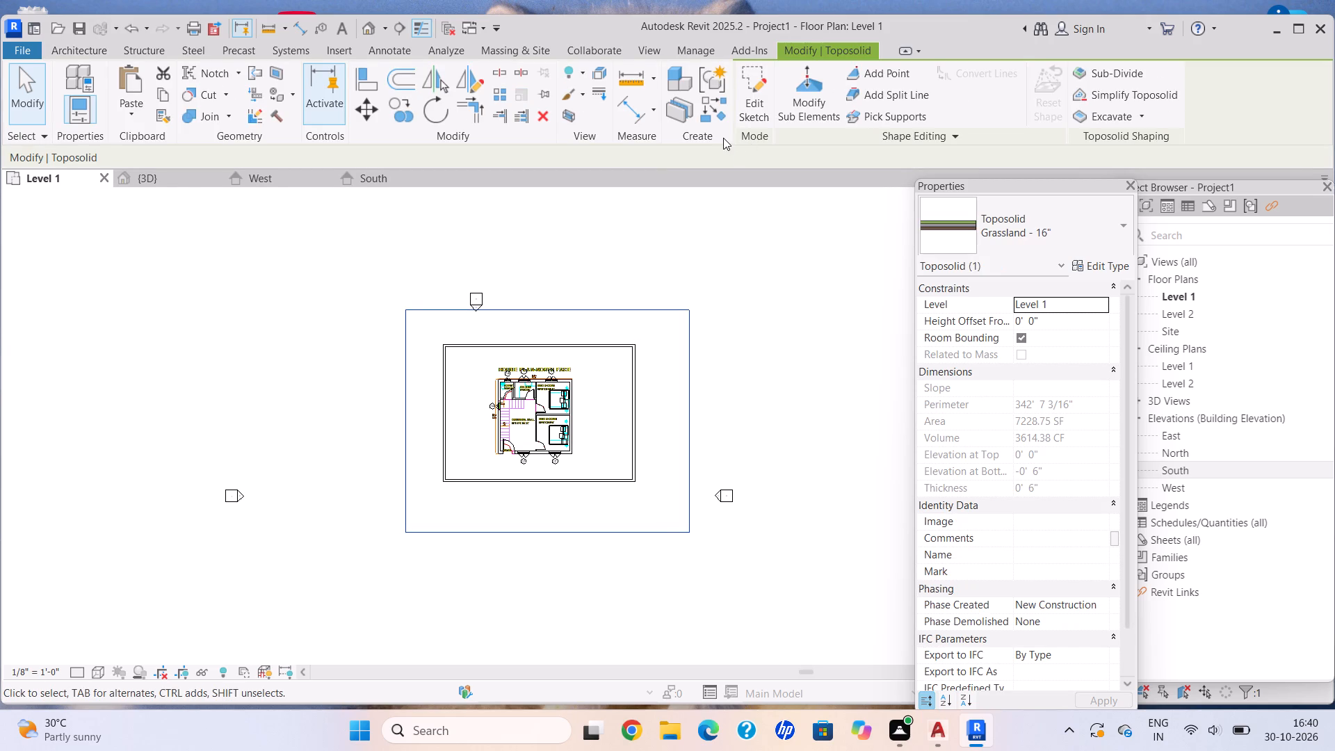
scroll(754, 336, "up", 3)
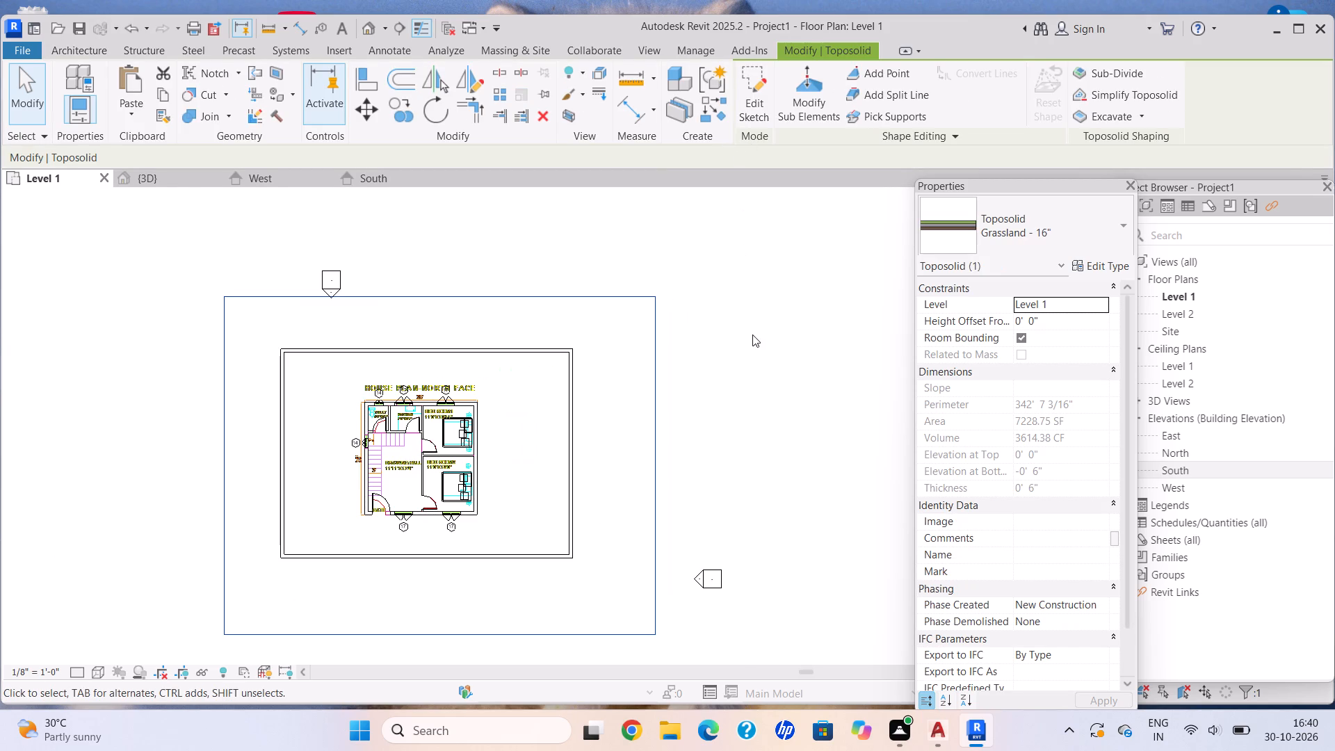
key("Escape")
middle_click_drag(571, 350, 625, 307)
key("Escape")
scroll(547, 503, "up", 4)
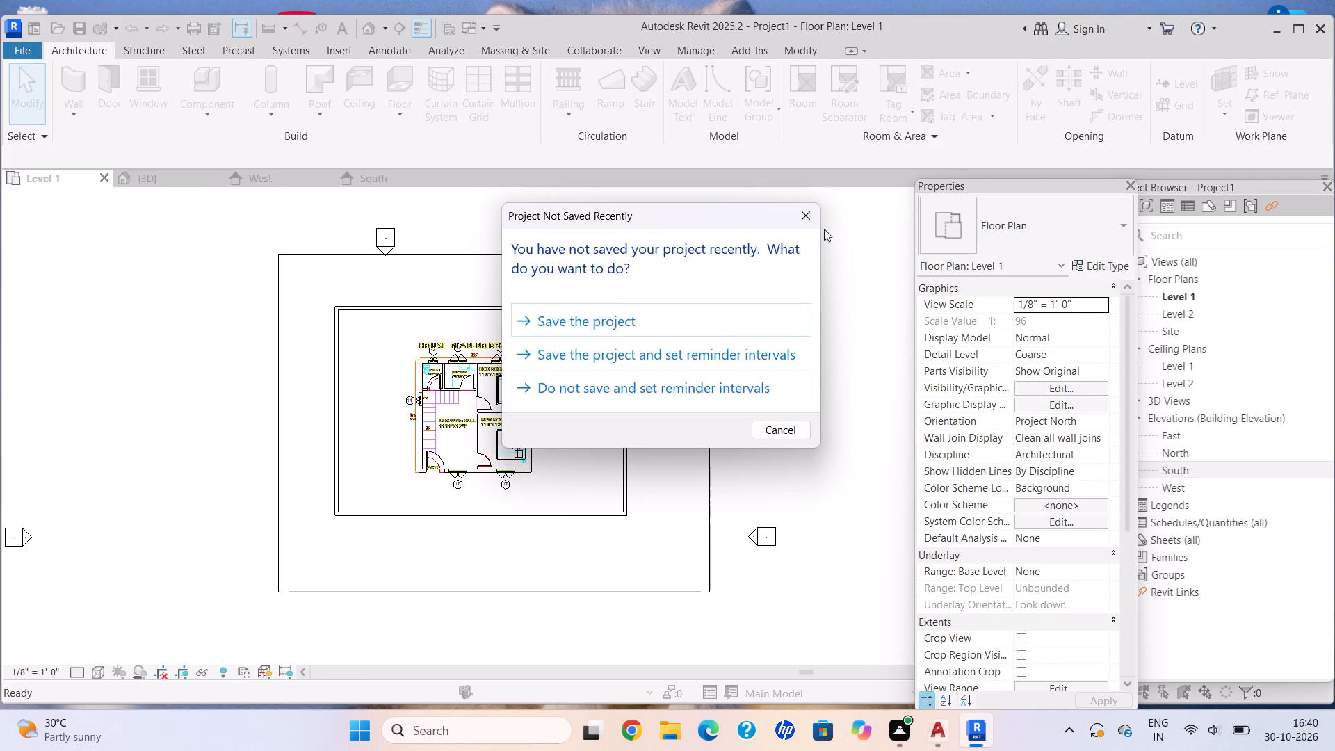
Dismiss the project save reminder without saving.
left_click(812, 211)
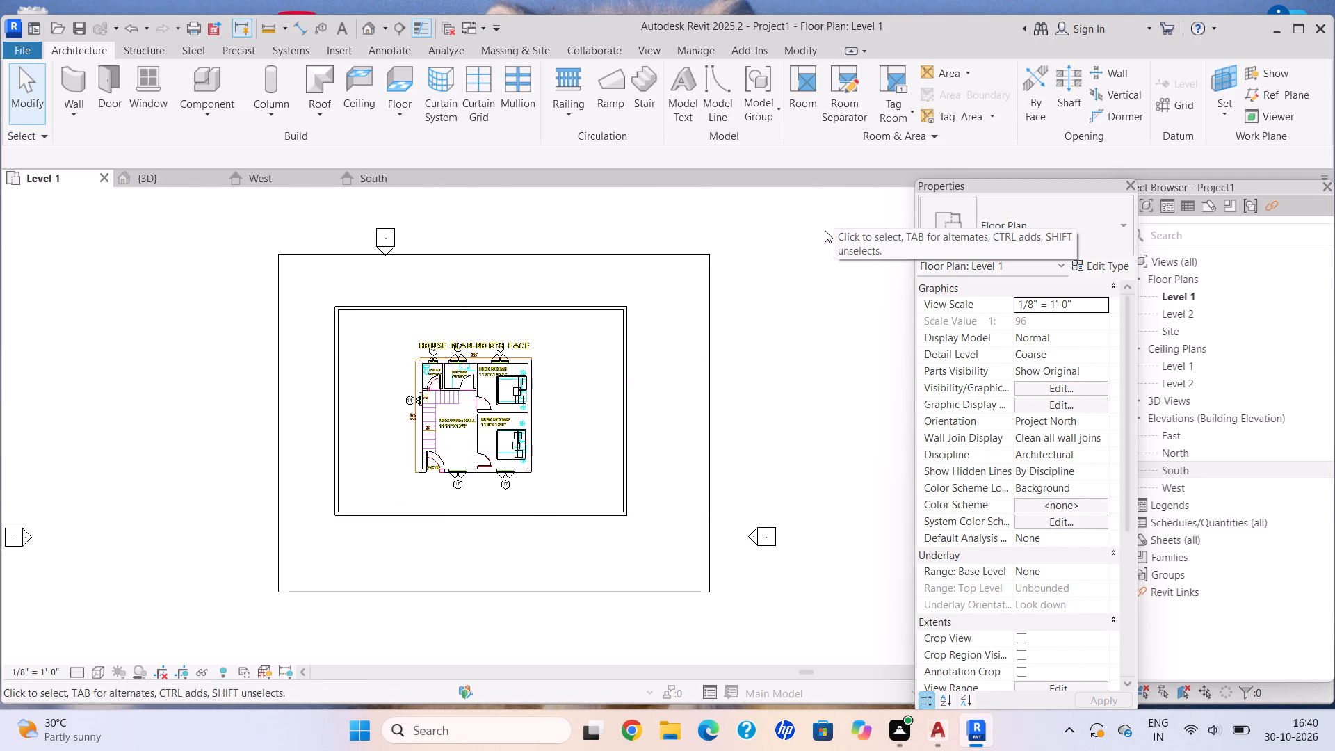
Nudge the north boundary wall slightly farther outward from the house in the Level 1 plan.
middle_click_drag(825, 232, 845, 251)
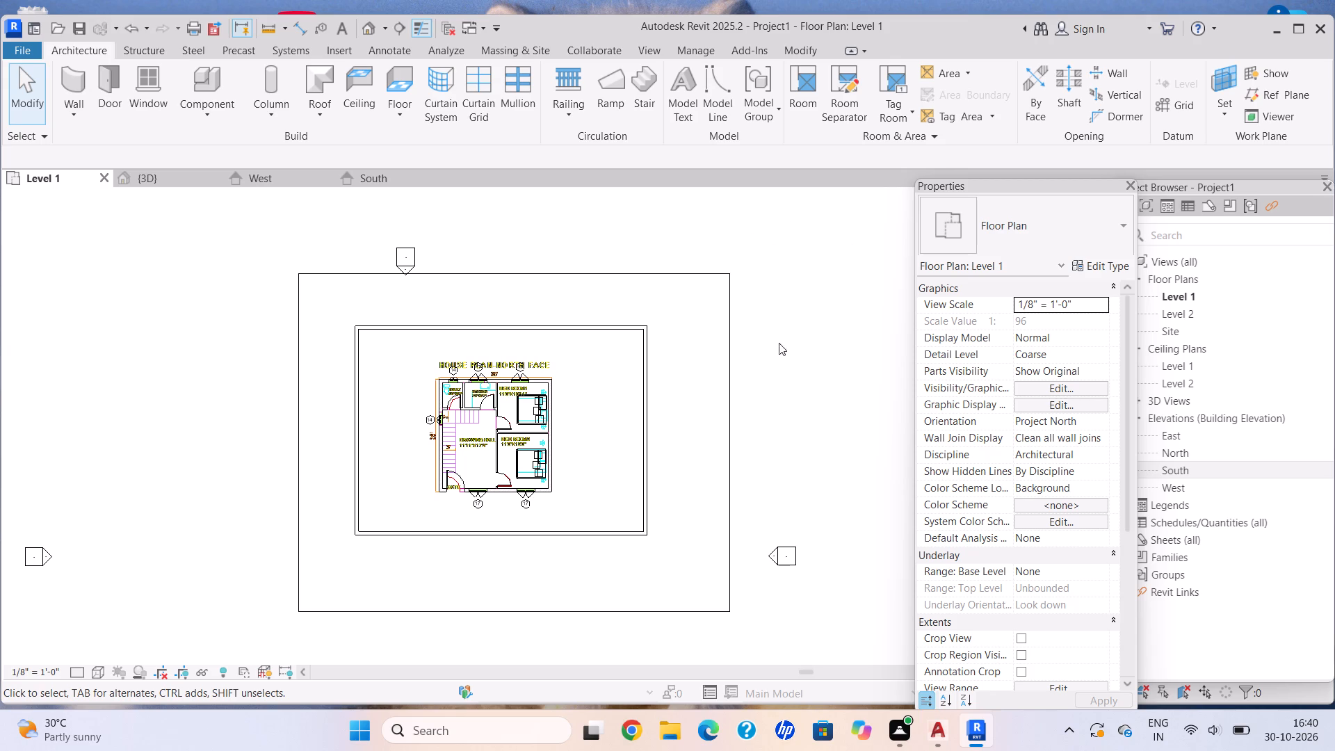
scroll(731, 322, "down", 1)
middle_click_drag(731, 322, 743, 309)
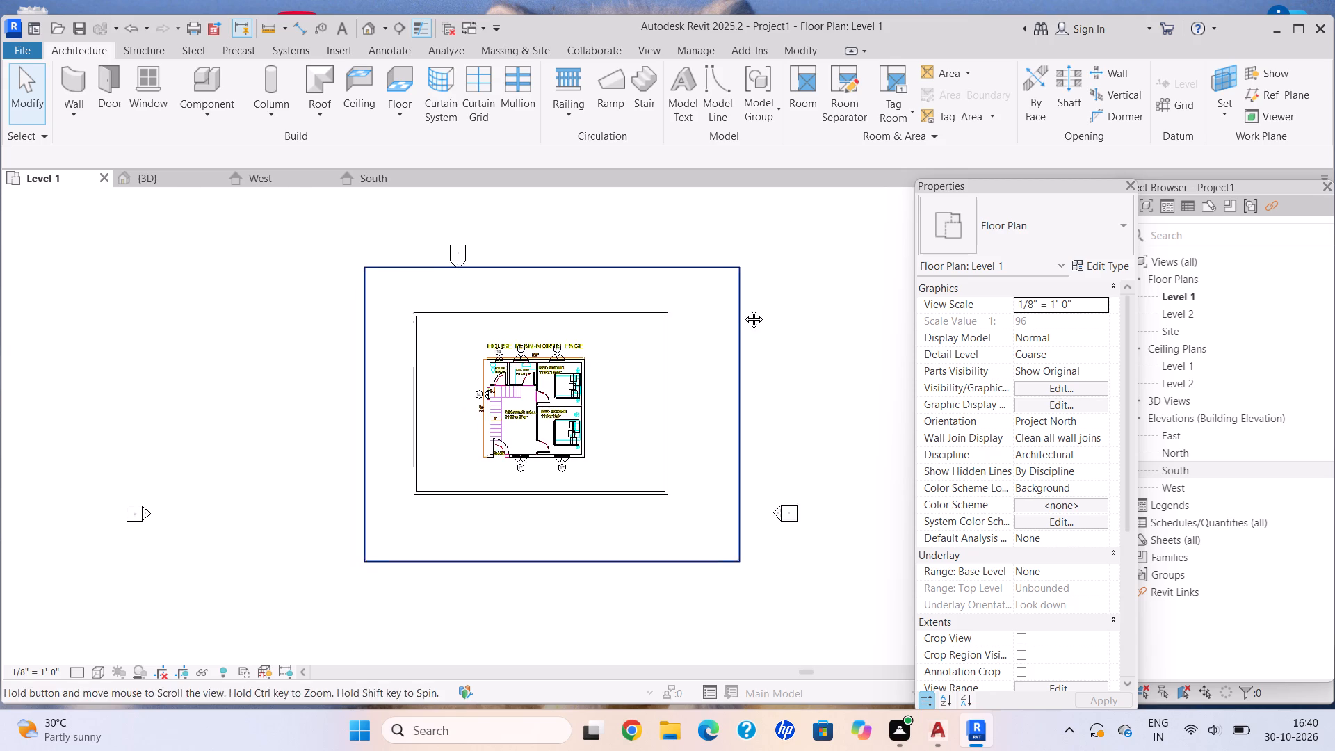
middle_click_drag(743, 309, 748, 309)
scroll(749, 309, "up", 1)
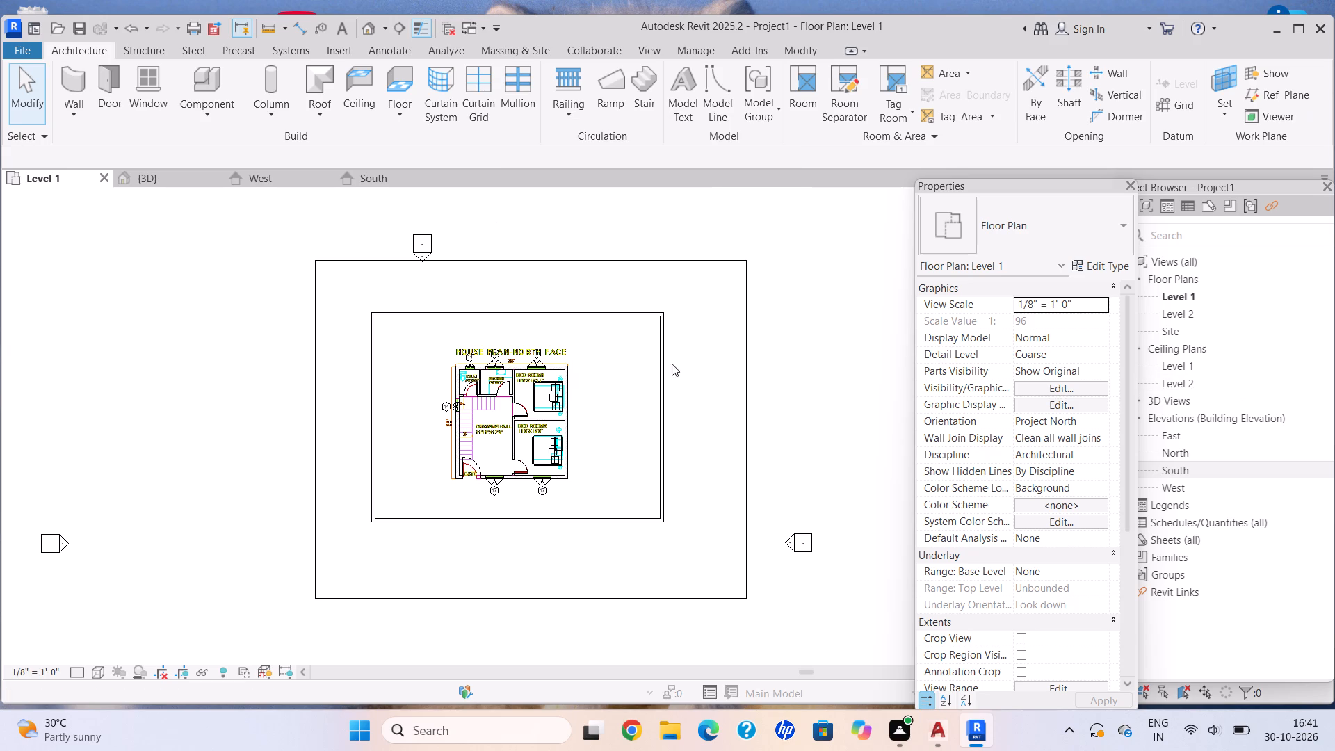
left_click(599, 321)
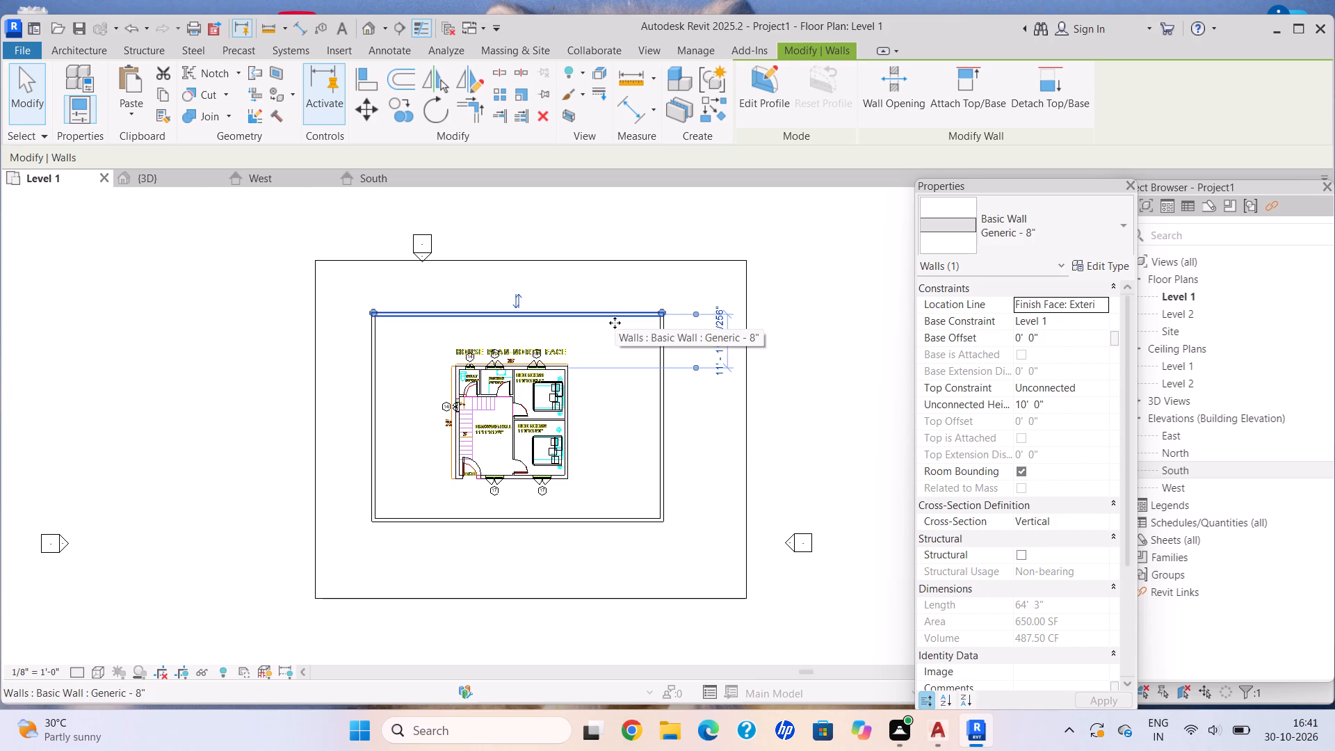
key("Up")
key("Escape")
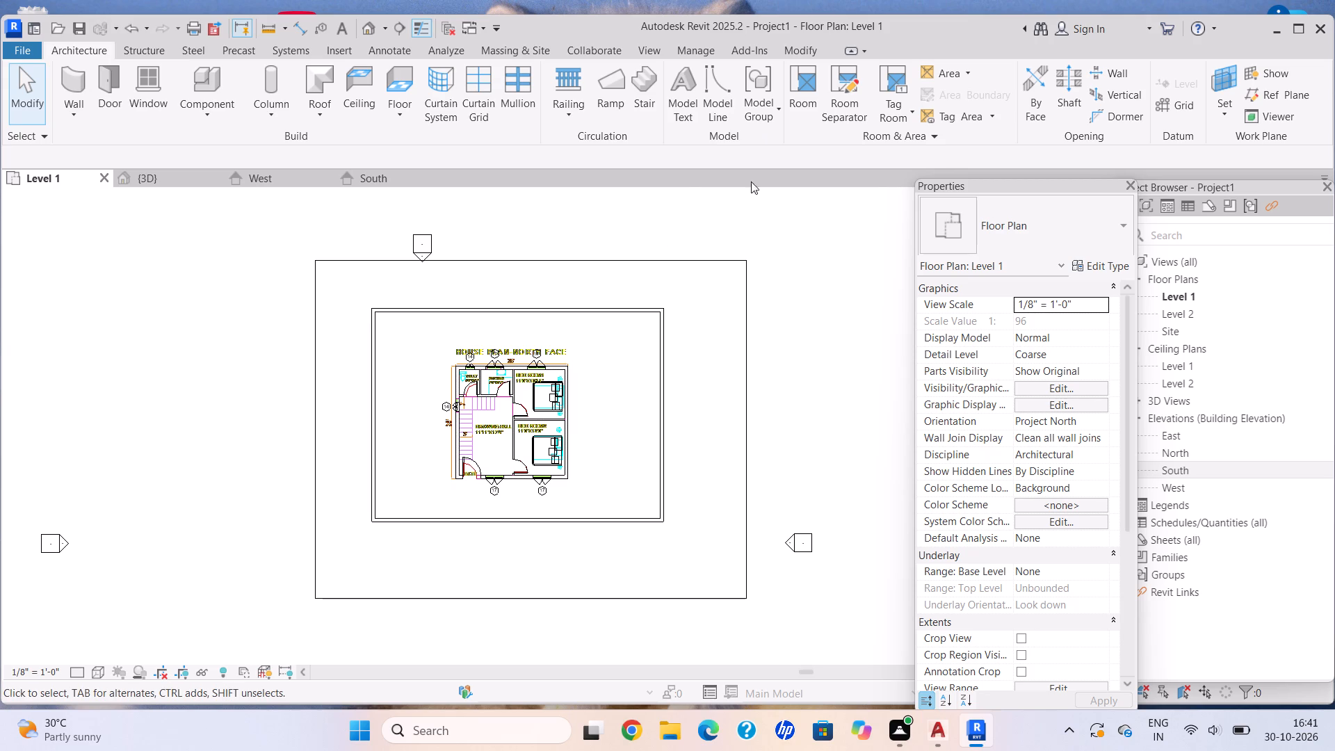
In the 3D view, set the unconnected height of the east boundary wall to 5'.
scroll(640, 371, "up", 1)
middle_click_drag(645, 371, 715, 350)
middle_click_drag(787, 357, 763, 382)
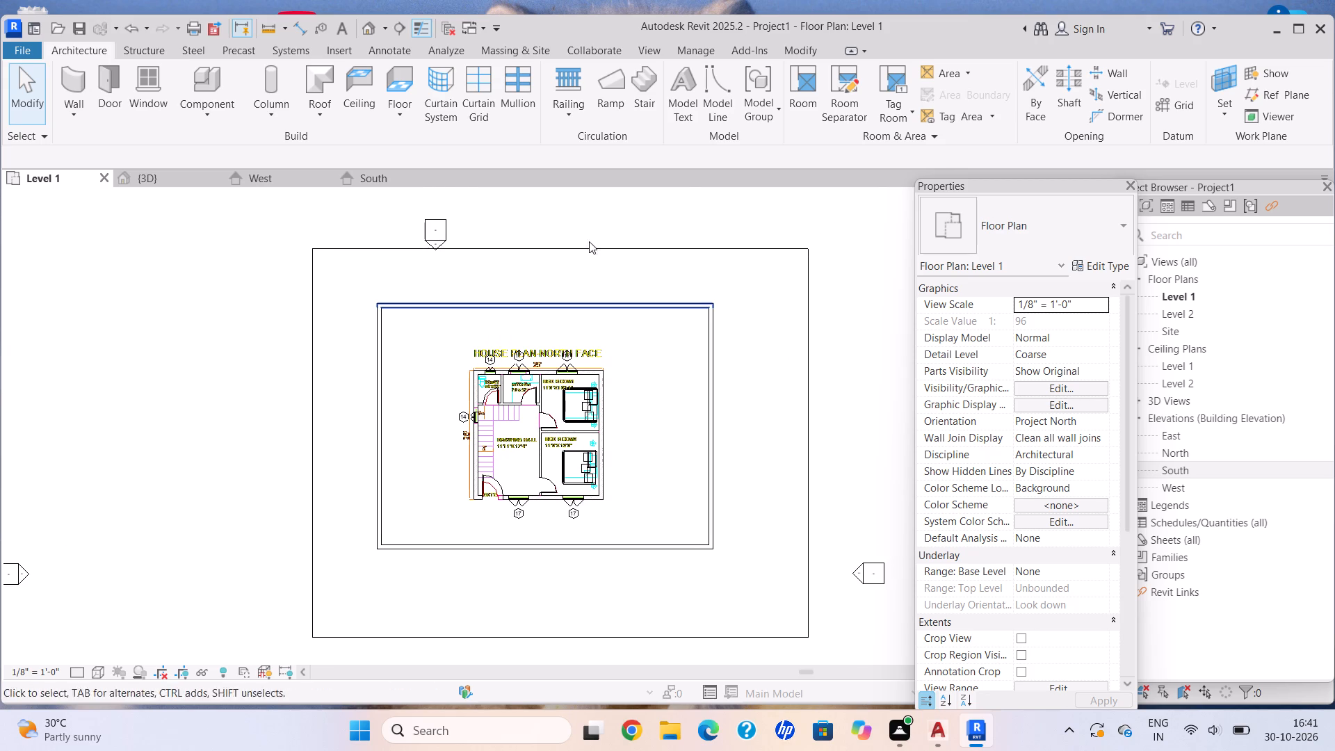
scroll(392, 163, "down", 1)
scroll(606, 391, "up", 2)
left_click(166, 176)
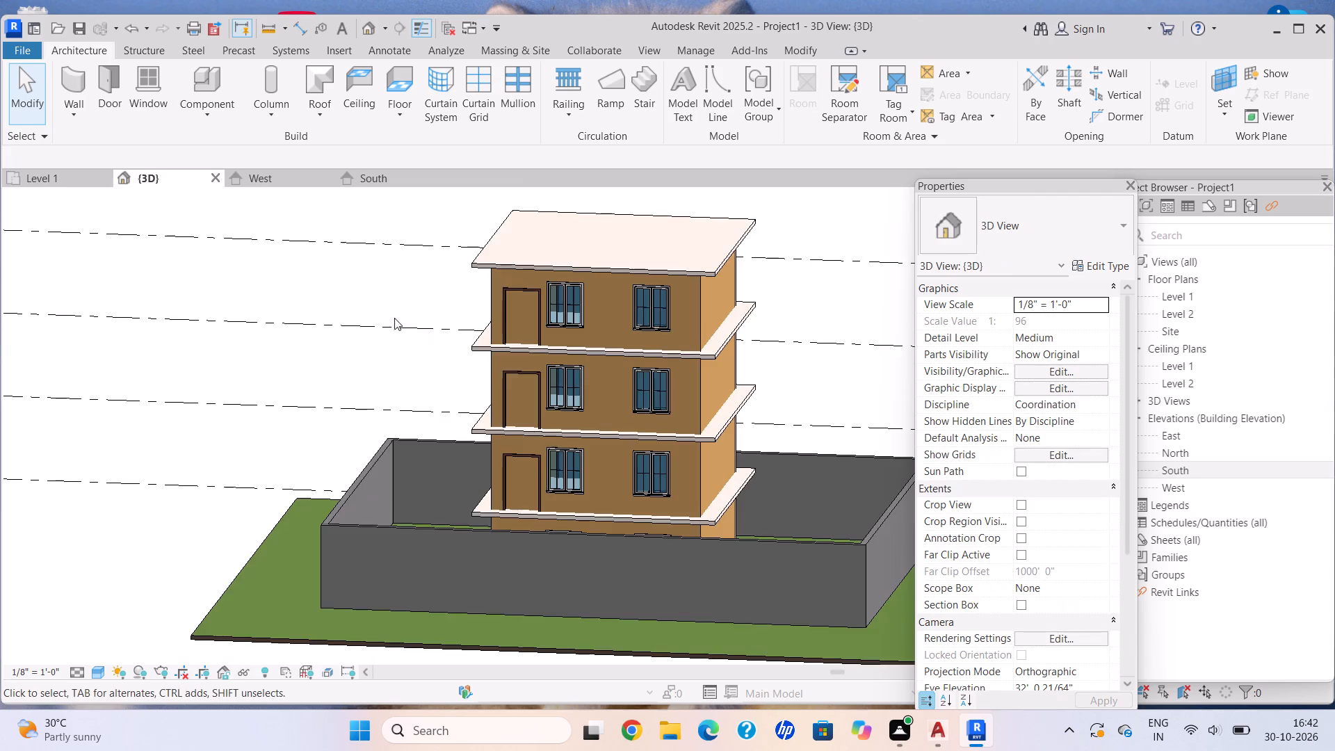
middle_click_drag(526, 378, 505, 389)
middle_click_drag(460, 403, 386, 421)
middle_click_drag(585, 576, 521, 403)
scroll(545, 444, "up", 1)
key("Escape")
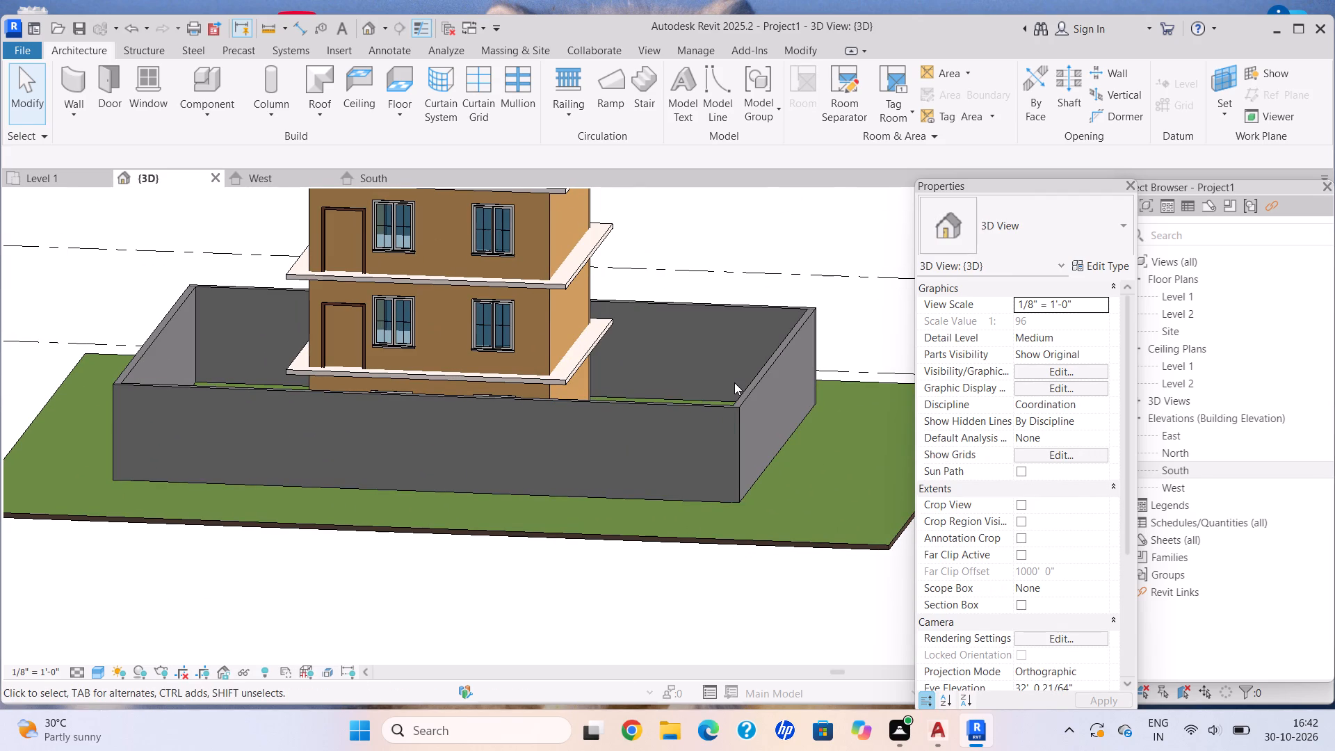
scroll(734, 382, "up", 1)
scroll(775, 427, "up", 1)
key("Escape")
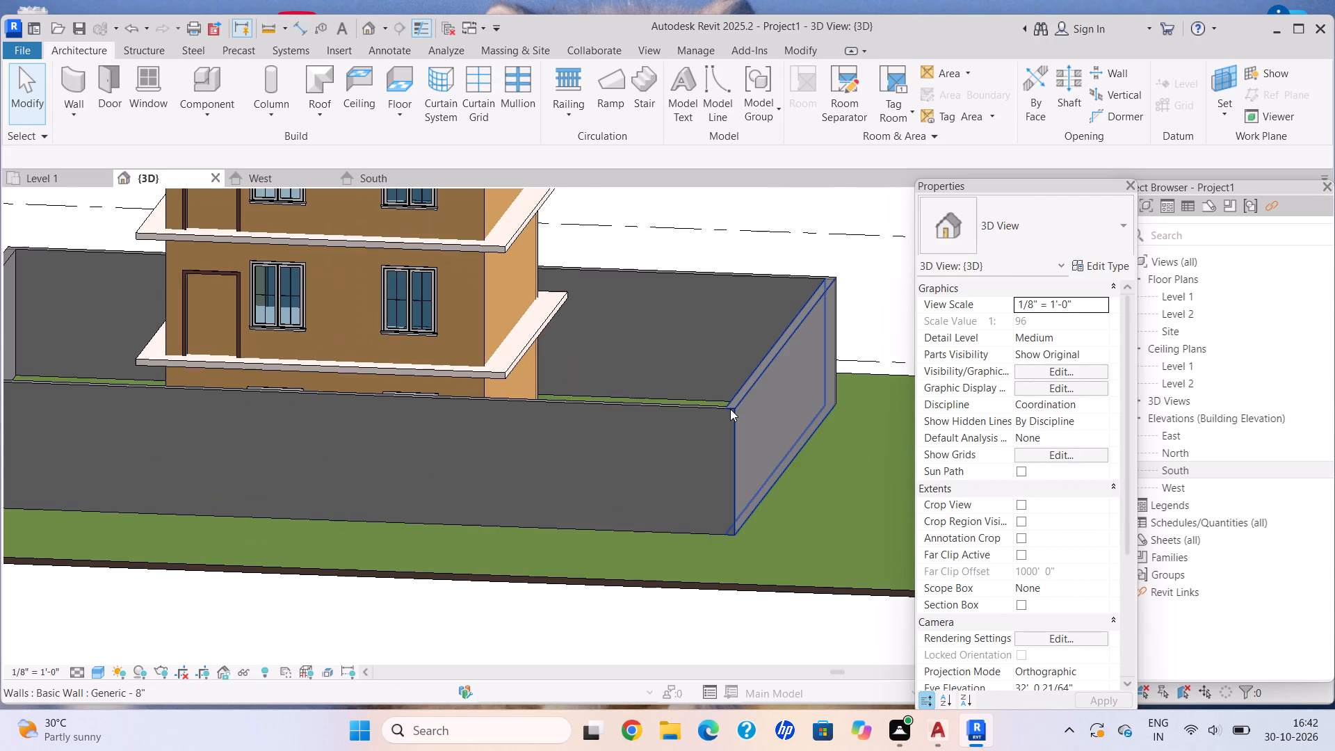
left_click(728, 406)
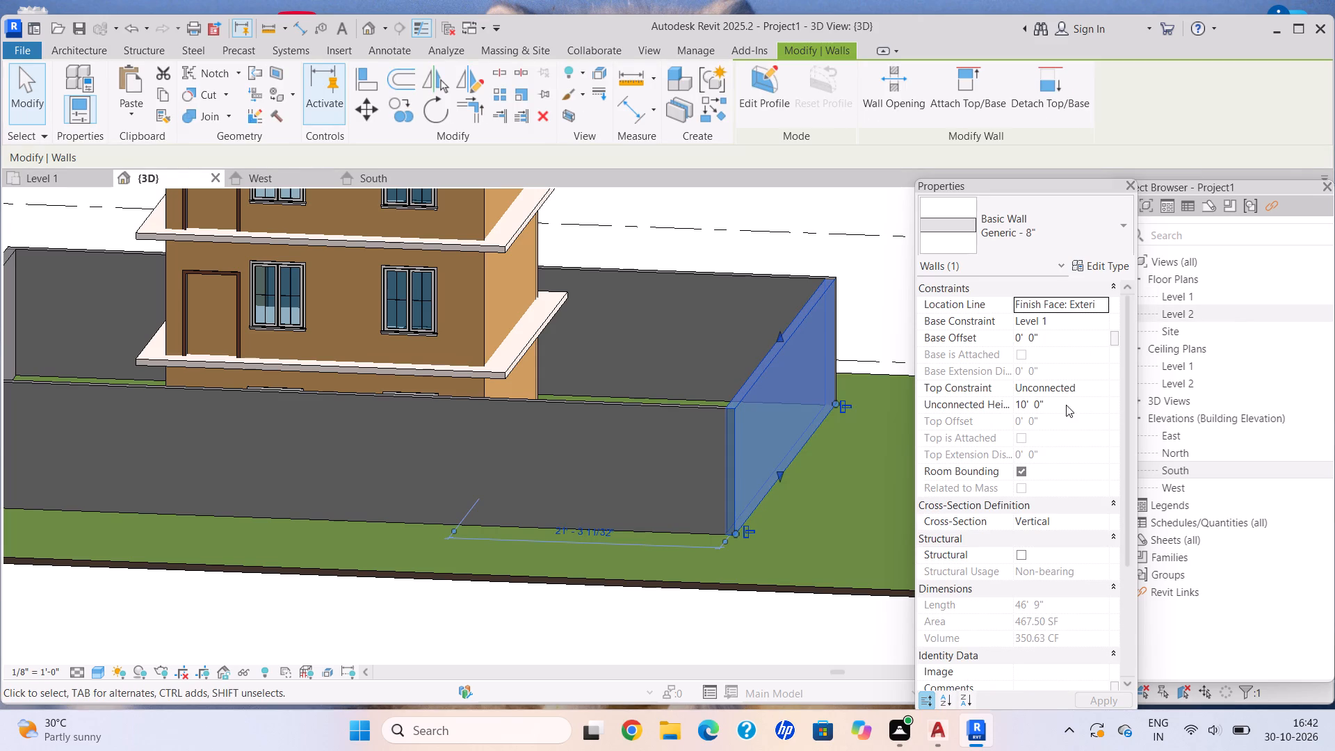
left_click(1066, 405)
key("BackSpace")
type("5'")
key("Return")
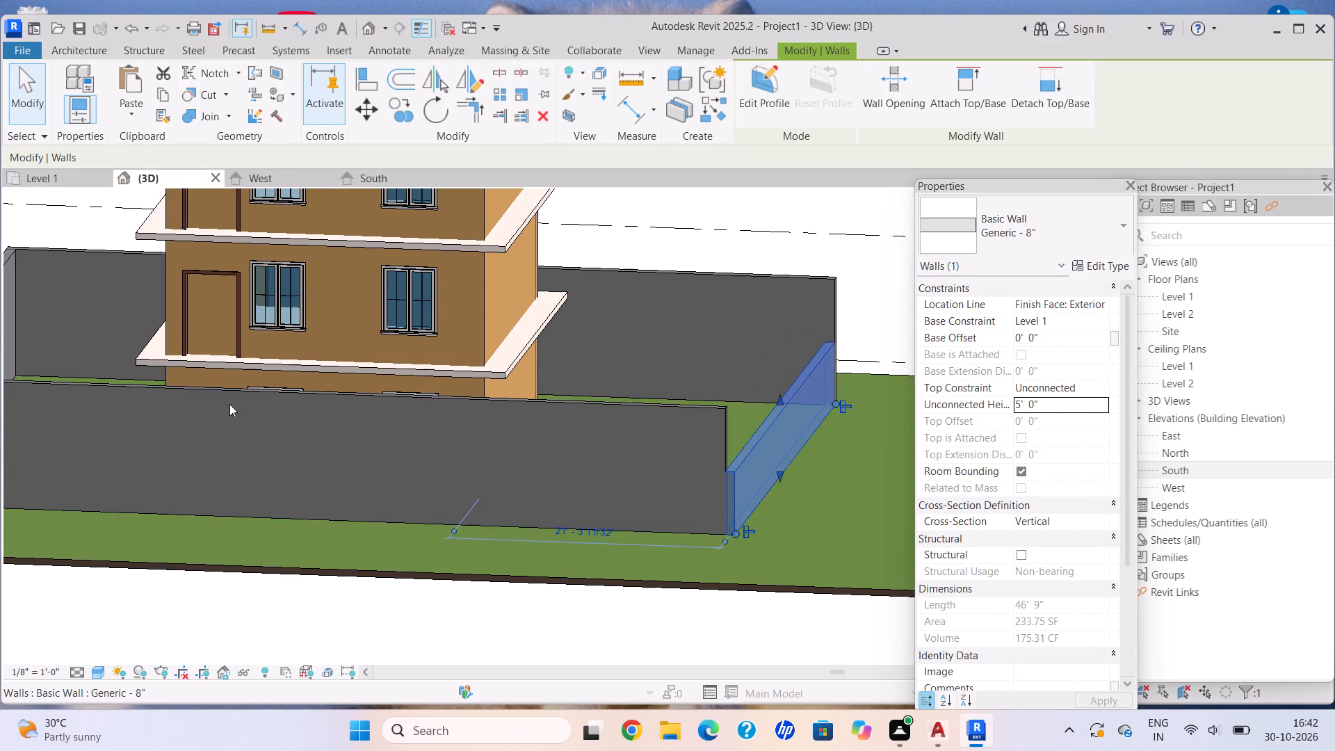
key("Escape")
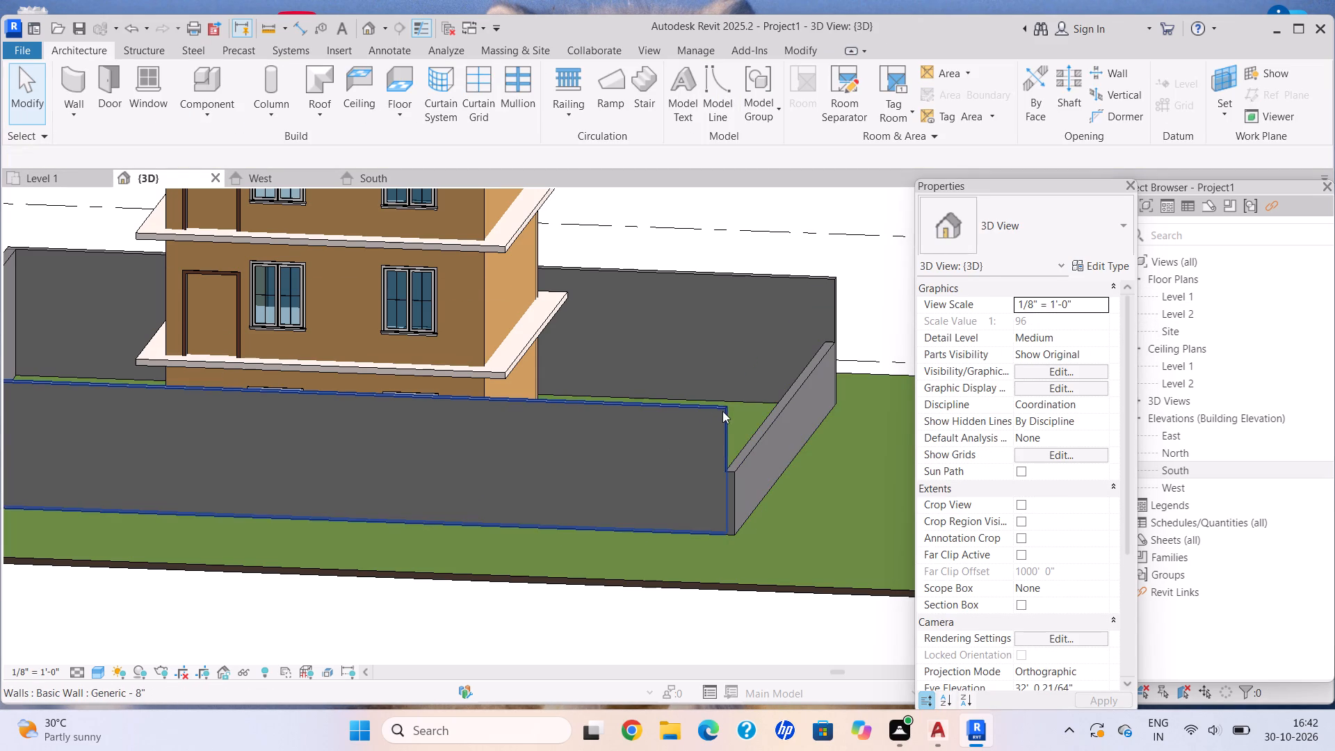
Set the unconnected height of the south boundary wall, on the house's door side, to 5'.
left_click(722, 411)
left_click(1071, 403)
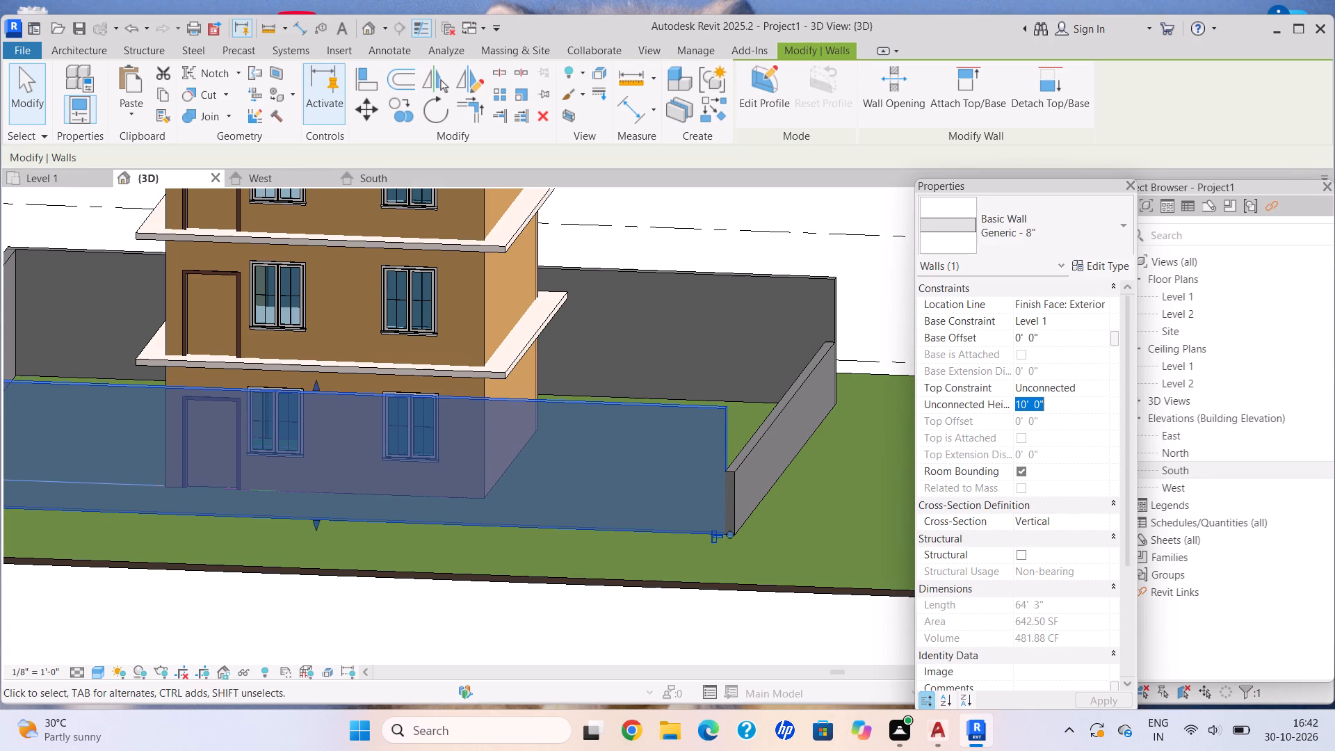
key("BackSpace")
key("5")
key("apostrophe")
key("Return")
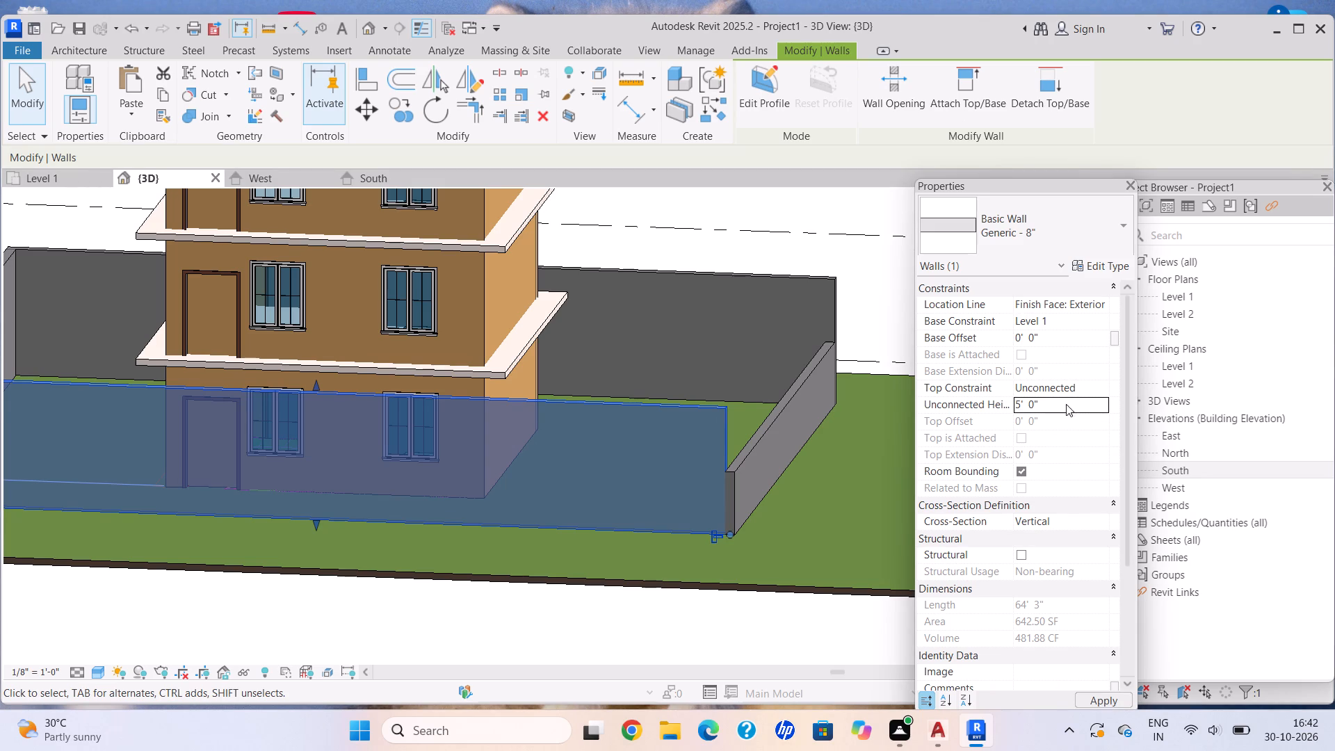
scroll(704, 394, "down", 1)
key("Escape")
Set the unconnected height of the north boundary wall to 5'.
middle_click_drag(722, 409, 553, 418, "shift")
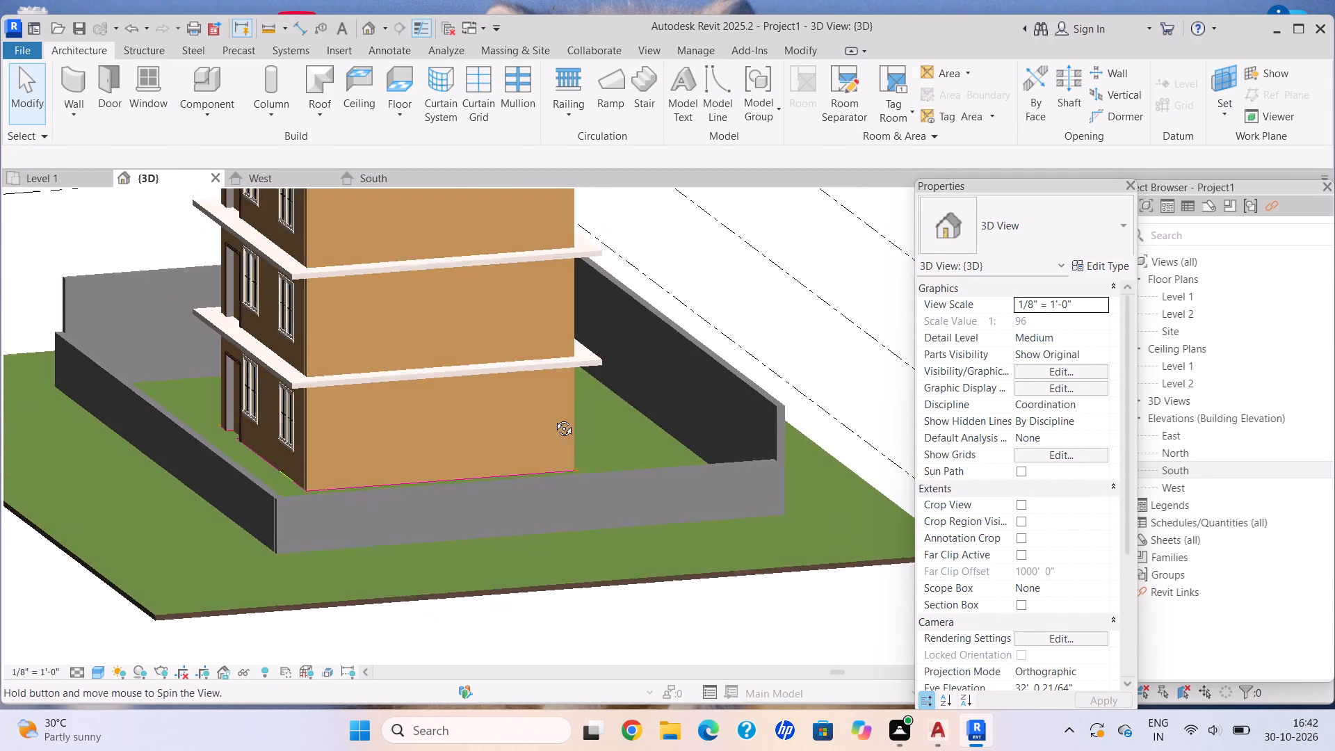
middle_click_drag(553, 418, 553, 417, "shift")
left_click(775, 410)
left_click(1045, 404)
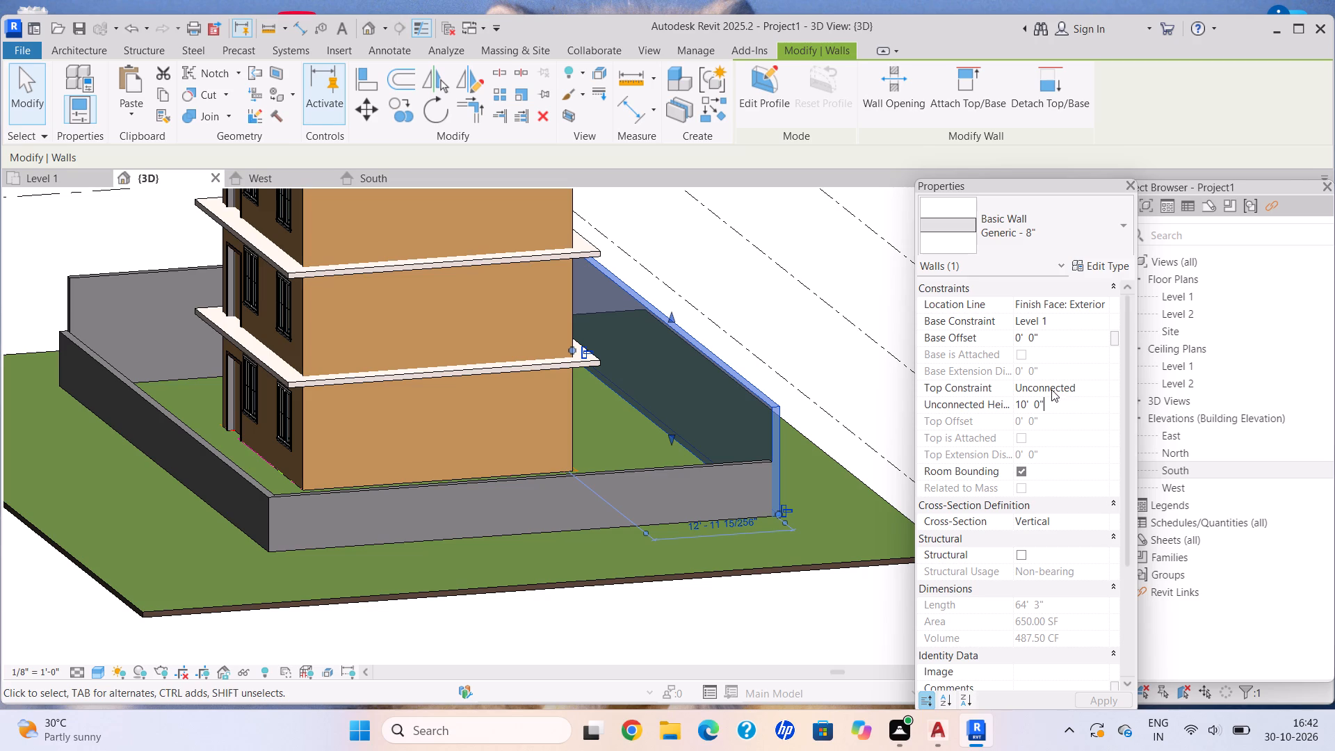
left_click(1065, 401)
key("BackSpace")
key("BackSpace")
key("5")
key("apostrophe")
key("Return")
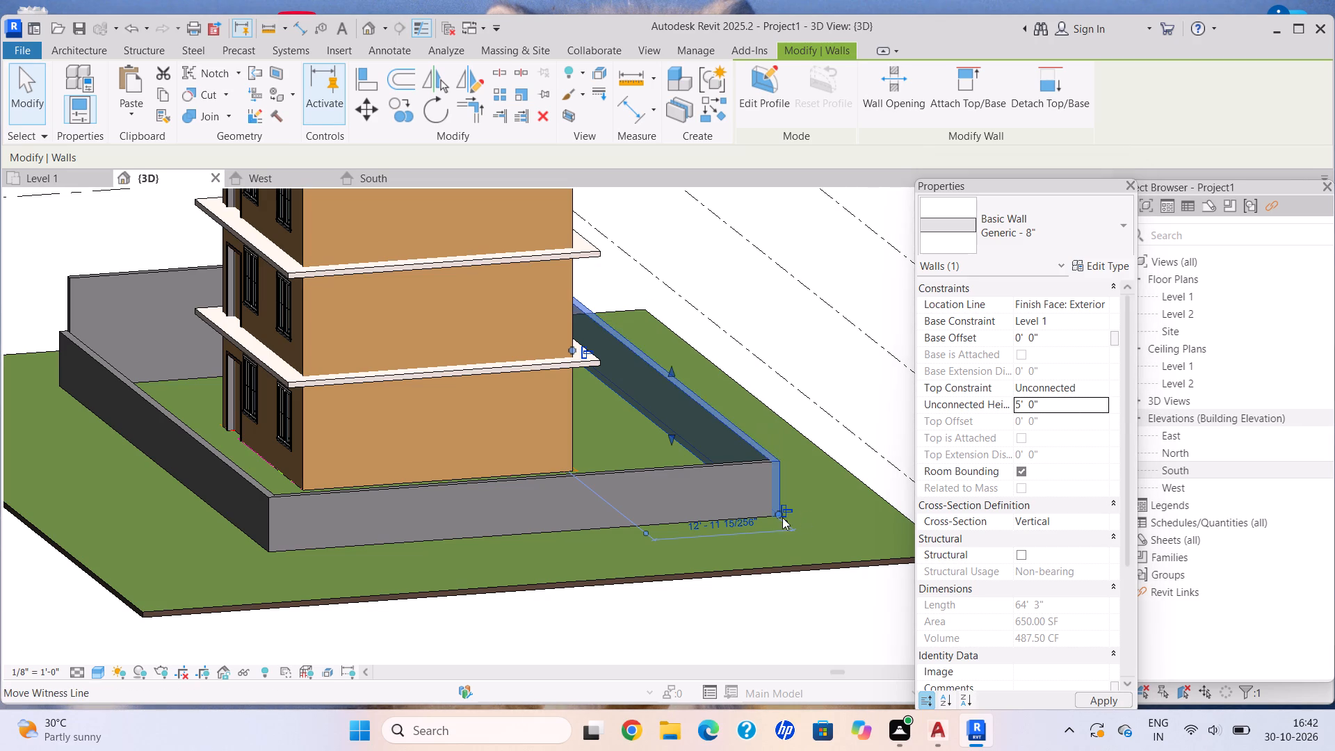
Set the unconnected height of the west boundary wall to 5'.
scroll(766, 510, "down", 5)
middle_click_drag(747, 517, 348, 524)
middle_click_drag(661, 479, 362, 429)
middle_click_drag(431, 420, 442, 428, "shift")
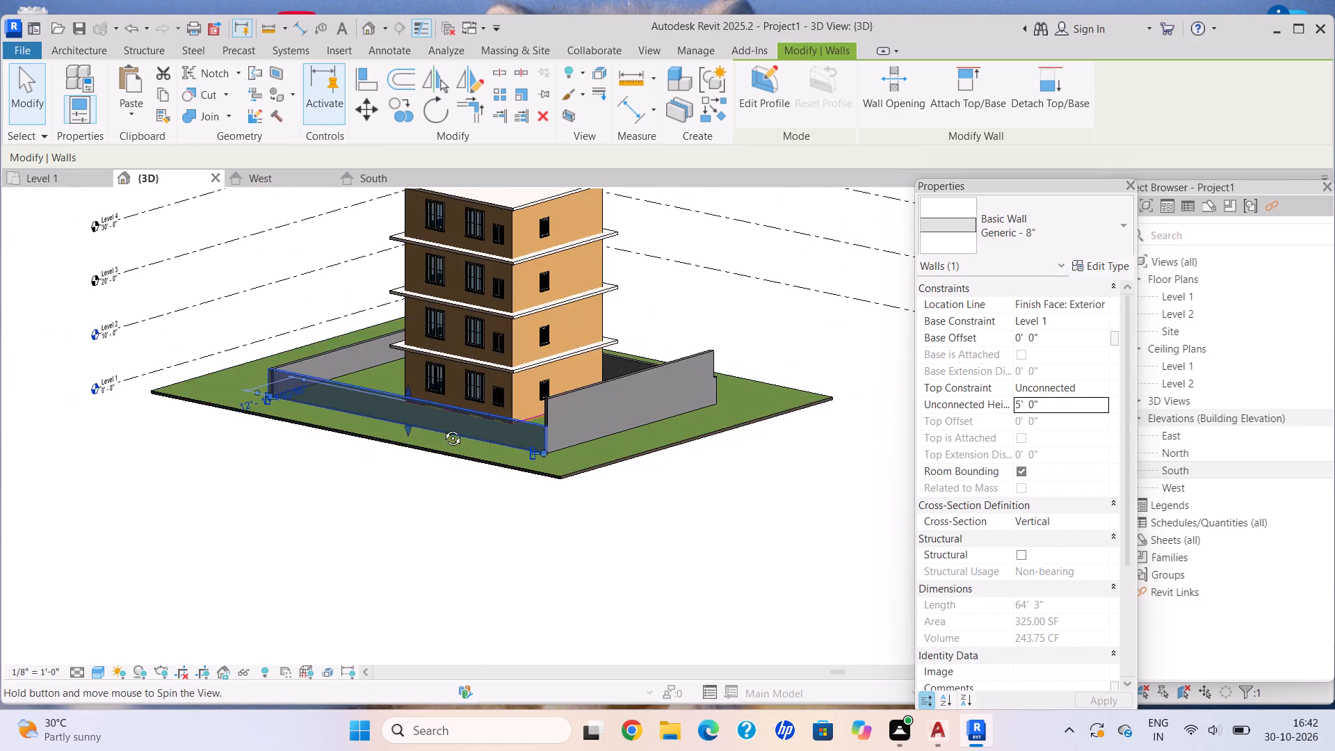
middle_click_drag(442, 428, 473, 469, "shift")
scroll(557, 414, "up", 6)
left_click(601, 389)
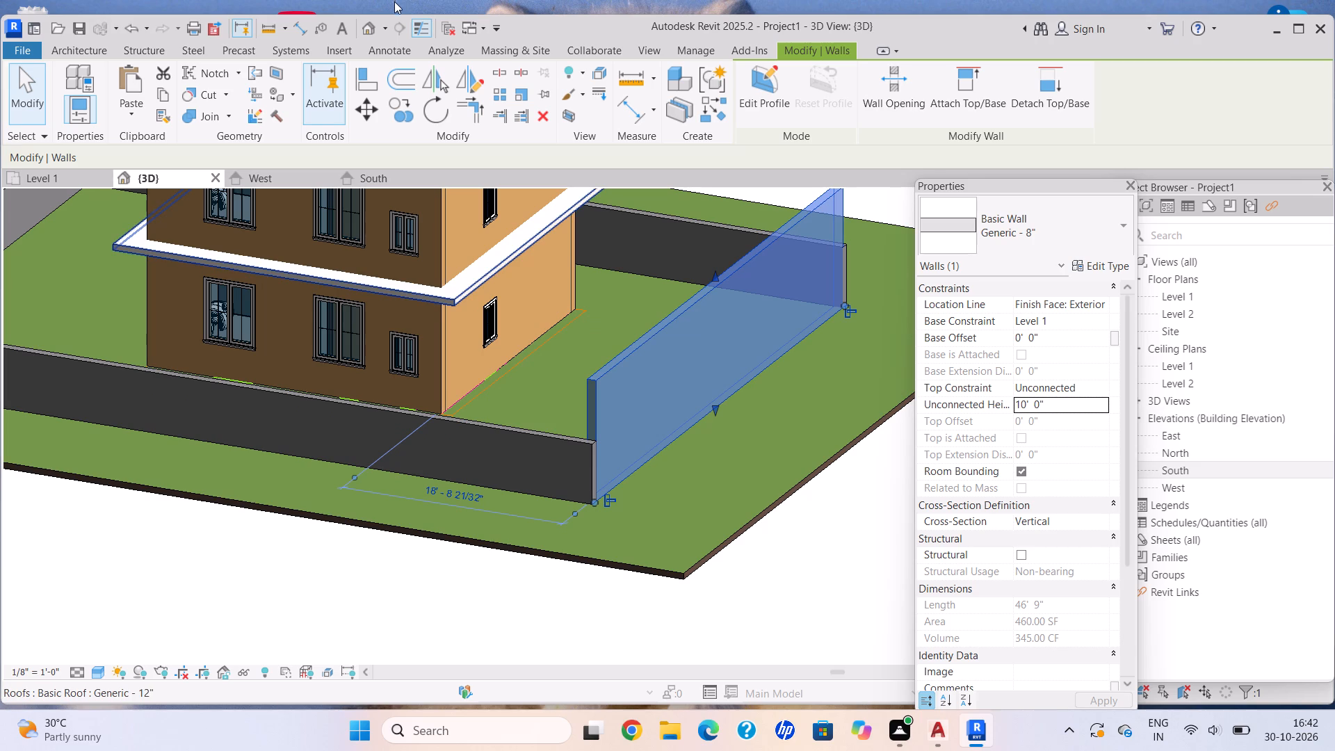
left_click(1085, 404)
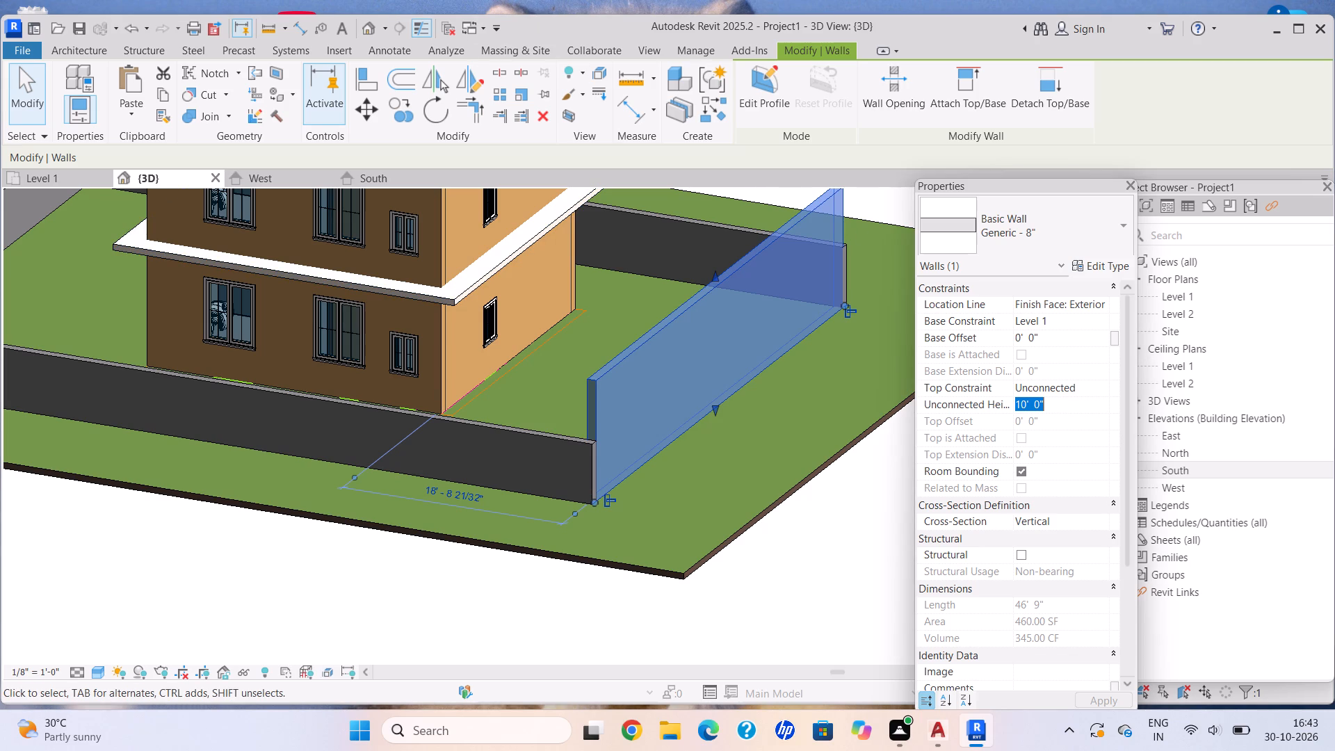
key("BackSpace")
type("5'")
key("Return")
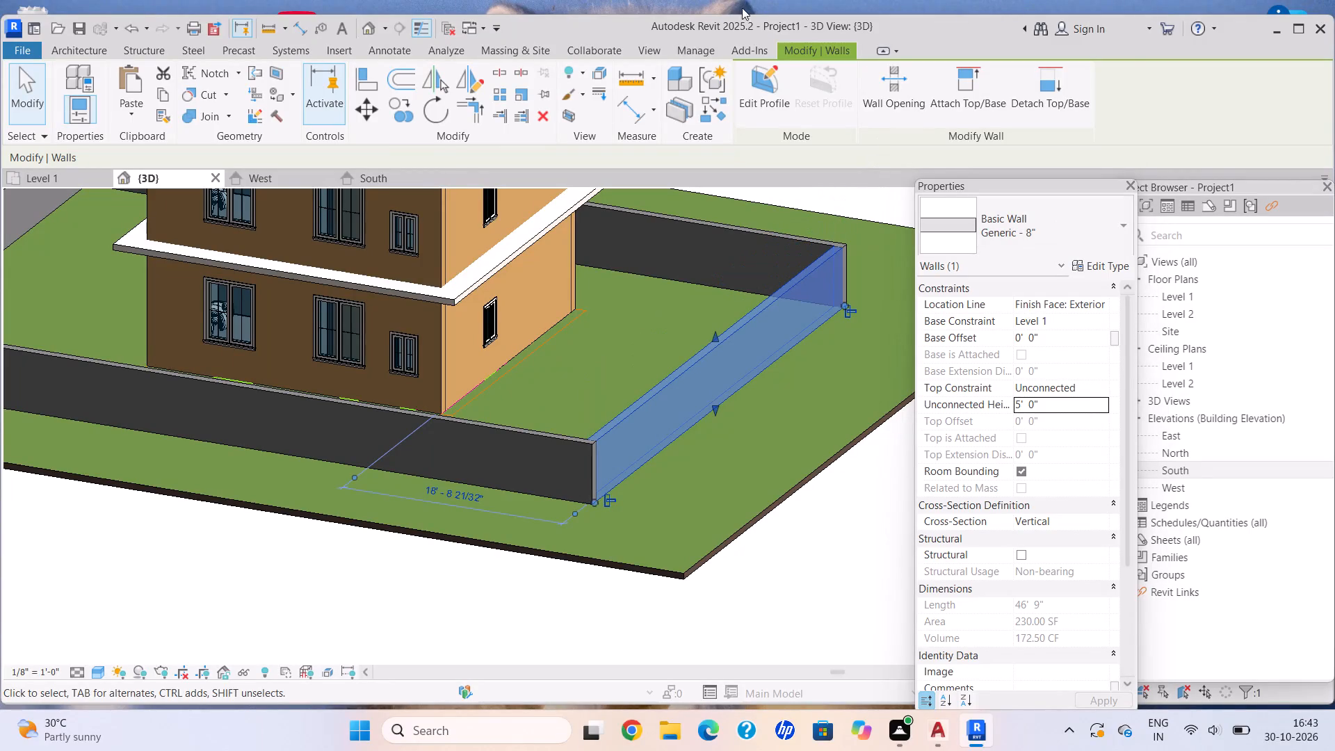
key("Escape")
Examine the lowered boundary walls and the ground around the house from the northwest corner.
scroll(596, 446, "down", 3)
middle_click_drag(526, 457, 499, 458, "shift")
scroll(499, 458, "up", 2, "shift")
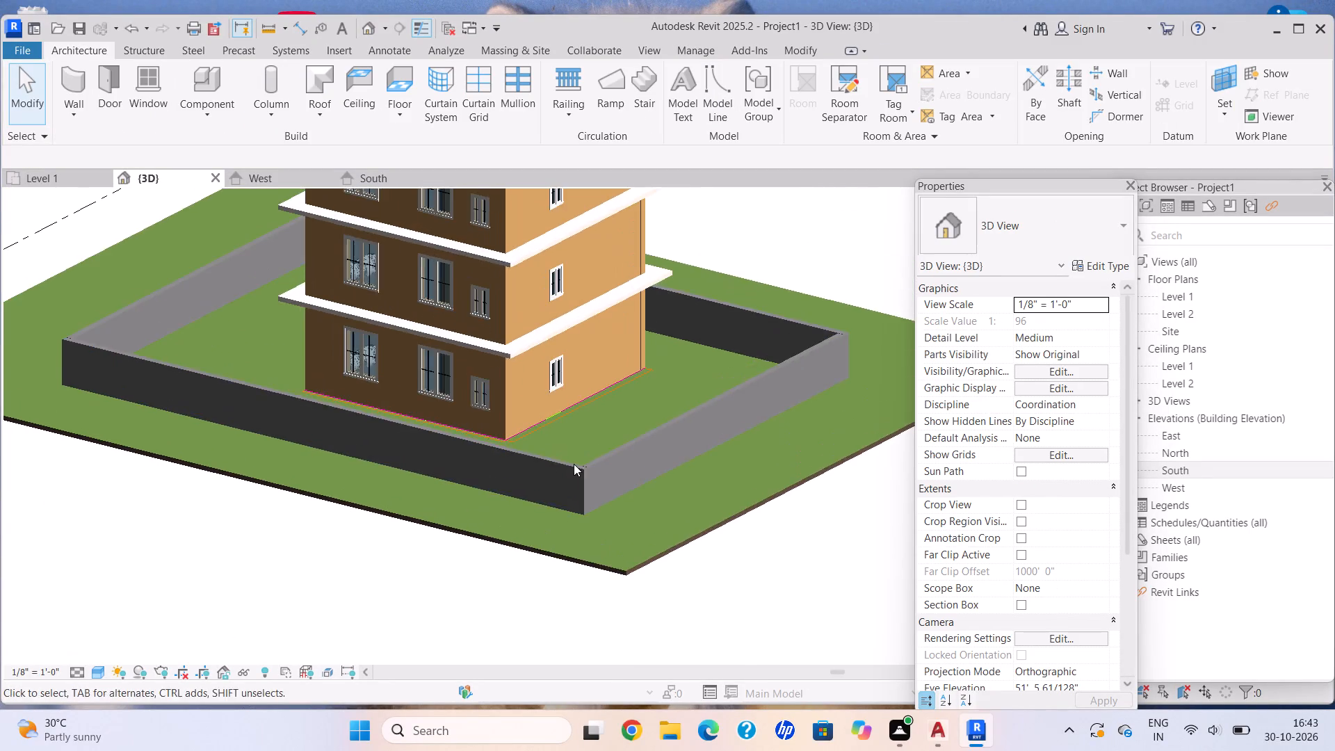
scroll(574, 464, "up", 3)
scroll(741, 552, "down", 1)
middle_click_drag(737, 549, 663, 423)
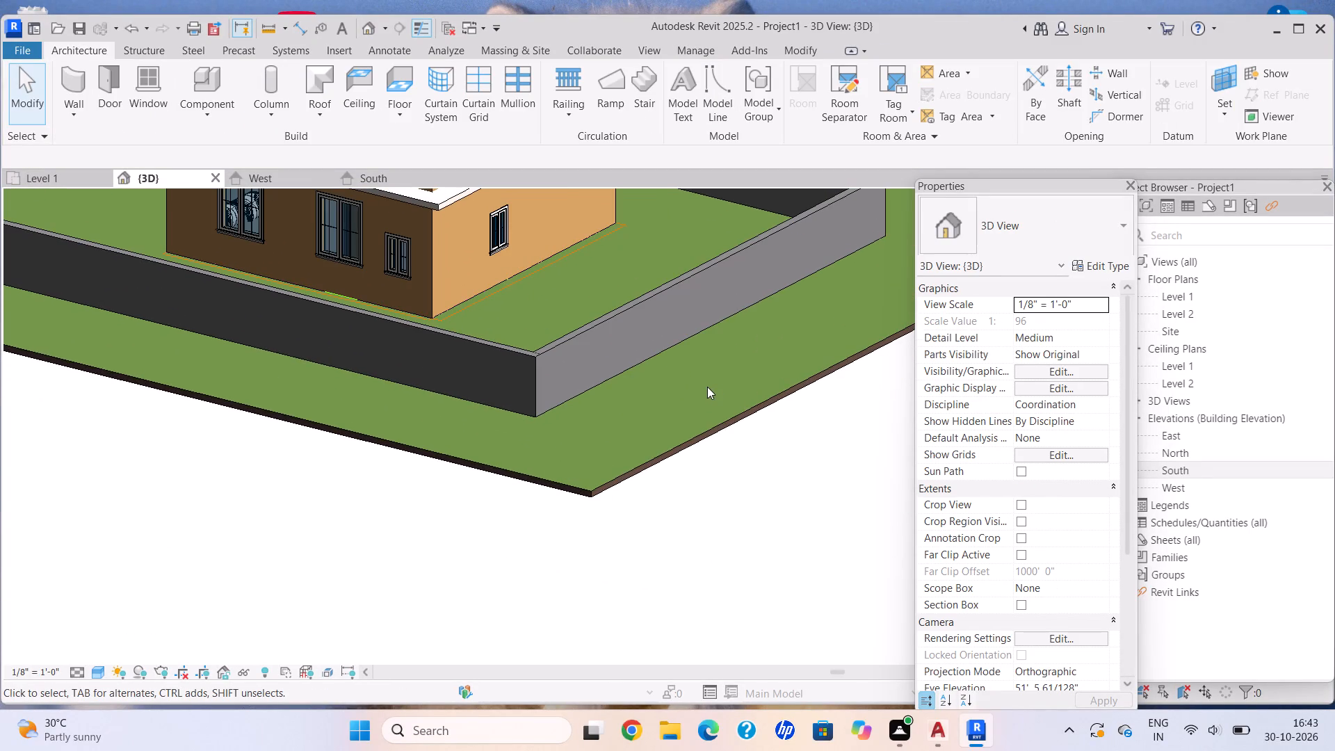
middle_click_drag(707, 391, 728, 410)
scroll(729, 419, "down", 1)
middle_click_drag(593, 336, 651, 393)
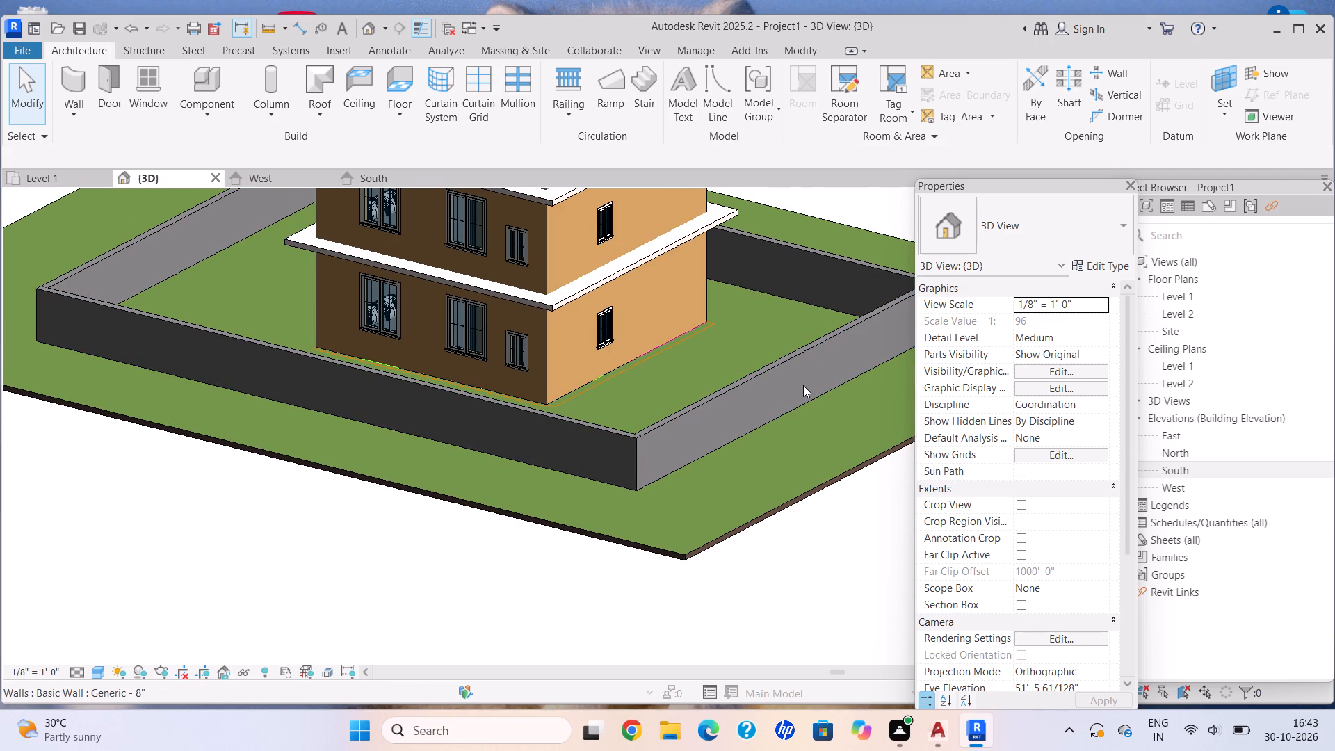
key("Escape")
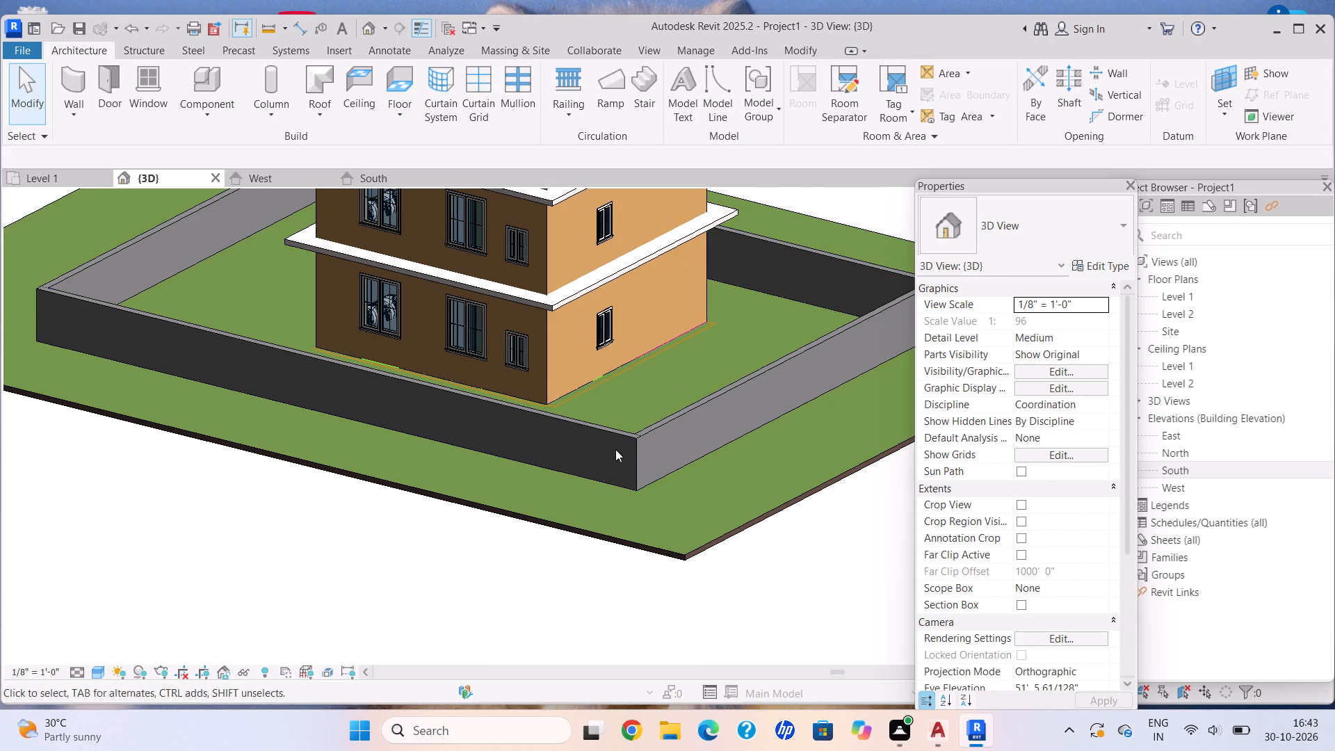
Set the Grassland toposolid's height offset from Level 1 to -3'.
scroll(498, 368, "up", 7)
scroll(699, 463, "down", 5)
middle_click_drag(657, 418, 505, 354)
left_click(686, 585)
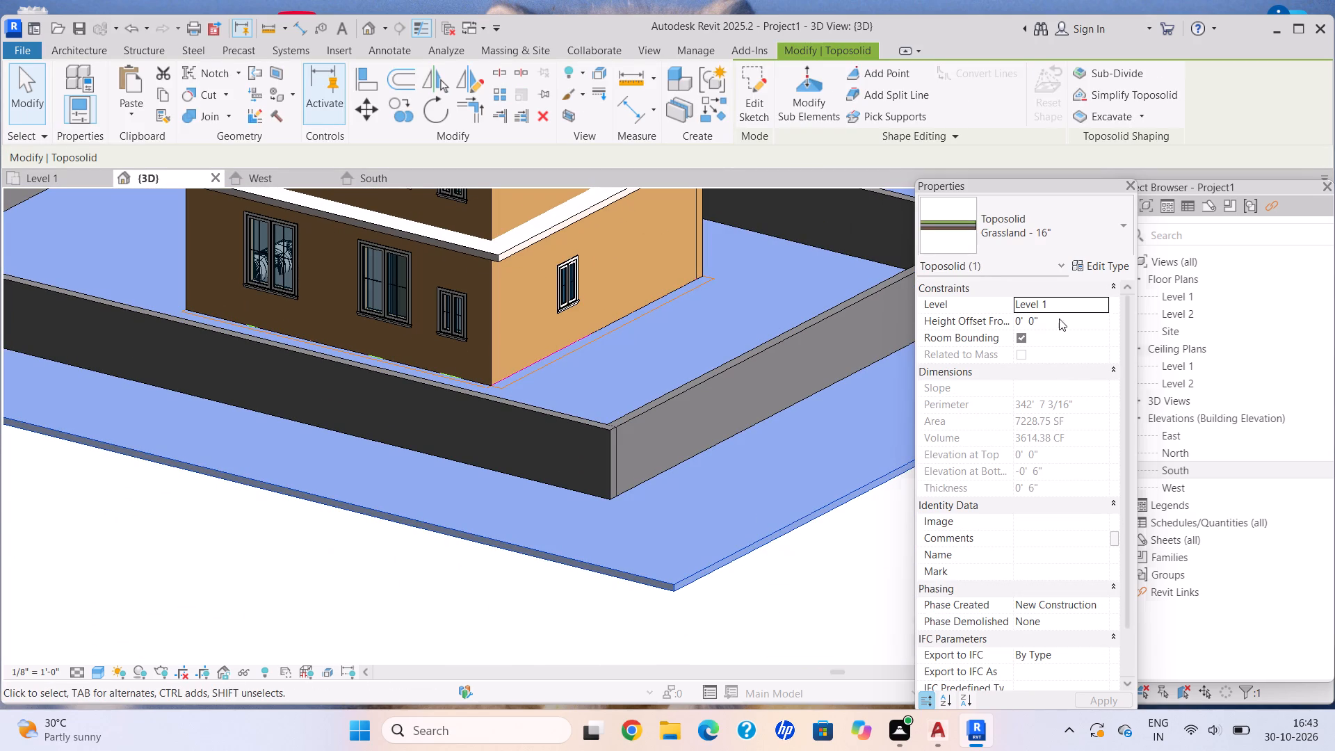
left_click(1059, 318)
key("BackSpace")
type("-3'")
key("Return")
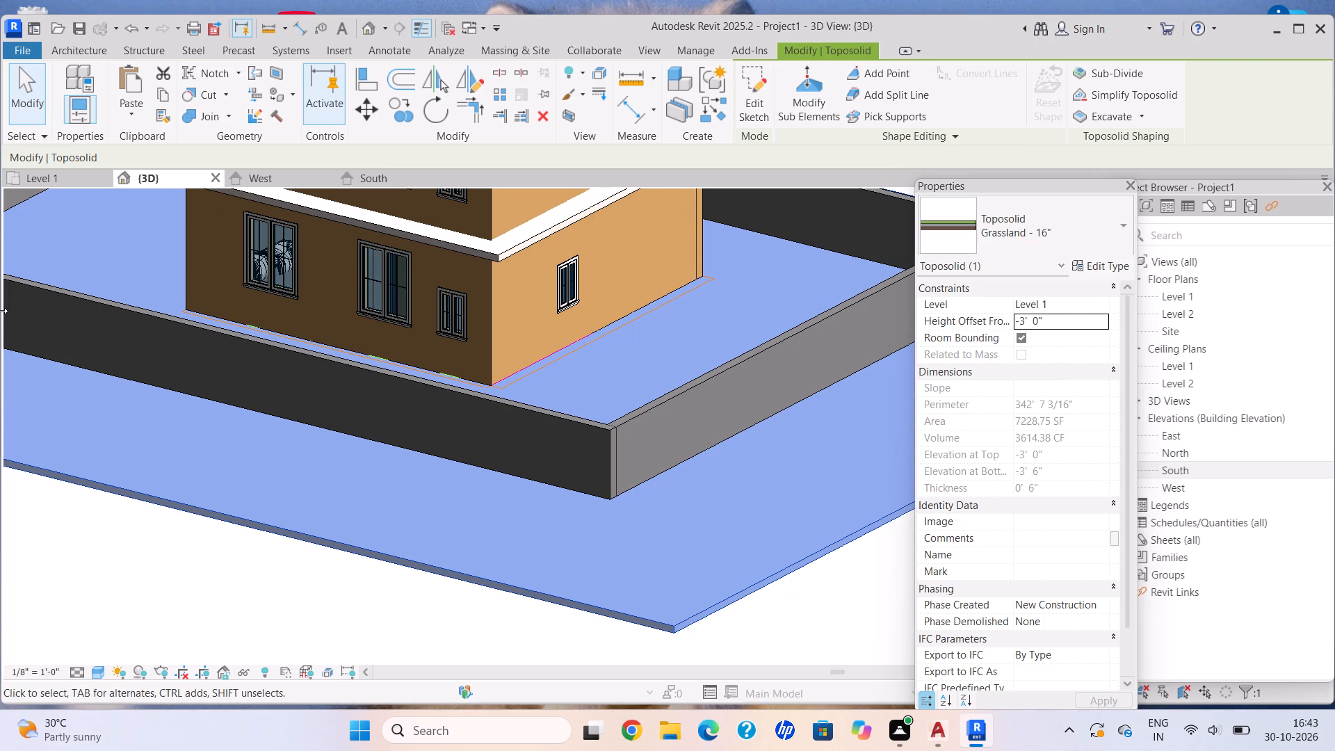
scroll(387, 506, "down", 5)
key("Escape")
key("Escape")
scroll(369, 530, "down", 4)
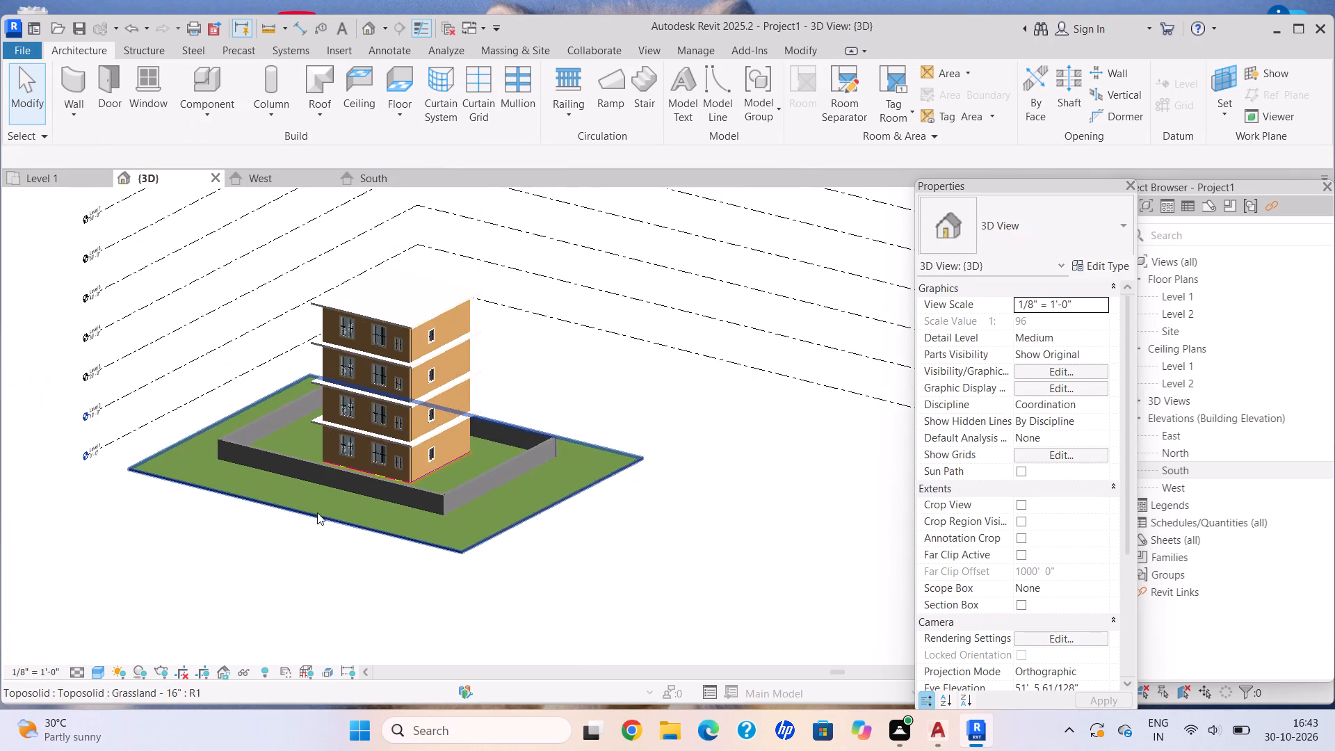
Start a rectangular architectural floor on Level 1 and set the Generic - 12" type's structure thickness to 6".
middle_click_drag(317, 508, 452, 542)
scroll(297, 496, "up", 6)
middle_click_drag(412, 449, 330, 449, "shift")
scroll(345, 451, "up", 2)
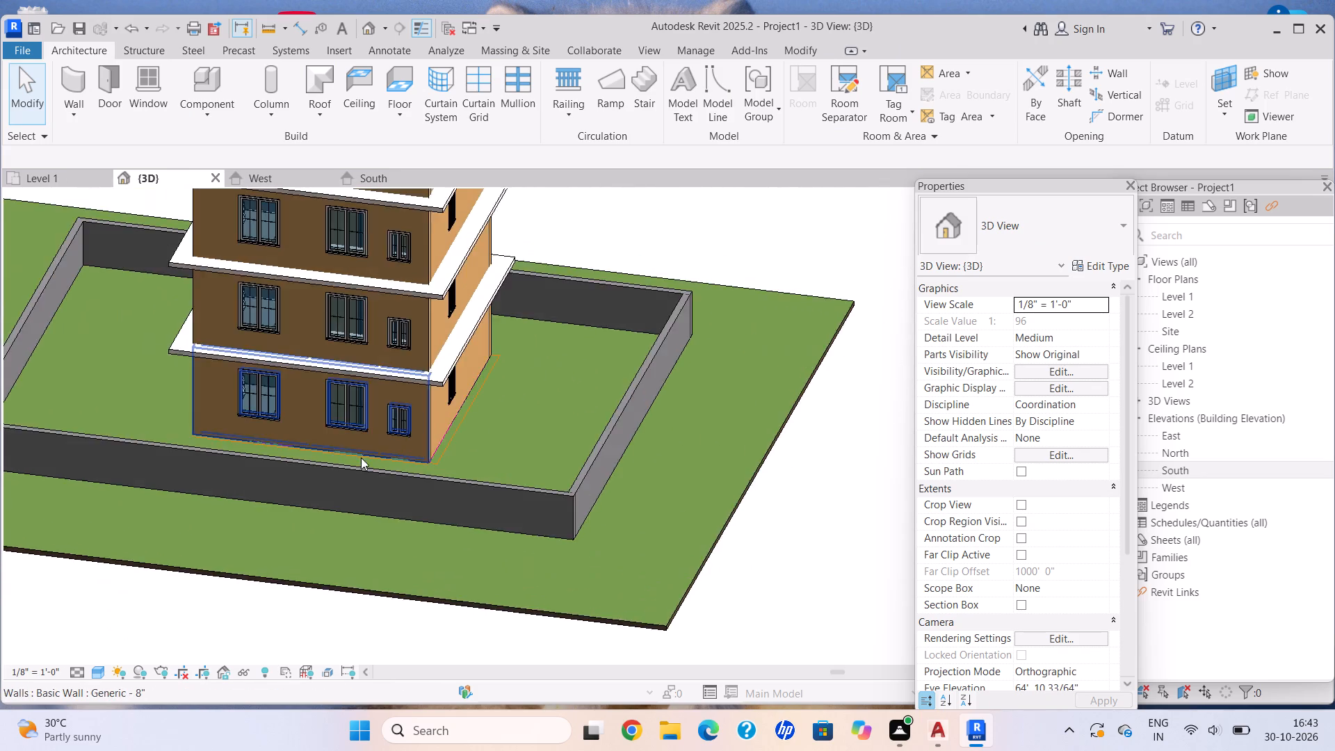
scroll(361, 458, "up", 7)
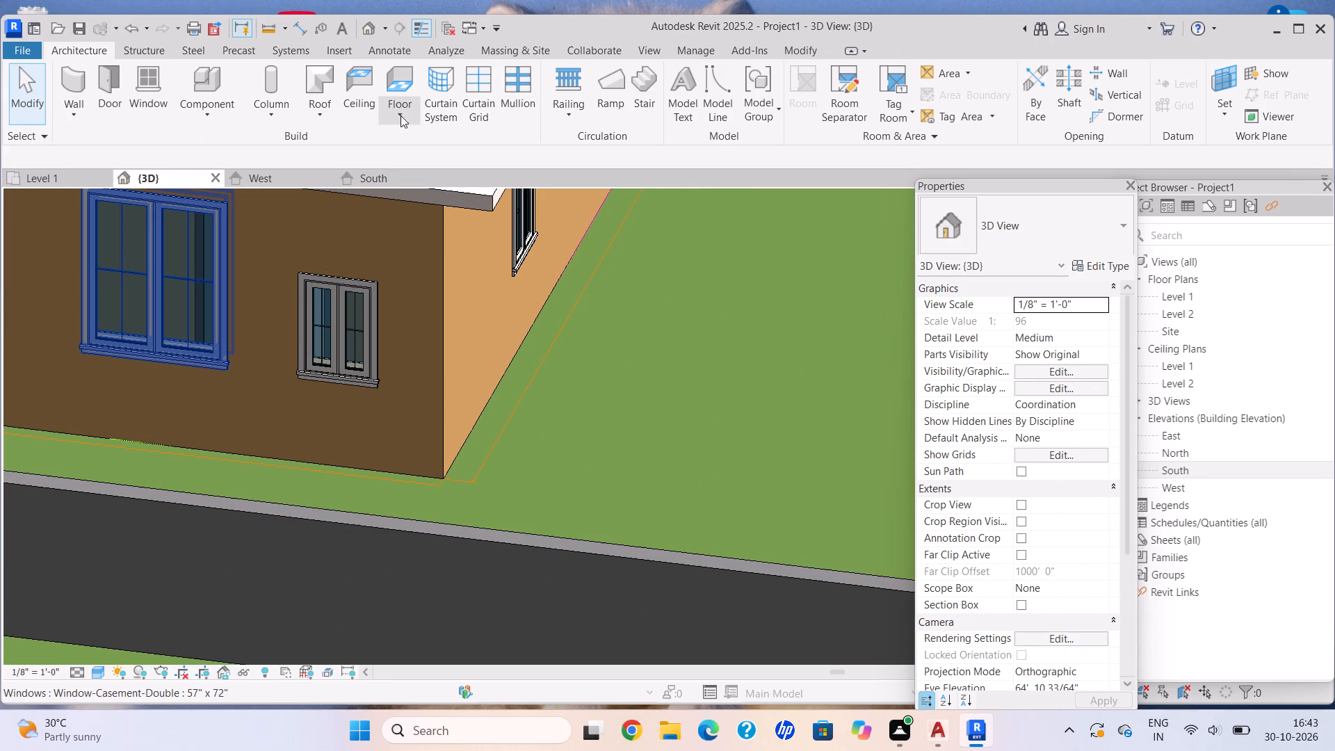
left_click(402, 113)
left_click(426, 144)
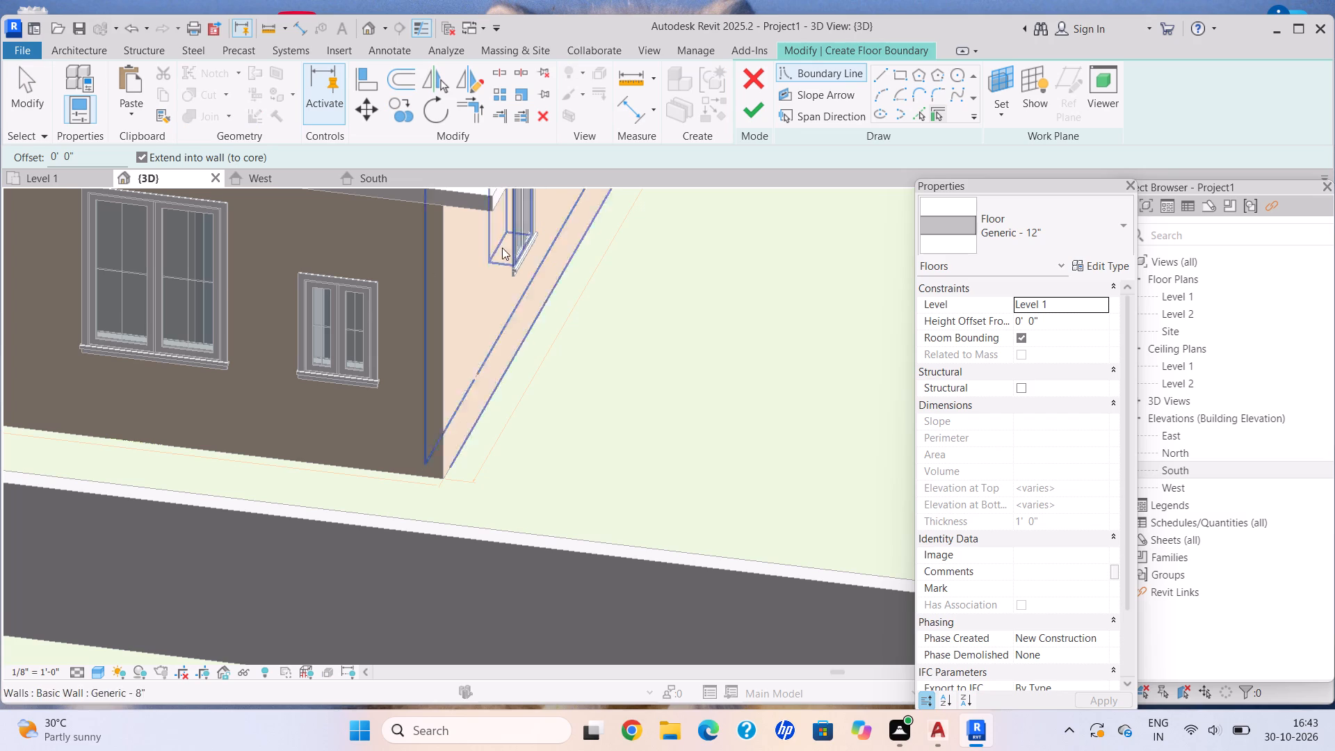
middle_click_drag(552, 403, 556, 415)
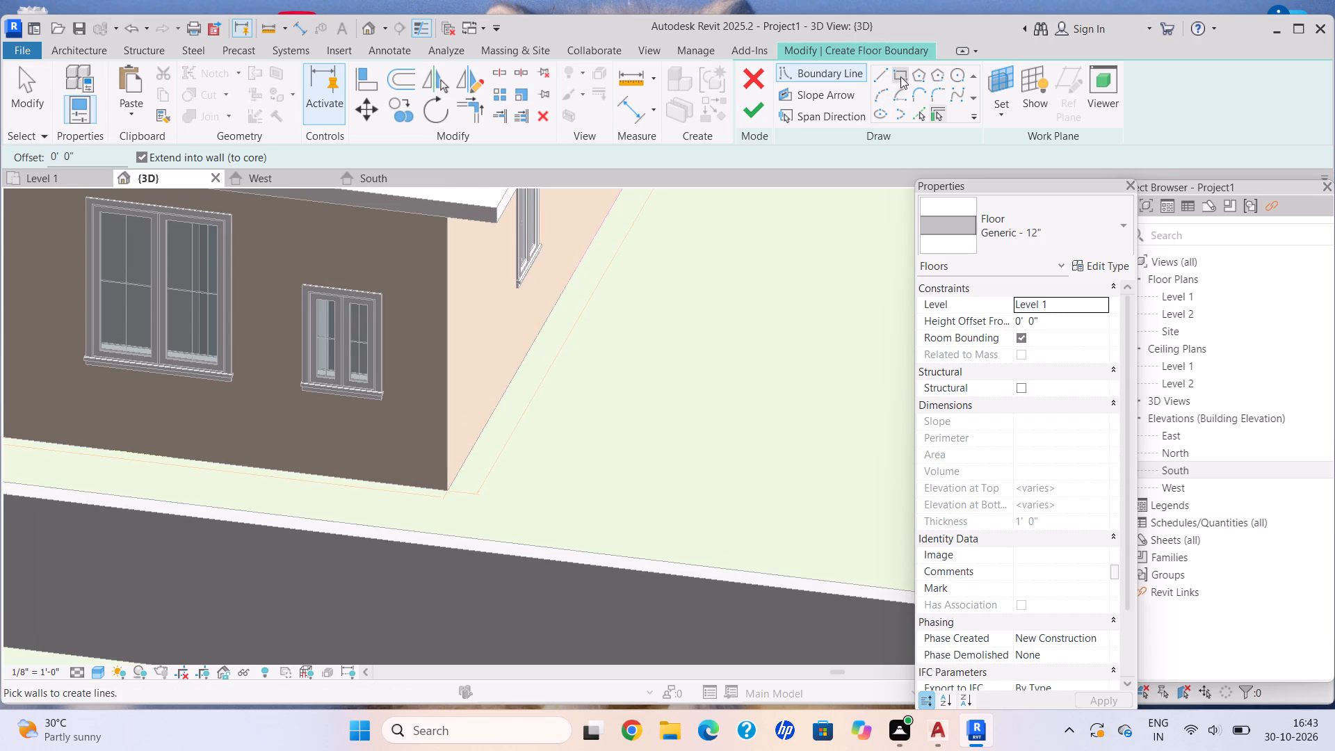
left_click(901, 73)
left_click(1104, 269)
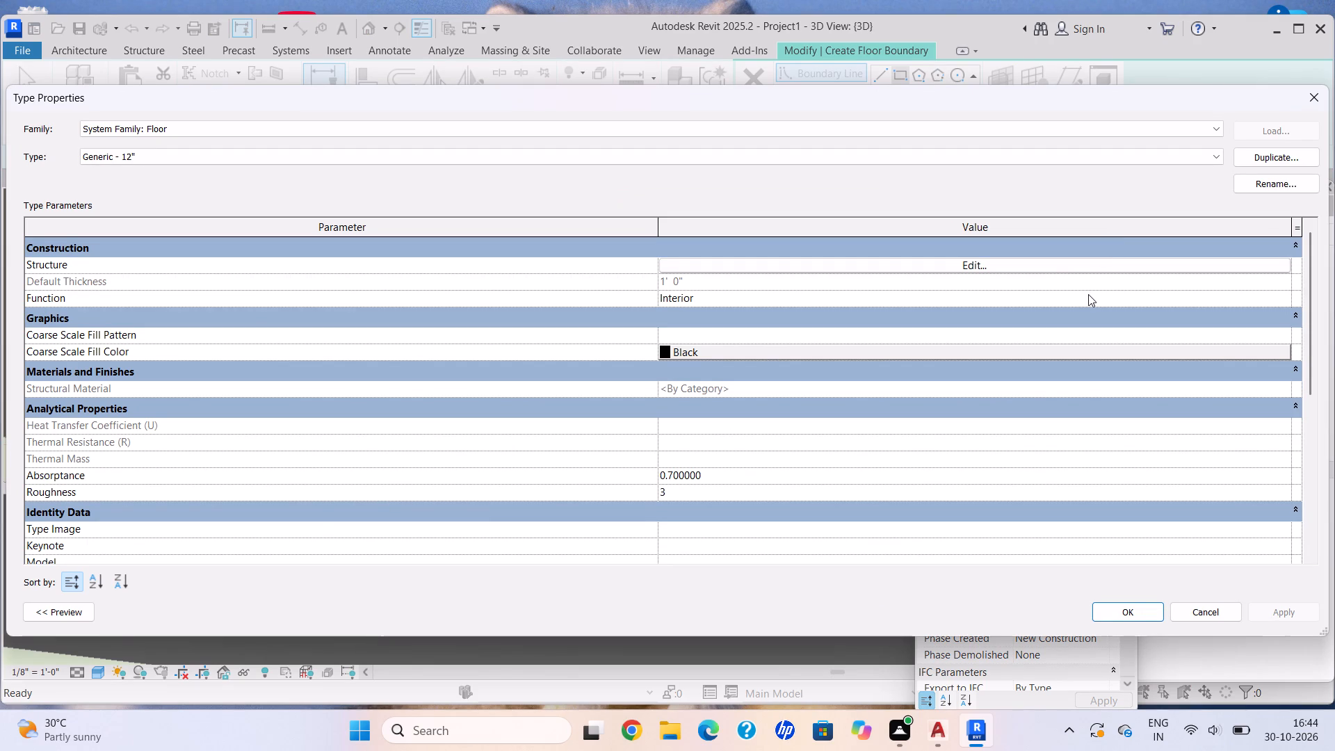
left_click(979, 267)
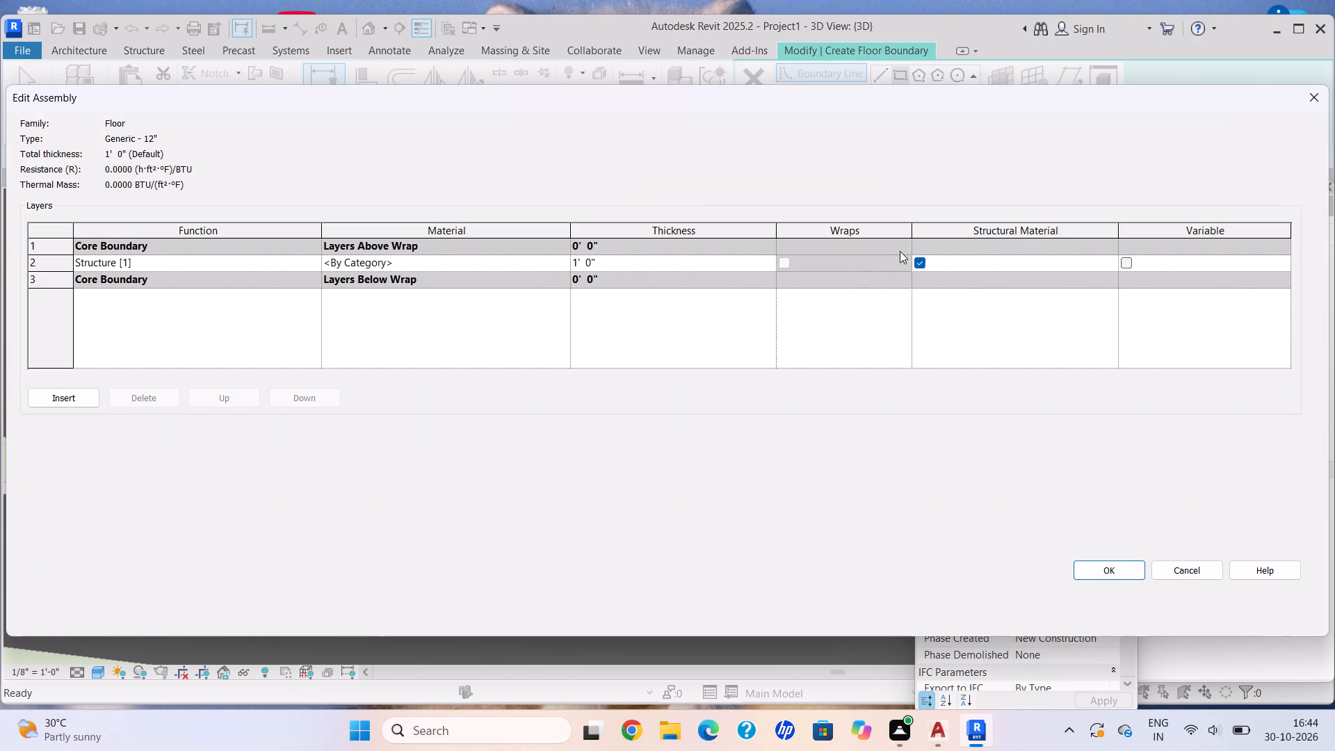
left_click(672, 266)
key("BackSpace")
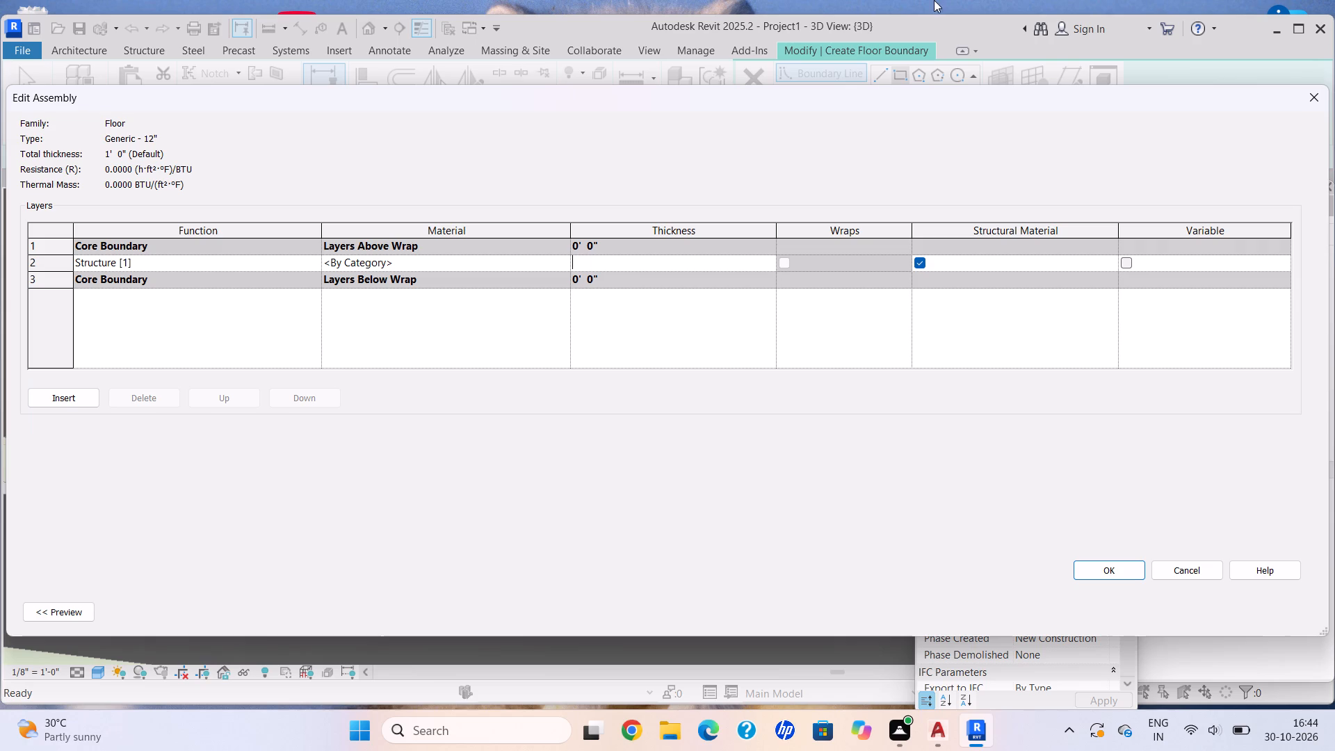
key("6")
key("shift+quotedbl")
key("Return")
left_click(1120, 573)
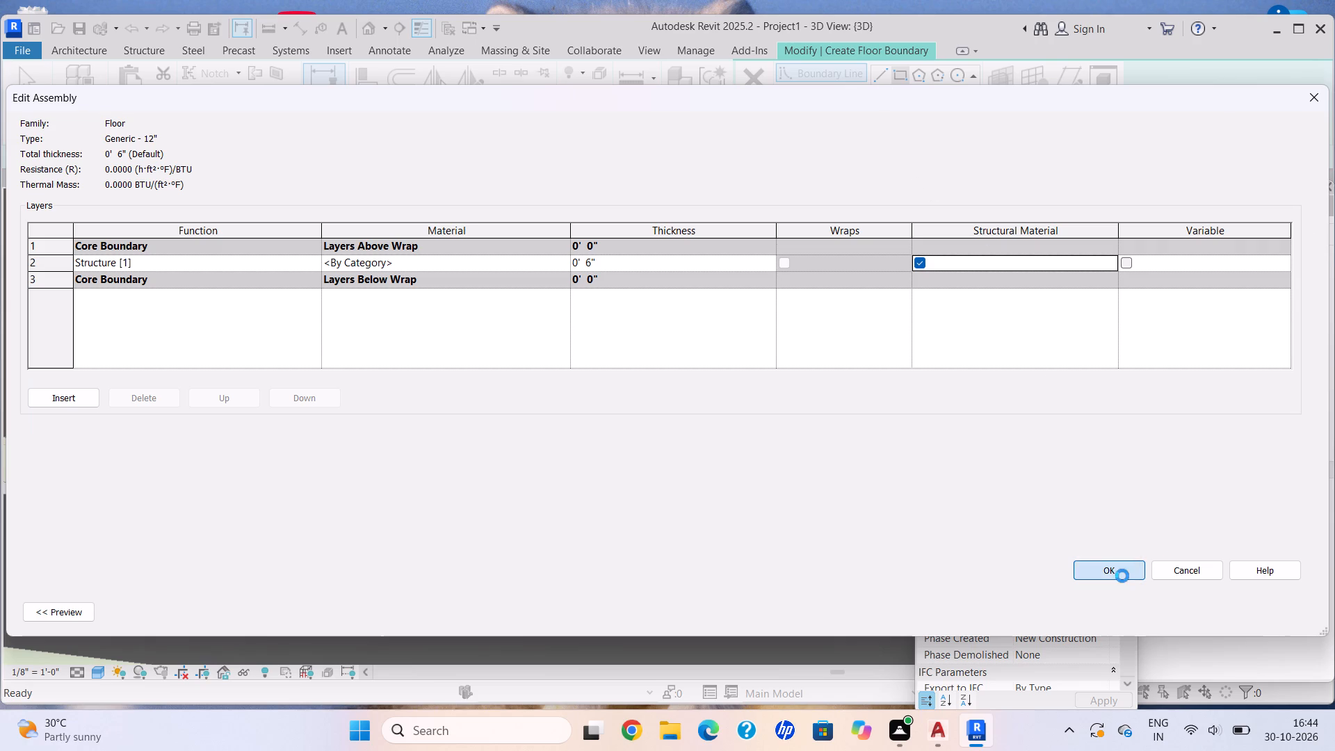
left_click(1279, 606)
left_click(1109, 617)
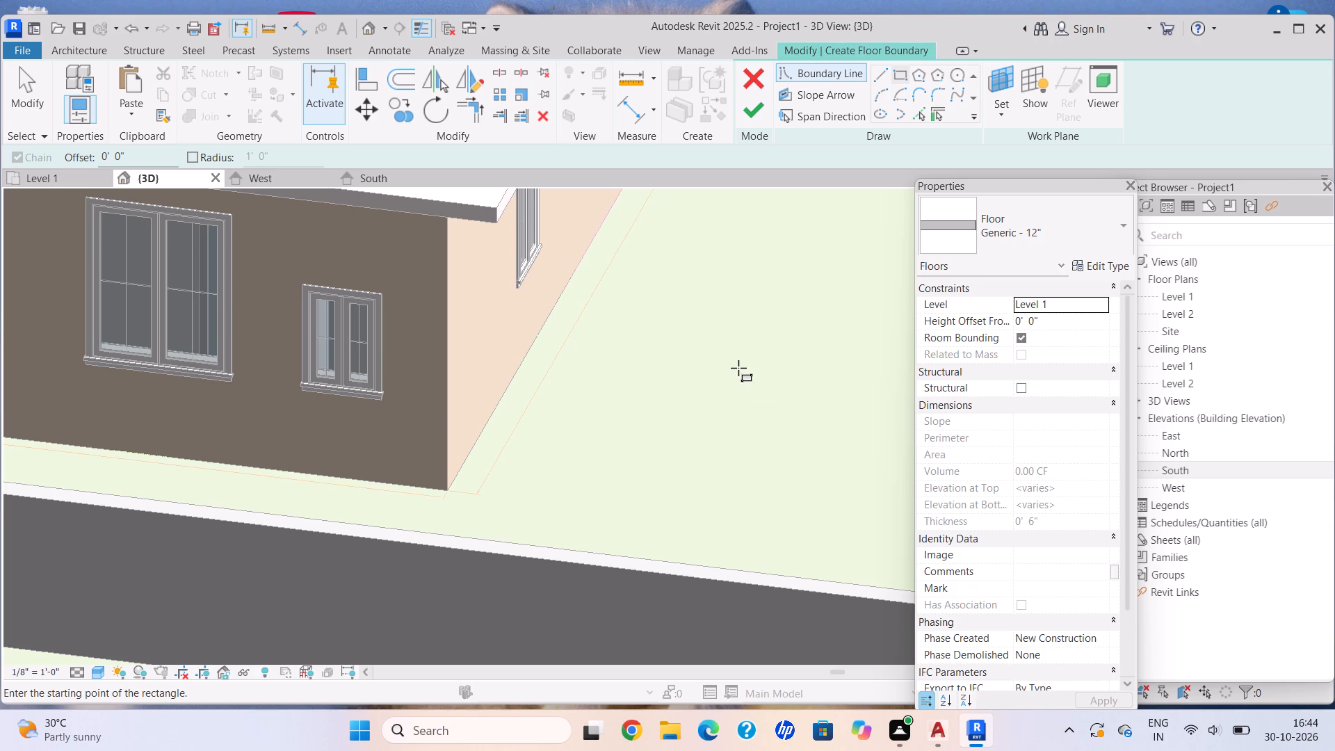
In the Level 1 plan, sketch a 25' x 25' rectangular floor boundary along the house's outer wall corners and finish the floor.
scroll(560, 505, "down", 4)
middle_click(560, 494)
scroll(561, 494, "down", 1)
scroll(520, 512, "up", 6)
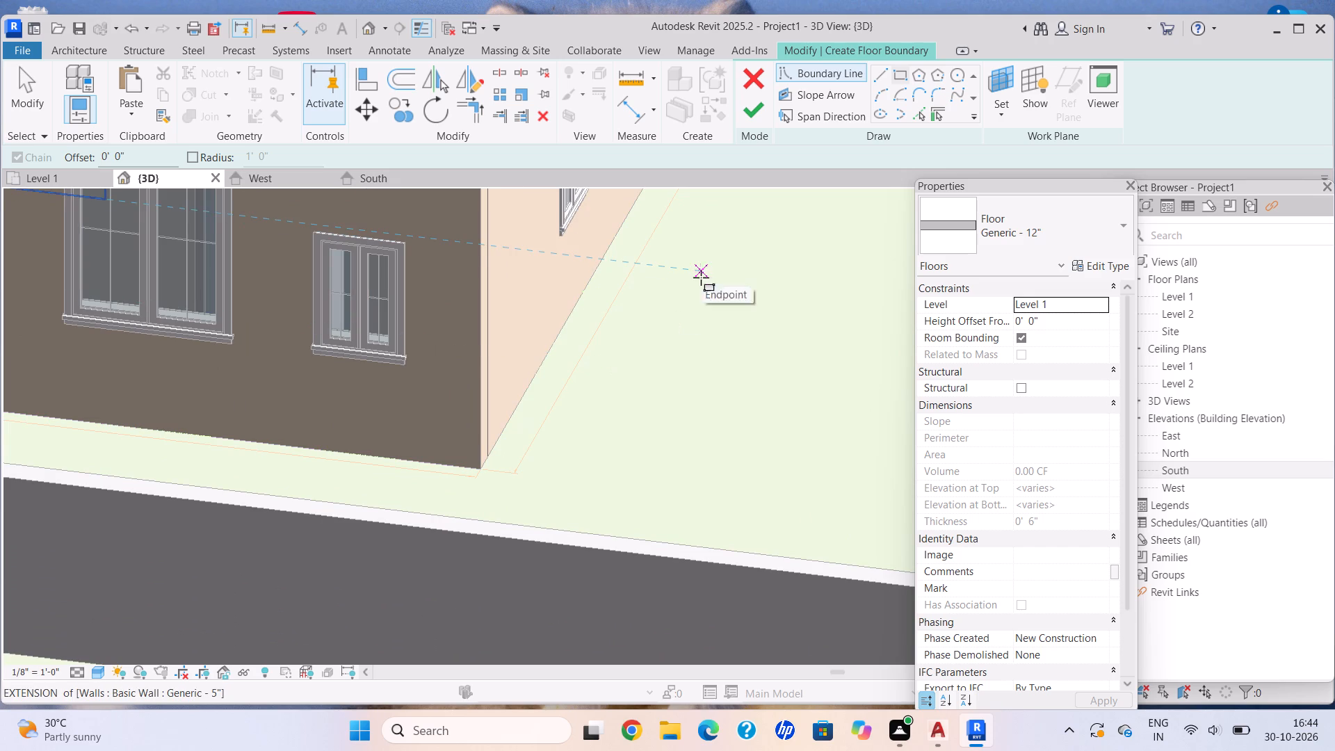
scroll(754, 338, "down", 3)
scroll(709, 372, "up", 1)
middle_click_drag(707, 376, 672, 407)
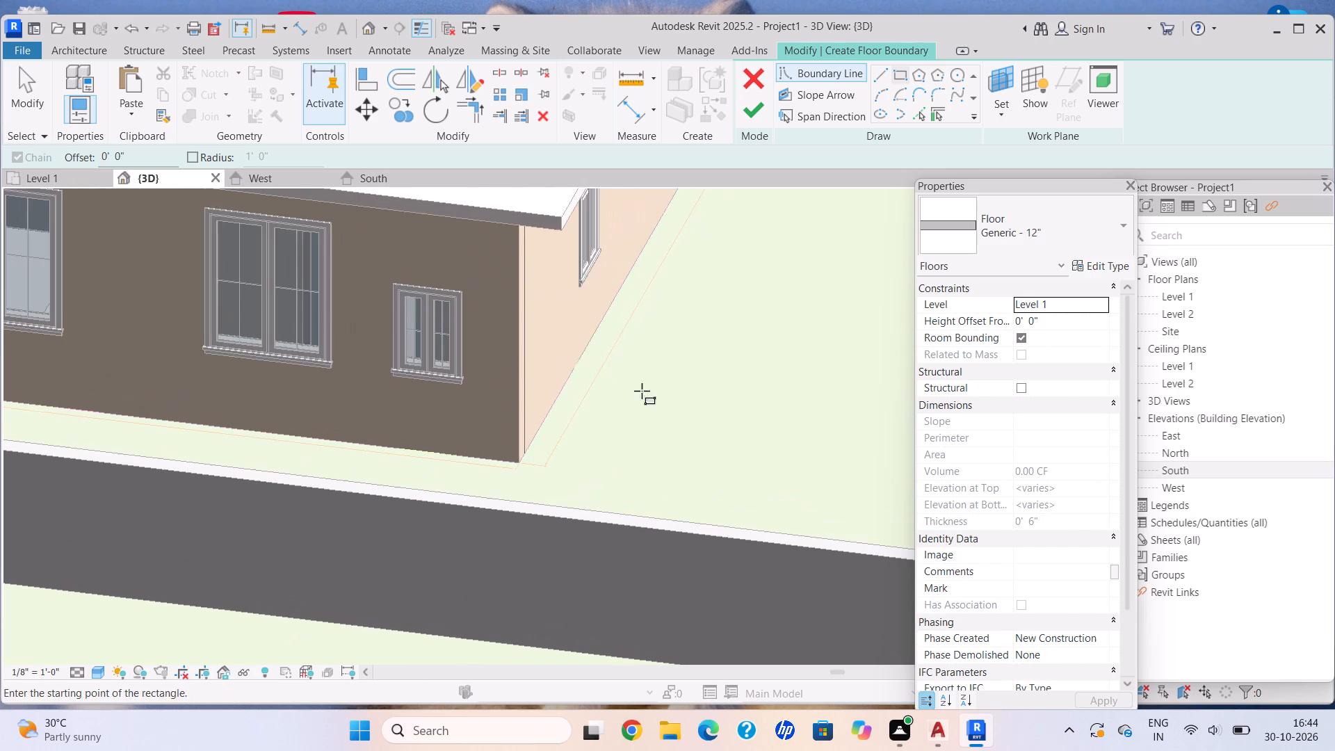
scroll(864, 390, "up", 1)
scroll(865, 389, "down", 1)
middle_click_drag(786, 416, 774, 415)
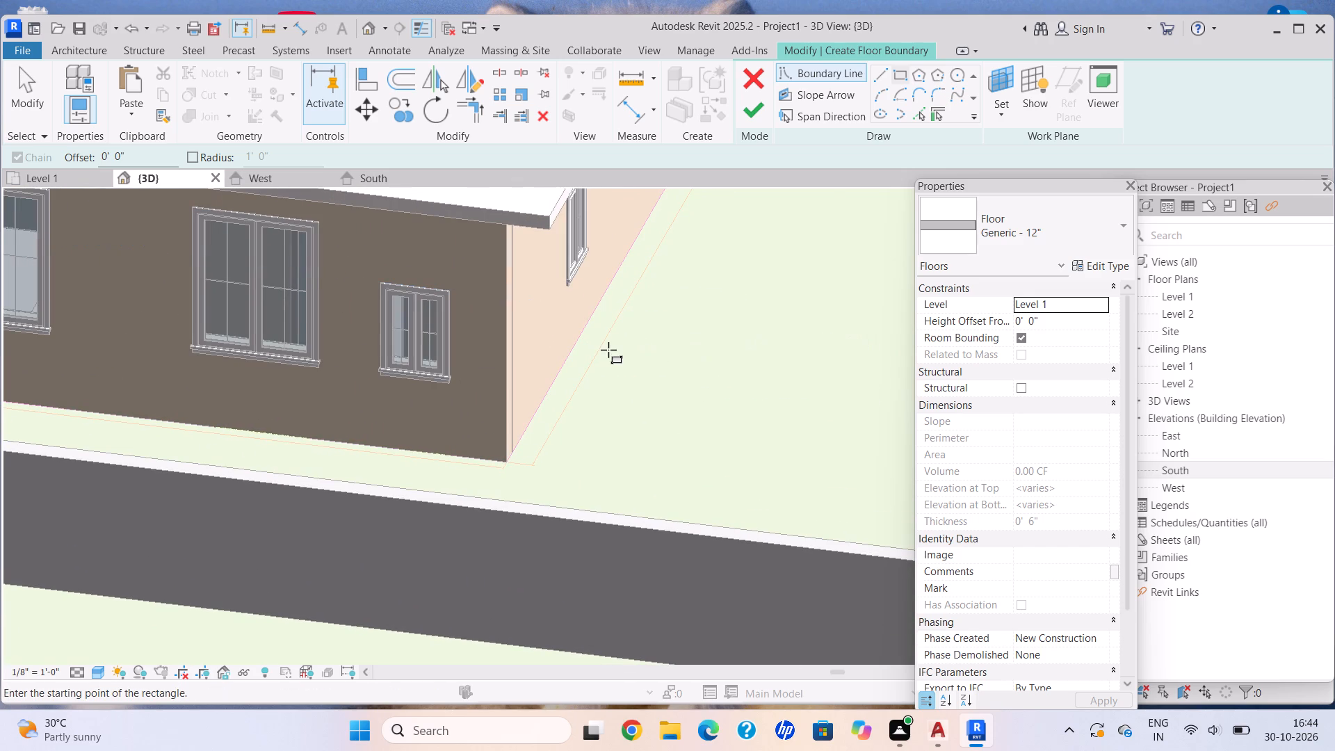
scroll(682, 464, "down", 7)
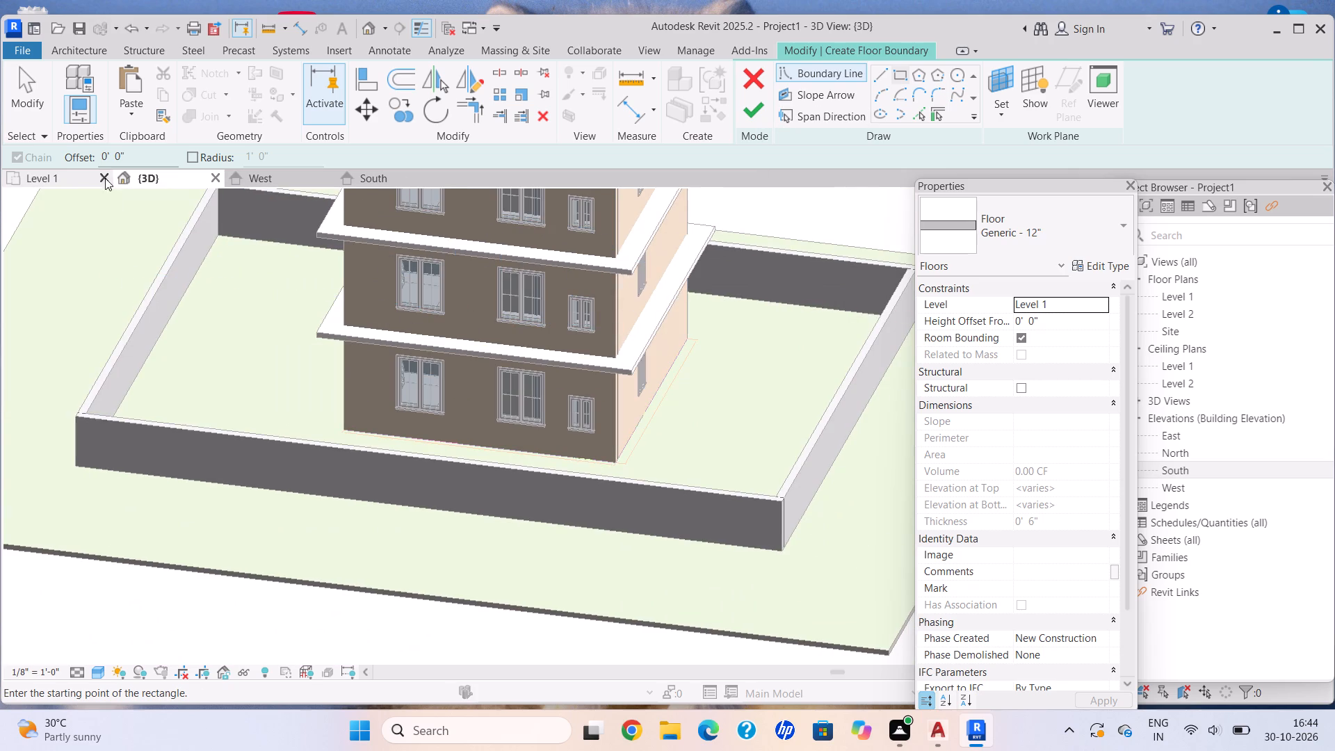
left_click(94, 177)
scroll(460, 364, "down", 3)
scroll(460, 365, "up", 4)
middle_click_drag(499, 370, 446, 328)
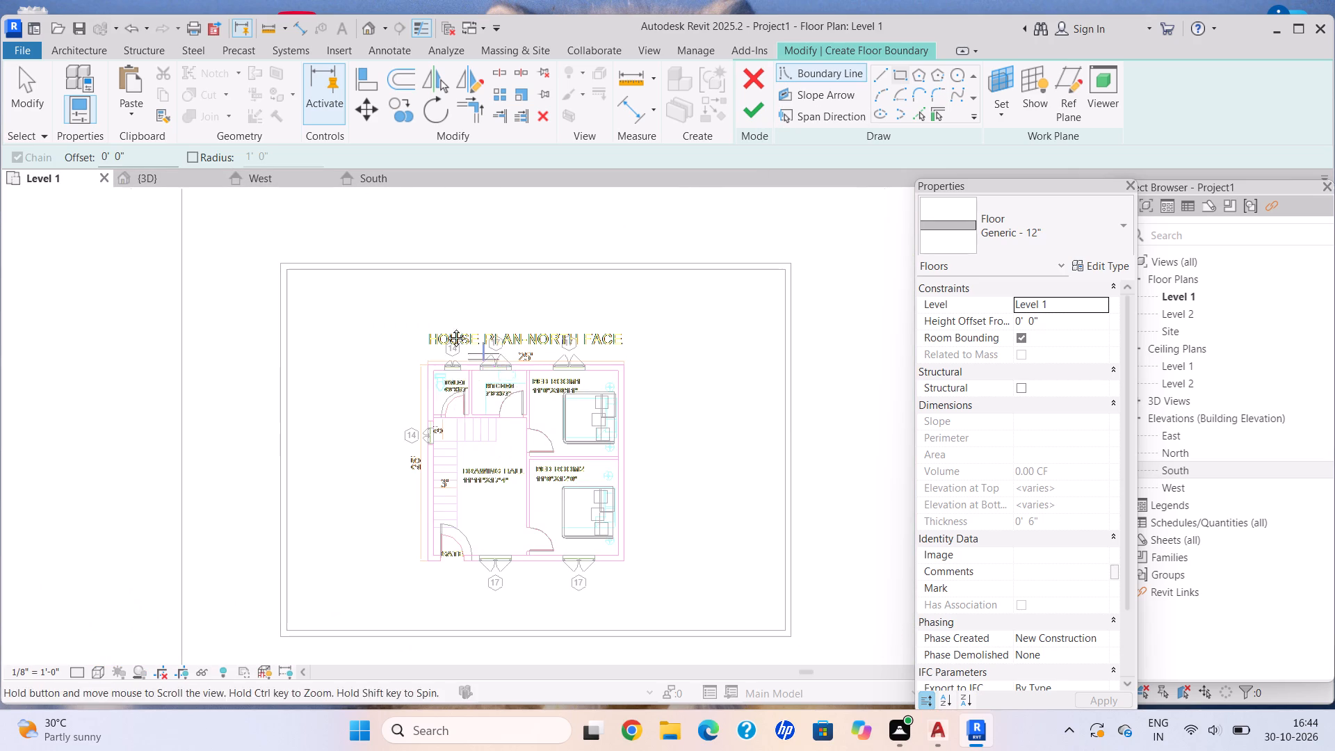
middle_click_drag(446, 328, 442, 323)
scroll(325, 319, "up", 8)
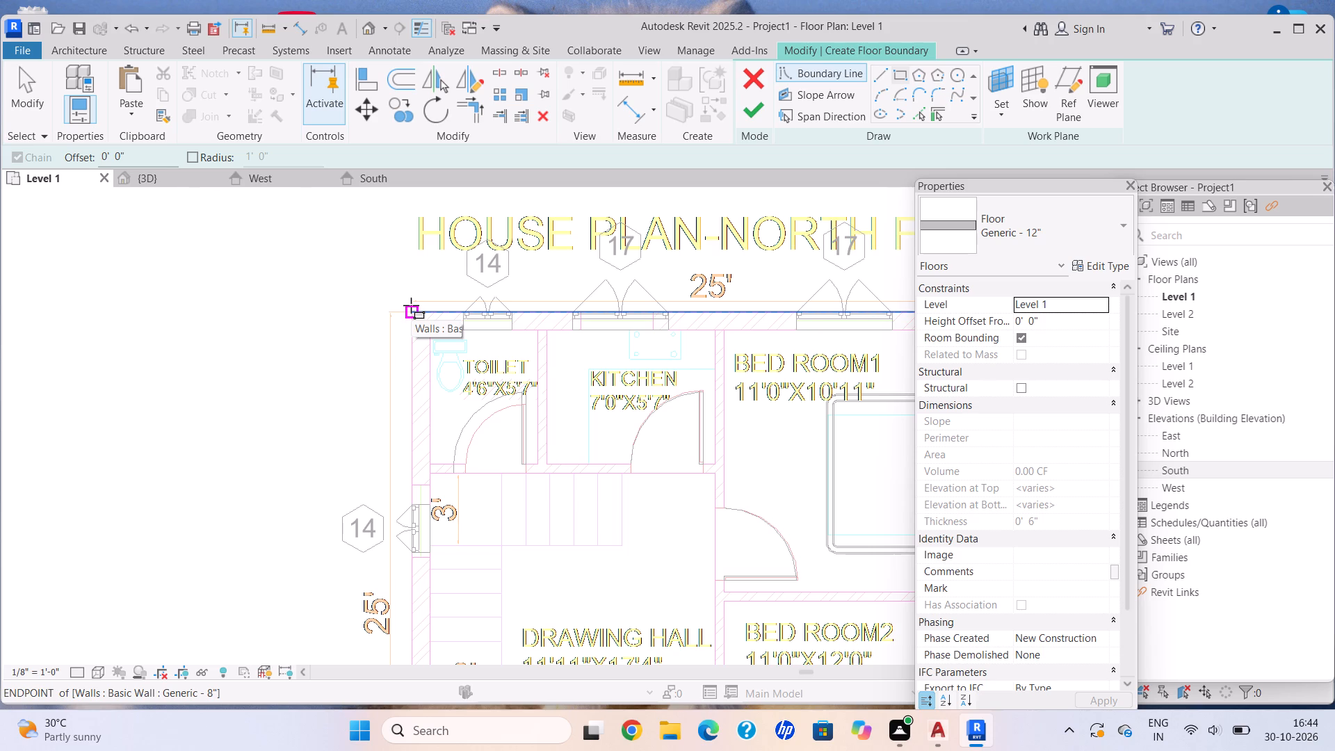
scroll(416, 320, "up", 4)
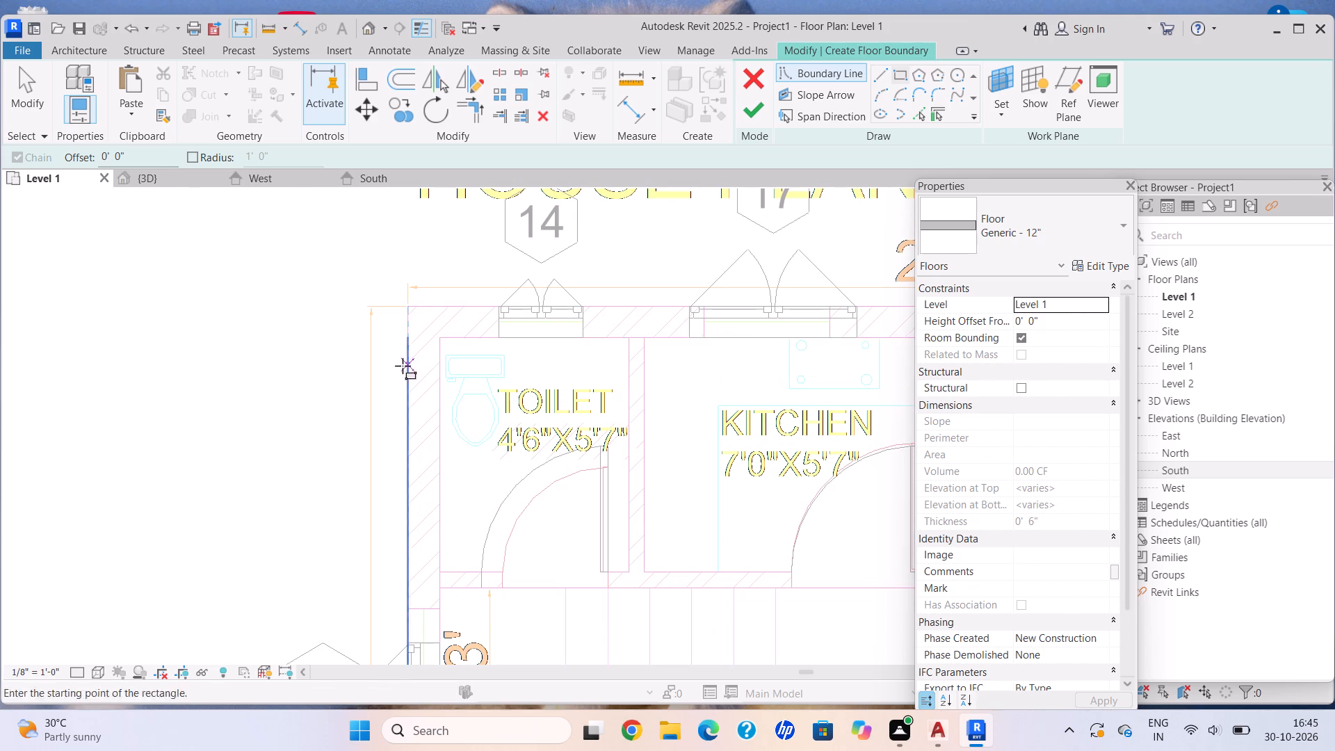
left_click(411, 307)
scroll(784, 507, "down", 7)
middle_click_drag(742, 499, 544, 382)
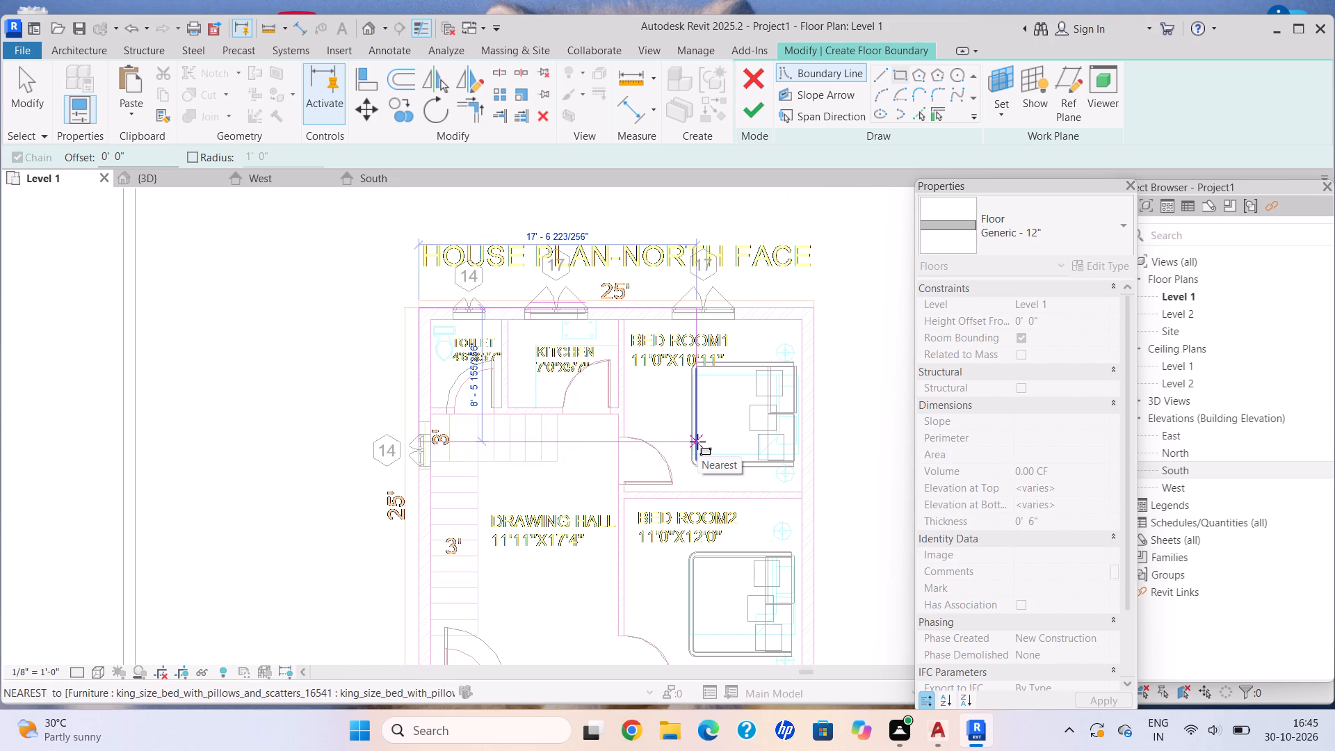
scroll(697, 442, "down", 1)
middle_click_drag(697, 442, 662, 403)
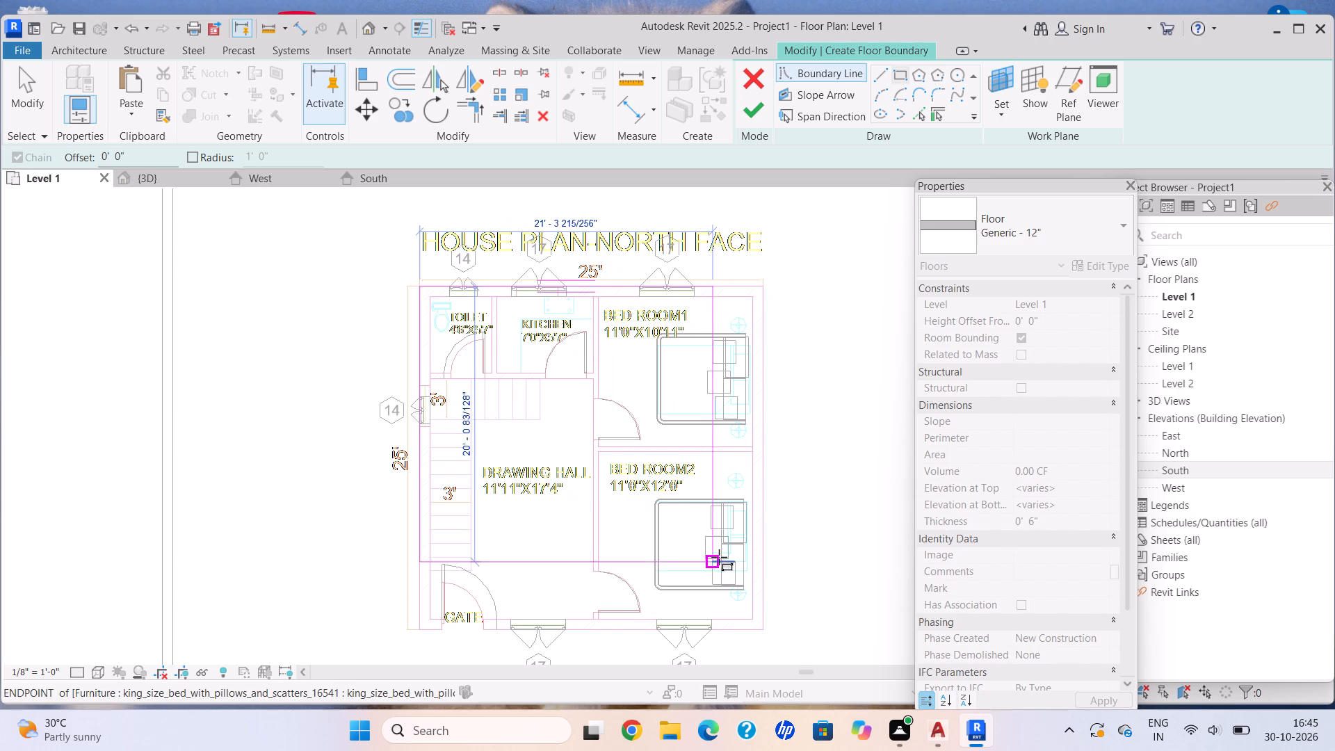
middle_click_drag(719, 557, 699, 524)
scroll(729, 567, "up", 5)
middle_click_drag(783, 606, 777, 592)
middle_click_drag(774, 584, 752, 547)
scroll(741, 533, "down", 1)
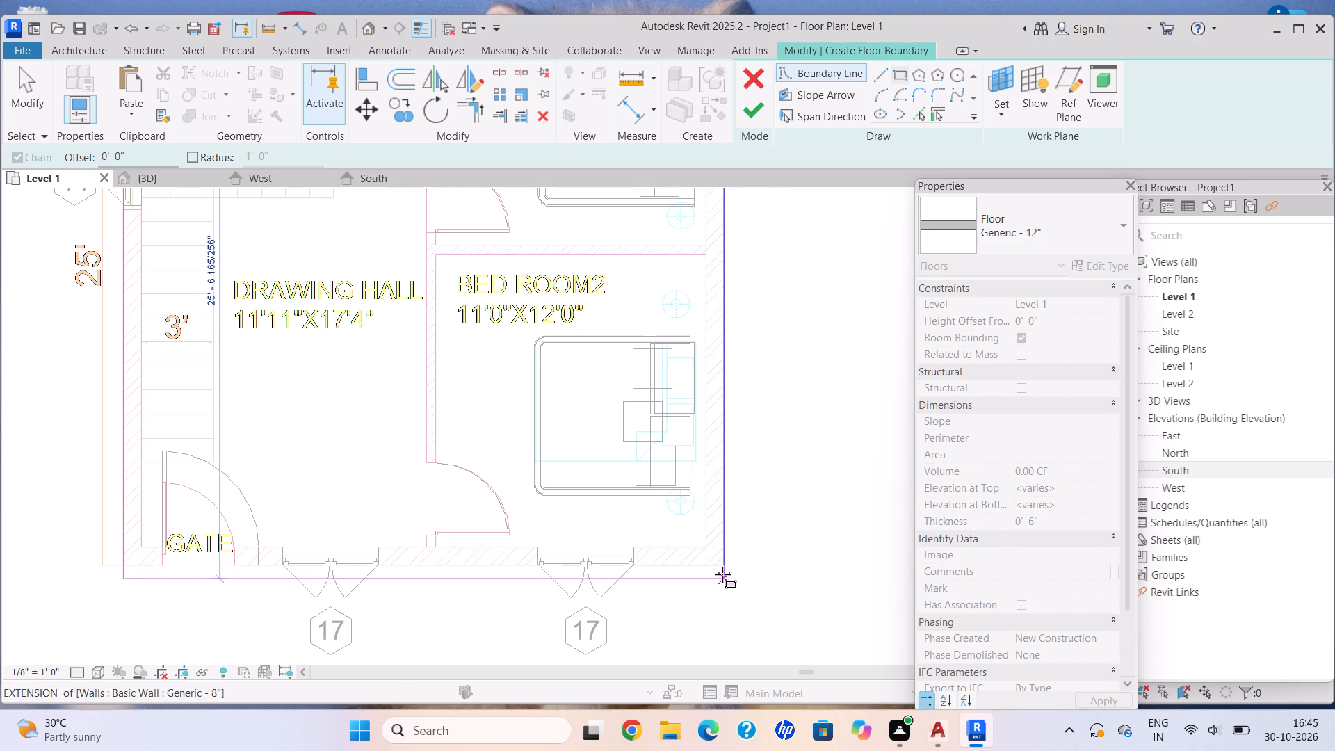
left_click(723, 566)
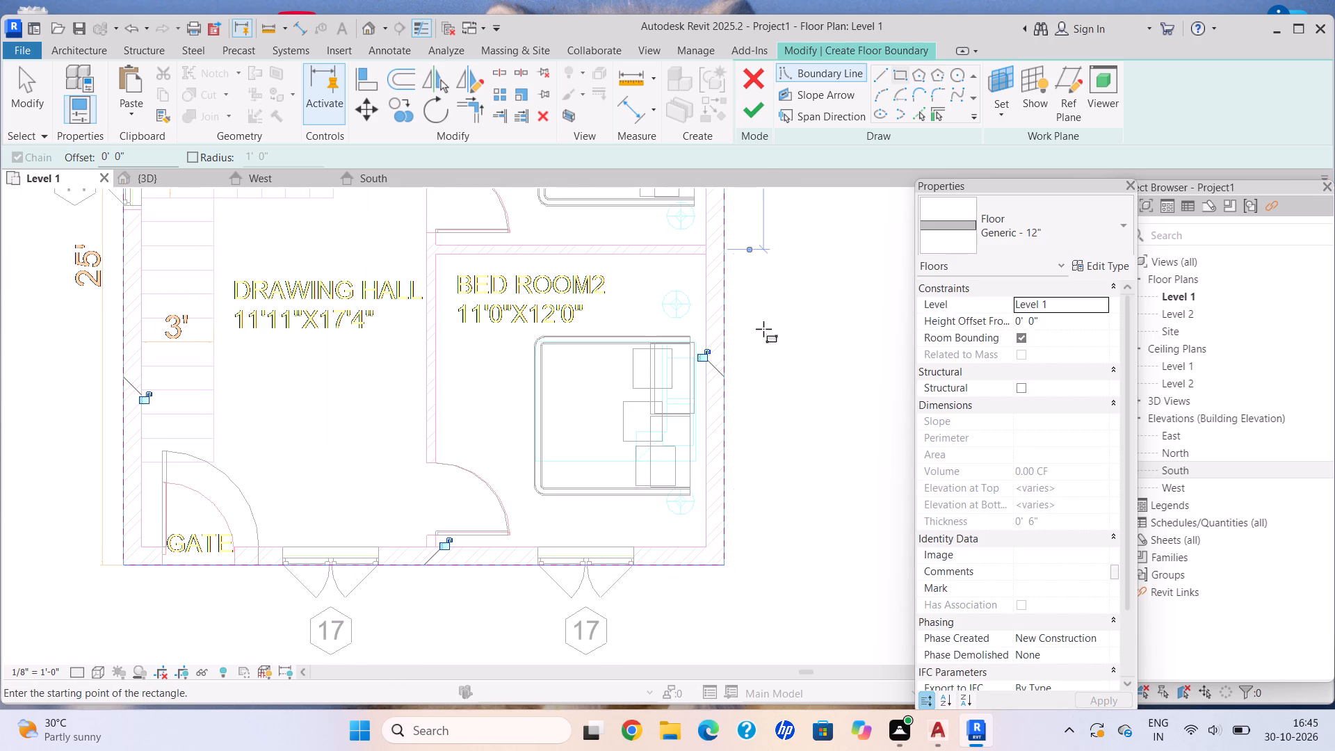
left_click(754, 116)
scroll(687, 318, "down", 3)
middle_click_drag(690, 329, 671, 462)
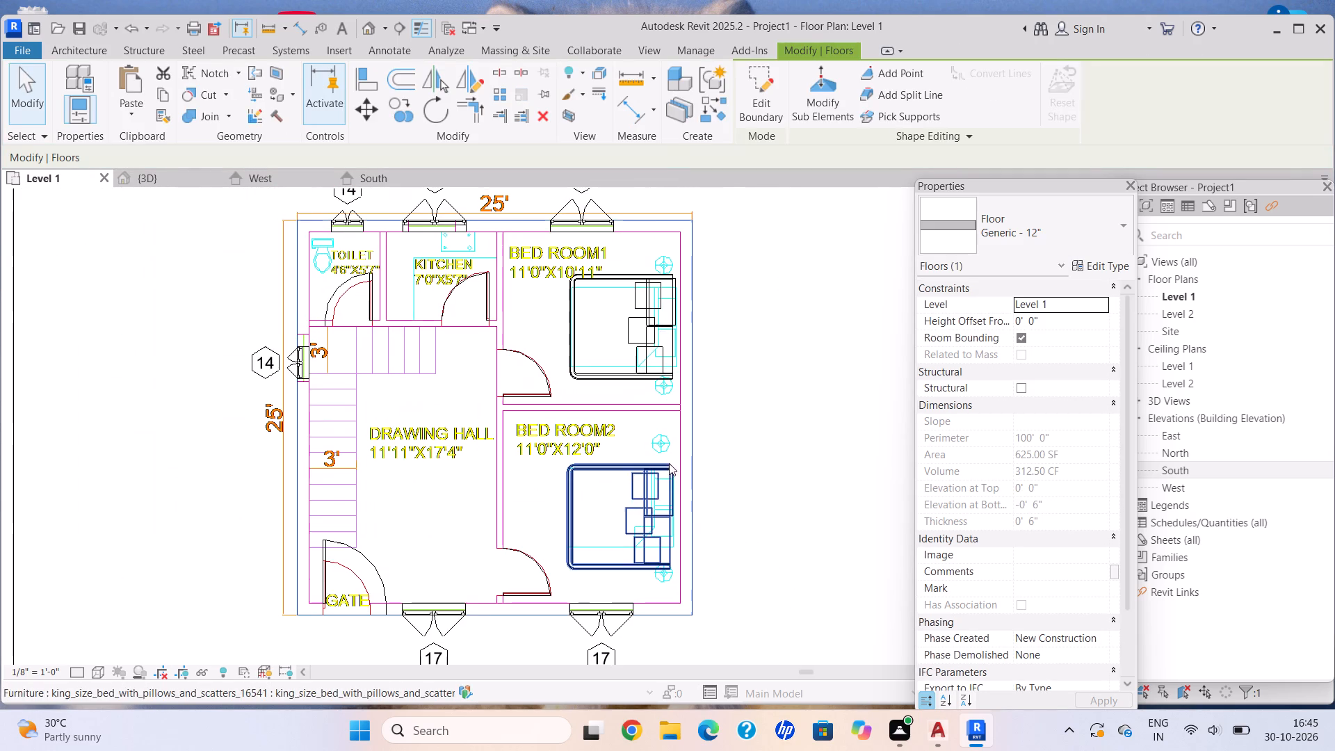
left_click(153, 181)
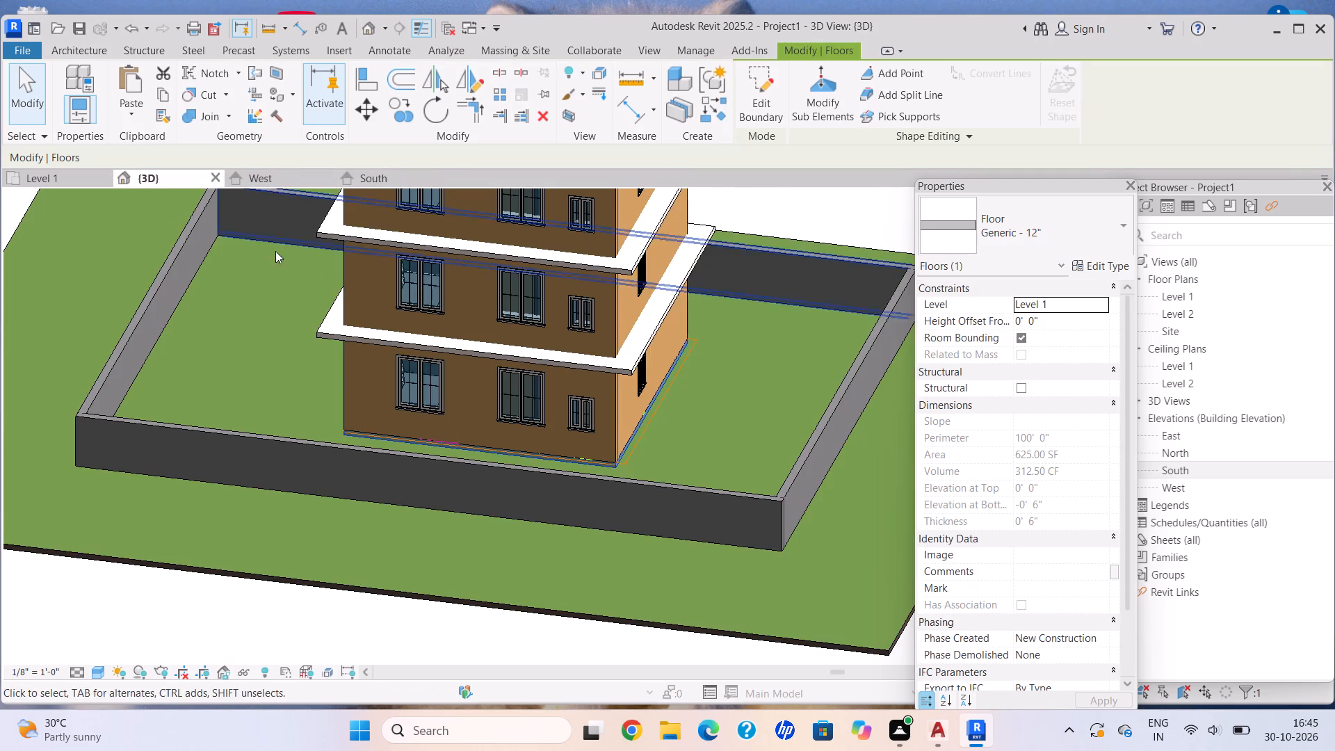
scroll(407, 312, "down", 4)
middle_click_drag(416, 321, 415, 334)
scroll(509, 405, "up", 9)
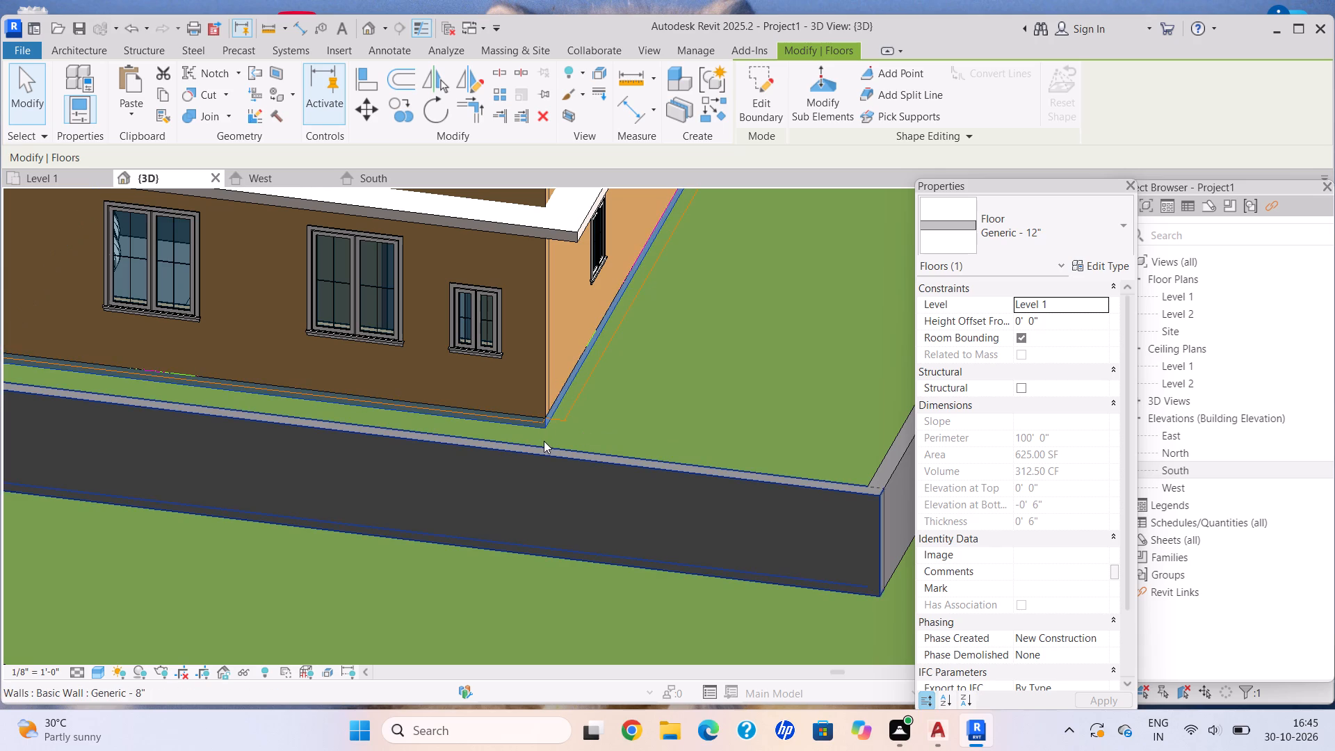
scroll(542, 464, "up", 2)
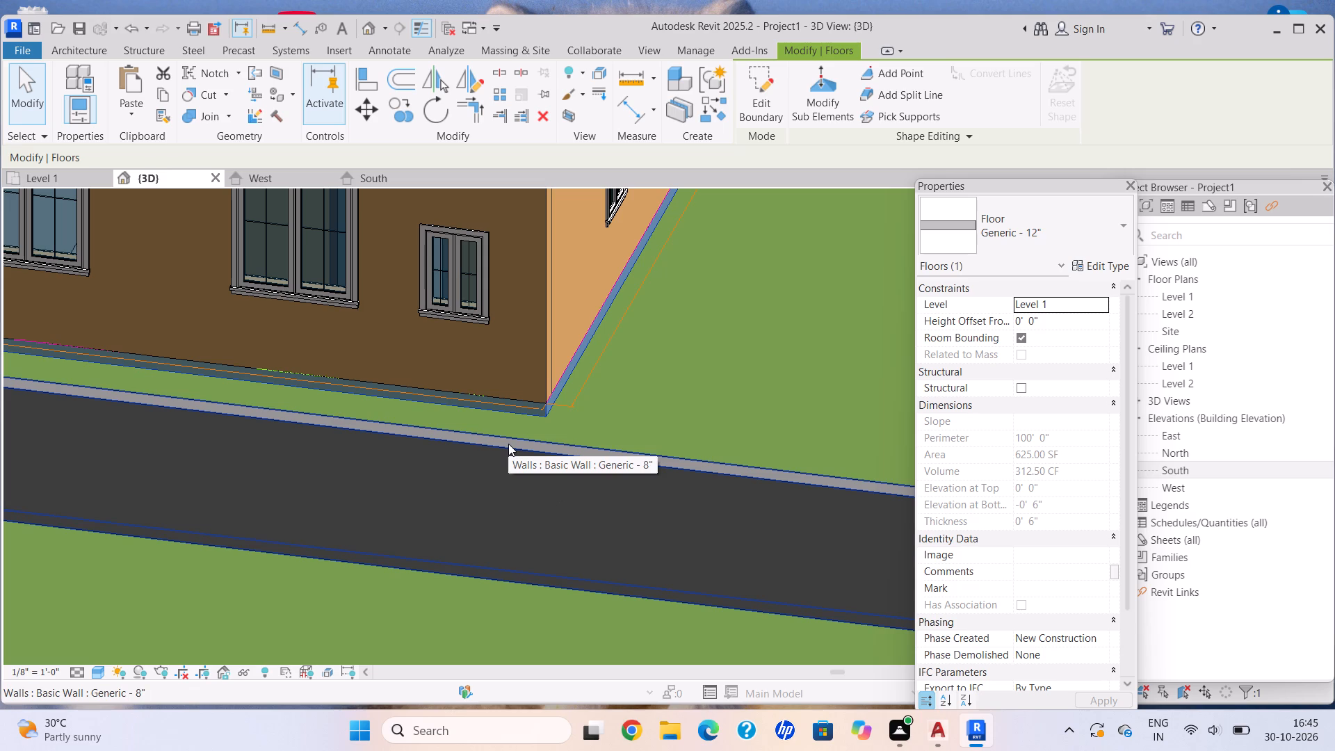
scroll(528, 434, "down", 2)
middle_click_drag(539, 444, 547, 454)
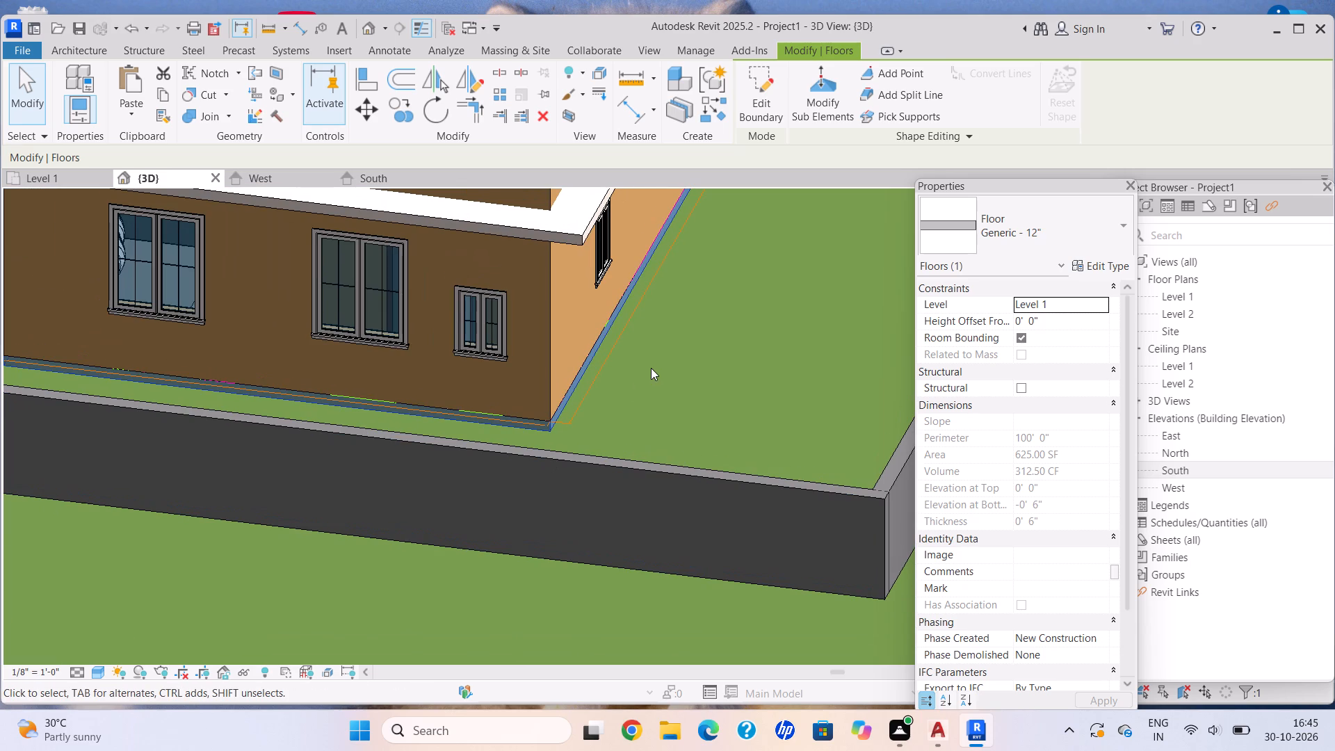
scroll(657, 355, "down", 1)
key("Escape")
Edit the base floor's boundary, moving its west edge outward about 18' 9" to the west boundary wall, and finish the sketch.
middle_click_drag(606, 437, 474, 508, "shift")
scroll(496, 474, "up", 4)
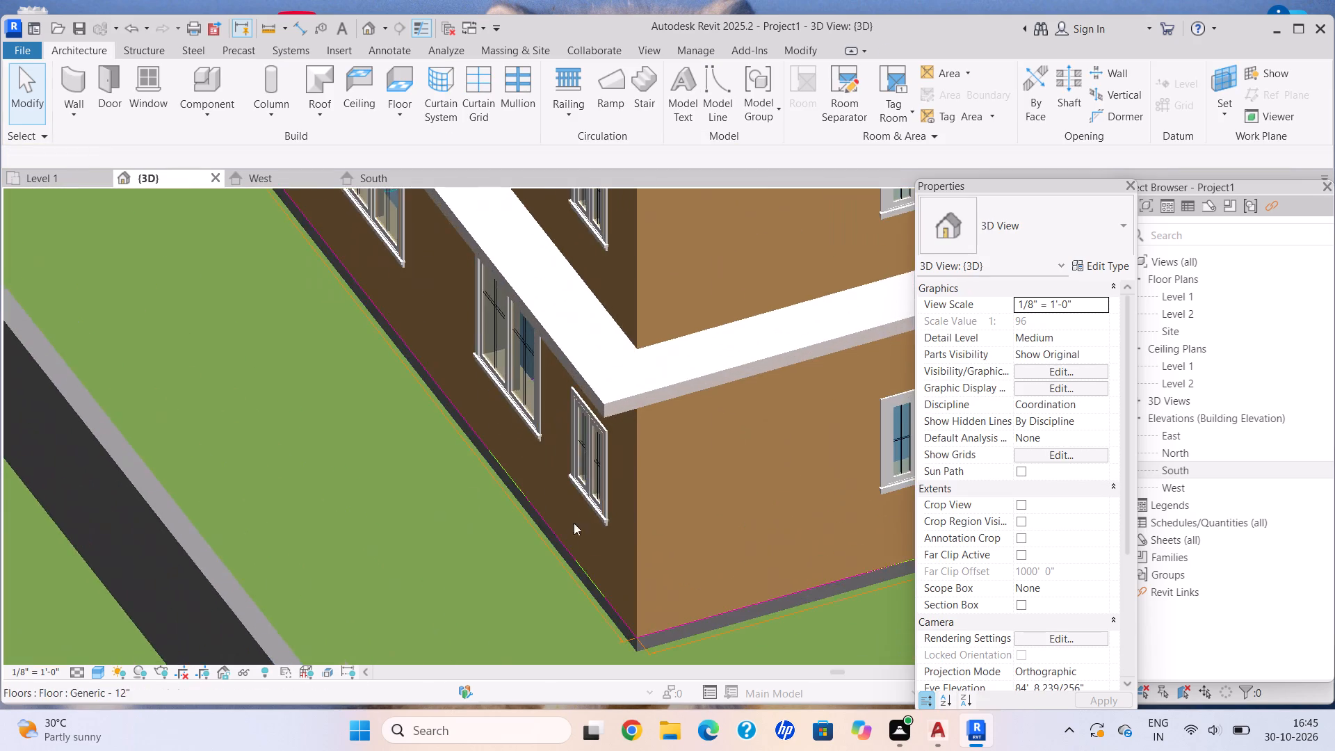
middle_click_drag(615, 536, 548, 366)
key("Escape")
left_click(565, 478)
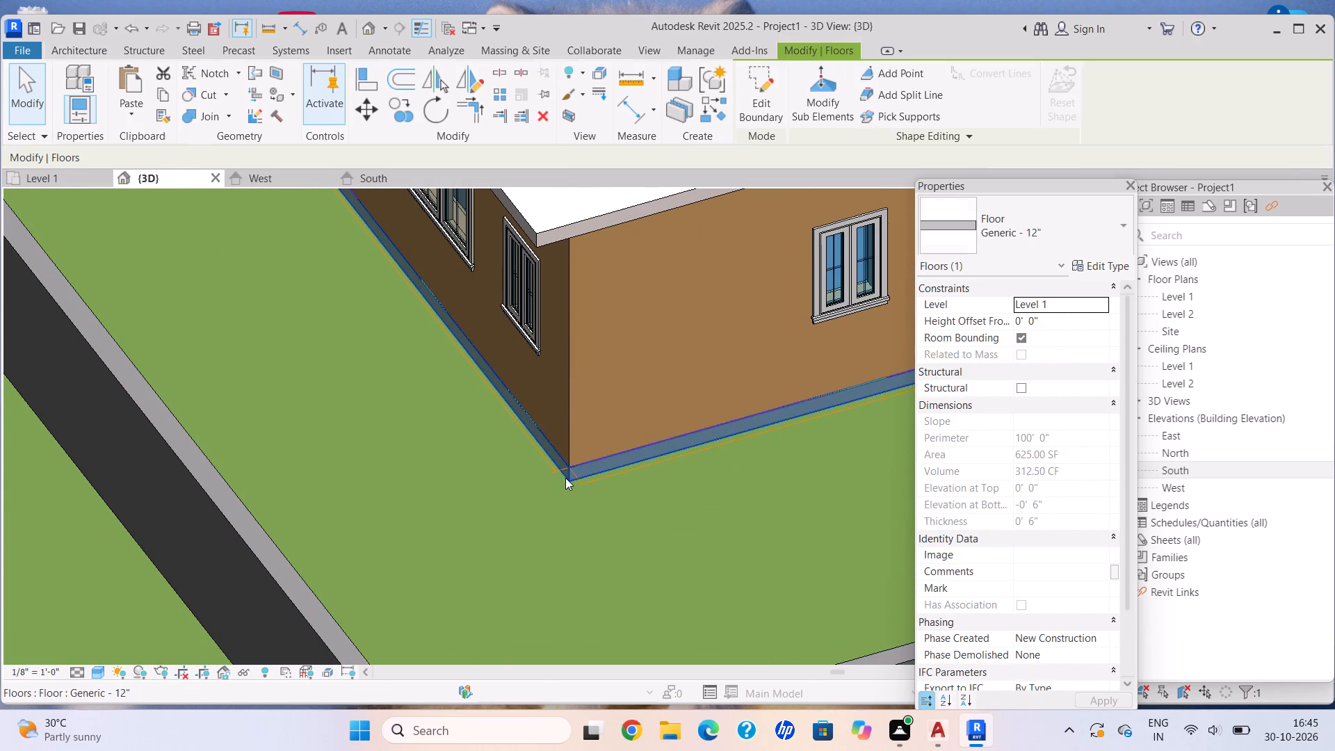
left_click(754, 106)
scroll(698, 584, "down", 5)
middle_click_drag(683, 551, 515, 544)
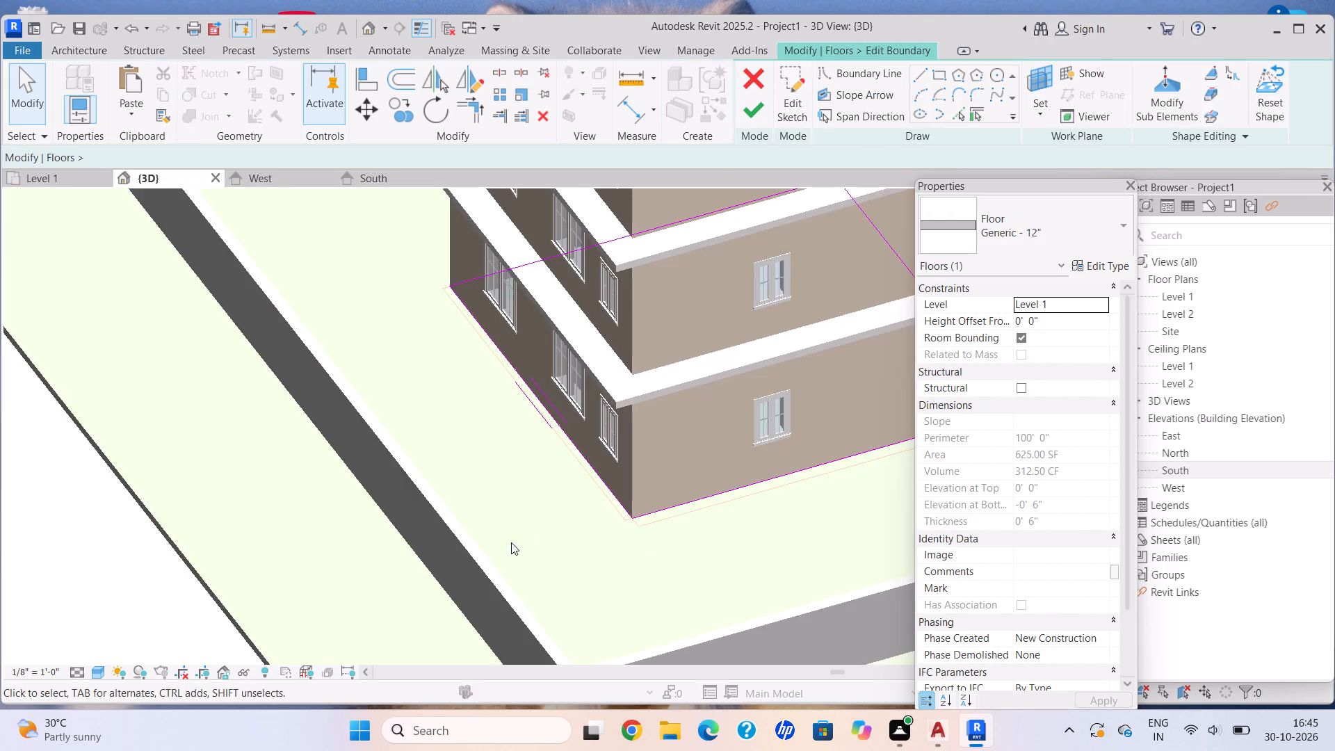
scroll(512, 544, "down", 3)
middle_click_drag(752, 505, 616, 486)
scroll(640, 461, "up", 4)
left_click_drag(645, 461, 709, 555)
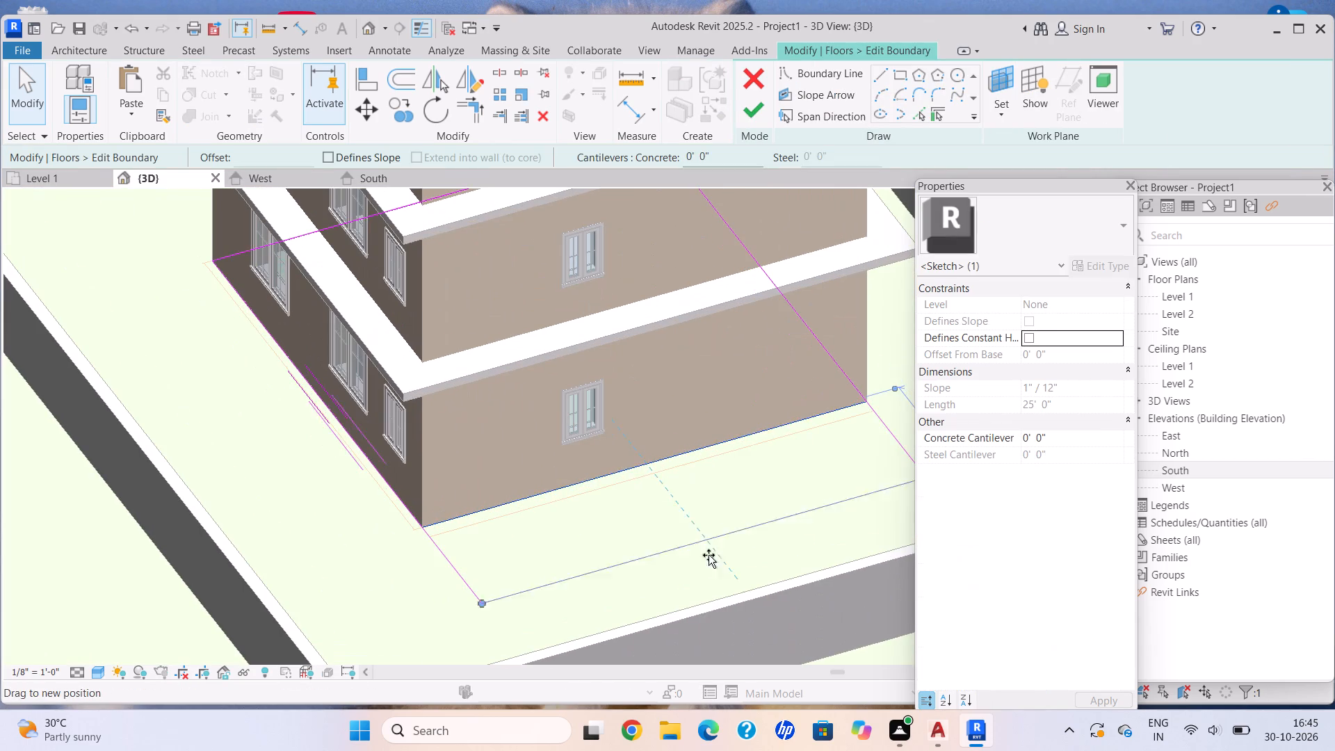
left_click_drag(709, 555, 720, 578)
middle_click_drag(681, 551, 524, 380)
left_click_drag(578, 409, 636, 528)
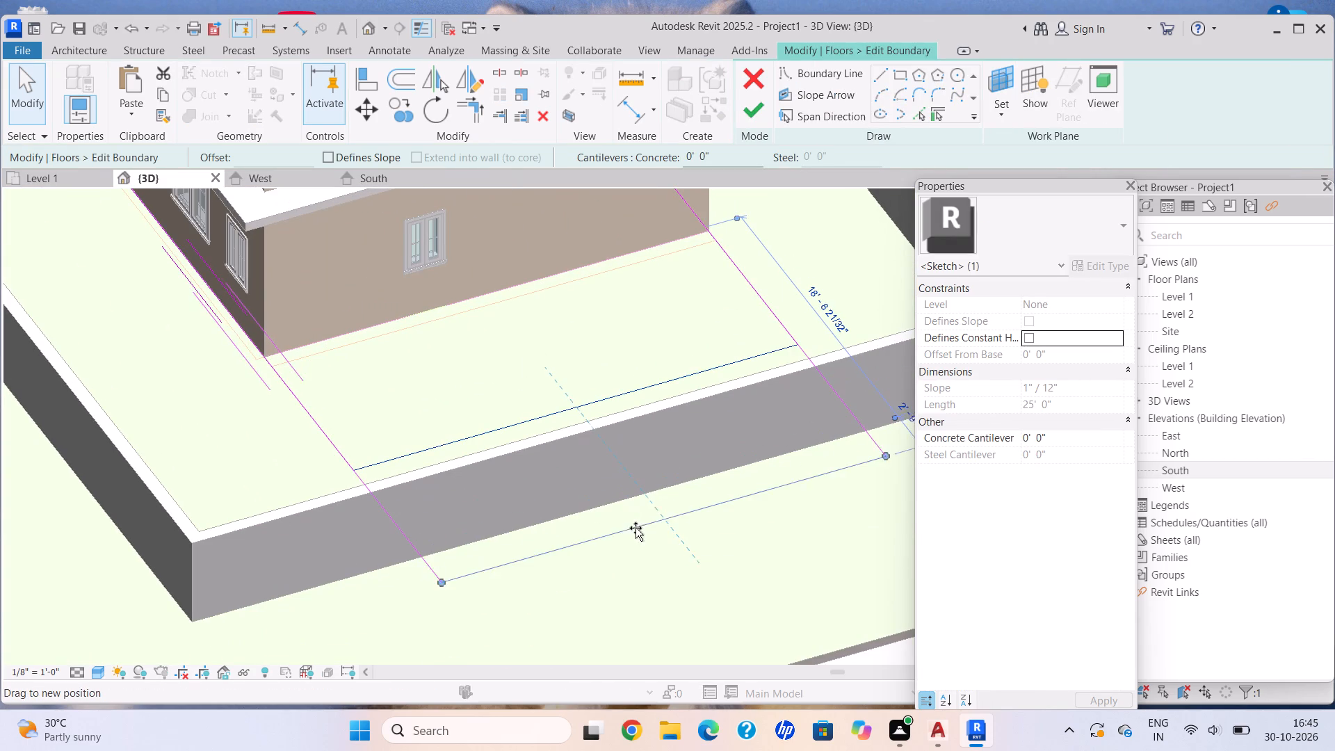
left_click_drag(636, 528, 619, 506)
left_click(752, 118)
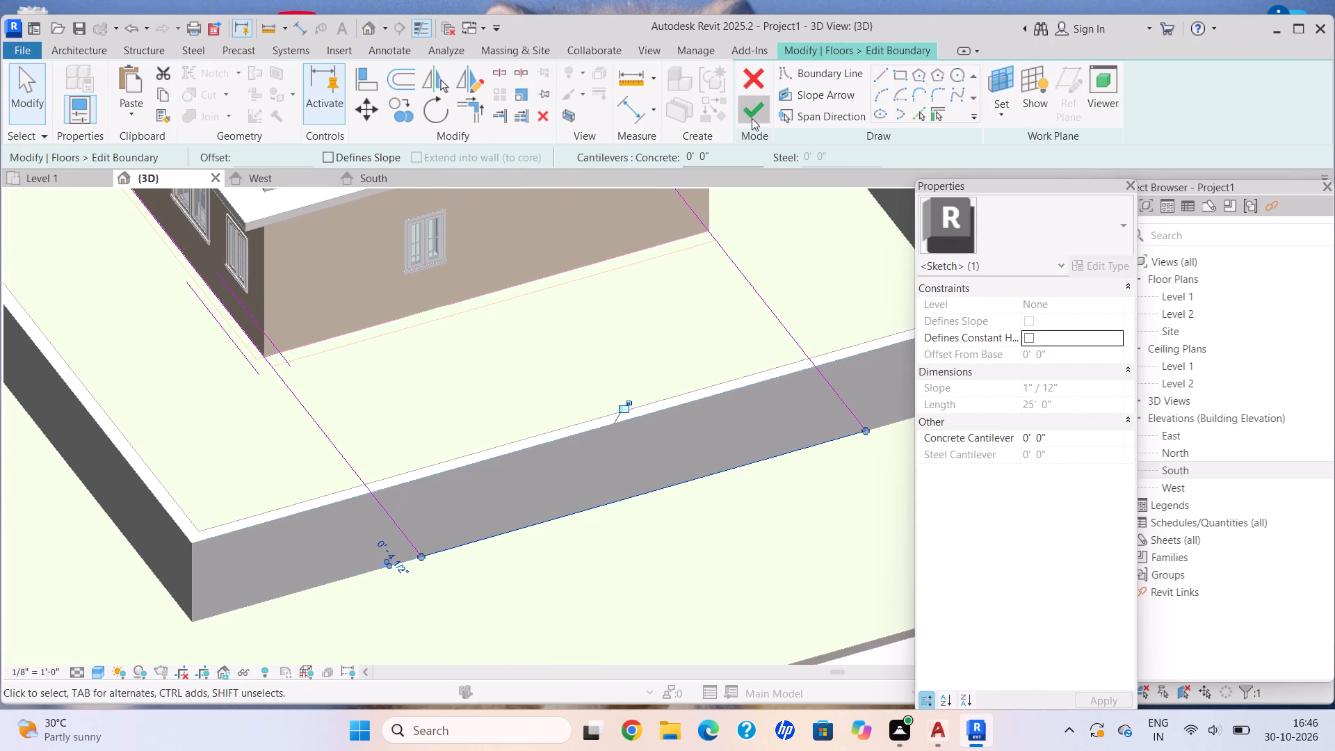
Edit the base floor's boundary, moving its rear edge outward to the rear boundary wall, and finish the sketch.
scroll(529, 424, "down", 7)
middle_click_drag(402, 490, 674, 503)
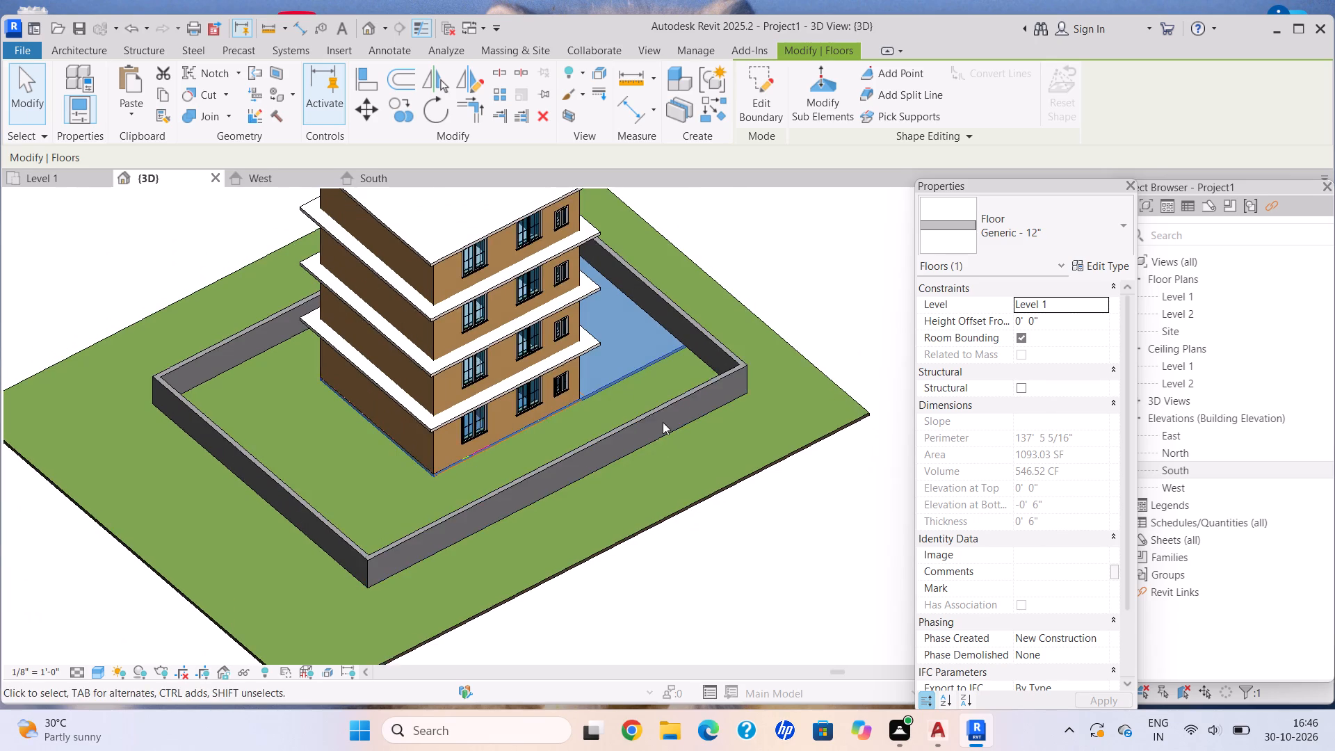
scroll(671, 411, "up", 1)
middle_click_drag(671, 411, 666, 449)
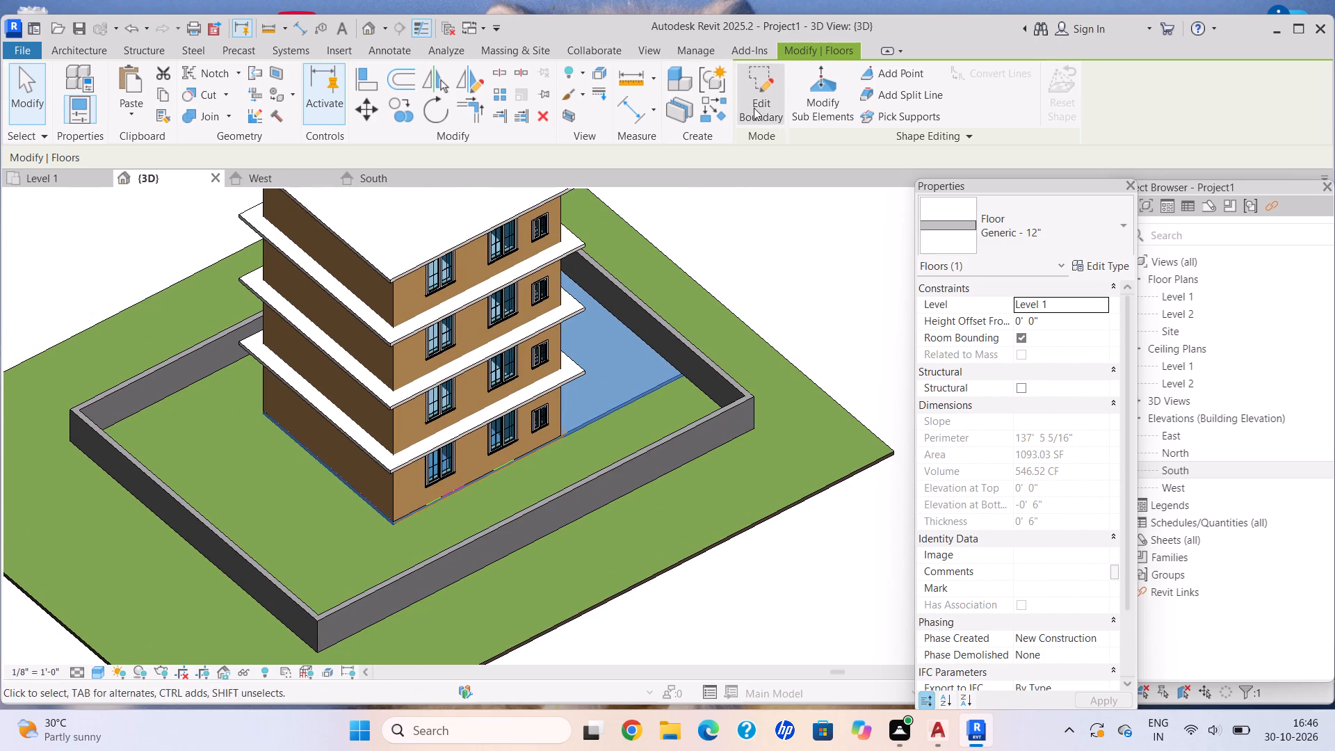
left_click(754, 108)
left_click(592, 419)
left_click_drag(592, 418, 649, 490)
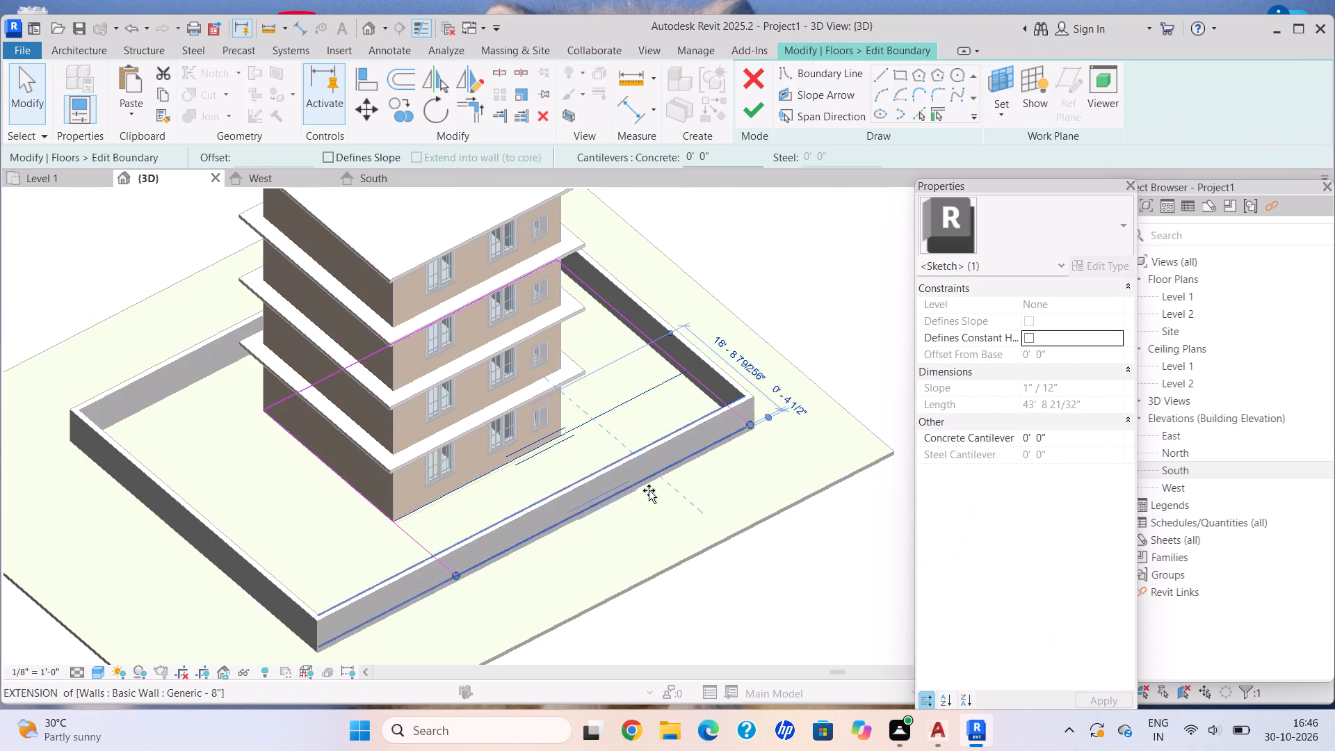
left_click_drag(649, 490, 641, 487)
left_click(755, 108)
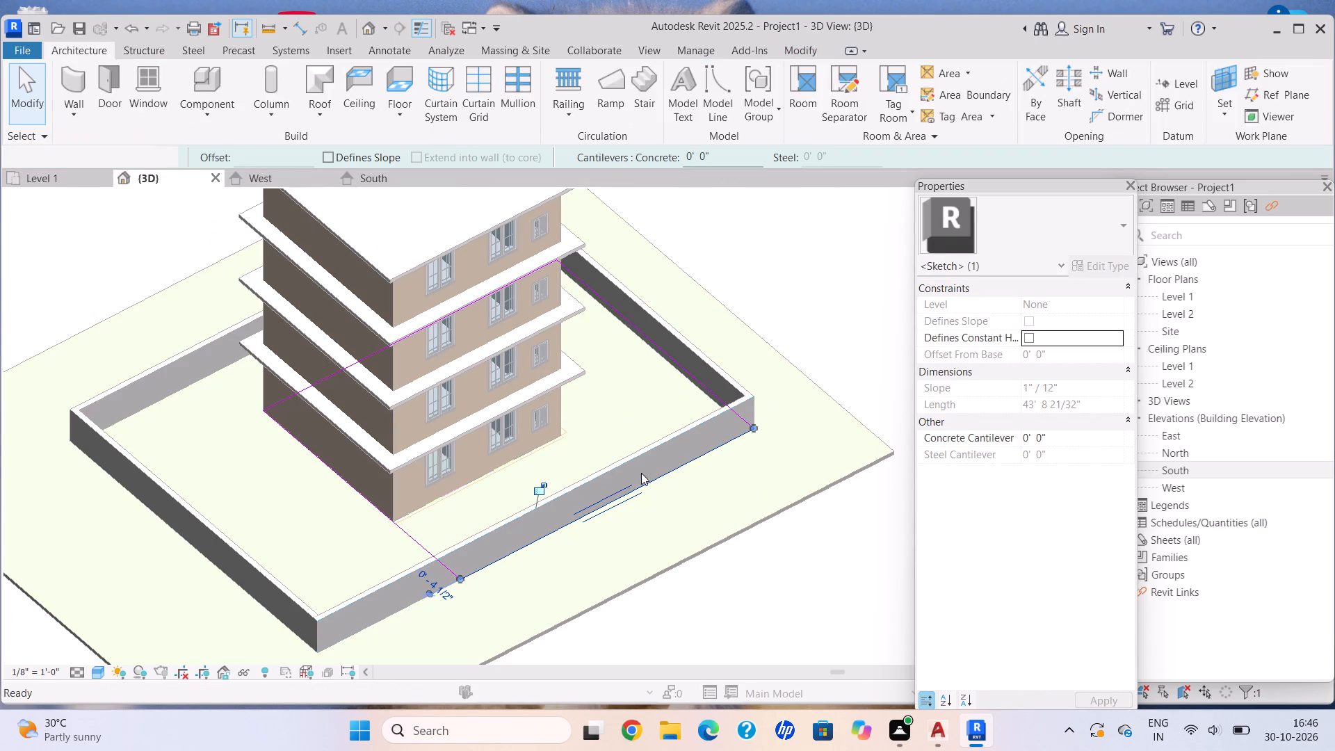
Edit the base floor's boundary, moving the edge along the house's windowless side outward to the facing boundary wall.
scroll(543, 549, "down", 5)
middle_click_drag(503, 524, 711, 511, "shift")
scroll(598, 542, "up", 3)
scroll(699, 533, "up", 2)
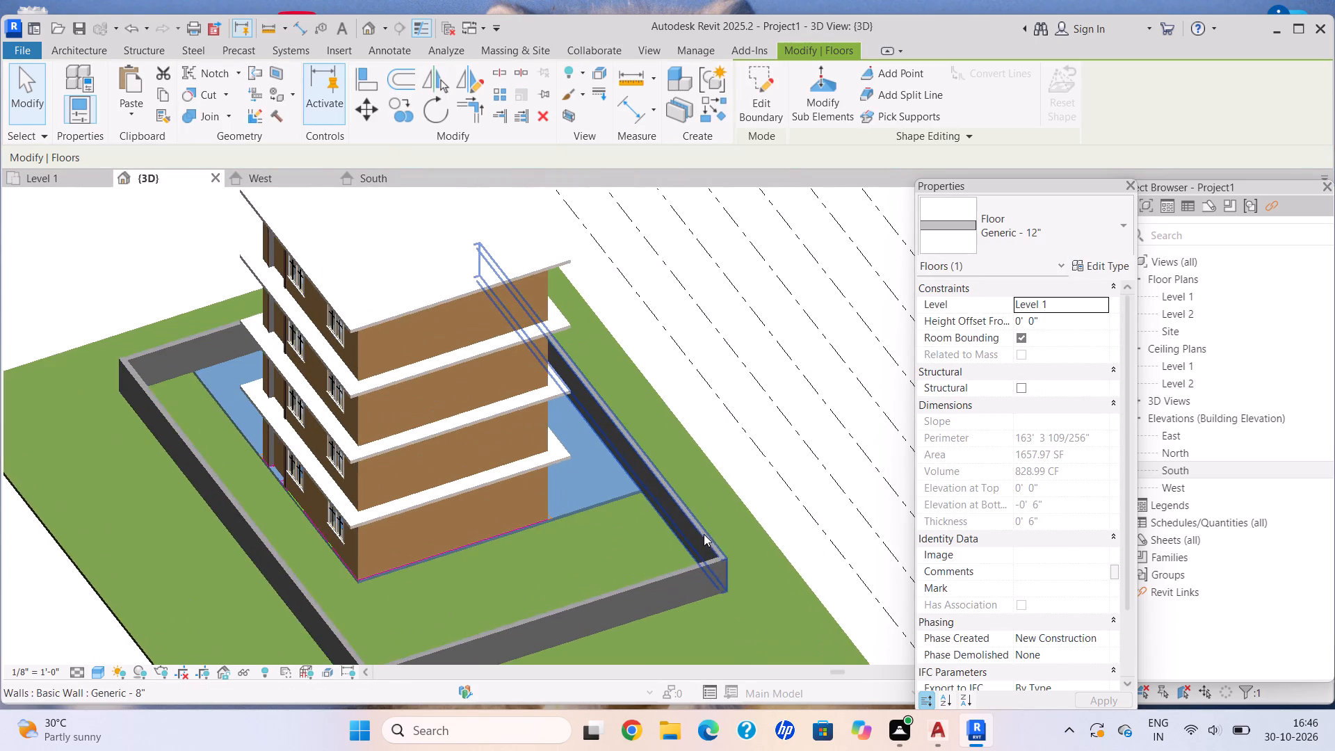
middle_click_drag(704, 533, 643, 491)
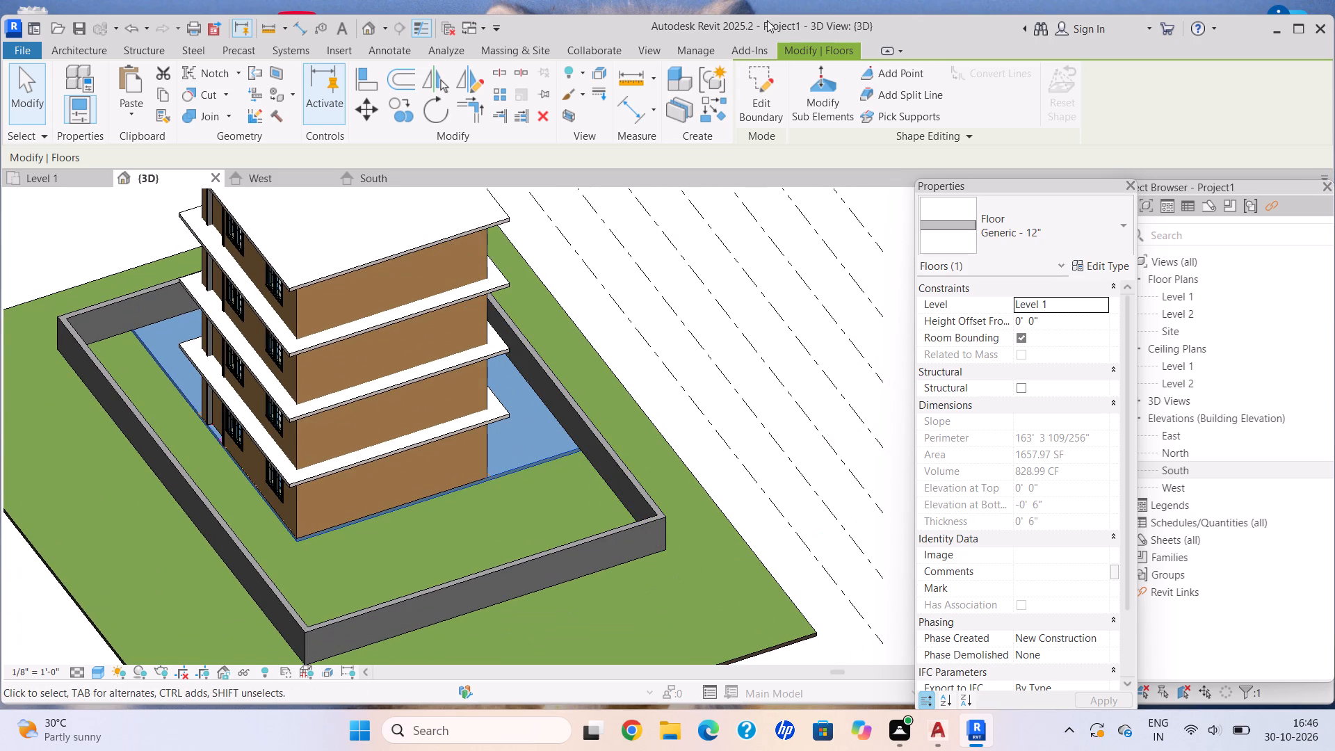
left_click(758, 104)
middle_click_drag(510, 458, 507, 434)
scroll(483, 480, "up", 5)
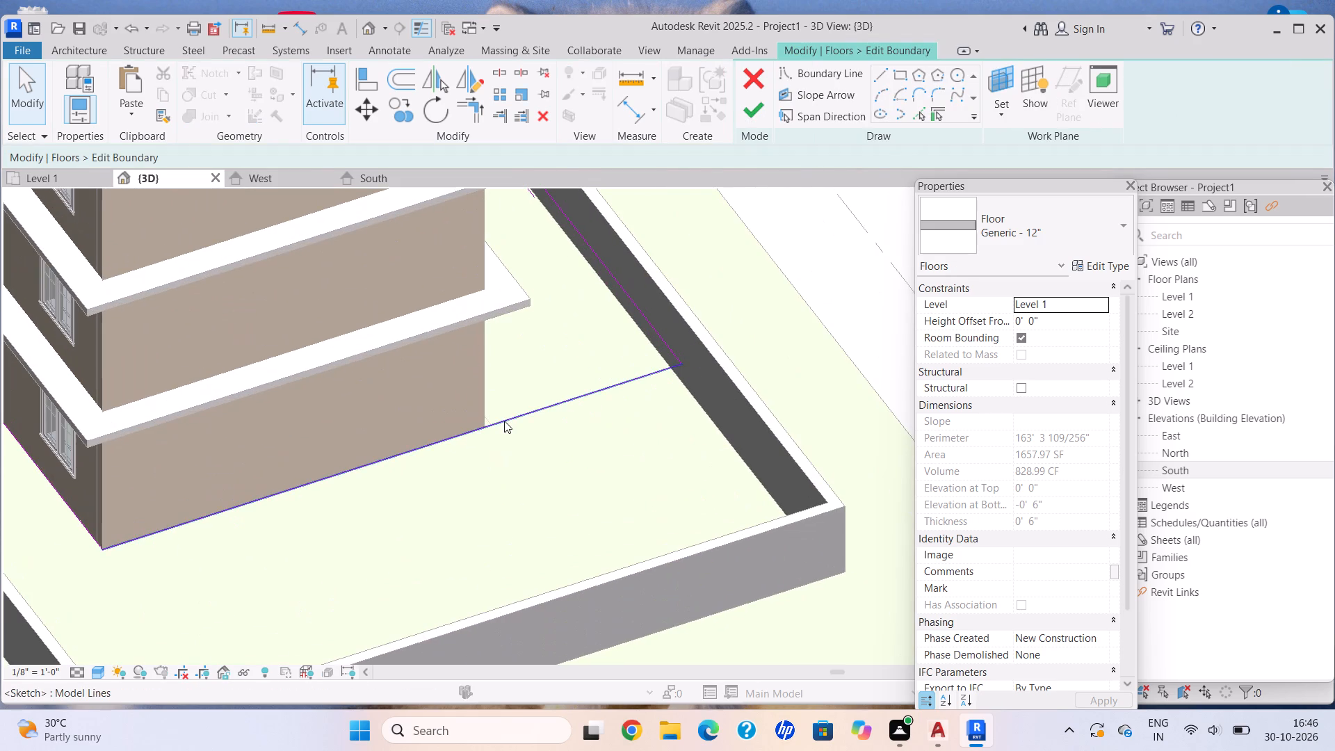
left_click_drag(504, 421, 677, 624)
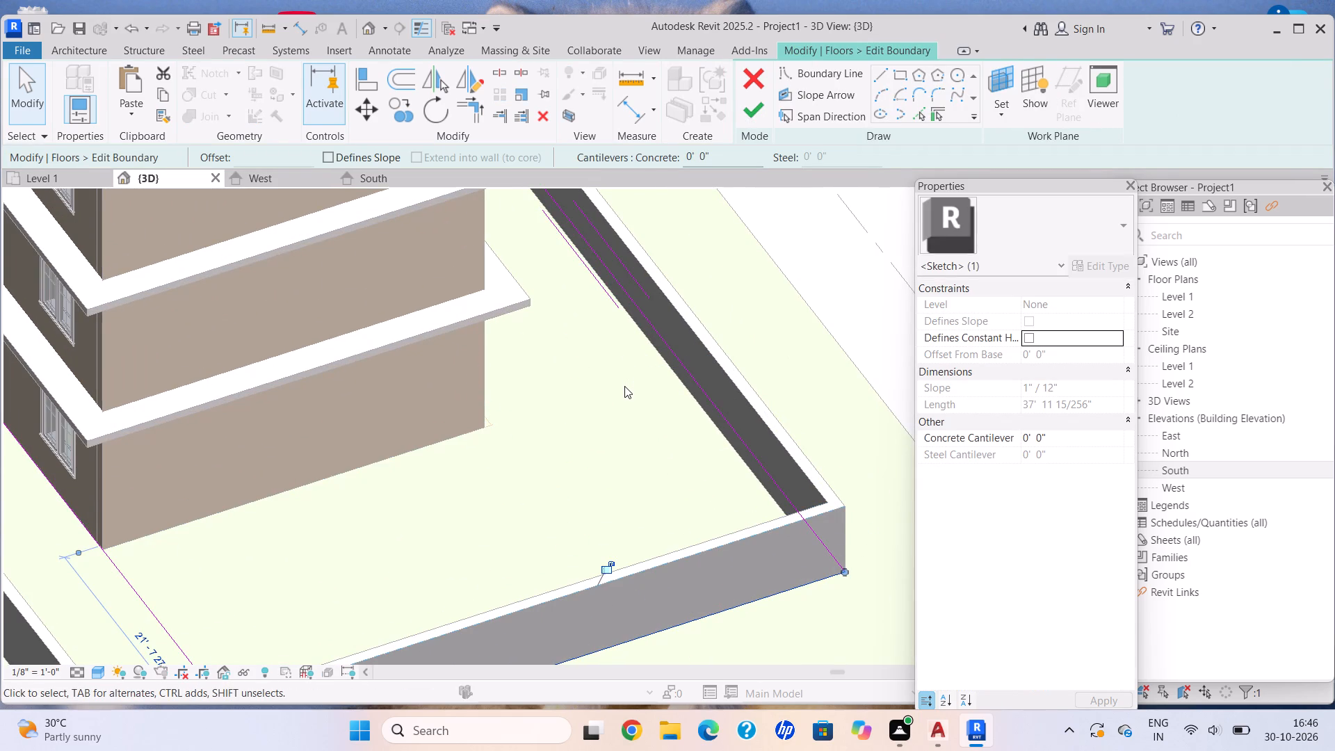
Move the 65' front edge of the base floor outward to the front boundary wall and finish the sketch.
scroll(620, 404, "down", 4)
middle_click_drag(448, 424, 682, 477)
middle_click_drag(561, 453, 616, 235)
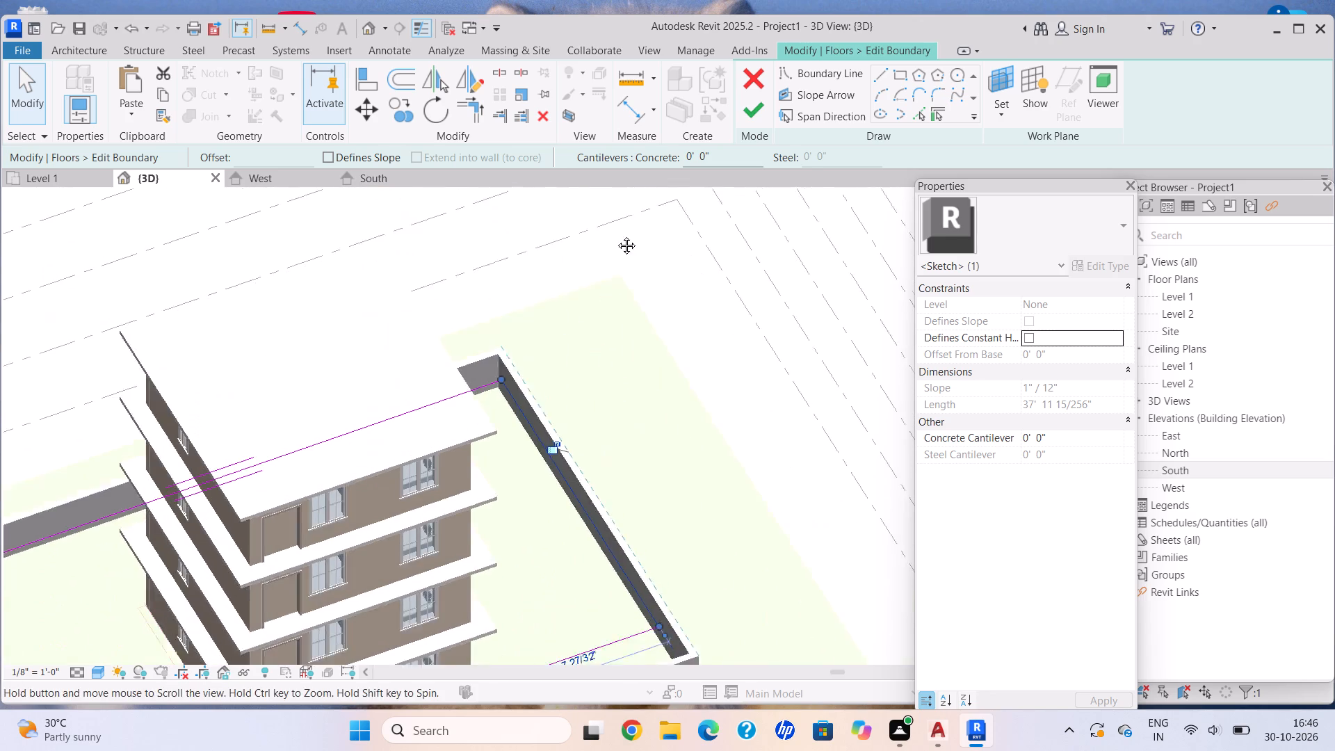
middle_click_drag(616, 235, 632, 209)
left_click_drag(592, 478, 629, 542)
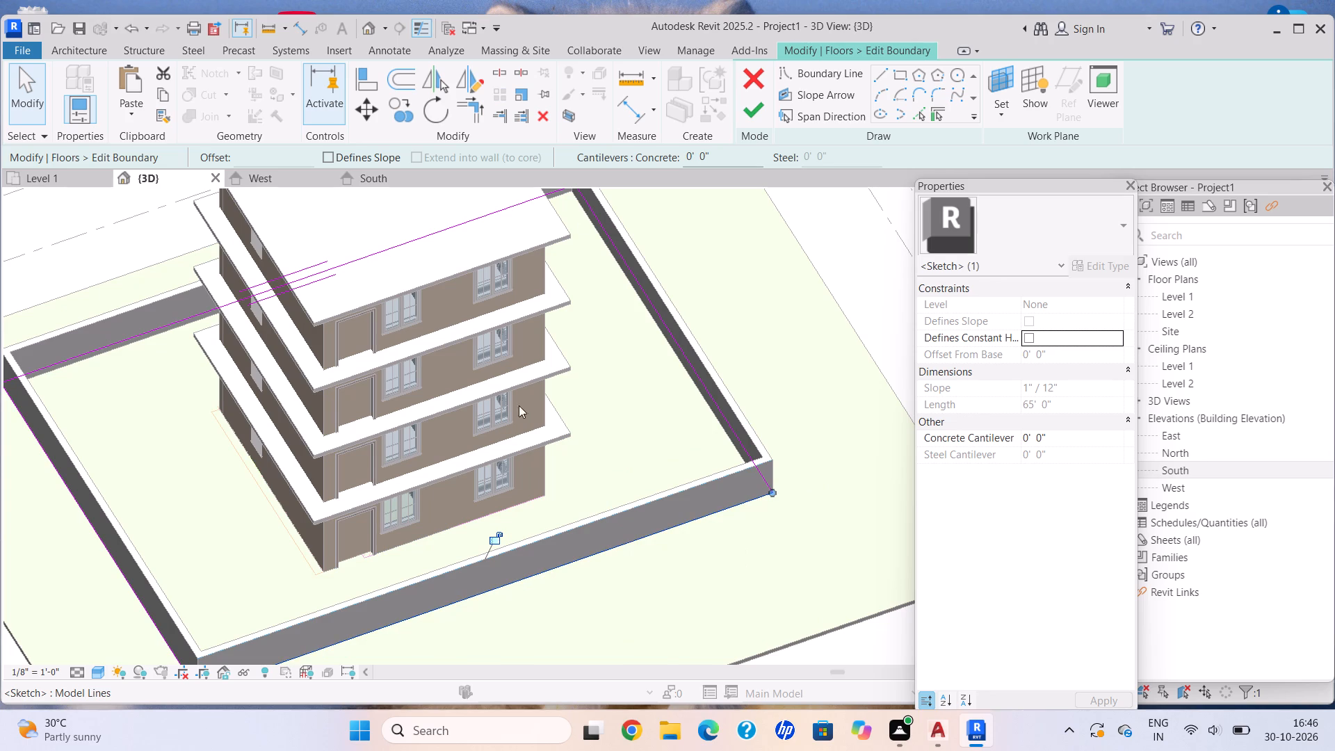
scroll(537, 487, "down", 1)
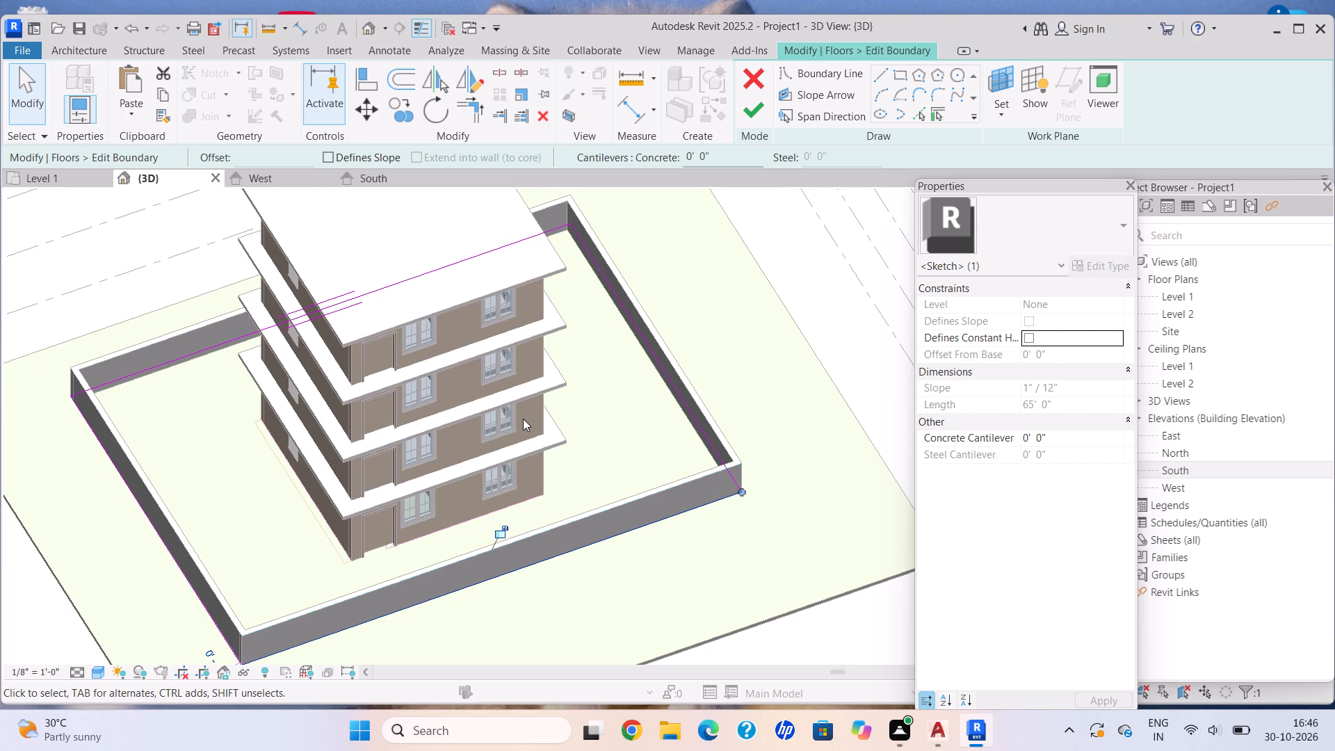
left_click(753, 102)
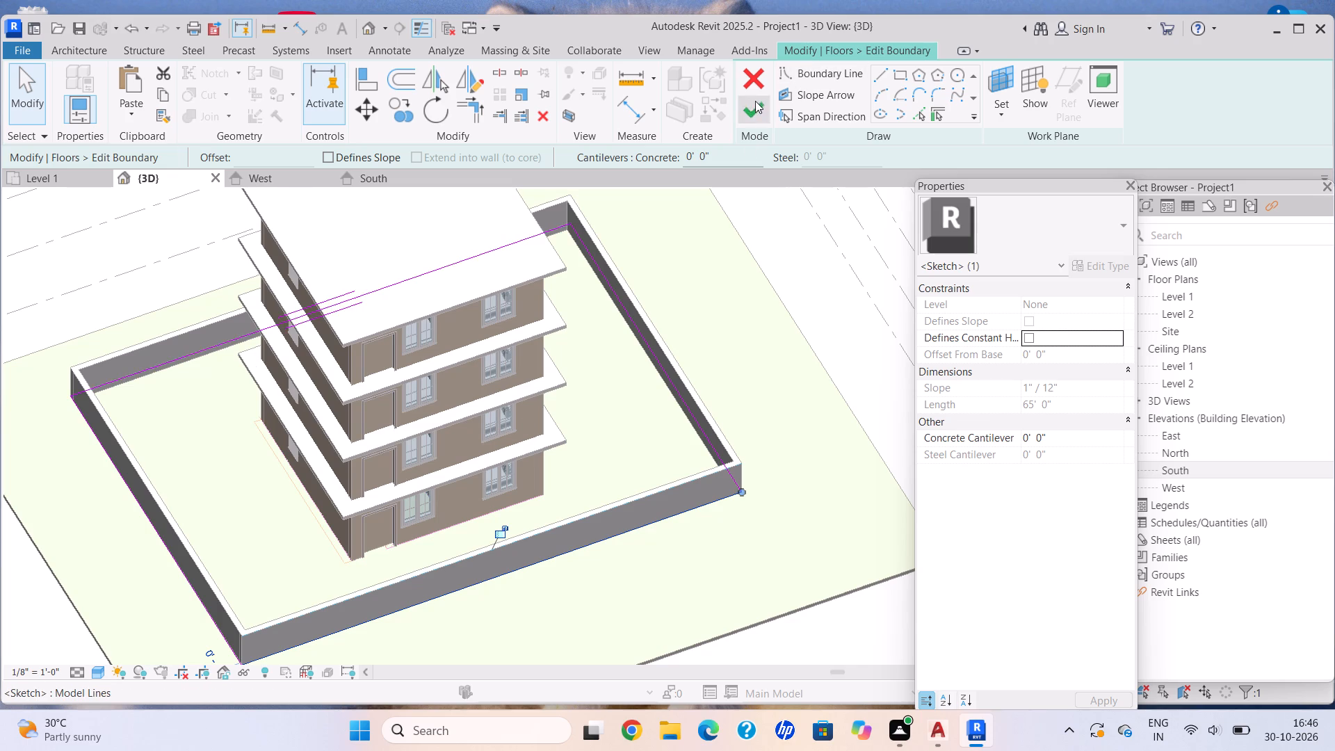
key("Escape")
Examine the base floor and boundary walls around the house from several sides in the 3D view.
middle_click_drag(606, 446, 385, 348, "shift")
scroll(369, 362, "up", 1)
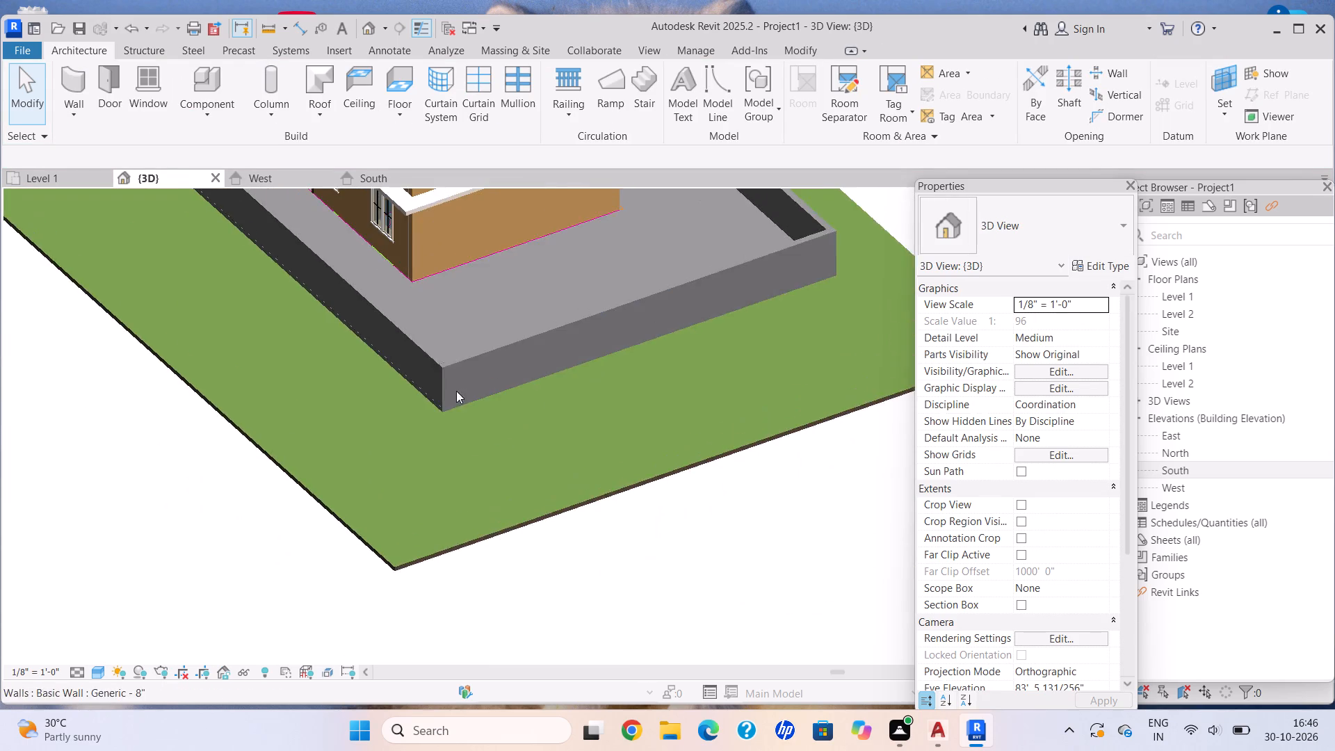
scroll(414, 403, "down", 2)
middle_click_drag(353, 382, 444, 535)
middle_click_drag(444, 499, 508, 453, "shift")
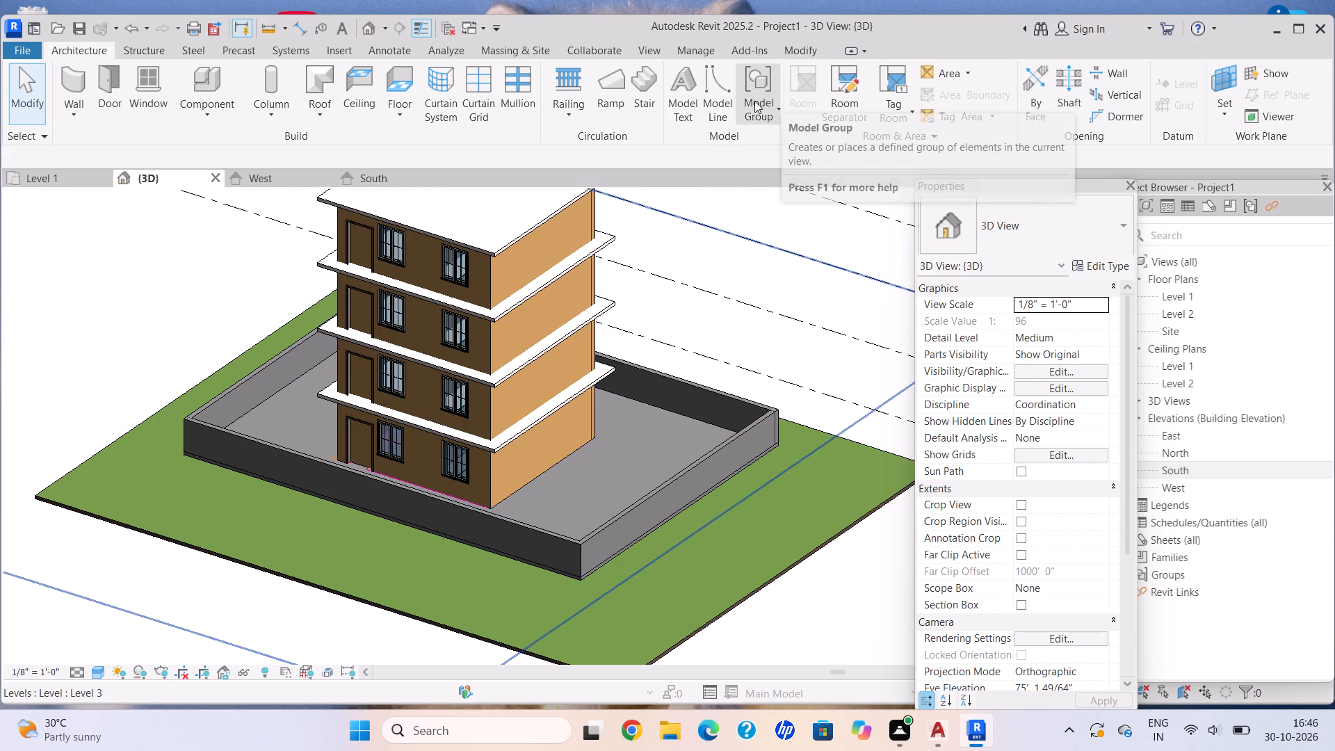
key("Escape")
scroll(458, 371, "down", 2)
middle_click_drag(459, 371, 683, 331, "shift")
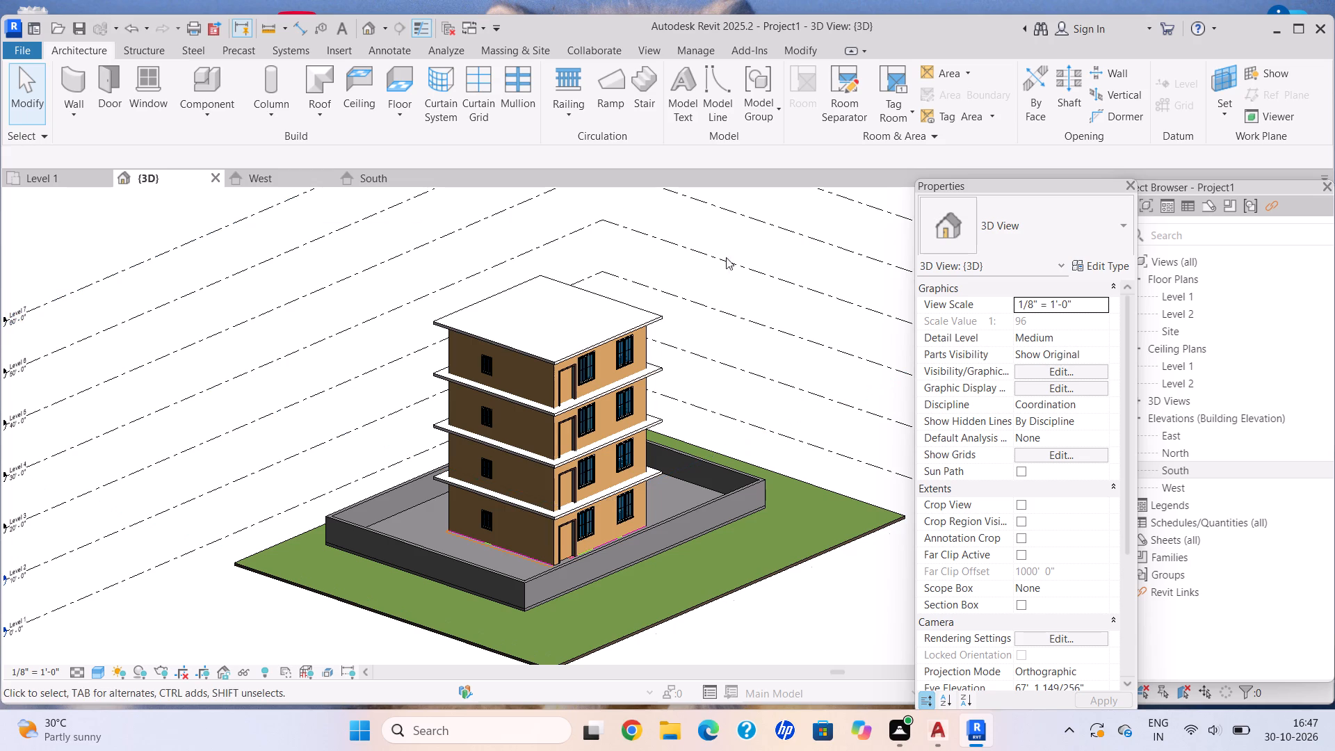
key("Escape")
middle_click_drag(695, 455, 542, 426, "shift")
key("Escape")
middle_click_drag(613, 471, 473, 556, "shift")
scroll(409, 403, "up", 4)
middle_click_drag(424, 406, 619, 370)
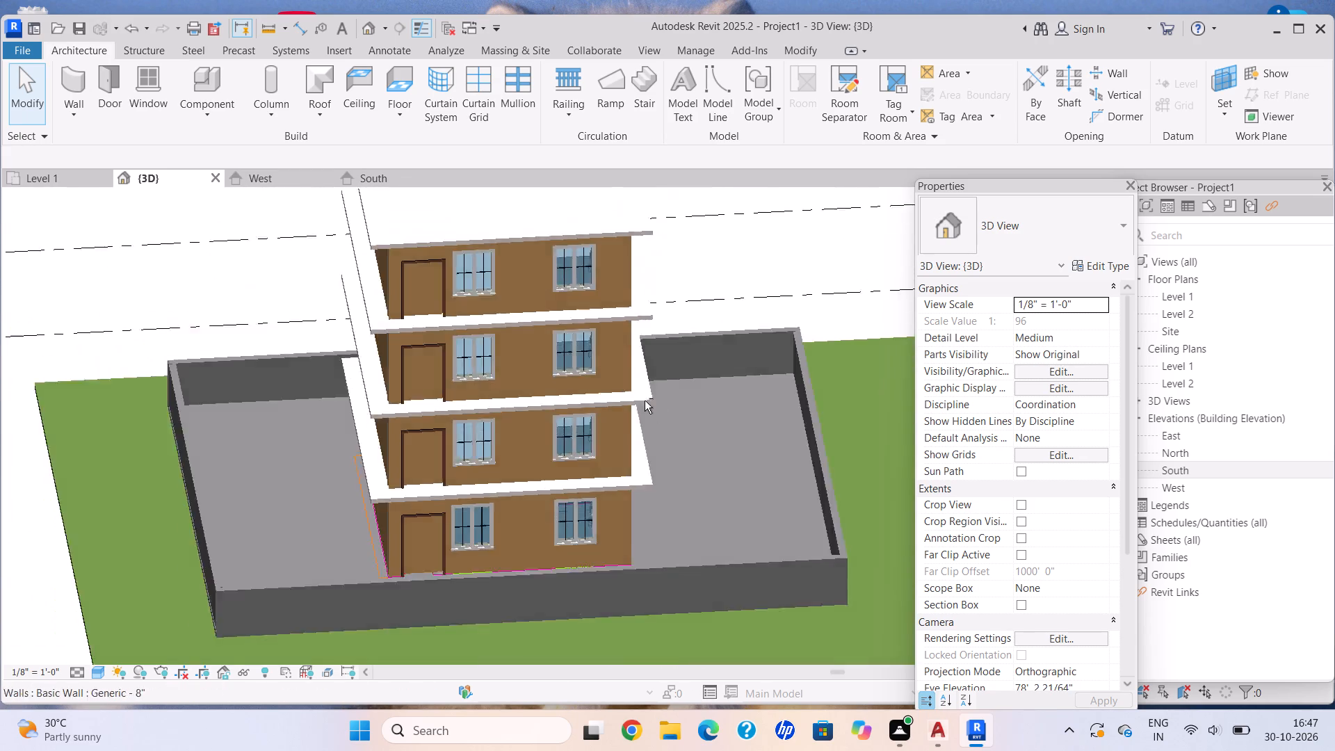
Shorten the front boundary wall from its door-side end to below the farther ground-floor window, leaving a gateway opening.
scroll(684, 435, "down", 5)
middle_click_drag(679, 433, 627, 357)
scroll(451, 499, "up", 5)
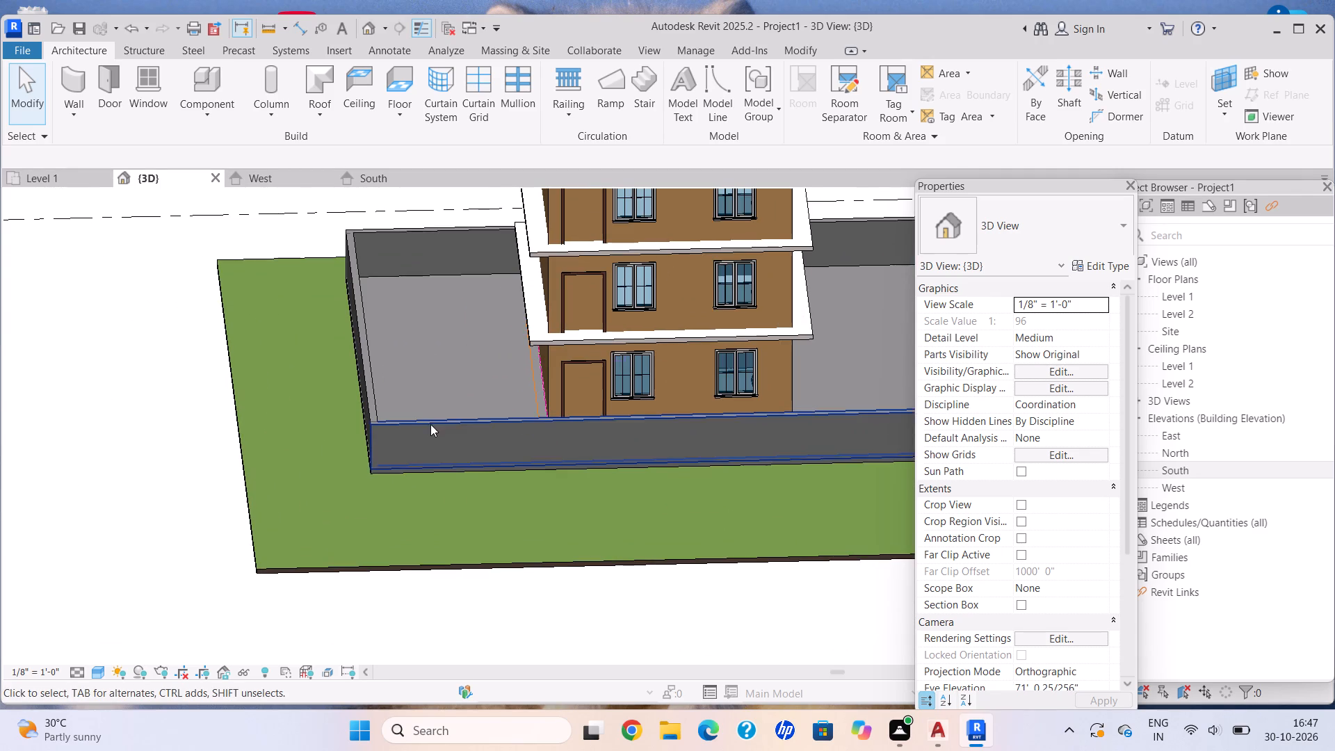
left_click(430, 424)
scroll(376, 502, "up", 9)
left_click_drag(366, 446, 446, 452)
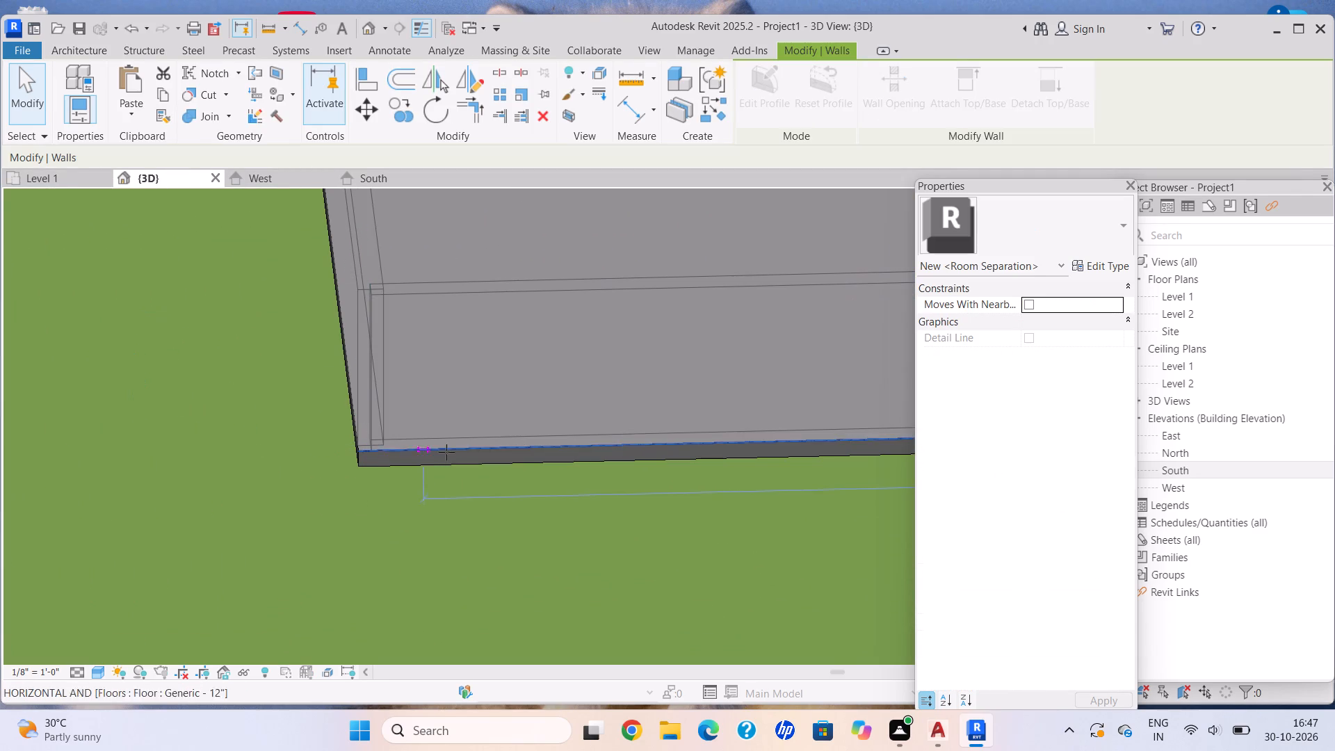
left_click_drag(446, 452, 866, 441)
scroll(861, 442, "down", 1)
middle_click_drag(813, 457, 174, 481)
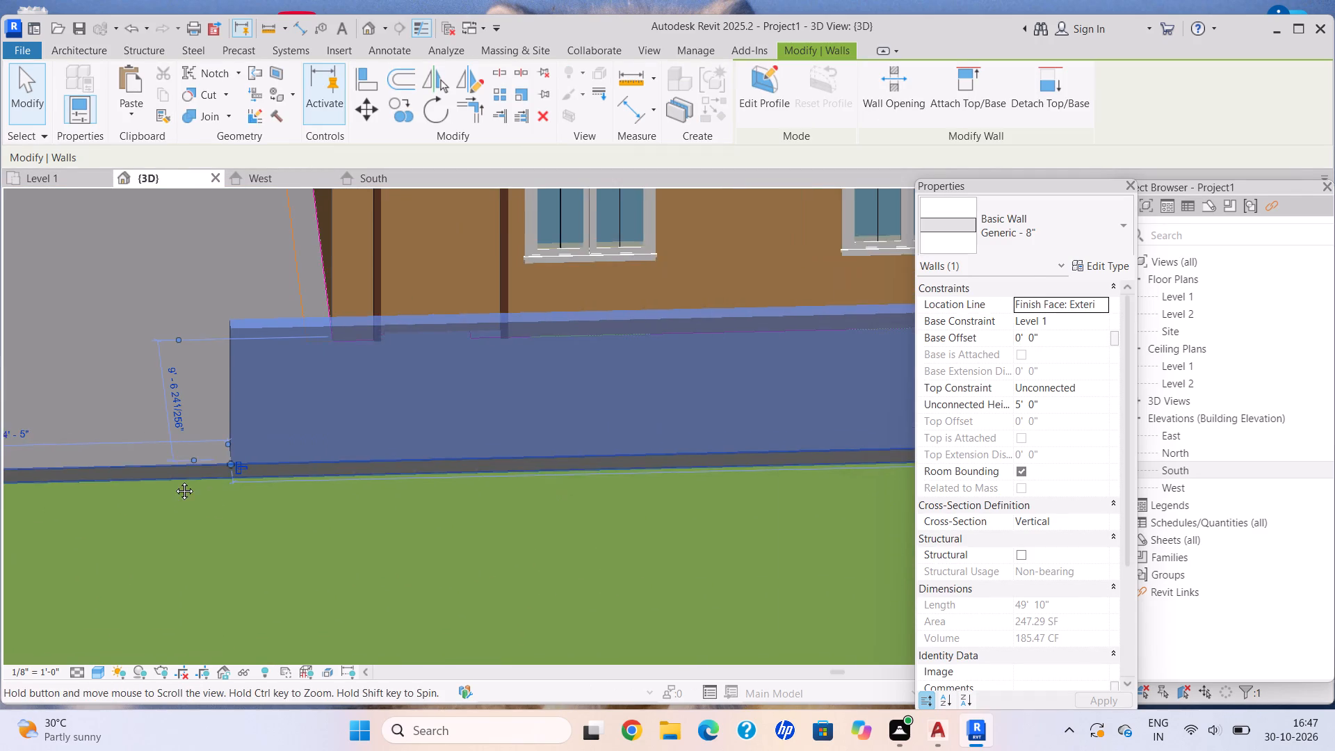
middle_click_drag(174, 481, 174, 480)
left_click_drag(220, 459, 462, 459)
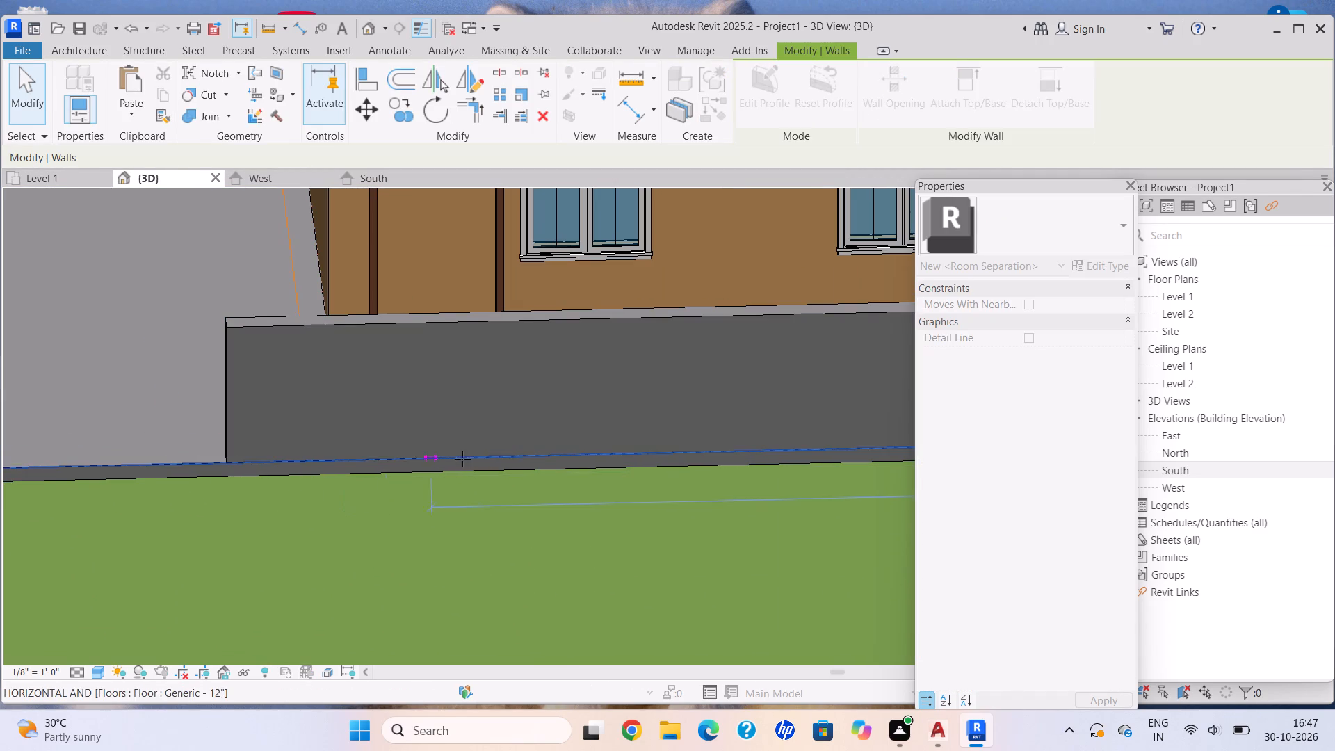
left_click_drag(462, 459, 807, 453)
scroll(793, 460, "down", 2)
middle_click_drag(792, 460, 171, 430)
middle_click_drag(163, 427, 157, 427)
left_click_drag(175, 419, 275, 419)
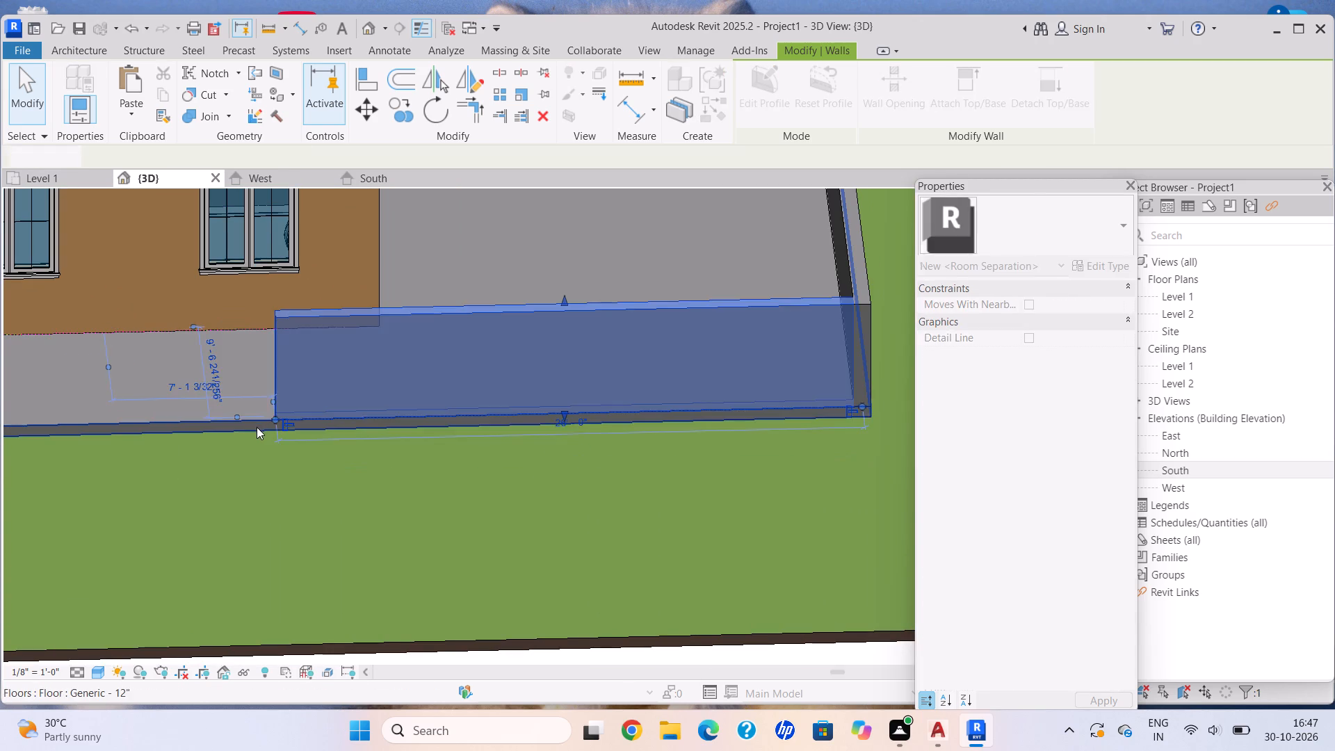
key("Escape")
Start placing a component and load the SHUBHAM GATE family from the Gate folder inside SHUBHAM CITY.
scroll(264, 427, "down", 7)
middle_click_drag(243, 460, 540, 482, "shift")
middle_click_drag(562, 490, 591, 501, "shift")
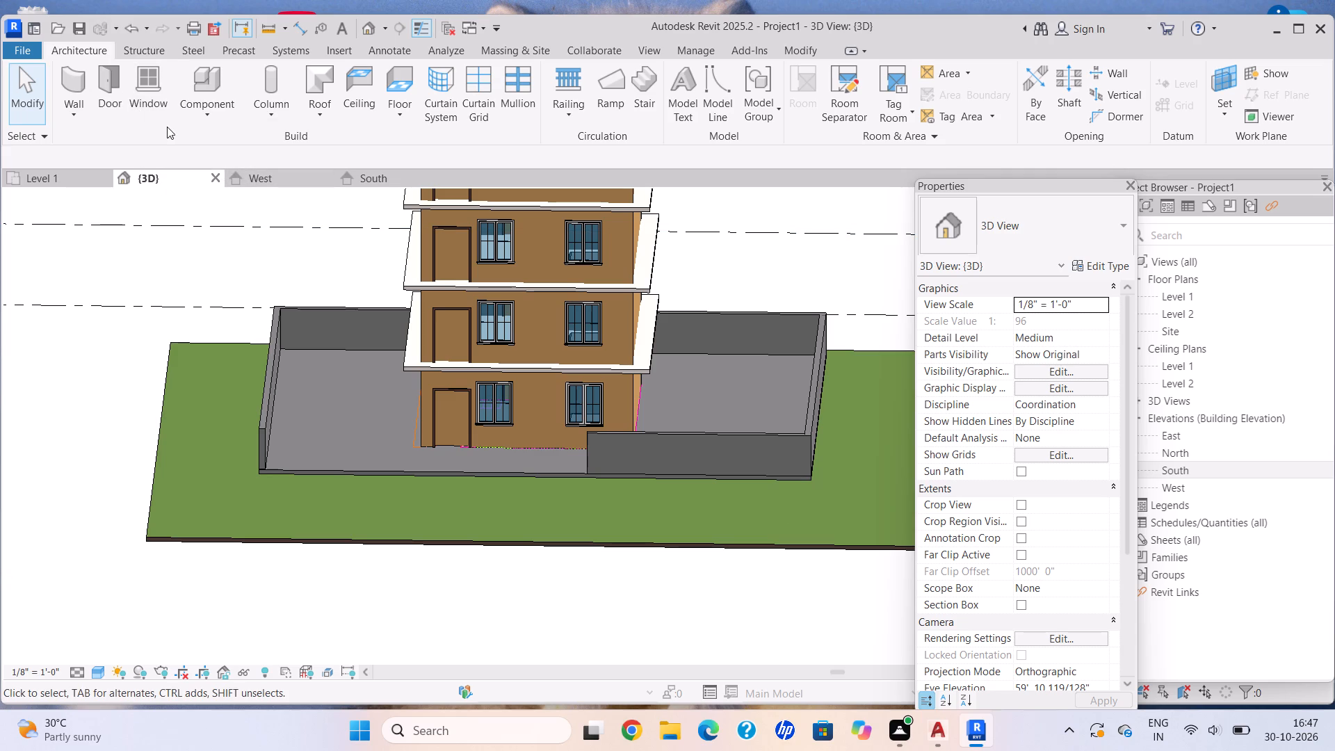
left_click(211, 114)
left_click(241, 142)
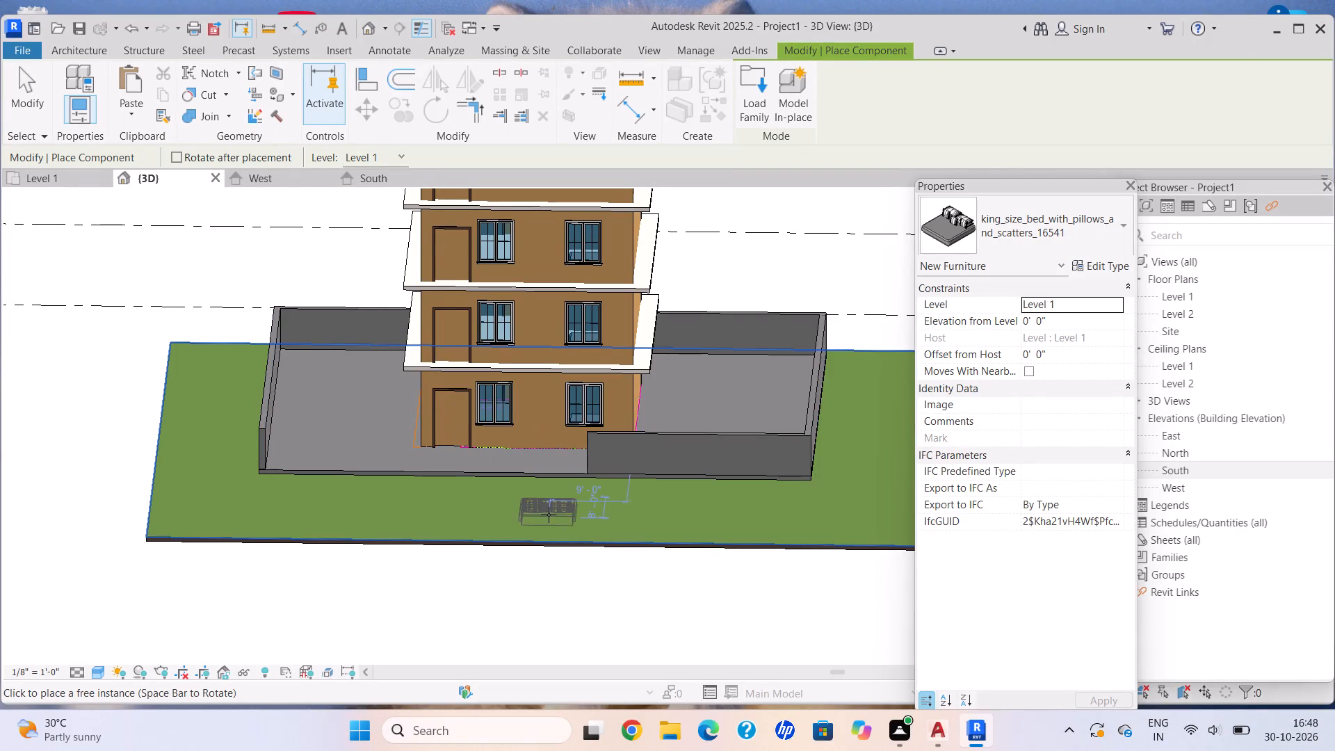
scroll(552, 510, "up", 3)
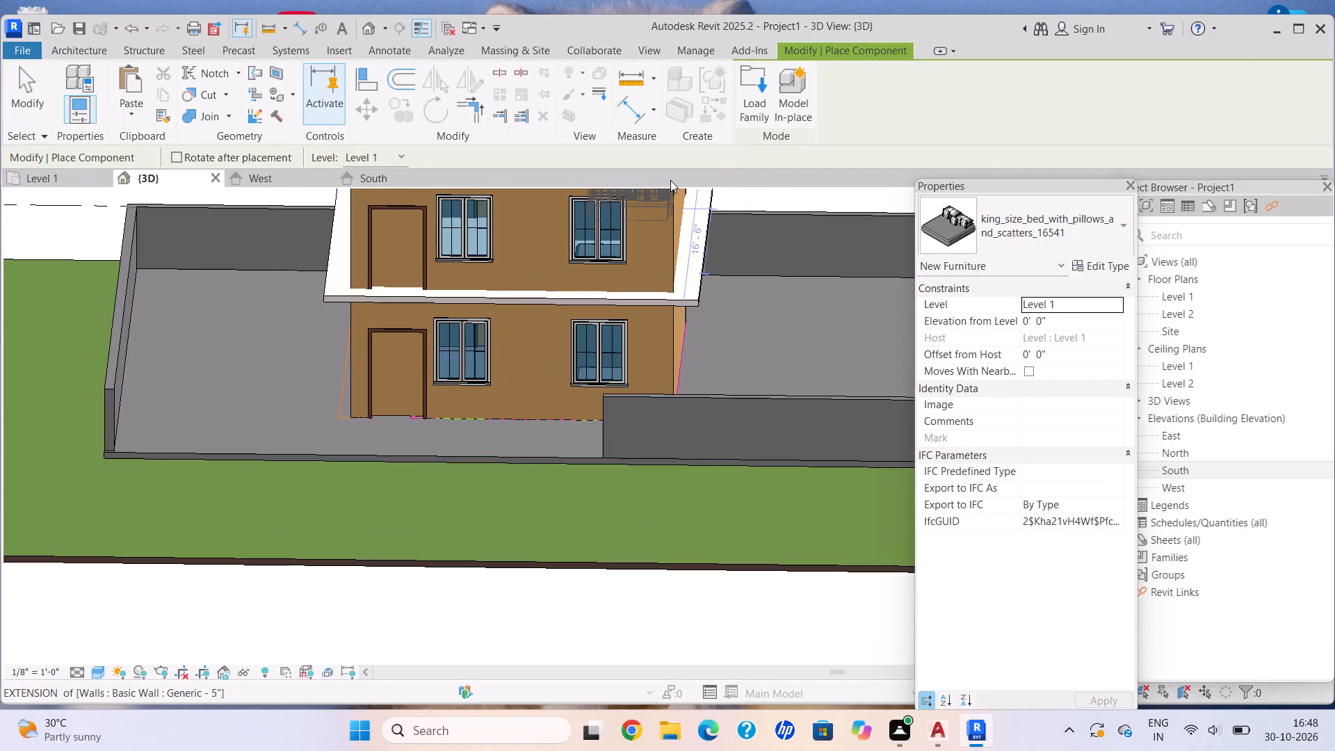
left_click(748, 115)
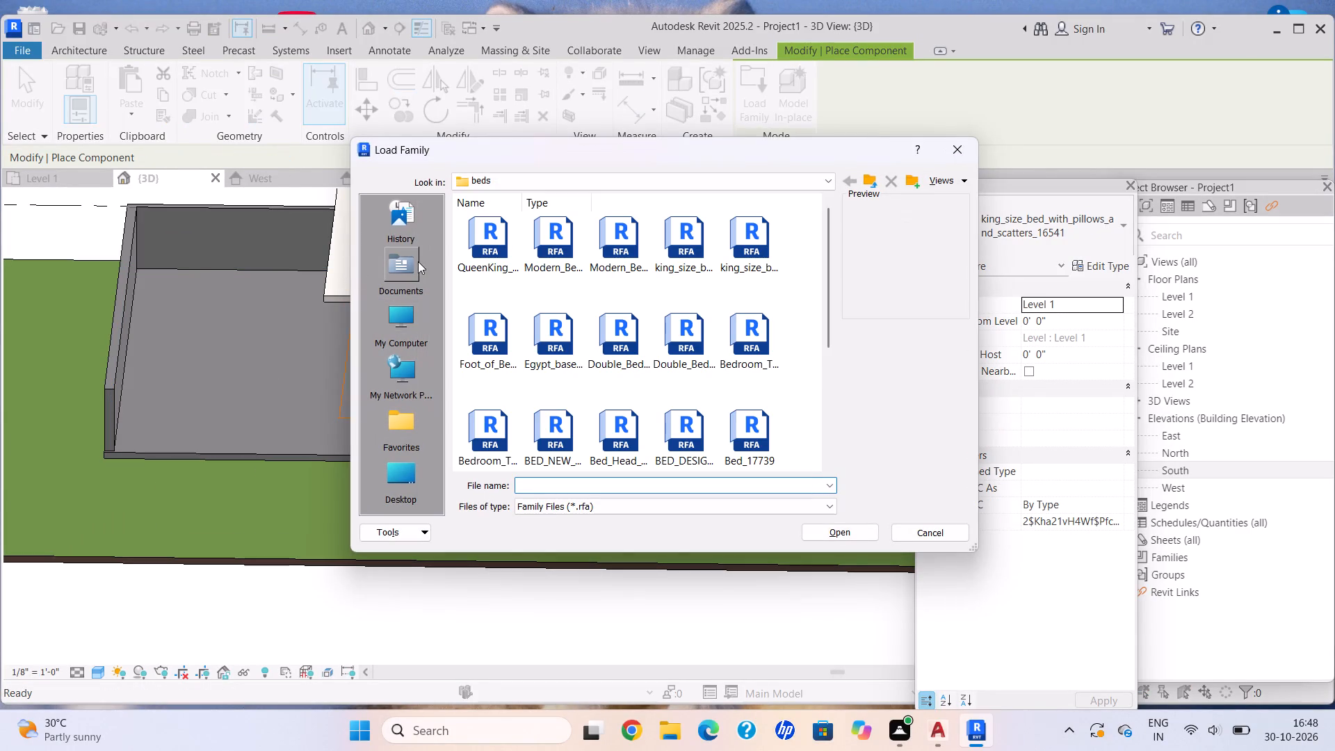
double_click(403, 254)
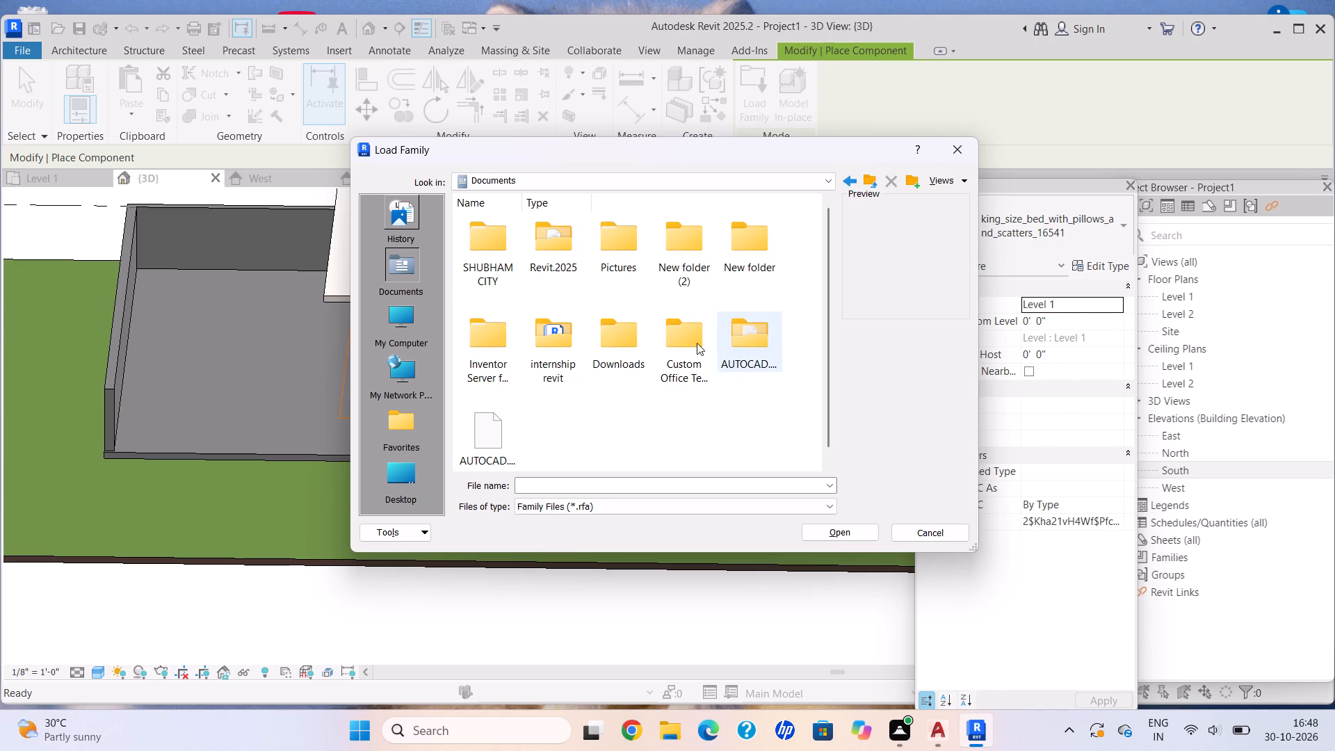
double_click(486, 254)
scroll(759, 406, "down", 5)
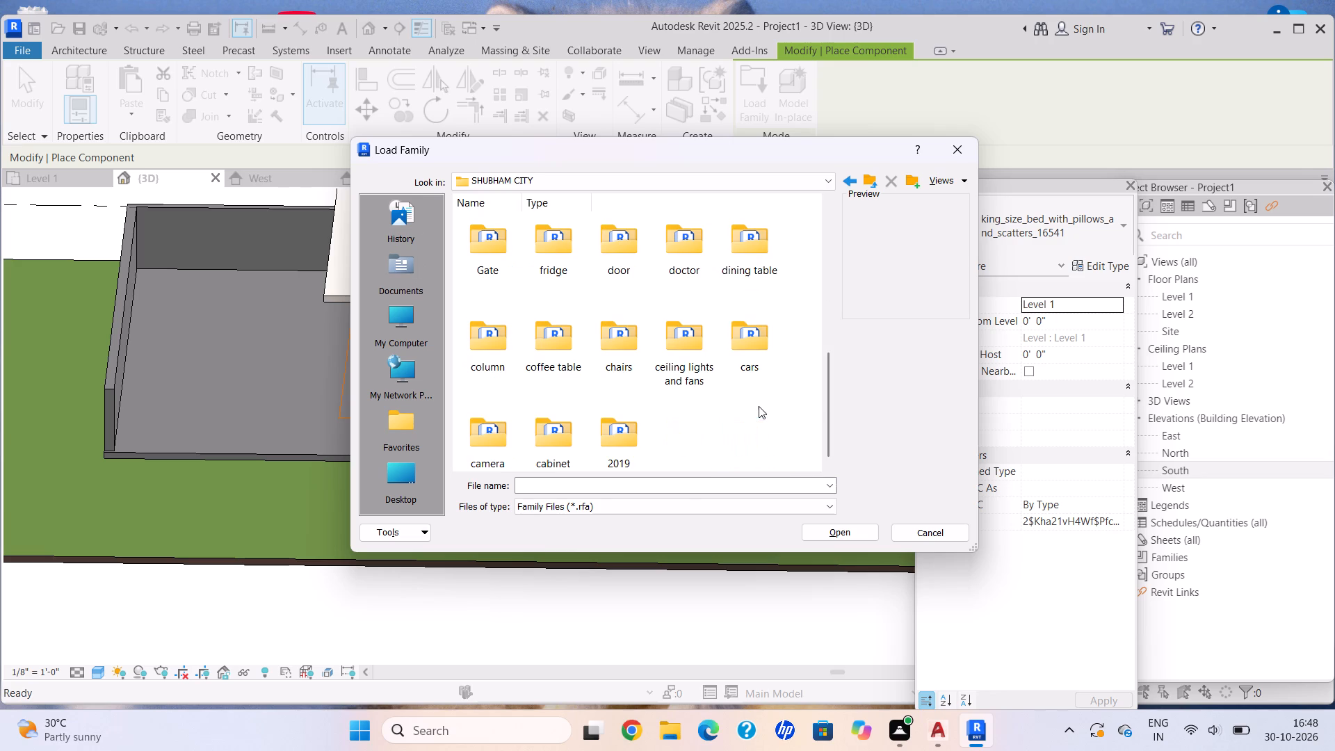
double_click(756, 342)
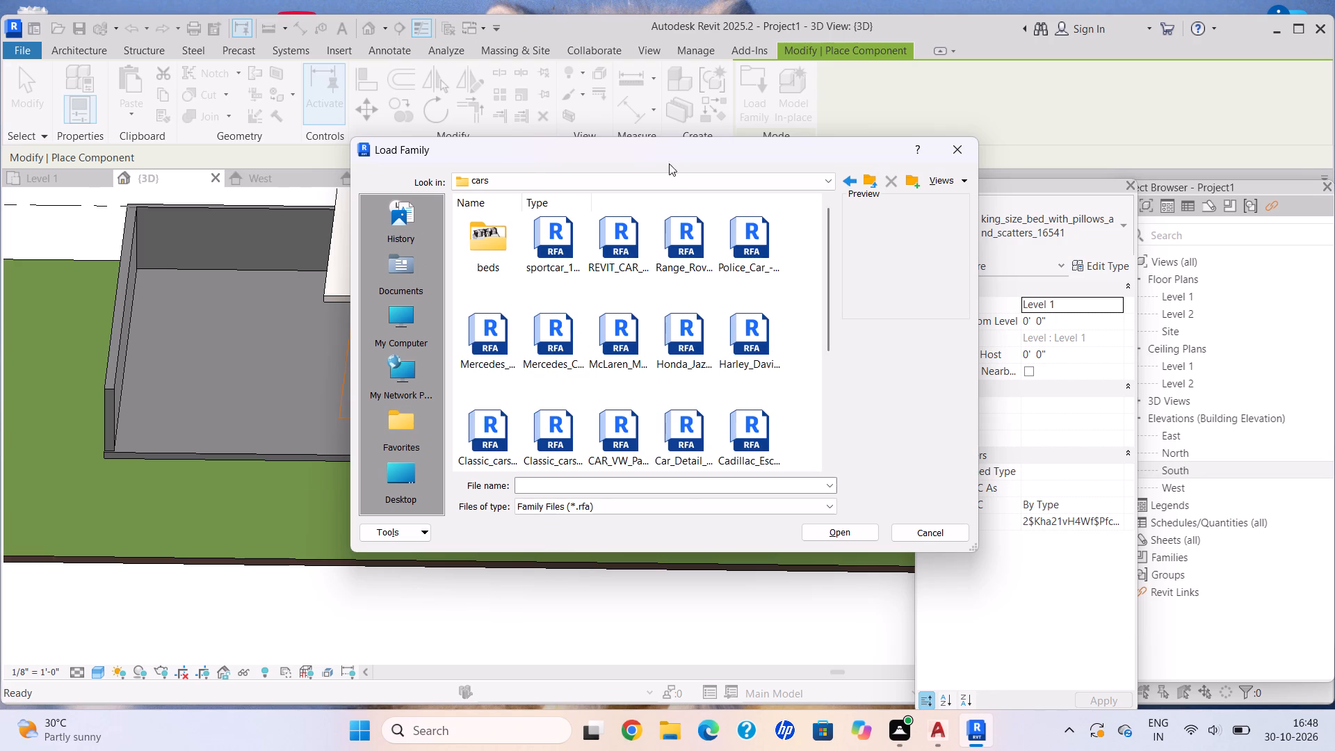
left_click(853, 181)
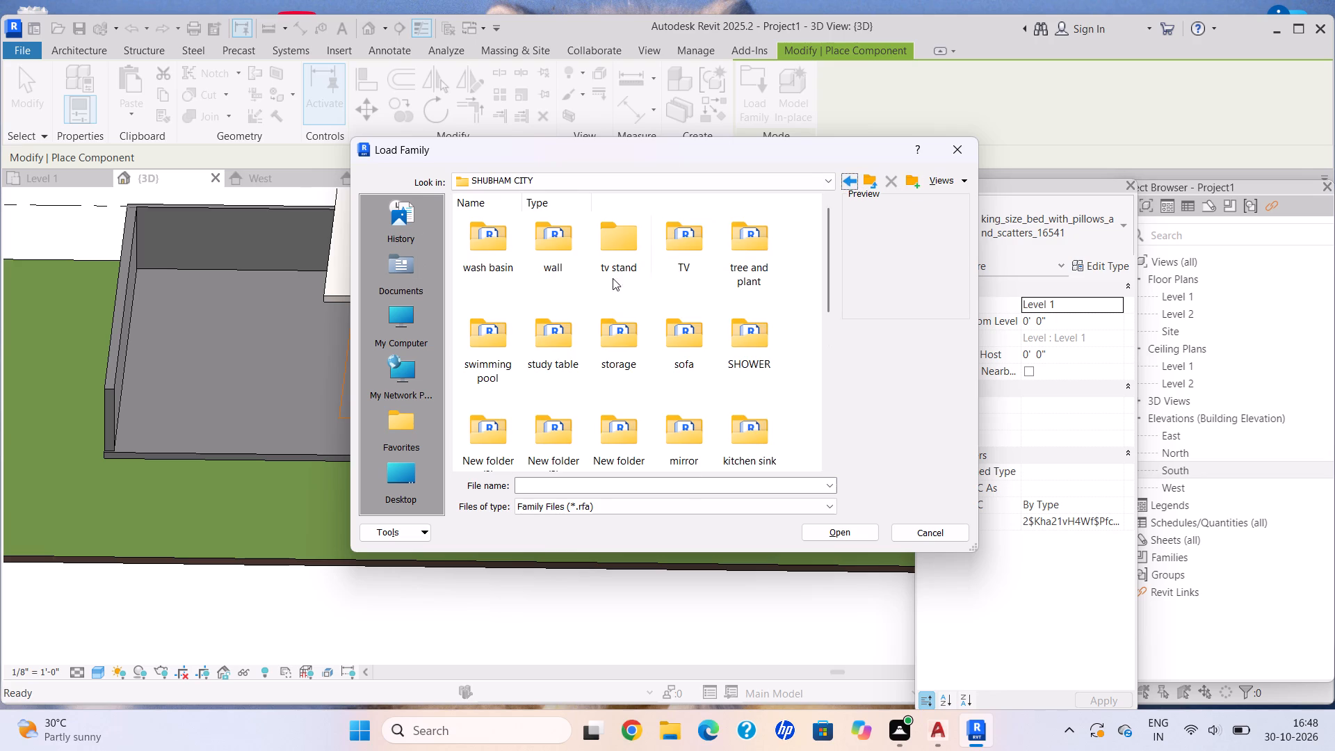
scroll(529, 387, "down", 2)
double_click(469, 332)
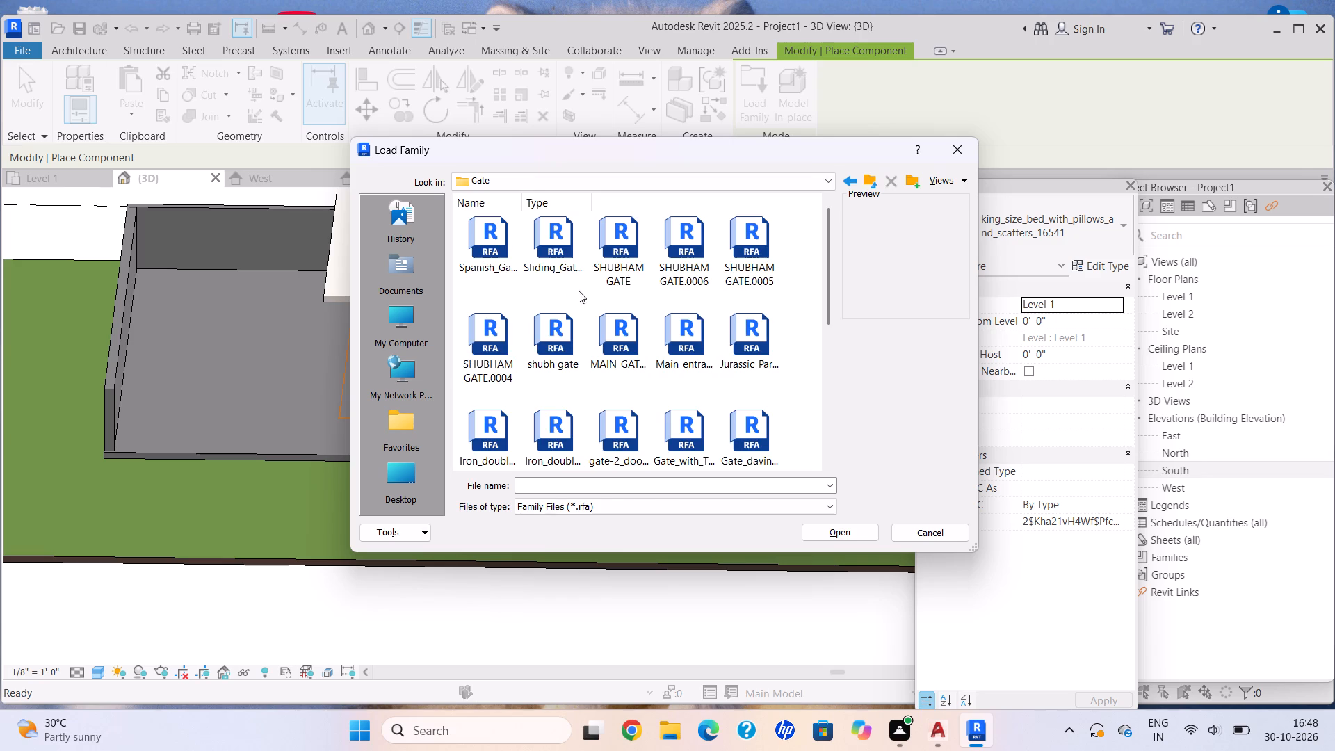
left_click(638, 228)
left_click(854, 532)
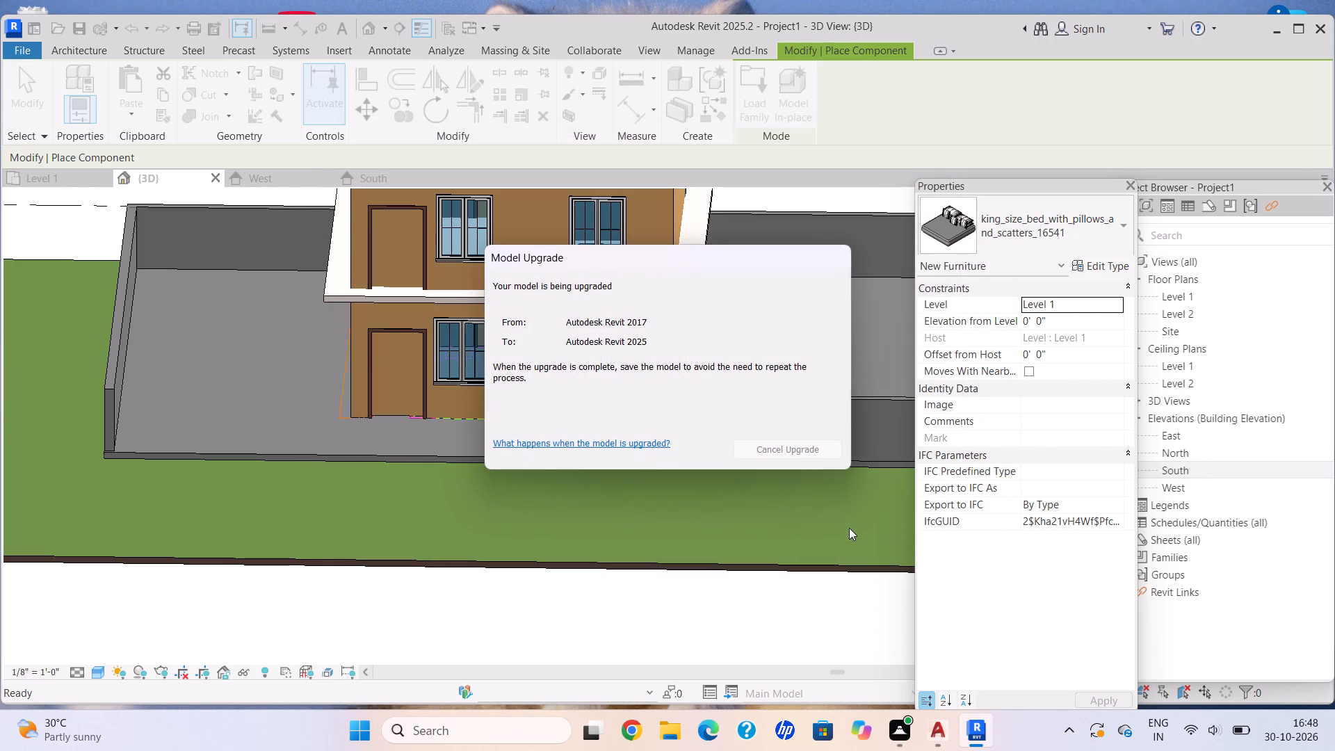
Place the SHUBHAM GATE on Level 1 in the front wall opening, against the shortened wall's end.
scroll(830, 547, "down", 1)
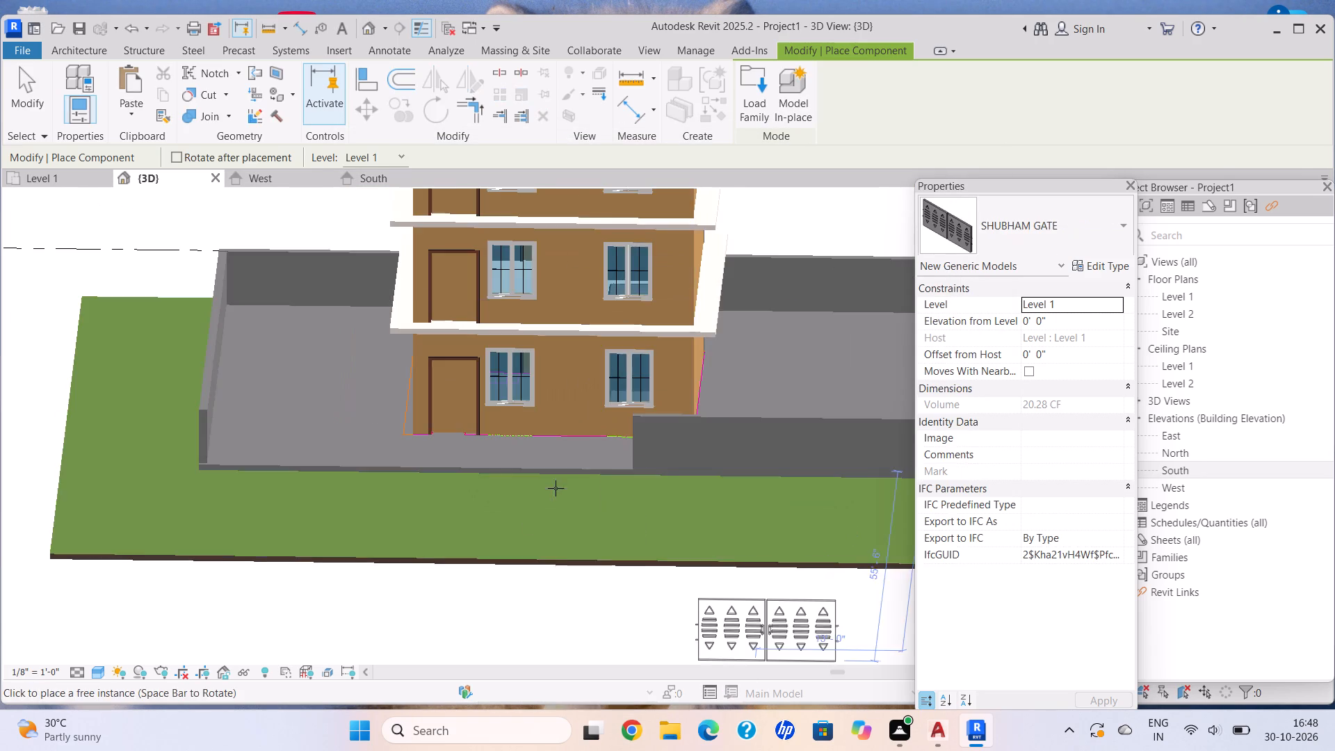
middle_click_drag(531, 398, 275, 319)
scroll(304, 357, "up", 6)
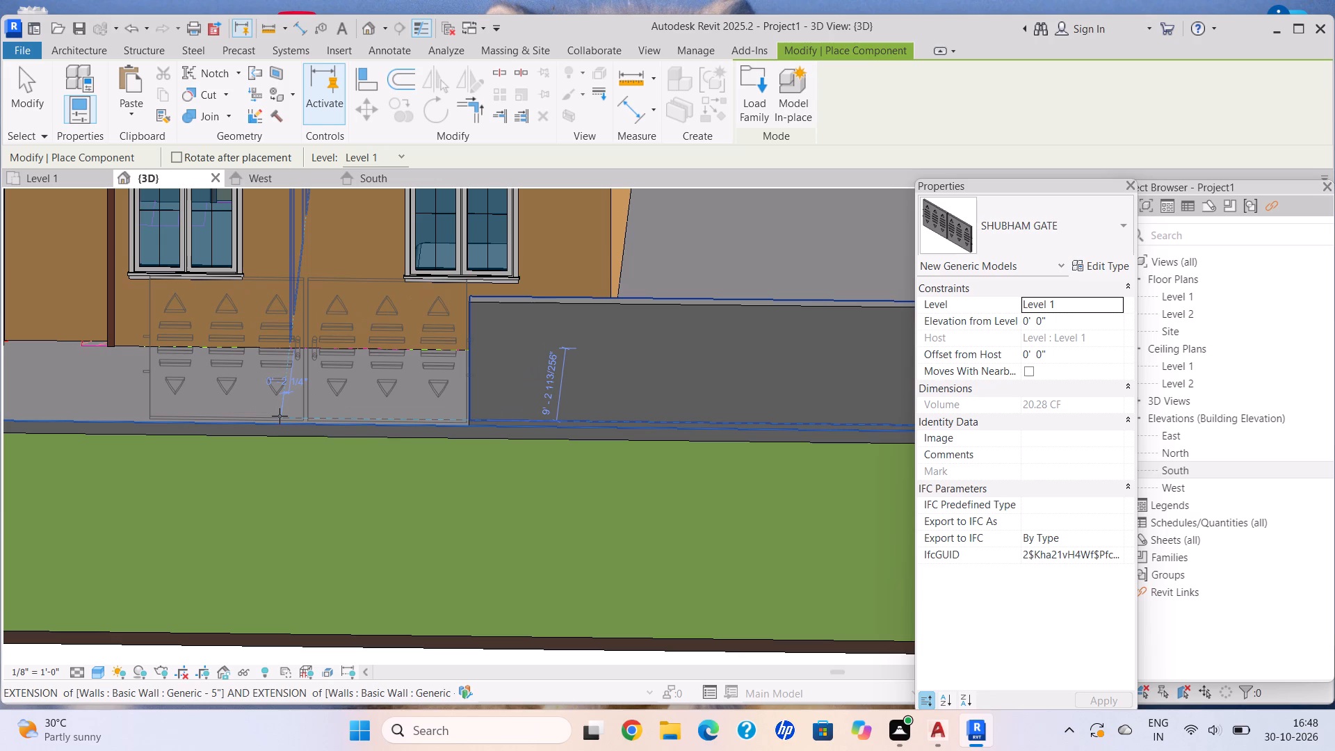
left_click(280, 416)
middle_click(288, 404)
middle_click_drag(327, 437, 432, 469)
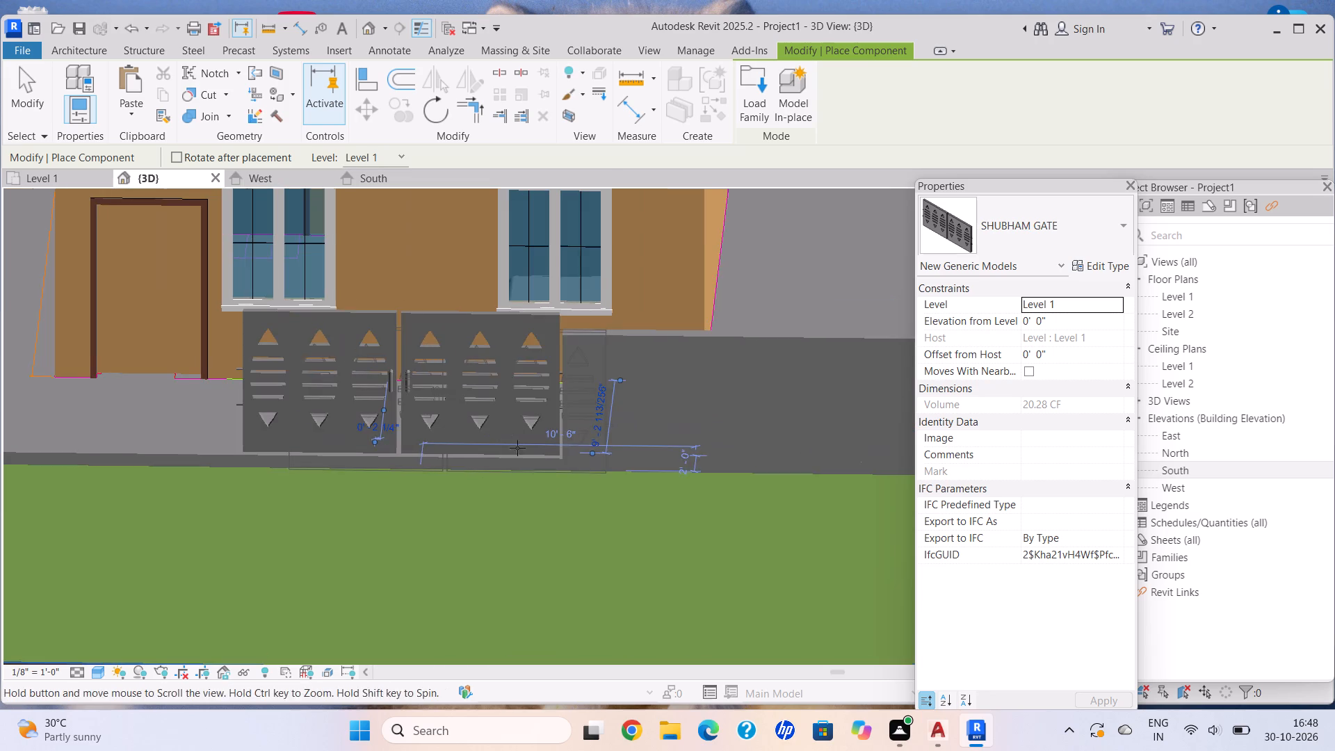
Nudge the gate forward and sideways until it is flush with the front face and end of the shortened front wall.
key("Escape")
key("Escape")
key("Escape")
middle_click_drag(290, 431, 307, 438, "shift")
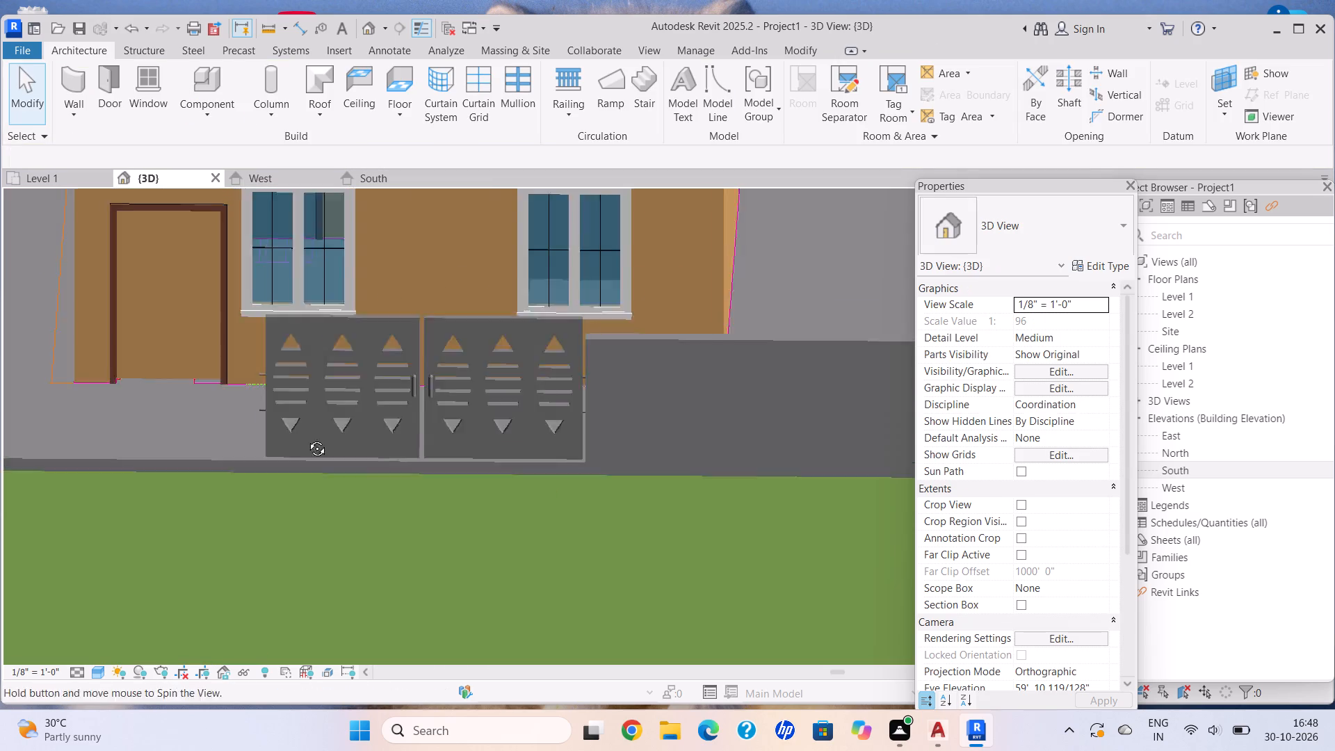
middle_click_drag(307, 438, 304, 437, "shift")
middle_click_drag(312, 441, 334, 453, "shift")
scroll(334, 453, "up", 1, "shift")
scroll(410, 485, "down", 1)
middle_click_drag(396, 469, 377, 452)
scroll(372, 451, "up", 9)
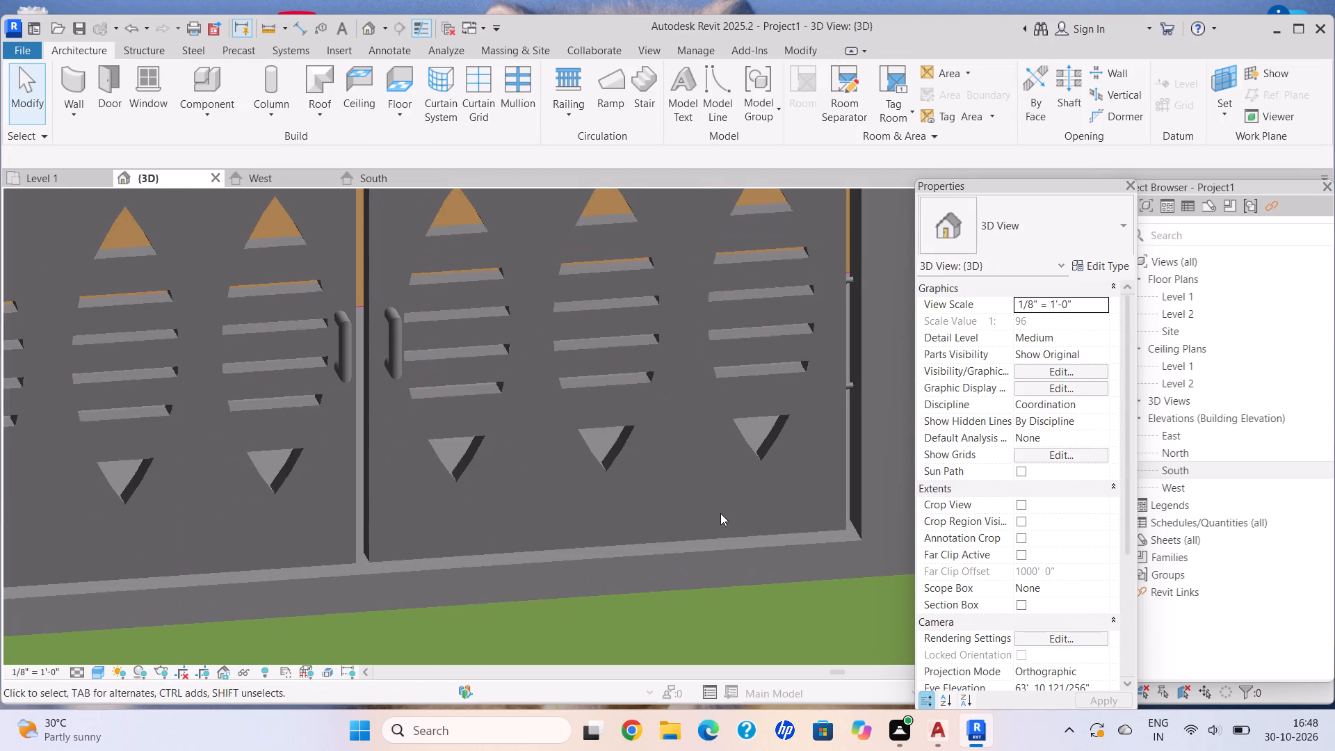
middle_click_drag(717, 513, 403, 495)
scroll(706, 513, "up", 1)
left_click(554, 512)
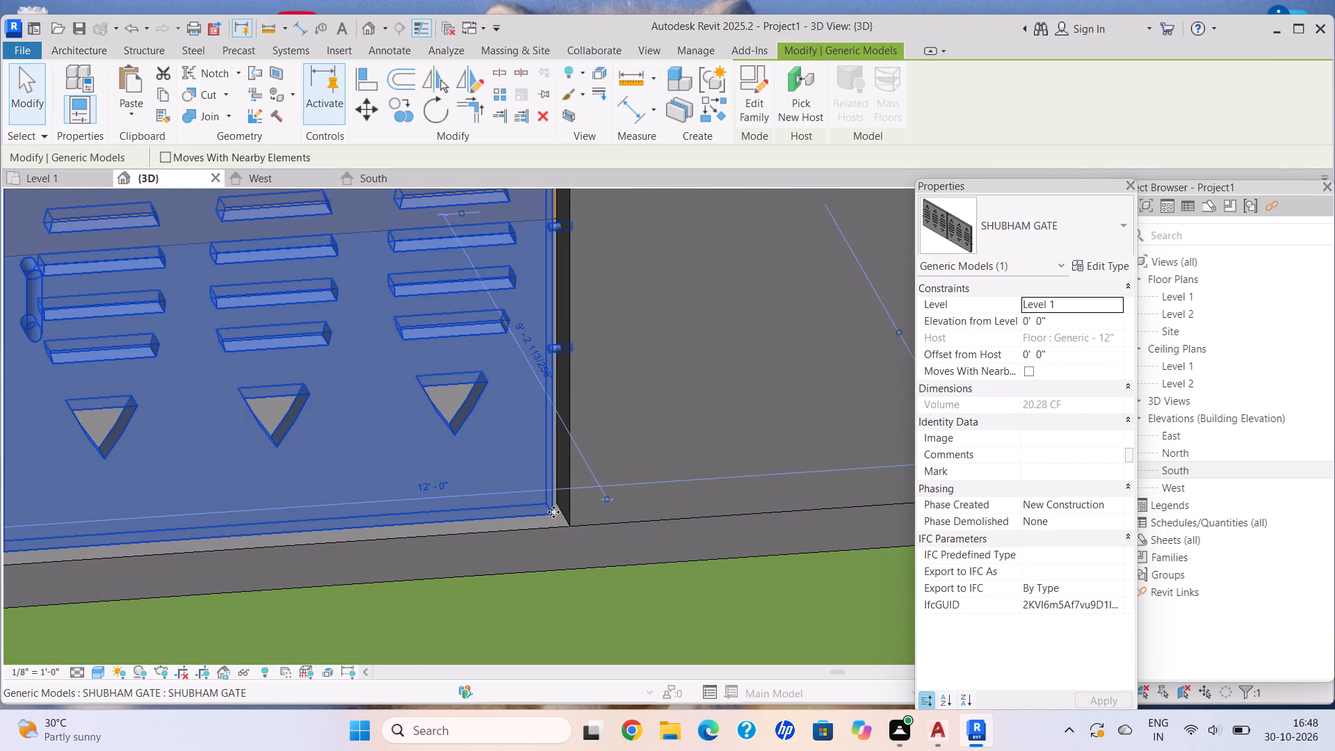
key("Down")
key("Down")
key("Down")
key("Down")
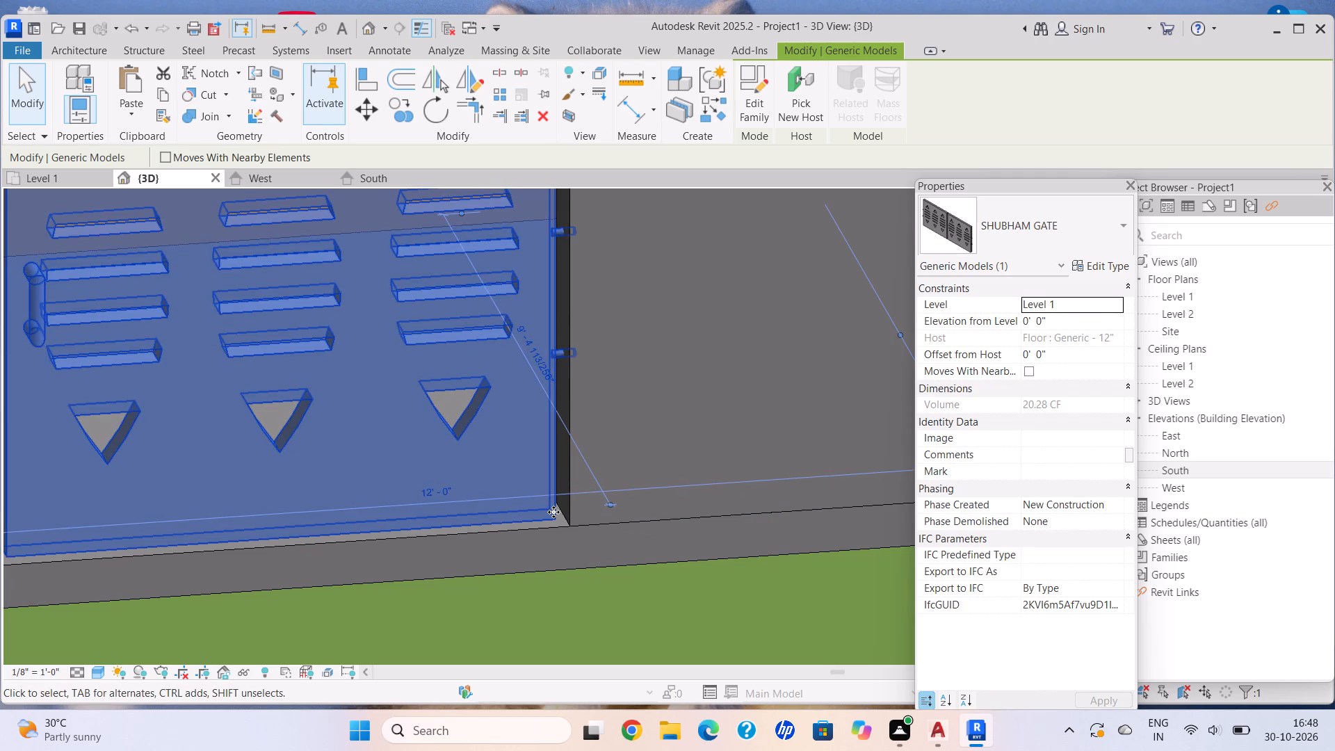
key("Down")
key("Down")
key("Down")
key("Down")
key("Right")
key("Right")
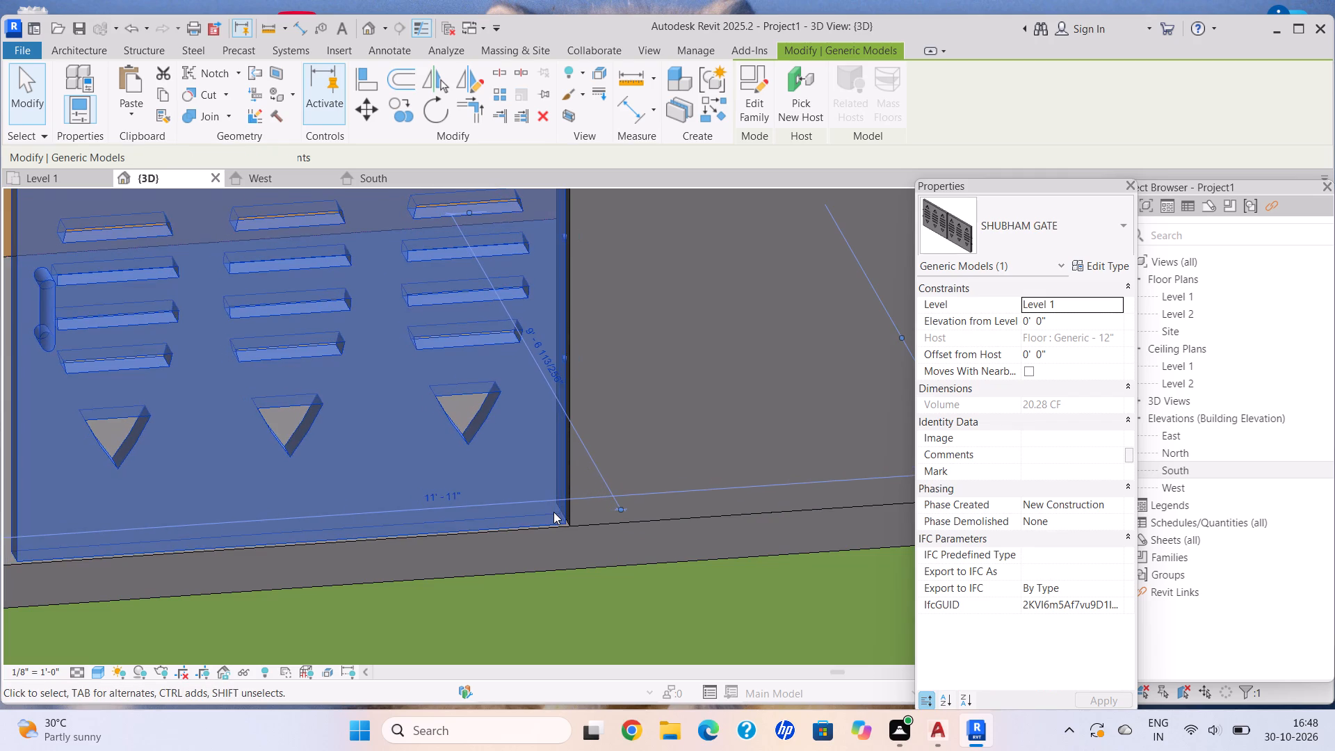
key("Right")
scroll(553, 512, "down", 4)
key("Escape")
Extend the door-side boundary wall's front end to the base floor's front corner, making the wall 47' 1 1/2" long.
scroll(556, 512, "down", 3)
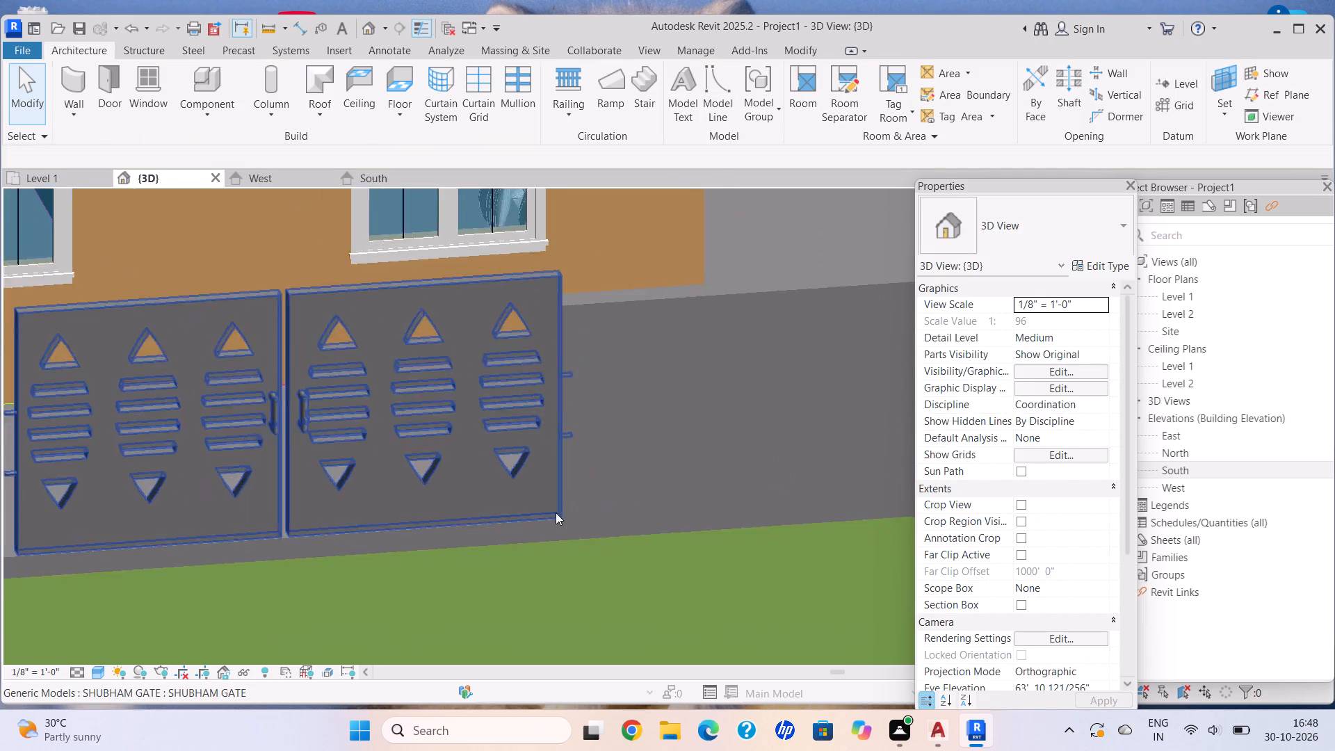
scroll(556, 512, "down", 3)
middle_click_drag(451, 532, 463, 515)
middle_click_drag(466, 513, 484, 508, "shift")
scroll(476, 520, "down", 2)
middle_click_drag(476, 520, 615, 483)
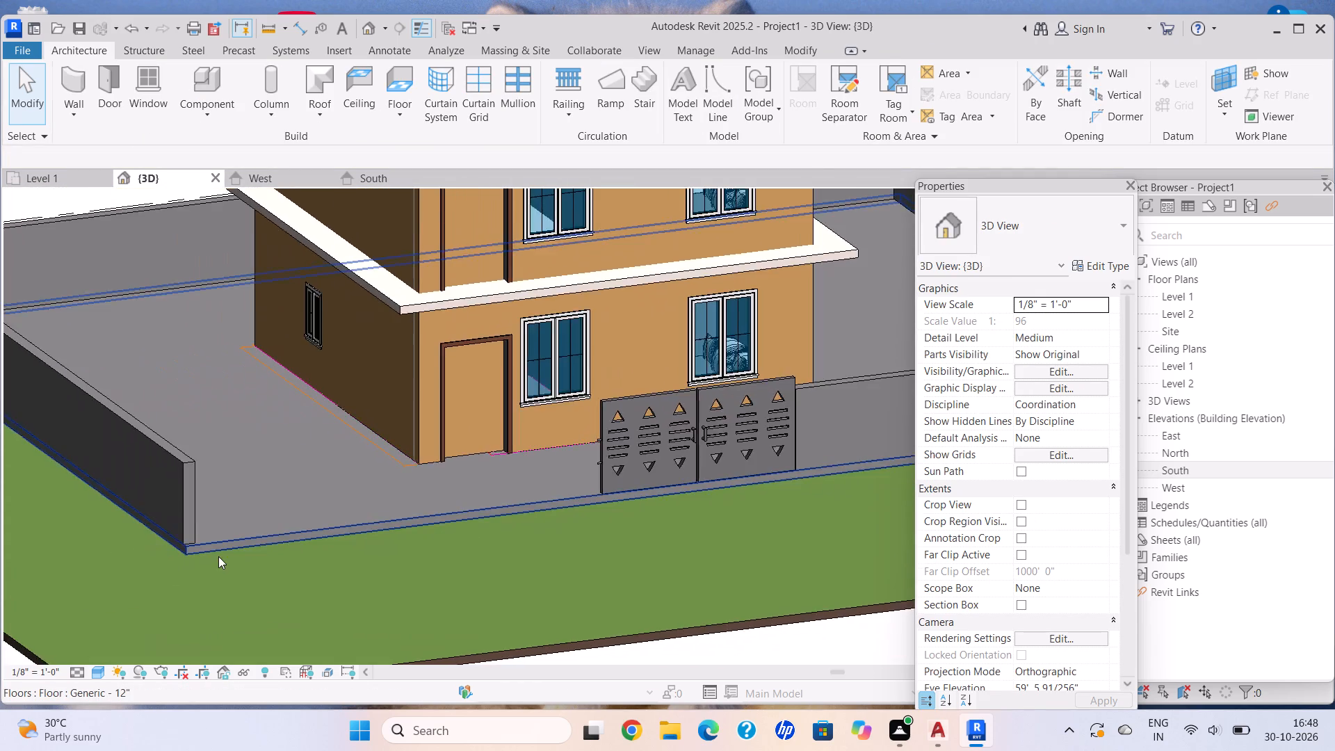
scroll(218, 556, "up", 7)
left_click(150, 534)
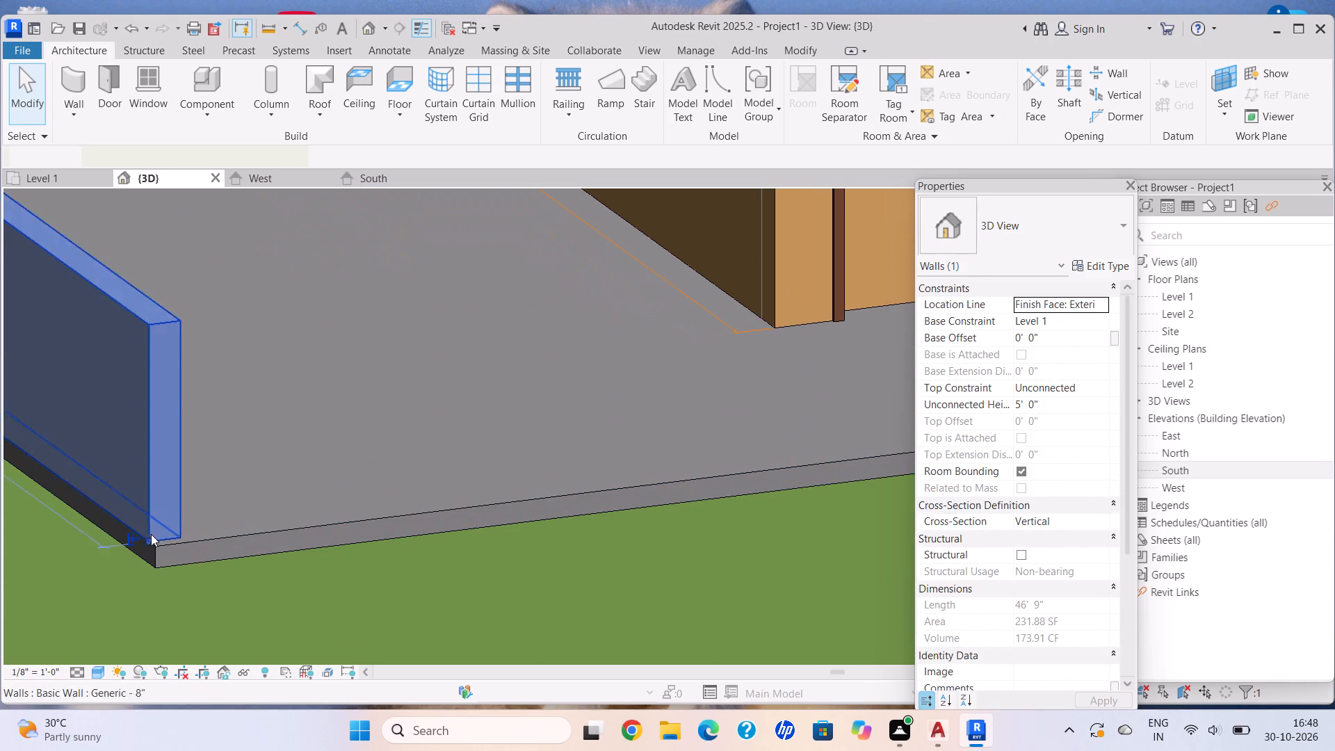
scroll(154, 543, "up", 8)
left_click_drag(136, 529, 155, 538)
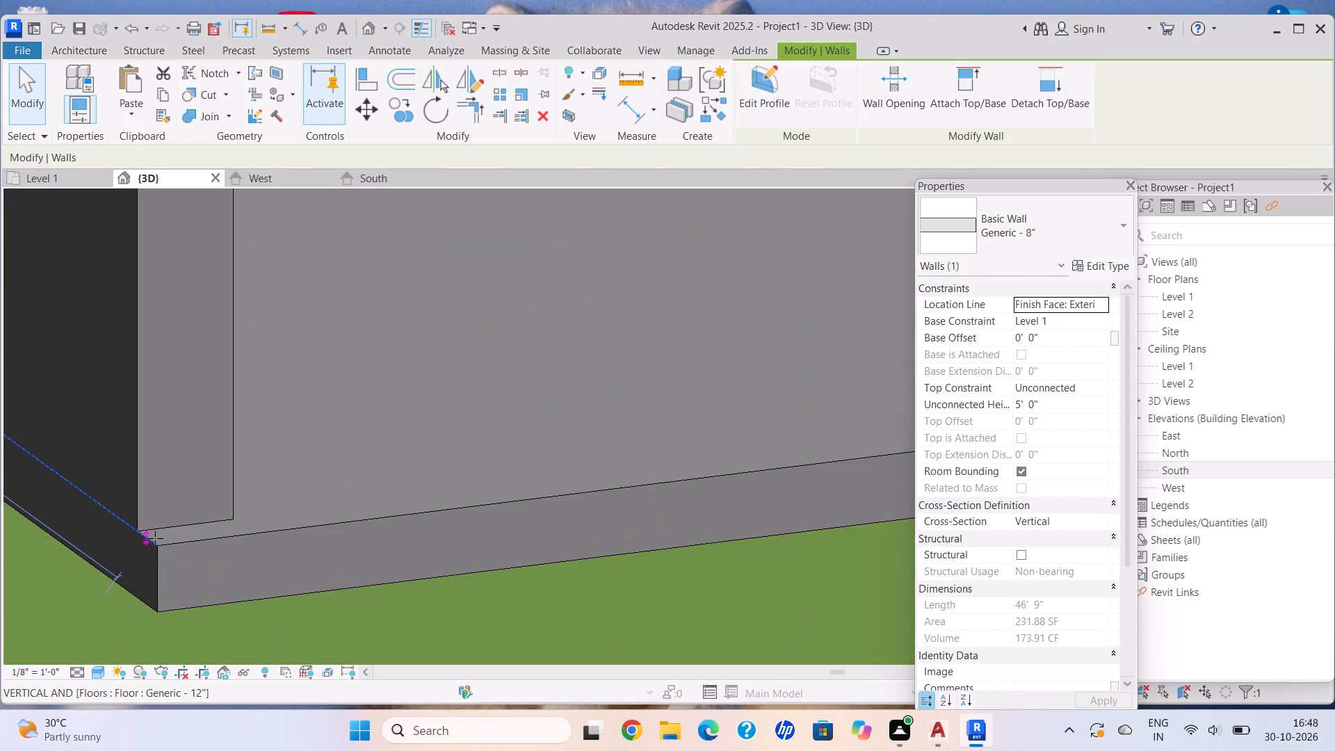
left_click_drag(155, 538, 167, 543)
scroll(455, 613, "down", 3)
middle_click_drag(433, 610, 321, 619)
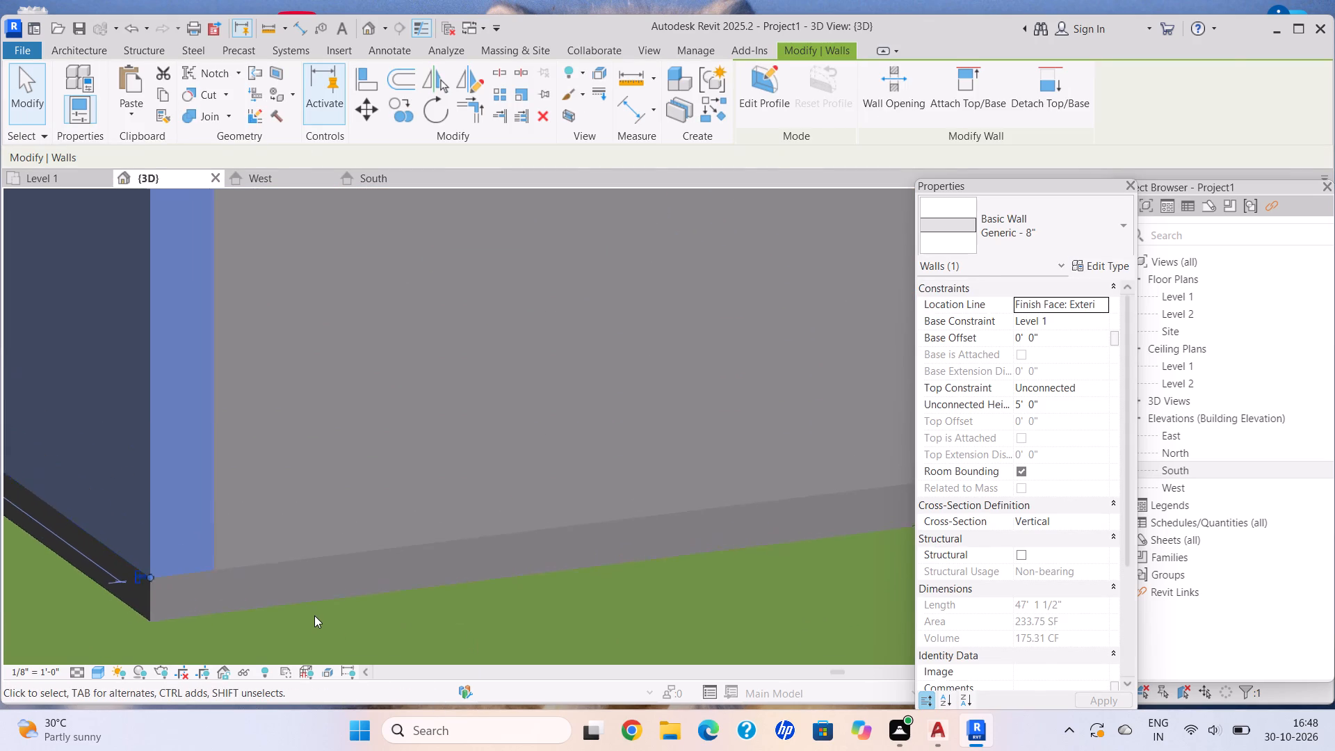
key("Escape")
scroll(387, 601, "down", 3)
key("Escape")
Draw a Generic - 8" wall on Level 1, 10' high and about 26' long, from the gate's door-side end to the side boundary wall.
middle_click_drag(339, 614, 318, 617)
scroll(318, 617, "down", 1)
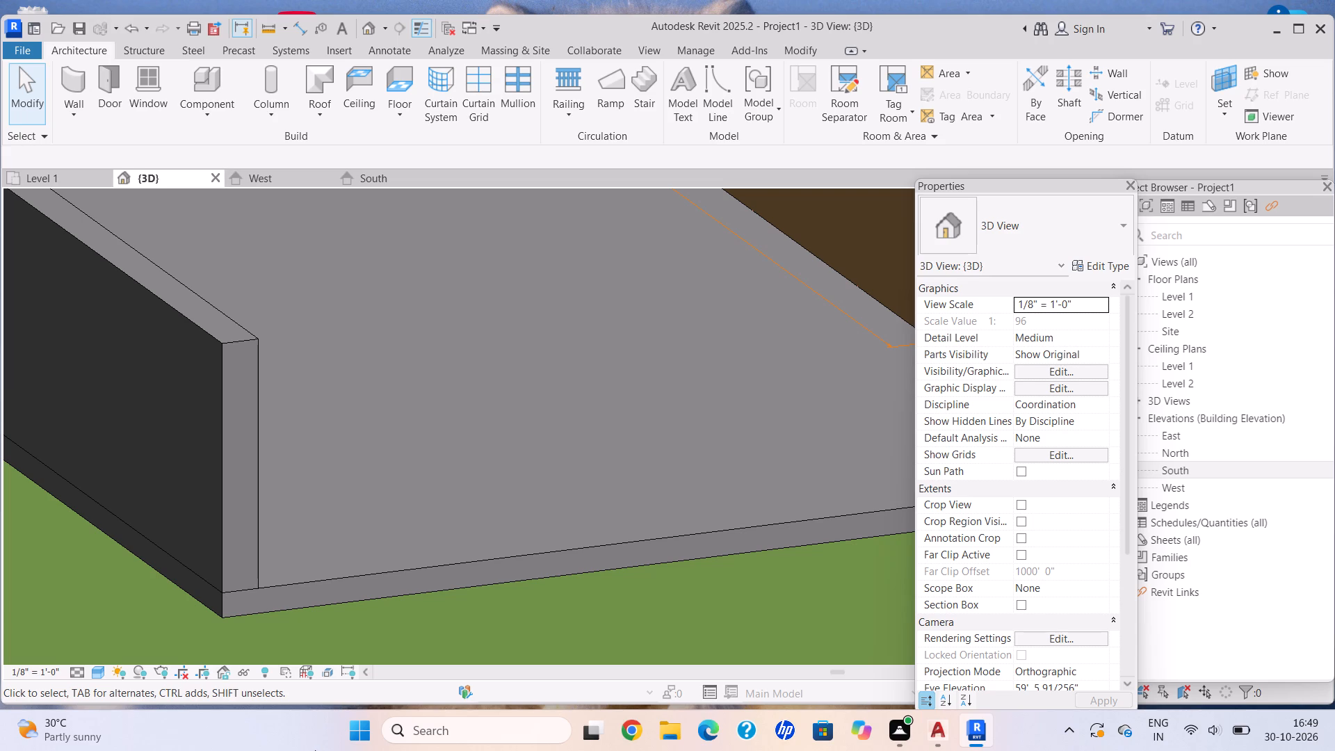
scroll(211, 402, "down", 1)
scroll(341, 526, "down", 4)
middle_click_drag(334, 525, 220, 542)
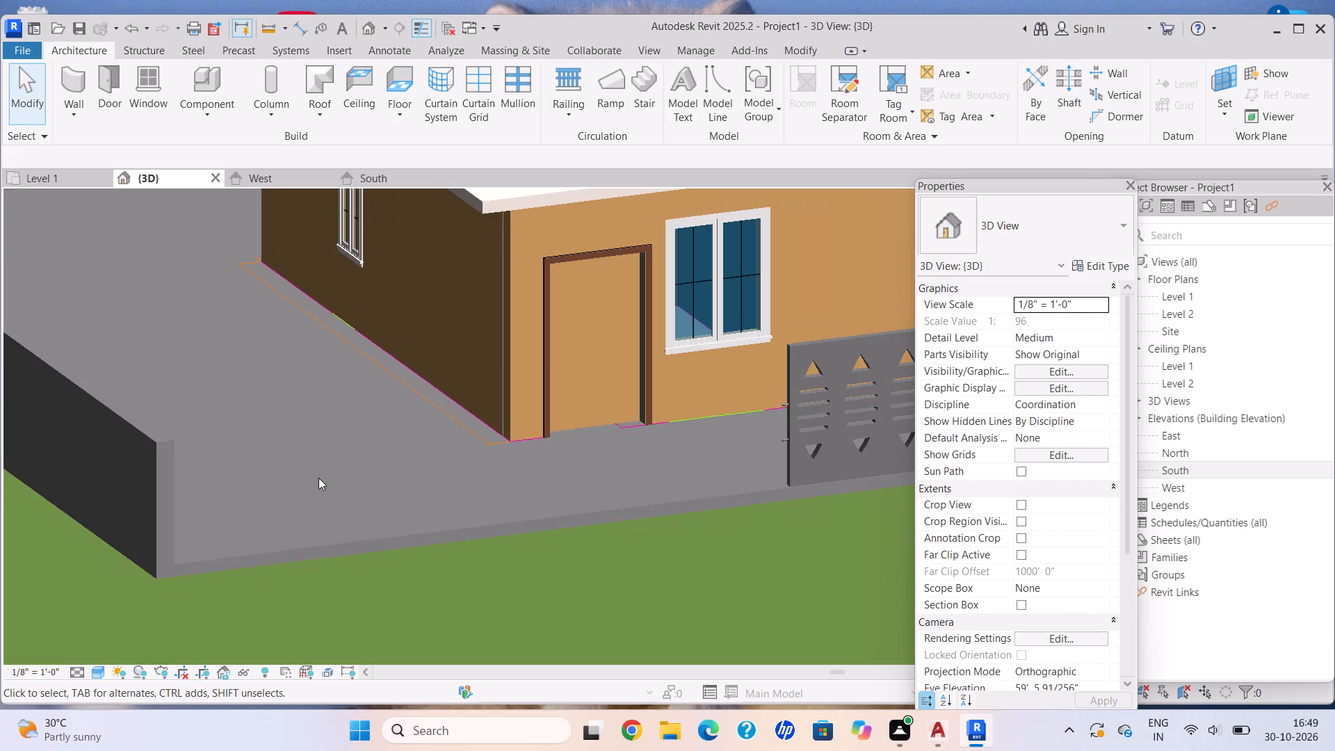
left_click(81, 113)
left_click(100, 133)
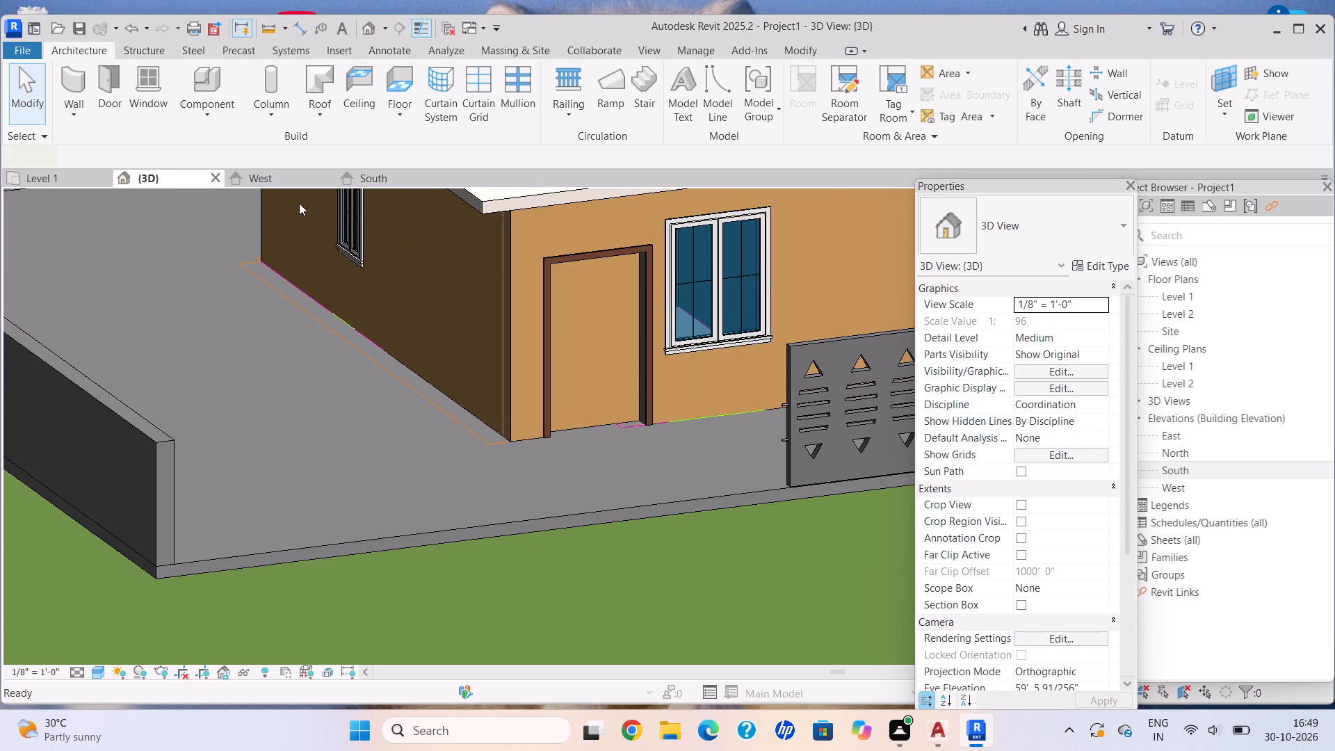
left_click(1014, 232)
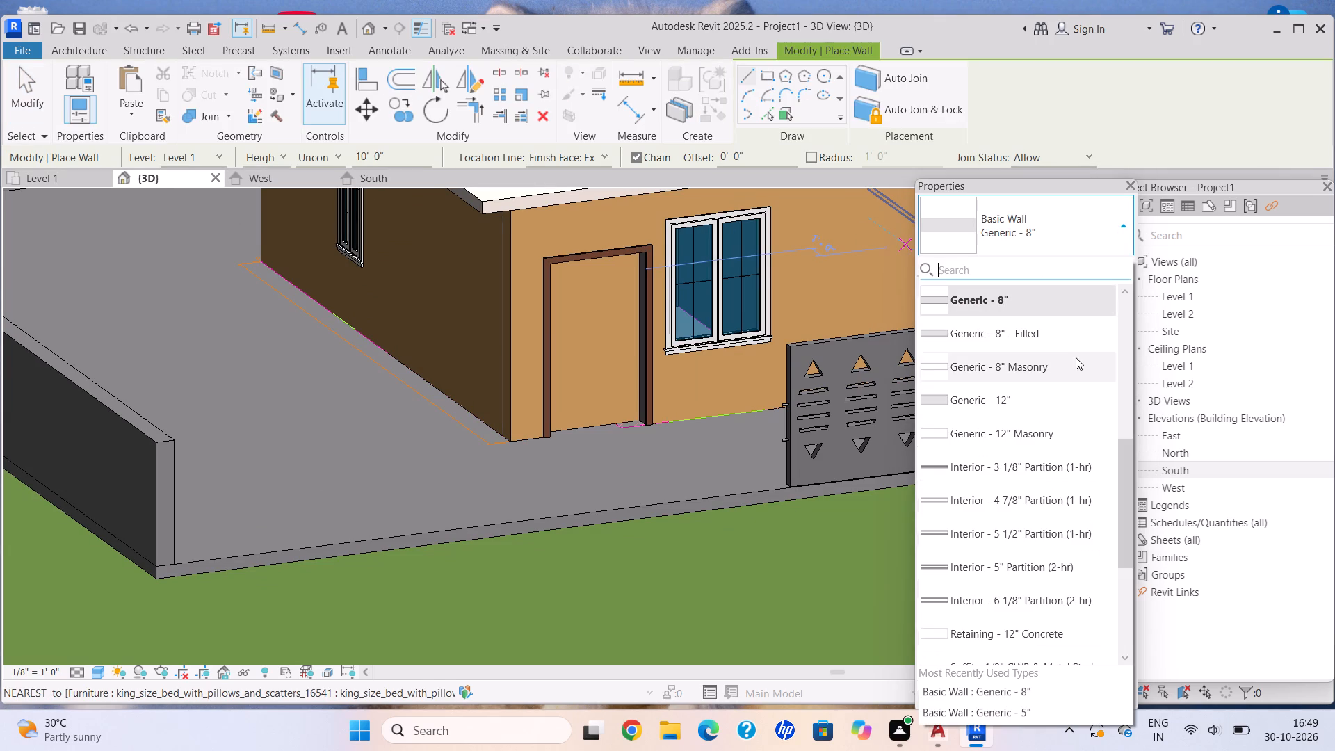
left_click(1018, 304)
middle_click_drag(660, 471, 654, 469)
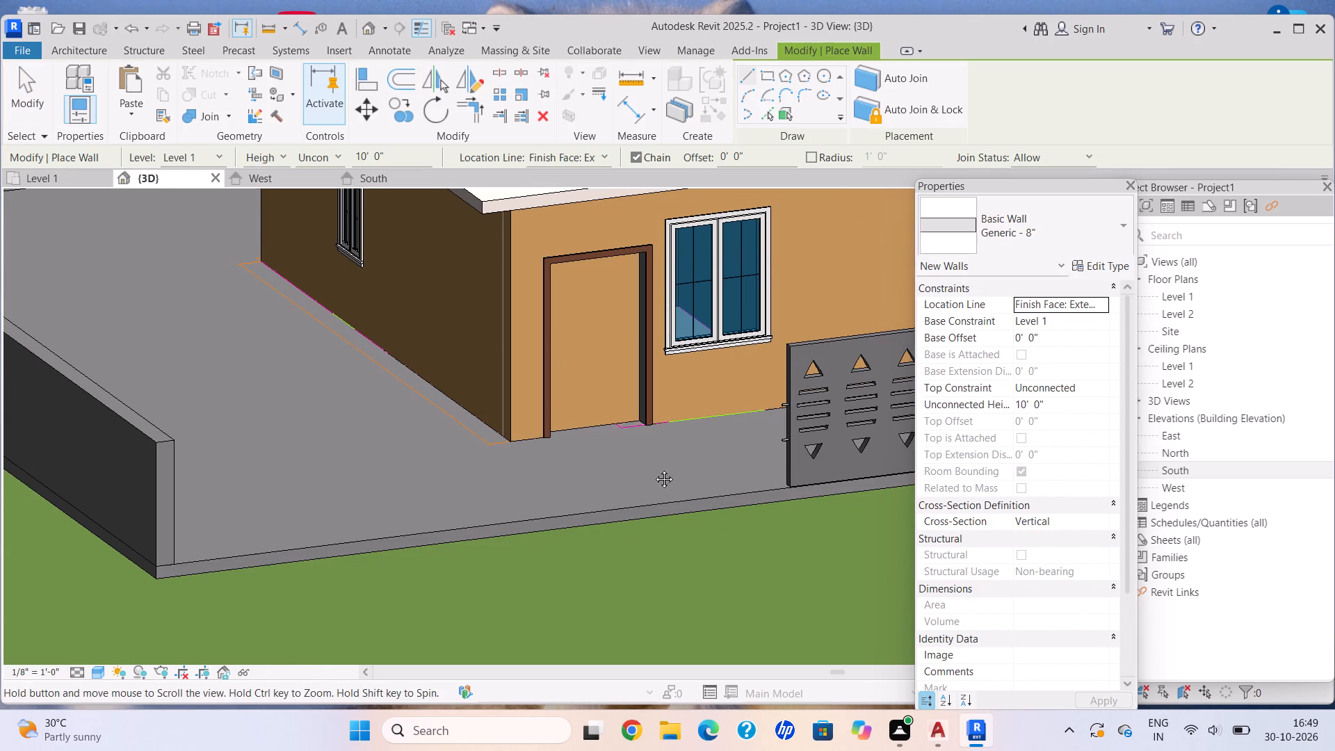
middle_click_drag(654, 469, 508, 464)
scroll(738, 499, "up", 4)
scroll(546, 474, "up", 13)
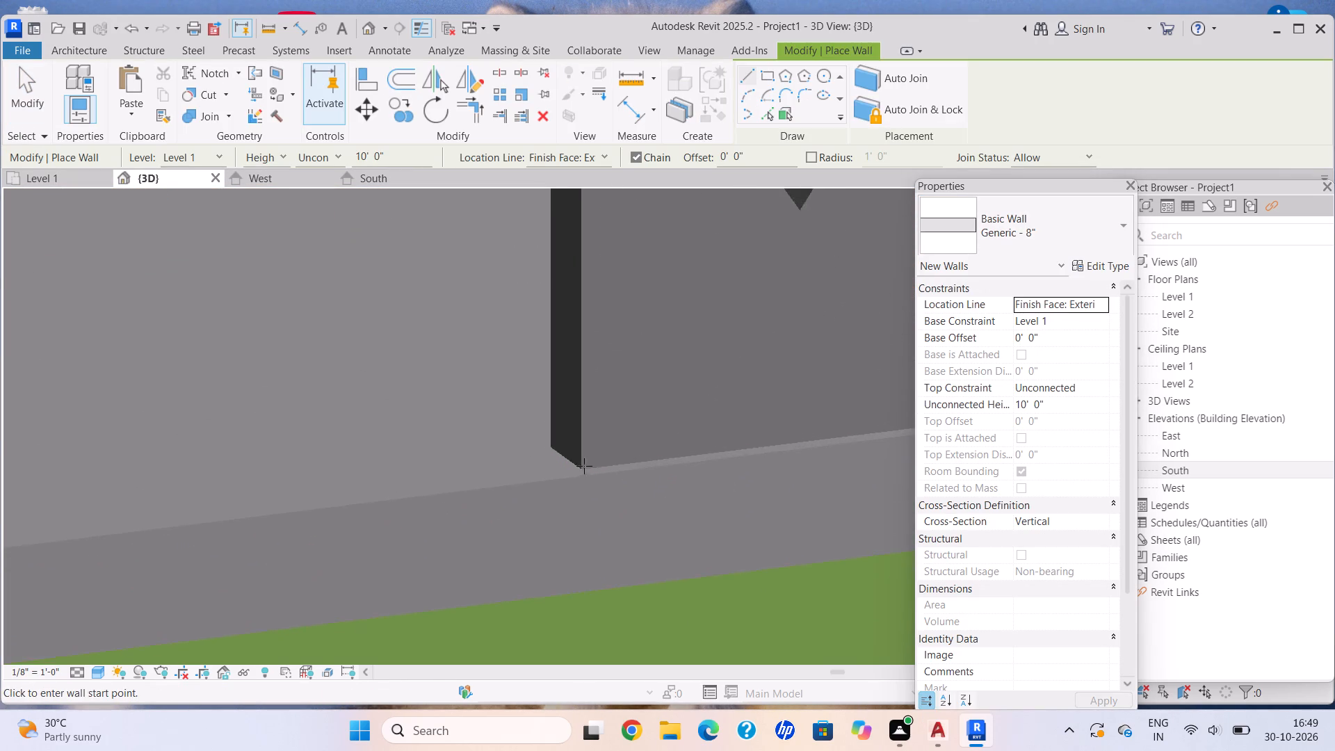
left_click(580, 469)
scroll(321, 504, "down", 6)
middle_click_drag(321, 505, 629, 485)
middle_click_drag(175, 521, 579, 475)
scroll(622, 465, "down", 2)
middle_click_drag(235, 515, 588, 489)
scroll(166, 563, "down", 1)
middle_click_drag(166, 563, 649, 520)
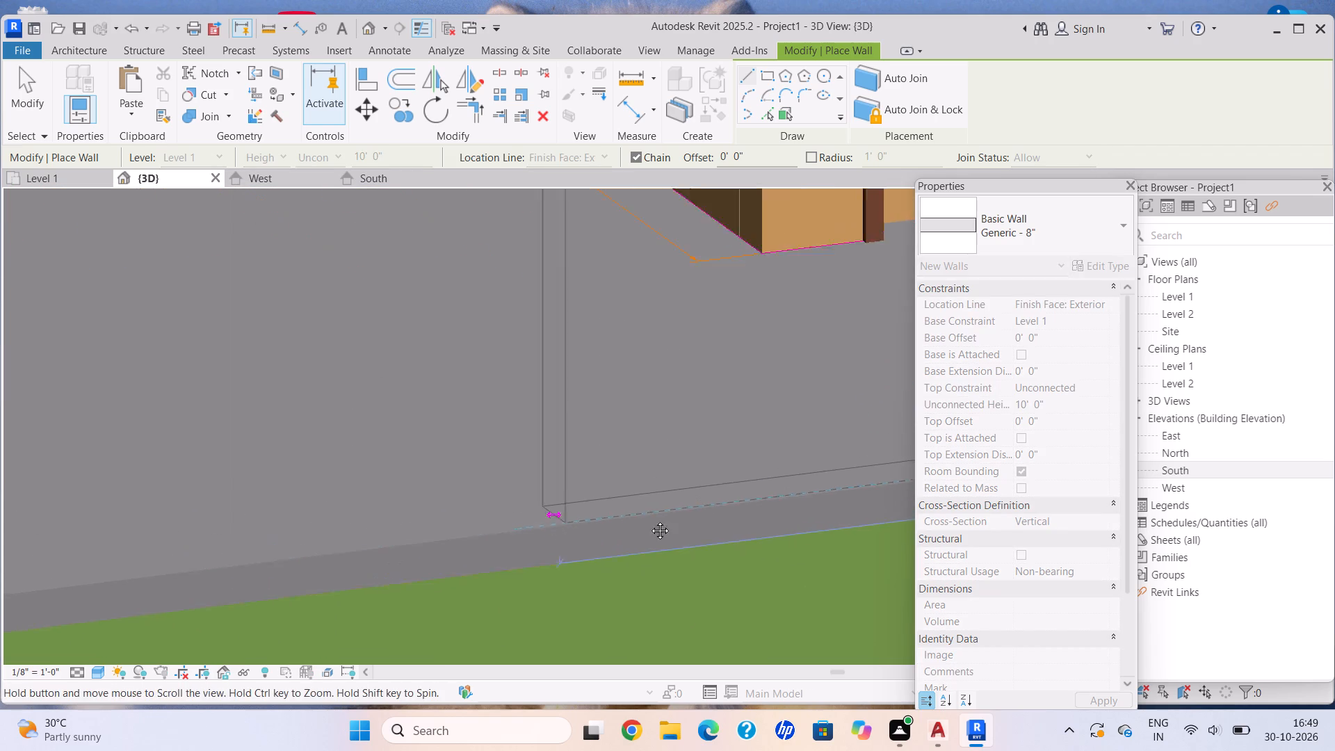
middle_click_drag(649, 520, 651, 520)
middle_click_drag(230, 577, 646, 508)
scroll(216, 542, "up", 5)
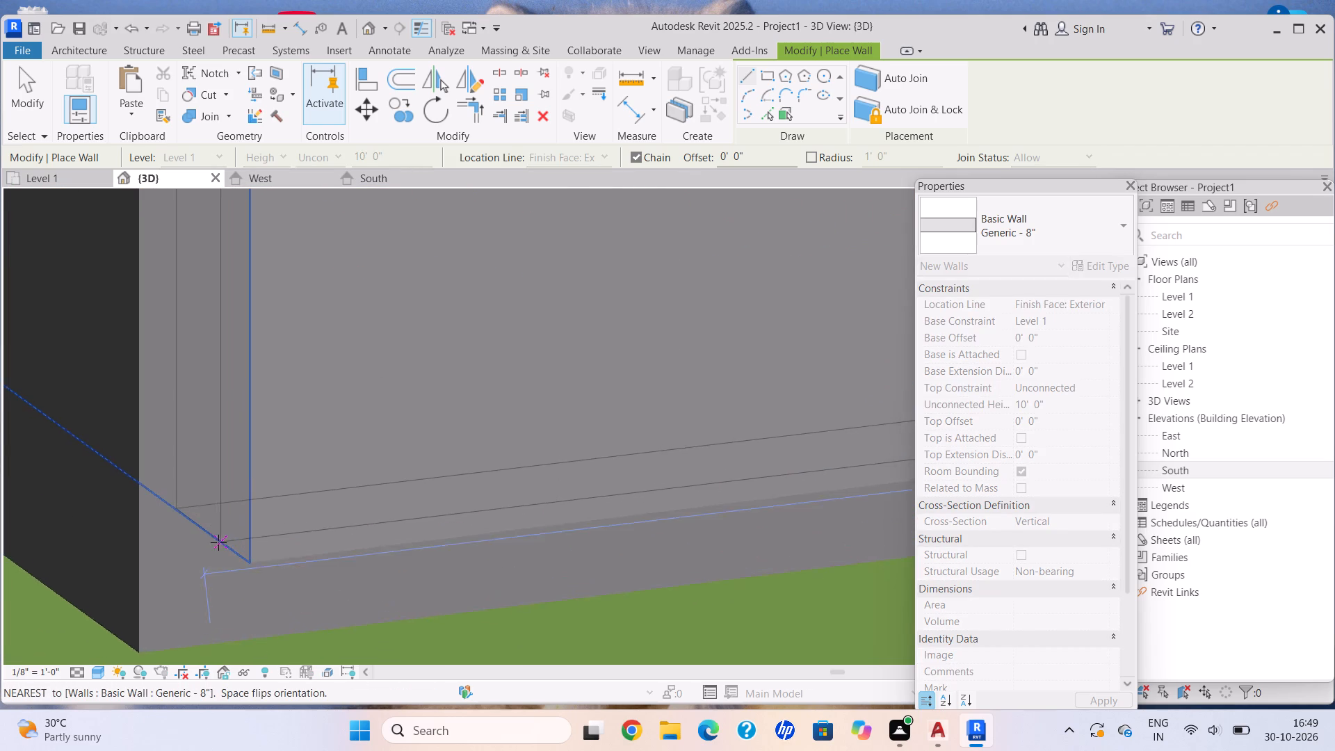
scroll(218, 542, "up", 4)
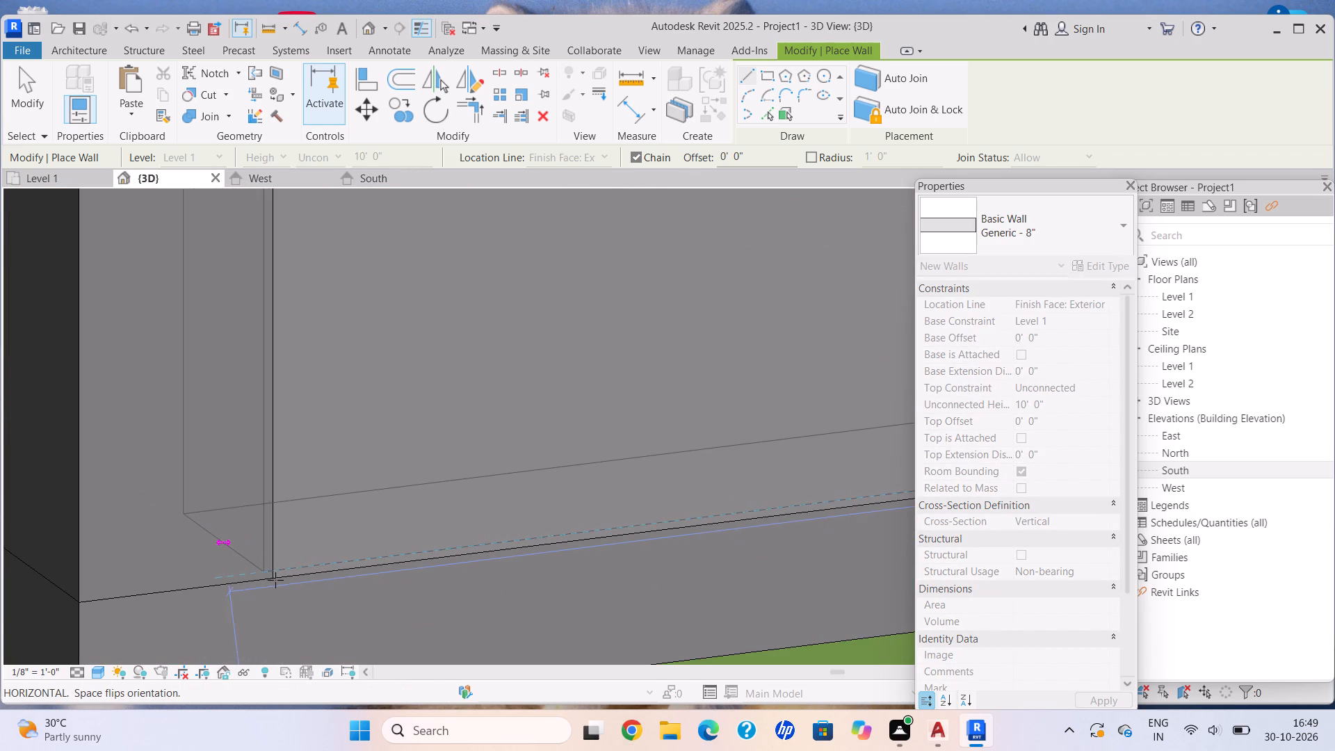
left_click(273, 580)
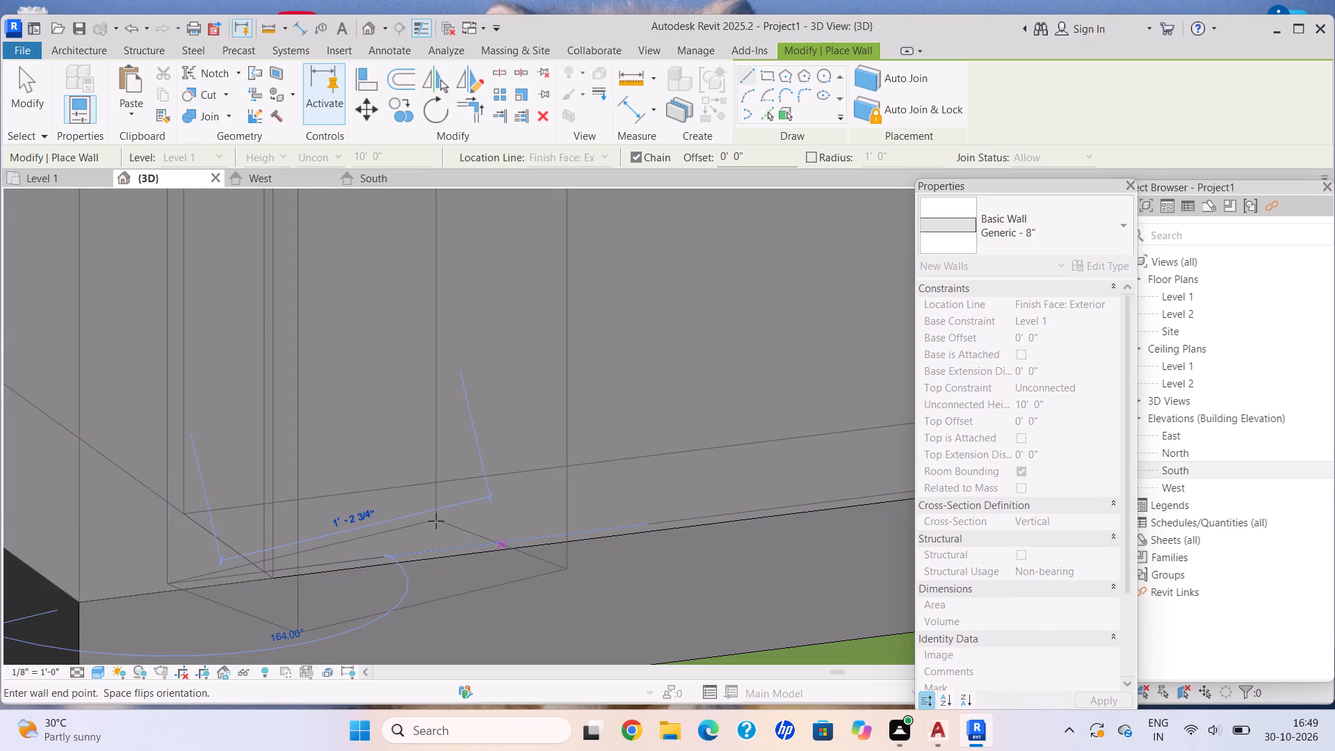
key("Escape")
scroll(295, 571, "up", 5)
key("Escape")
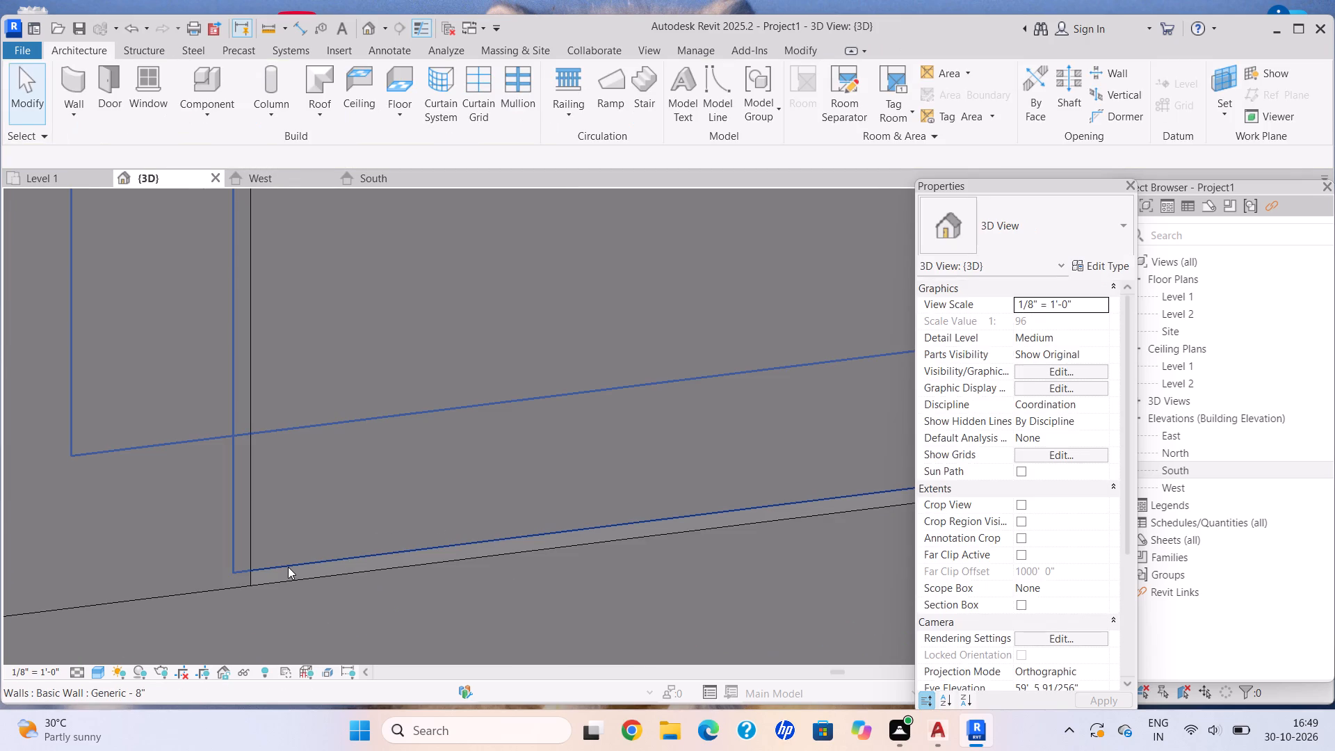
Nudge the new front wall outward until its face is flush with the side boundary wall's front end.
left_click(288, 567)
key("Down")
key("Down")
key("Down")
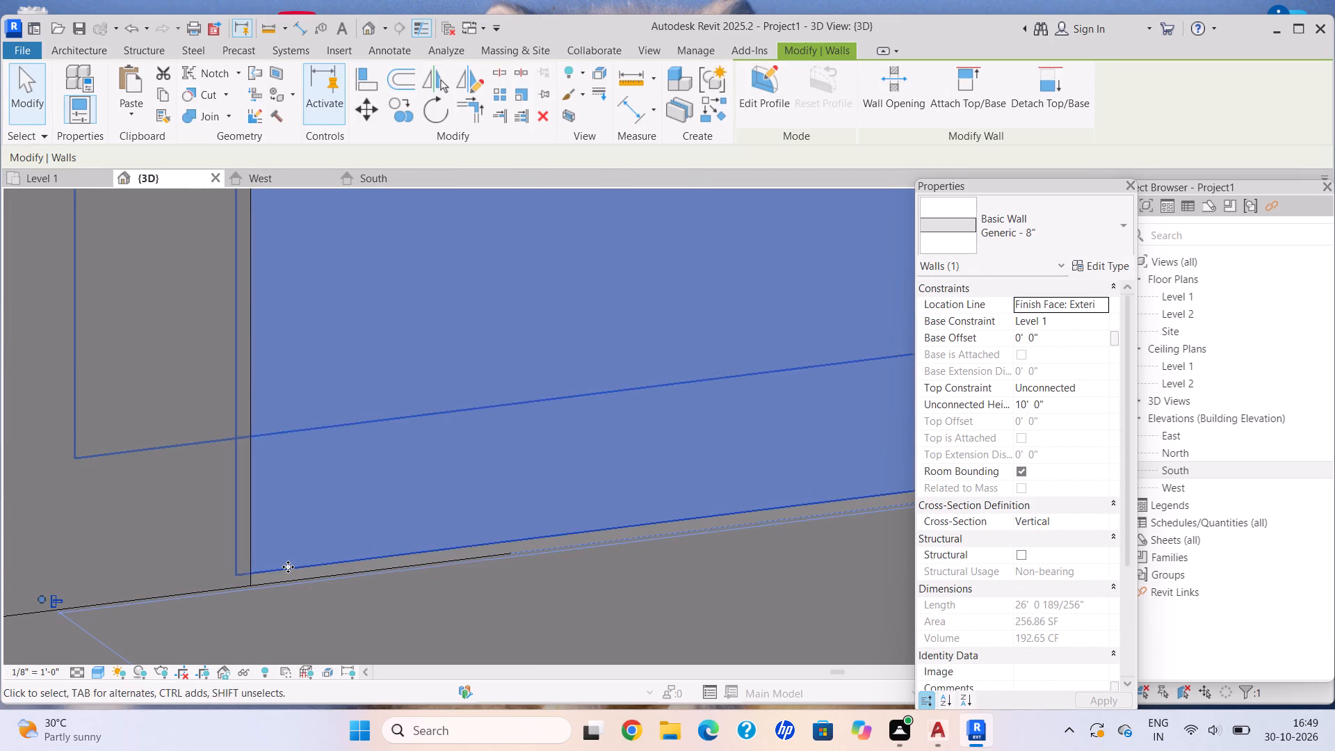
key("Down")
key("Down")
key("Down")
key("Down")
key("Down")
key("Down")
key("Down")
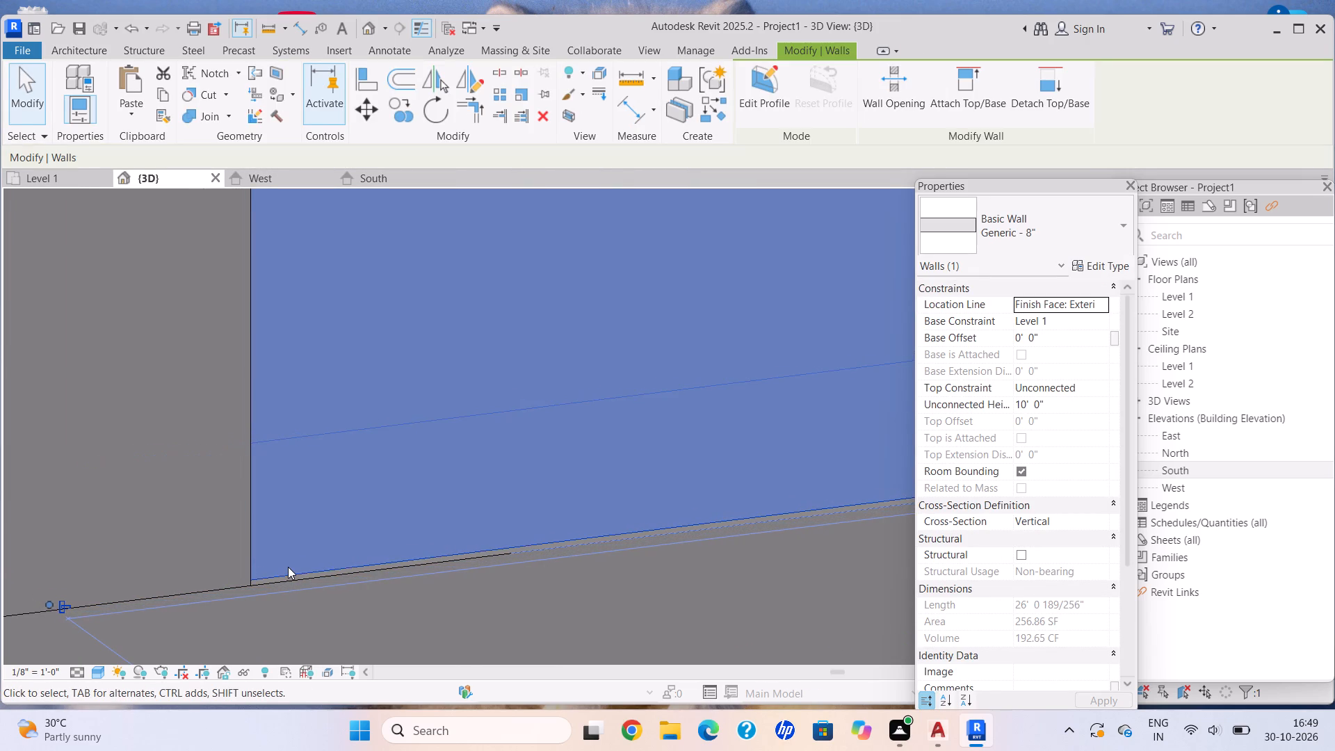
key("Down")
key("Down")
key("Down")
key("Down")
key("Down")
key("Down")
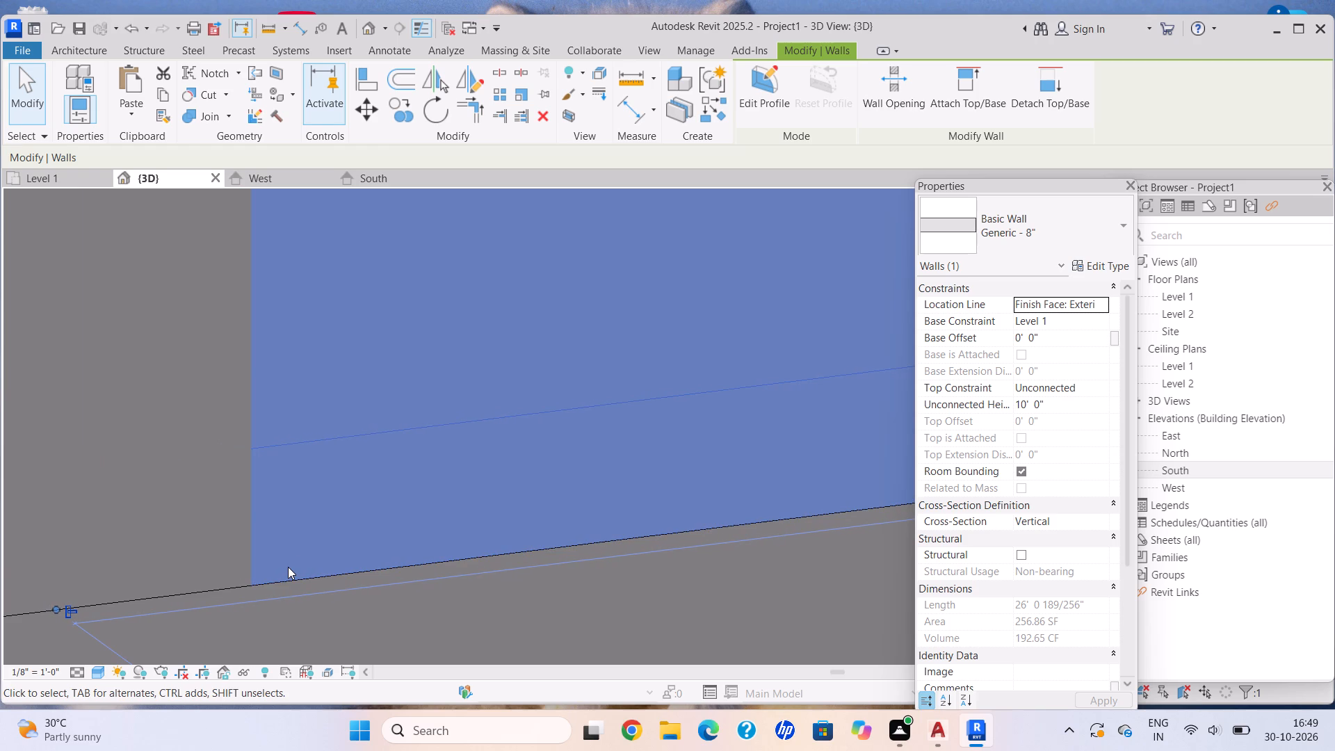
key("Escape")
Set the new front wall's unconnected height to 5'.
scroll(309, 606, "down", 9)
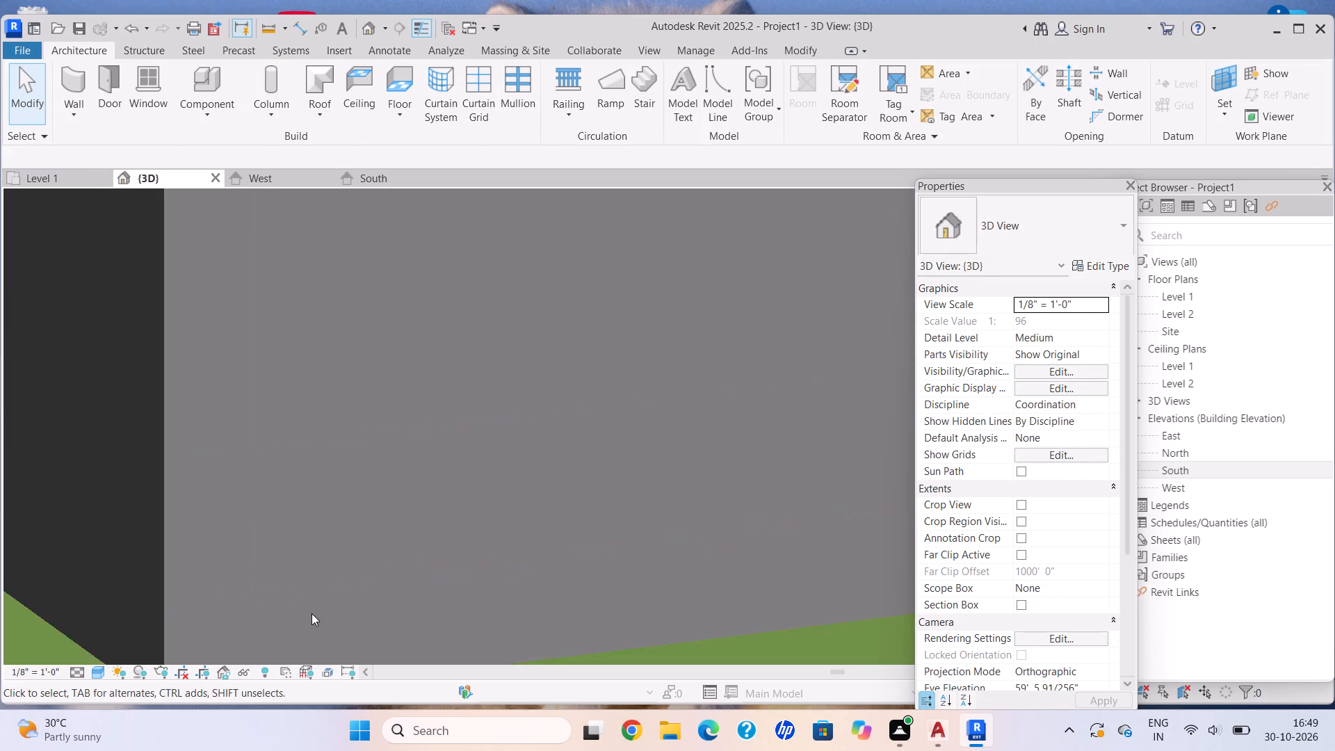
scroll(311, 613, "down", 15)
middle_click_drag(300, 620, 234, 676)
scroll(230, 673, "up", 1)
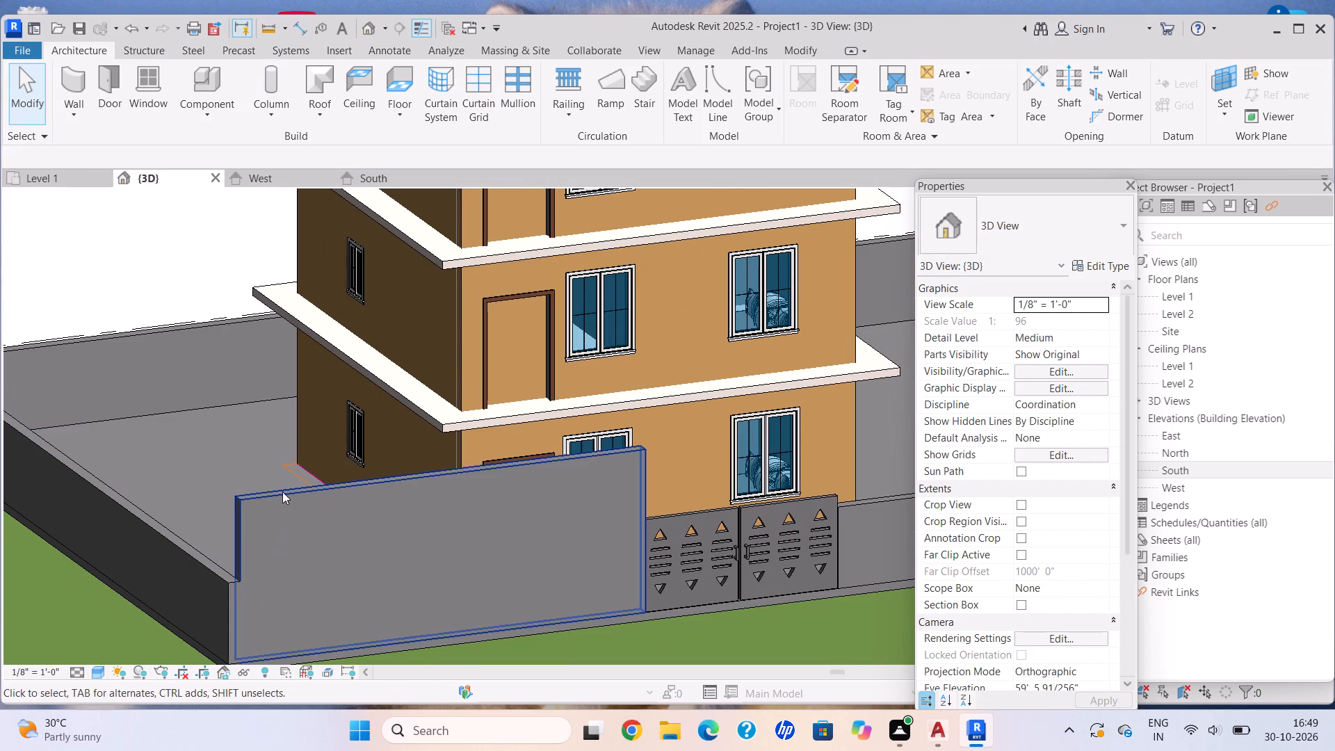
left_click(282, 492)
left_click(1071, 402)
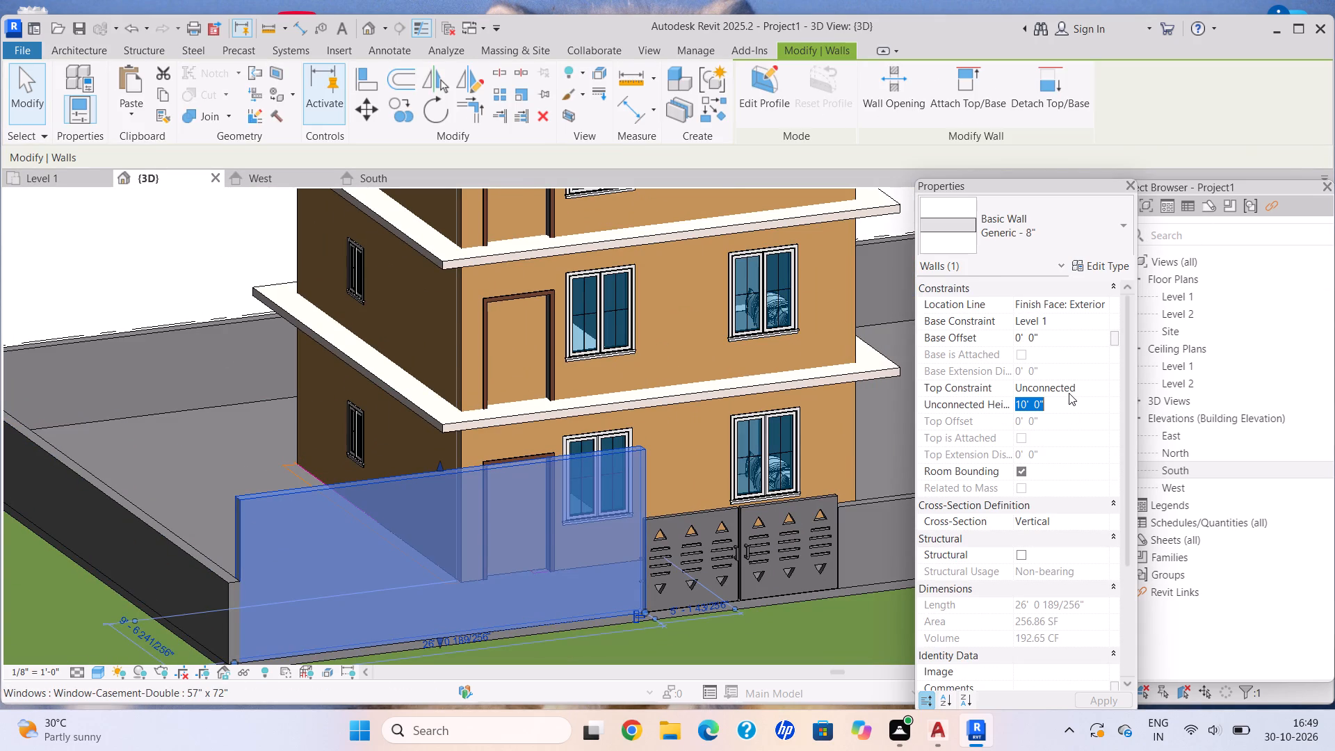
key("BackSpace")
type("5'")
key("Return")
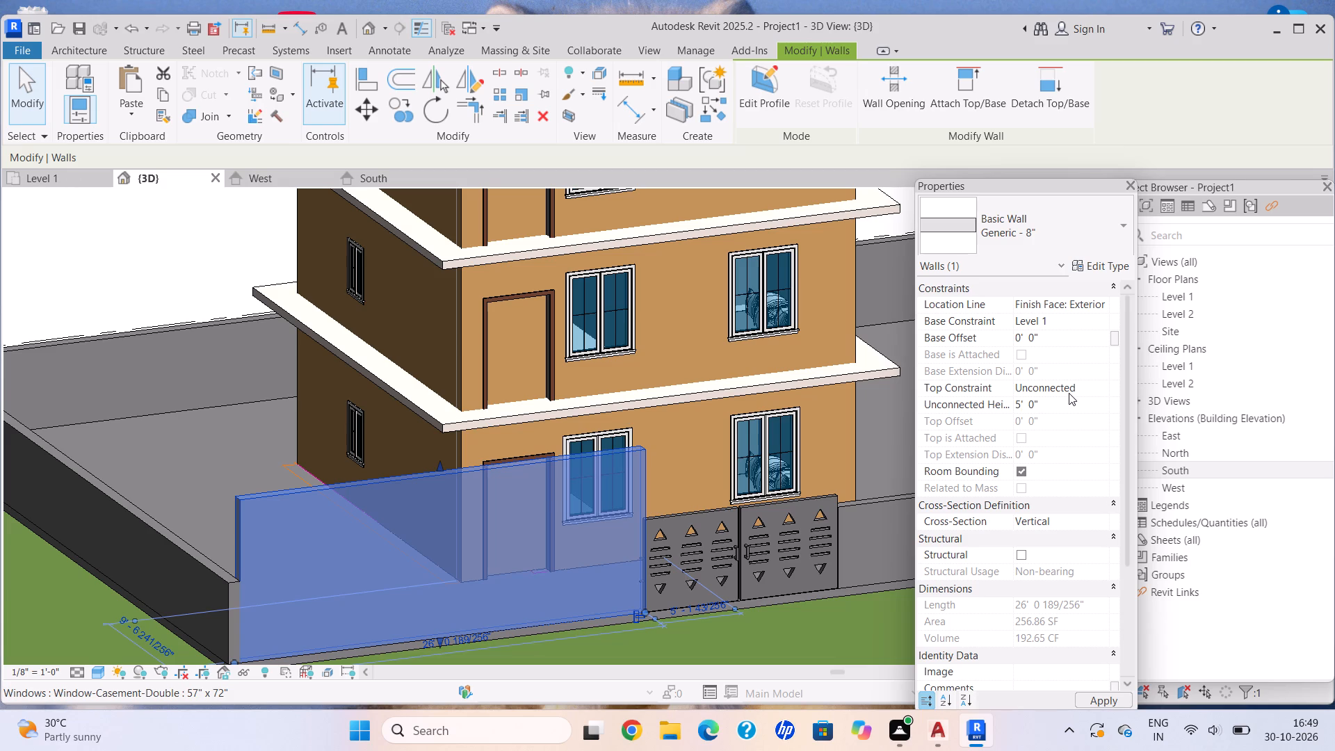
key("Escape")
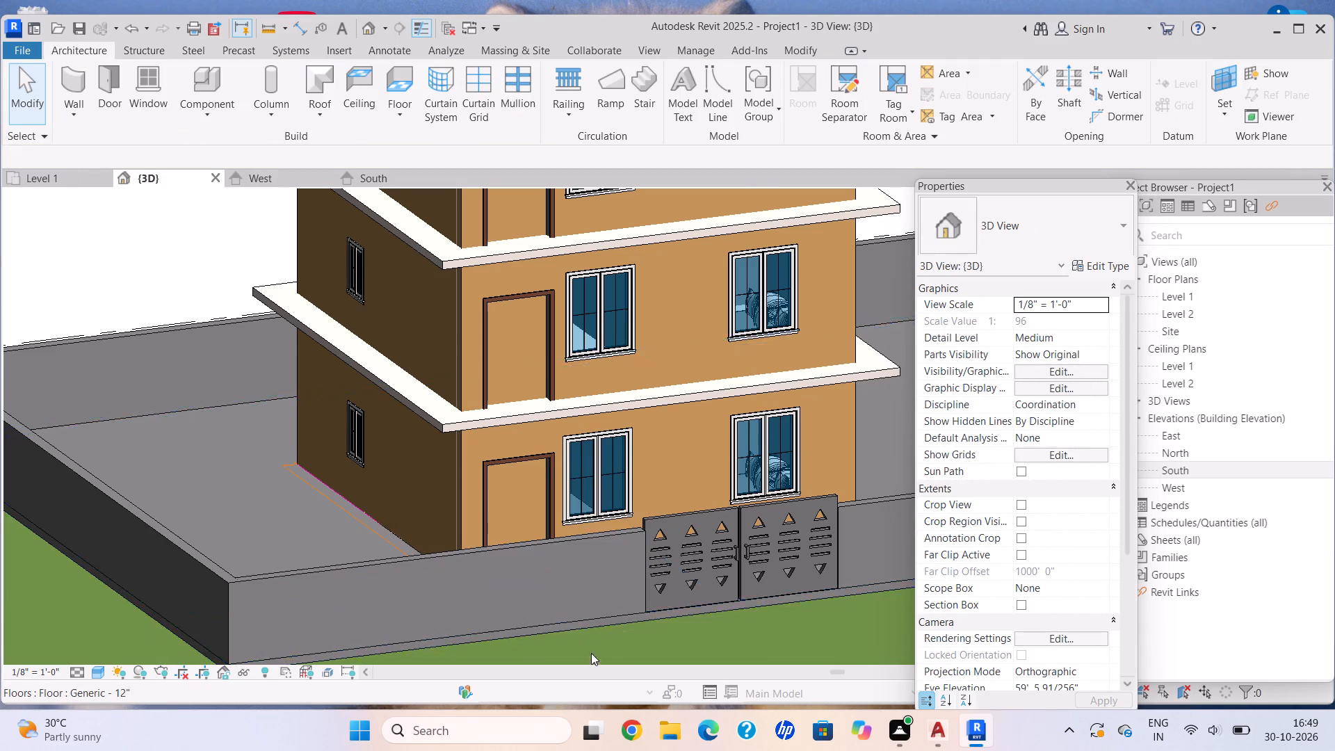
Examine the gate and front boundary walls from the front, selecting the wall segment on the gate's far side from the door.
scroll(599, 663, "down", 6)
middle_click_drag(581, 651, 559, 635, "shift")
middle_click_drag(548, 627, 527, 608, "shift")
middle_click_drag(519, 596, 510, 584, "shift")
middle_click(509, 584, "shift")
middle_click_drag(578, 568, 565, 611, "shift")
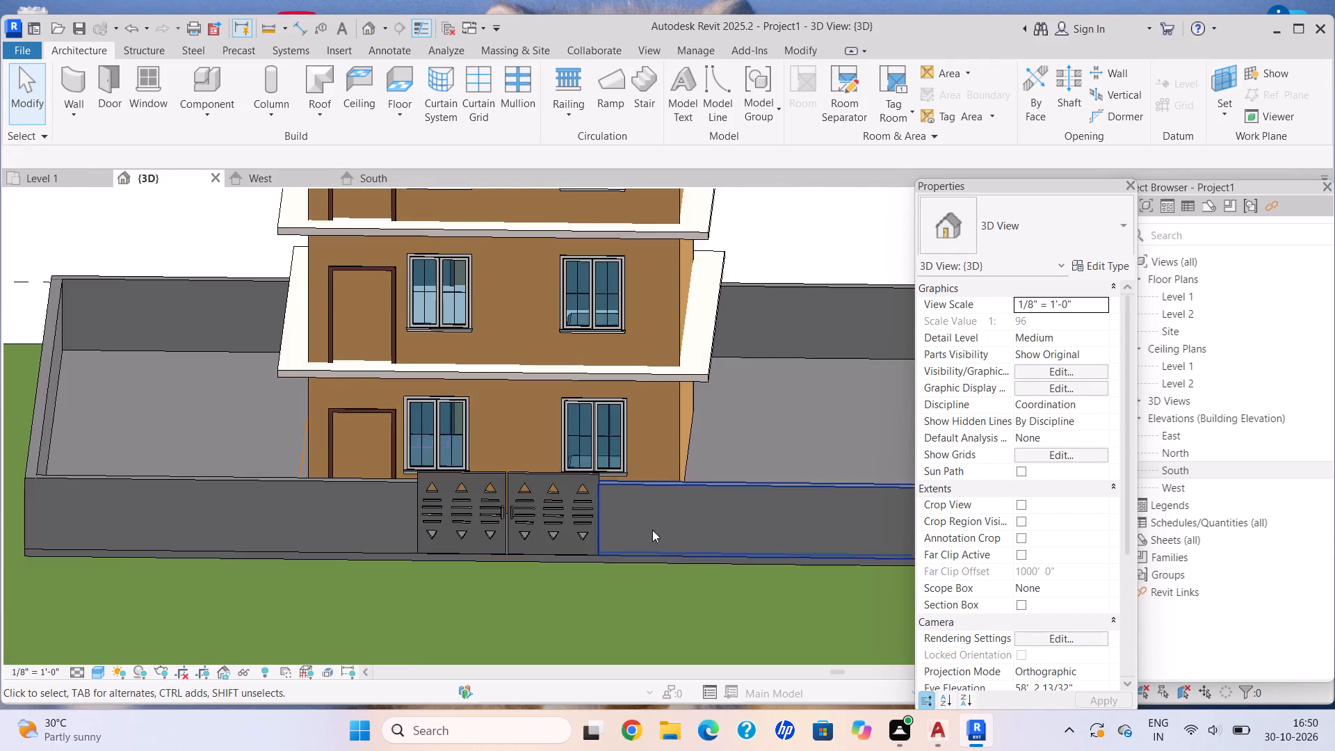
scroll(658, 527, "down", 1)
left_click(798, 486)
scroll(793, 492, "down", 4)
middle_click_drag(787, 493, 633, 517)
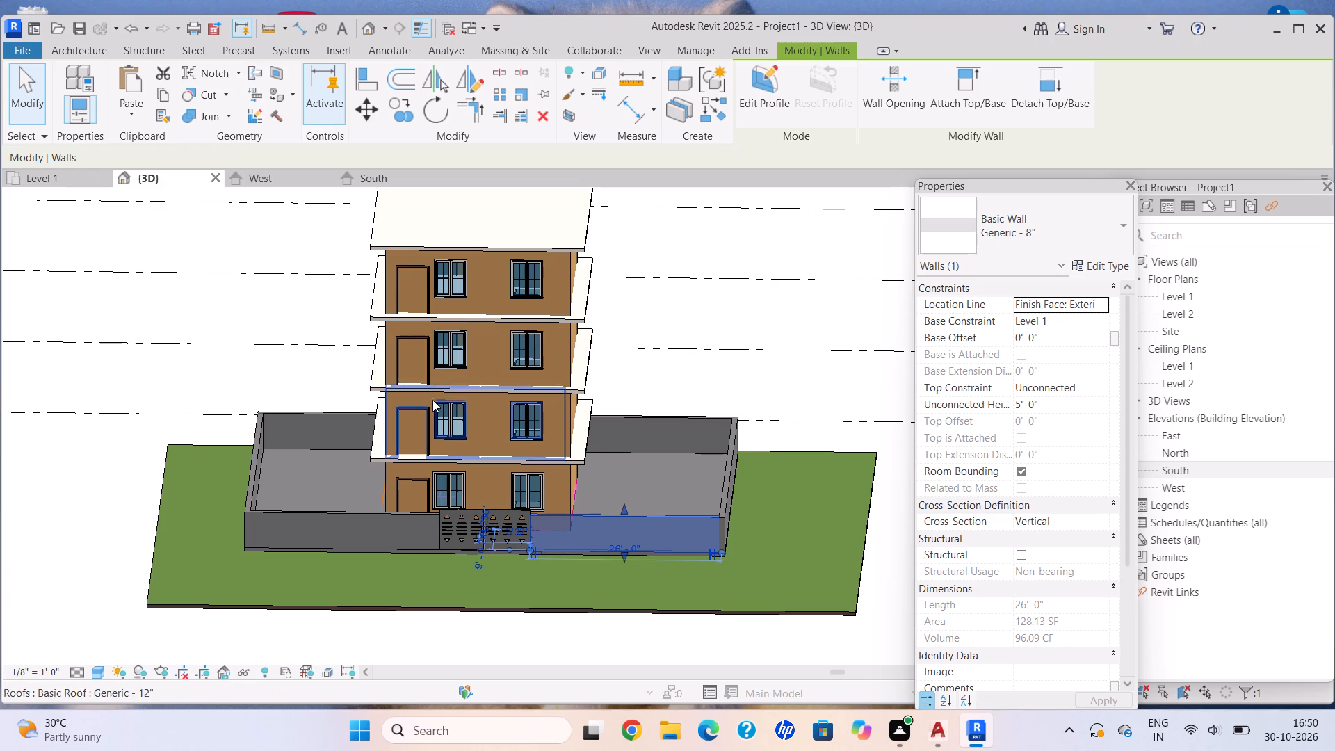
middle_click_drag(499, 398, 508, 413)
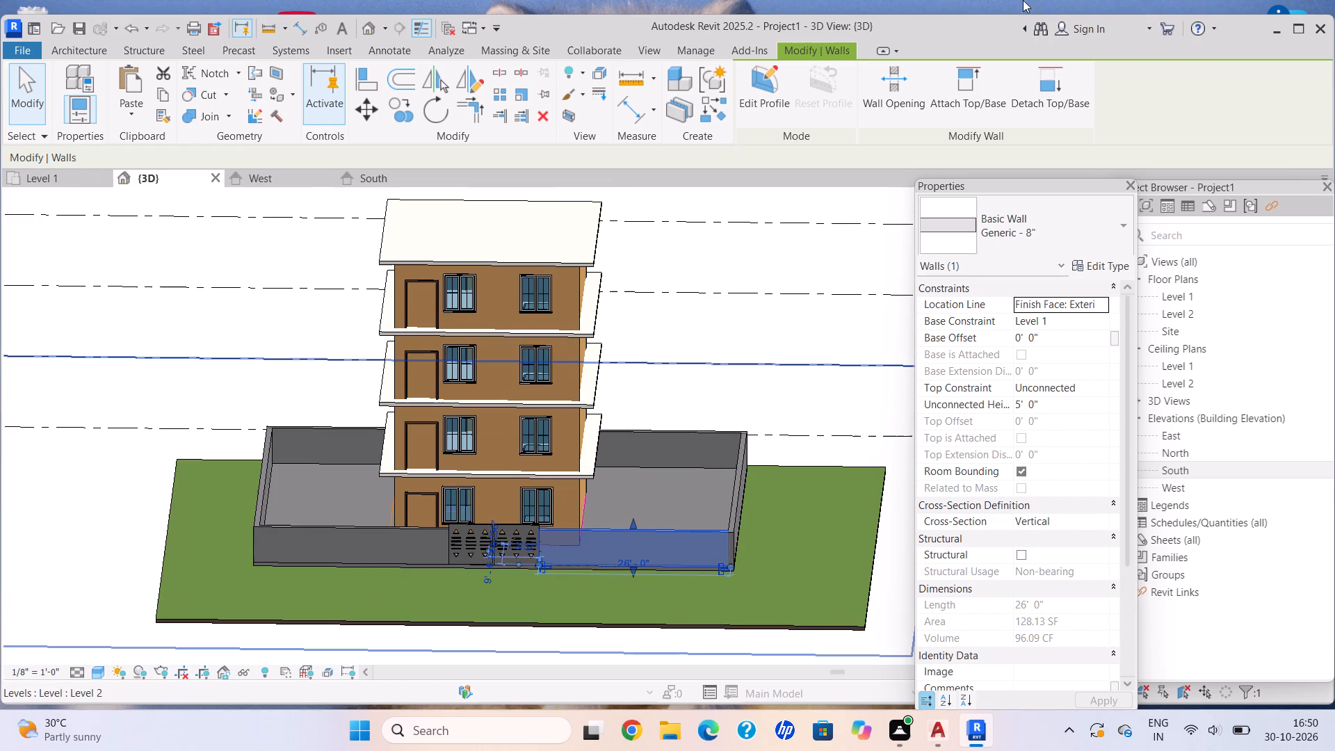
scroll(583, 476, "up", 7)
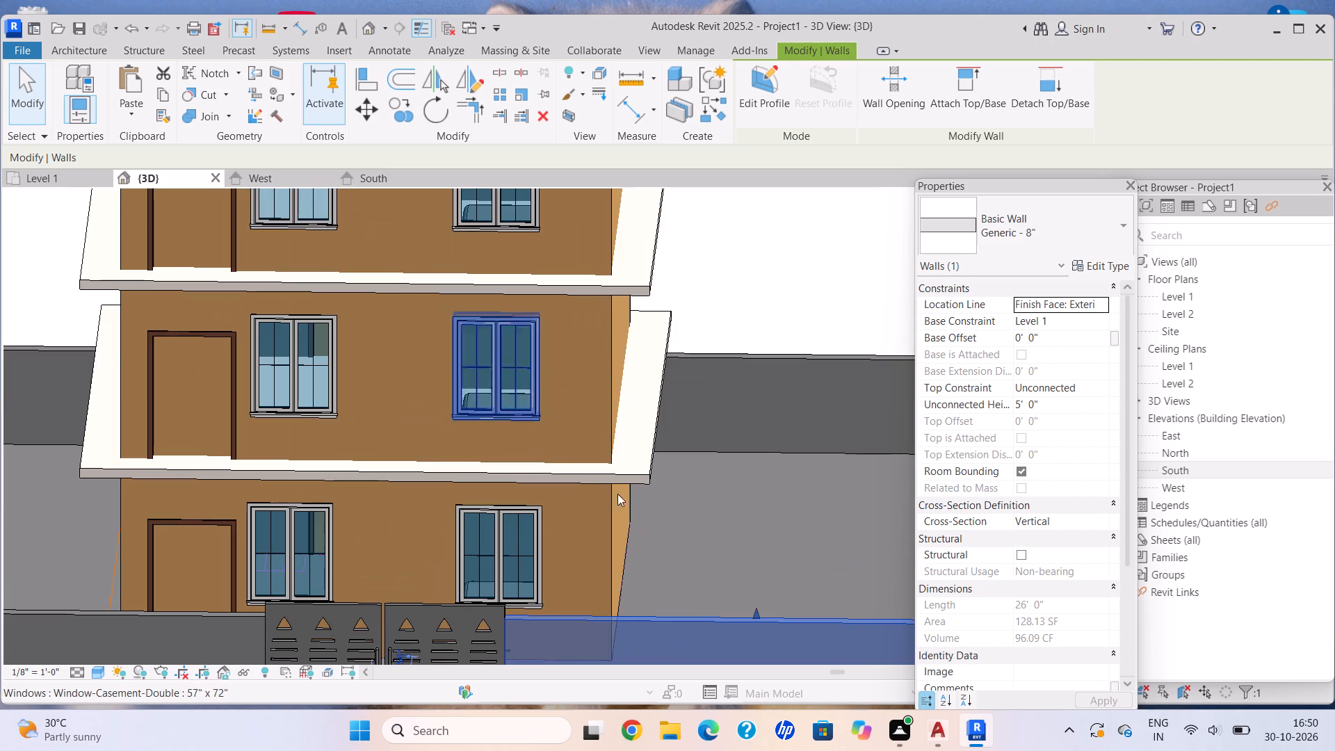
middle_click_drag(636, 503, 309, 268)
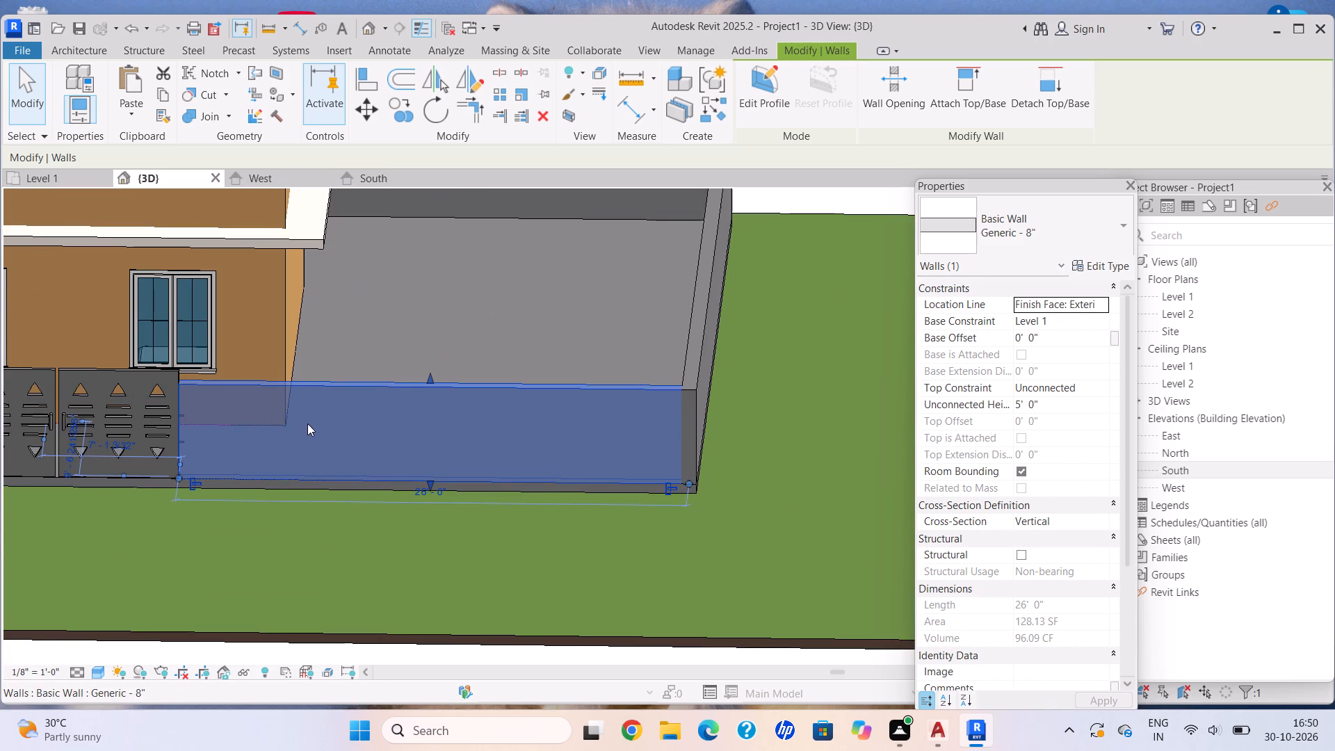
scroll(340, 485, "down", 3)
middle_click_drag(369, 496, 432, 539)
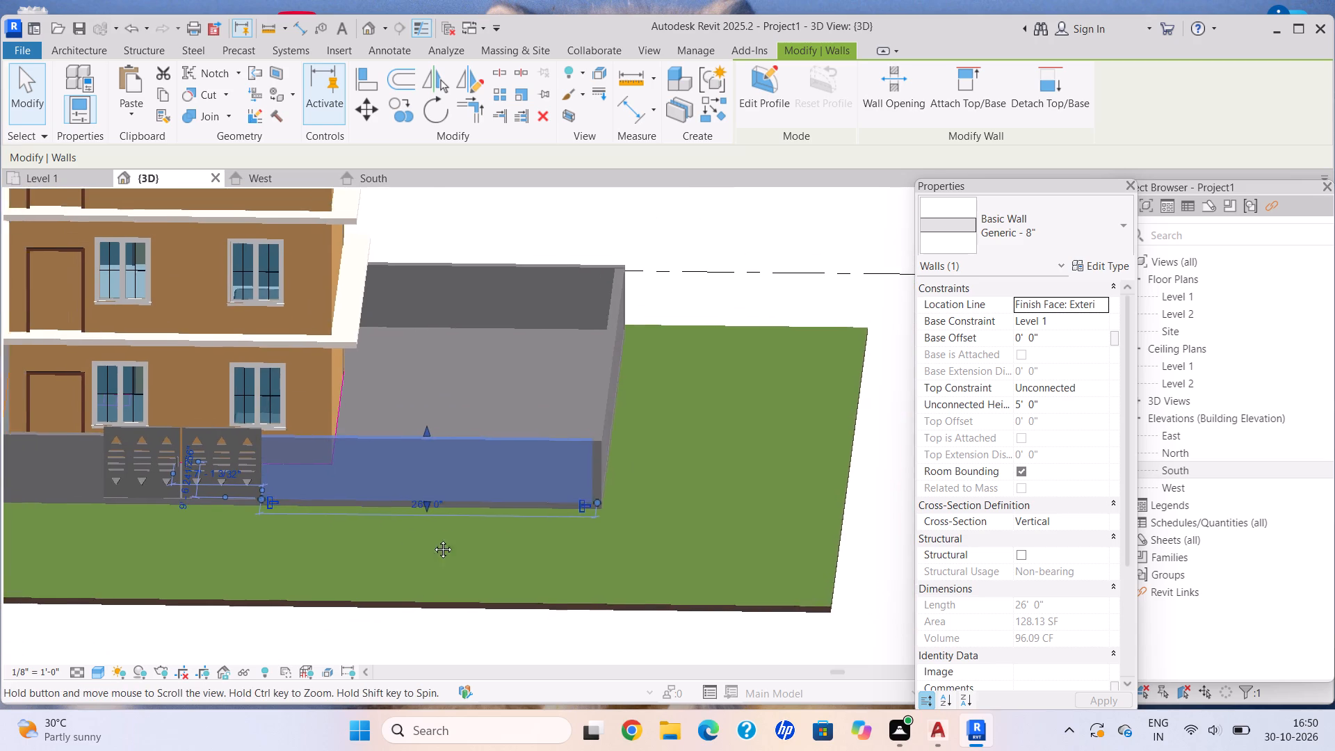
Paint the outer face of the front boundary wall on the gate's far side from the door with Textile - Linen, Smooth.
middle_click_drag(432, 539, 604, 600)
scroll(419, 600, "up", 5)
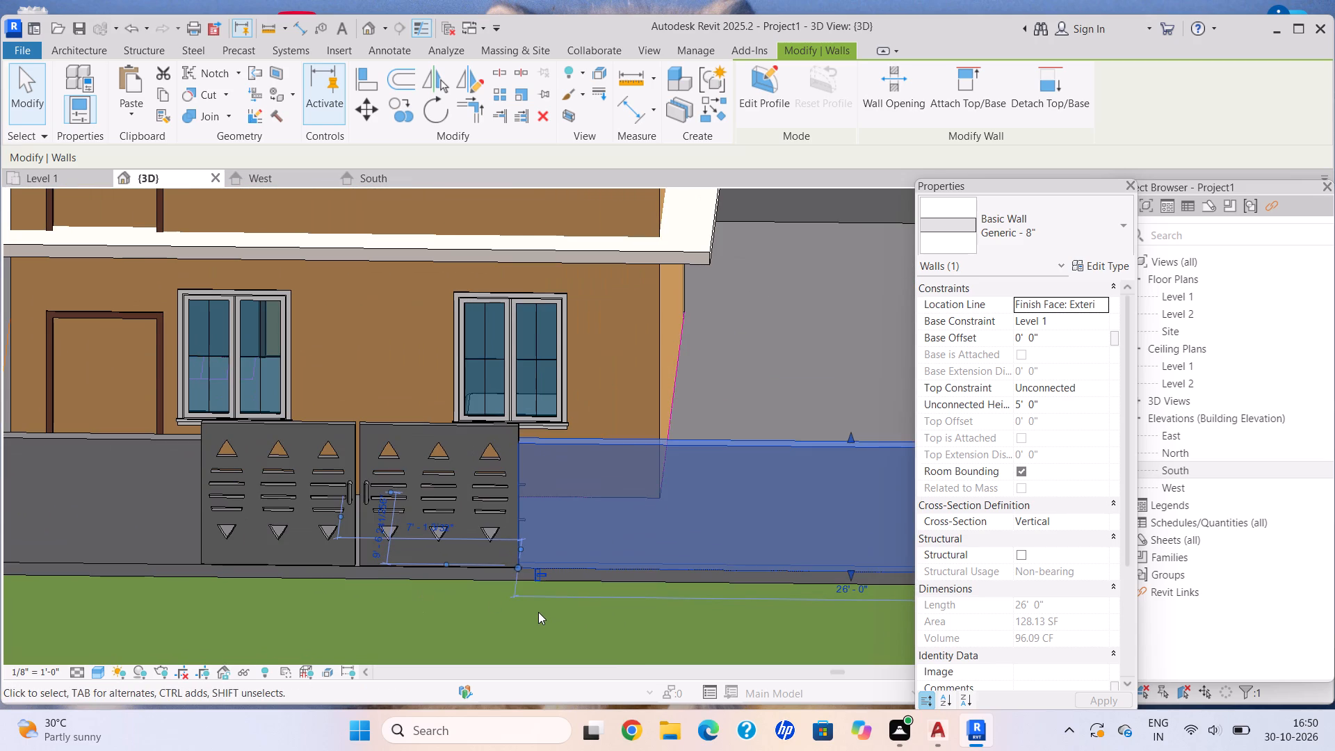
scroll(538, 612, "up", 4)
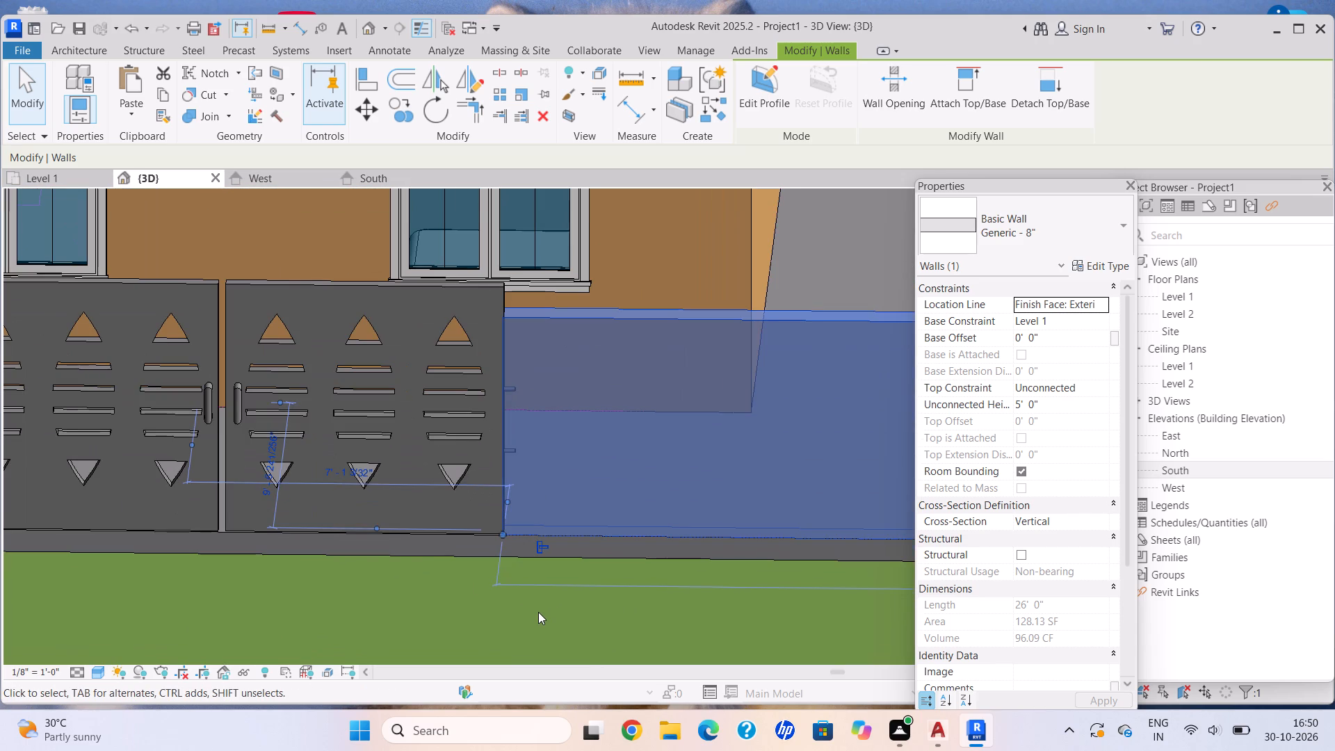
scroll(538, 612, "down", 2)
middle_click_drag(519, 599, 381, 570)
scroll(380, 570, "down", 1)
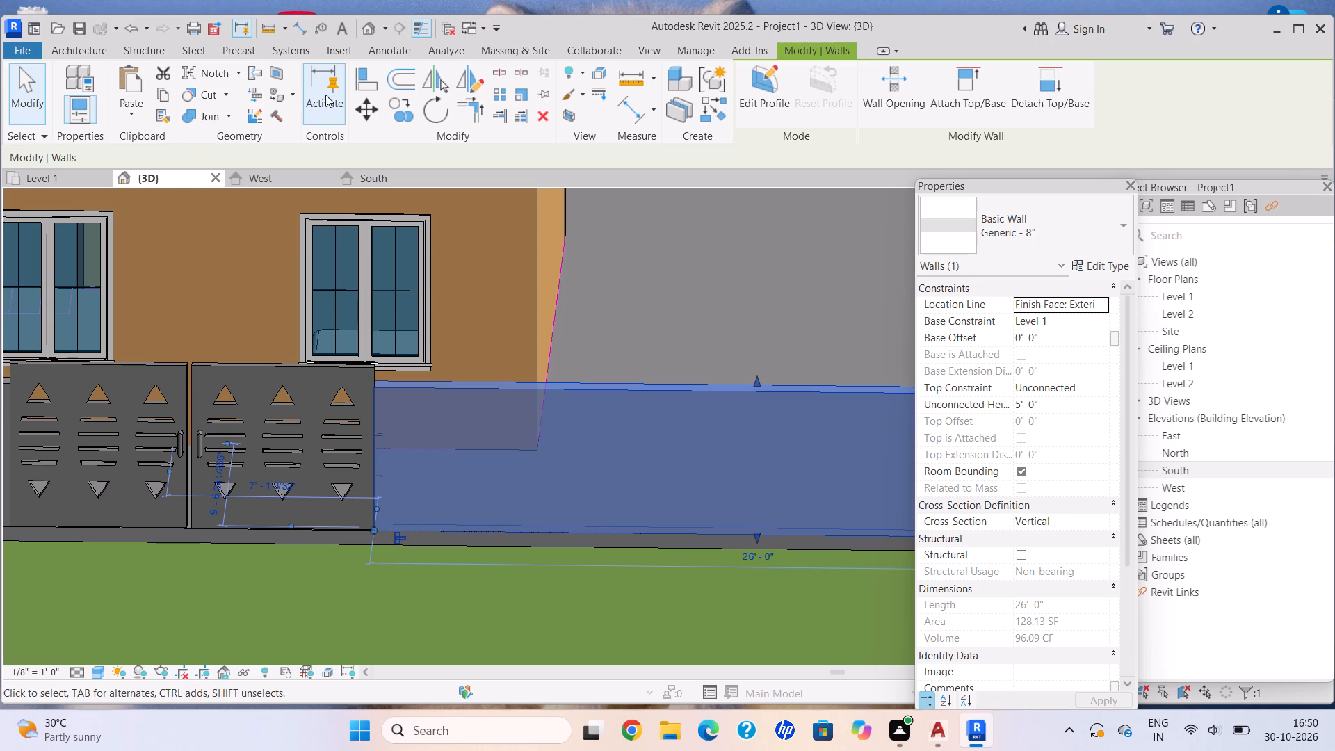
left_click(290, 92)
left_click(303, 113)
left_click(191, 277)
scroll(547, 436, "up", 7)
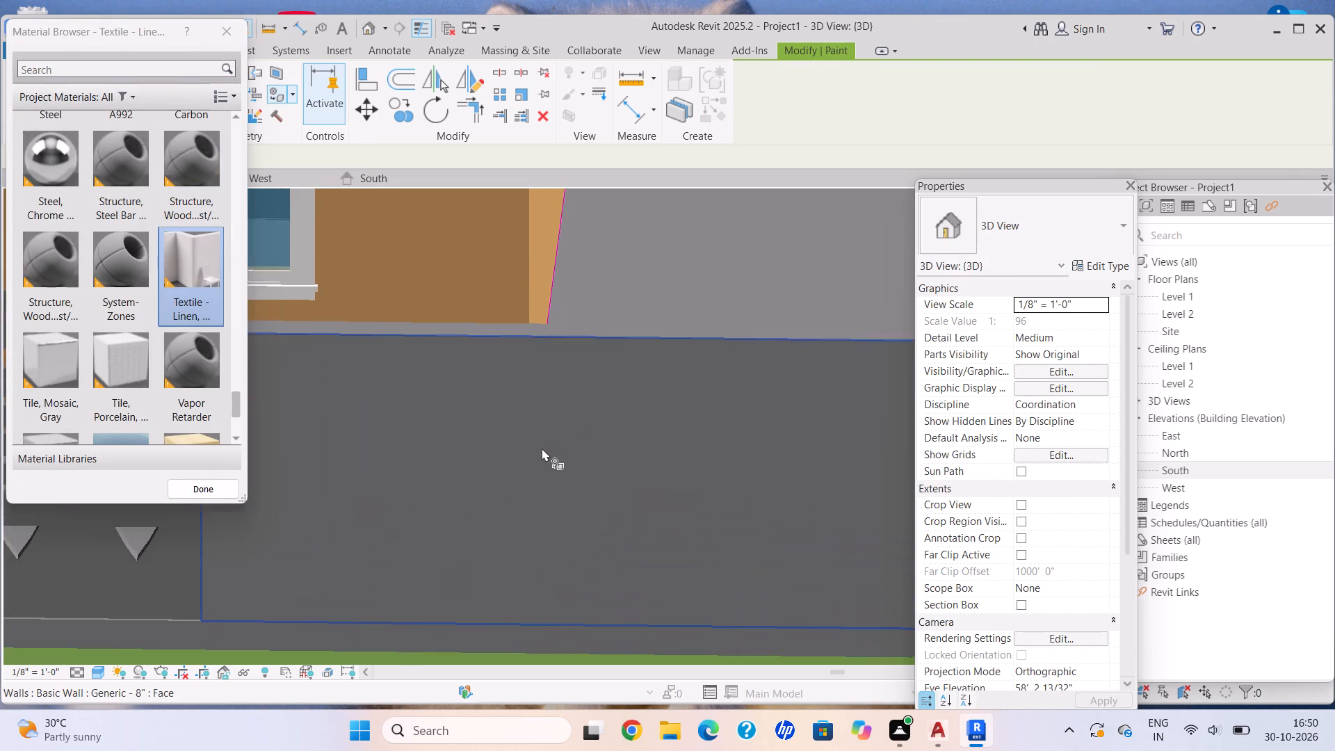
left_click(535, 444)
Paint the outer face of the side boundary wall farthest from the house door with the linen material.
scroll(547, 394, "down", 5)
middle_click_drag(513, 391, 96, 440)
scroll(88, 443, "down", 1)
middle_click_drag(595, 399, 305, 412)
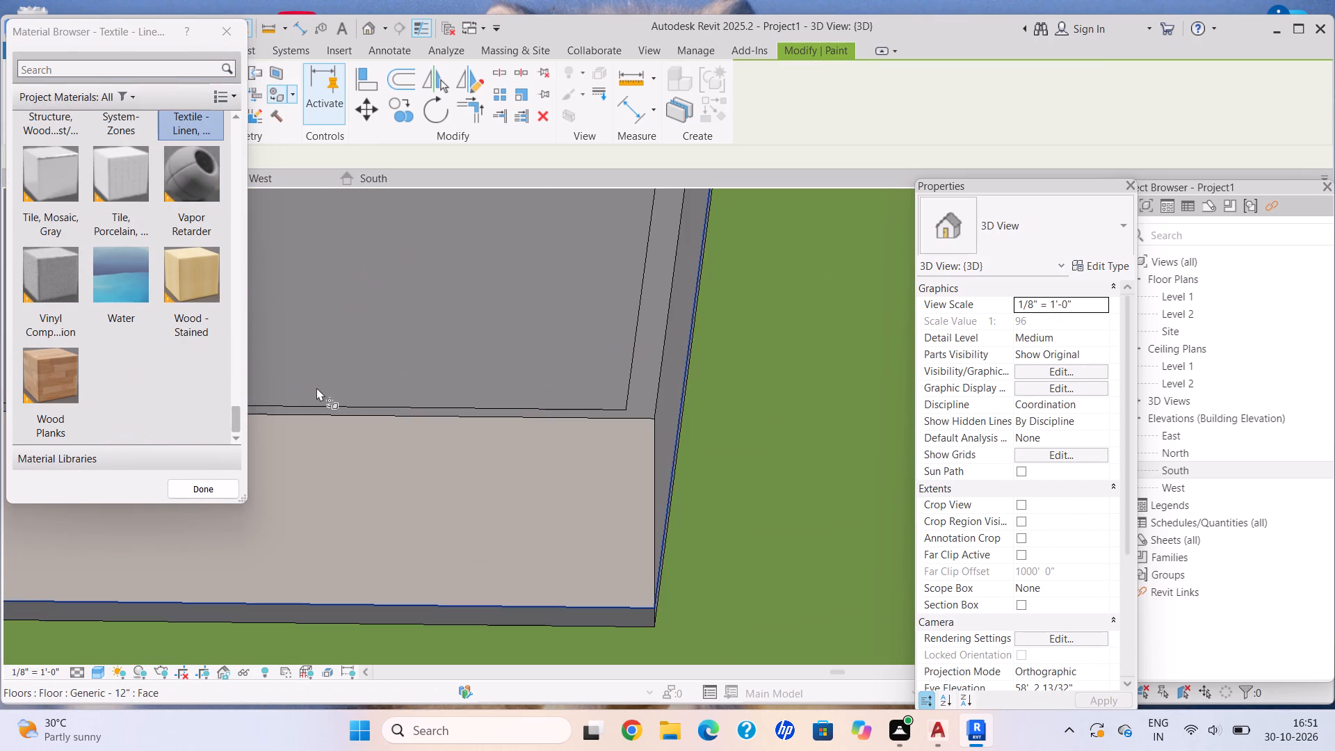
scroll(676, 419, "up", 6)
left_click(647, 430)
Paint the outer face of the front boundary wall on the gate's door side with the linen material.
scroll(647, 430, "down", 9)
scroll(505, 455, "down", 10)
middle_click_drag(406, 433, 597, 447)
scroll(421, 477, "up", 11)
left_click(347, 472)
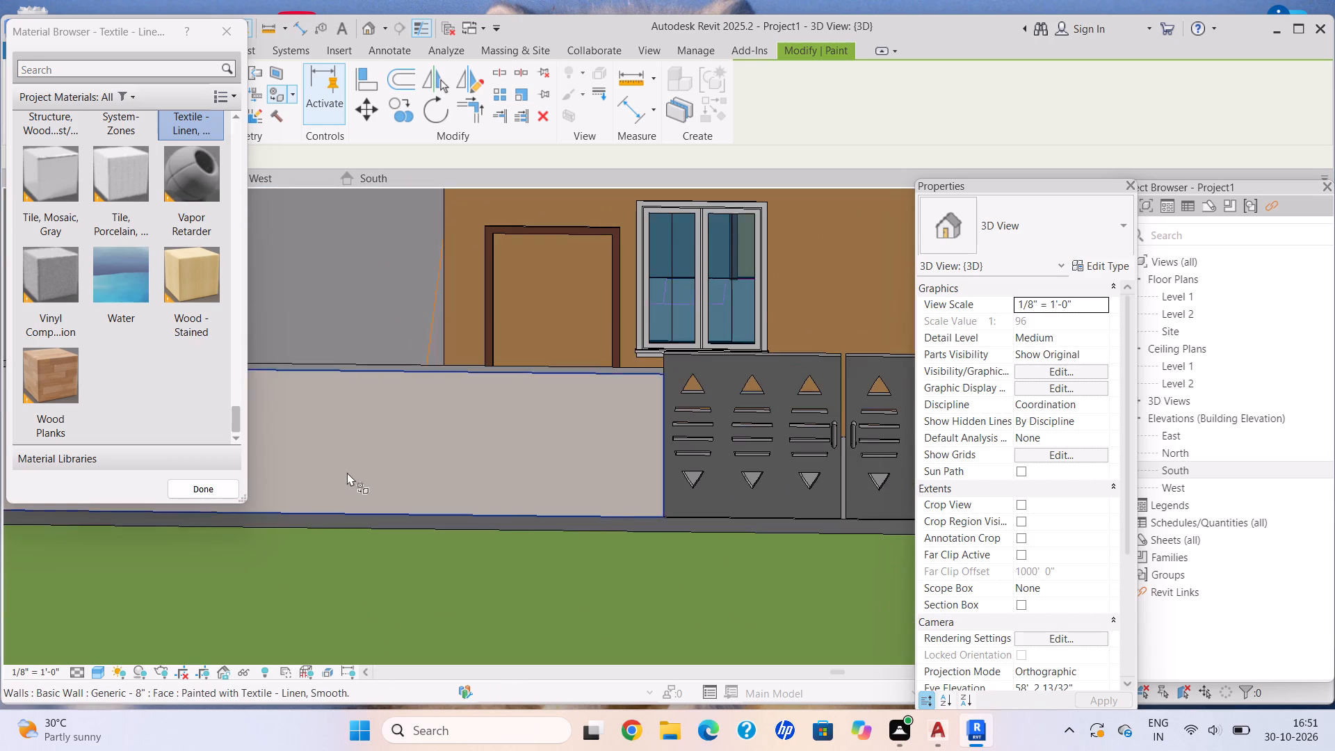
Paint the inner face of the door-side boundary wall with the linen material.
scroll(346, 471, "down", 6)
middle_click_drag(334, 460, 715, 453)
scroll(505, 439, "up", 10)
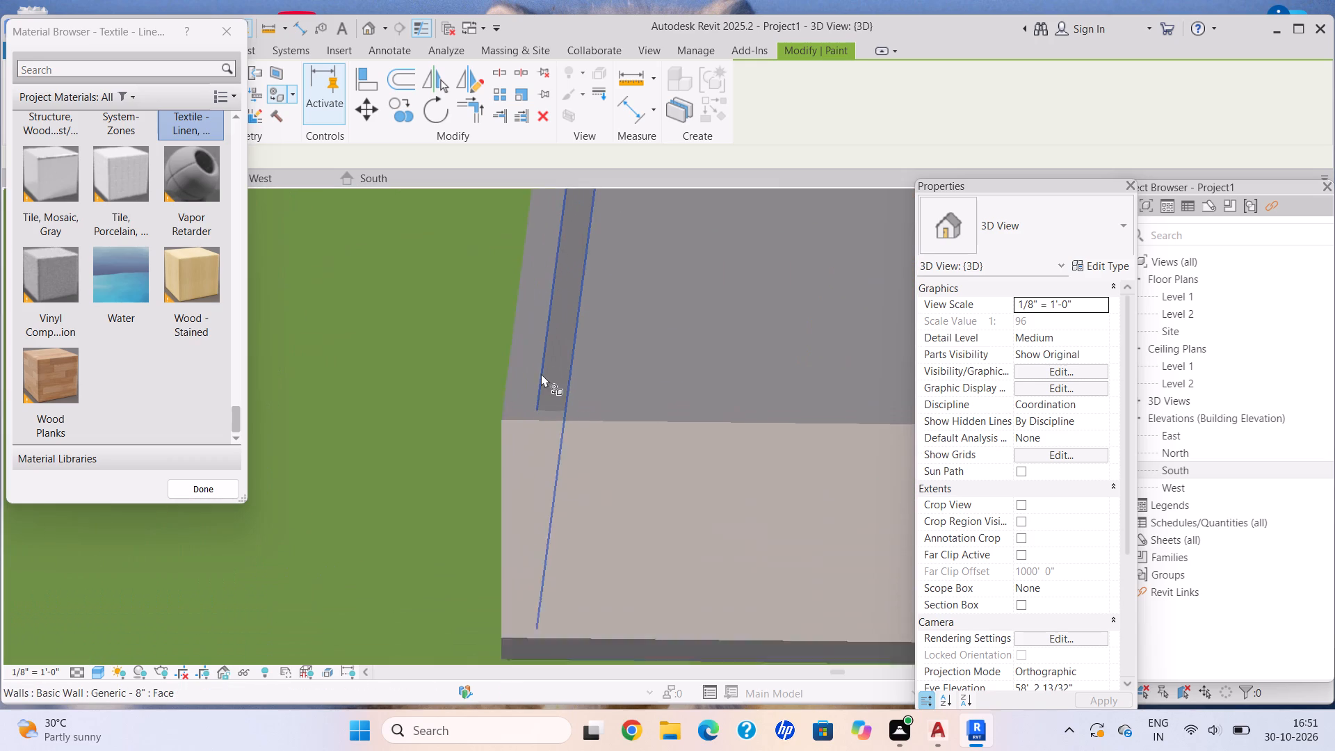
scroll(541, 373, "up", 3)
left_click(552, 381)
Paint the inner face of the rear boundary wall with the linen material.
scroll(565, 423, "down", 13)
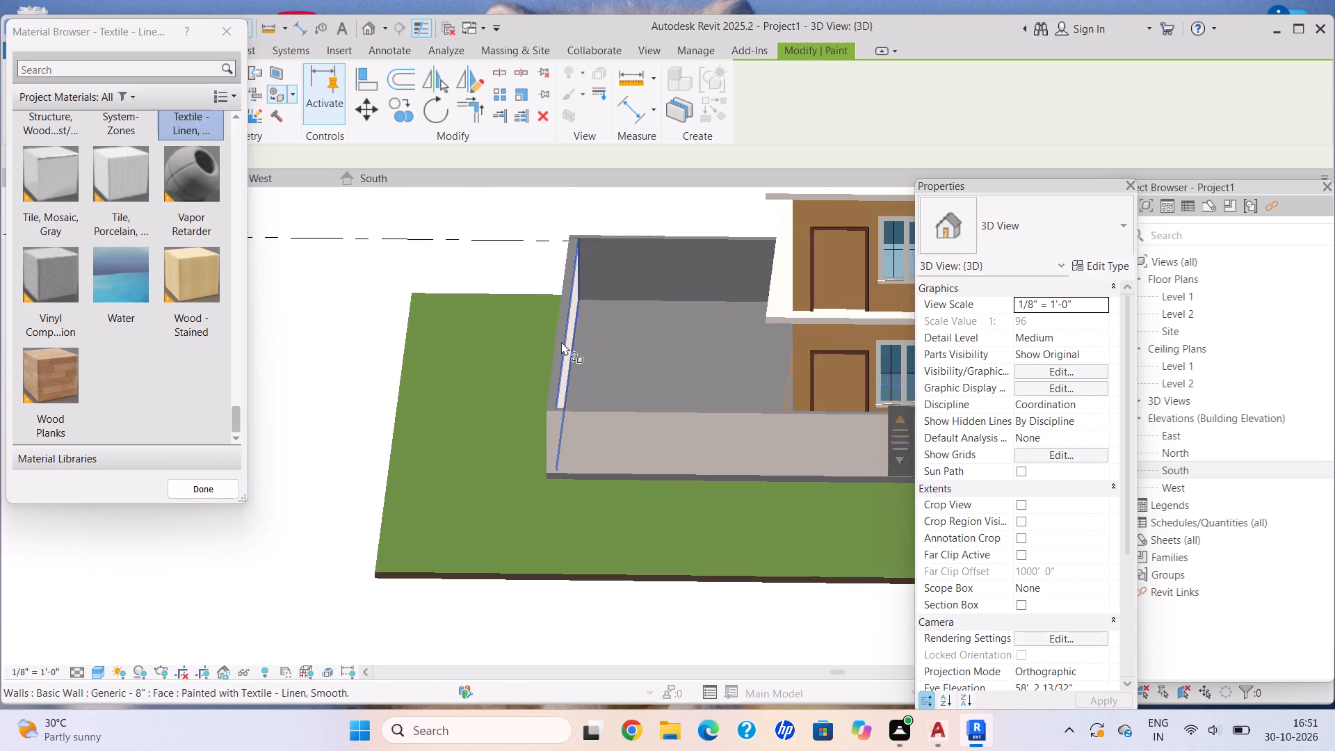
middle_click_drag(561, 345, 420, 486)
scroll(544, 375, "up", 10)
double_click(530, 417)
Paint the outer faces of the door-side and rear boundary walls with the linen material.
scroll(645, 407, "down", 2)
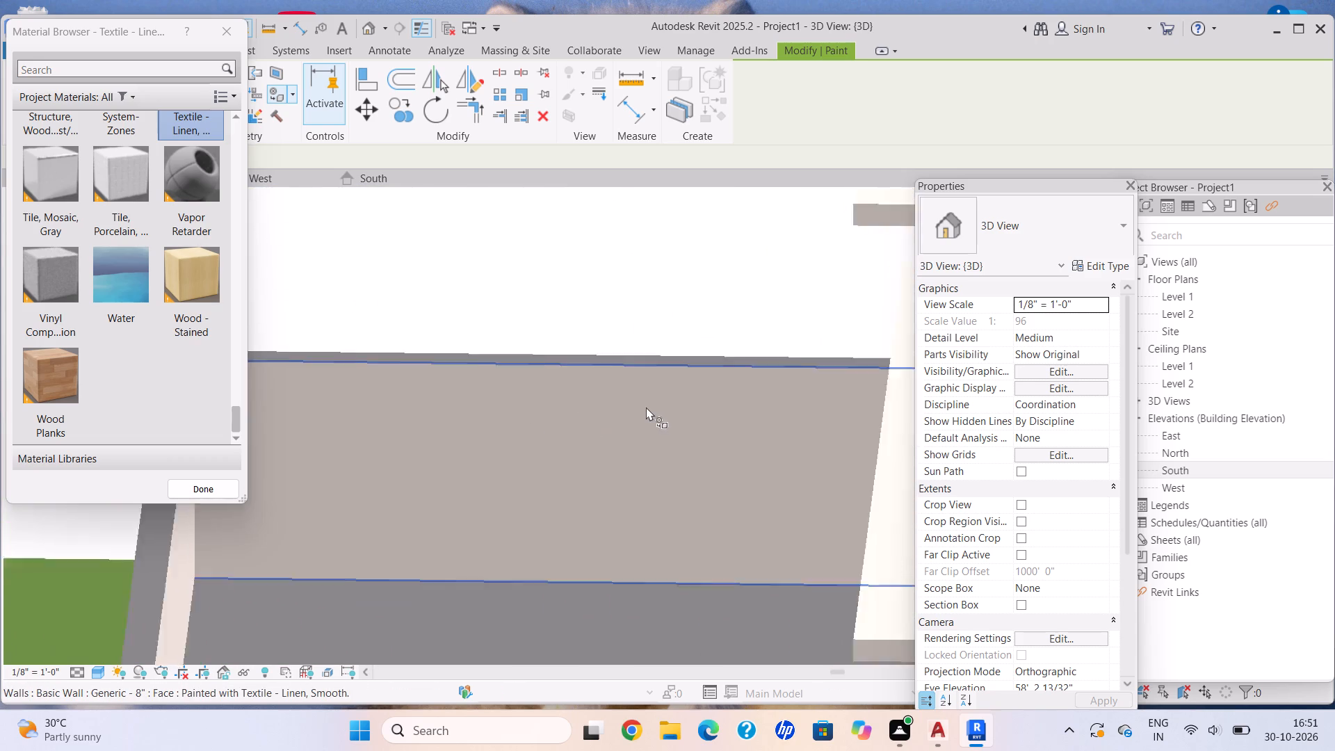
scroll(646, 407, "down", 5)
middle_click_drag(608, 398, 295, 424)
scroll(470, 465, "down", 5)
middle_click_drag(469, 461, 188, 394)
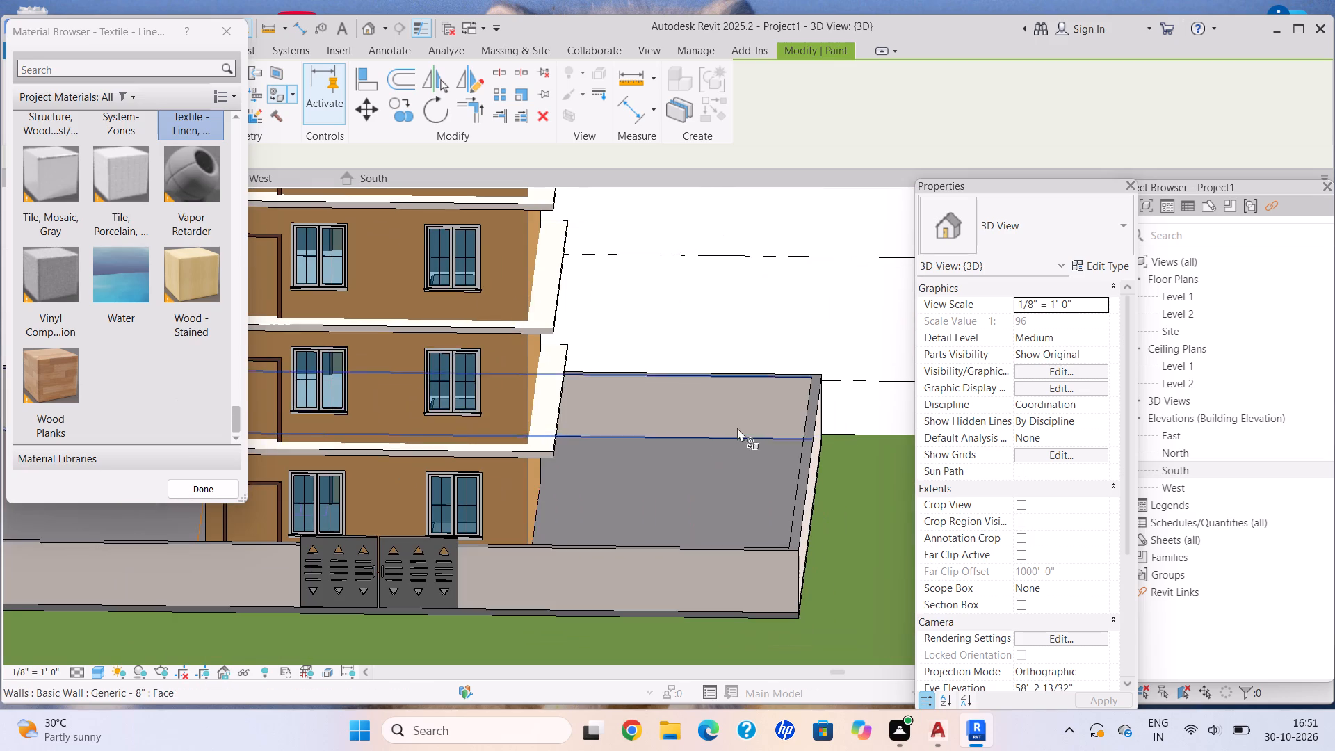
scroll(741, 428, "up", 2)
scroll(692, 440, "down", 11)
middle_click_drag(469, 444, 494, 385, "shift")
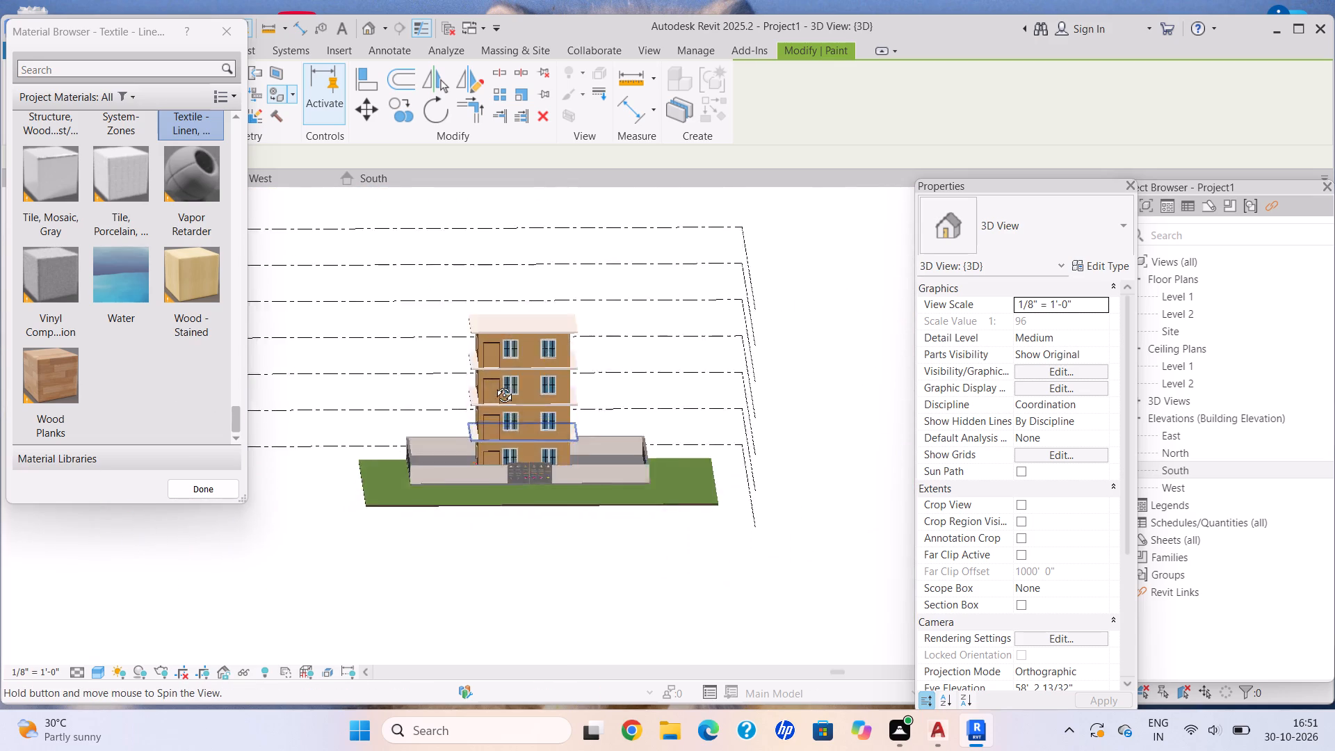
middle_click_drag(494, 385, 766, 430, "shift")
scroll(713, 522, "up", 12)
left_click(655, 512)
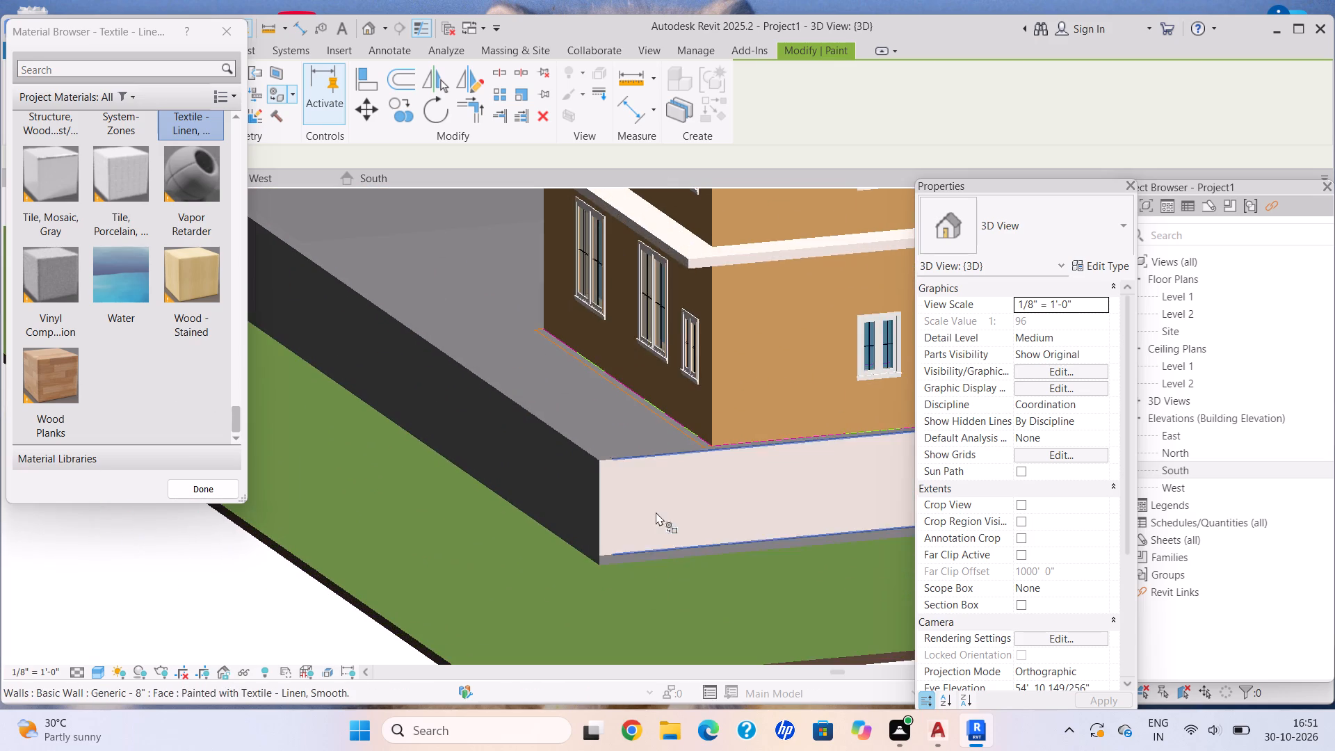
left_click_drag(577, 508, 588, 508)
Paint the inner face of the front boundary wall's door-side segment with the linen material.
scroll(498, 562, "down", 12)
middle_click_drag(446, 524, 458, 508, "shift")
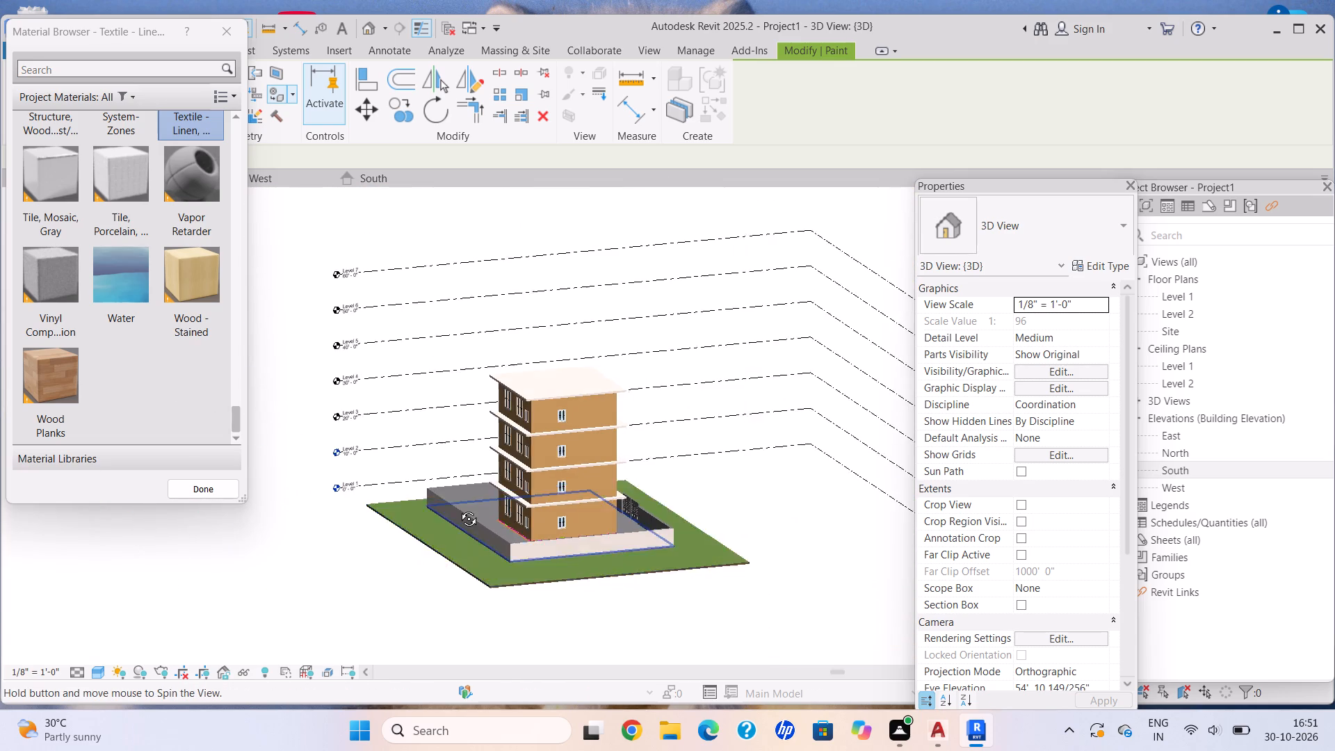
middle_click_drag(458, 508, 825, 430, "shift")
scroll(615, 487, "up", 1)
middle_click_drag(616, 492, 611, 500, "shift")
middle_click_drag(596, 517, 450, 549, "shift")
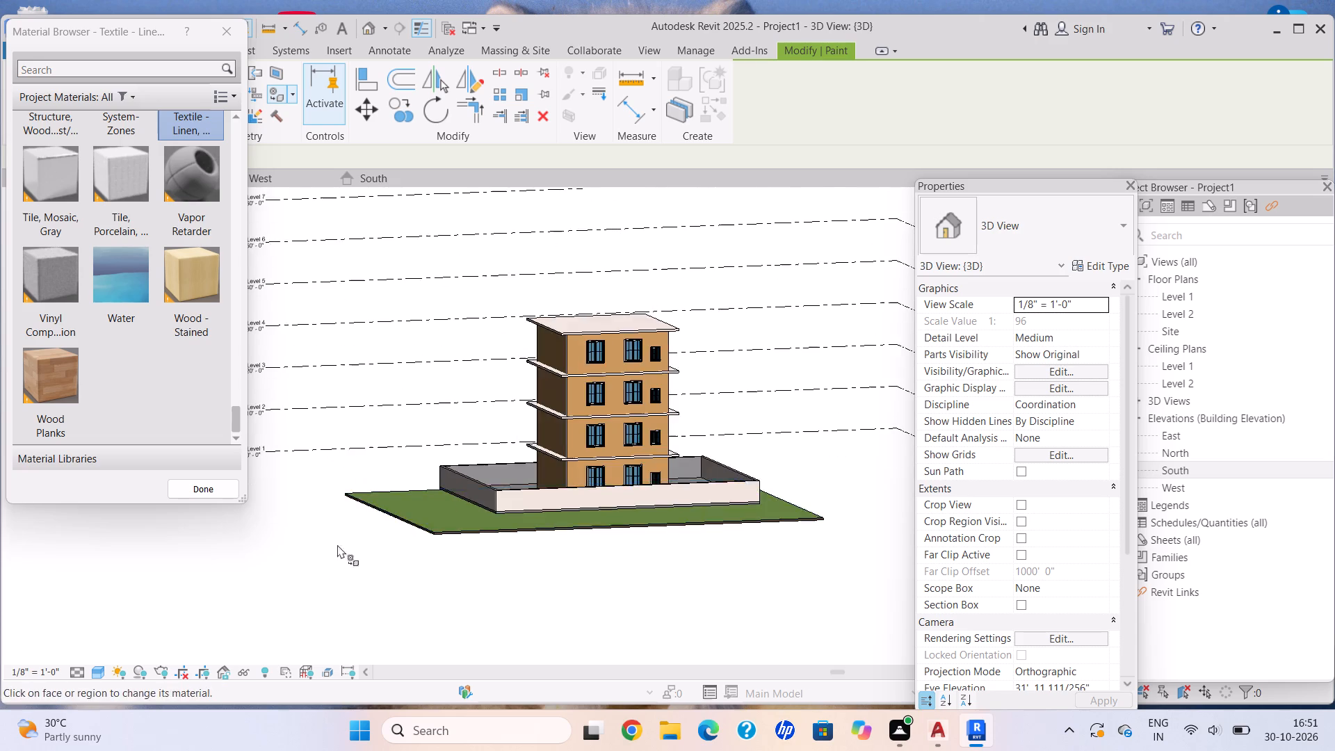
middle_click_drag(431, 522, 353, 580)
middle_click_drag(416, 565, 398, 563, "shift")
scroll(687, 512, "up", 13)
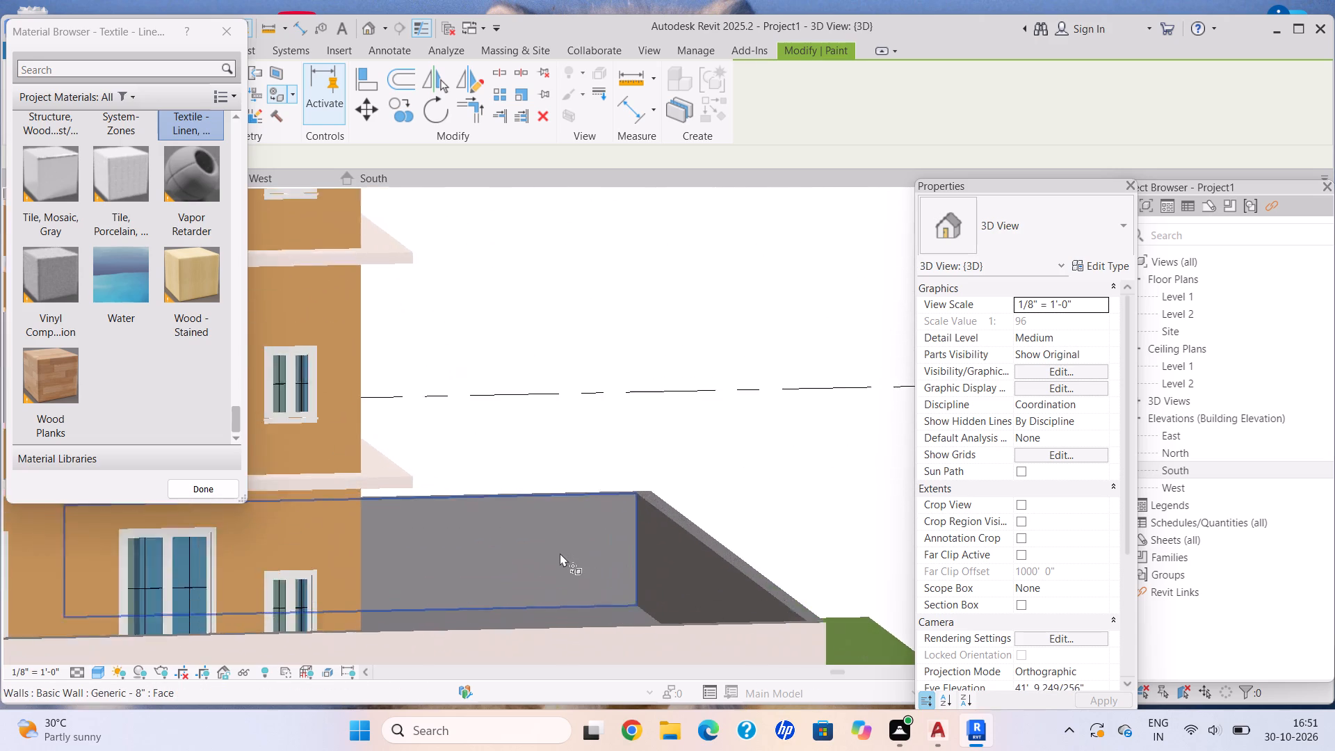
scroll(560, 553, "up", 2)
left_click(560, 553)
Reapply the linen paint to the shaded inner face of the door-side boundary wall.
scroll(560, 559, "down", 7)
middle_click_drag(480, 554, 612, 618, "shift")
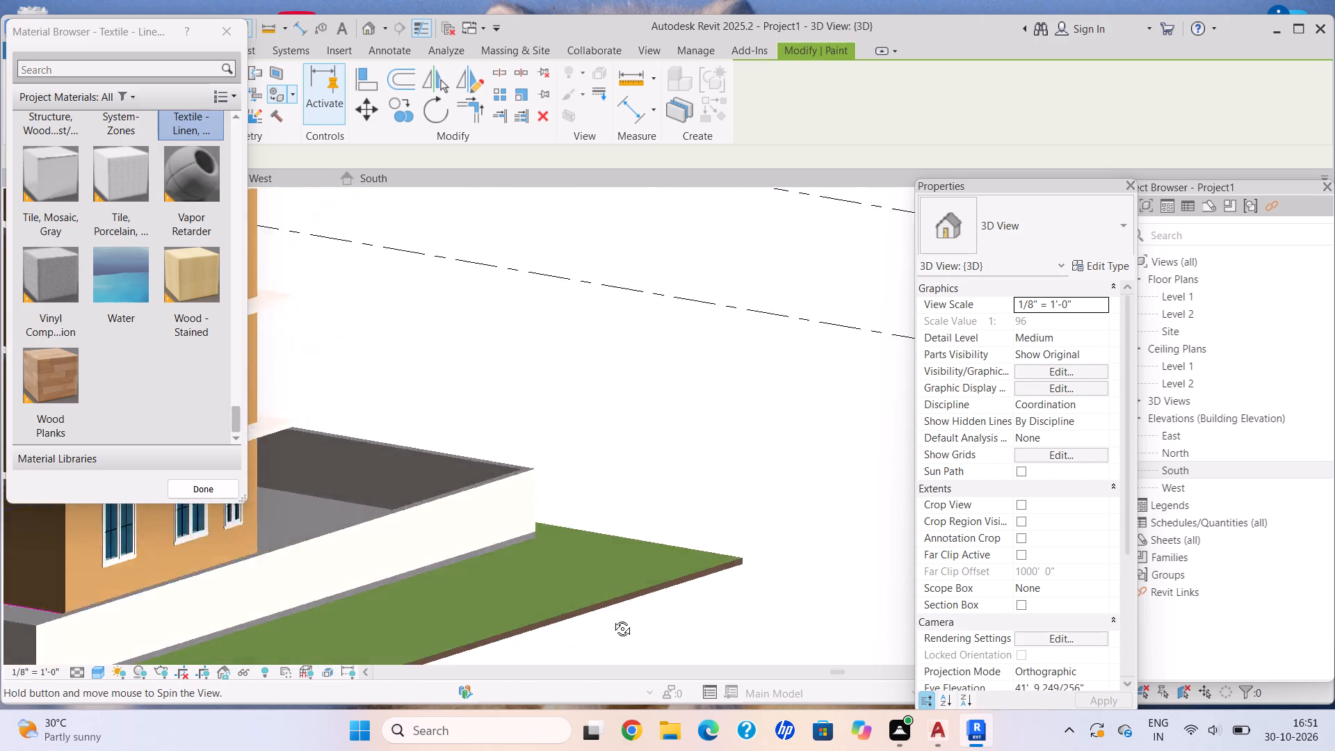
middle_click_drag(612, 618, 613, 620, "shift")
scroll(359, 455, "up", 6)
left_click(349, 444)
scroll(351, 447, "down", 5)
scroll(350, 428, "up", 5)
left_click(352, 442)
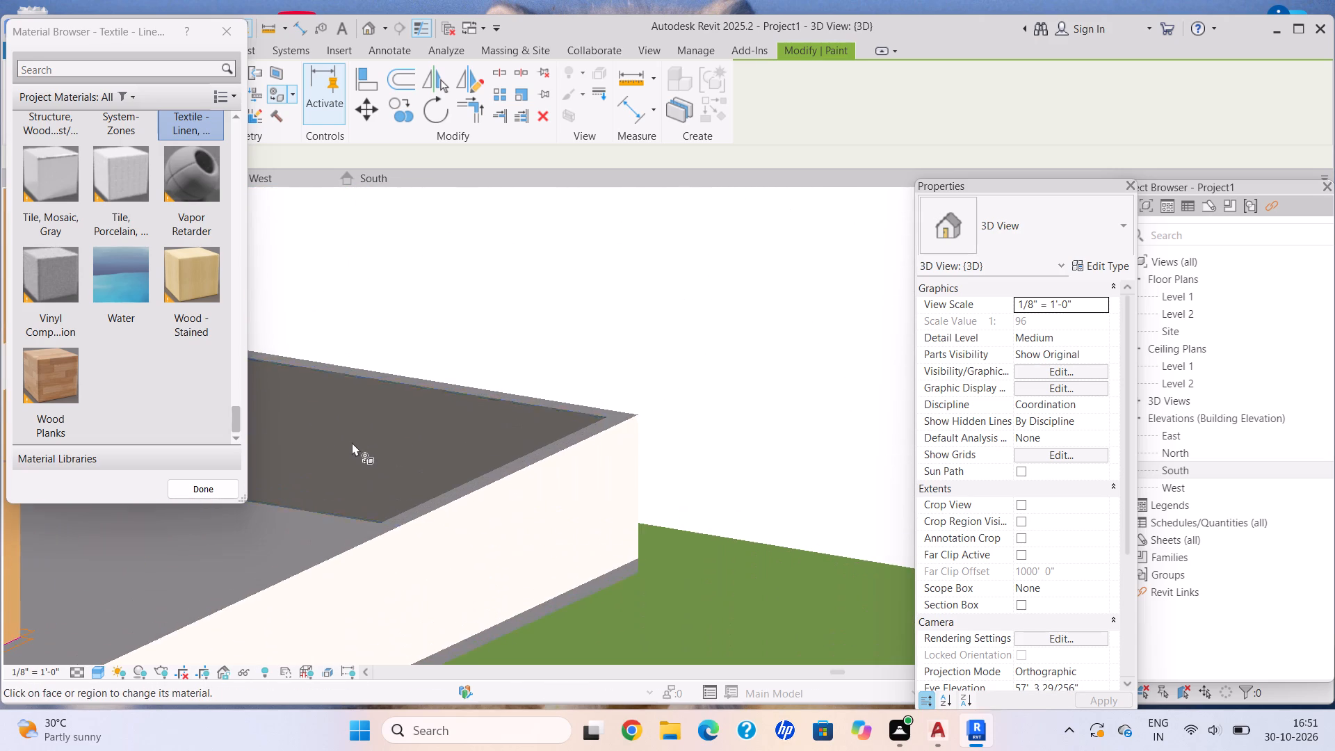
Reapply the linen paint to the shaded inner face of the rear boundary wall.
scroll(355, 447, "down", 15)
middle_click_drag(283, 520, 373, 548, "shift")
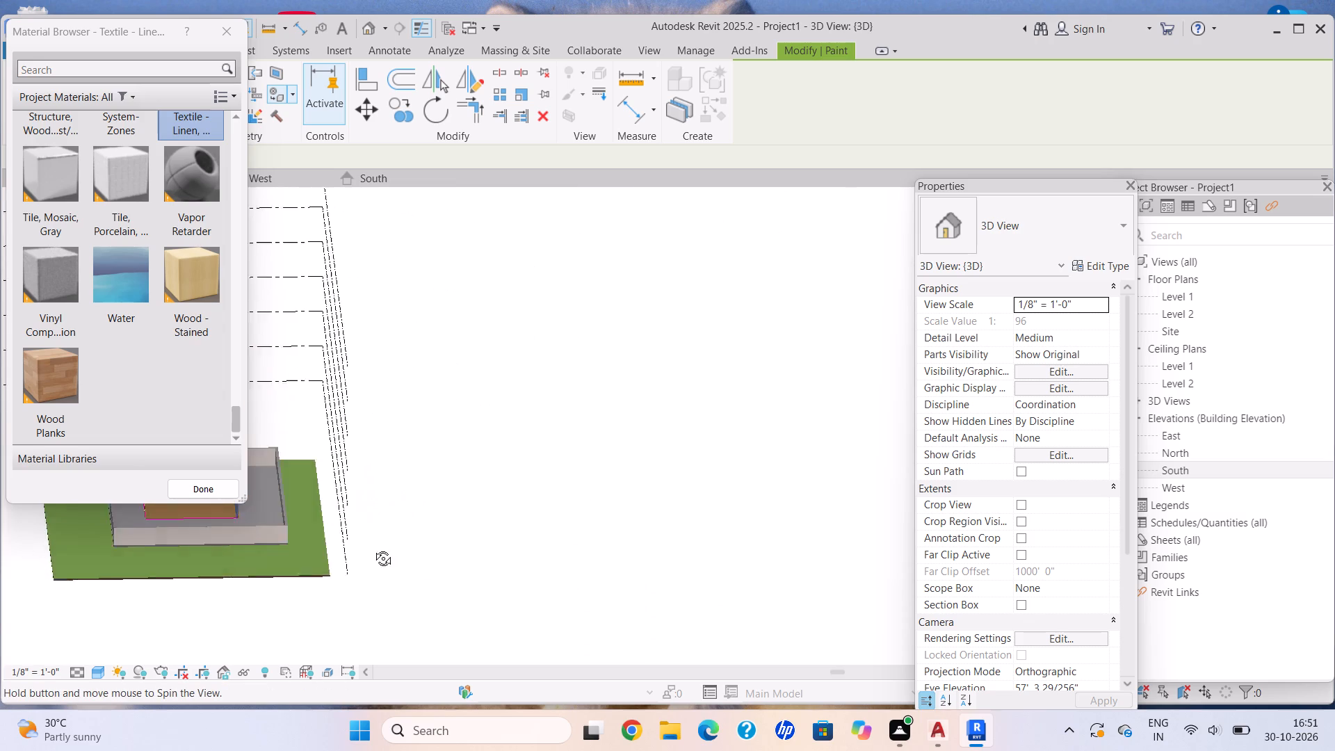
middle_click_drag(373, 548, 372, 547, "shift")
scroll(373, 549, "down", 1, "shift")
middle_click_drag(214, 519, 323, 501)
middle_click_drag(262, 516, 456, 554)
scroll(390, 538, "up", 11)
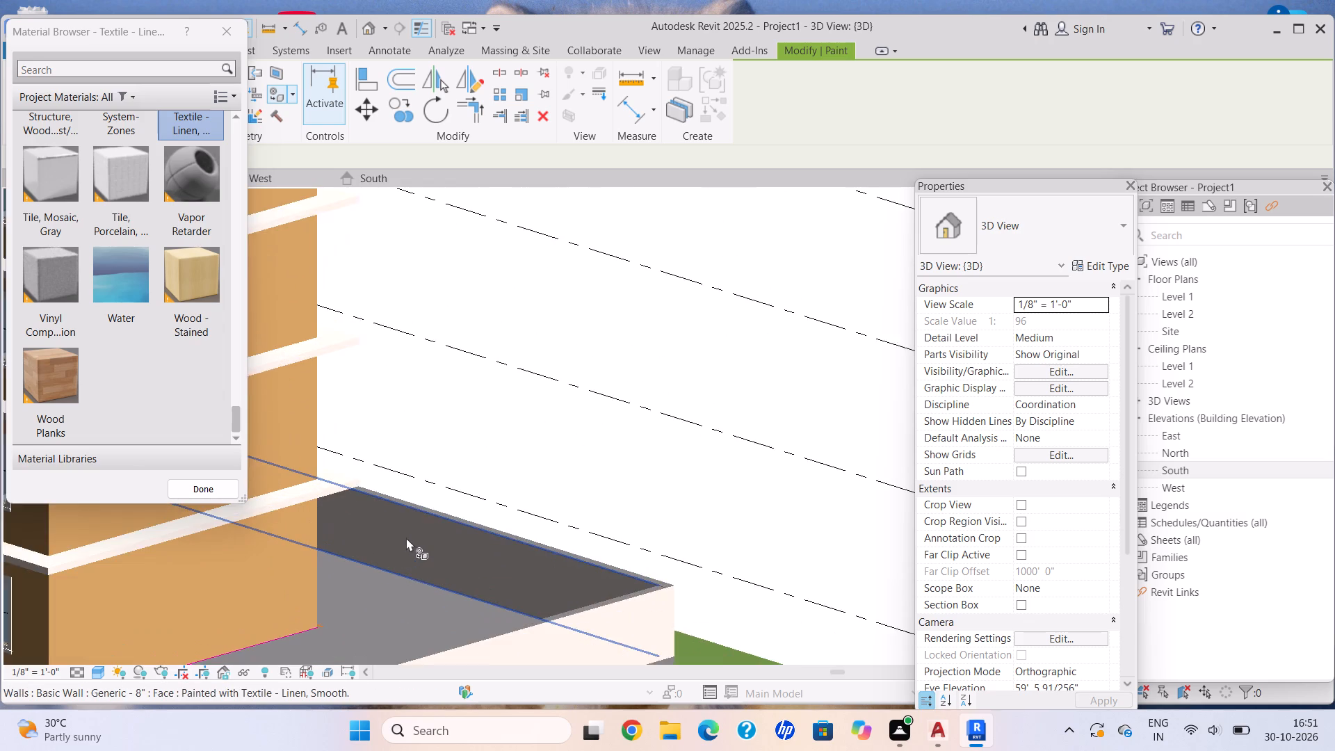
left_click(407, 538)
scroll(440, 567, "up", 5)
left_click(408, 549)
Paint the inner face of the side boundary wall opposite the door with the linen material and finish painting.
scroll(346, 549, "down", 9)
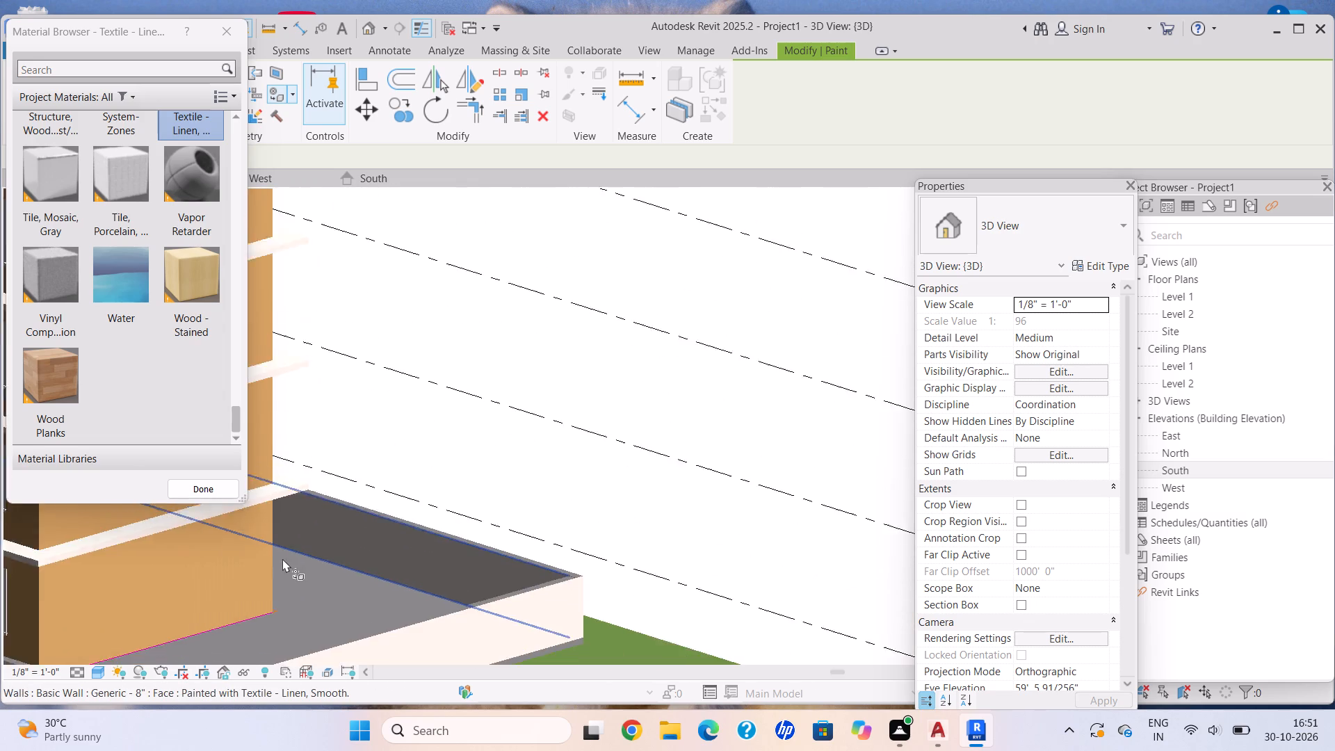
scroll(282, 558, "down", 2)
middle_click_drag(273, 547, 284, 540, "shift")
middle_click_drag(290, 538, 456, 560, "shift")
middle_click_drag(375, 577, 429, 505)
middle_click_drag(322, 557, 377, 505, "shift")
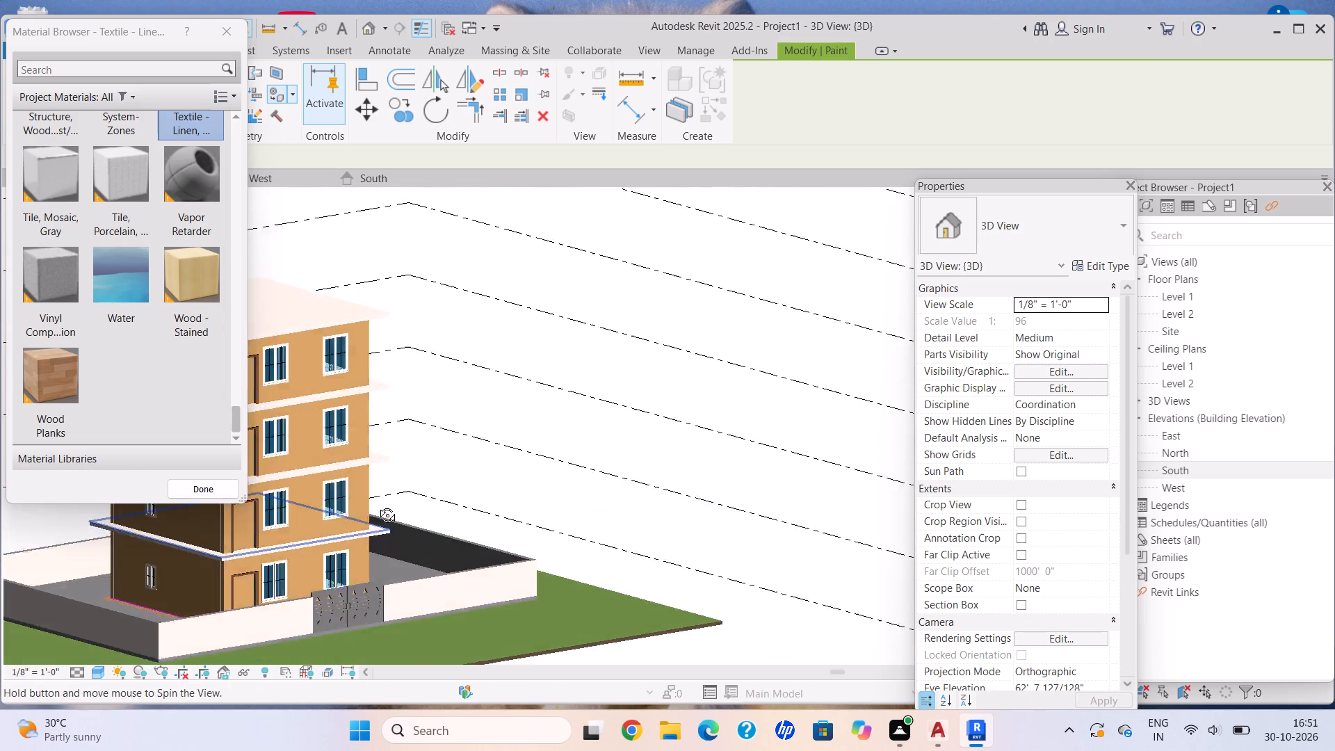
middle_click_drag(377, 505, 423, 534, "shift")
scroll(494, 548, "up", 6)
left_click(510, 560)
scroll(462, 571, "down", 13)
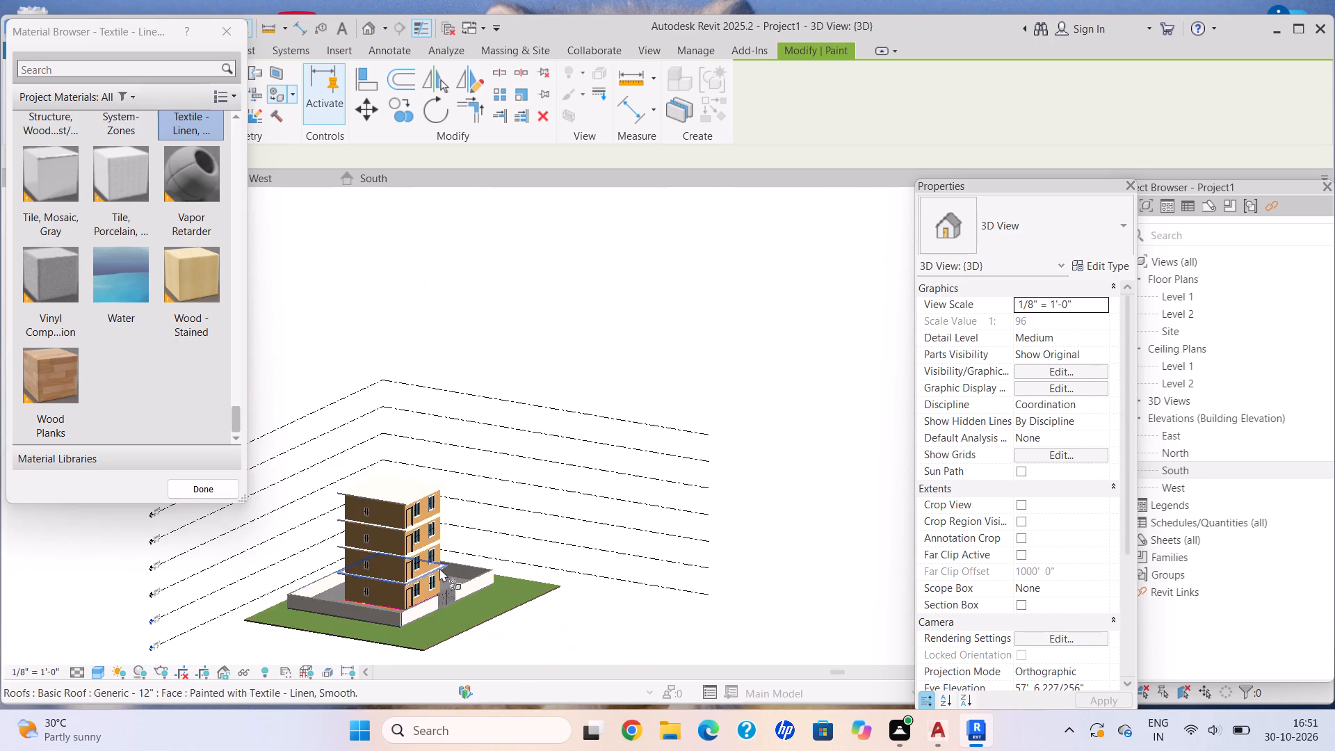
middle_click_drag(432, 575, 232, 595, "shift")
middle_click_drag(349, 584, 364, 562)
key("Escape")
key("Escape")
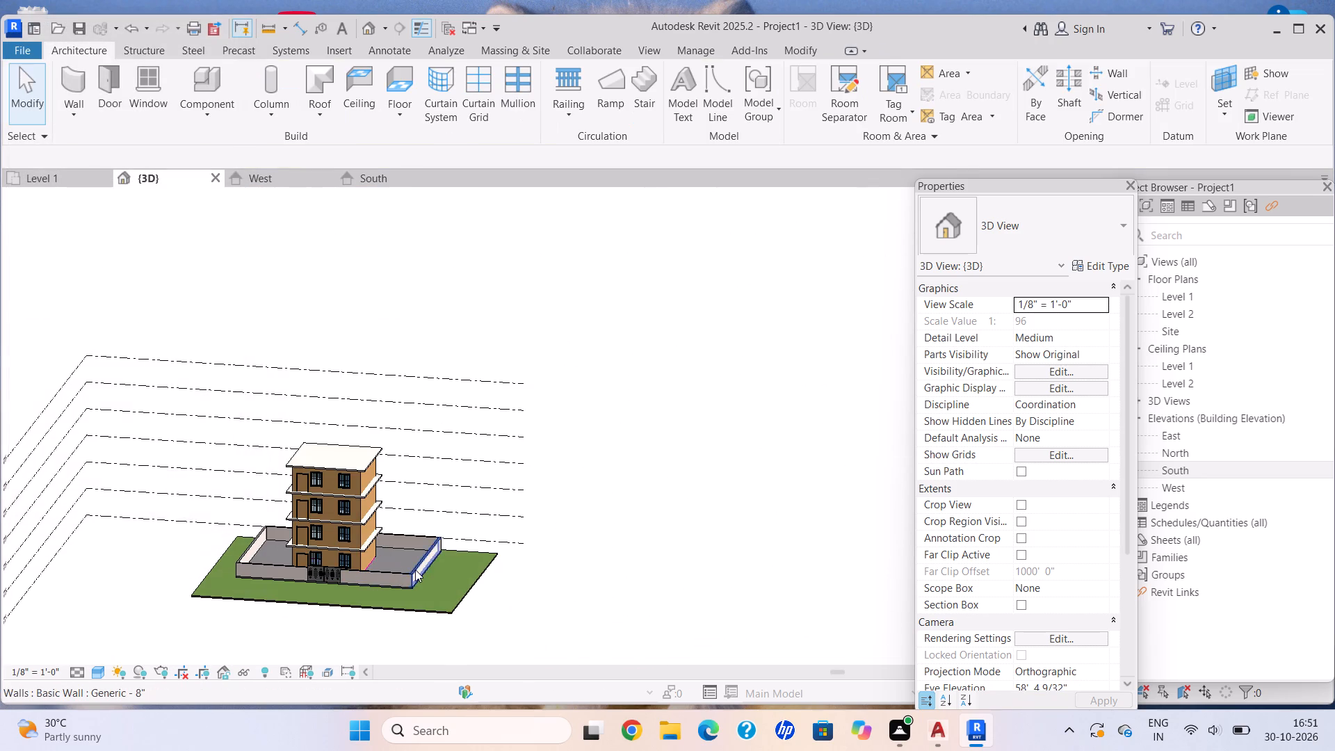
Examine the boundary walls from several sides for faces that still need paint.
middle_click_drag(427, 569, 458, 540, "shift")
scroll(453, 544, "up", 1)
middle_click_drag(489, 534, 619, 514)
middle_click_drag(563, 547, 511, 567)
scroll(505, 565, "down", 1, "shift")
scroll(489, 563, "up", 3)
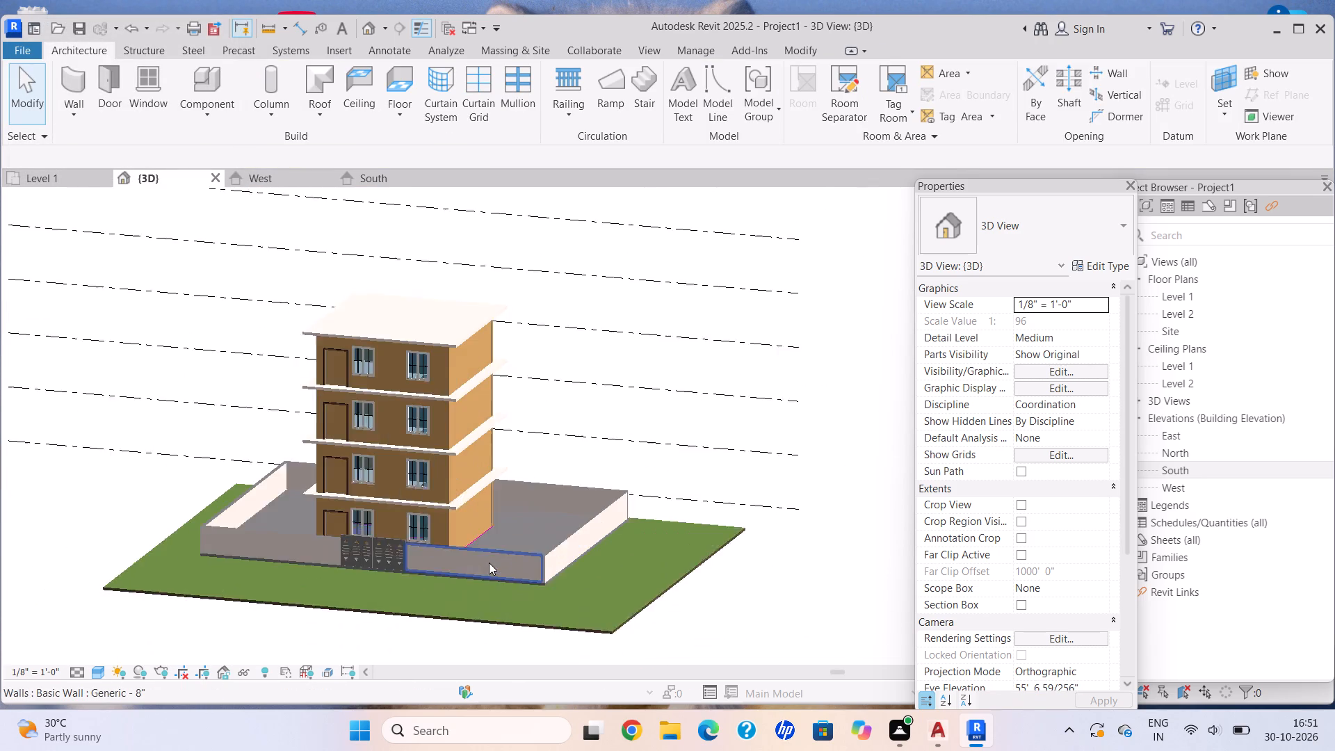
scroll(489, 563, "up", 4)
key("Escape")
middle_click_drag(555, 579, 359, 616, "shift")
middle_click(355, 611, "shift")
middle_click(346, 593, "shift")
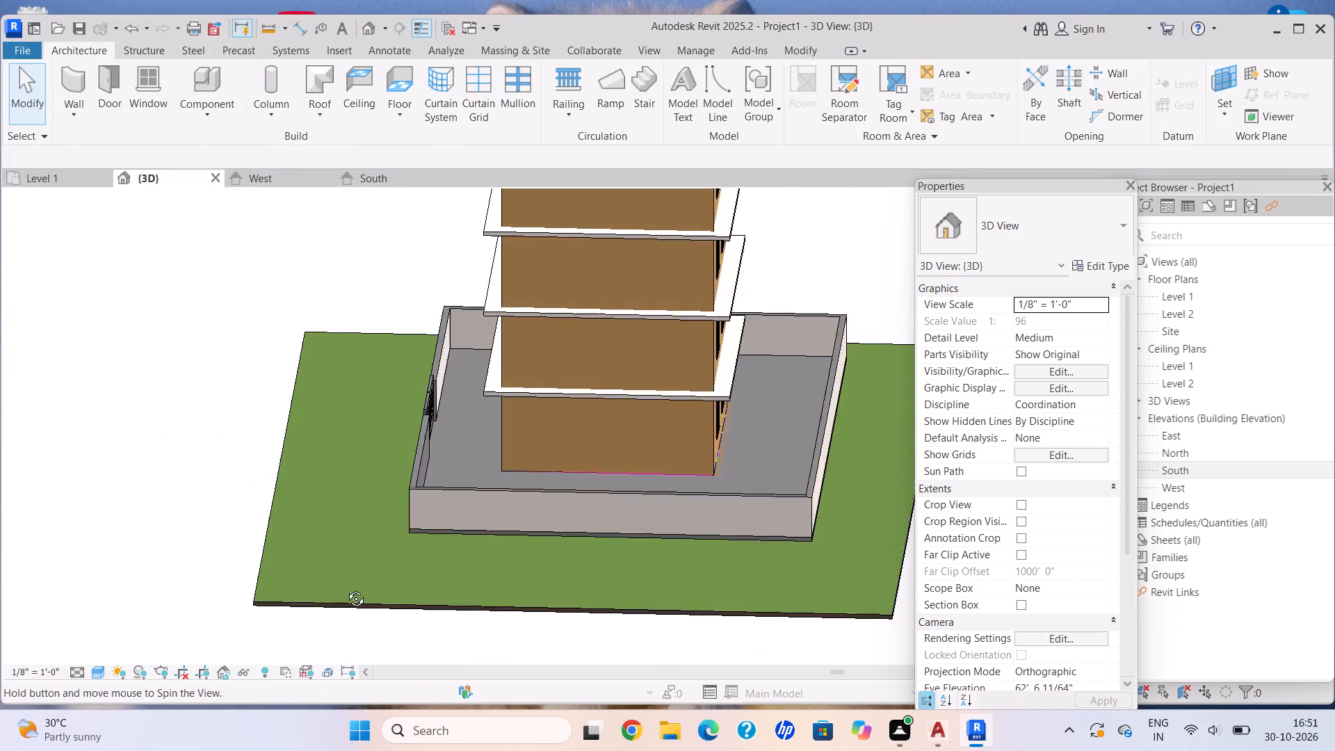
middle_click_drag(350, 543, 167, 543, "shift")
Paint the inner face of the 26' front boundary wall segment with Textile - Linen, Smooth.
scroll(766, 362, "up", 4)
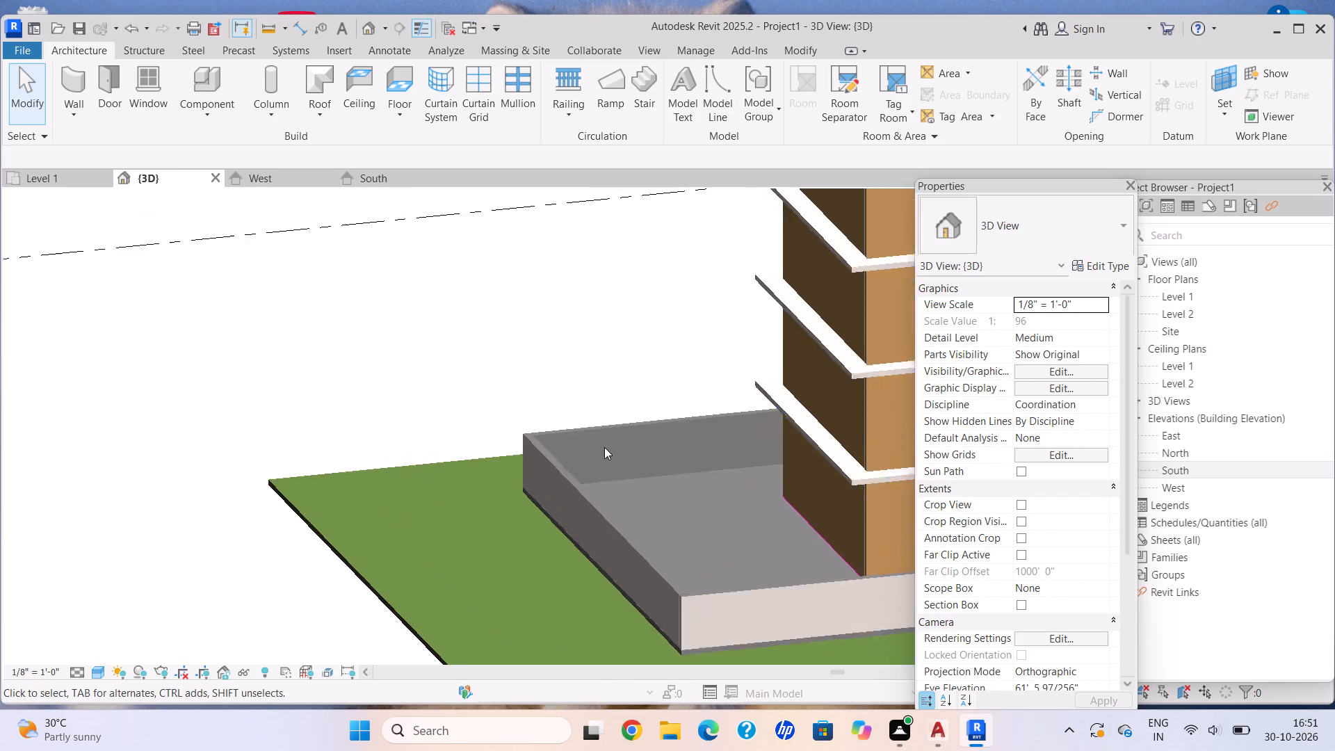
scroll(604, 447, "up", 5)
left_click(573, 397)
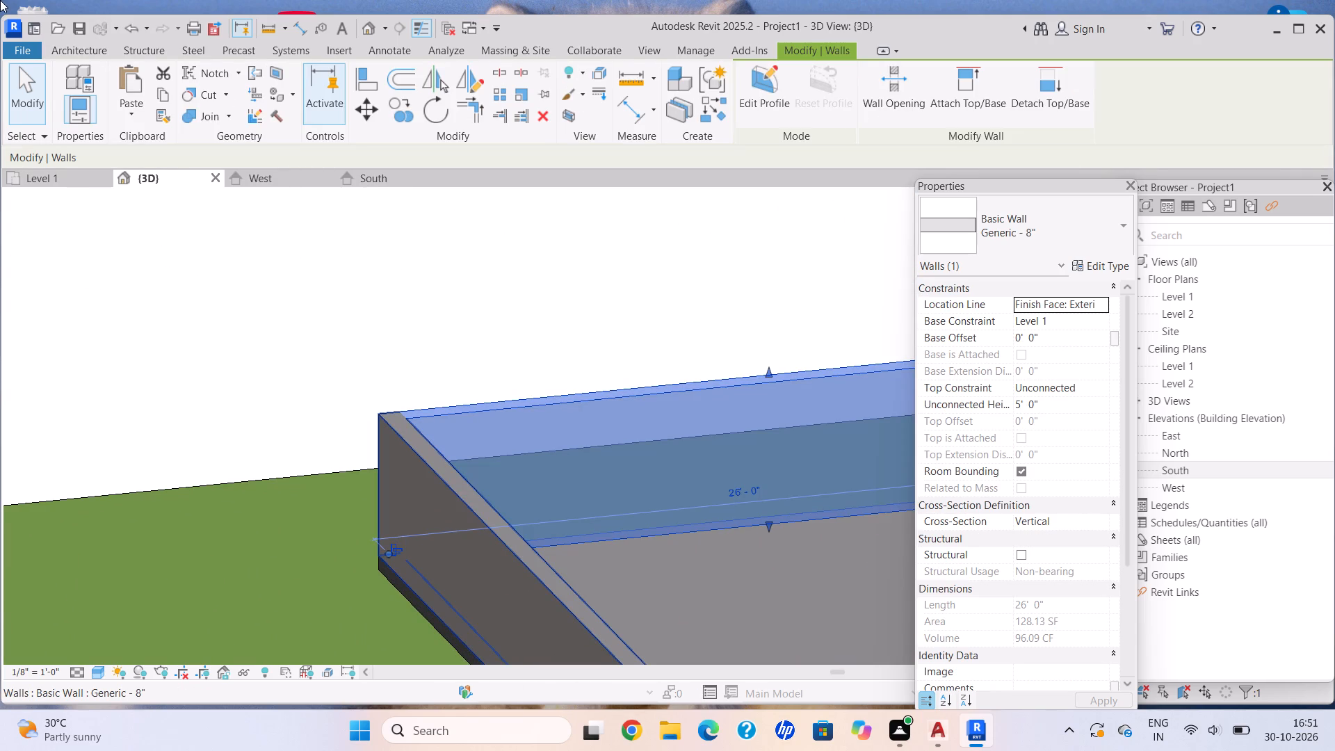
left_click(289, 92)
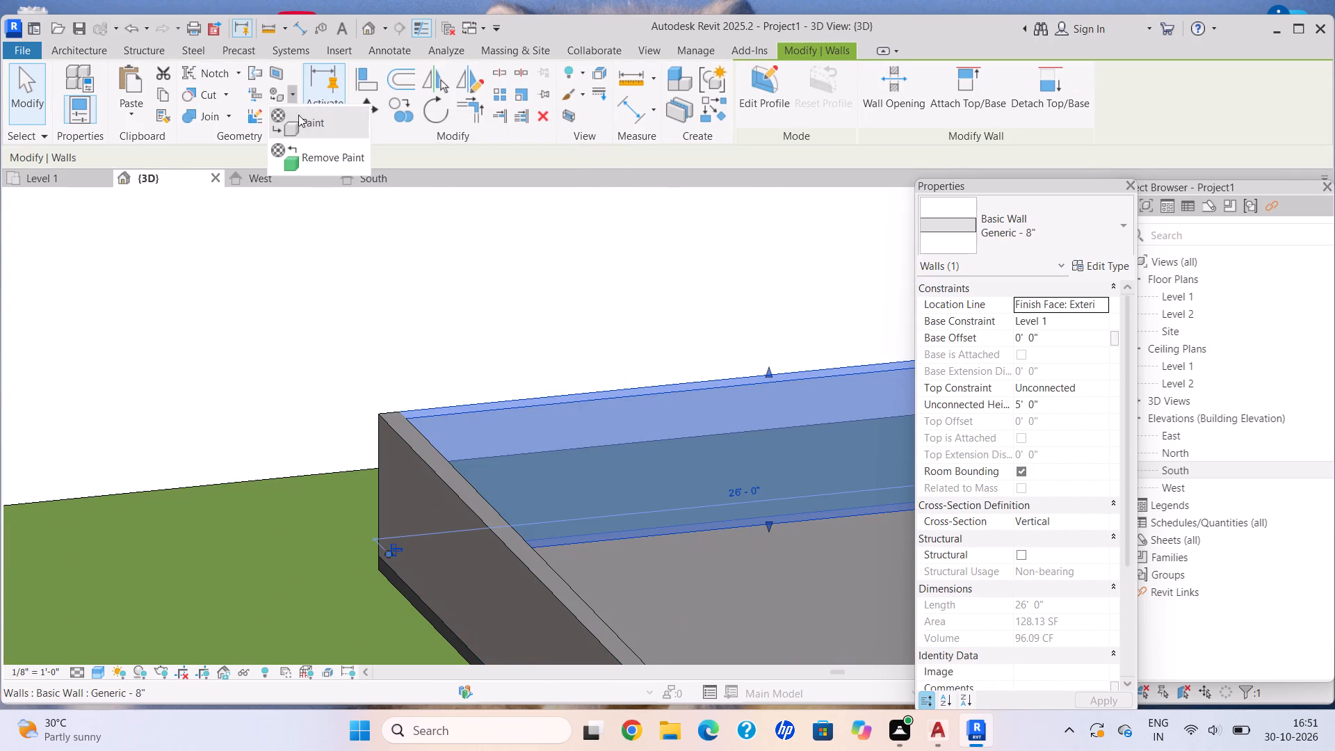
left_click(300, 116)
scroll(140, 330, "down", 7)
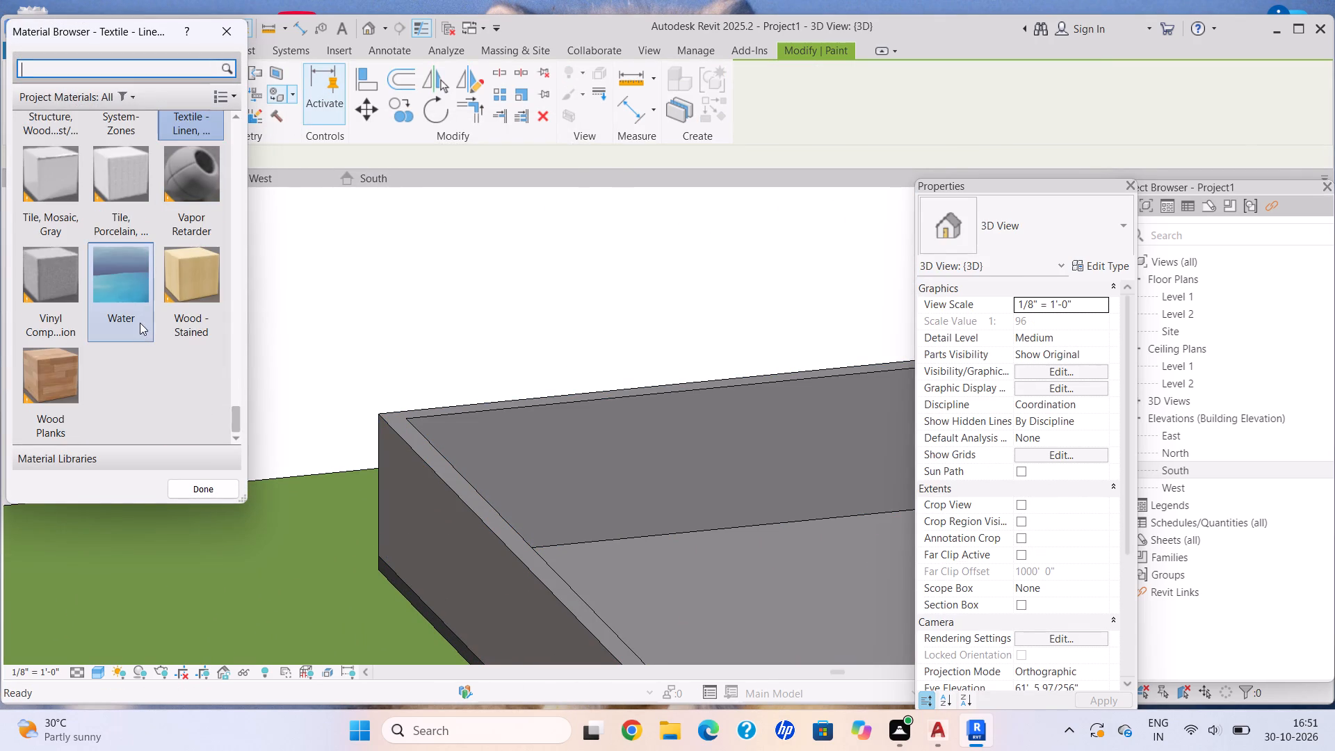
scroll(140, 320, "up", 2)
scroll(197, 345, "down", 1)
left_click(193, 364)
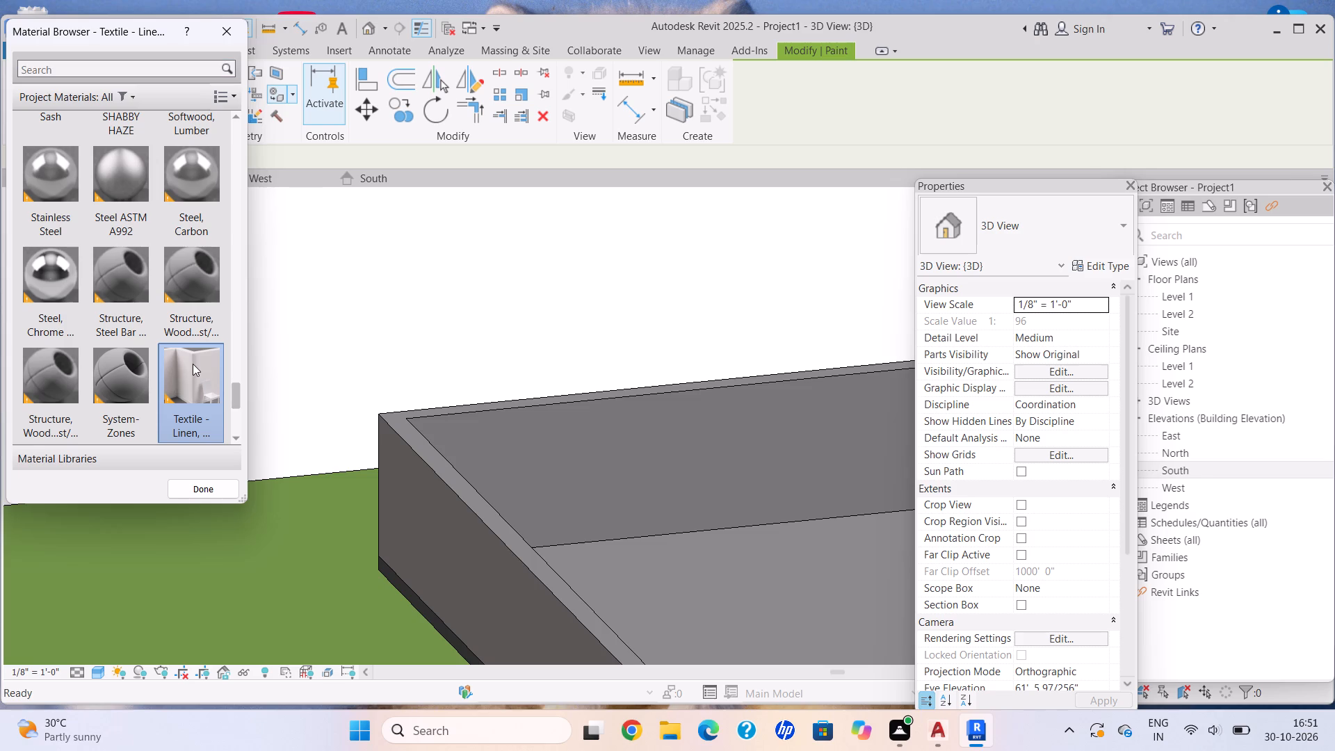
scroll(624, 512, "up", 6)
left_click(624, 512)
Examine the painted boundary walls around the house from the rear corner.
scroll(595, 526, "down", 4)
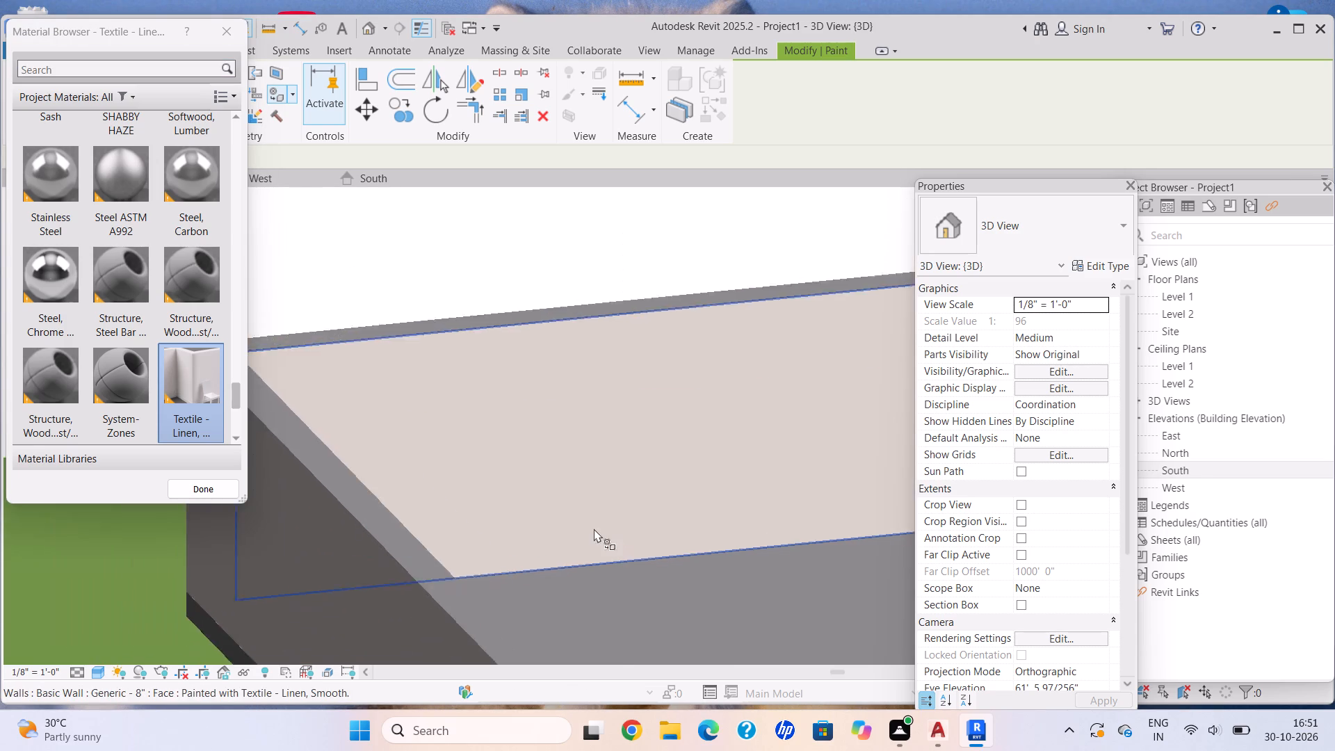
scroll(594, 528, "down", 5)
middle_click_drag(570, 510, 393, 461)
scroll(574, 499, "down", 3)
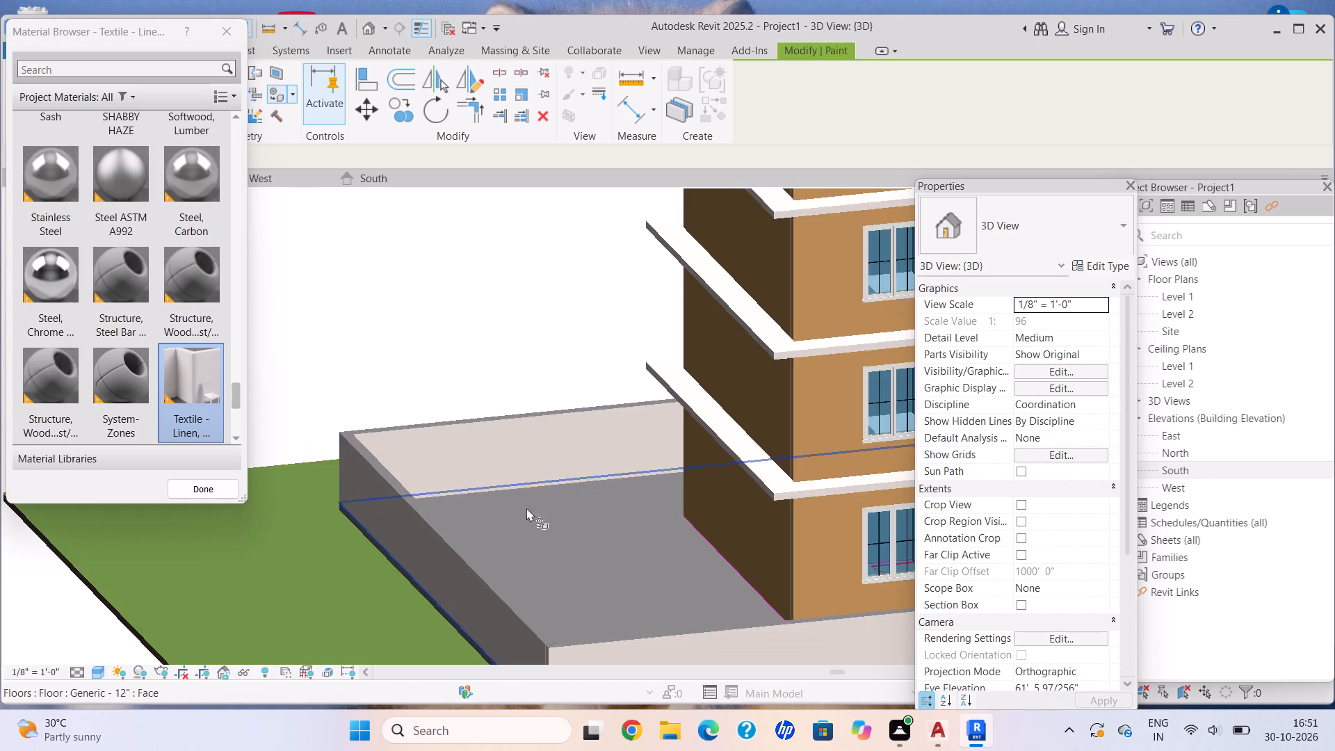
scroll(489, 533, "down", 2)
middle_click(305, 540)
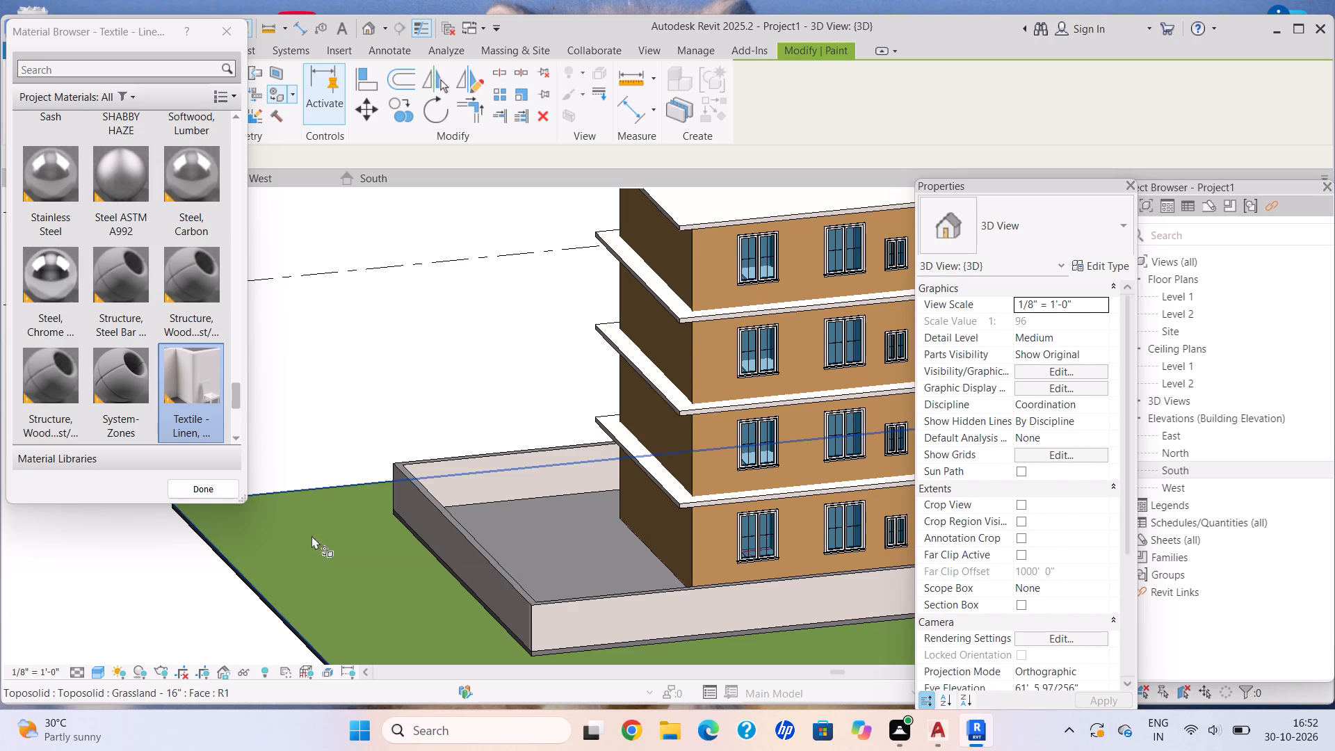
scroll(333, 523, "down", 2)
middle_click_drag(343, 523, 307, 495)
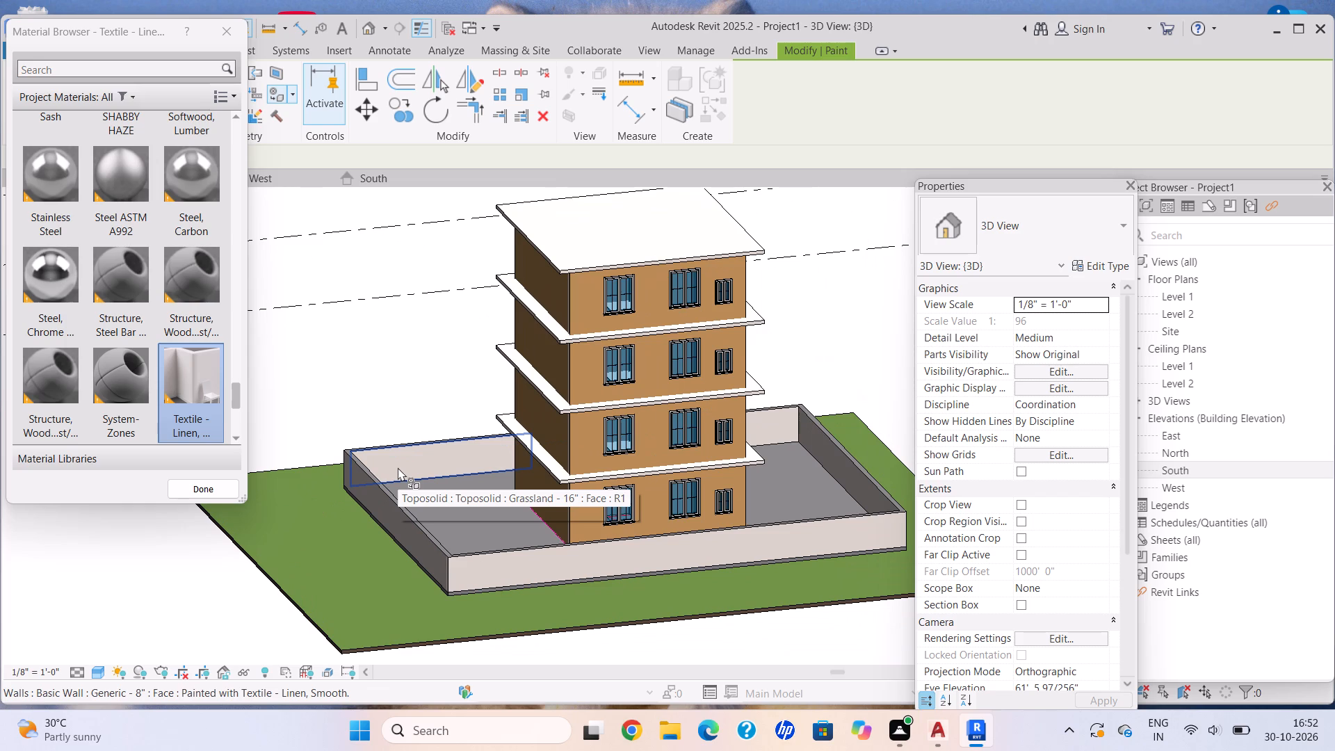
Check the linen-painted boundary walls from the rear corner and finish painting.
scroll(398, 467, "down", 3)
middle_click_drag(376, 467, 299, 469)
scroll(304, 469, "up", 1)
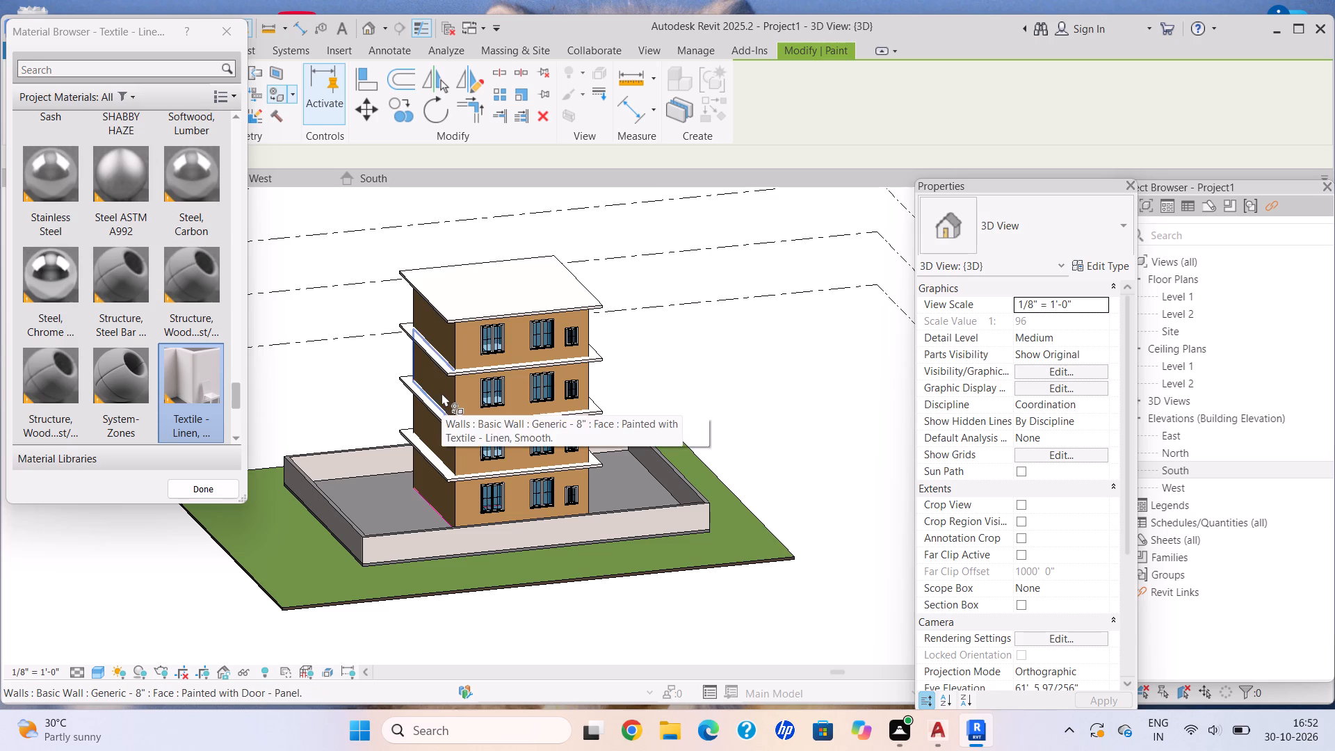
middle_click_drag(459, 478, 515, 471)
middle_click(521, 471)
scroll(403, 553, "up", 4)
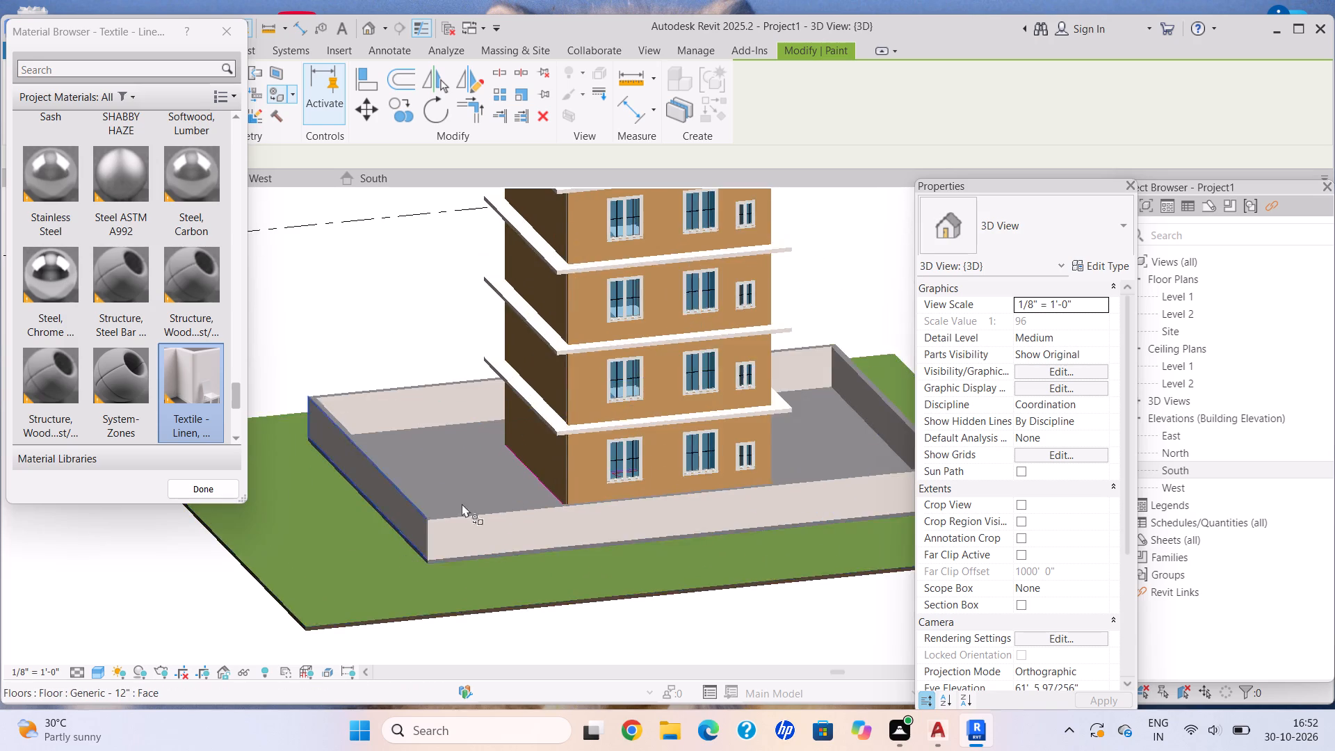
scroll(462, 503, "up", 2)
left_click(247, 19)
Start a railing path sketch with the Handrail - Rectangular type on Level 1.
scroll(247, 220, "down", 2)
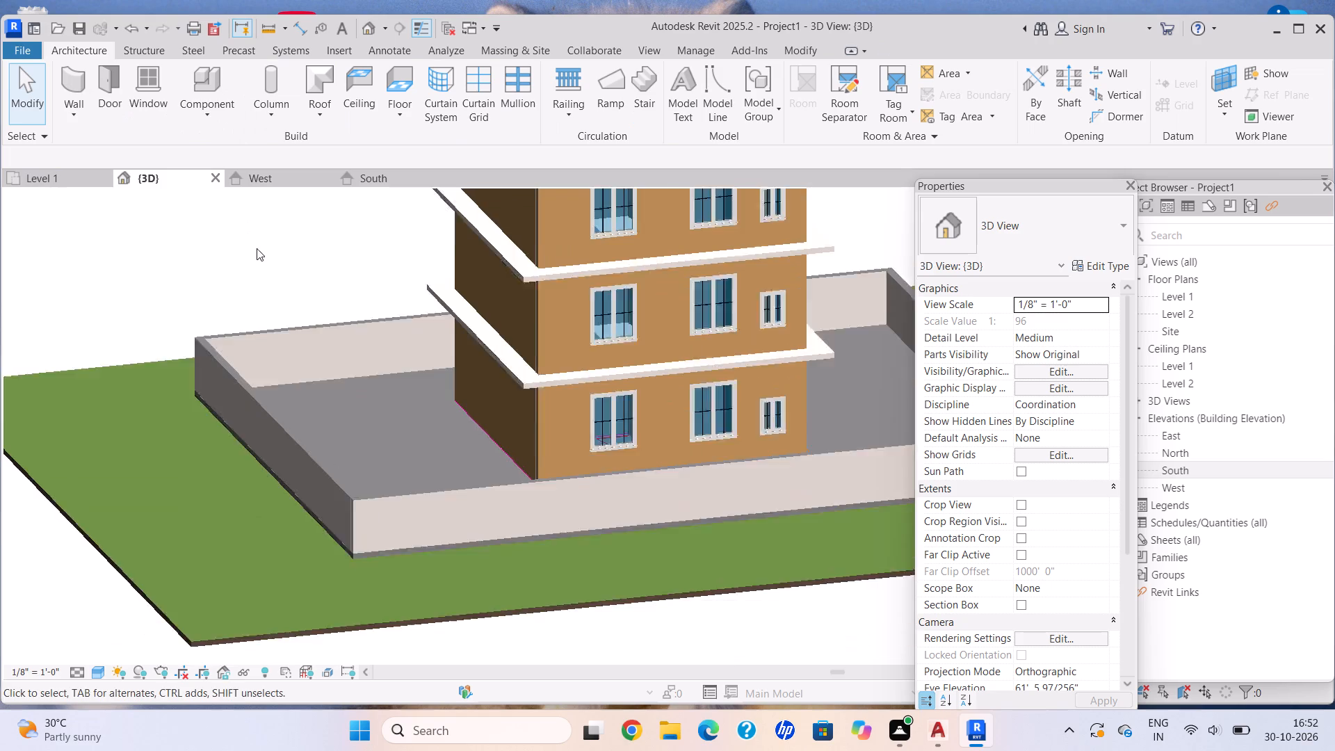
middle_click_drag(257, 262, 225, 332)
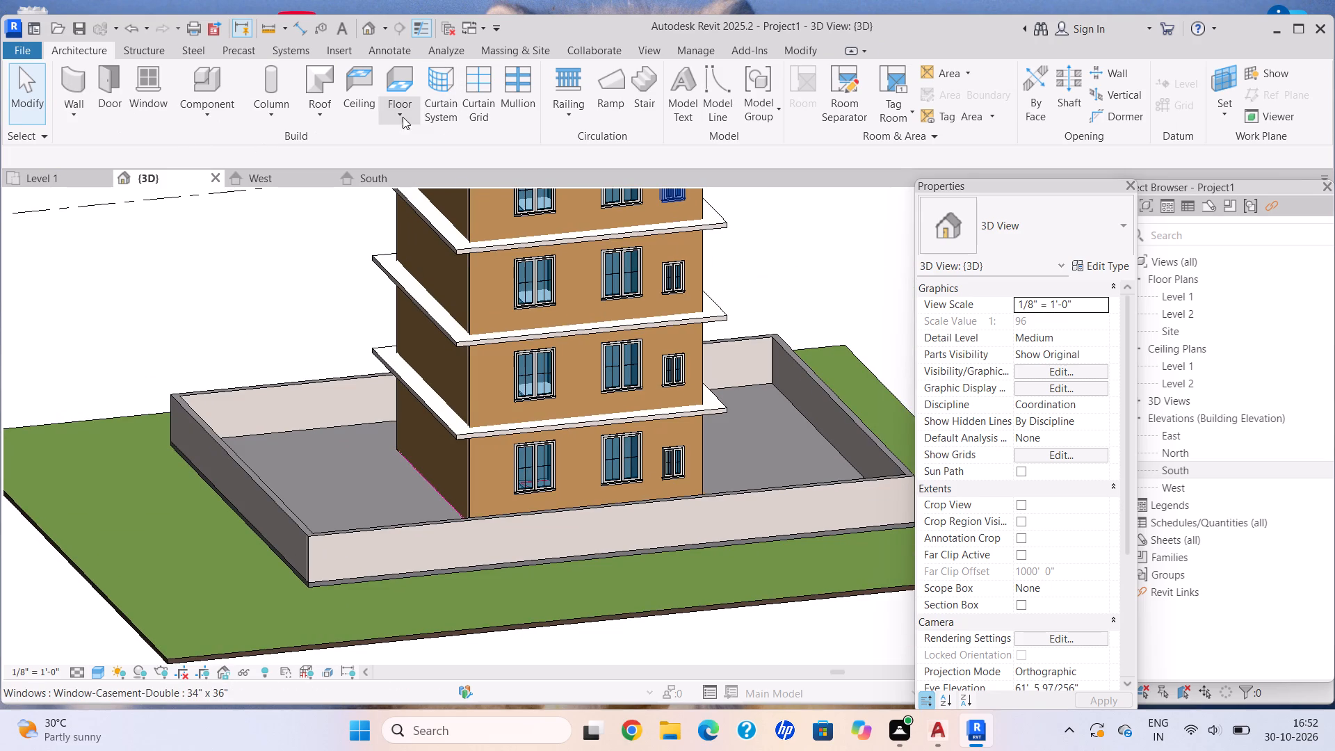
left_click(567, 116)
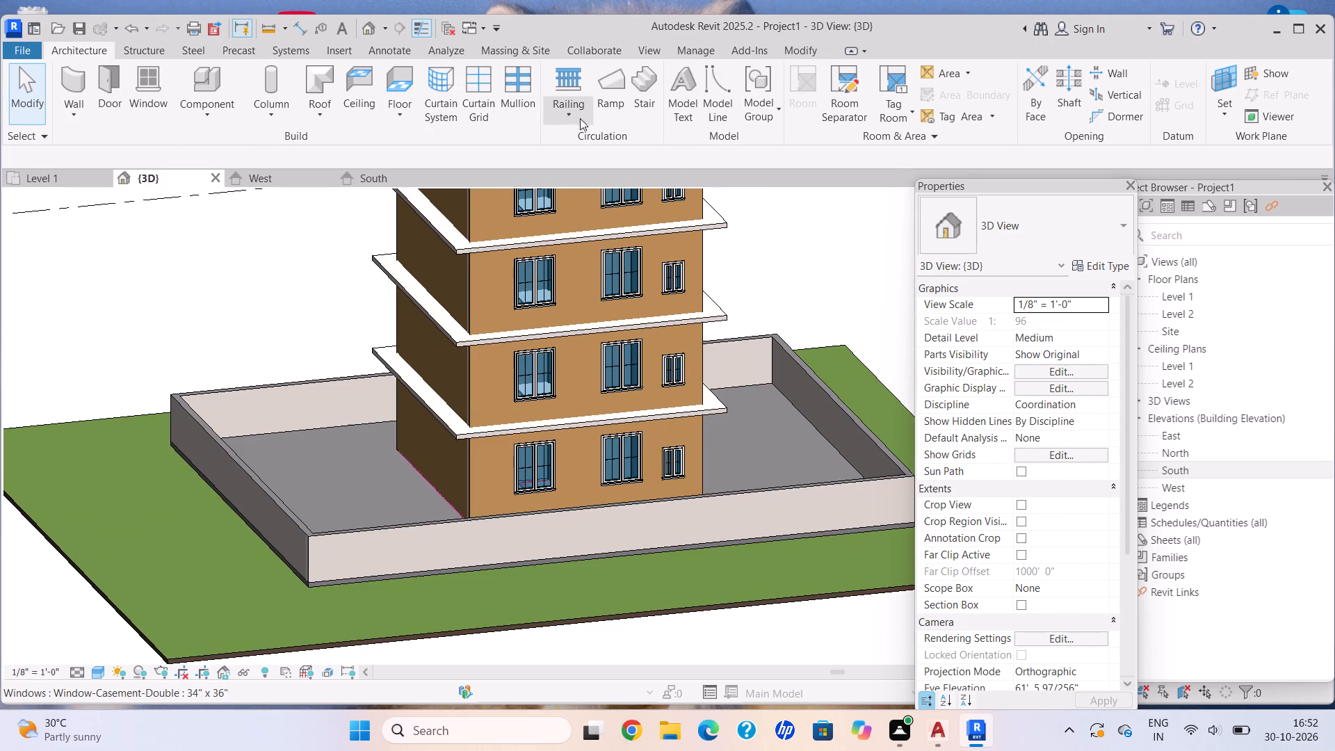
left_click(609, 147)
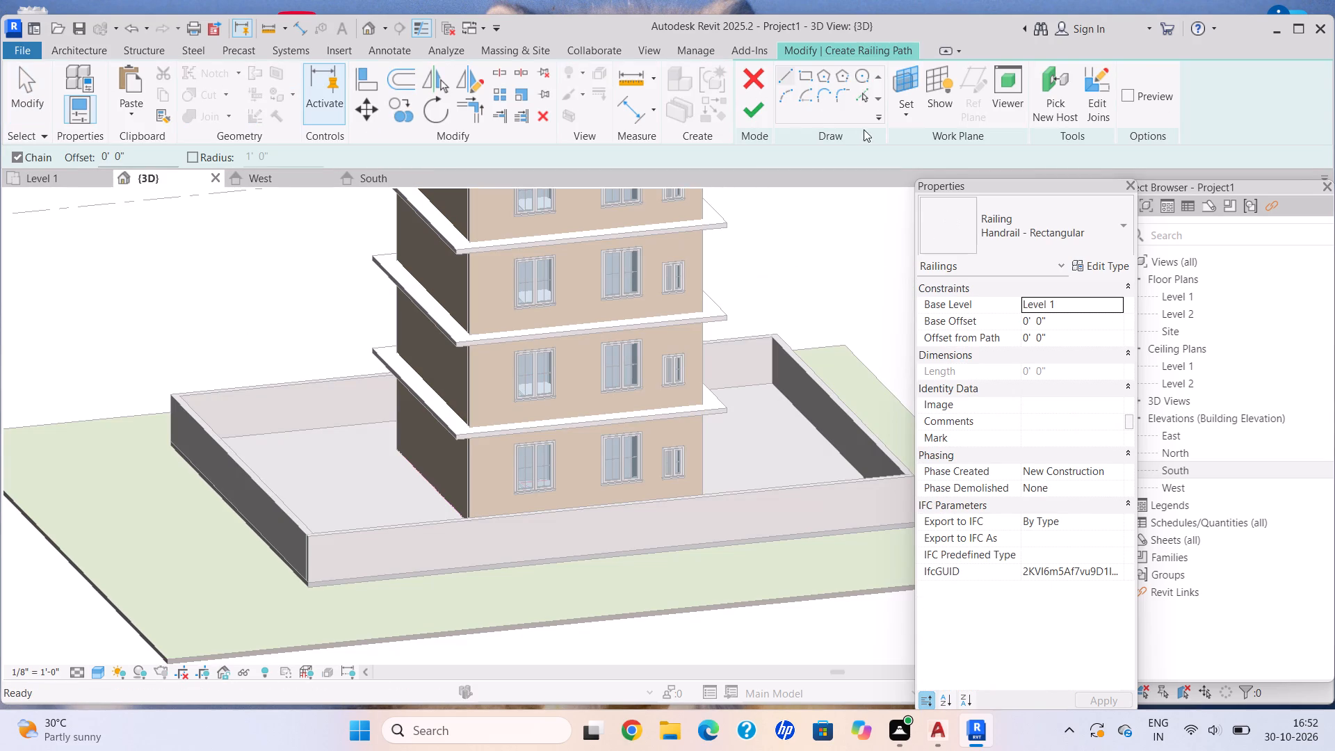
Examine the rear corner of the house and its boundary walls for where the railing path could run.
middle_click_drag(619, 435, 555, 417)
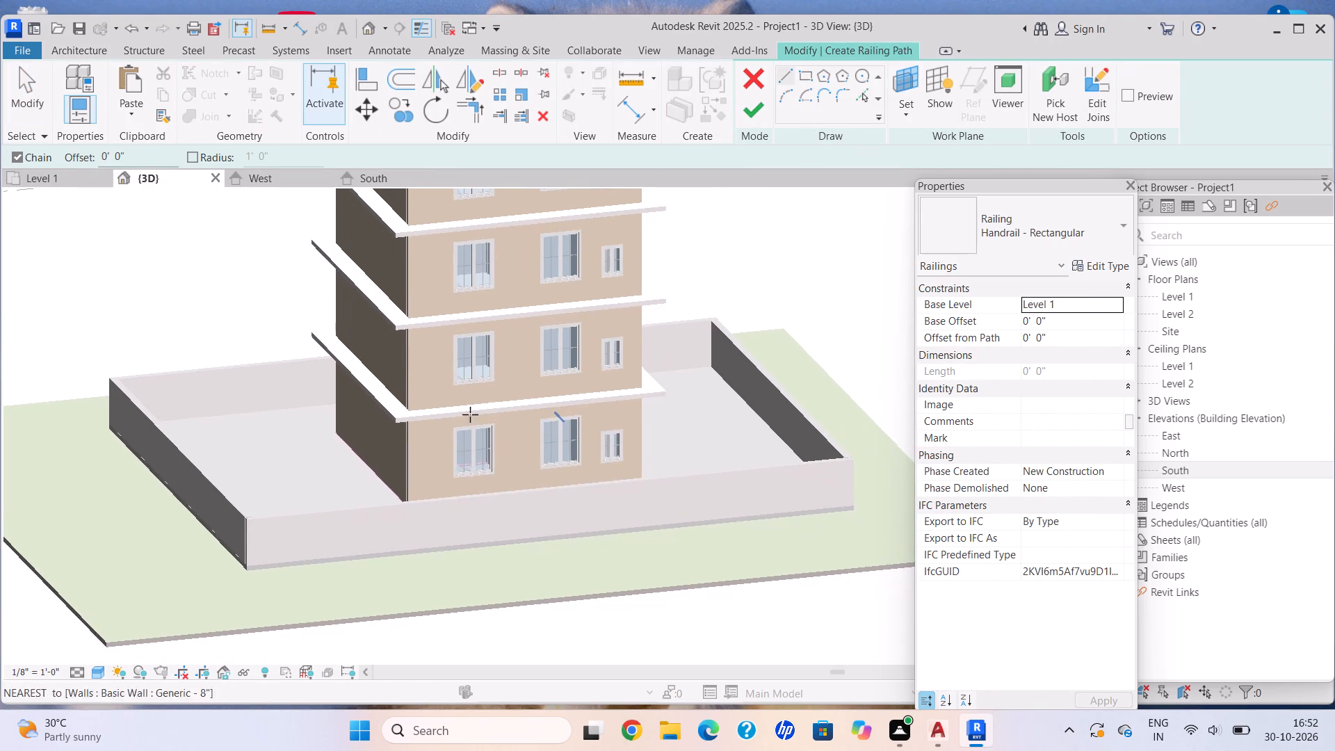
middle_click(464, 414)
scroll(605, 357, "down", 1)
middle_click_drag(612, 355, 524, 376)
scroll(525, 376, "up", 1)
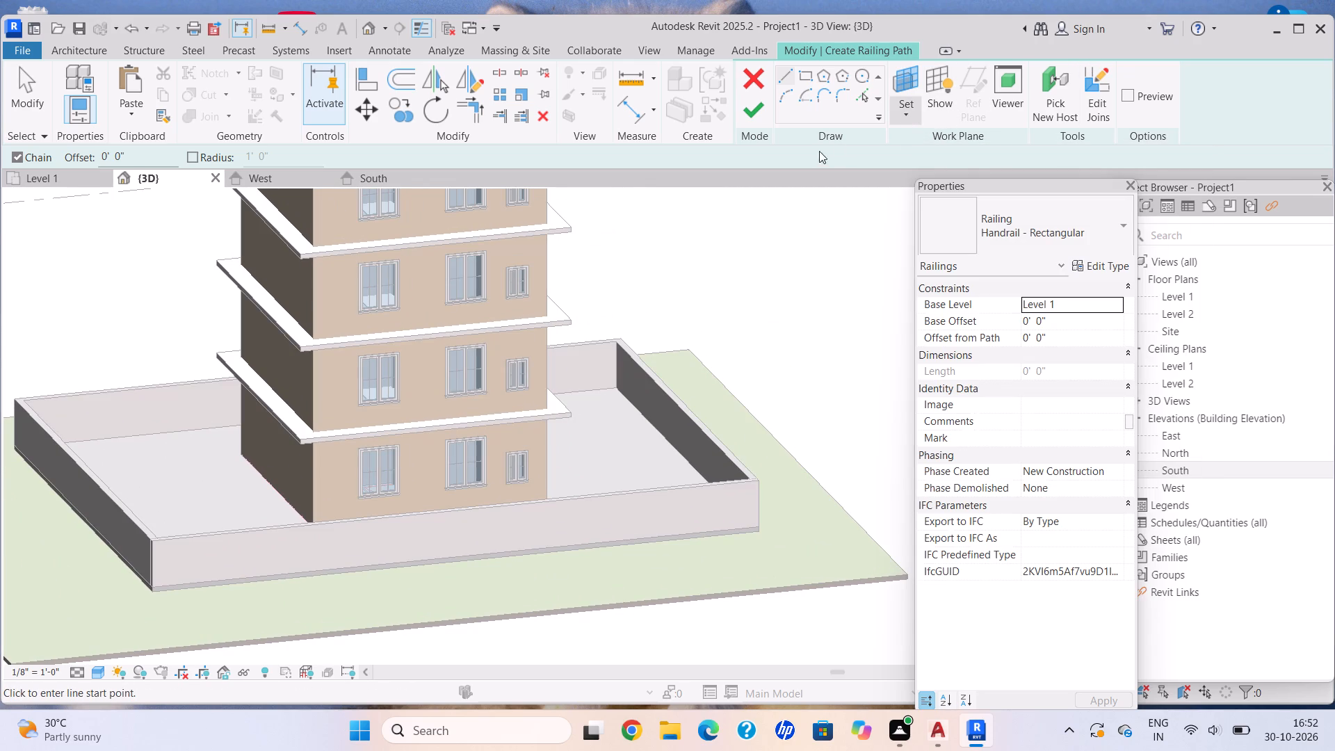
scroll(513, 374, "down", 3)
middle_click_drag(514, 364, 518, 358)
scroll(517, 348, "down", 1)
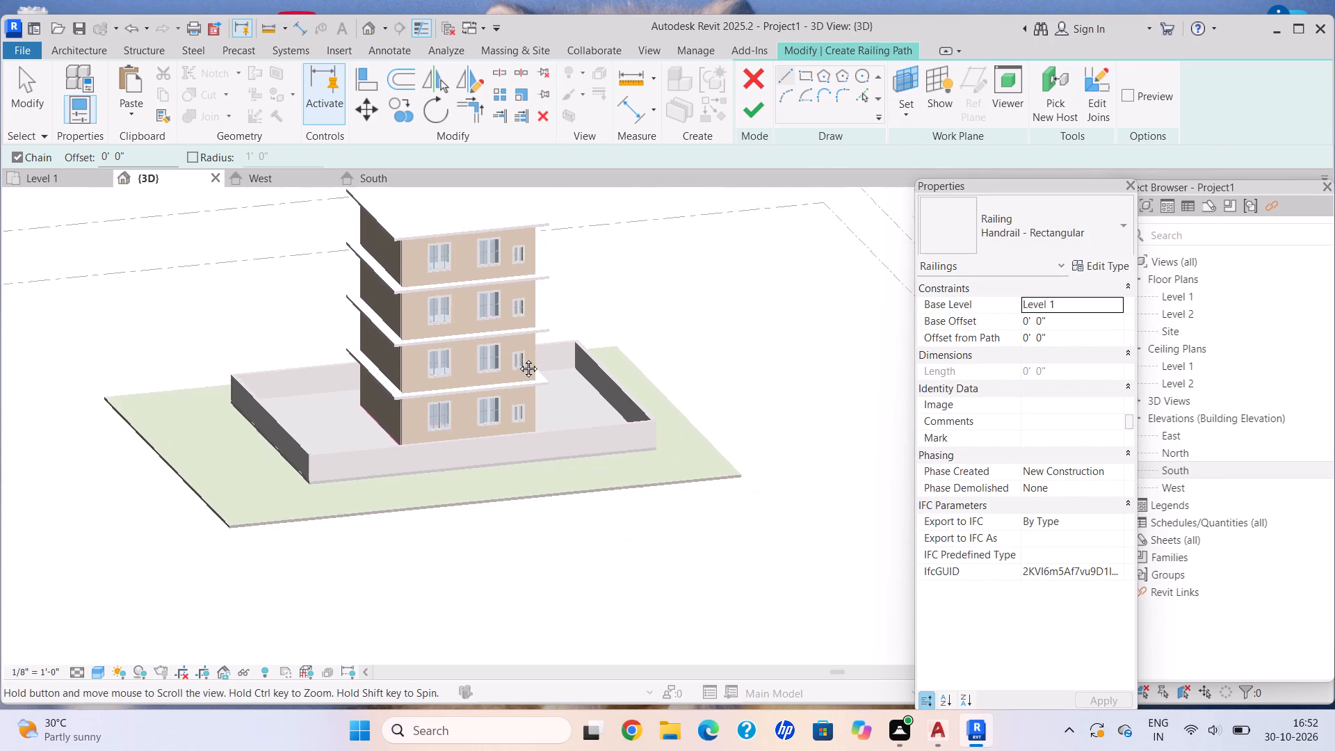
middle_click_drag(518, 358, 508, 377)
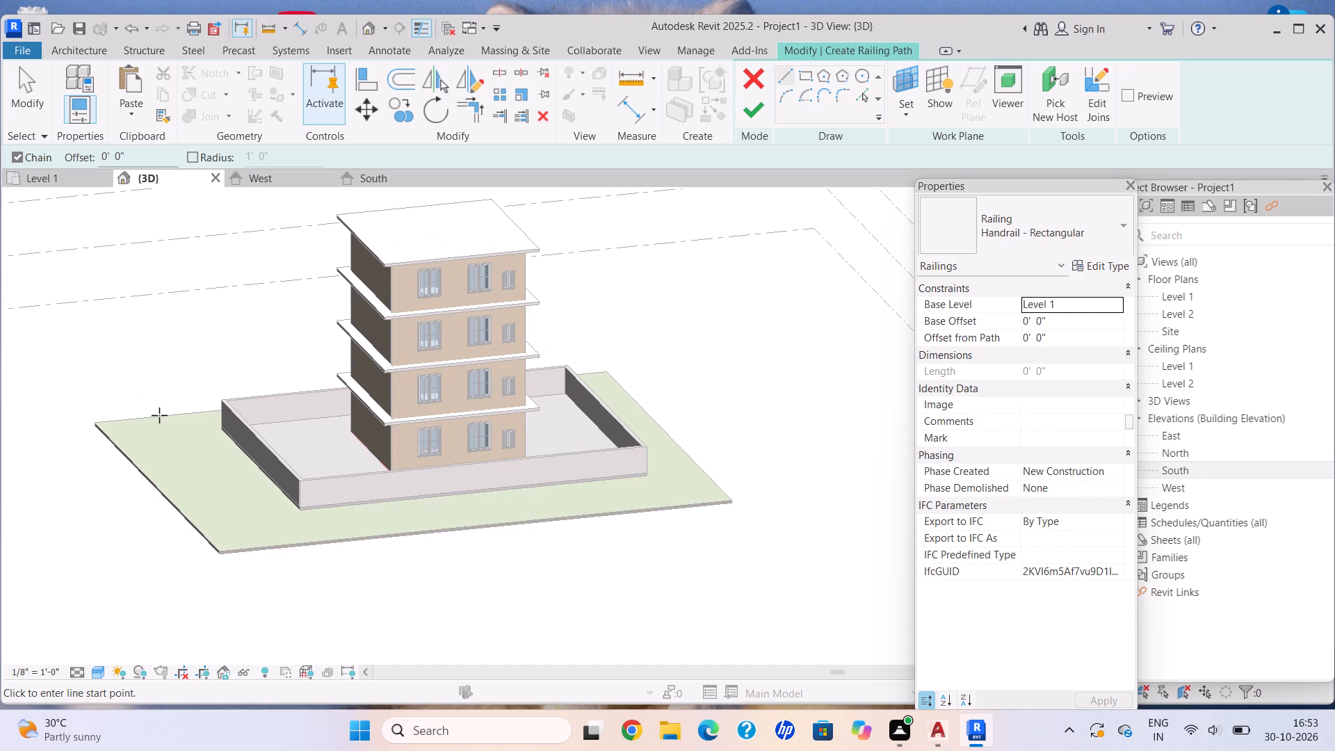
middle_click_drag(157, 412, 195, 423)
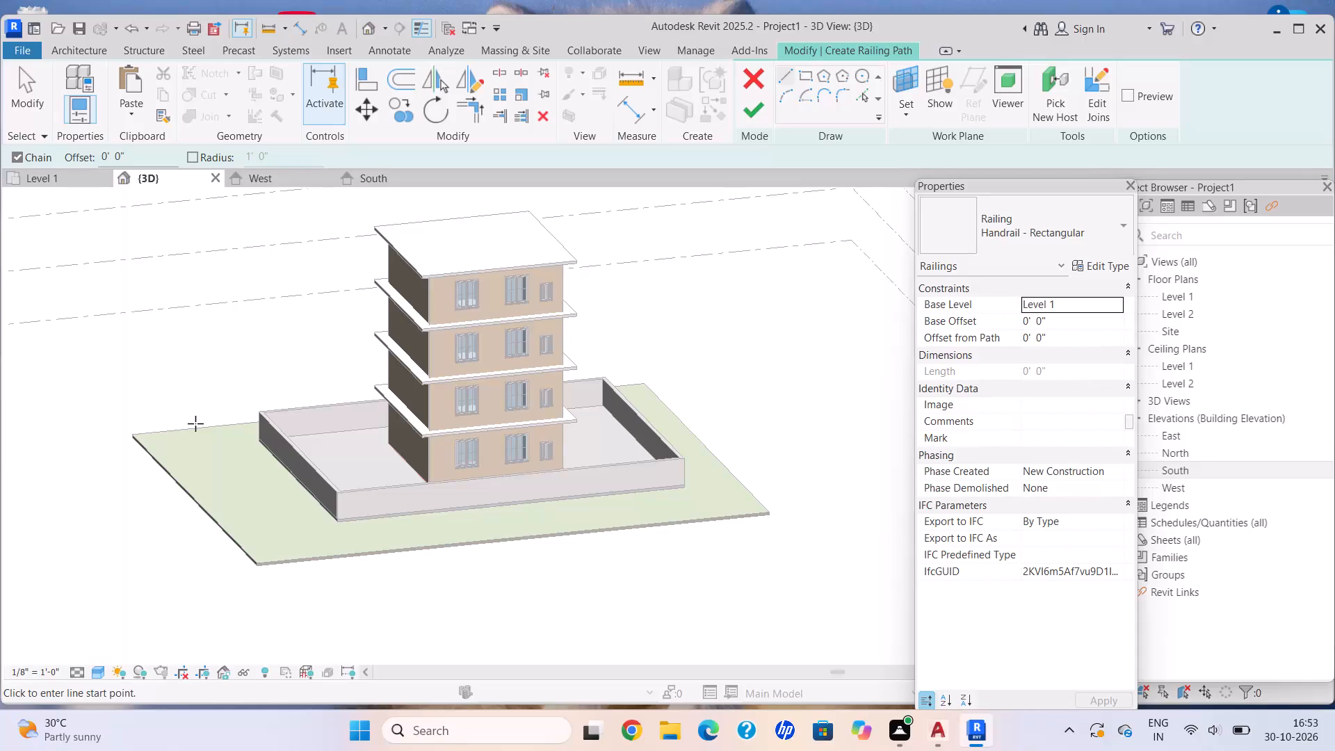
scroll(326, 454, "up", 3)
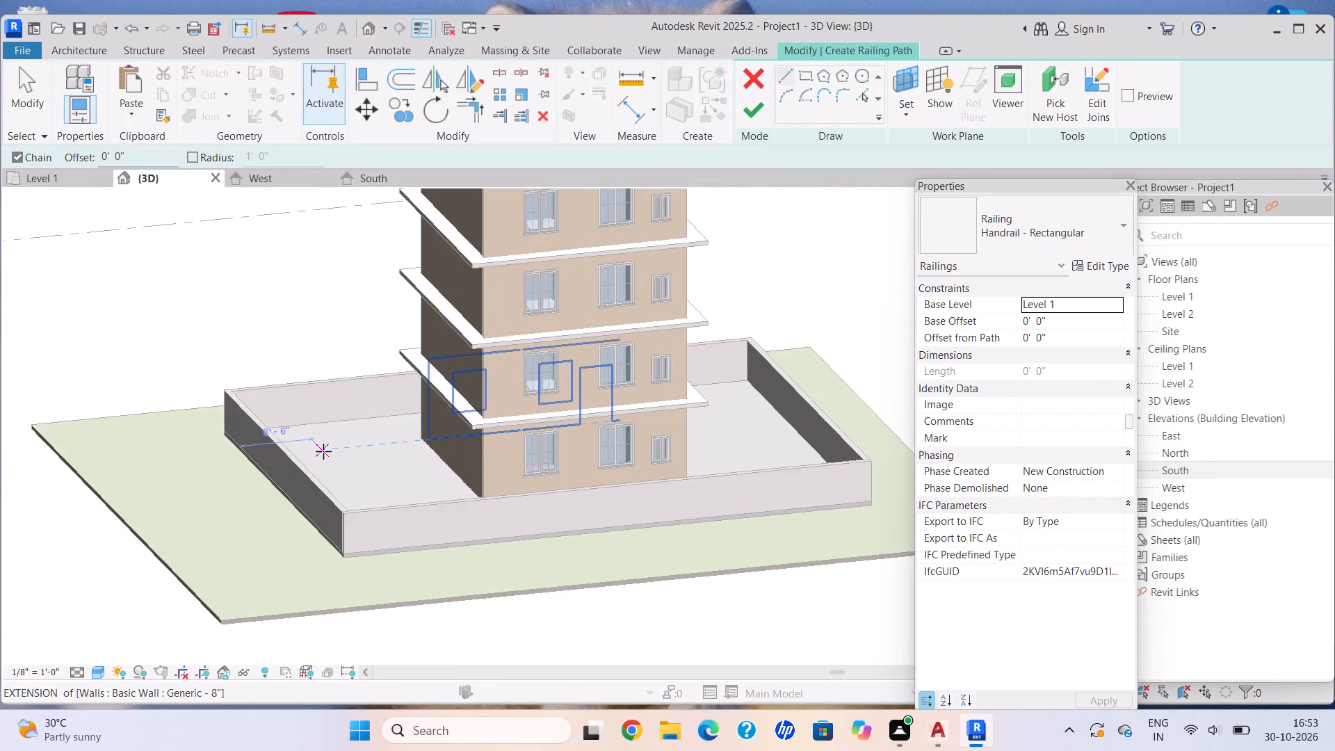
scroll(323, 451, "down", 2)
middle_click_drag(320, 449, 277, 423)
middle_click_drag(365, 452, 308, 452)
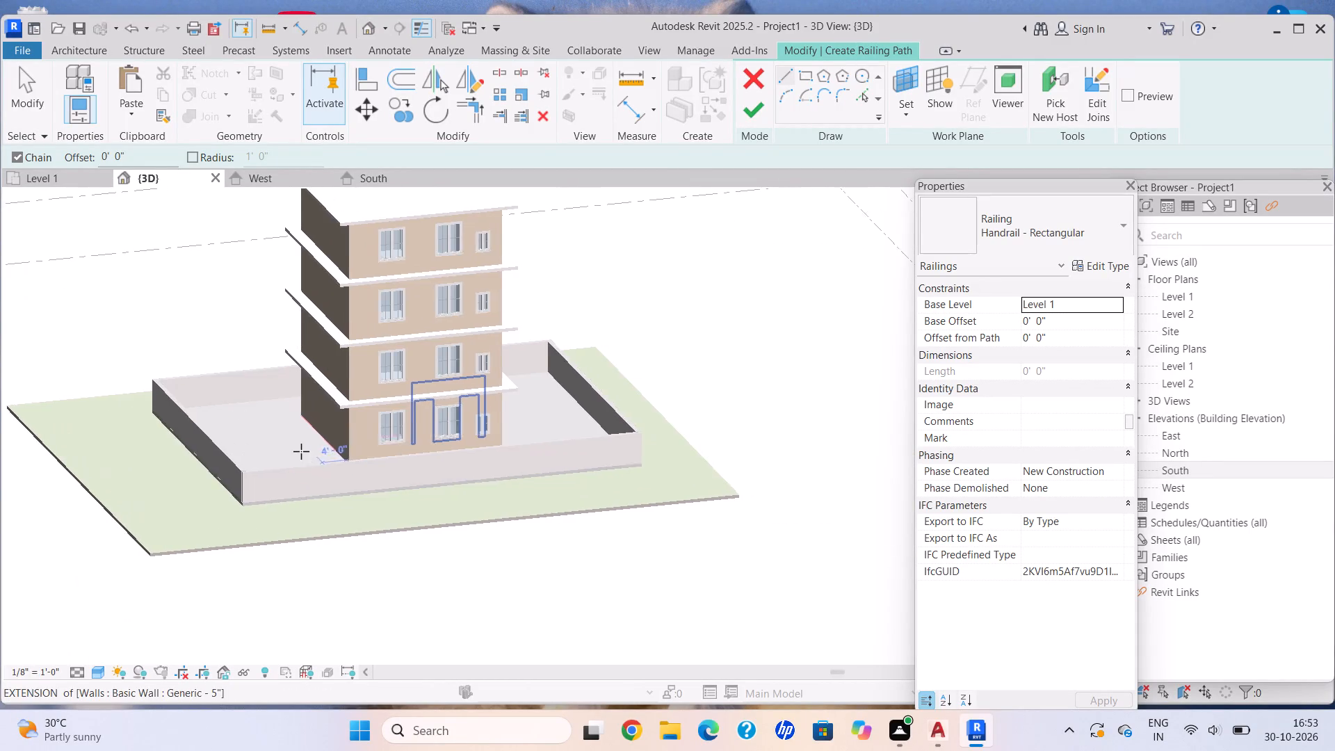
scroll(246, 484, "up", 5)
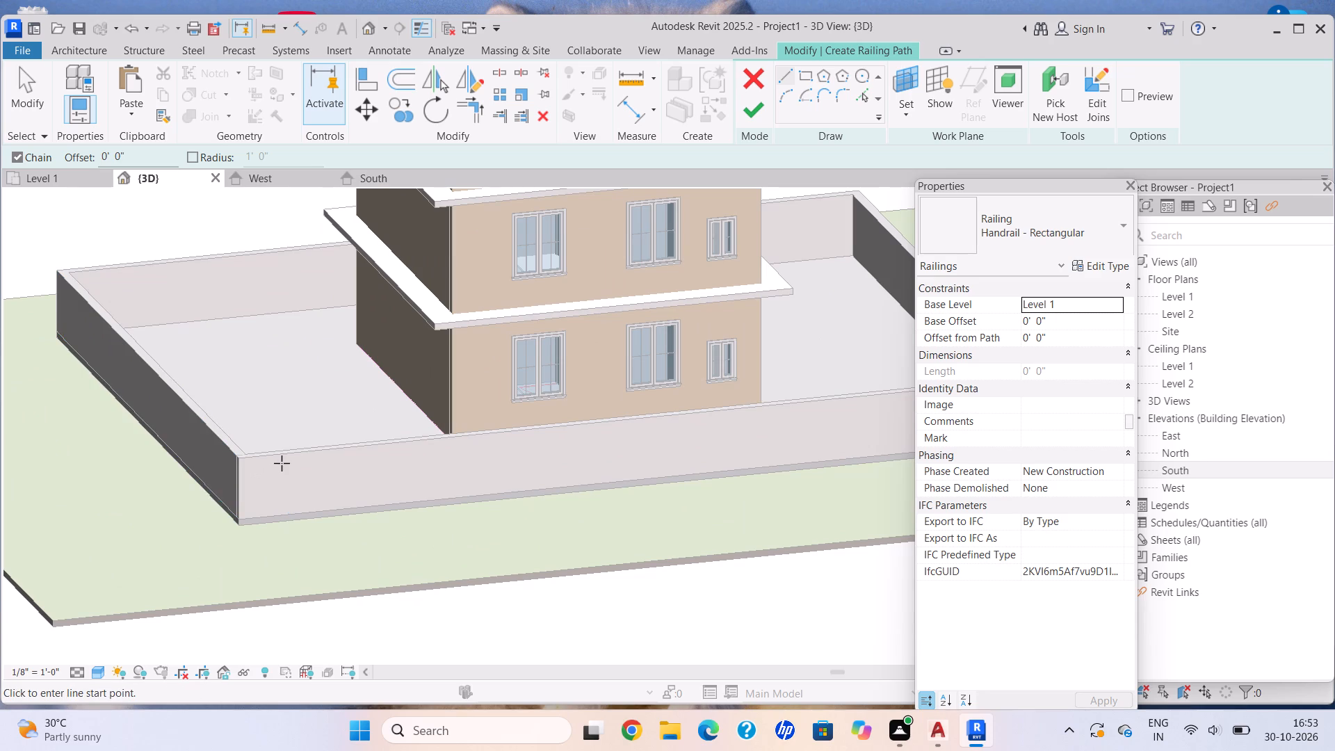
scroll(332, 355, "down", 1)
middle_click_drag(339, 357, 367, 405)
scroll(400, 439, "up", 3)
scroll(400, 439, "down", 3)
middle_click_drag(398, 439, 311, 501)
middle_click_drag(310, 476, 325, 440)
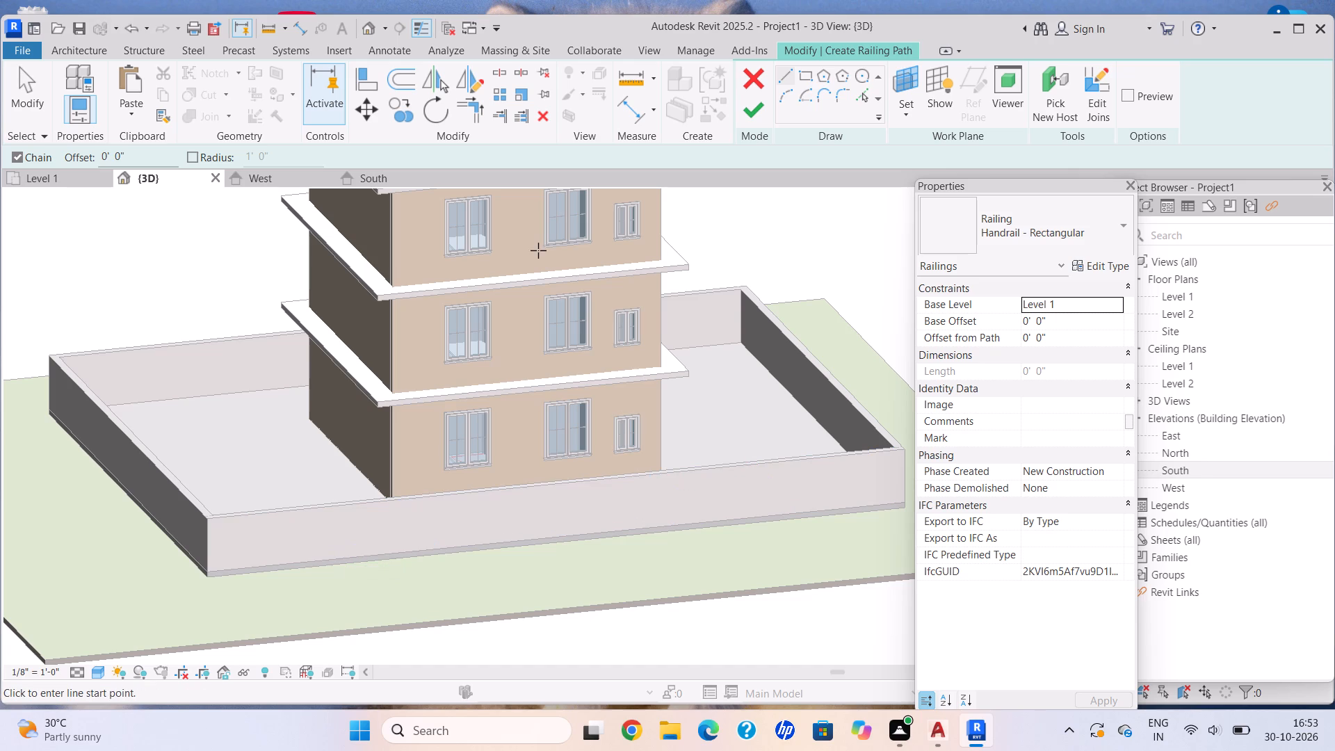
scroll(538, 264, "down", 1)
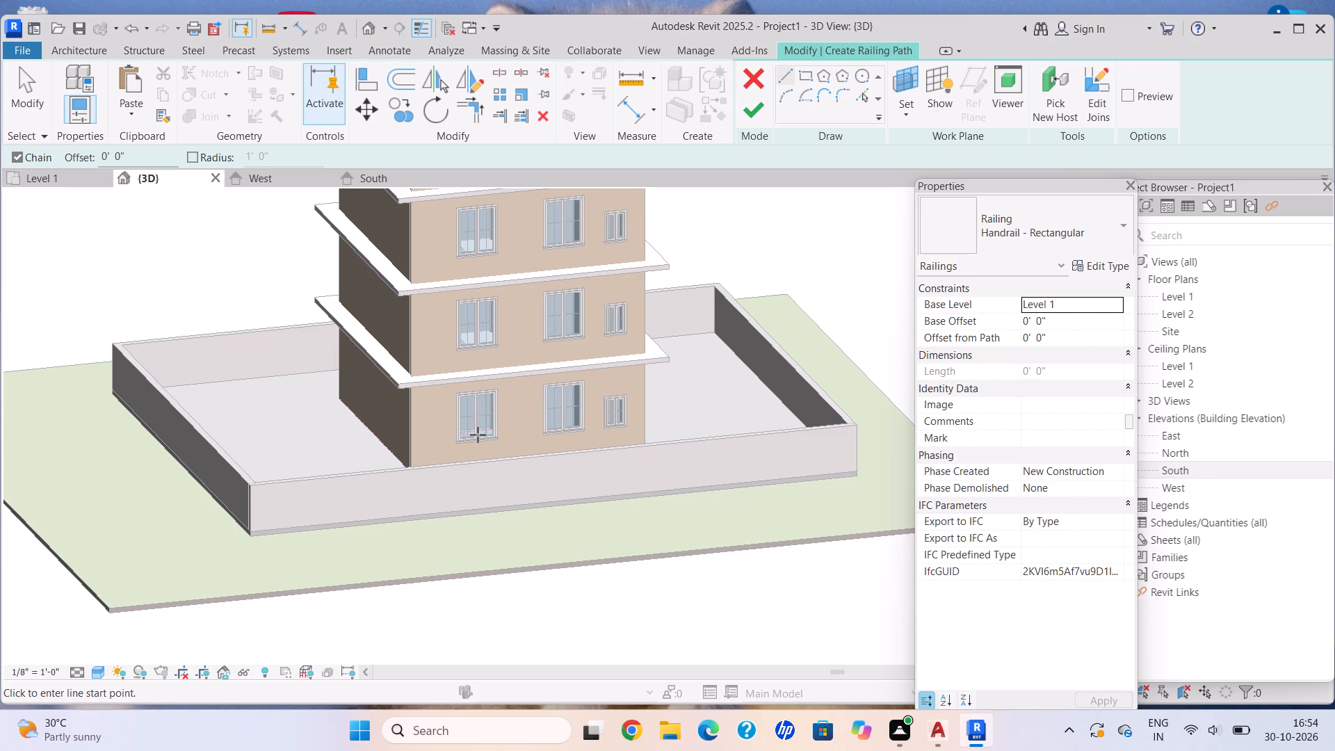
scroll(478, 436, "down", 4)
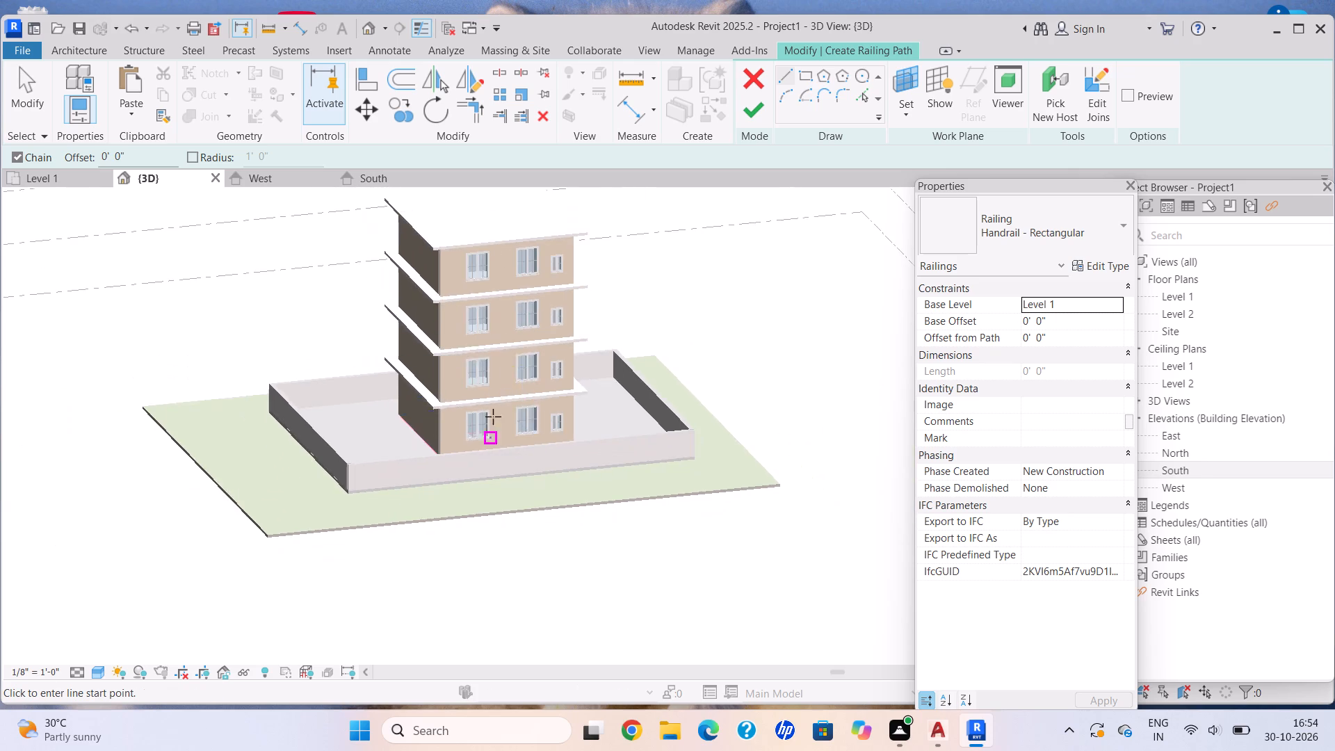
scroll(477, 285, "down", 1)
middle_click(483, 291)
middle_click(489, 299)
middle_click_drag(507, 316, 526, 334)
middle_click(533, 341)
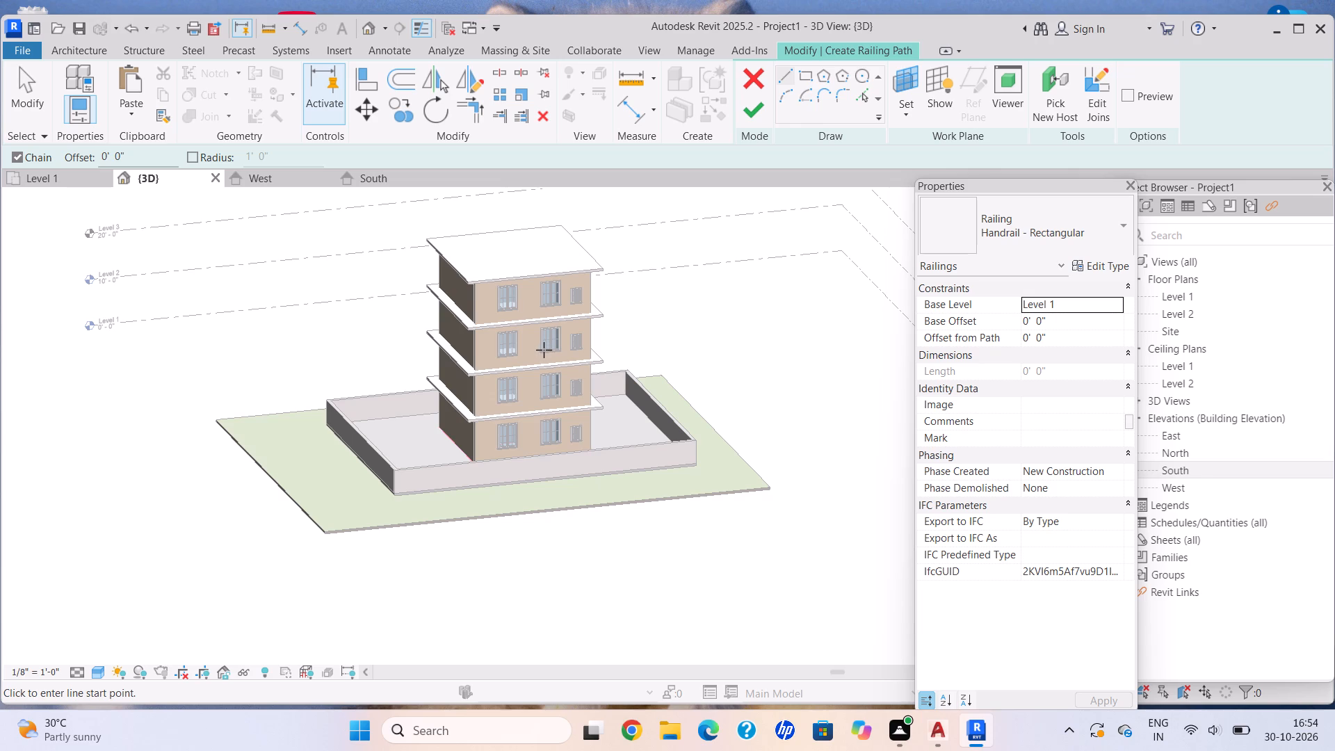
middle_click_drag(563, 362, 601, 383)
middle_click_drag(624, 394, 677, 404)
scroll(492, 442, "up", 2)
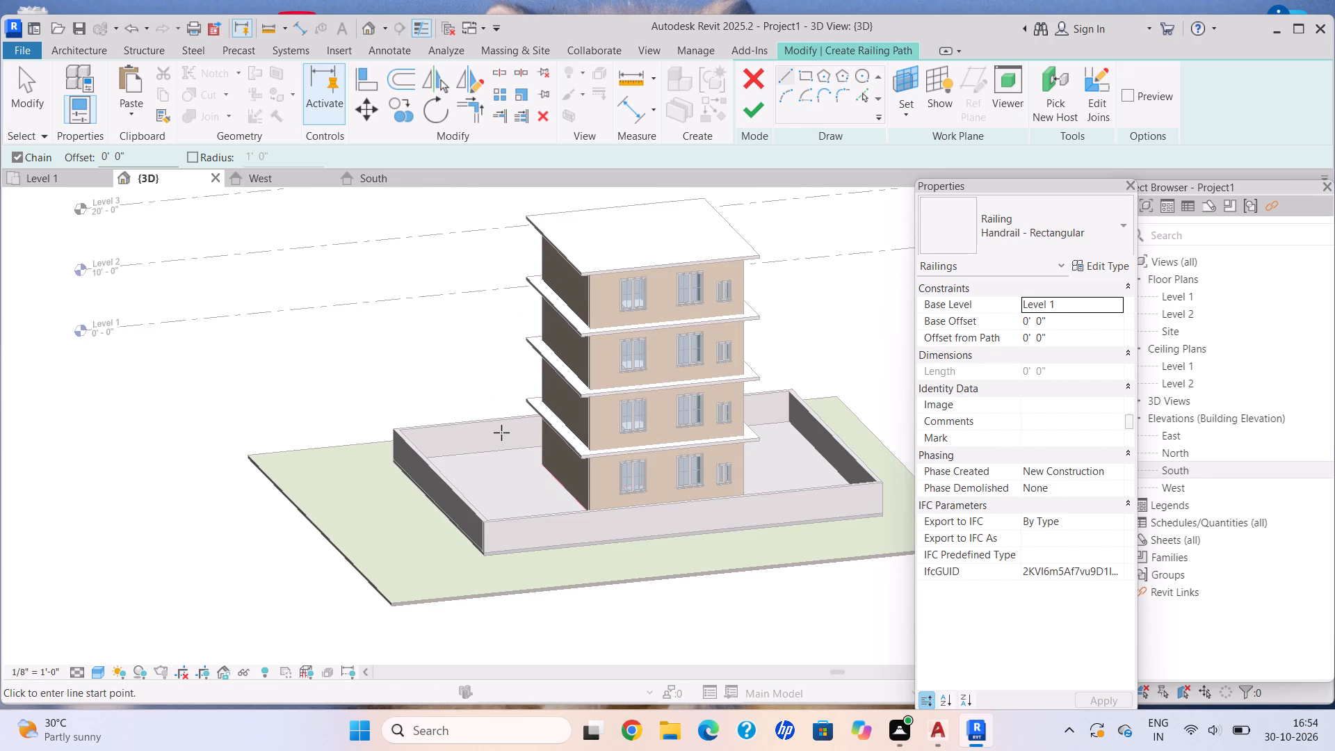
middle_click_drag(559, 451, 535, 459)
middle_click_drag(504, 465, 410, 499)
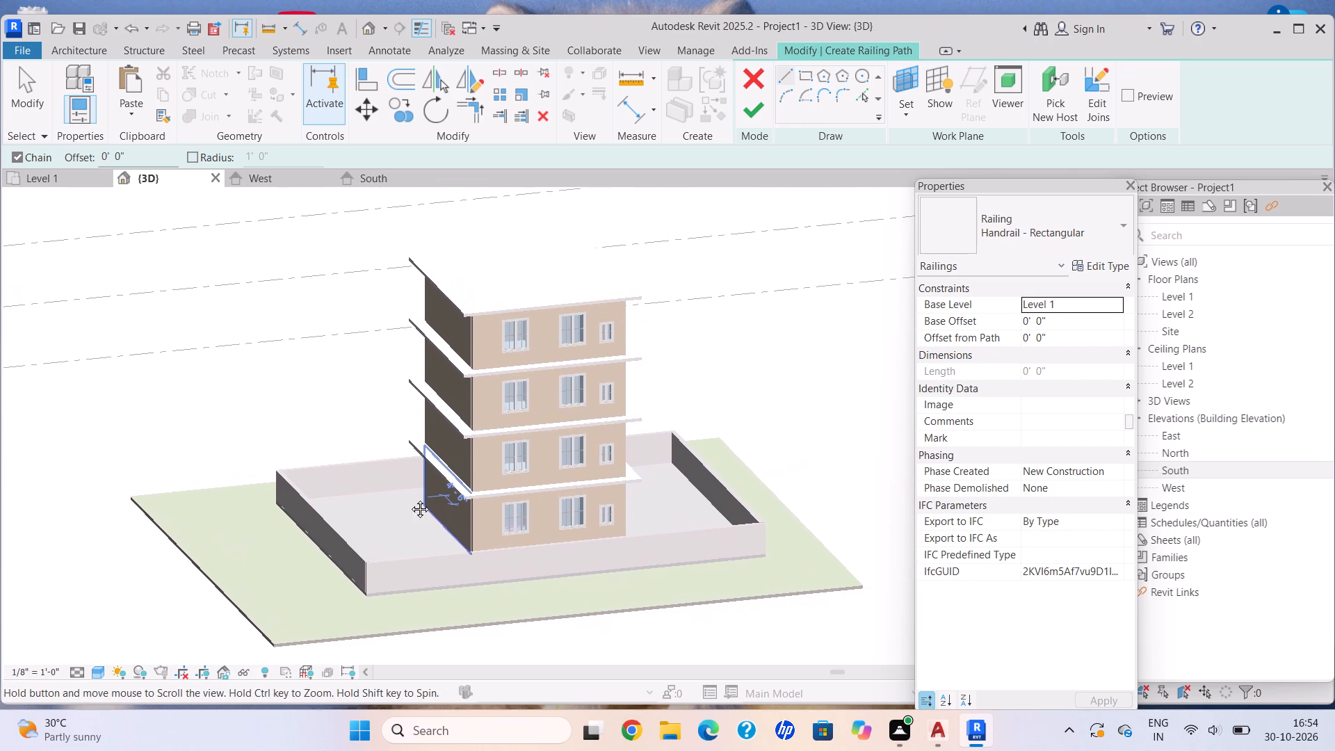
middle_click_drag(410, 499, 407, 501)
middle_click(407, 501)
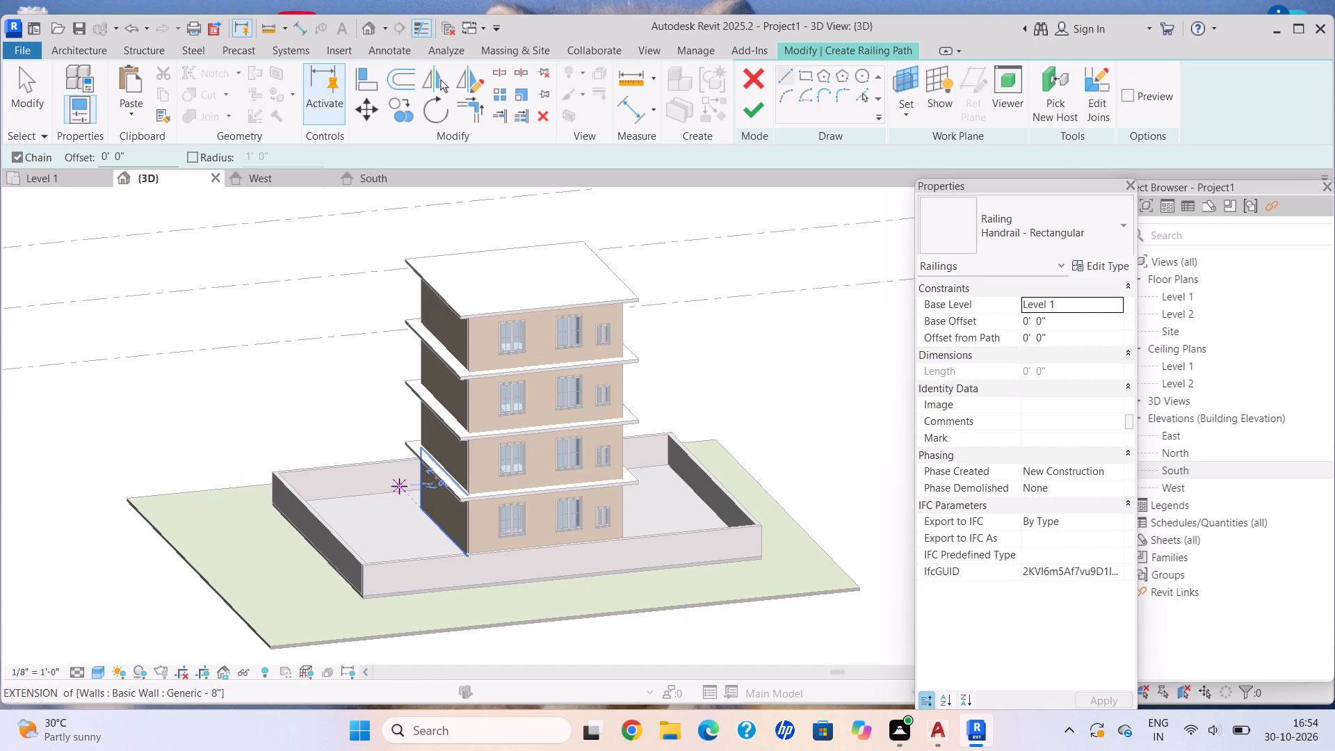
scroll(399, 486, "down", 2)
middle_click_drag(399, 486, 401, 496)
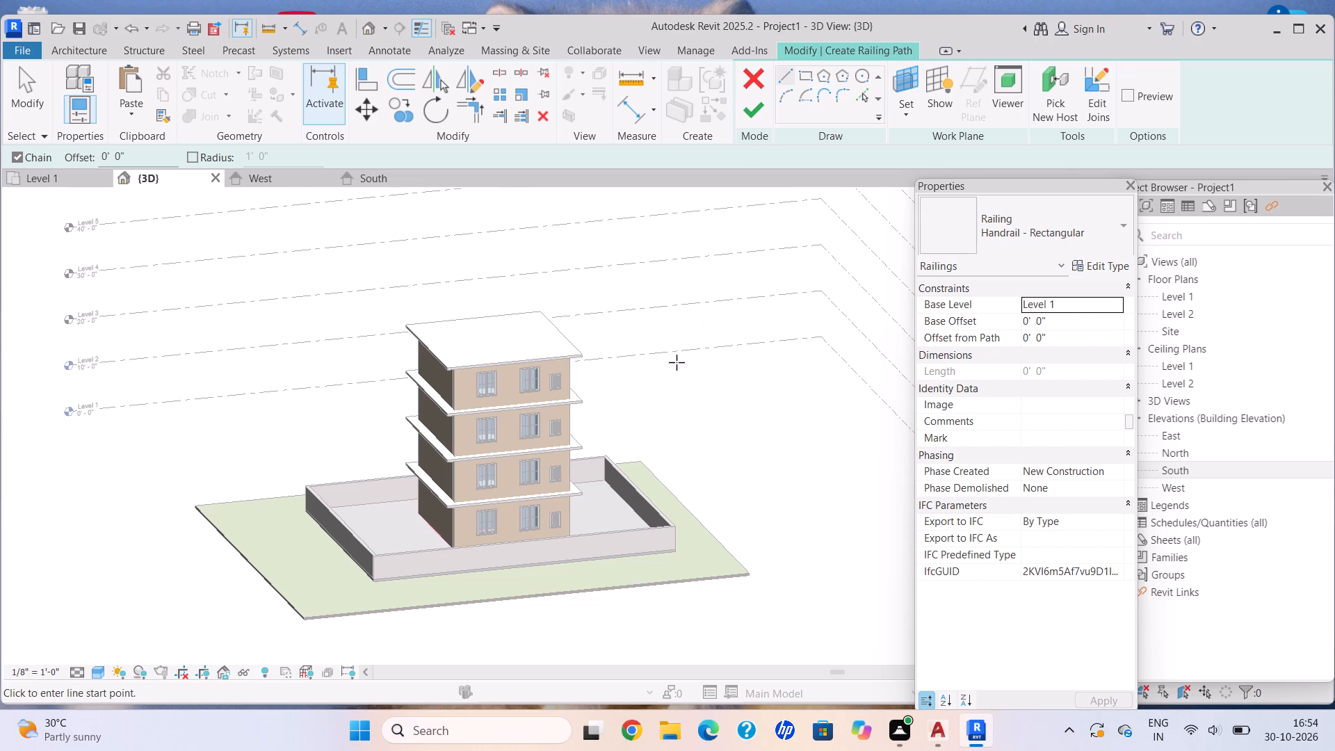
Examine the house's front, side walls and gate from around the site, leaving the railing line tool.
scroll(540, 489, "down", 7)
middle_click_drag(430, 467, 788, 444, "shift")
middle_click(800, 451, "shift")
scroll(453, 500, "up", 11)
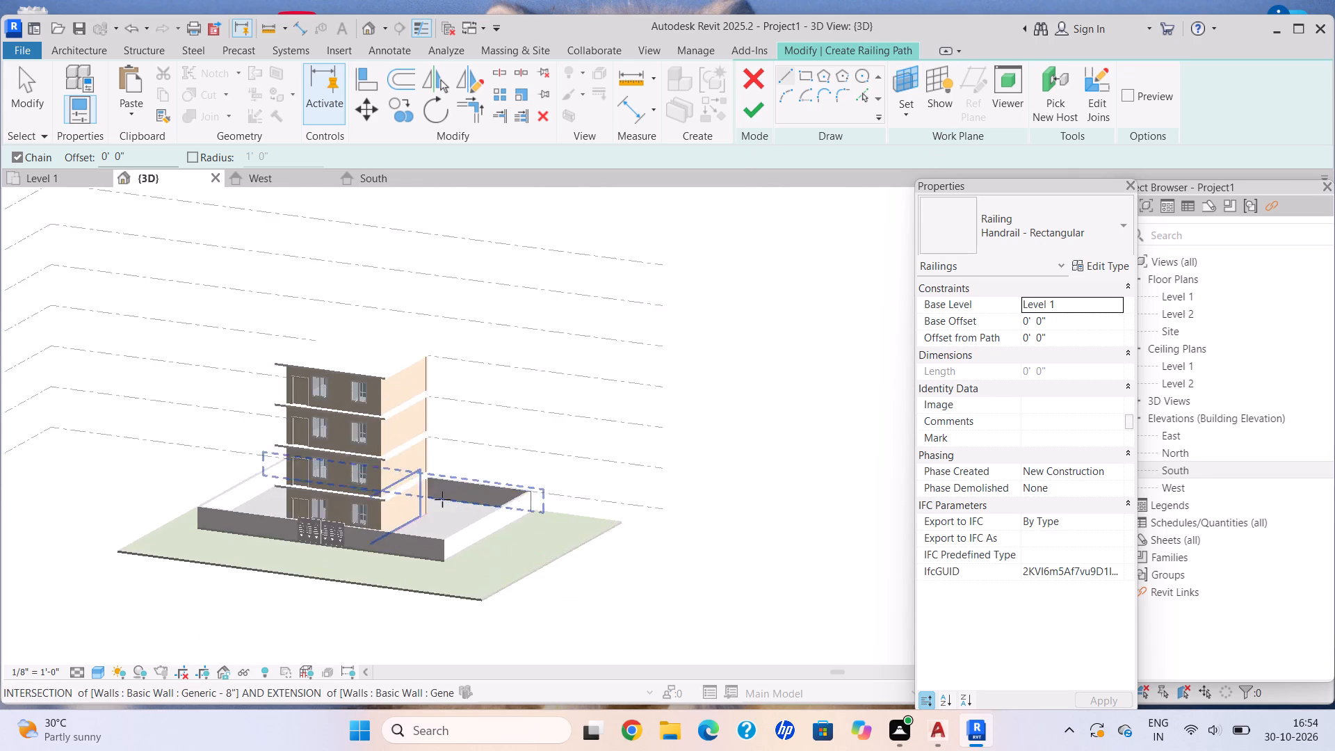
scroll(442, 499, "up", 2)
middle_click_drag(489, 519, 495, 524, "shift")
scroll(494, 523, "down", 2)
middle_click_drag(503, 514, 636, 499)
key("Escape")
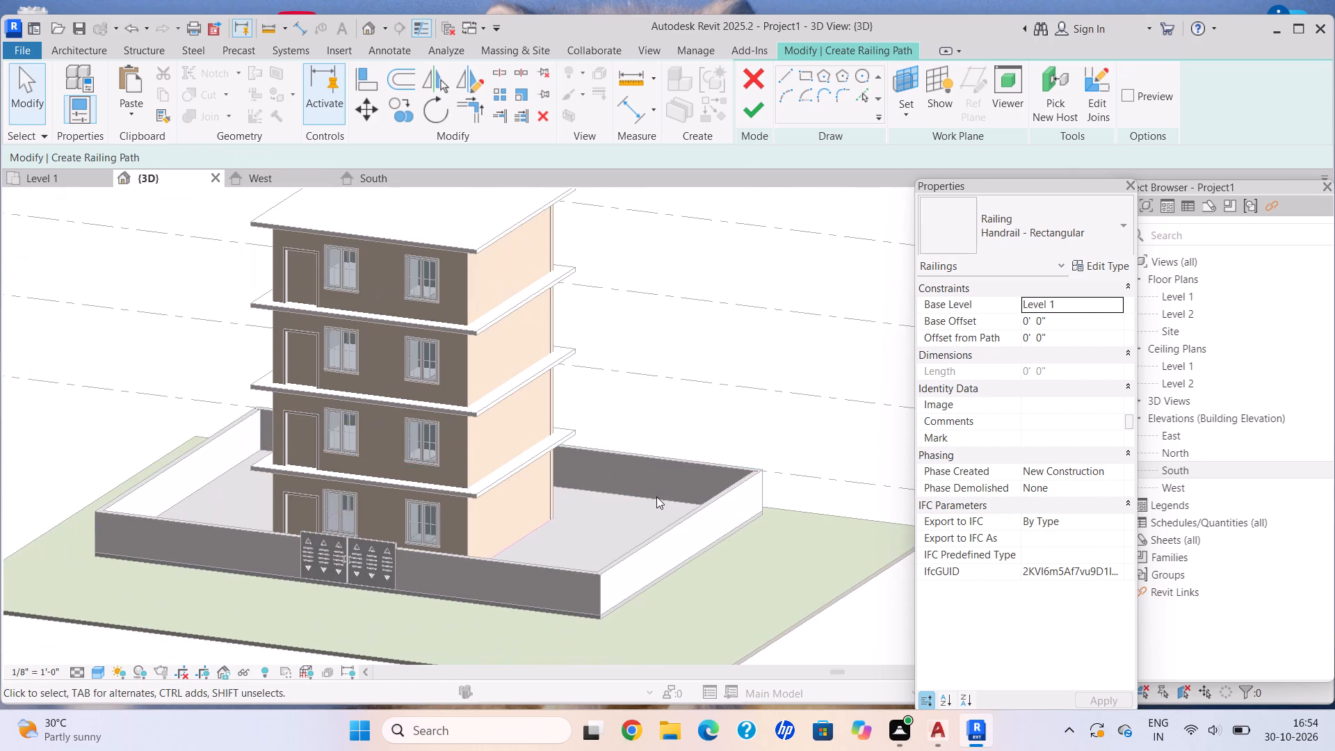
scroll(656, 496, "up", 1)
key("Escape")
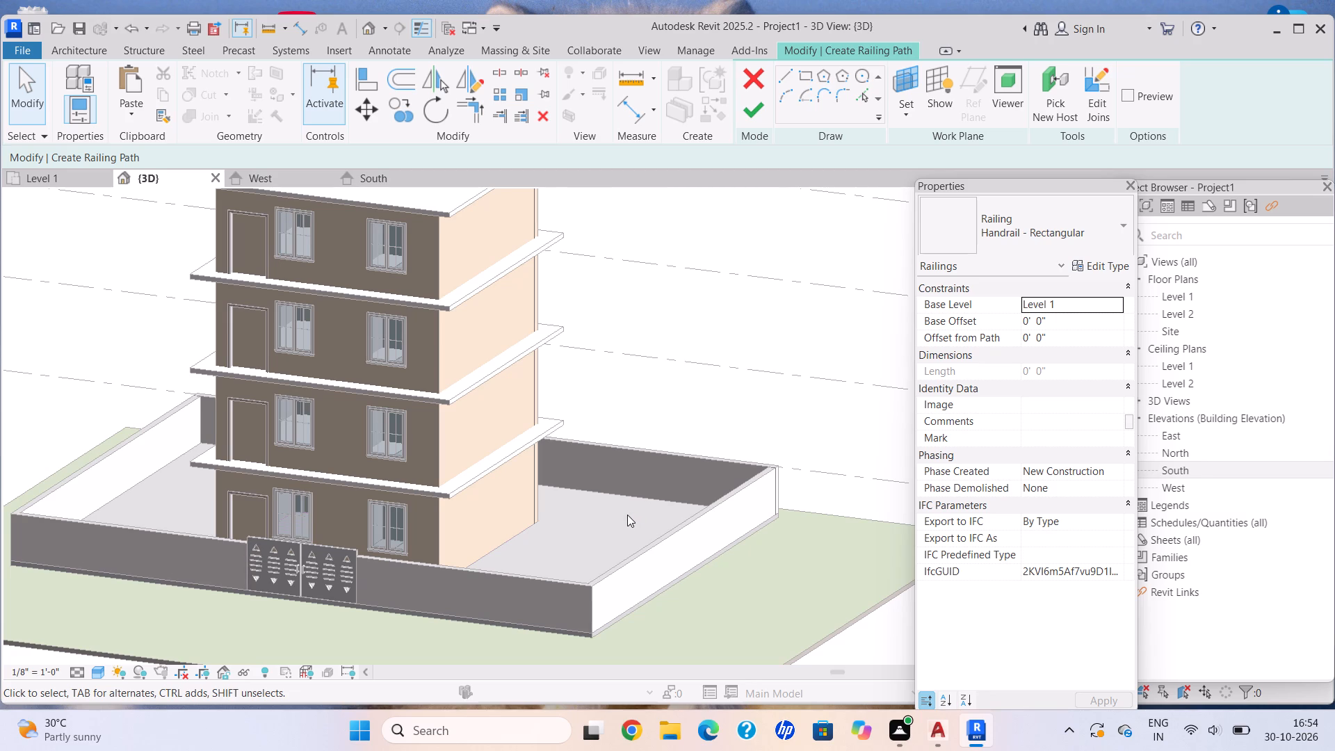
middle_click_drag(613, 503, 681, 474)
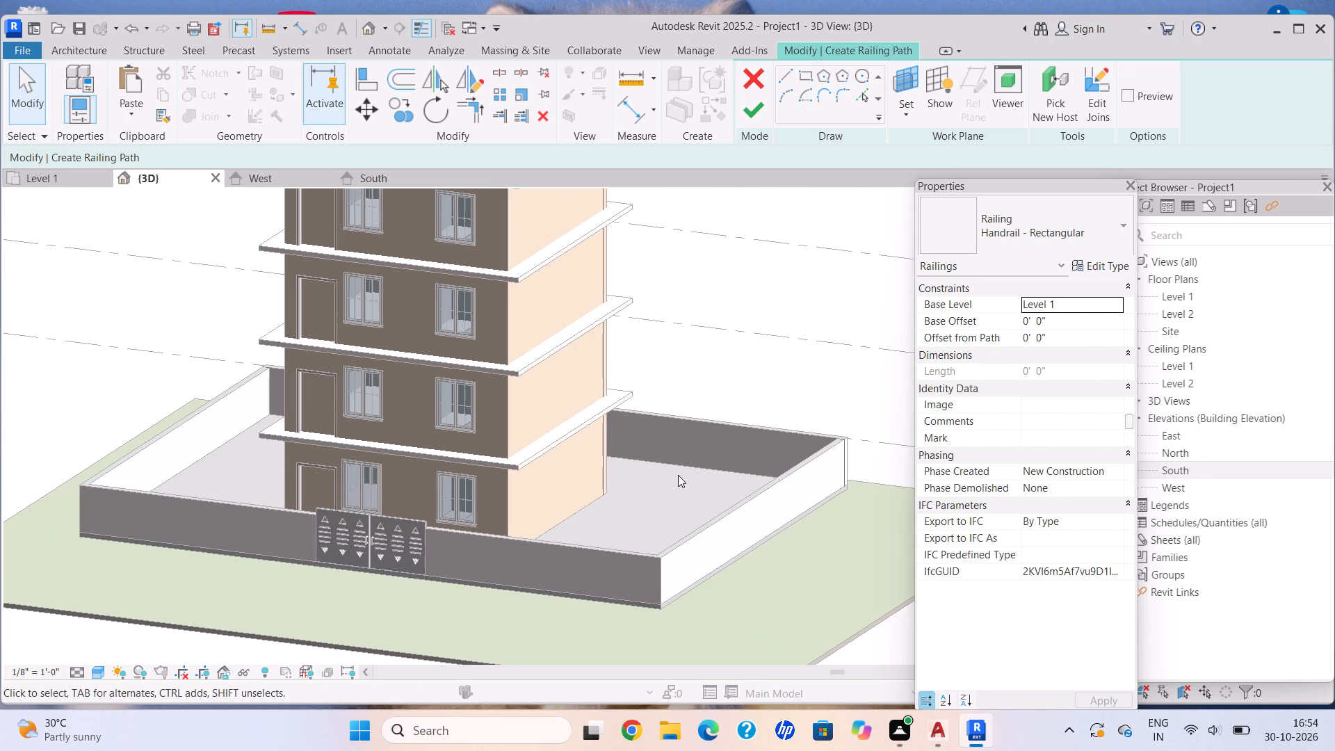
scroll(371, 451, "down", 1)
key("Escape")
middle_click_drag(411, 449, 499, 467, "shift")
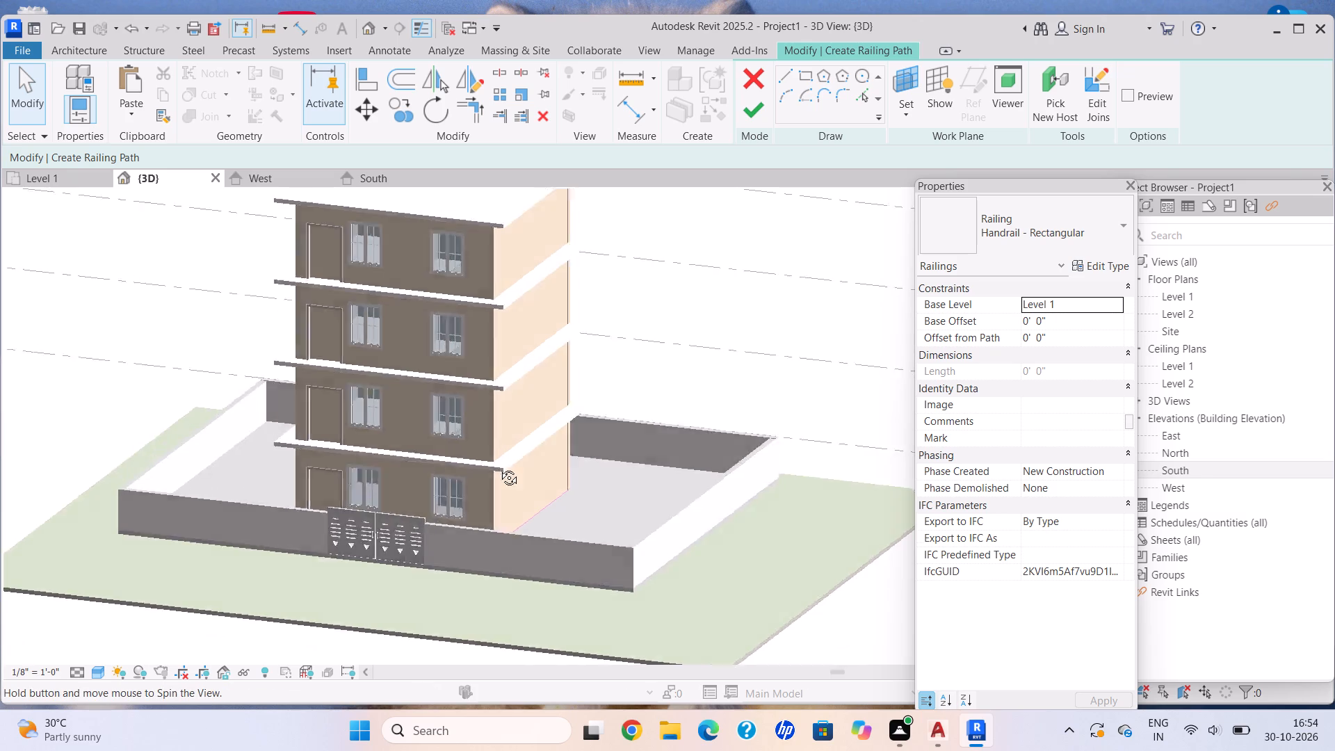
middle_click_drag(499, 467, 564, 472, "shift")
scroll(552, 501, "up", 1)
scroll(553, 445, "down", 3)
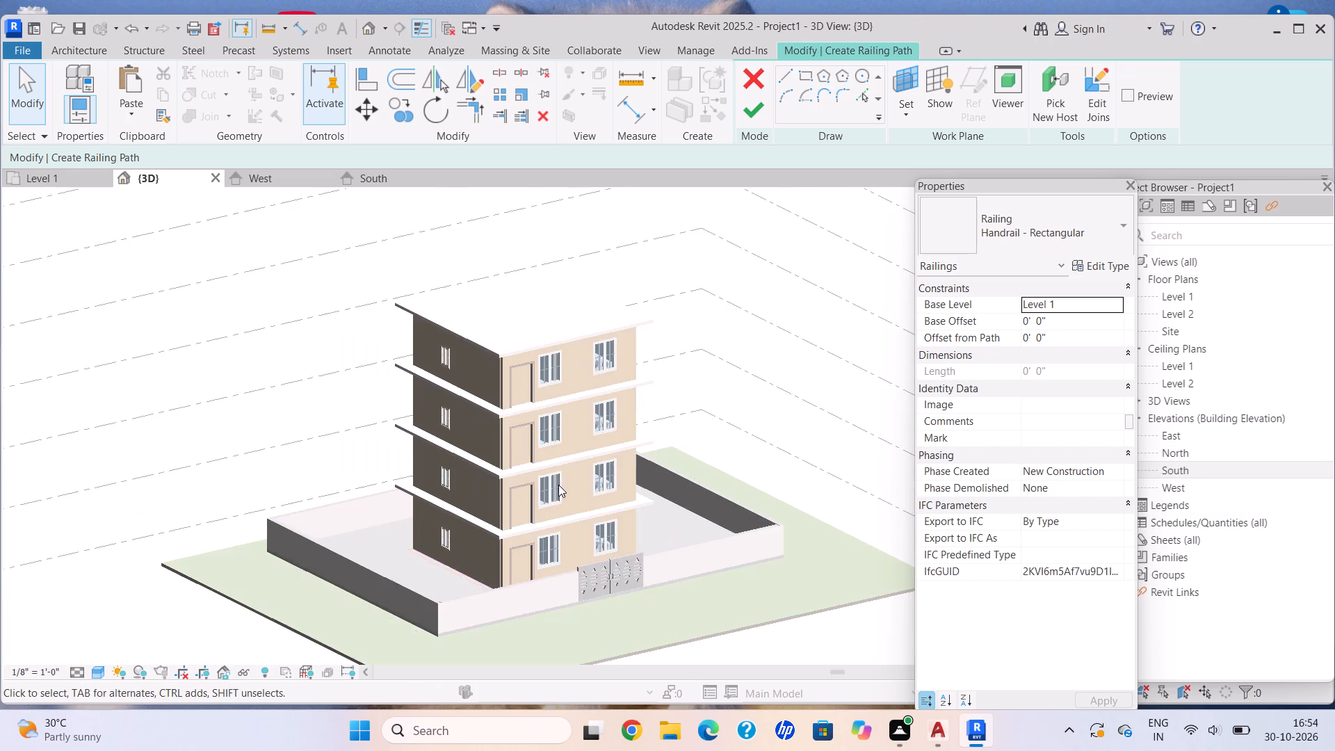
middle_click_drag(547, 473, 555, 428)
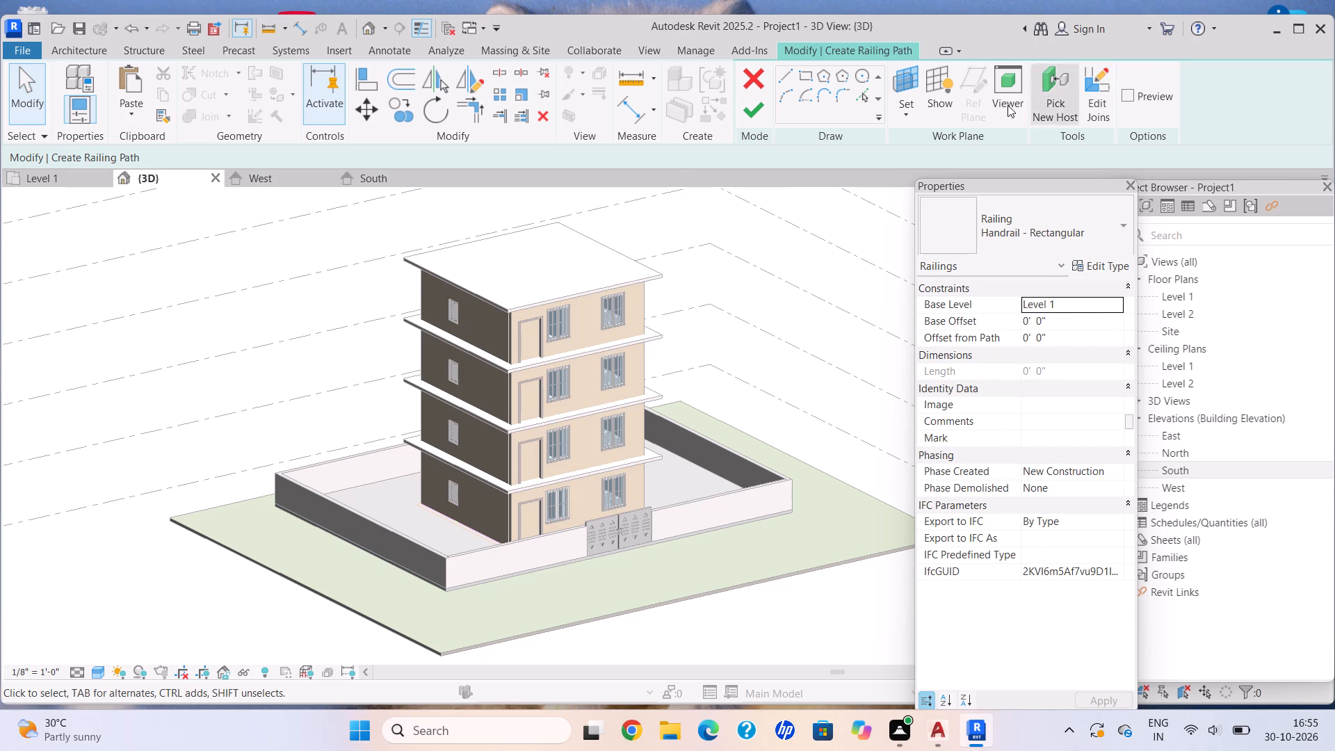
Examine the gate, front boundary wall and house side walls from several angles for where the railing path could run.
key("Escape")
scroll(572, 430, "up", 2)
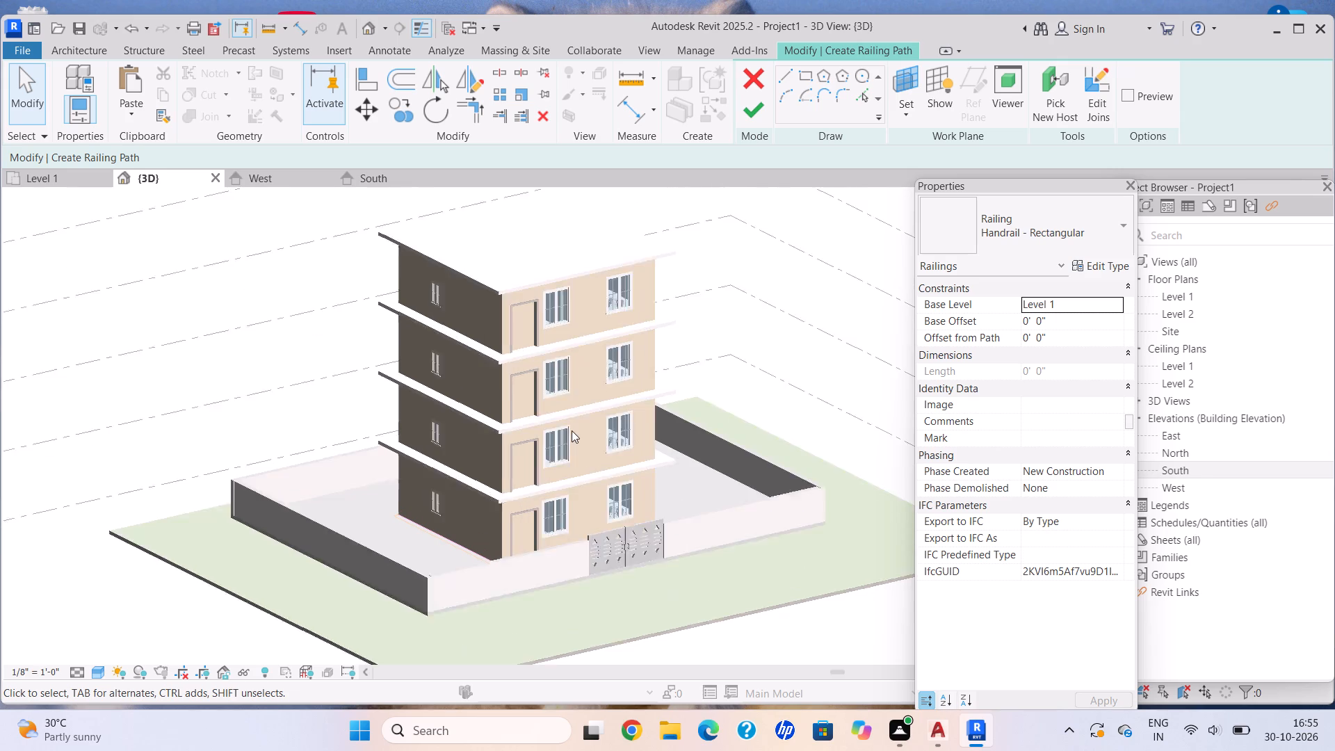
scroll(572, 430, "up", 1)
middle_click_drag(579, 579, 489, 552)
middle_click_drag(474, 545, 464, 540, "shift")
middle_click(458, 530, "shift")
scroll(462, 517, "up", 4)
scroll(701, 506, "down", 2)
middle_click_drag(699, 505, 695, 506, "shift")
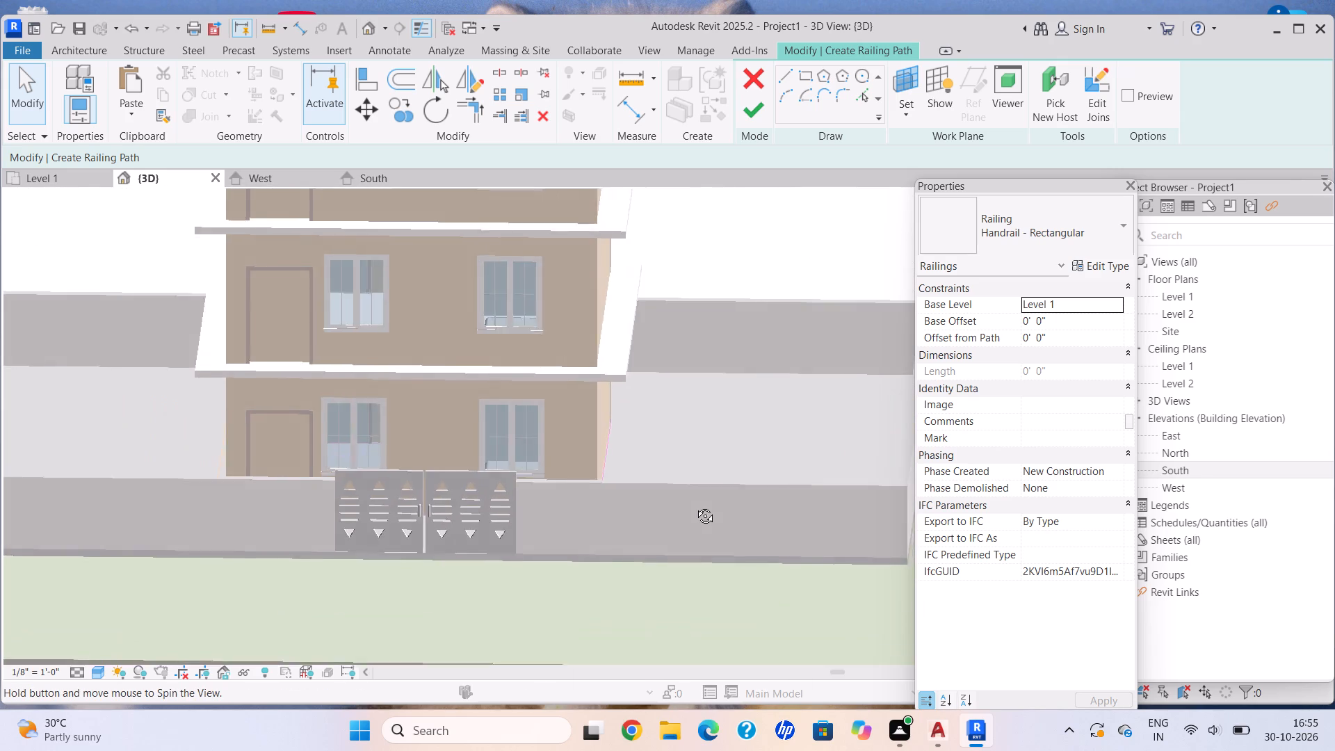
middle_click_drag(695, 506, 478, 486, "shift")
middle_click_drag(464, 482, 427, 460, "shift")
middle_click_drag(417, 421, 446, 396, "shift")
middle_click_drag(515, 378, 557, 377, "shift")
middle_click_drag(567, 377, 581, 380, "shift")
middle_click_drag(592, 384, 622, 398, "shift")
middle_click_drag(689, 429, 841, 462)
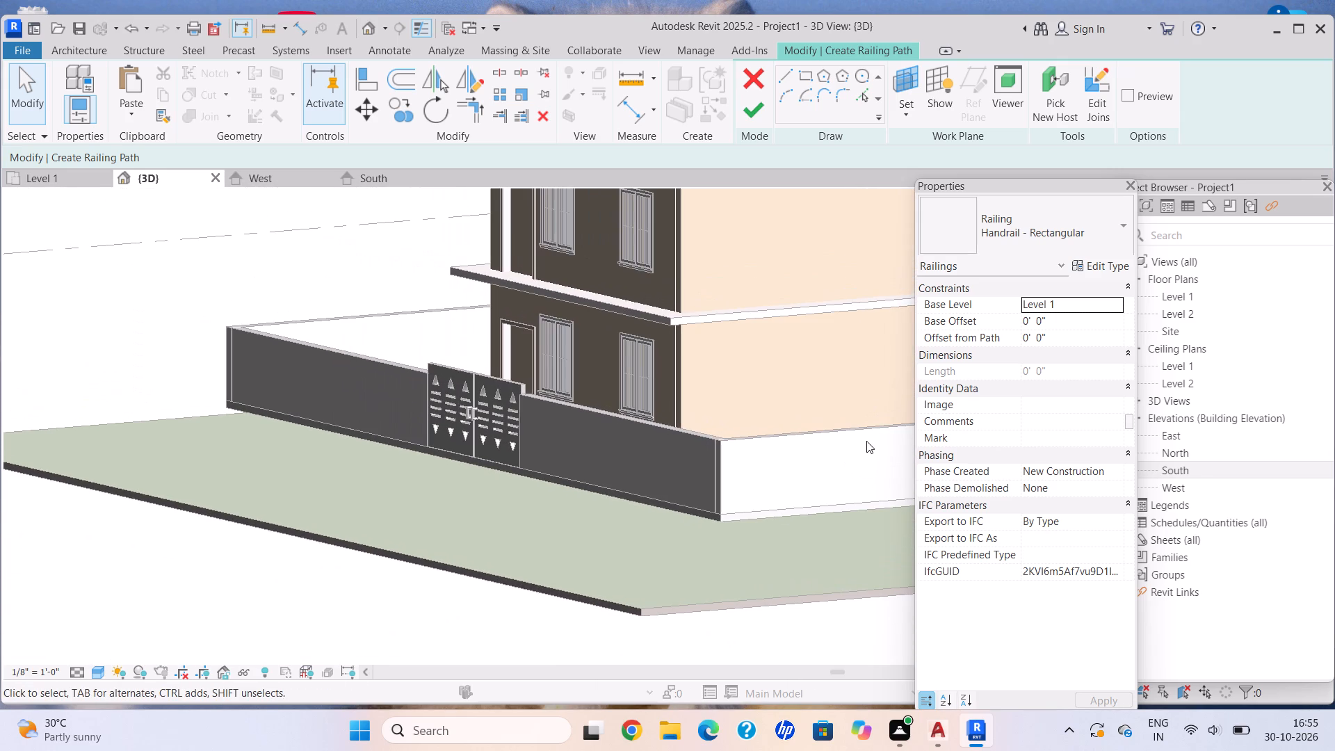
right_click_drag(611, 147, 546, 126)
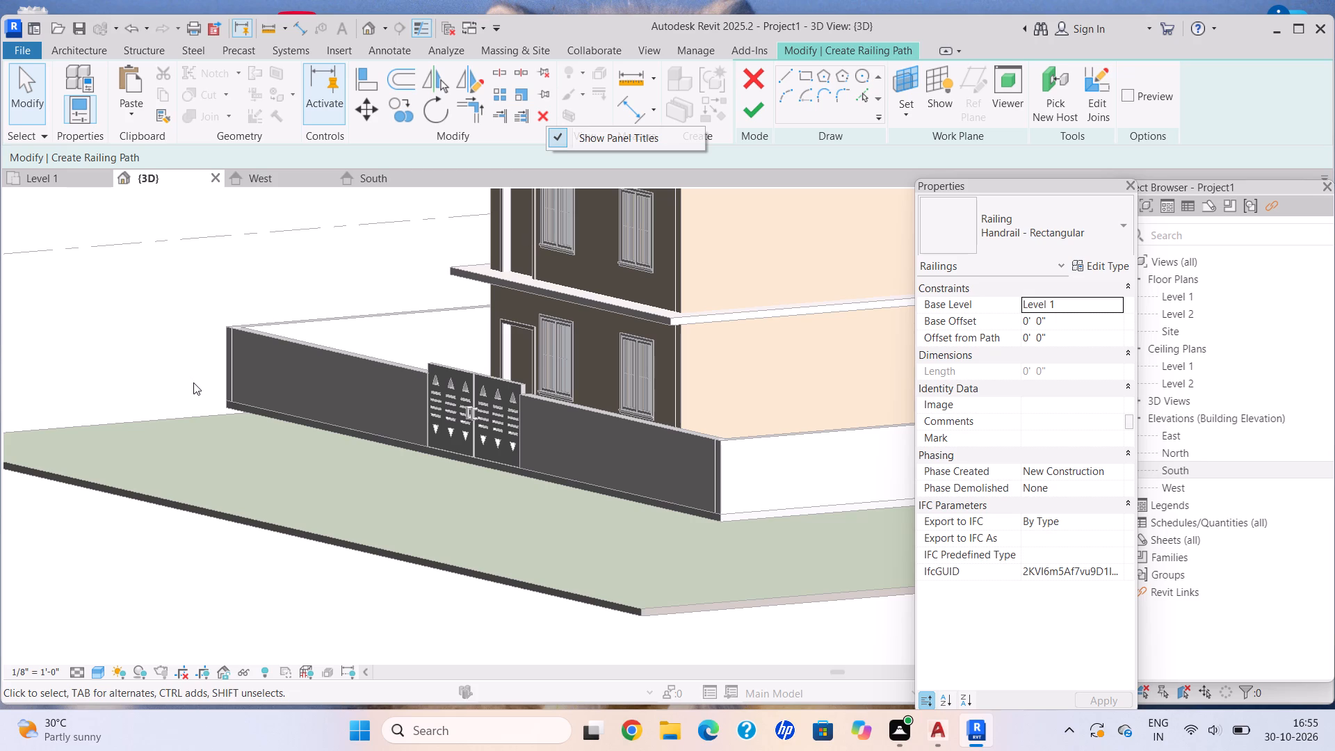
key("Escape")
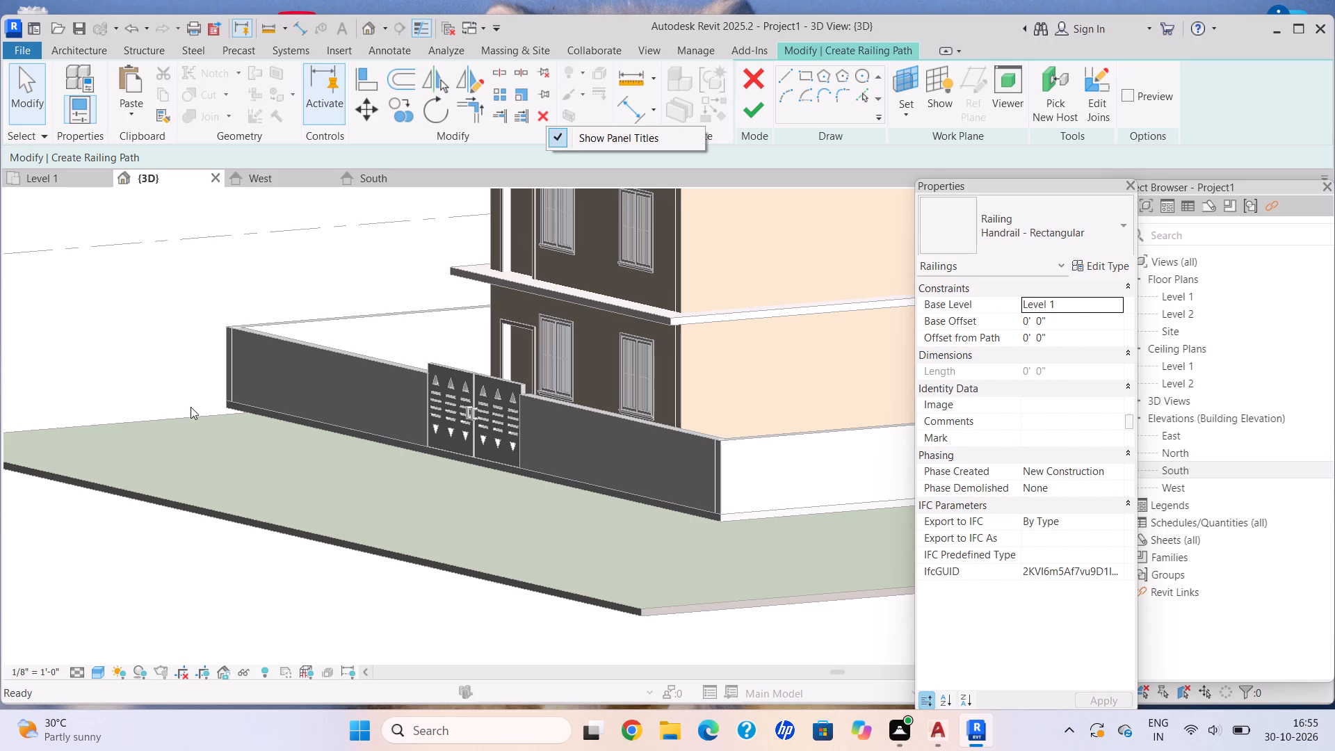
scroll(262, 426, "up", 1)
key("Escape")
scroll(349, 433, "down", 3)
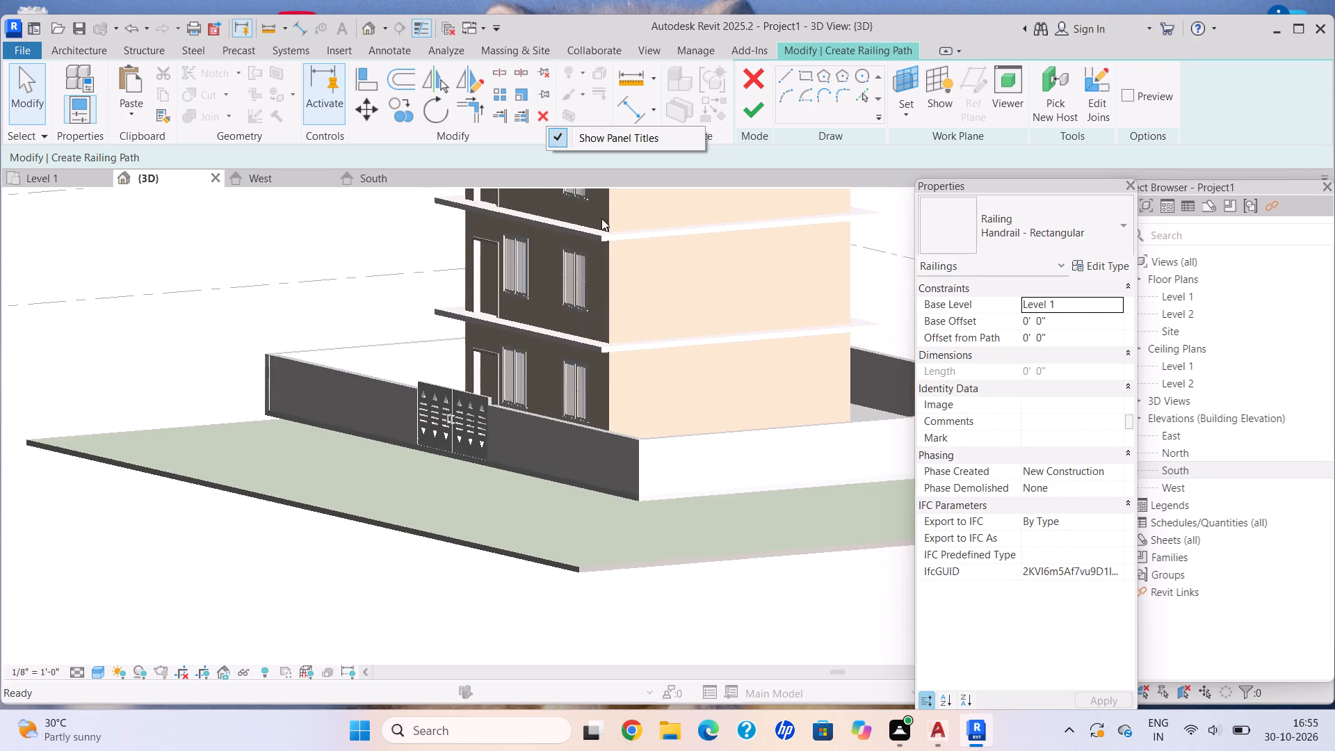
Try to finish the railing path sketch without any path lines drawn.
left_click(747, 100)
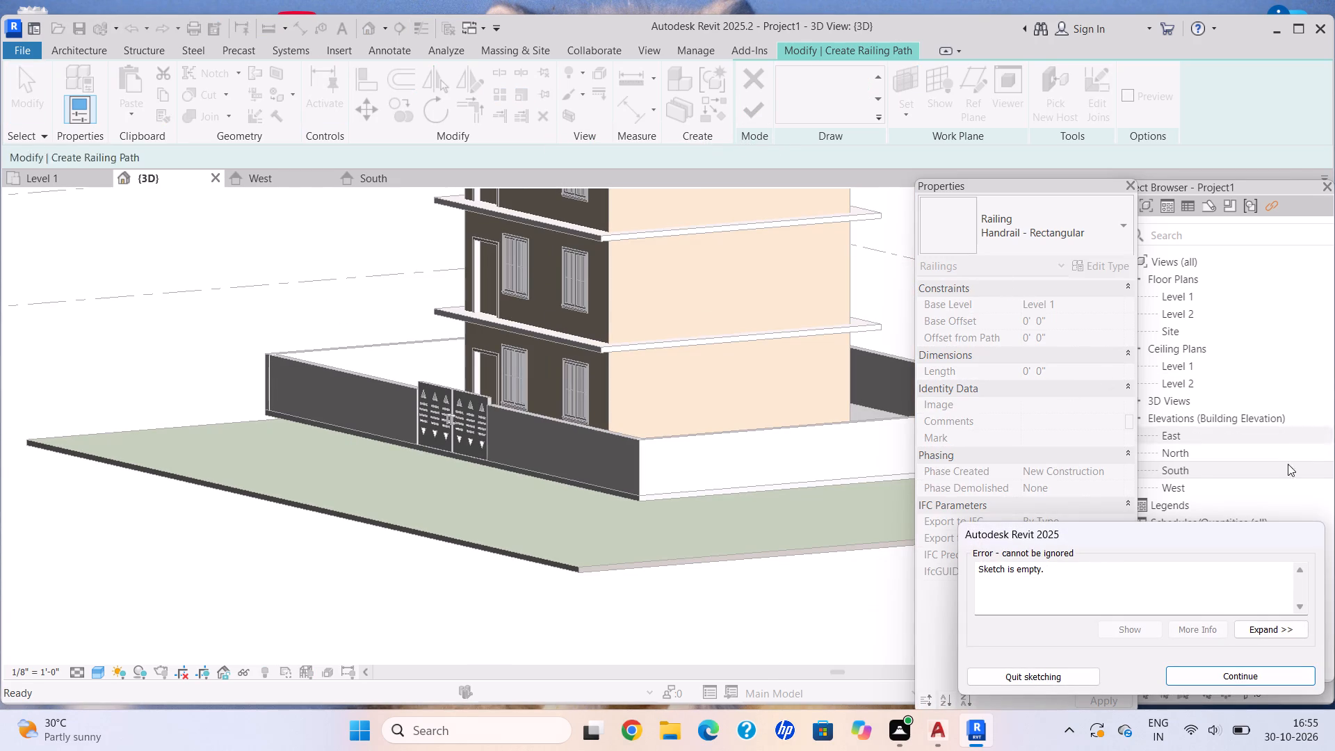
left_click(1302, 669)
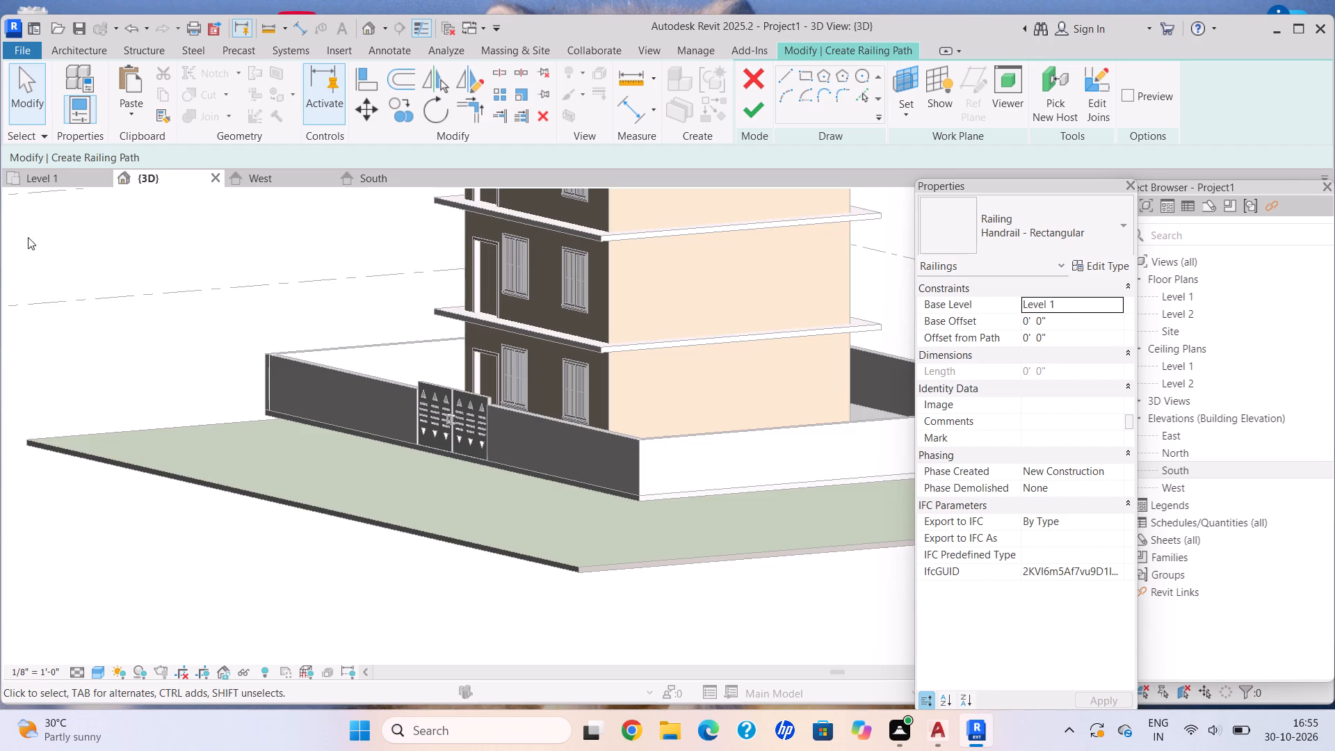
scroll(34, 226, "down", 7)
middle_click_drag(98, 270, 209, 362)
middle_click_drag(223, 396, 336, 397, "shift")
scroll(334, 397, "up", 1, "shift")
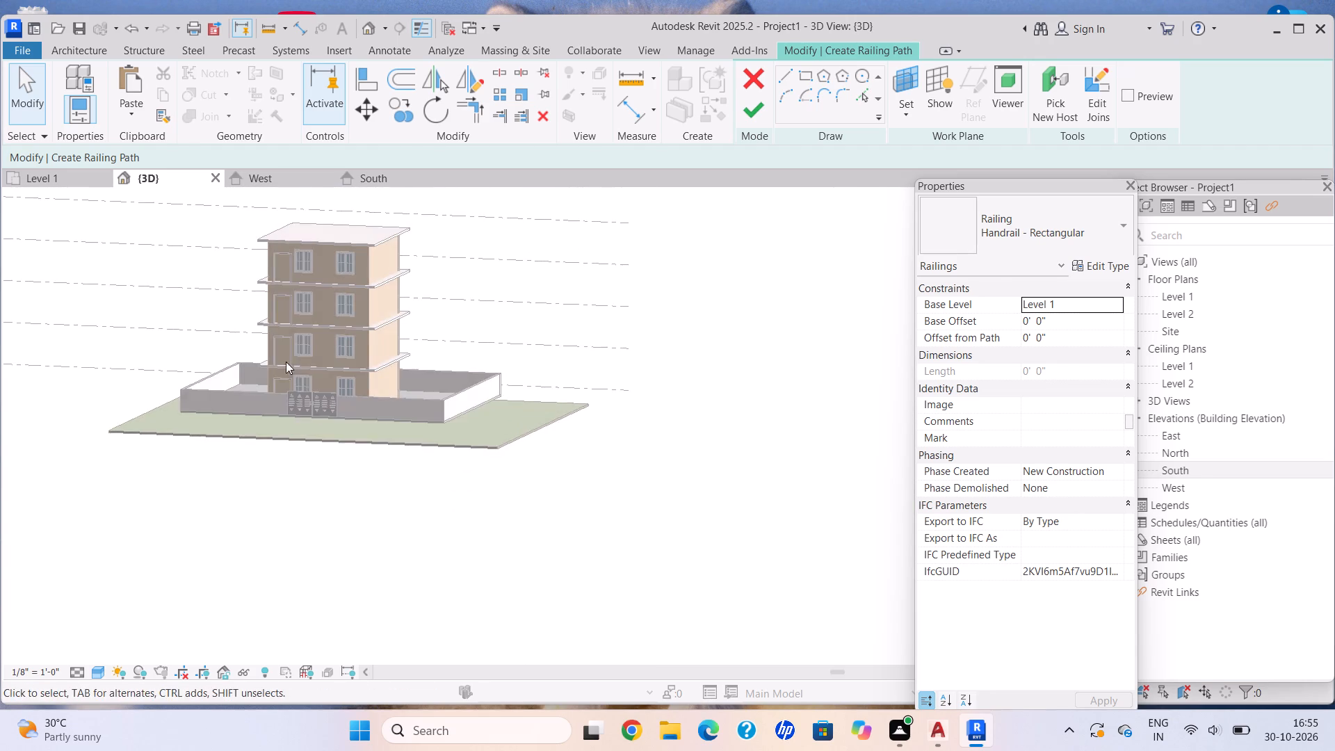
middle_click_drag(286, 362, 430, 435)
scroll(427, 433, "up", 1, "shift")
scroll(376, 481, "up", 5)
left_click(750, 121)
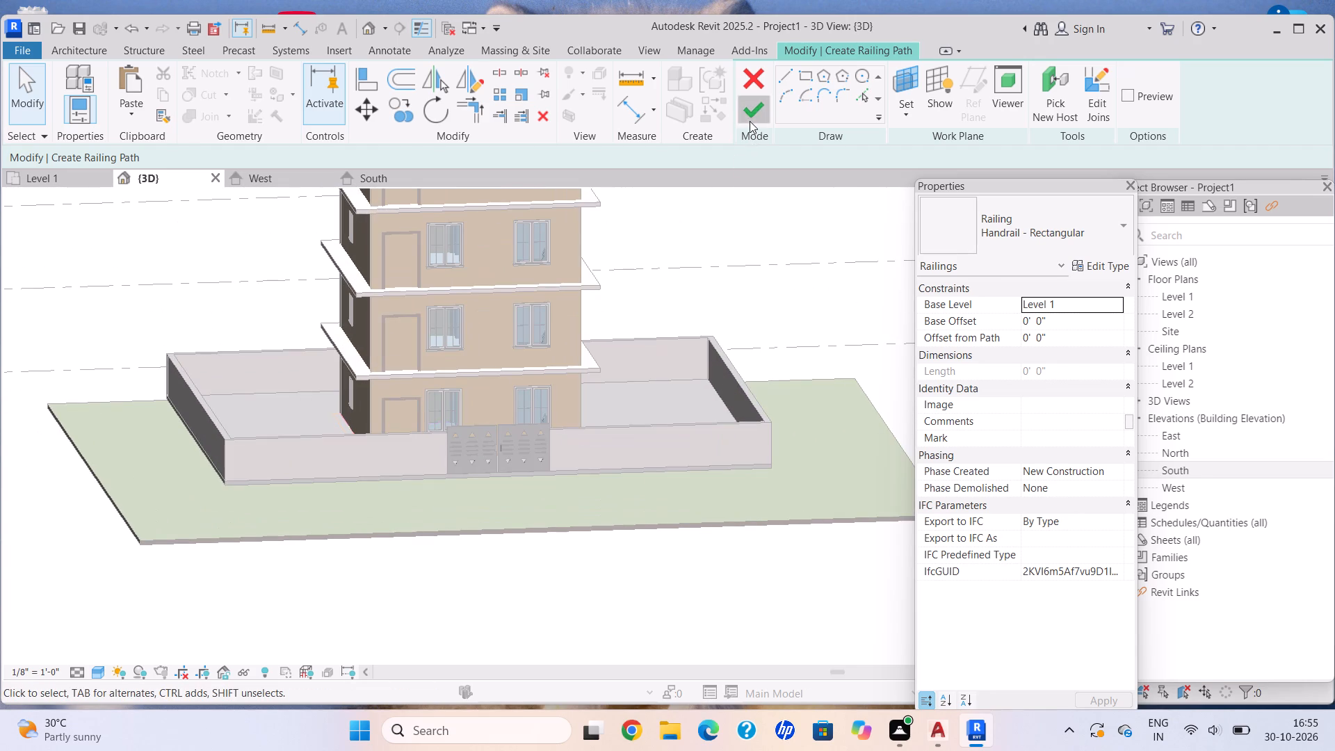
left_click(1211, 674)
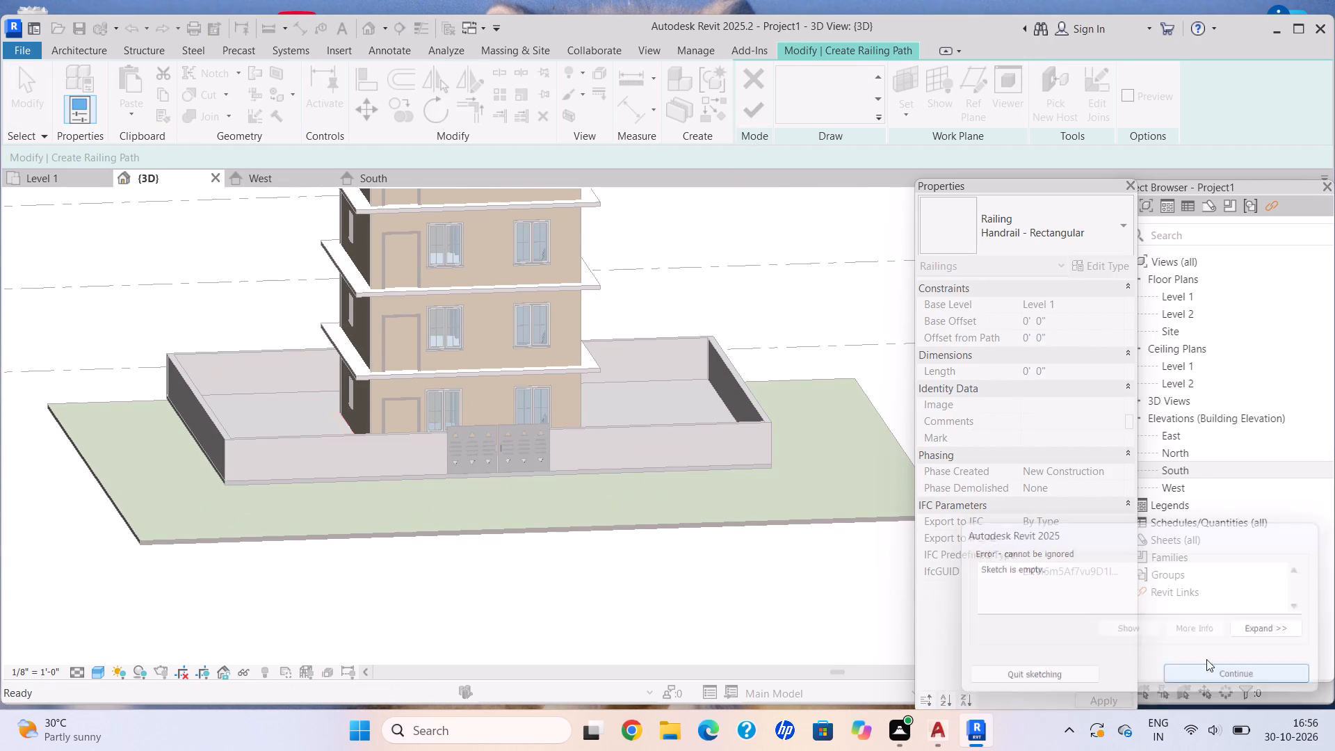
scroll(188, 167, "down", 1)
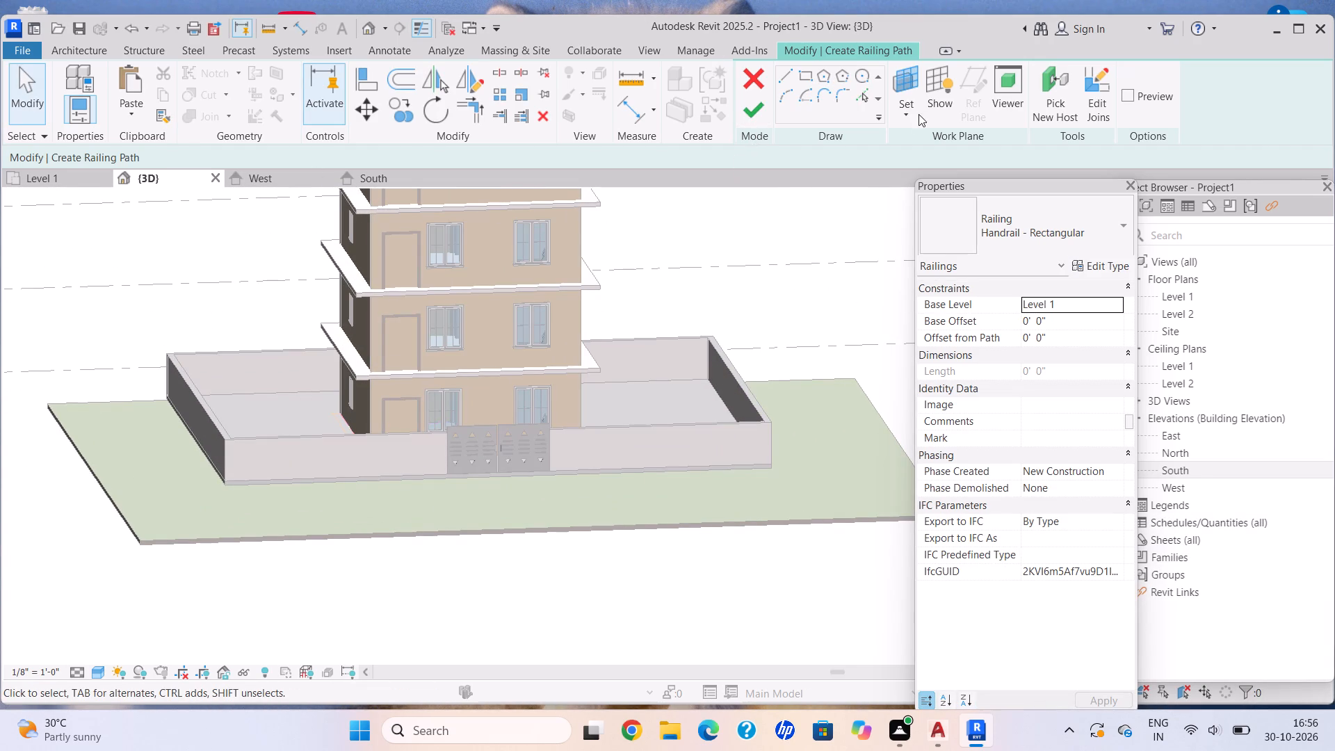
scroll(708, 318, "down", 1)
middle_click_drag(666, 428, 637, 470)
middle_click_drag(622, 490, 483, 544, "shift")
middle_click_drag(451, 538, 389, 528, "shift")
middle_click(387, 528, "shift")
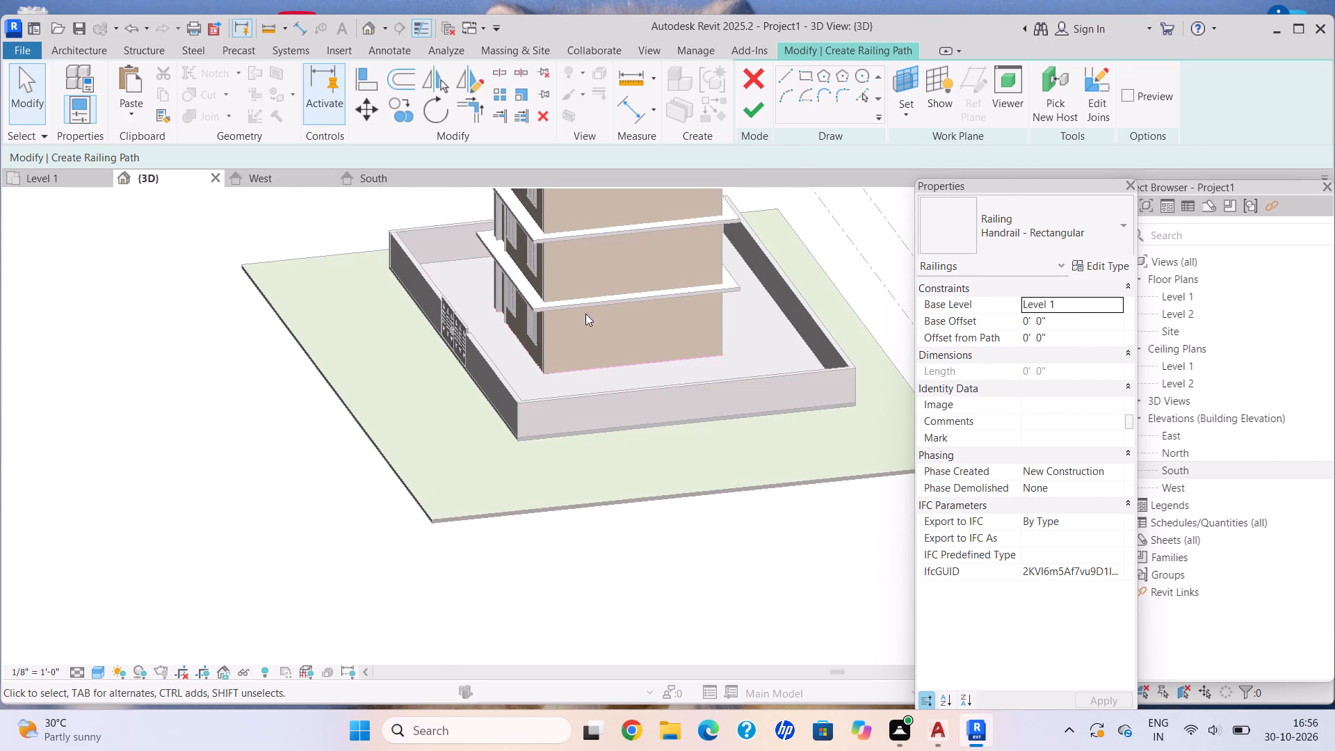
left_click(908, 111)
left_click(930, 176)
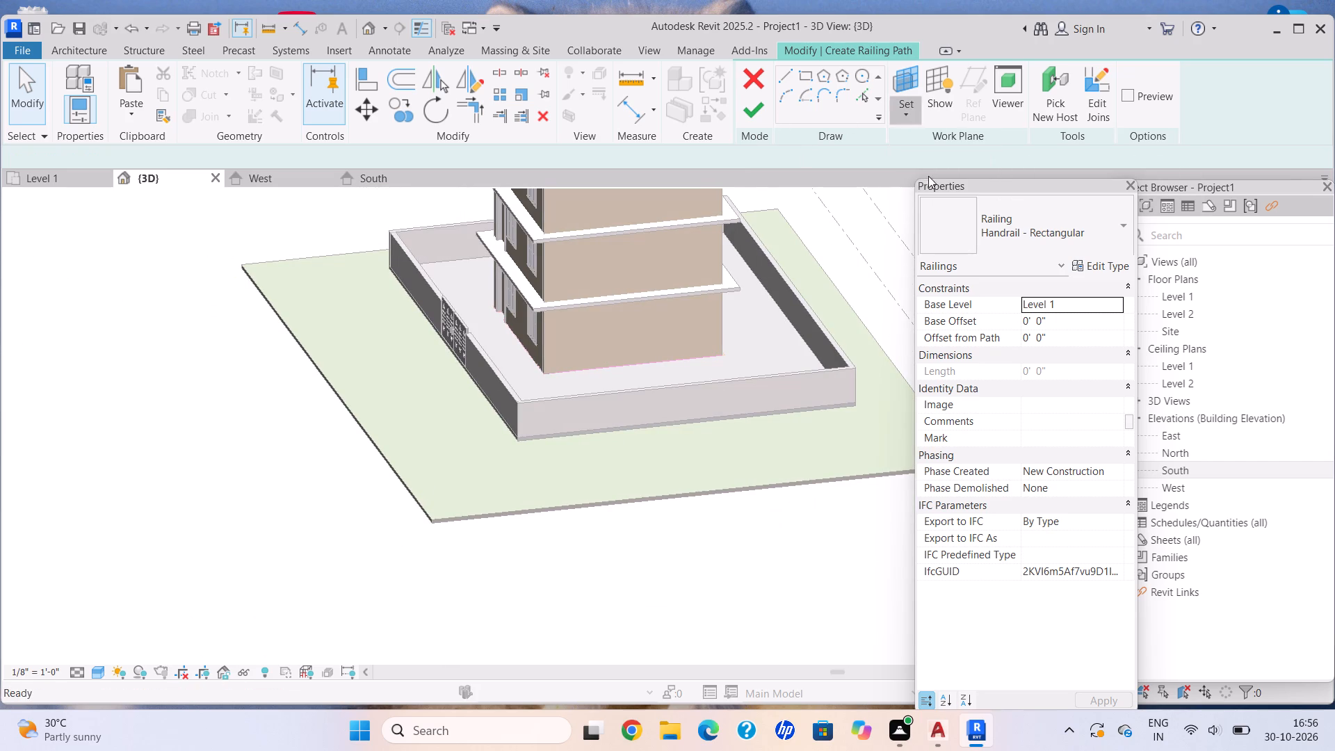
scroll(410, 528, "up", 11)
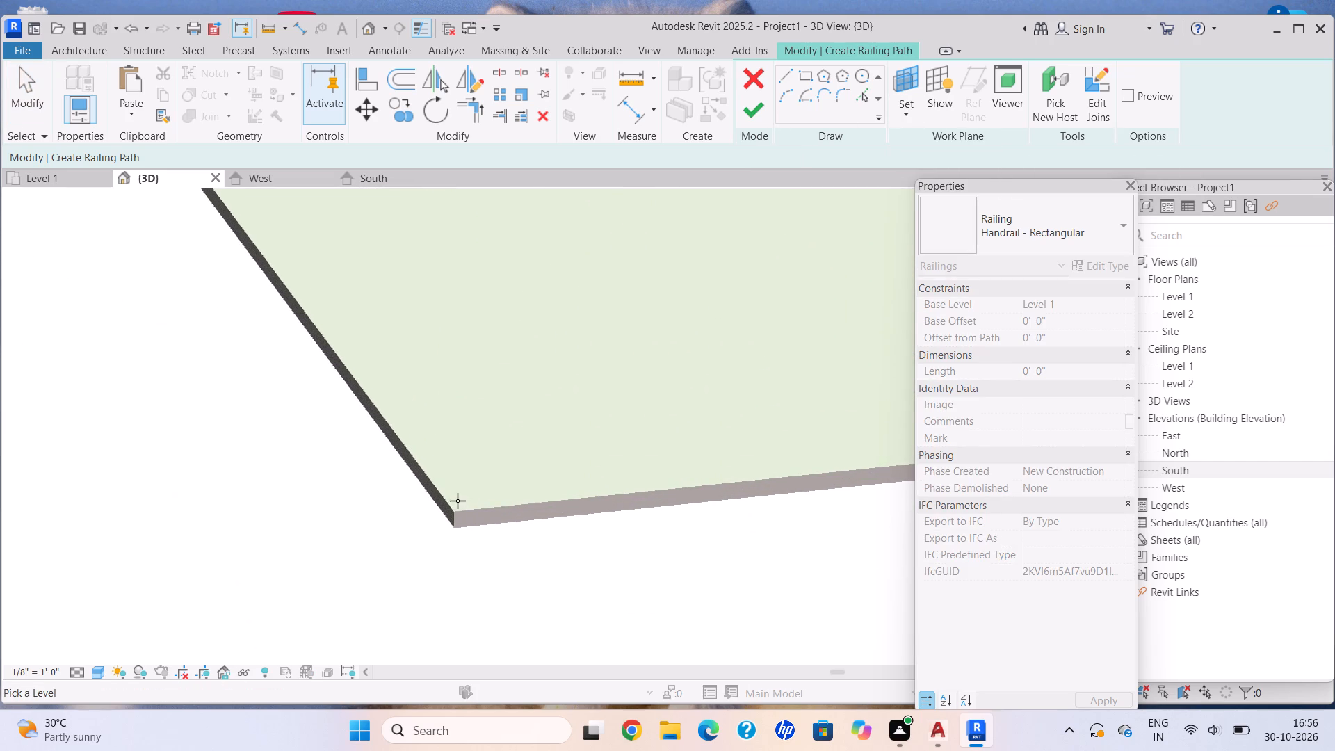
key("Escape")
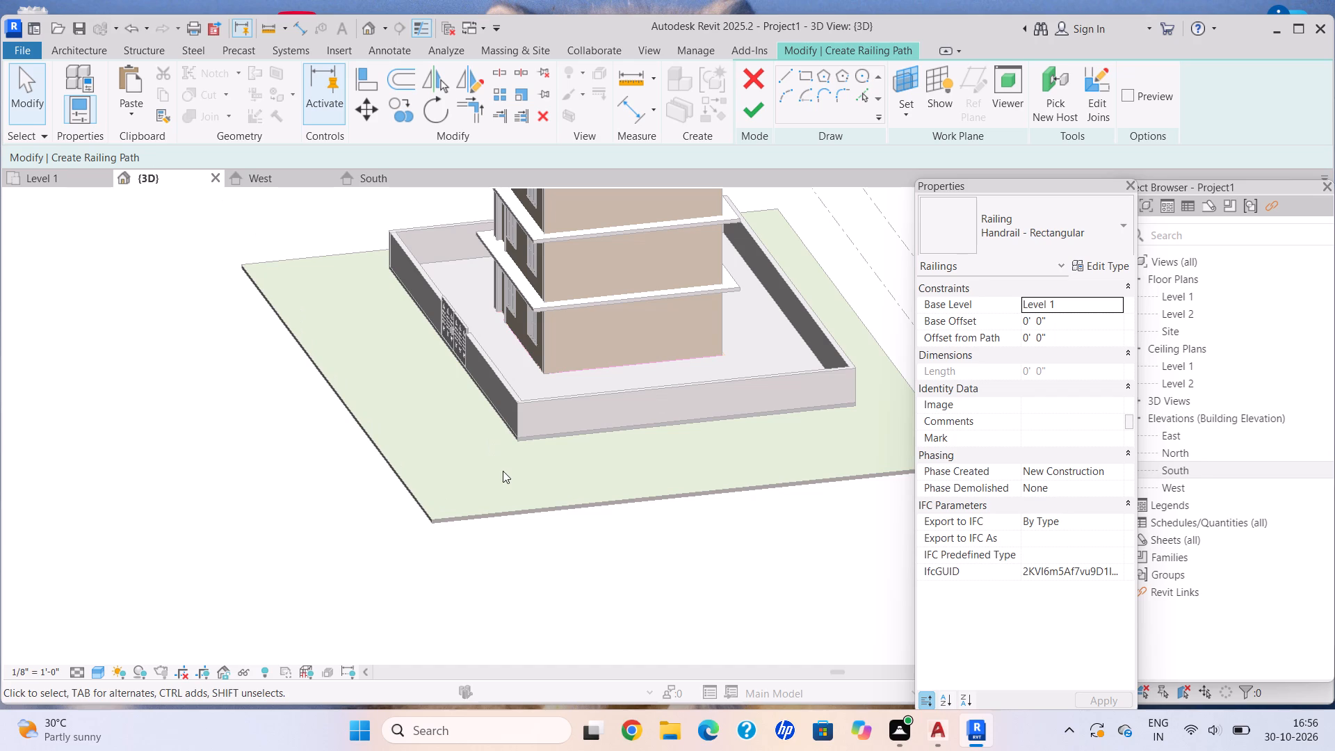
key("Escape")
Cancel the railing path sketch and leave sketch mode.
left_click(742, 90)
key("Escape")
Edit the grass toposolid's boundary, extending its side edge to the right when facing the gate to about 30'-6" from the boundary wall.
scroll(257, 337, "down", 4)
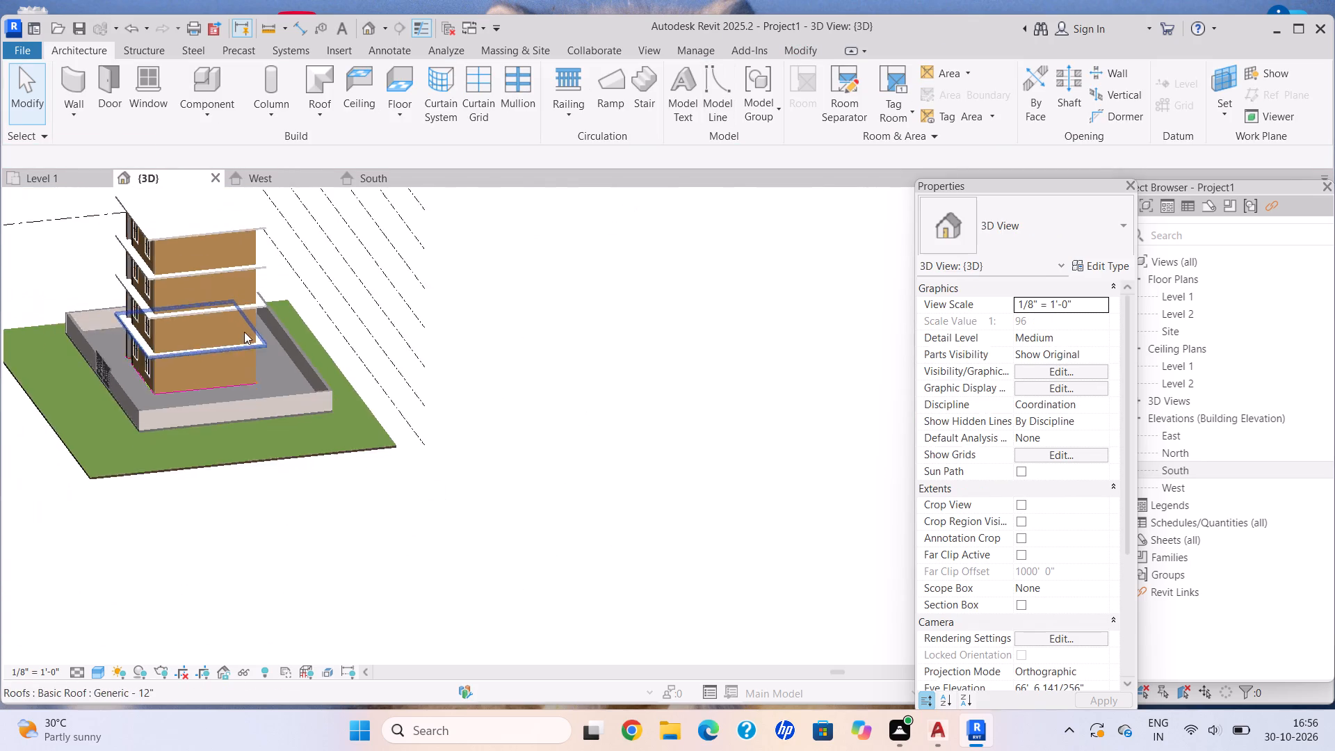
scroll(244, 332, "down", 3)
middle_click_drag(250, 333, 457, 381)
scroll(458, 381, "up", 1)
middle_click_drag(521, 409, 203, 424, "shift")
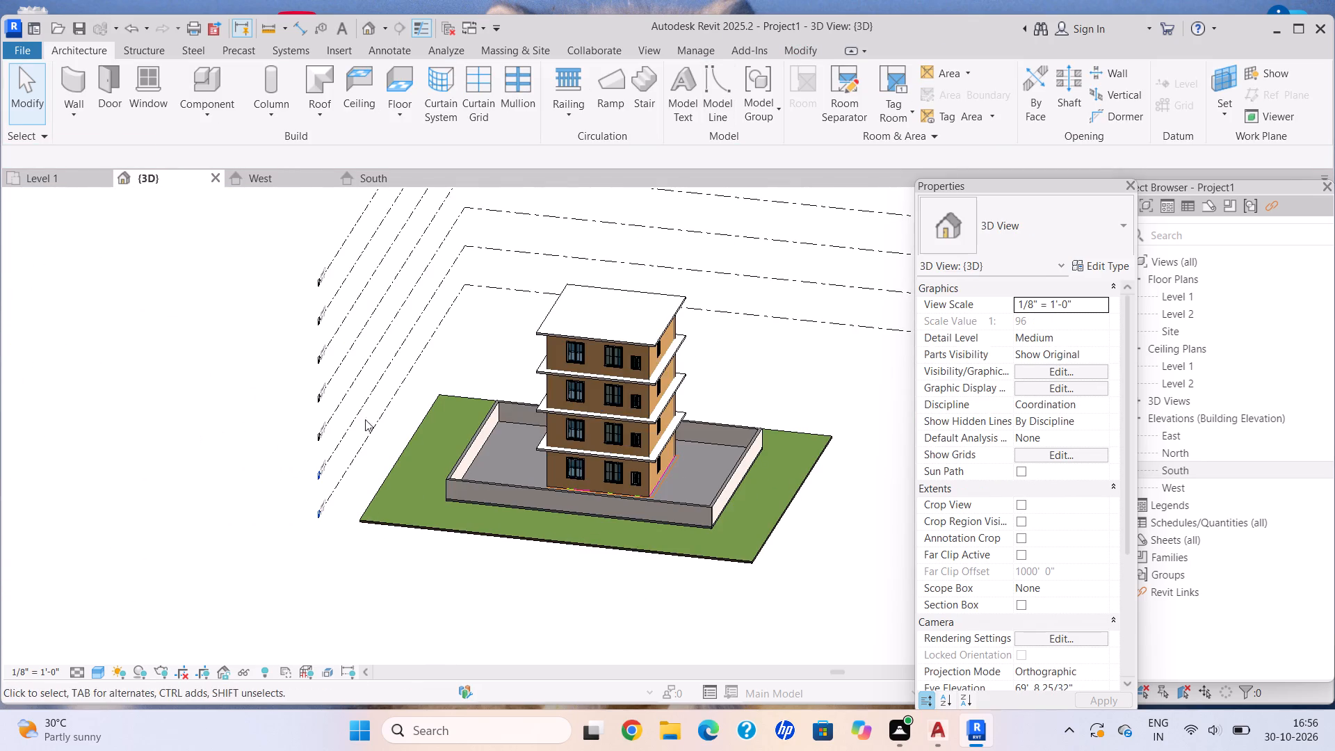
middle_click_drag(564, 432, 341, 456, "shift")
scroll(398, 458, "up", 1, "shift")
middle_click_drag(387, 449, 168, 458, "shift")
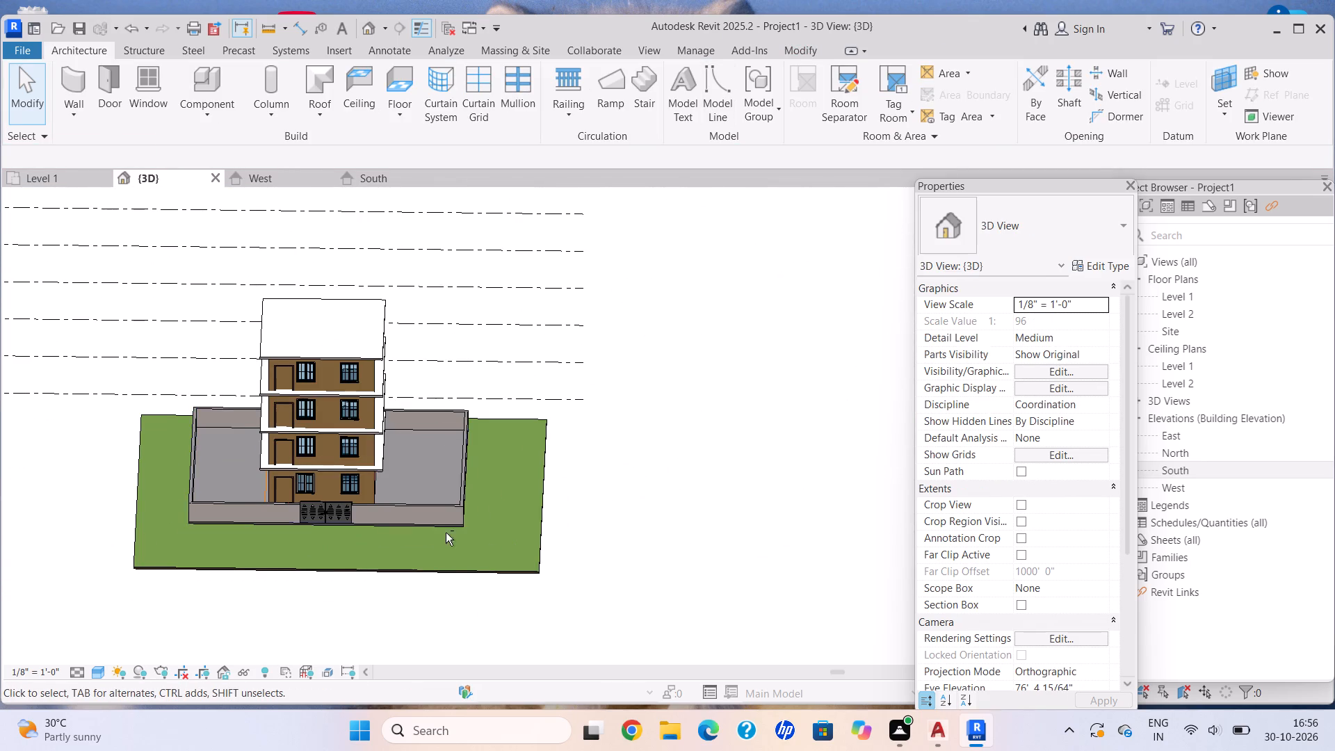
middle_click_drag(432, 531, 423, 528, "shift")
left_click(517, 570)
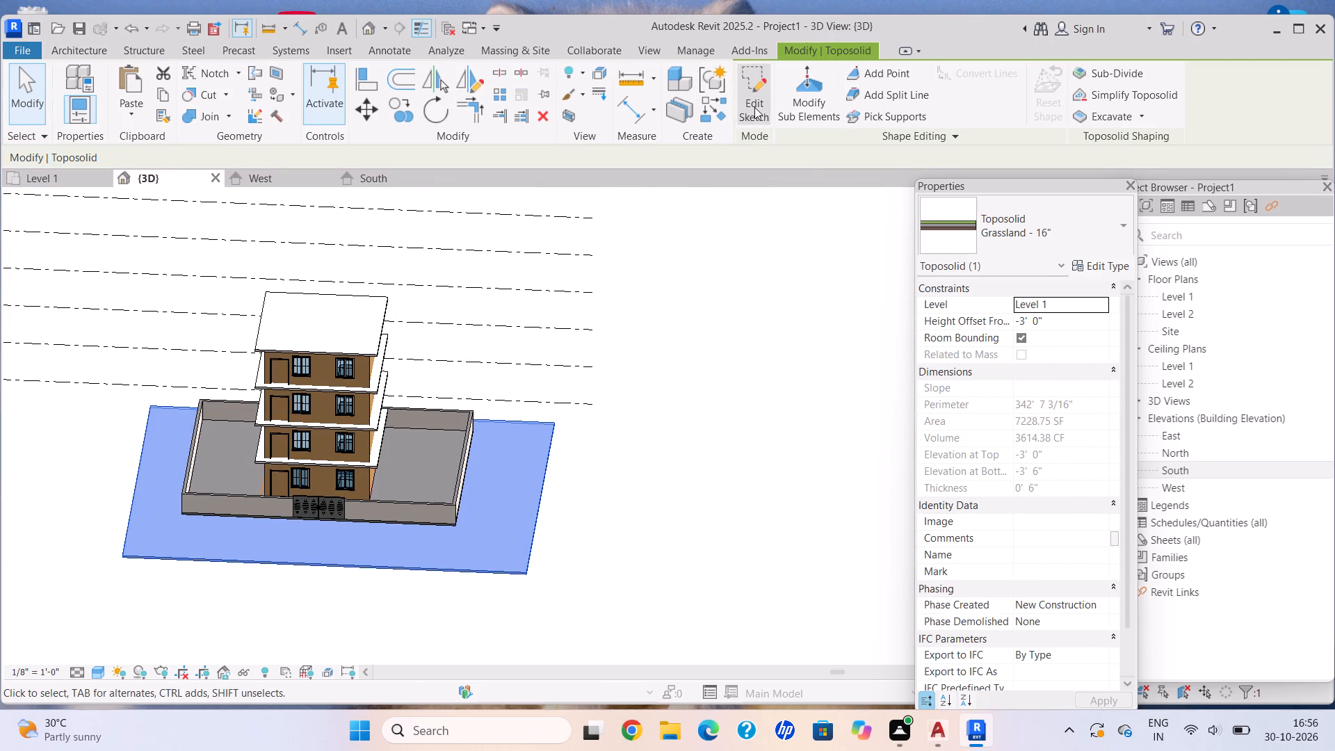
left_click(757, 109)
left_click_drag(535, 522, 580, 530)
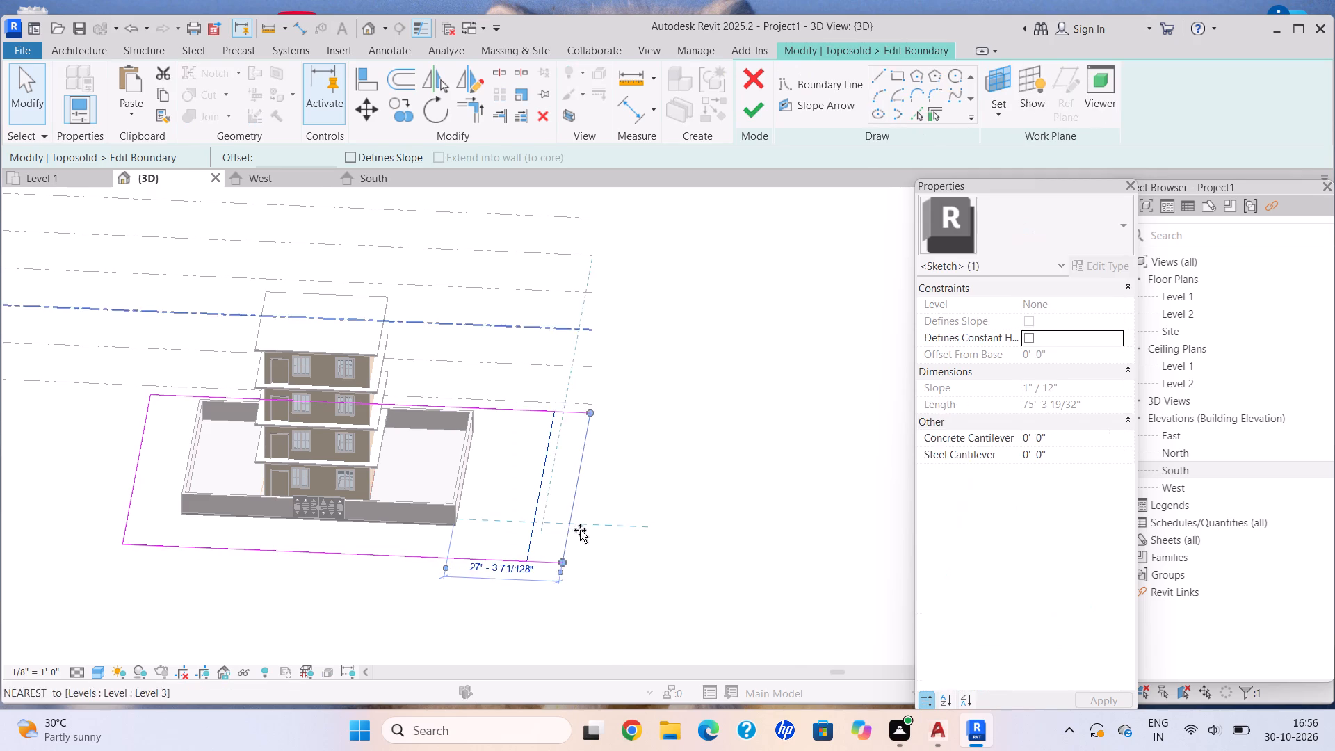
left_click_drag(580, 530, 583, 530)
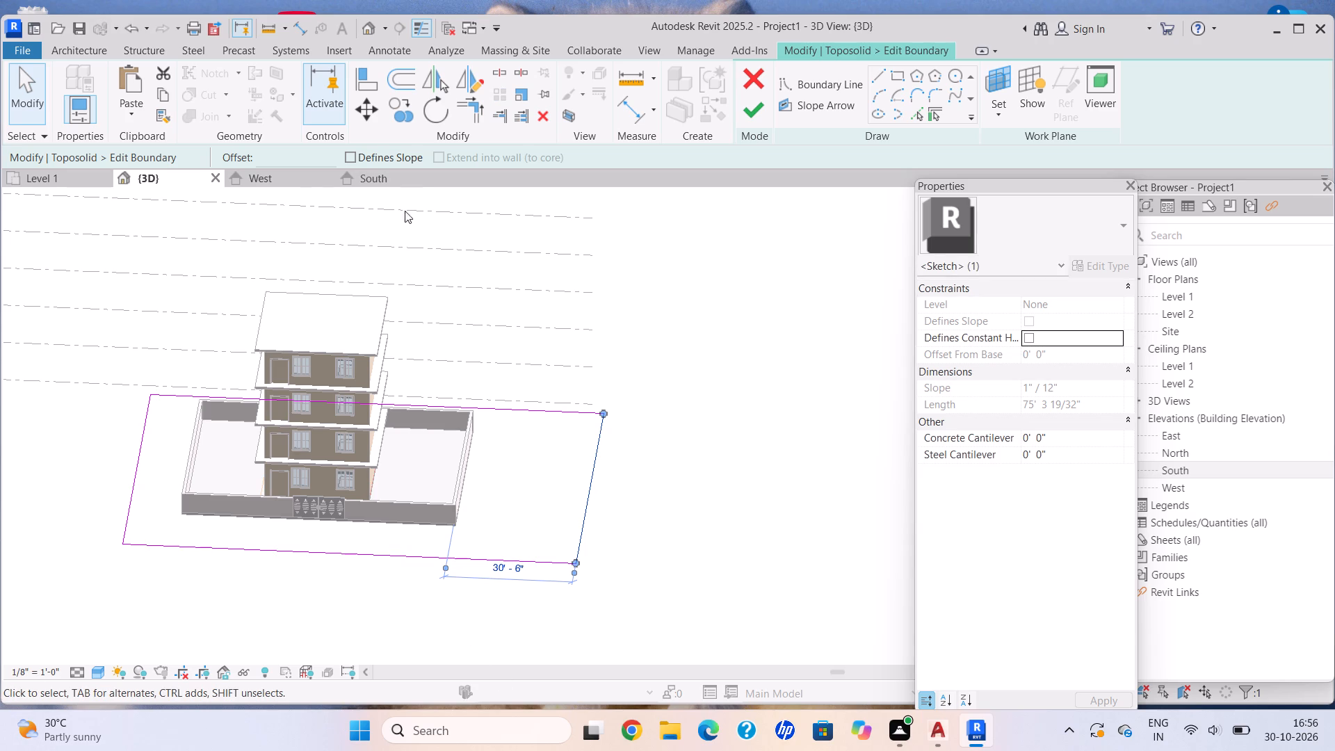
left_click(747, 109)
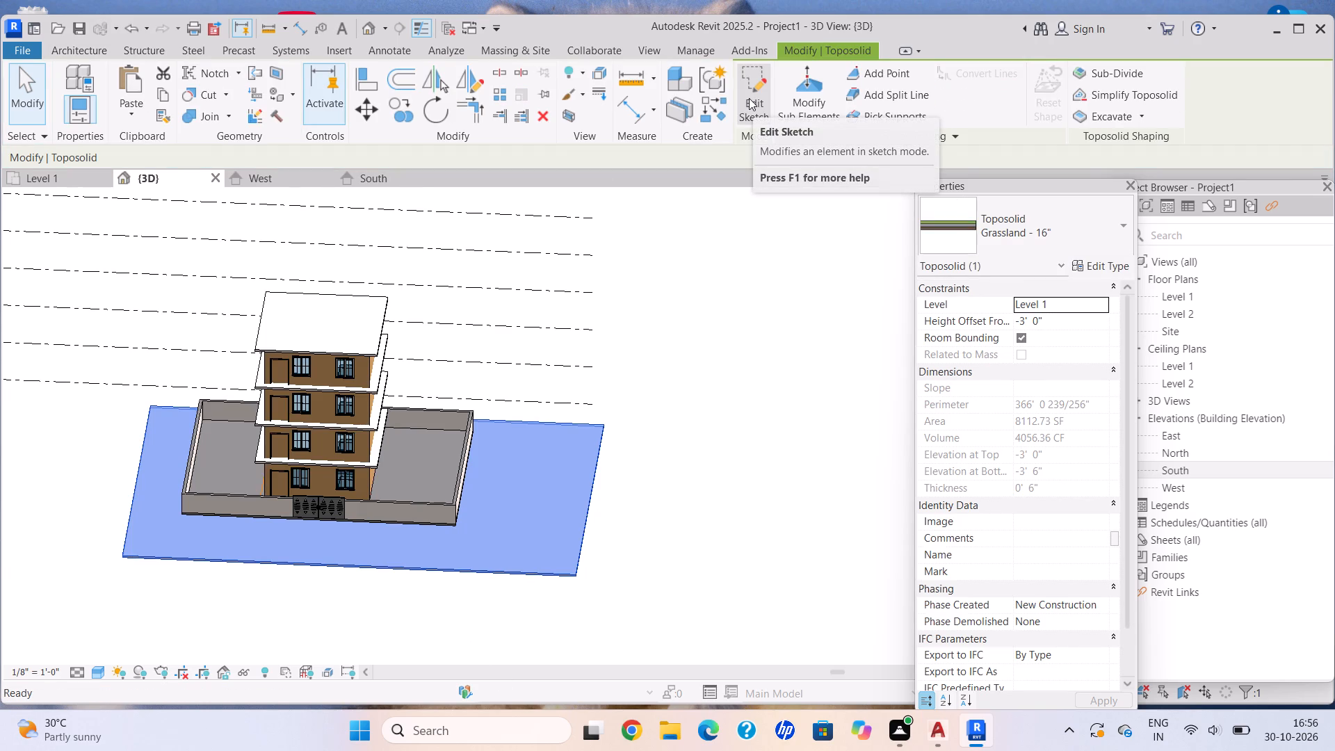
key("Escape")
Extend the grass toposolid's opposite side edge, left when facing the gate, to about 44'-0" from the boundary wall.
scroll(802, 214, "down", 3)
middle_click_drag(742, 284, 718, 314, "shift")
middle_click_drag(616, 387, 481, 439, "shift")
middle_click_drag(459, 444, 248, 481, "shift")
middle_click_drag(555, 464, 427, 392, "shift")
middle_click_drag(421, 355, 424, 315, "shift")
middle_click_drag(683, 485, 483, 498, "shift")
scroll(741, 519, "up", 2)
middle_click_drag(783, 494, 743, 509, "shift")
left_click(623, 521)
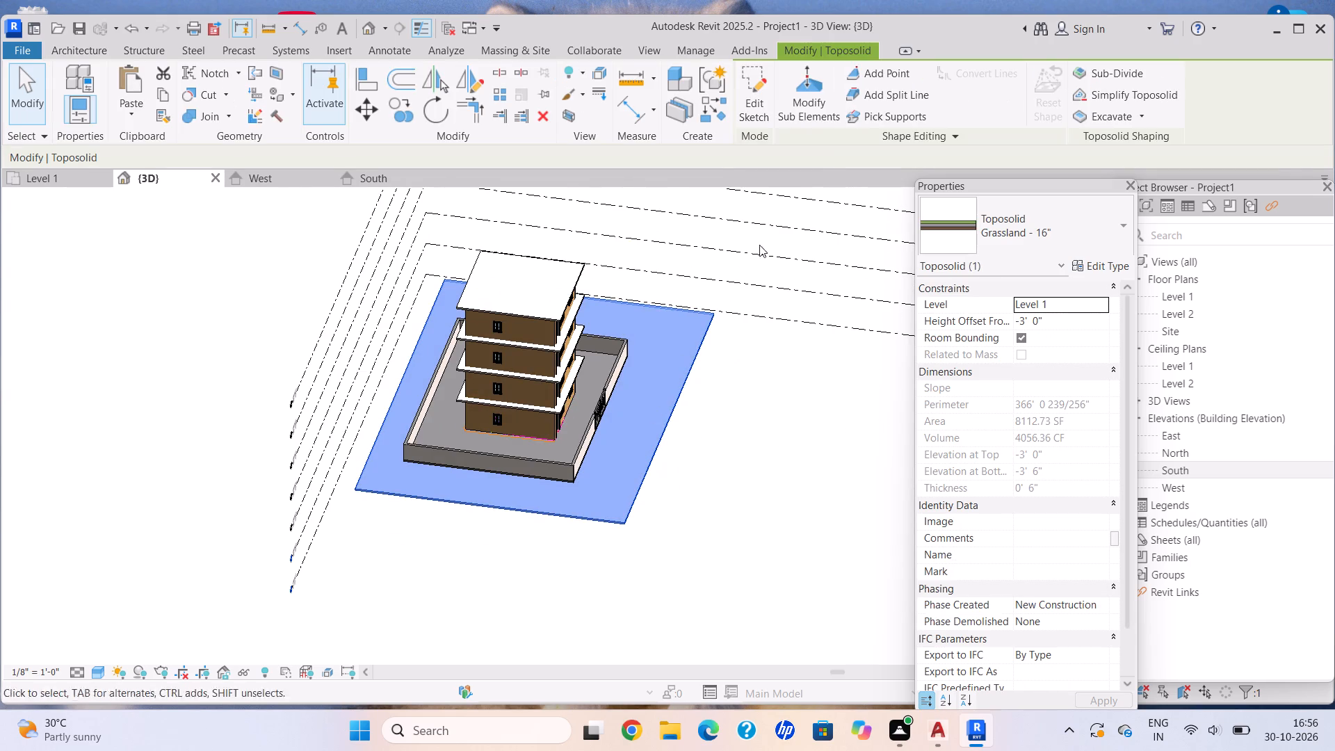
left_click(763, 108)
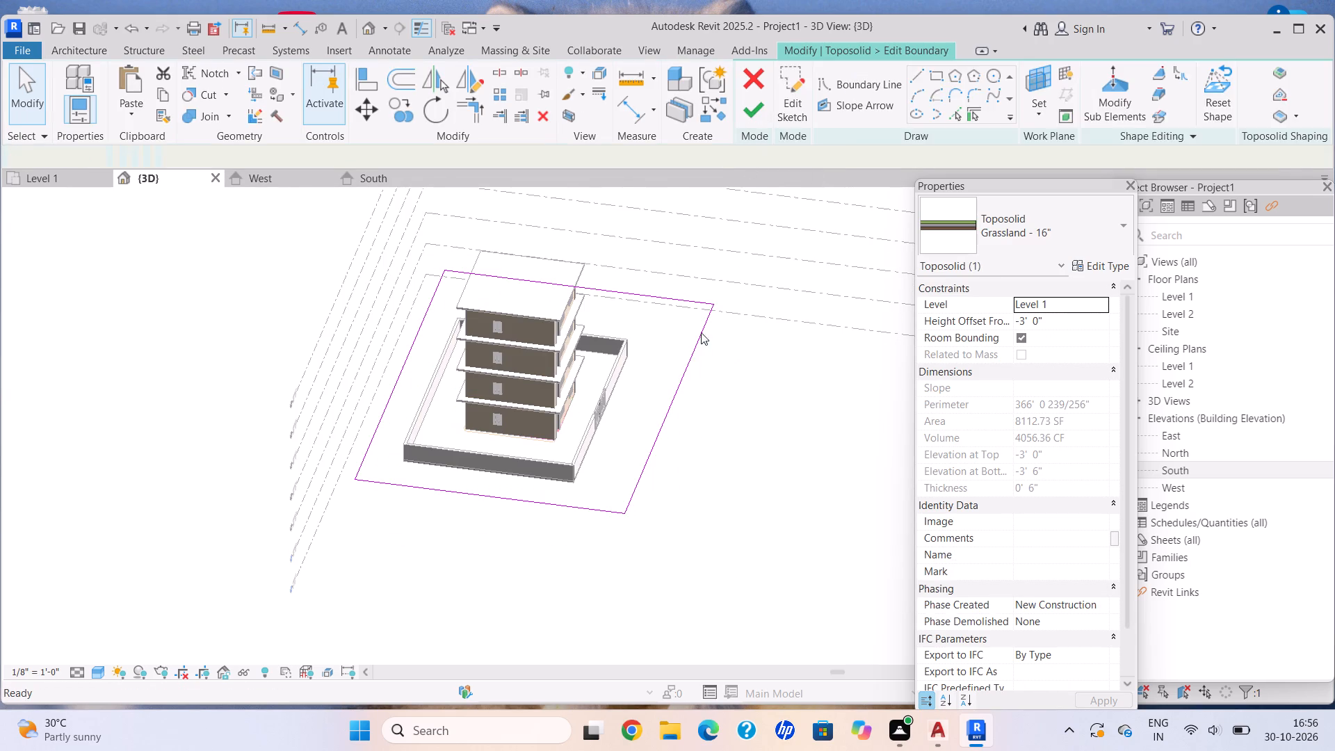
left_click_drag(574, 504, 582, 565)
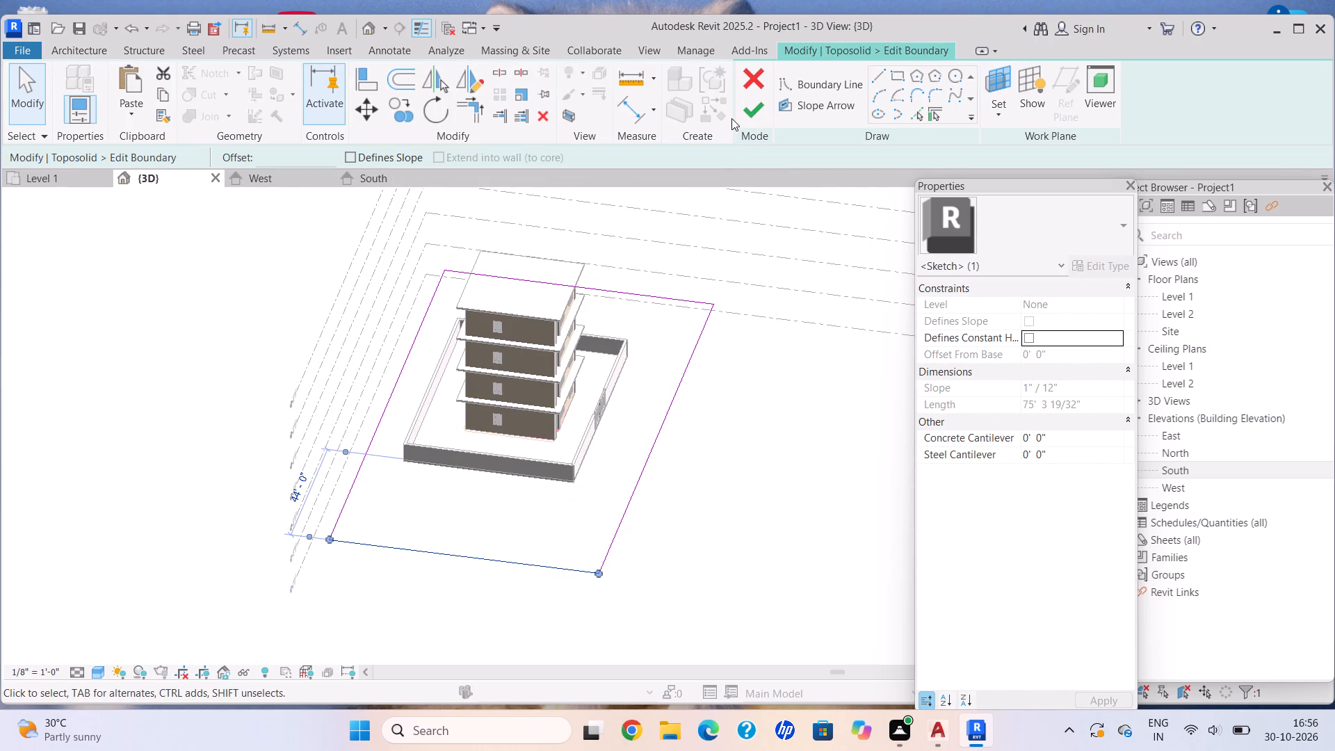
left_click(752, 108)
key("Escape")
Extend the grass toposolid's rear edge, behind the house, to about 24'-0" from the rear boundary wall.
middle_click_drag(672, 405, 565, 417, "shift")
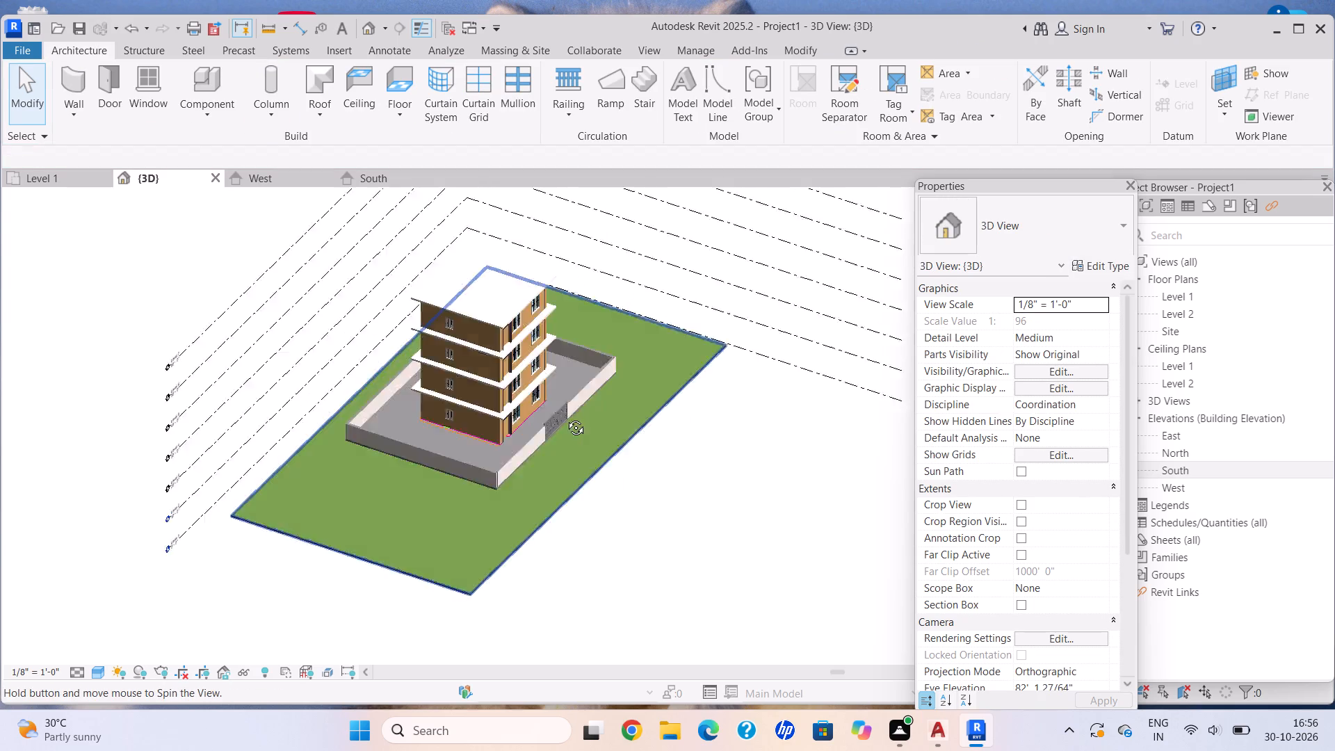
middle_click_drag(565, 417, 373, 415, "shift")
middle_click_drag(573, 417, 358, 469, "shift")
middle_click_drag(570, 447, 462, 501, "shift")
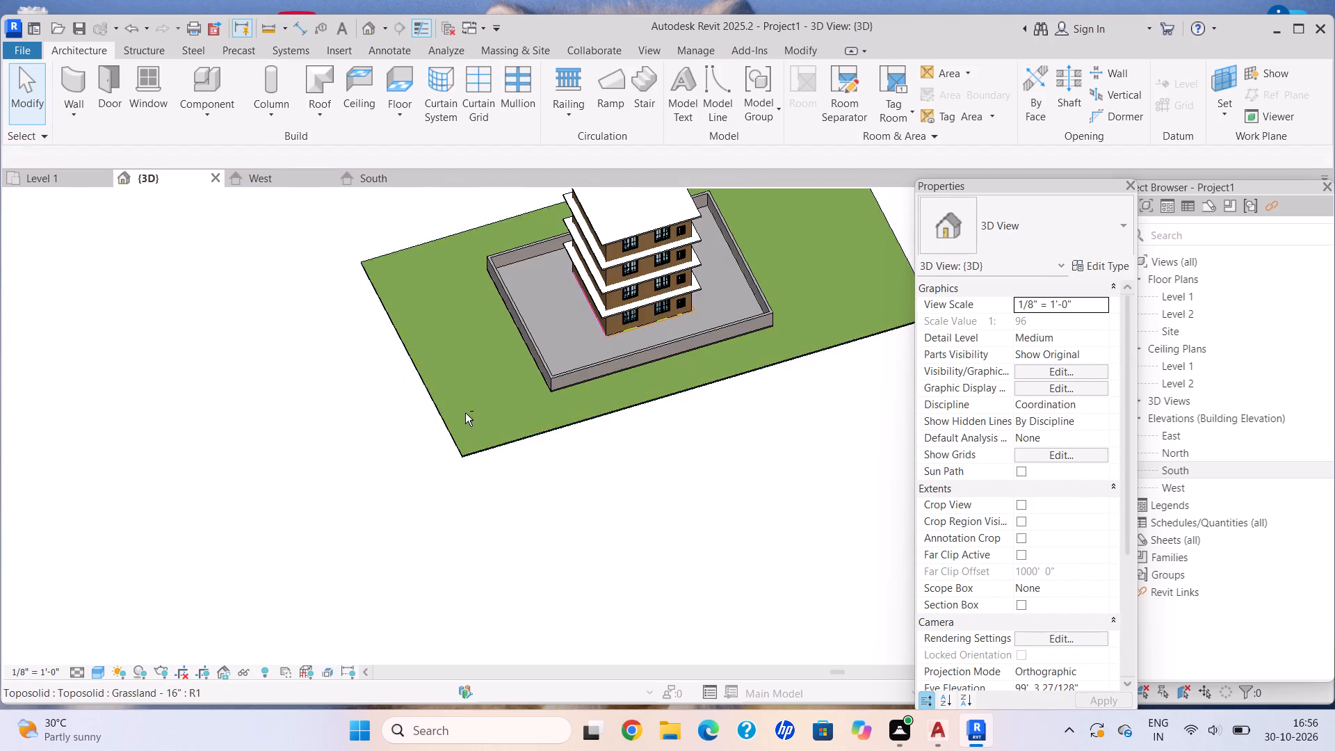
middle_click_drag(467, 410, 740, 297, "shift")
scroll(578, 372, "down", 4)
middle_click_drag(601, 385, 633, 413)
middle_click_drag(631, 417, 562, 390, "shift")
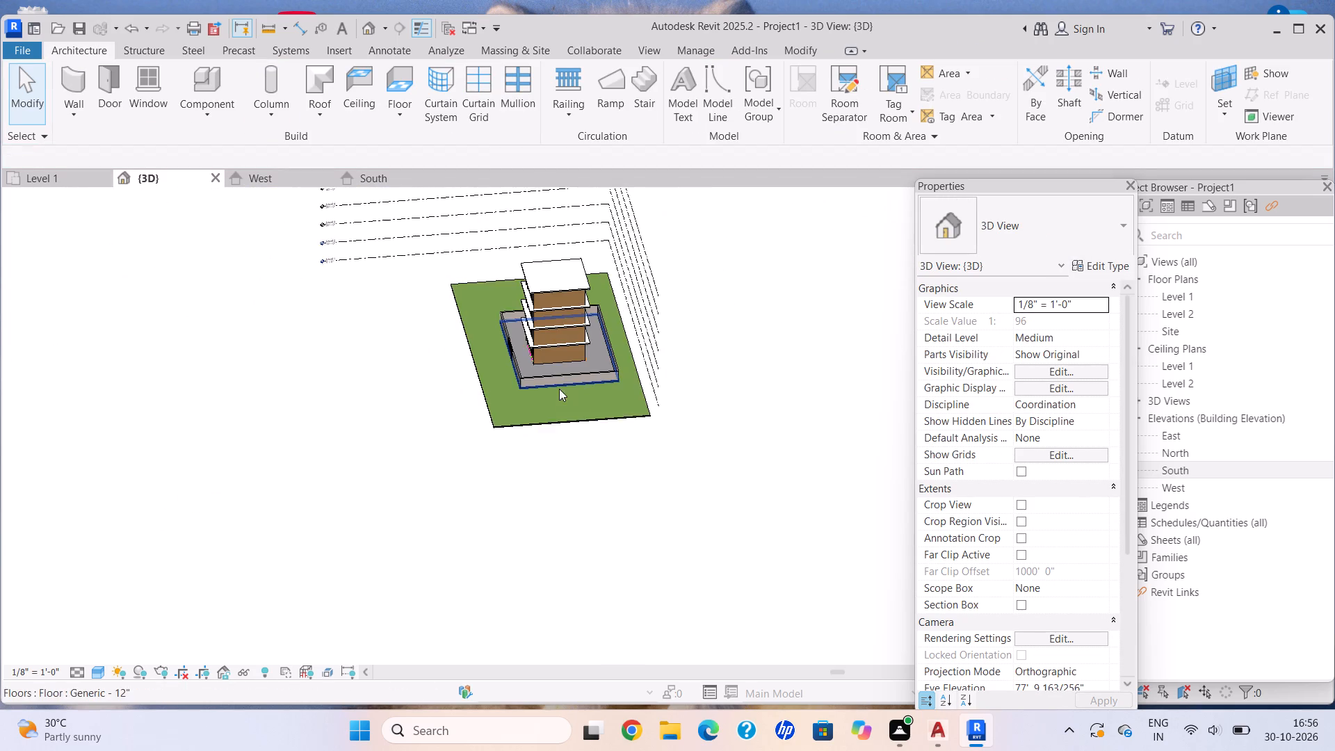
middle_click_drag(636, 399, 599, 392, "shift")
scroll(609, 396, "up", 4)
left_click(659, 400)
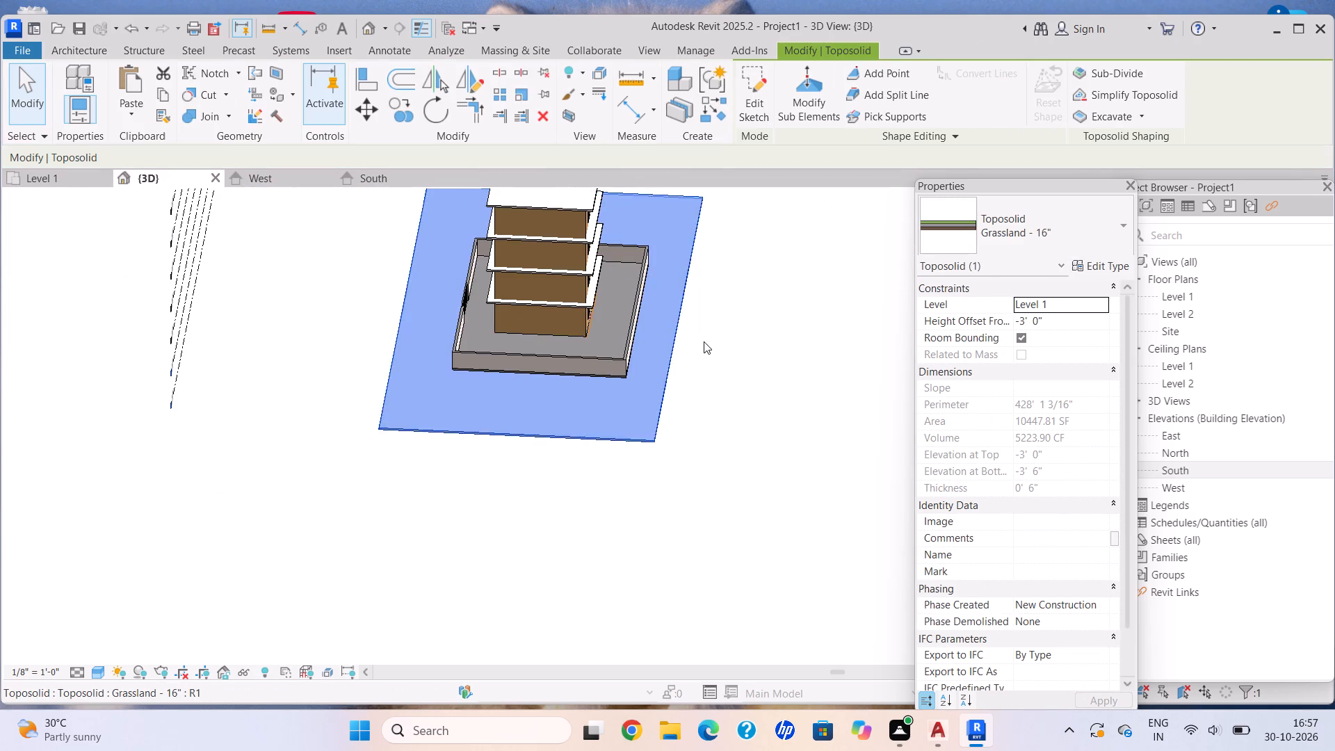
middle_click_drag(709, 341, 610, 466)
left_click(761, 104)
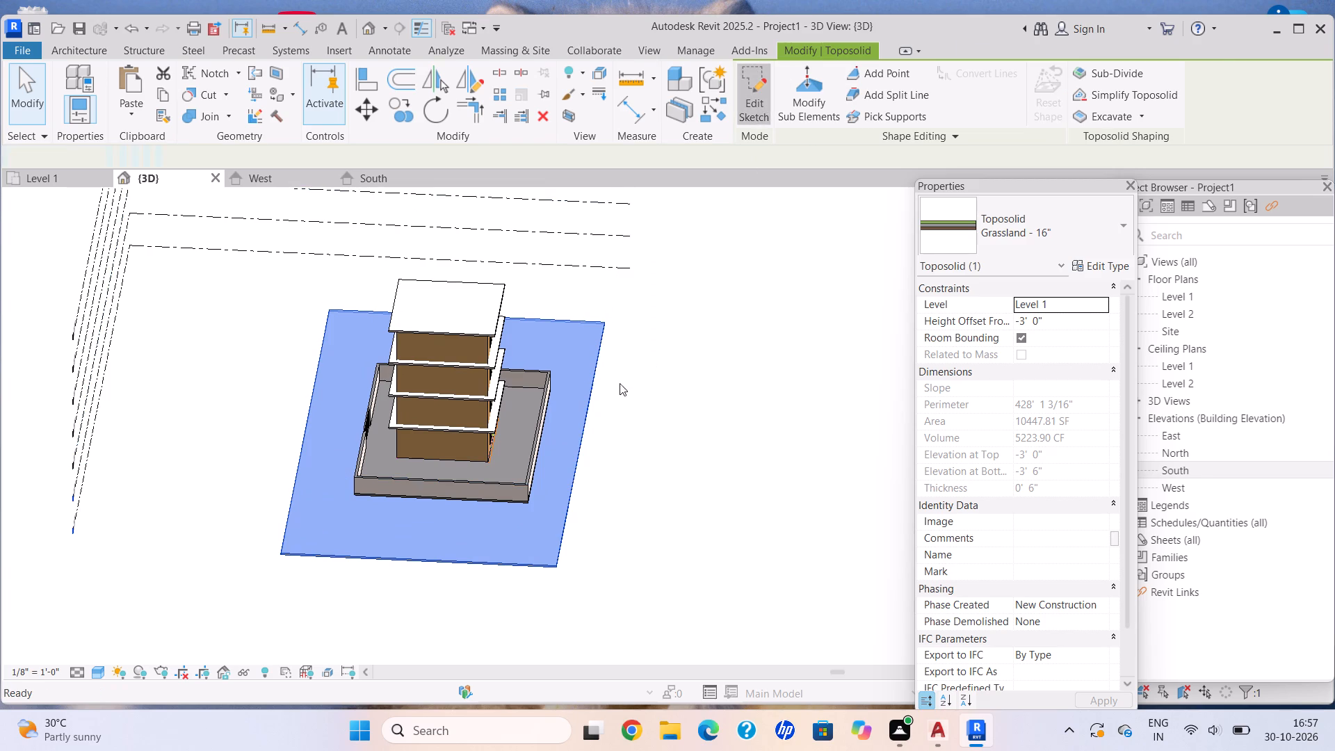
left_click_drag(581, 429, 627, 438)
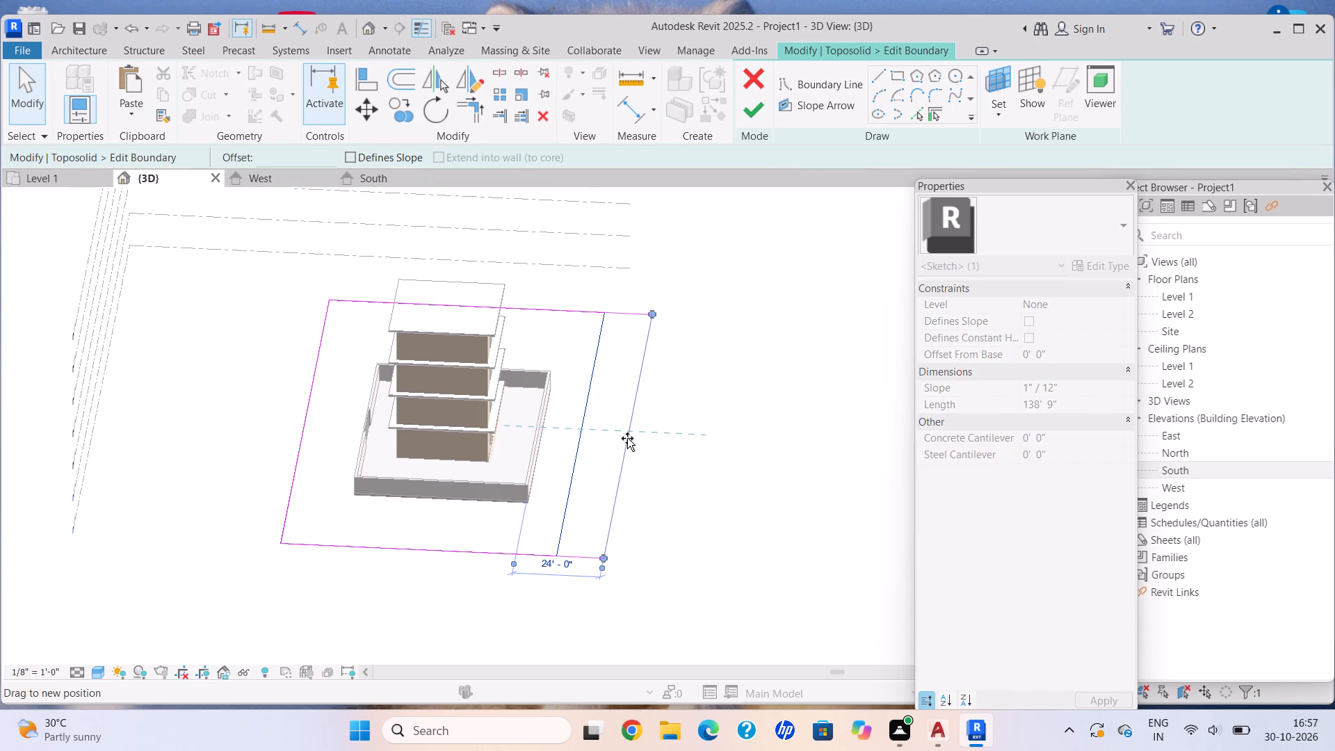
left_click_drag(627, 438, 628, 439)
left_click(757, 111)
key("Escape")
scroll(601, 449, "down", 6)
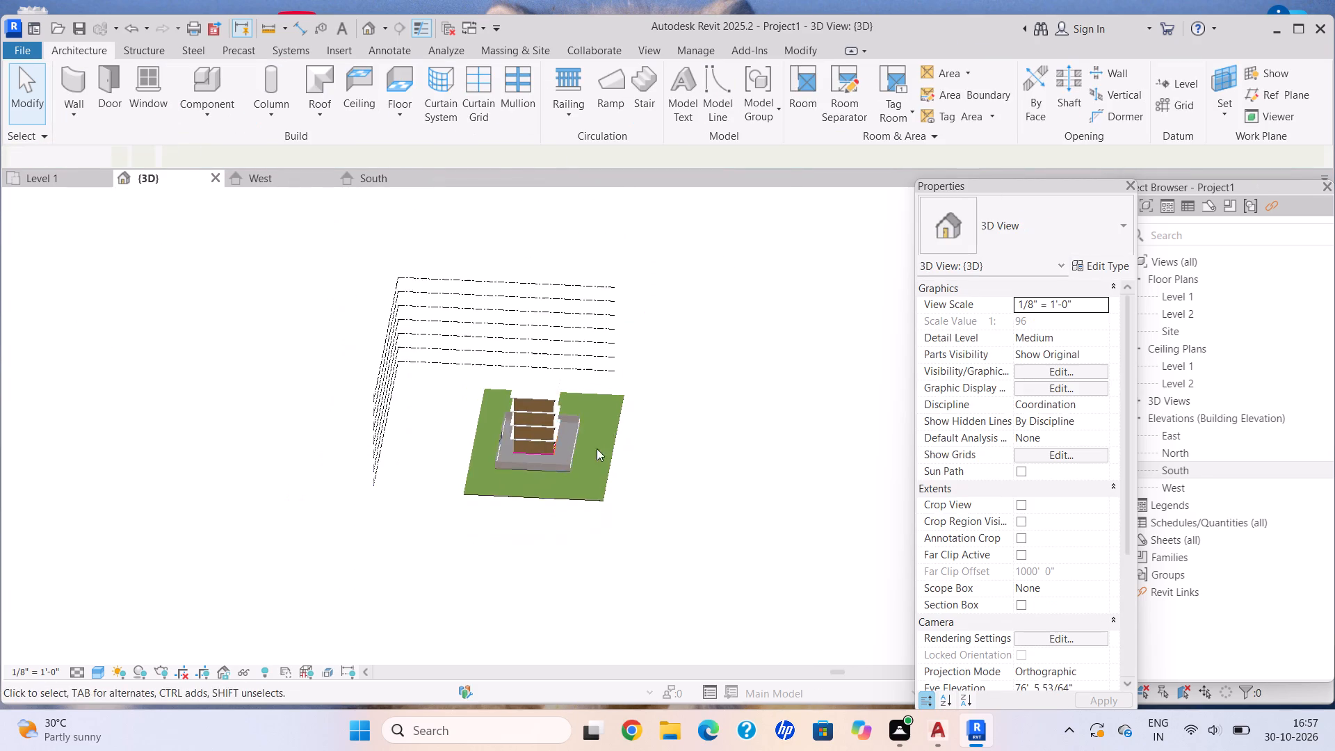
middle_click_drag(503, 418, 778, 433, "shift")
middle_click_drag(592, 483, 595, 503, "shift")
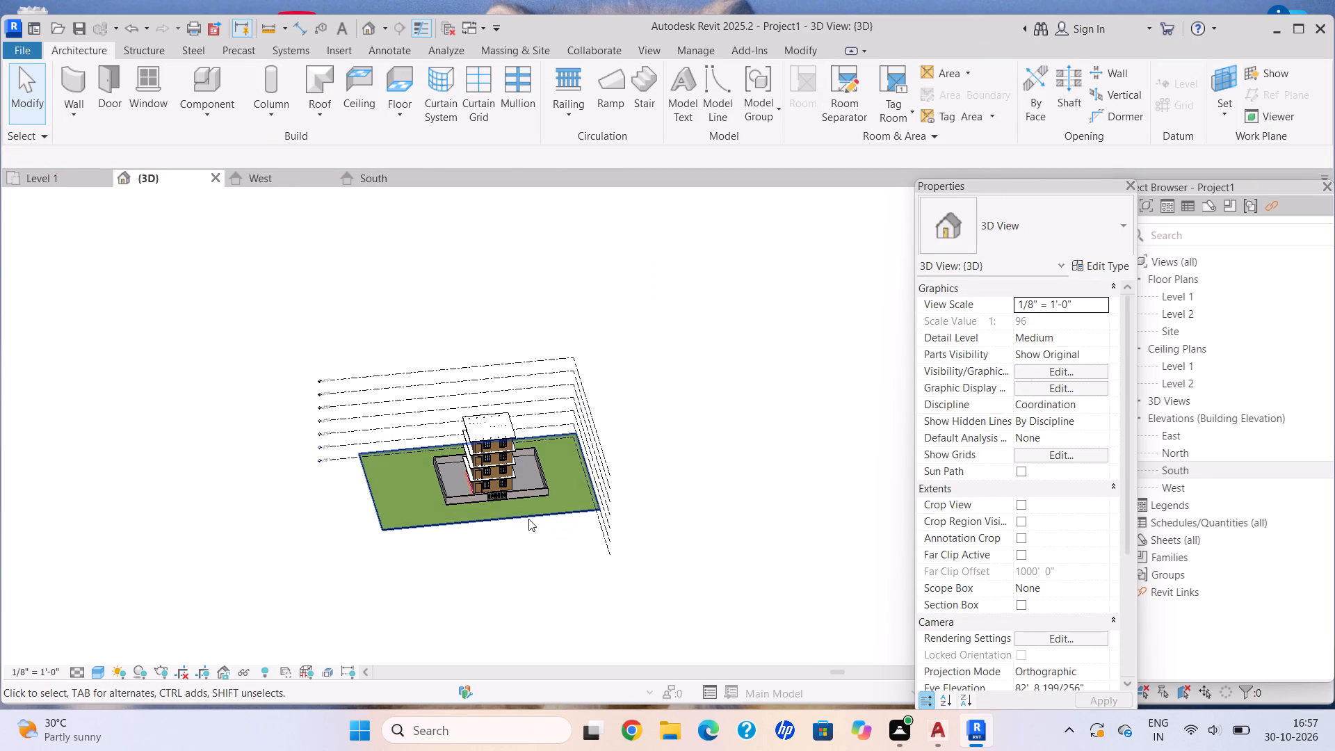
Edit the grass toposolid's boundary, extending its front edge on the gate side to about 24'-0" from the front boundary wall.
left_click(528, 519)
left_click(764, 118)
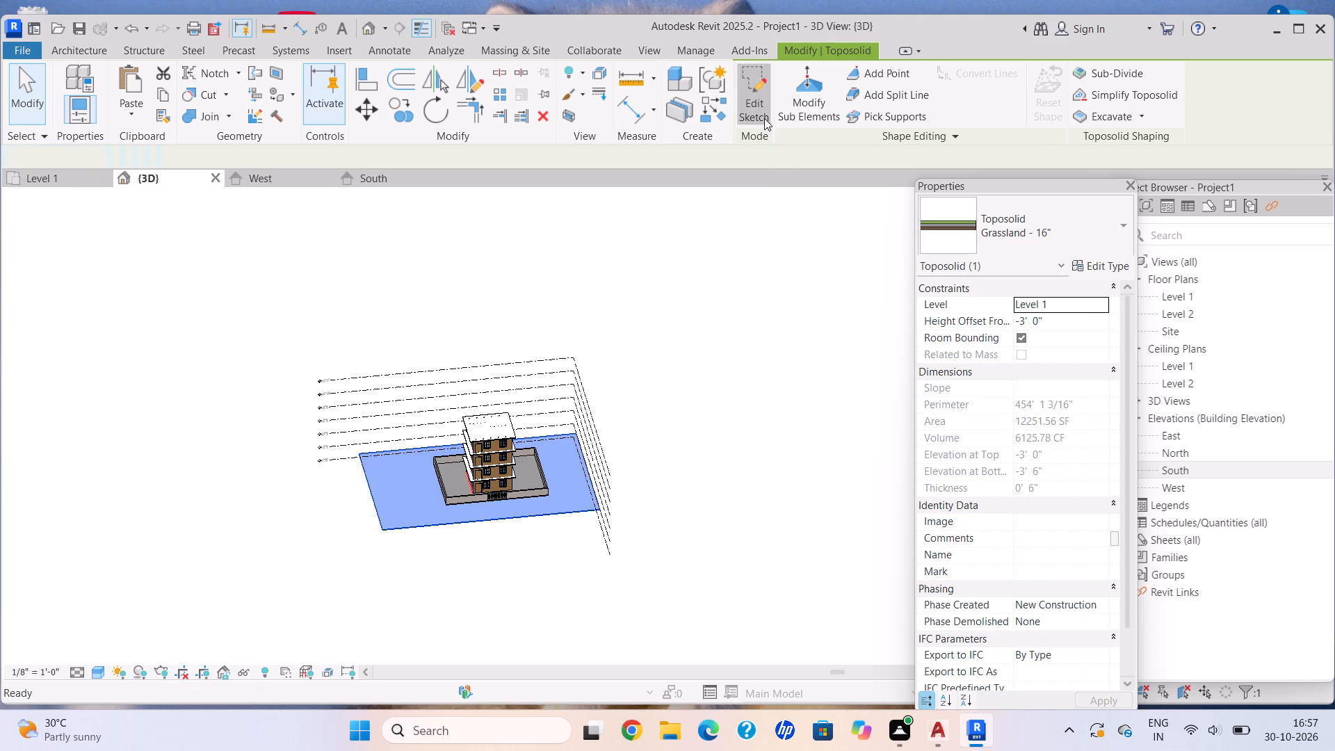
scroll(486, 517, "up", 3)
left_click_drag(477, 516, 505, 524)
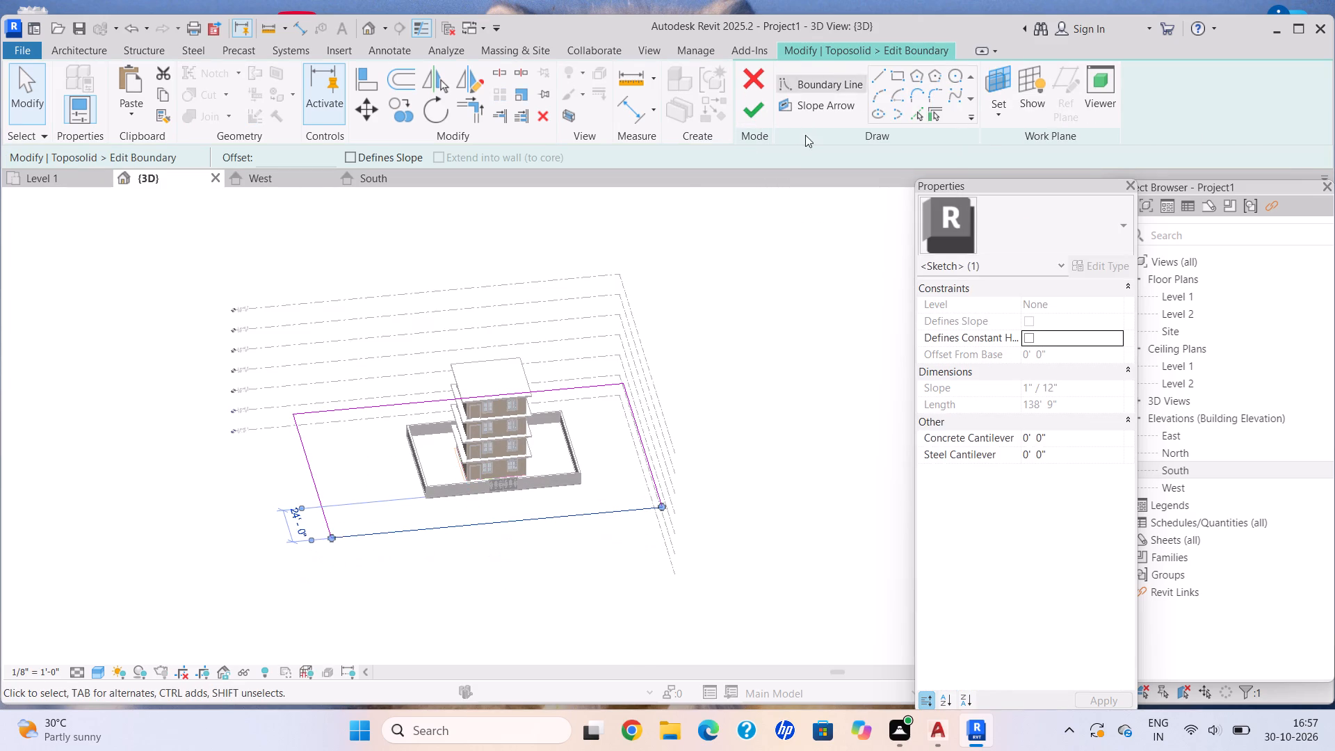
left_click(763, 100)
key("Escape")
Extend the grass toposolid's side edge, right when facing the gate, to about 40'-0" from the boundary wall.
scroll(745, 373, "down", 2)
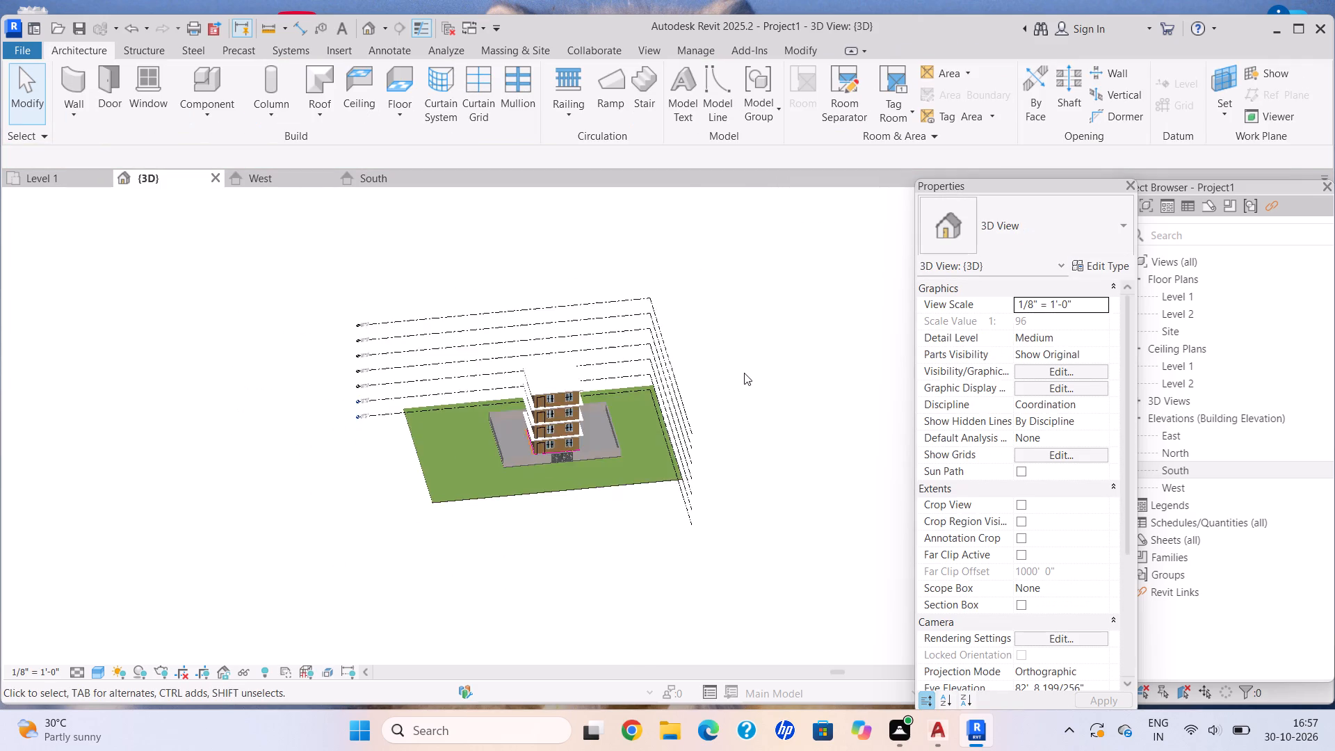
middle_click_drag(665, 398, 626, 401, "shift")
middle_click_drag(621, 403, 529, 401, "shift")
middle_click_drag(510, 402, 492, 403, "shift")
middle_click_drag(552, 422, 702, 404, "shift")
scroll(578, 406, "up", 1, "shift")
scroll(699, 446, "up", 1)
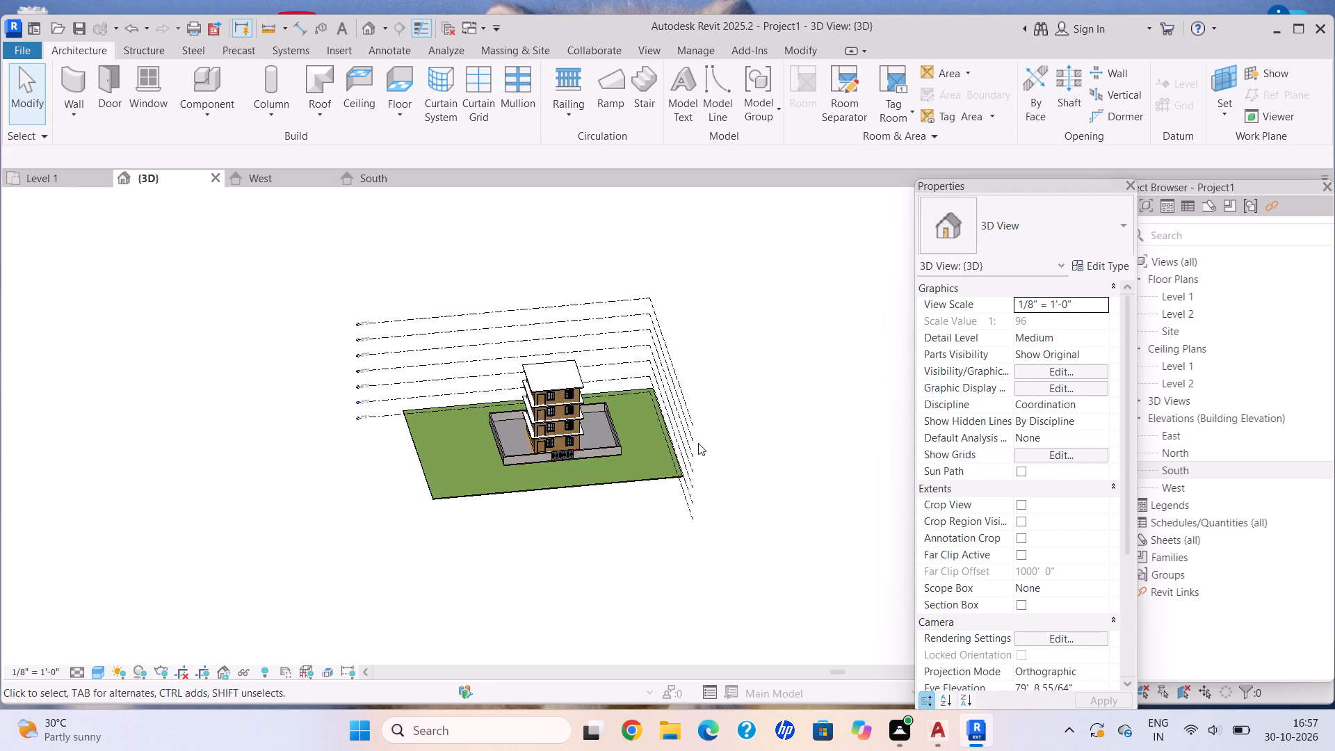
scroll(698, 443, "up", 1)
middle_click_drag(678, 435, 624, 432, "shift")
left_click(631, 498)
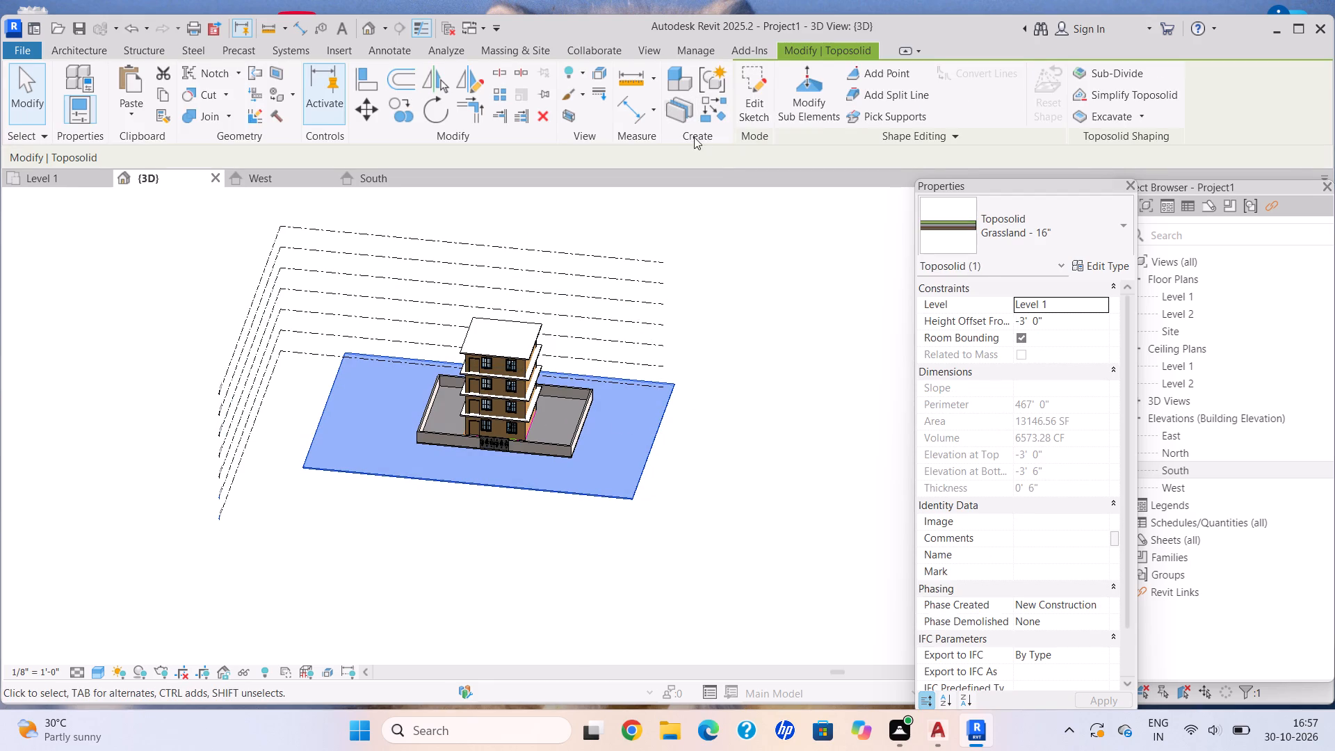
left_click(756, 111)
left_click_drag(648, 453, 665, 458)
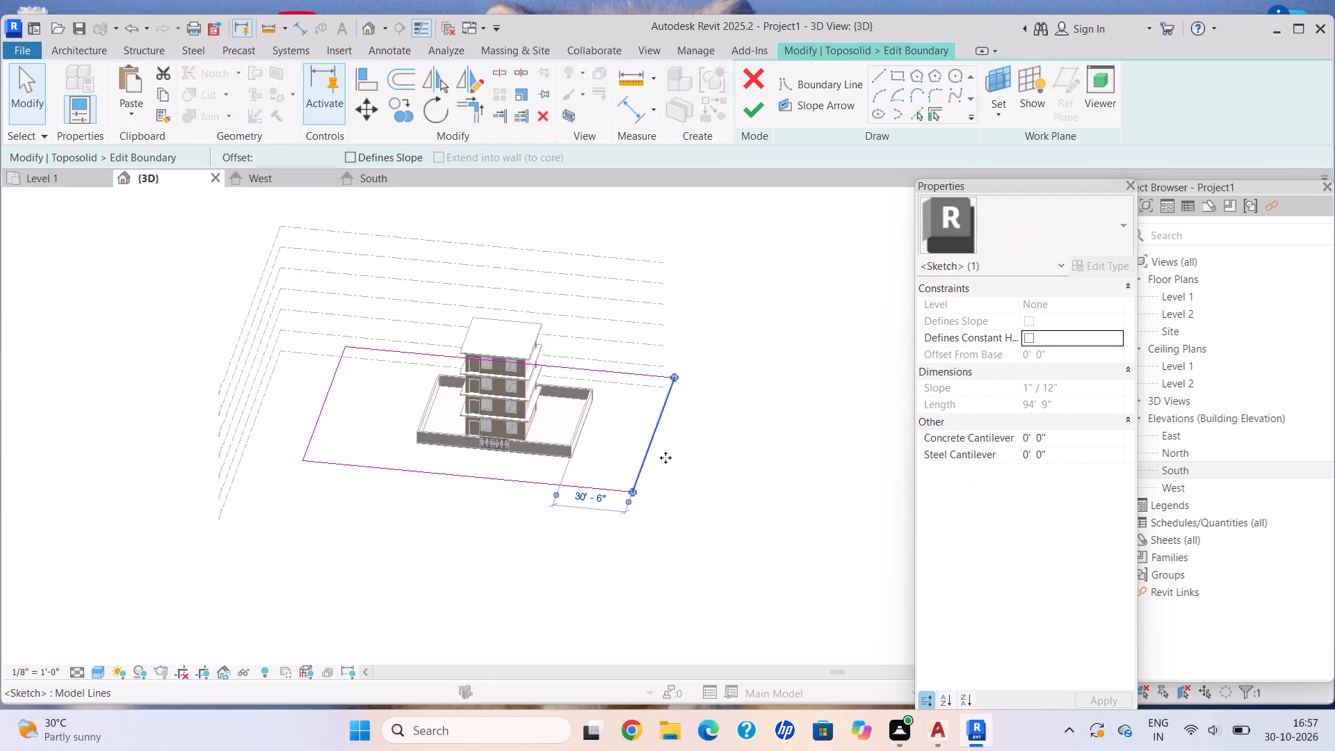
left_click_drag(665, 458, 667, 462)
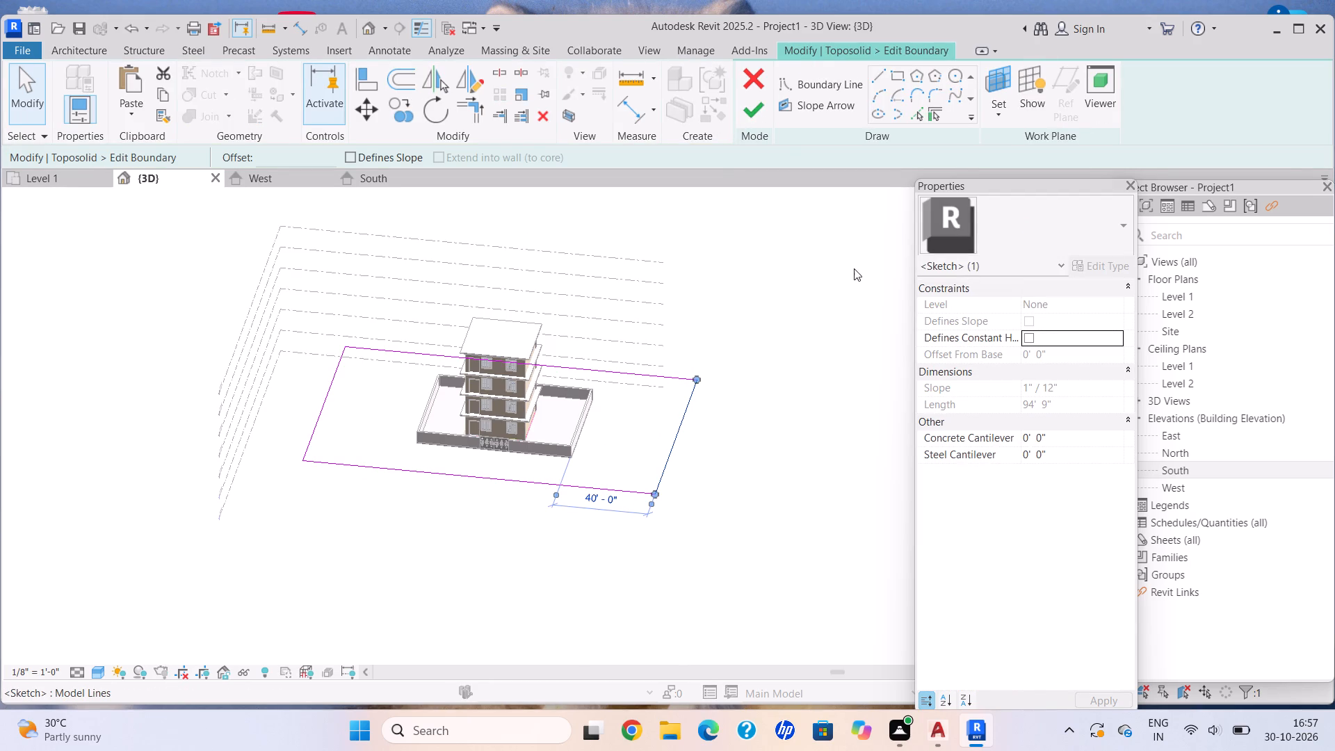
left_click(763, 112)
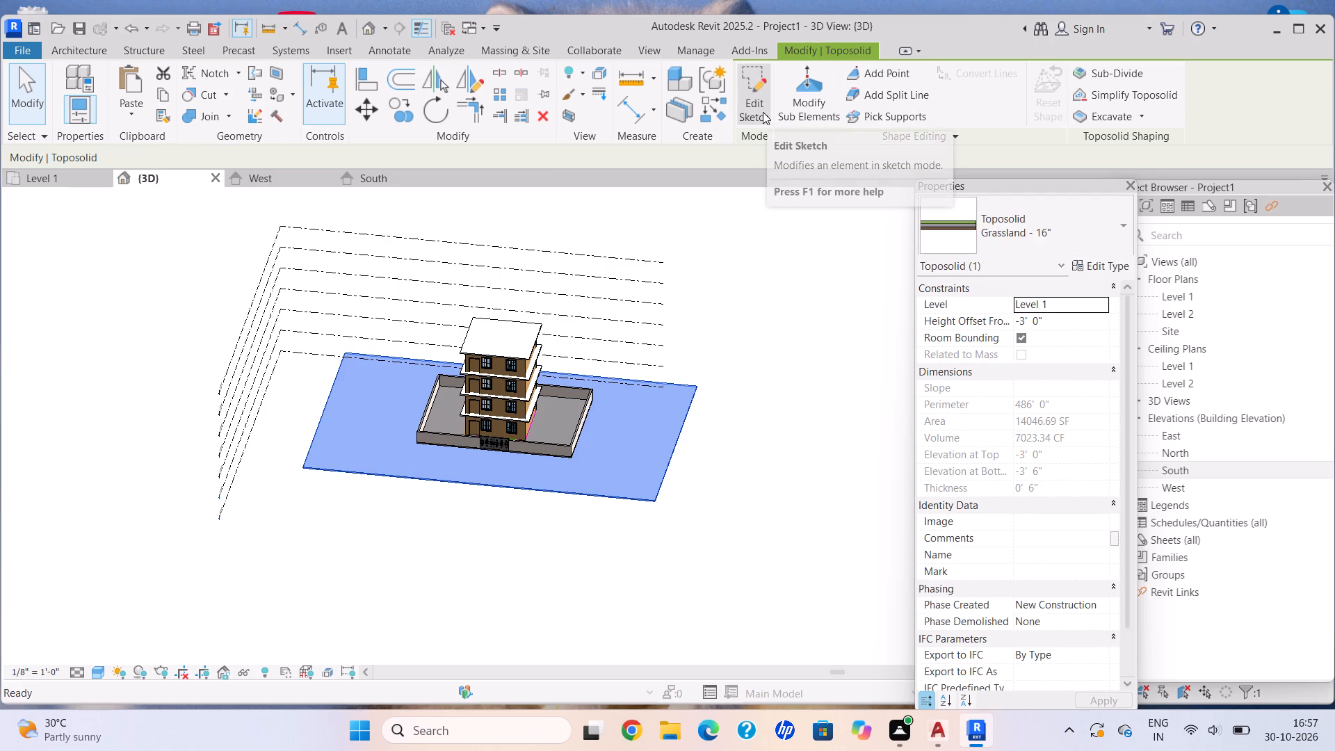
key("Escape")
Examine the enlarged grass site around the house and boundary walls from several angles.
scroll(686, 303, "down", 4)
middle_click_drag(672, 318, 574, 383, "shift")
scroll(572, 383, "down", 1)
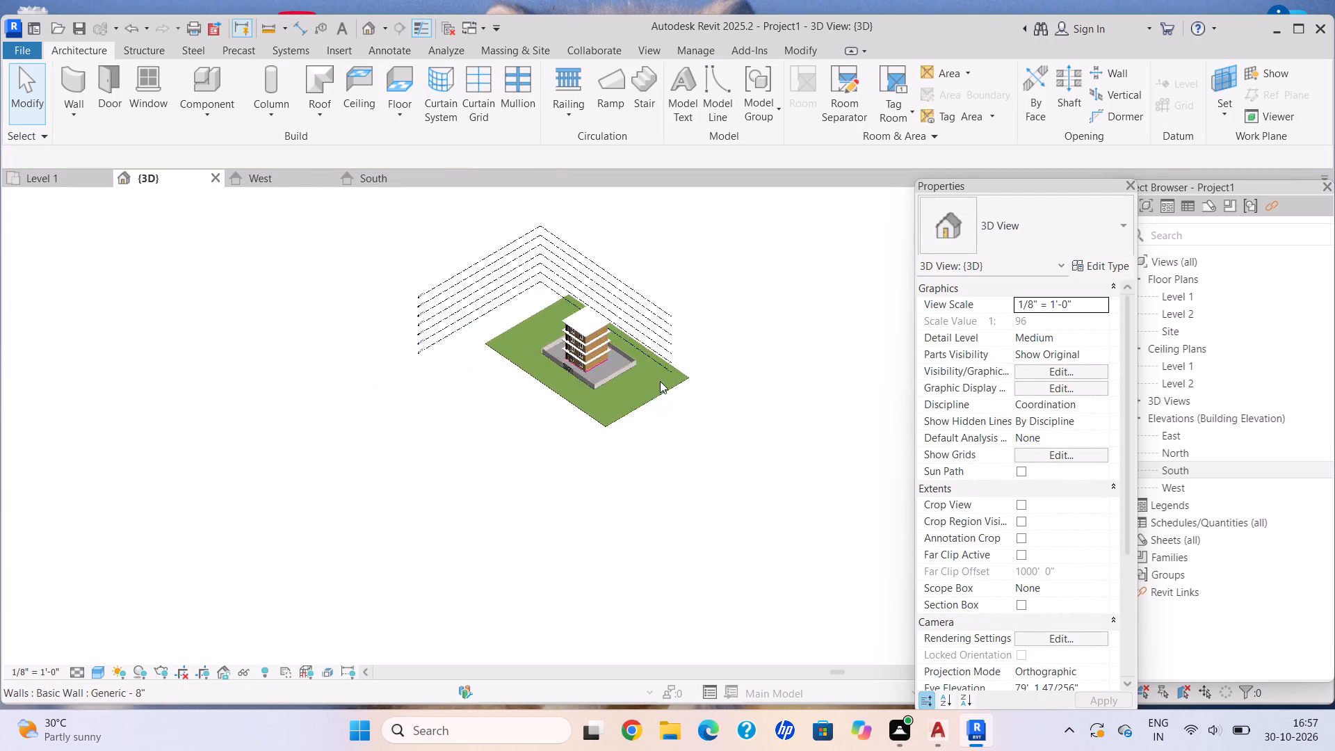
scroll(675, 378, "up", 5)
key("Escape")
middle_click_drag(475, 374, 565, 364, "shift")
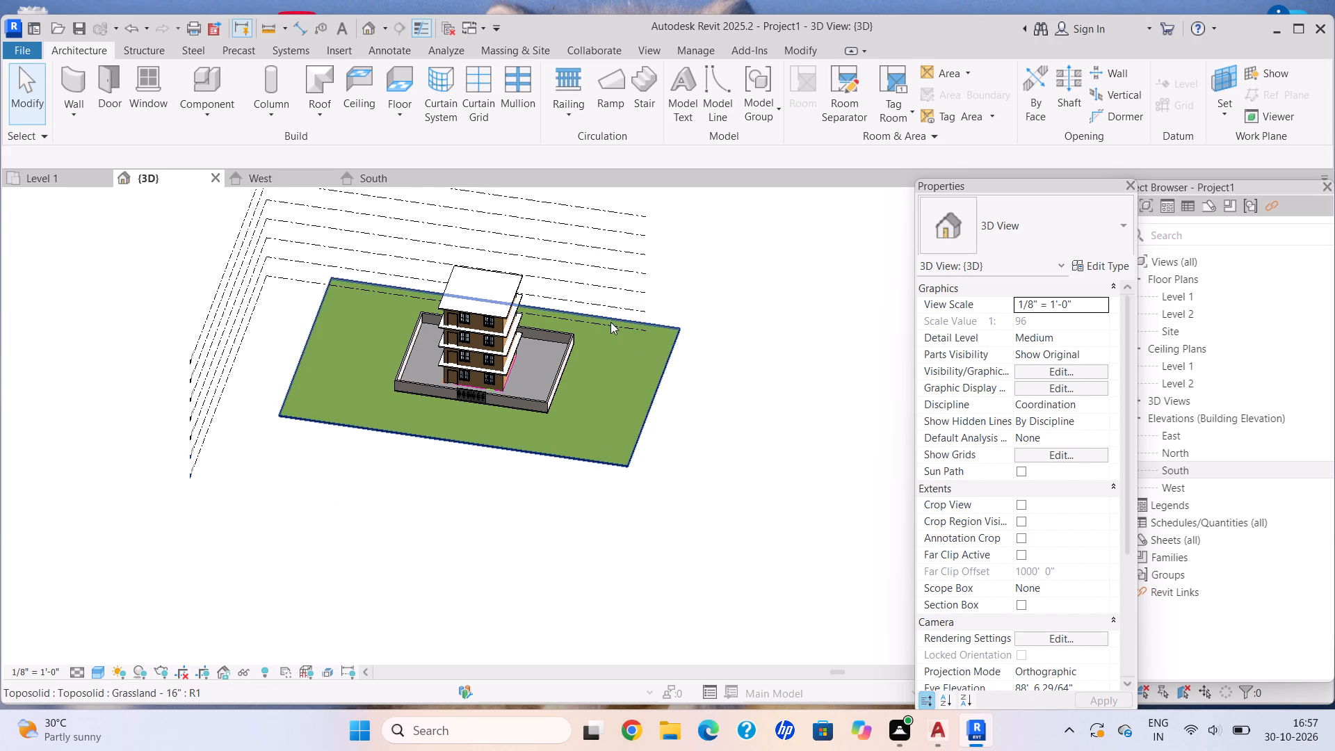
middle_click_drag(649, 372, 754, 432)
middle_click_drag(738, 431, 784, 449, "shift")
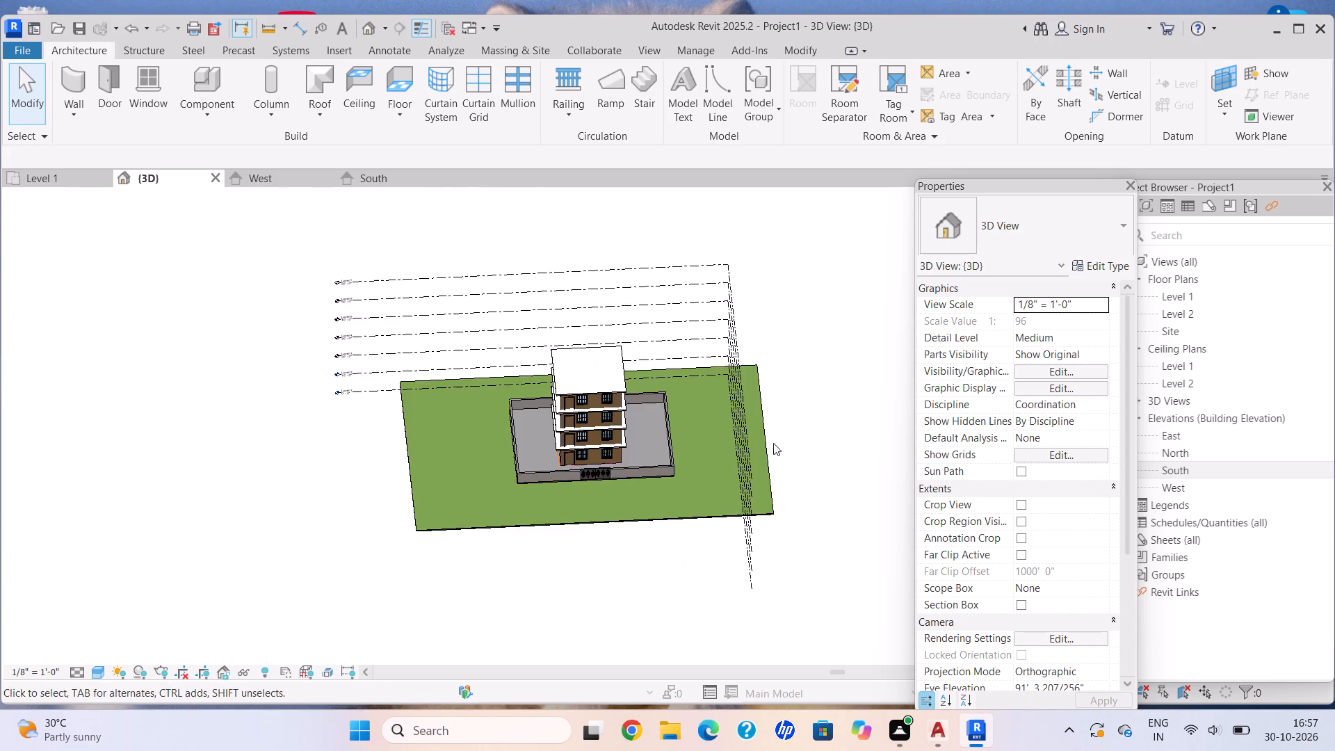
scroll(734, 465, "up", 1)
key("Escape")
middle_click_drag(737, 477, 712, 442, "shift")
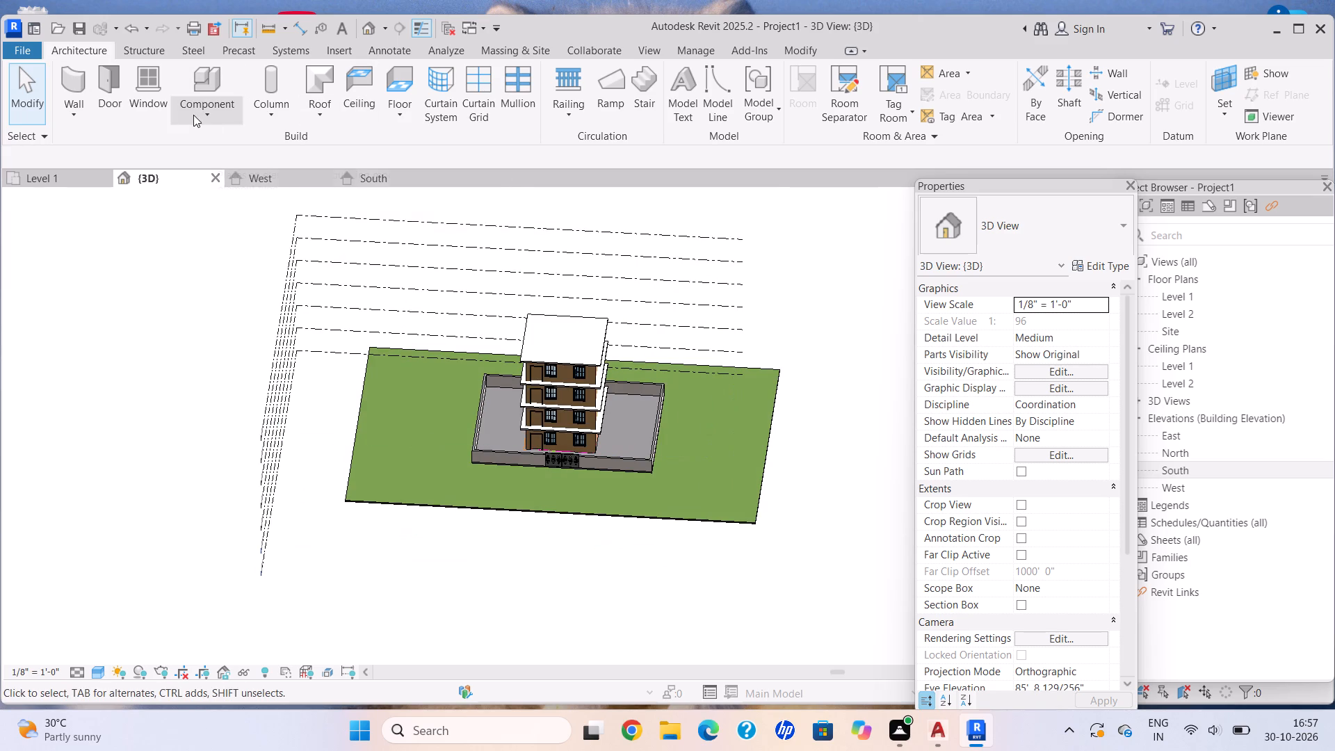
Create an in-place component in the Generic Models category, keeping the default name, and start an extrusion in it.
left_click(193, 115)
left_click(254, 191)
scroll(664, 357, "down", 8)
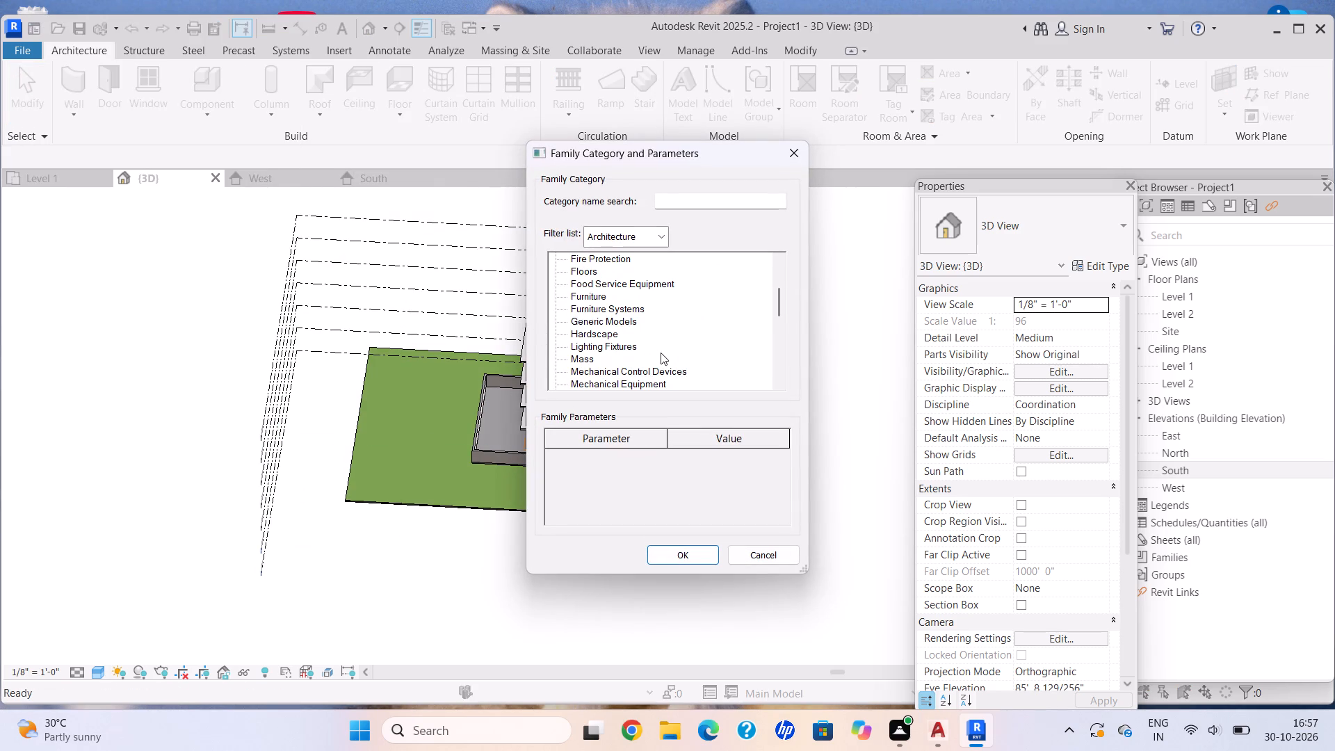
left_click(625, 324)
left_click(662, 558)
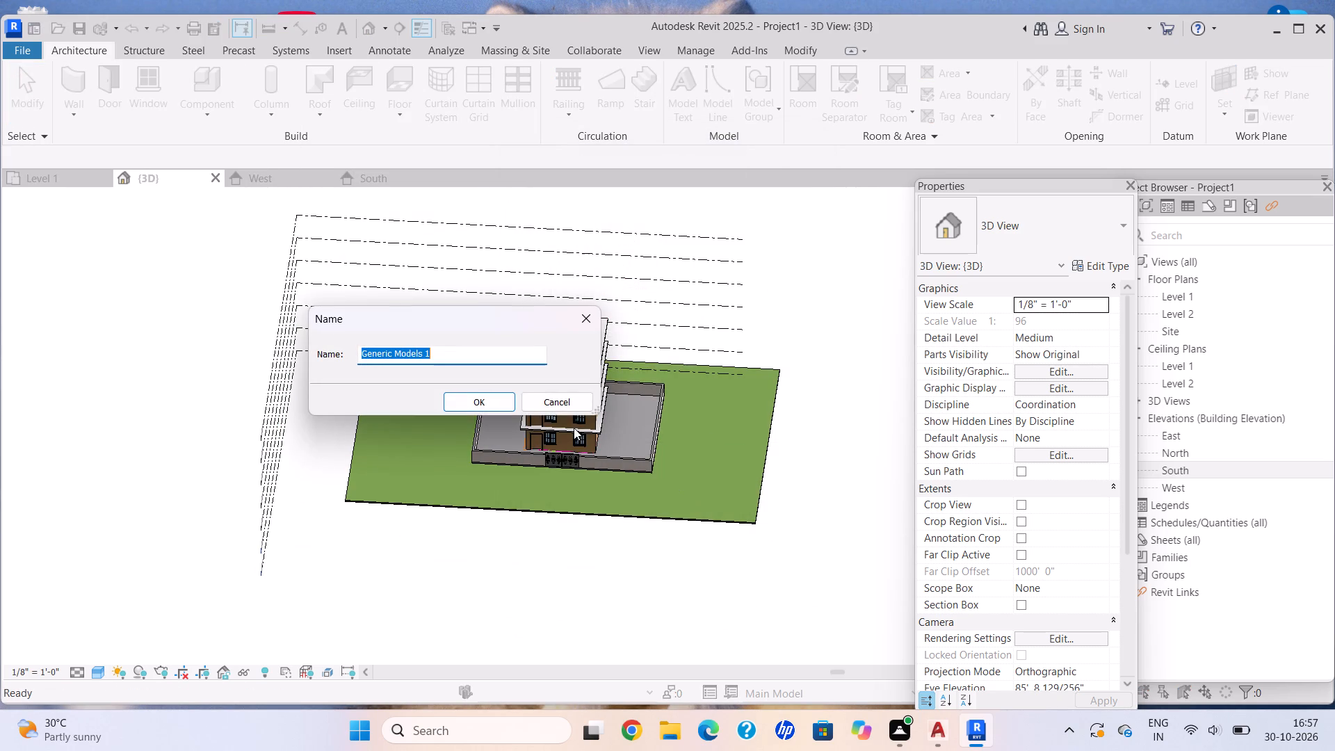
left_click(487, 404)
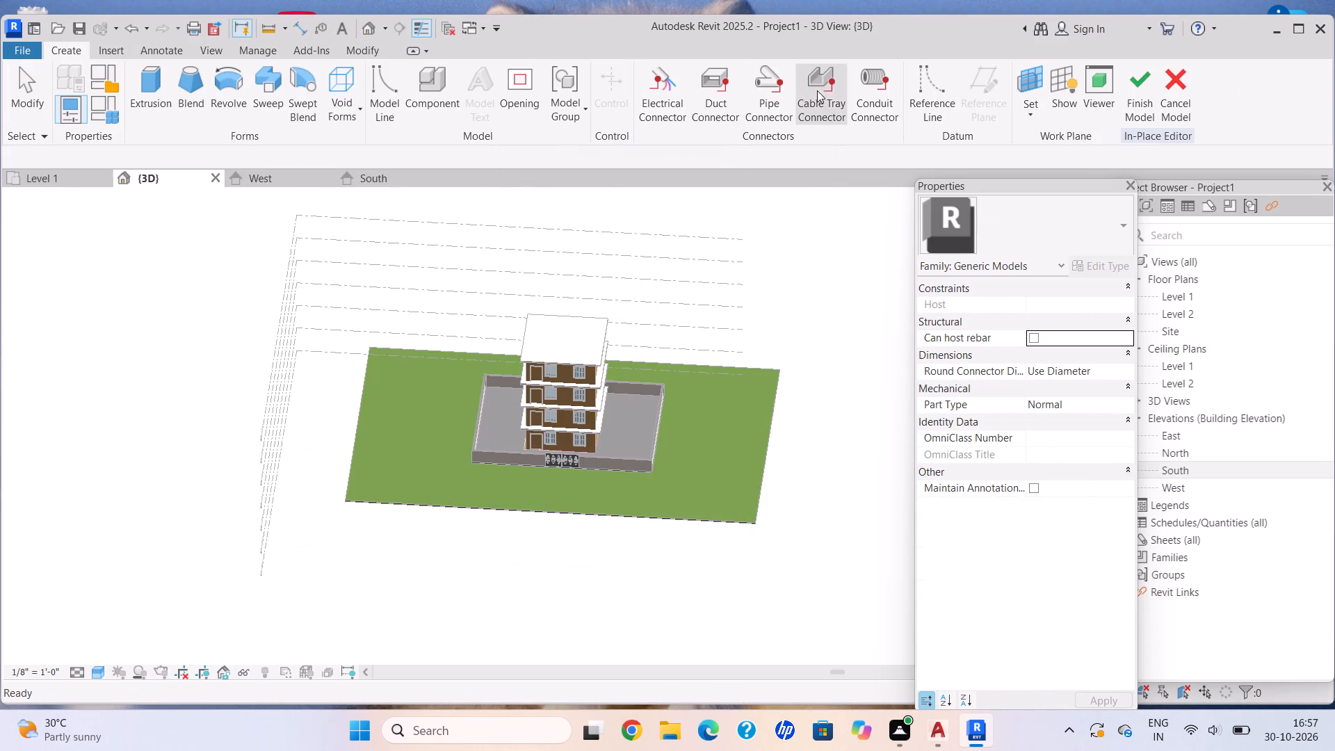
left_click(71, 54)
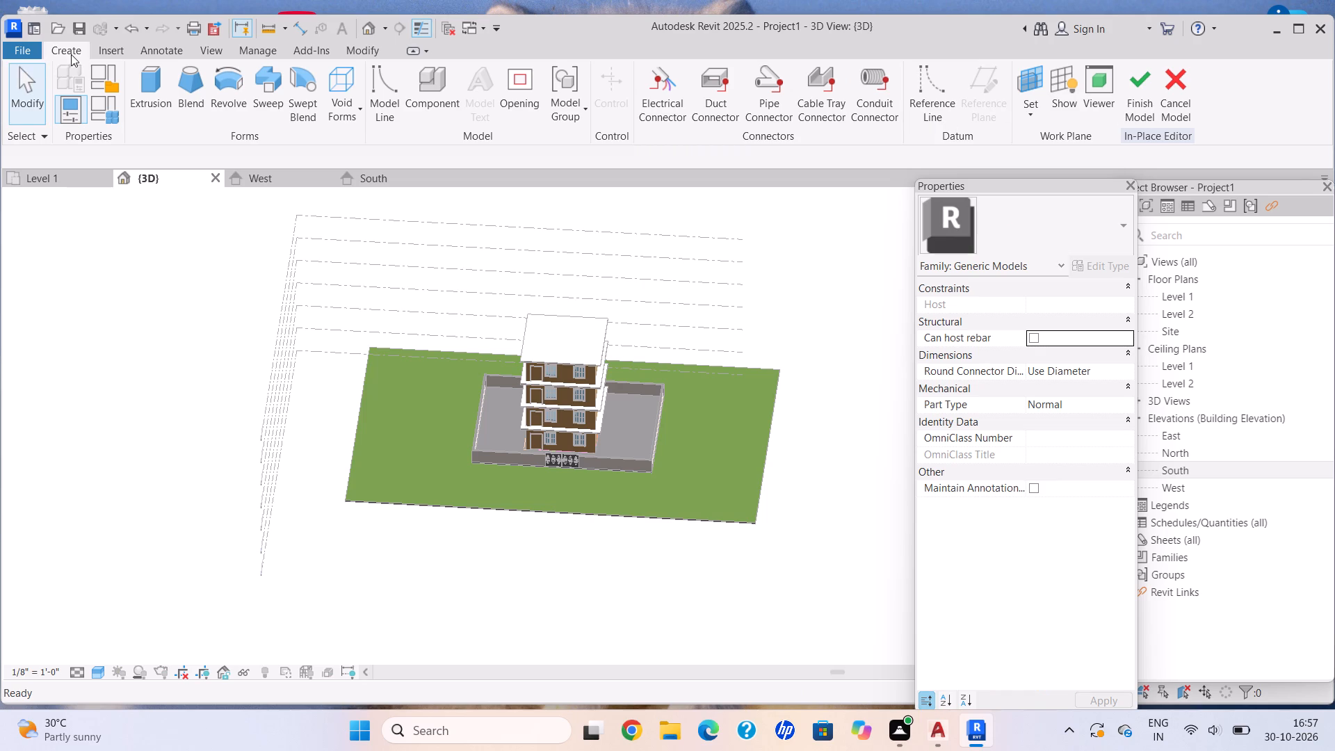
left_click(154, 106)
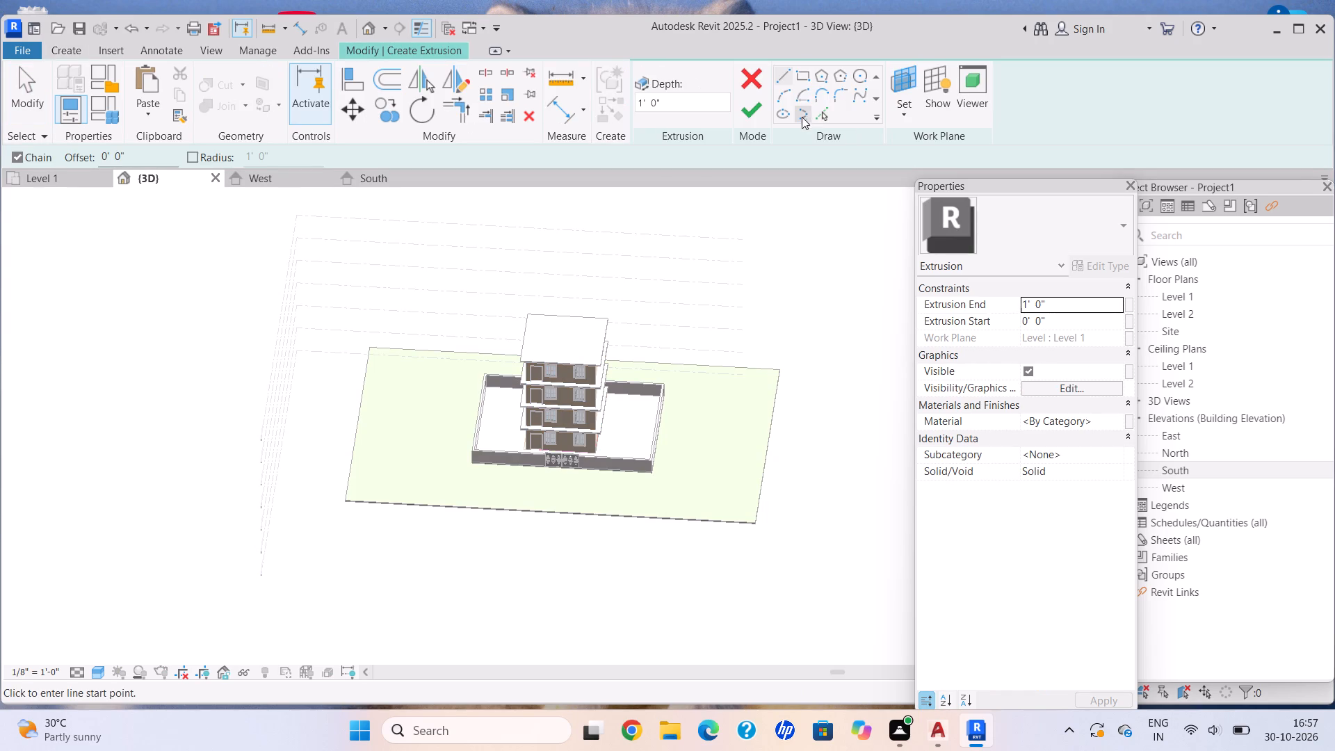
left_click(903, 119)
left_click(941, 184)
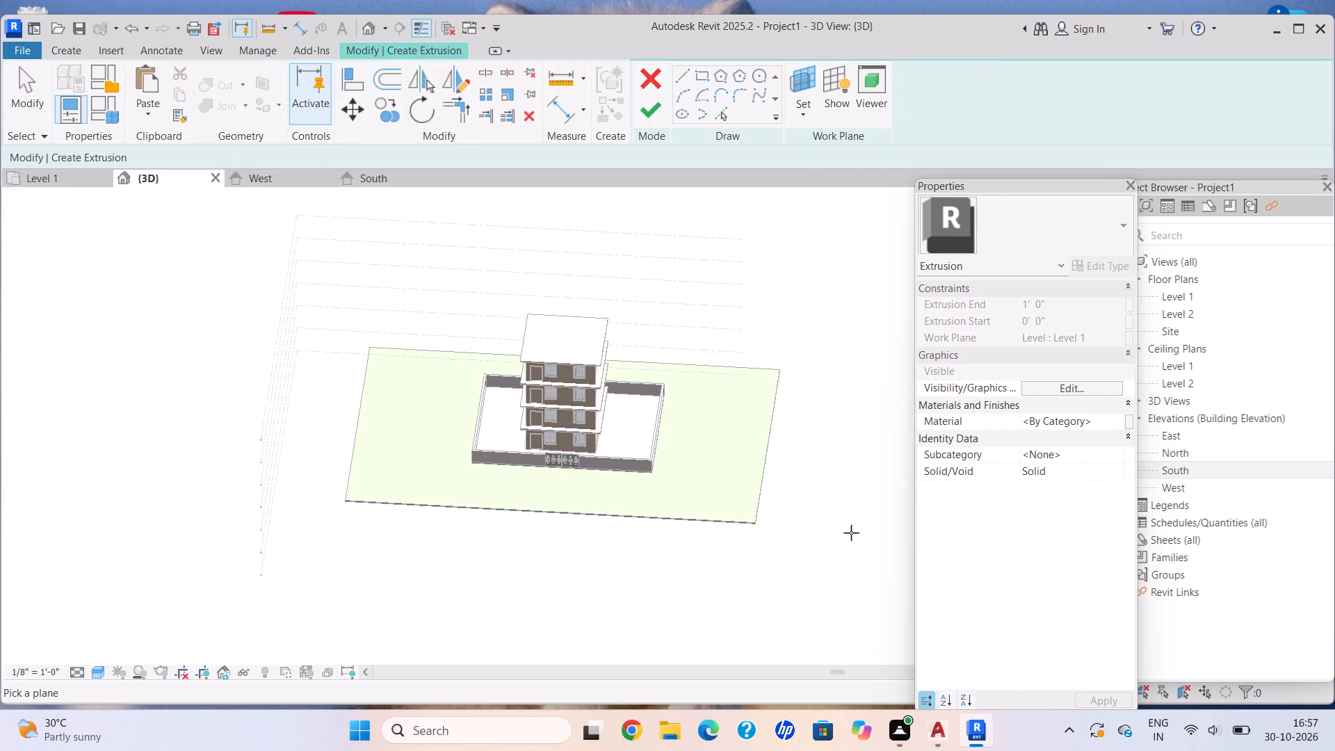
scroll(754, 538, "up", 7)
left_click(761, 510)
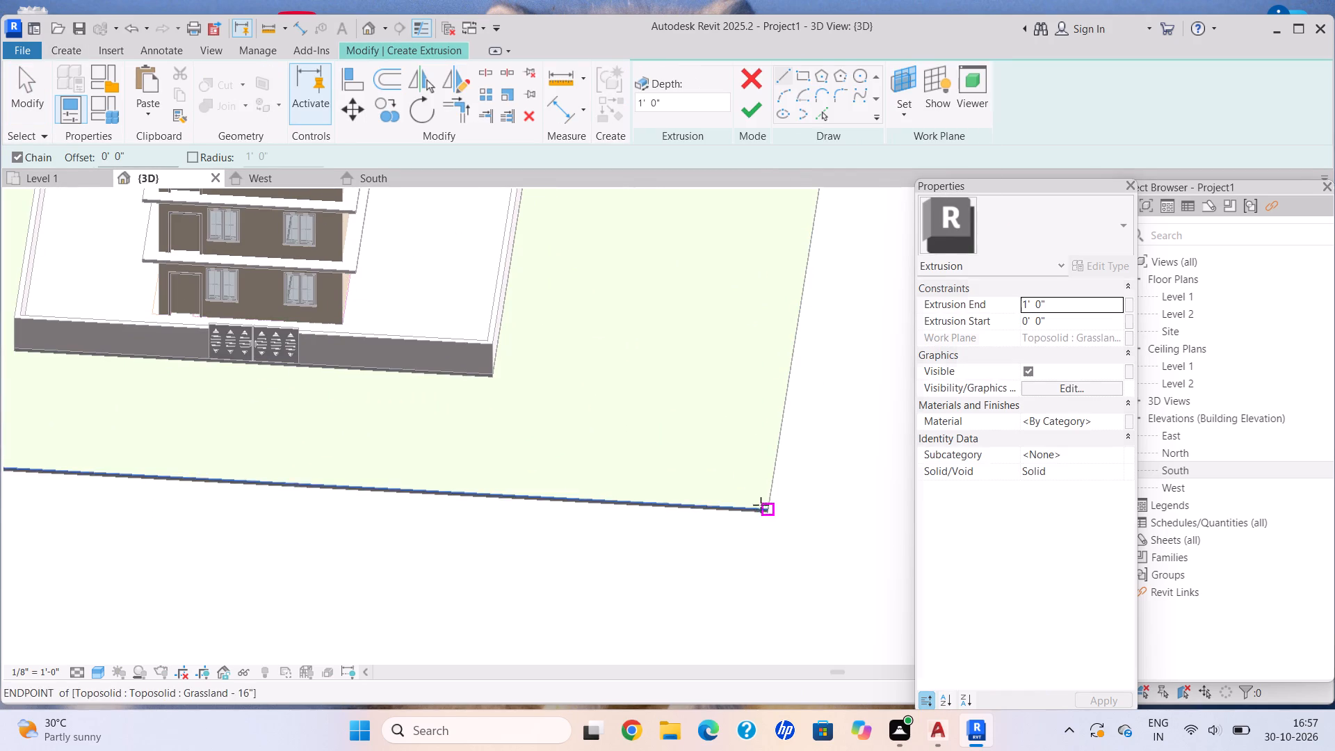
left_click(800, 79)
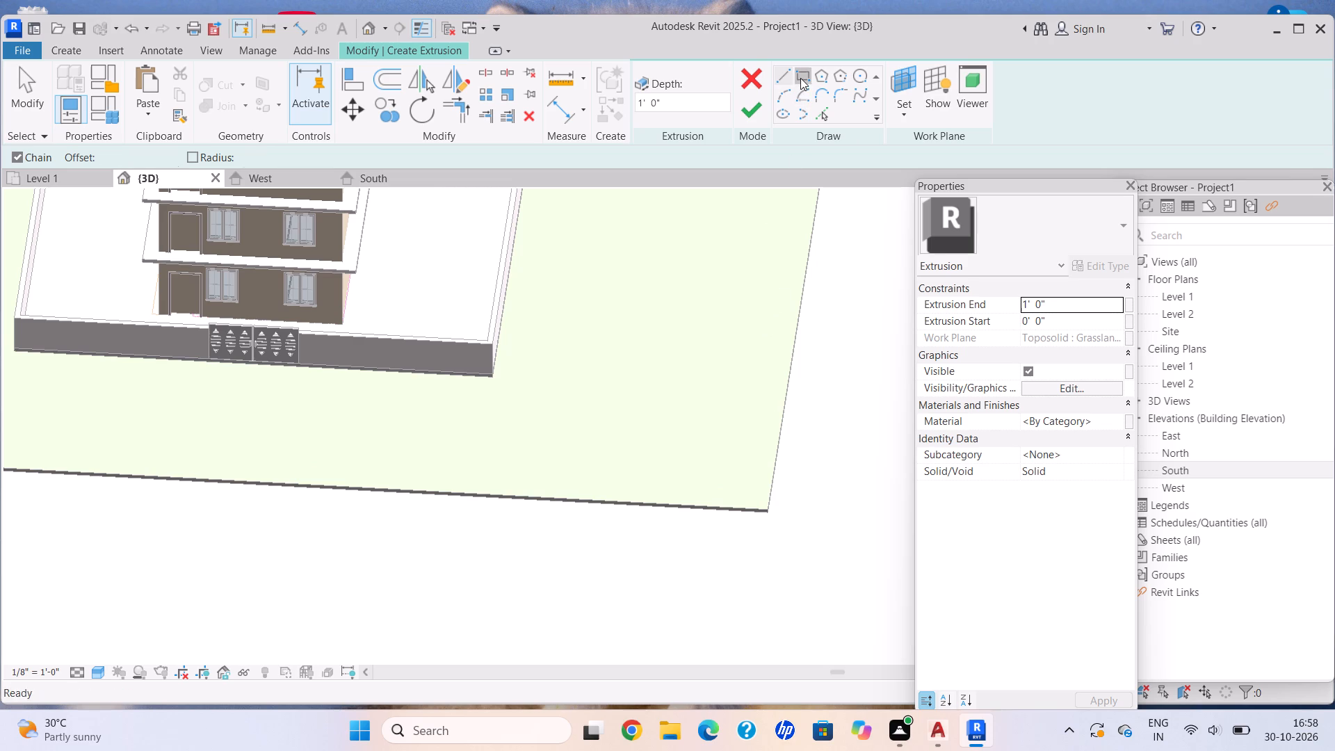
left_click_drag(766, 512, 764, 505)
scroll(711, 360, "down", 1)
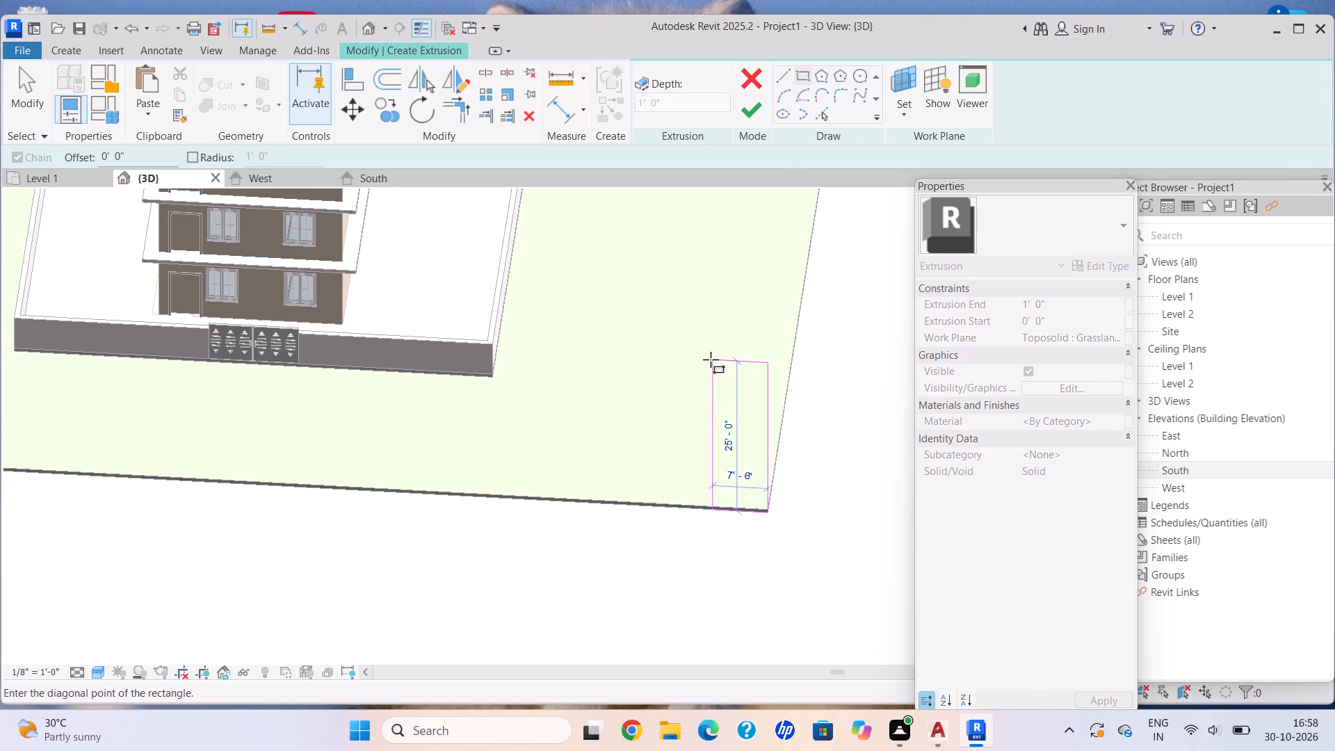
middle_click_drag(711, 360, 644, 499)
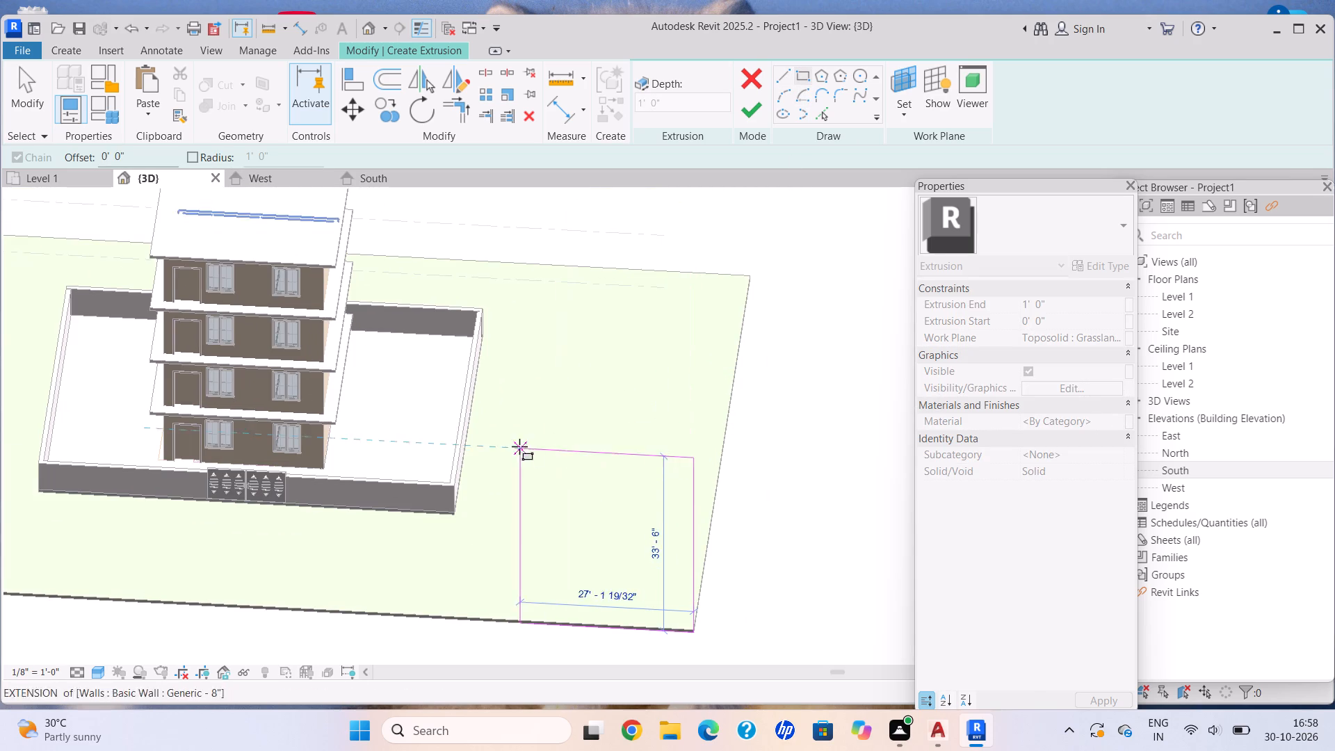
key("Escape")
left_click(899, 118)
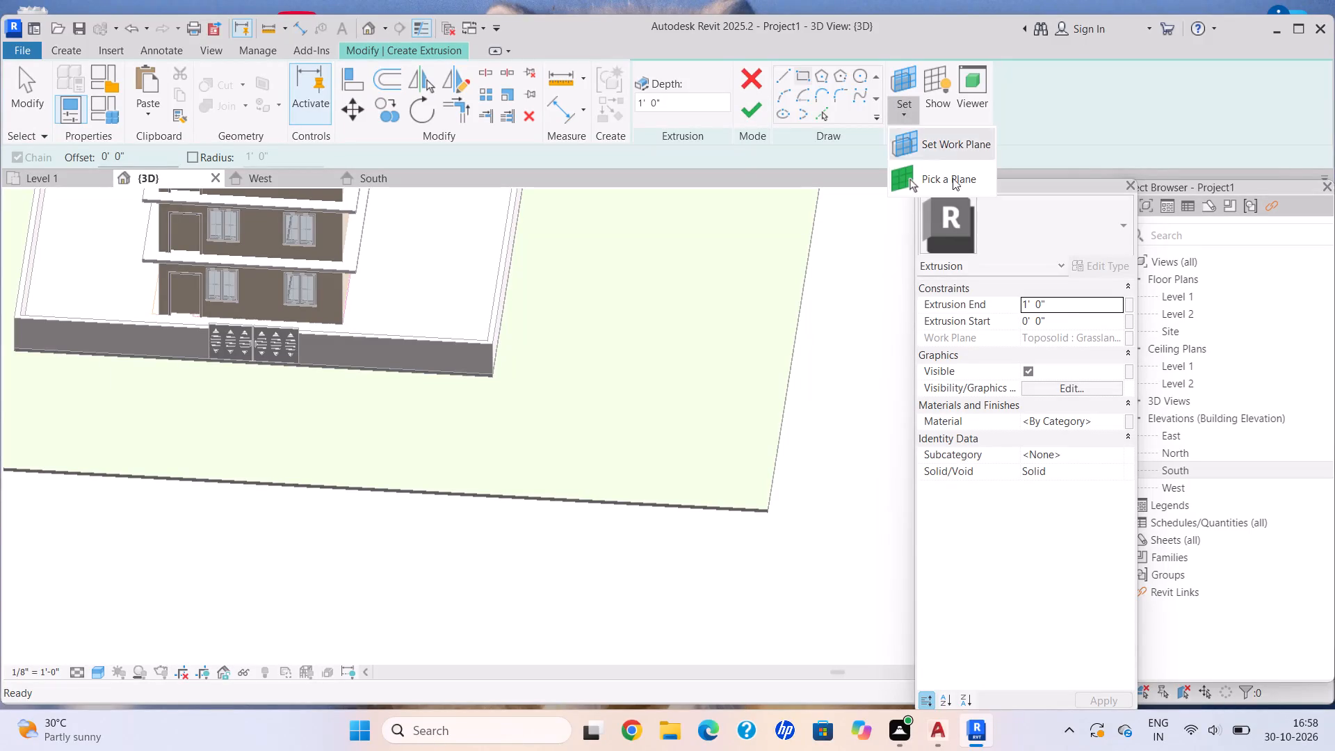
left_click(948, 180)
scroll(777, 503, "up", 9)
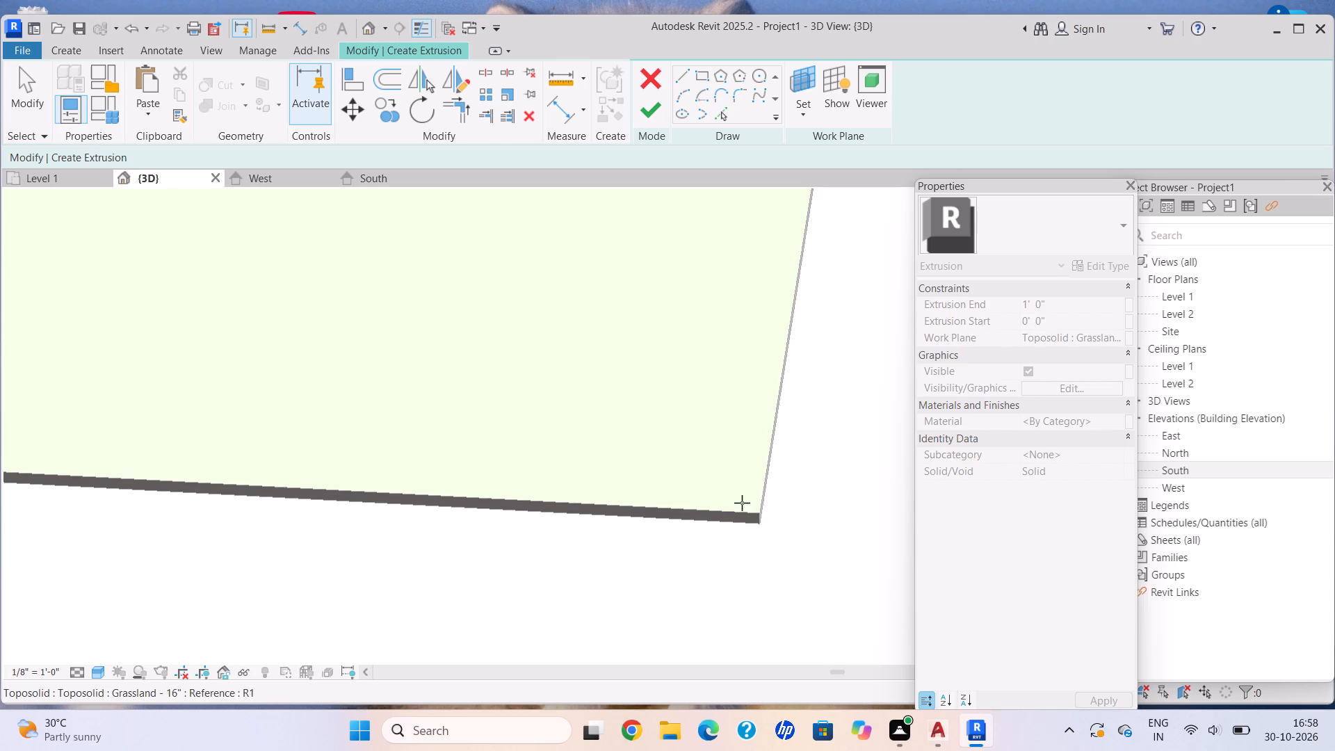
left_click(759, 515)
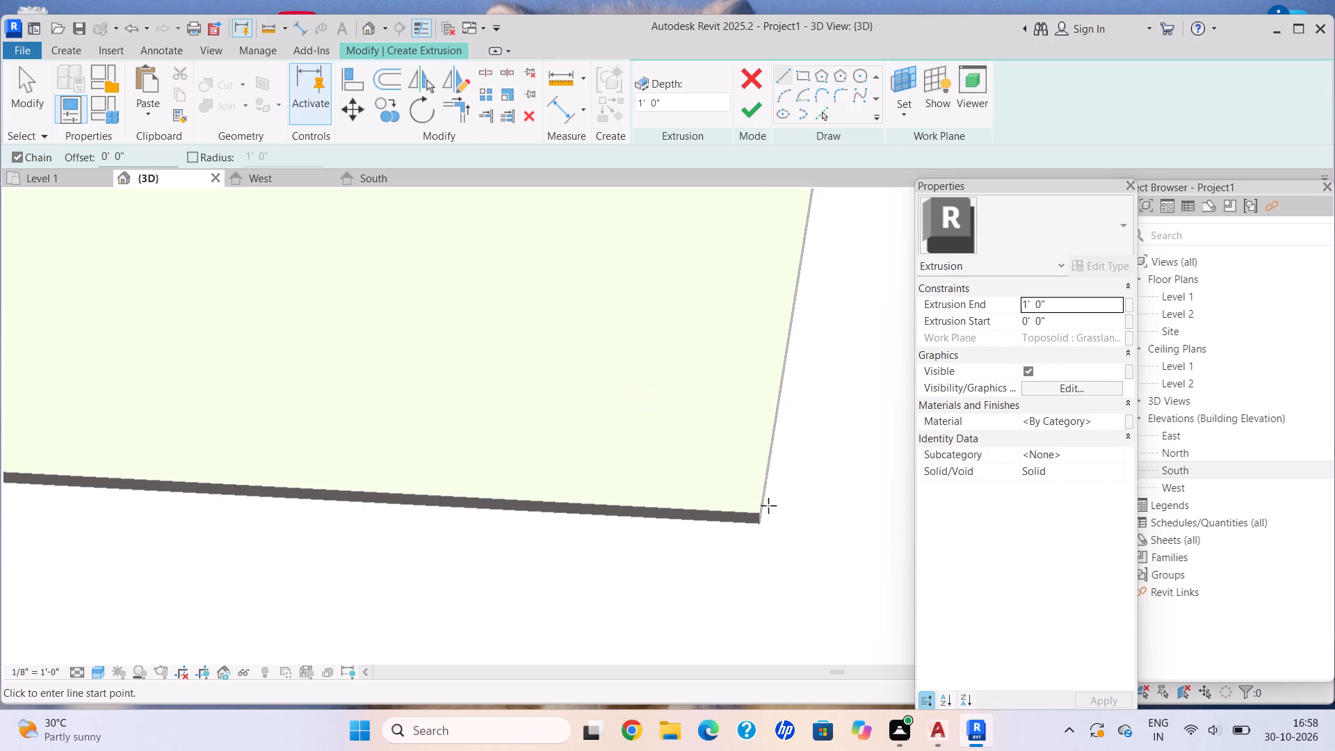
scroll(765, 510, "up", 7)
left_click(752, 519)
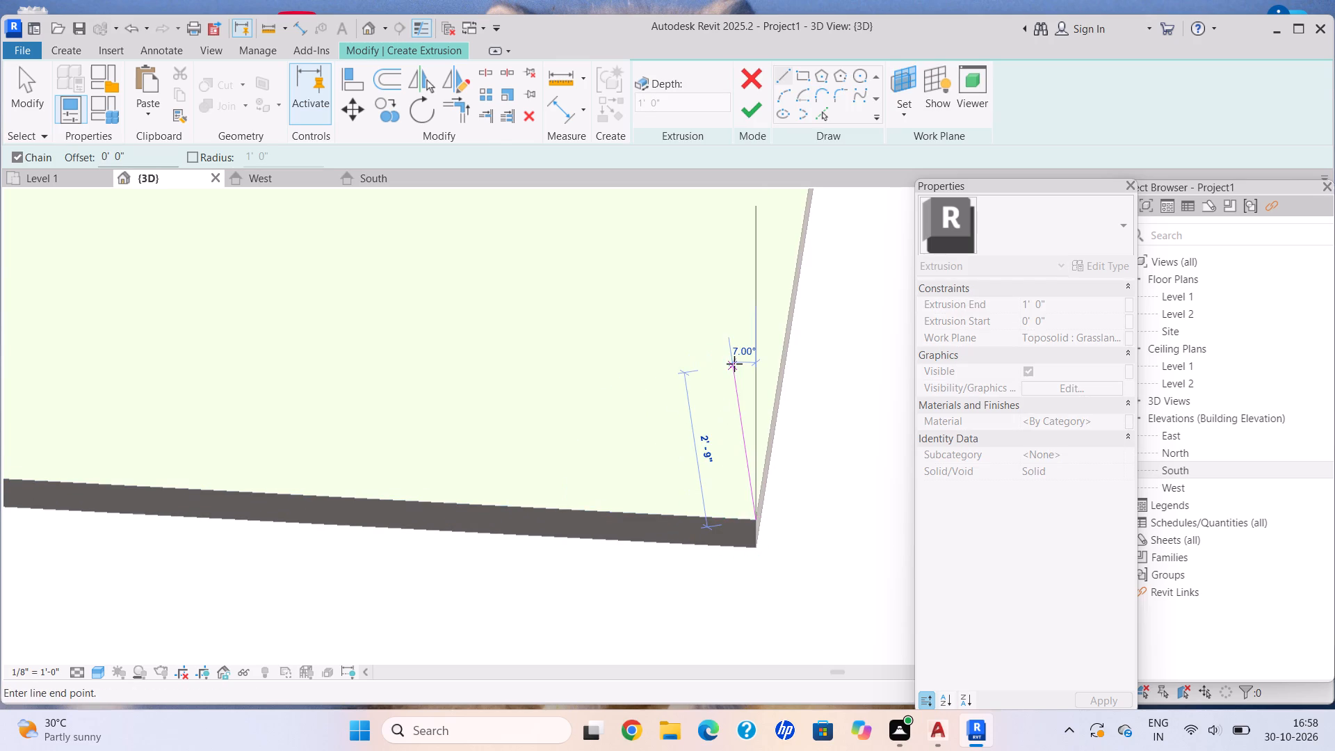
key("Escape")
Extrude a 1'-0" deep rectangular strip on the toposolid's top face, along the right side when facing the gate, from front to rear edge.
left_click(903, 116)
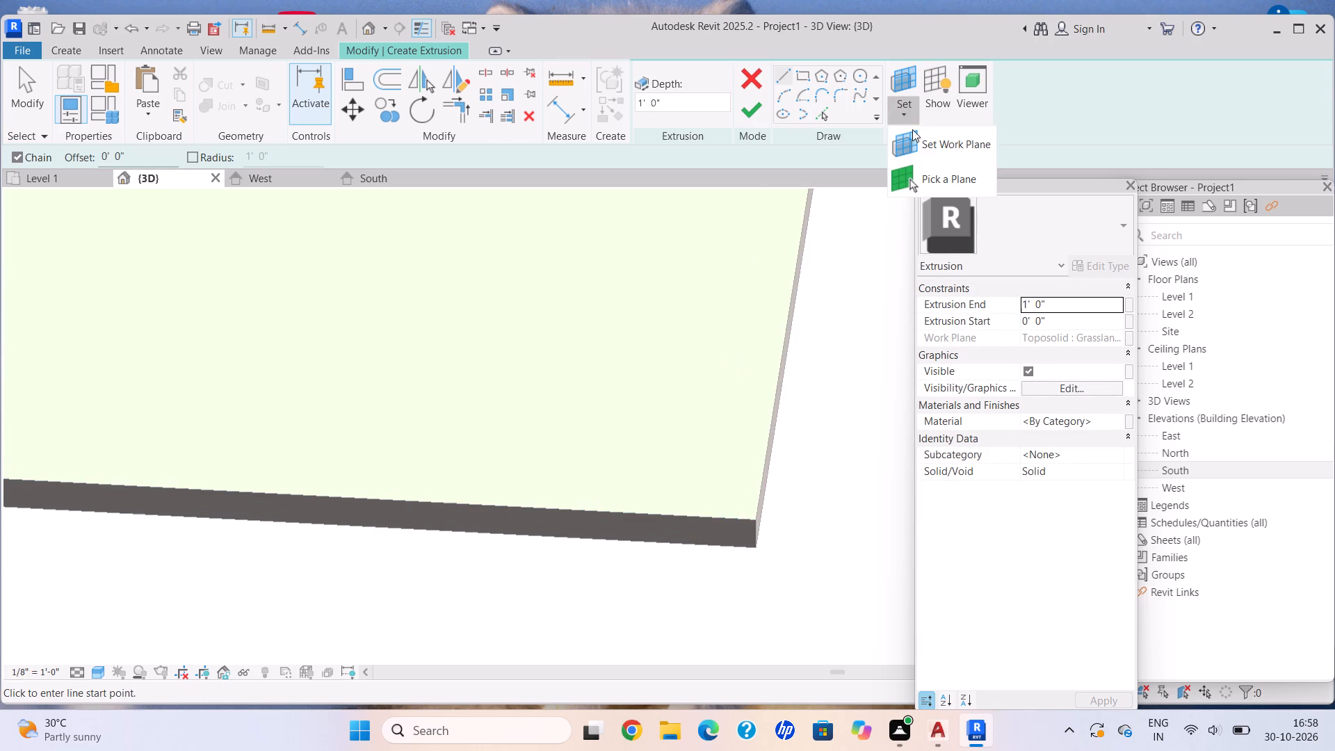
left_click(944, 178)
scroll(747, 528, "up", 8)
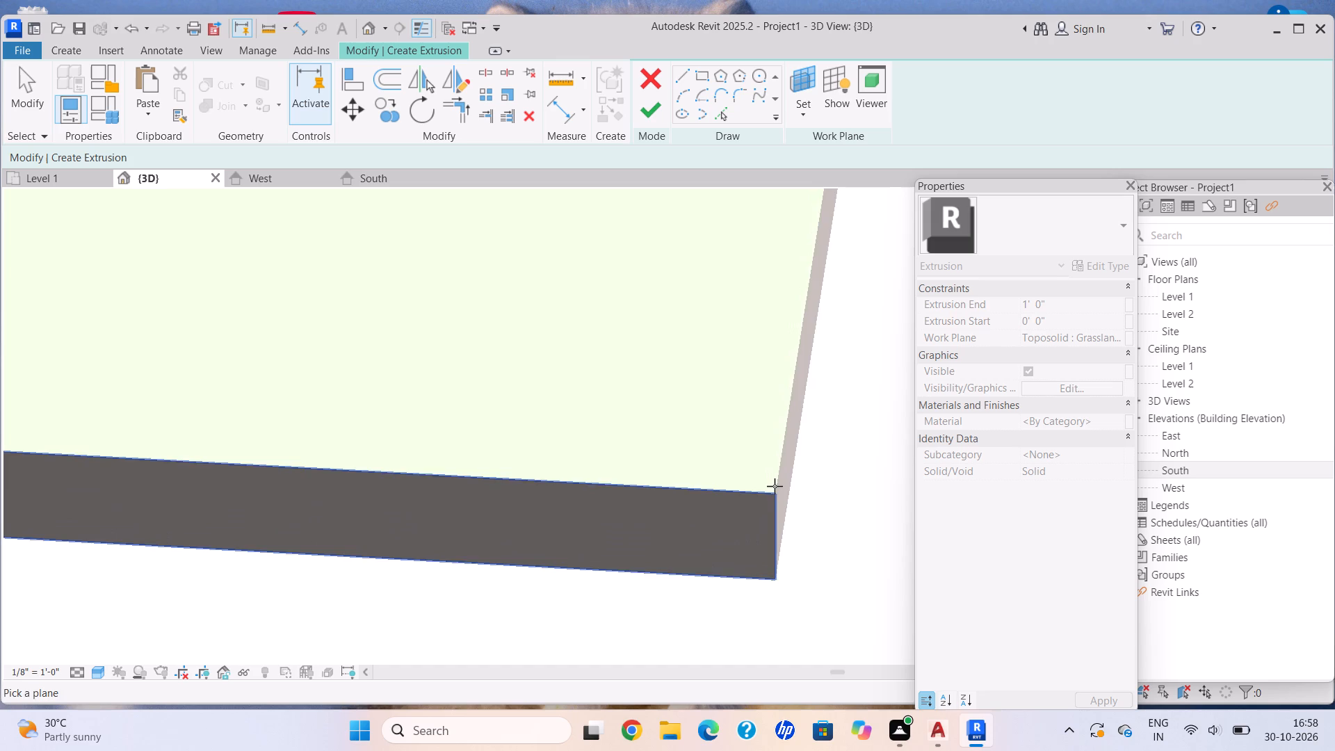
left_click(772, 492)
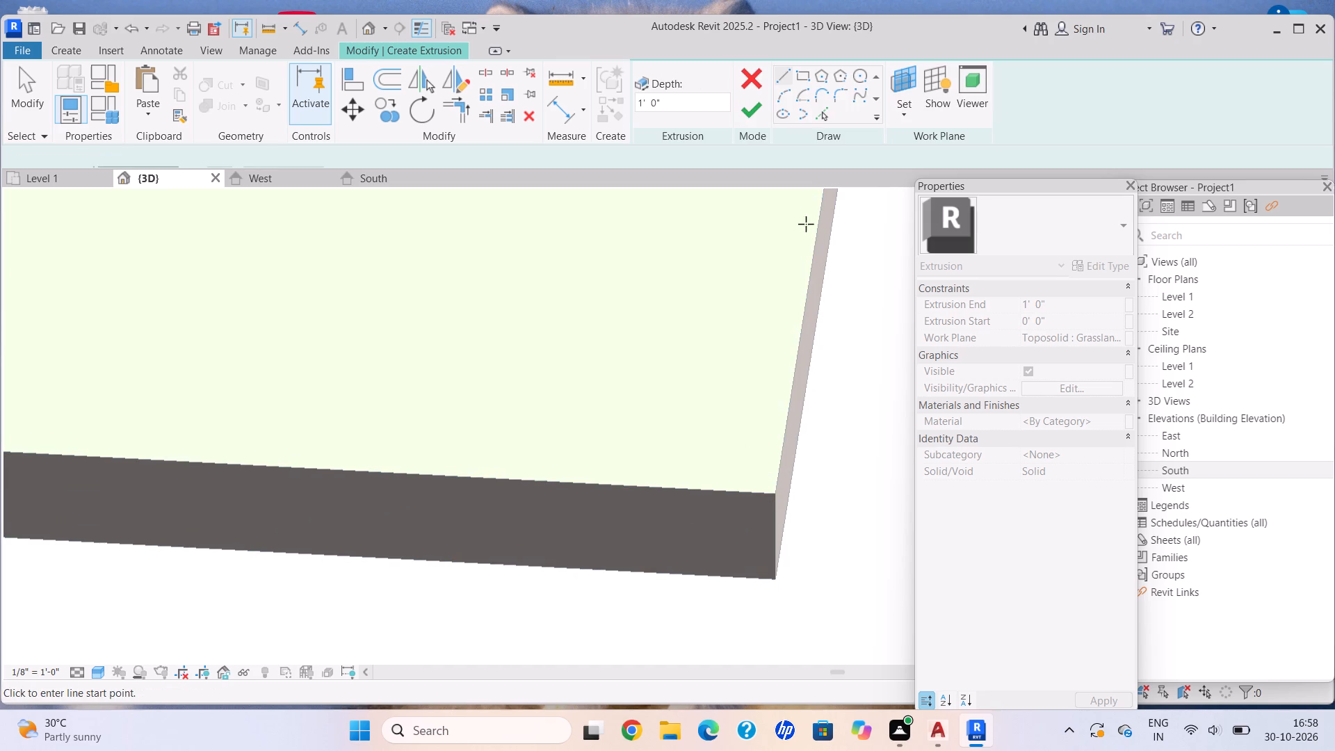
left_click(804, 71)
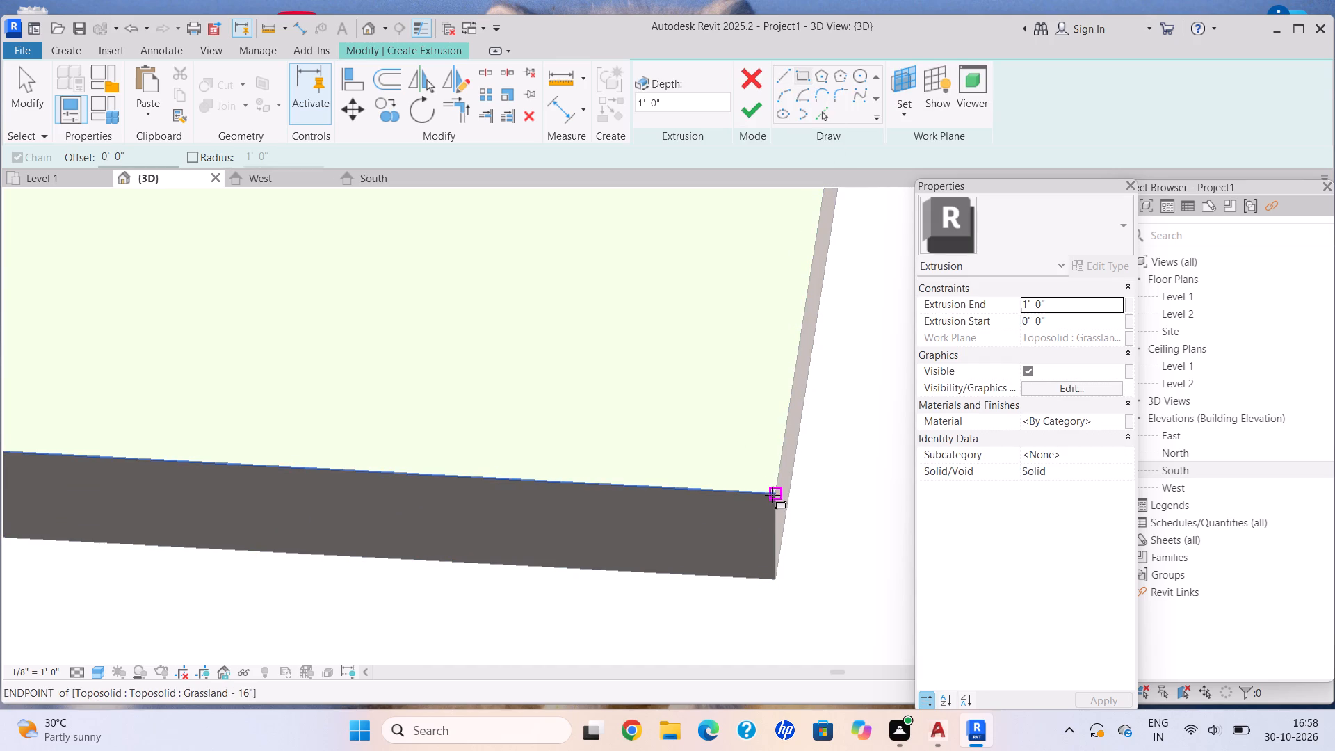
left_click_drag(773, 498, 763, 485)
middle_click_drag(674, 311, 605, 607)
scroll(674, 311, "down", 10)
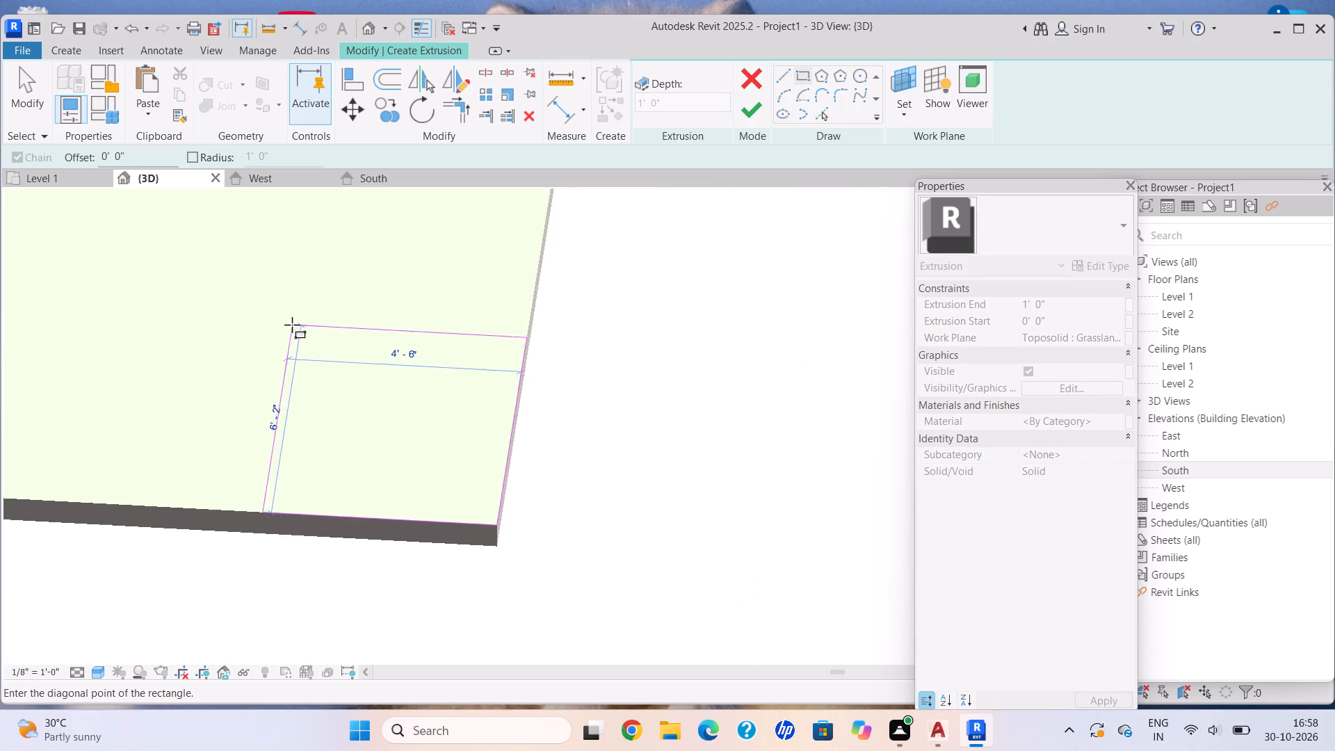
scroll(292, 325, "down", 5)
middle_click_drag(292, 325, 528, 488)
scroll(340, 304, "down", 4)
middle_click_drag(337, 302, 565, 613)
scroll(357, 412, "down", 6)
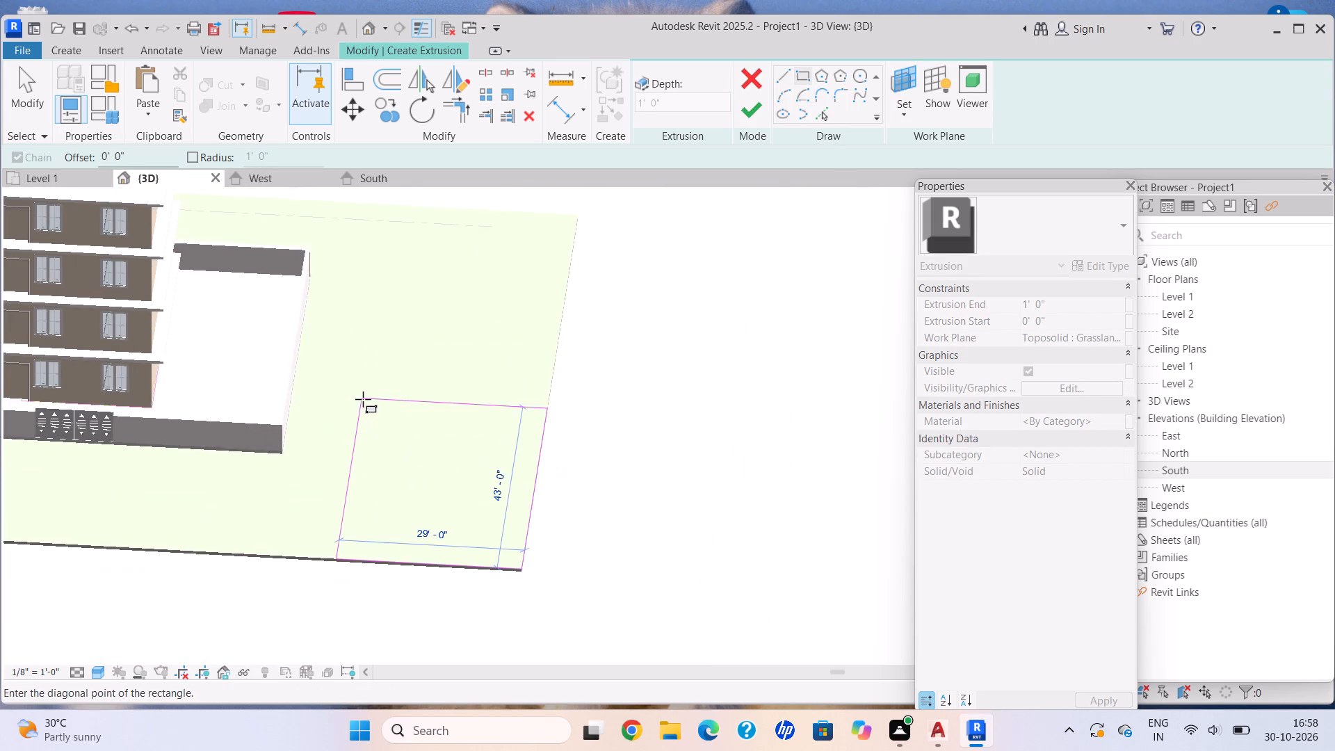
middle_click_drag(363, 399, 382, 551)
left_click(448, 357)
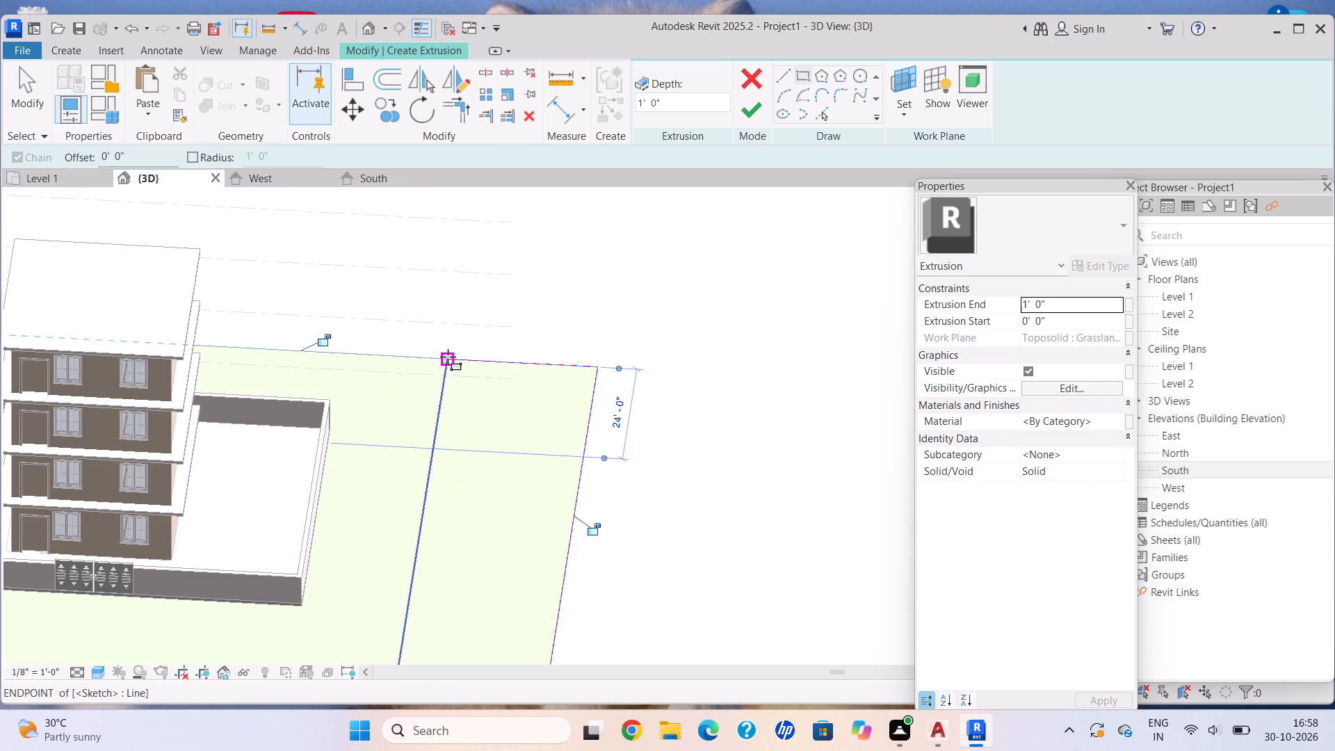
left_click(754, 102)
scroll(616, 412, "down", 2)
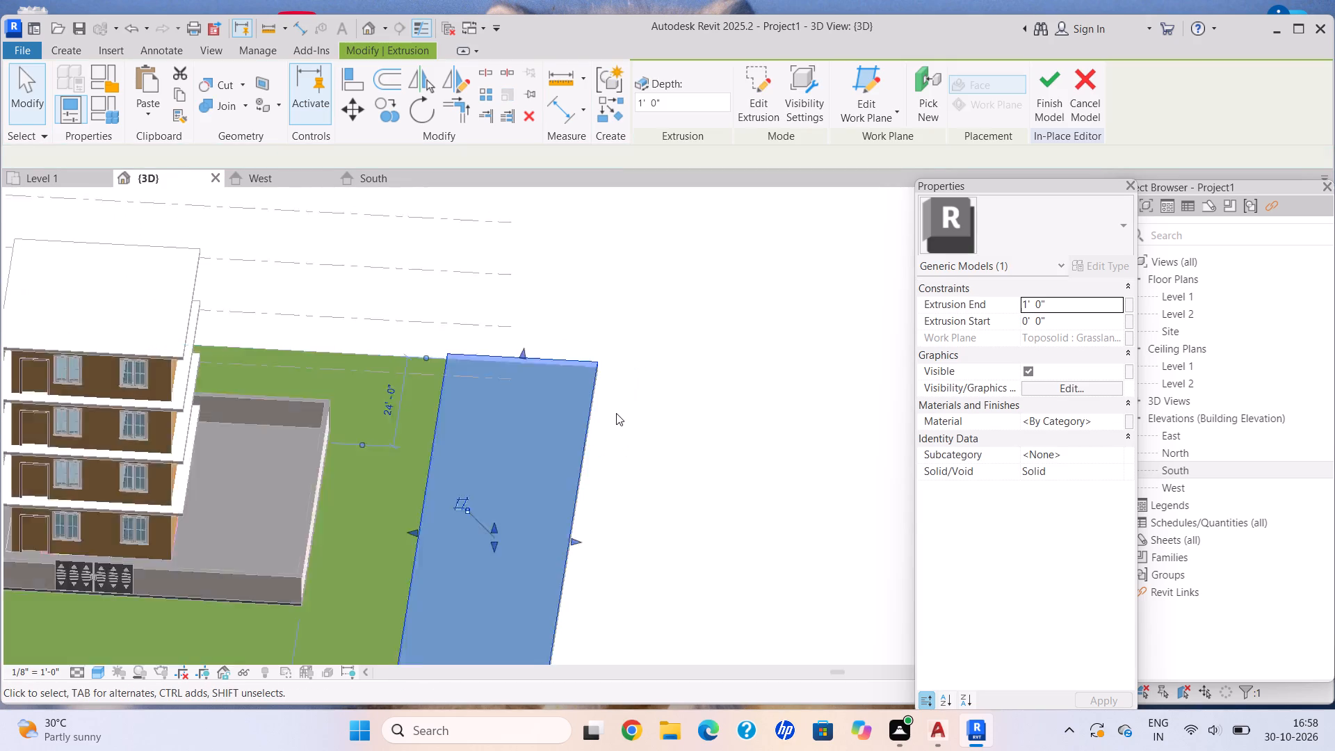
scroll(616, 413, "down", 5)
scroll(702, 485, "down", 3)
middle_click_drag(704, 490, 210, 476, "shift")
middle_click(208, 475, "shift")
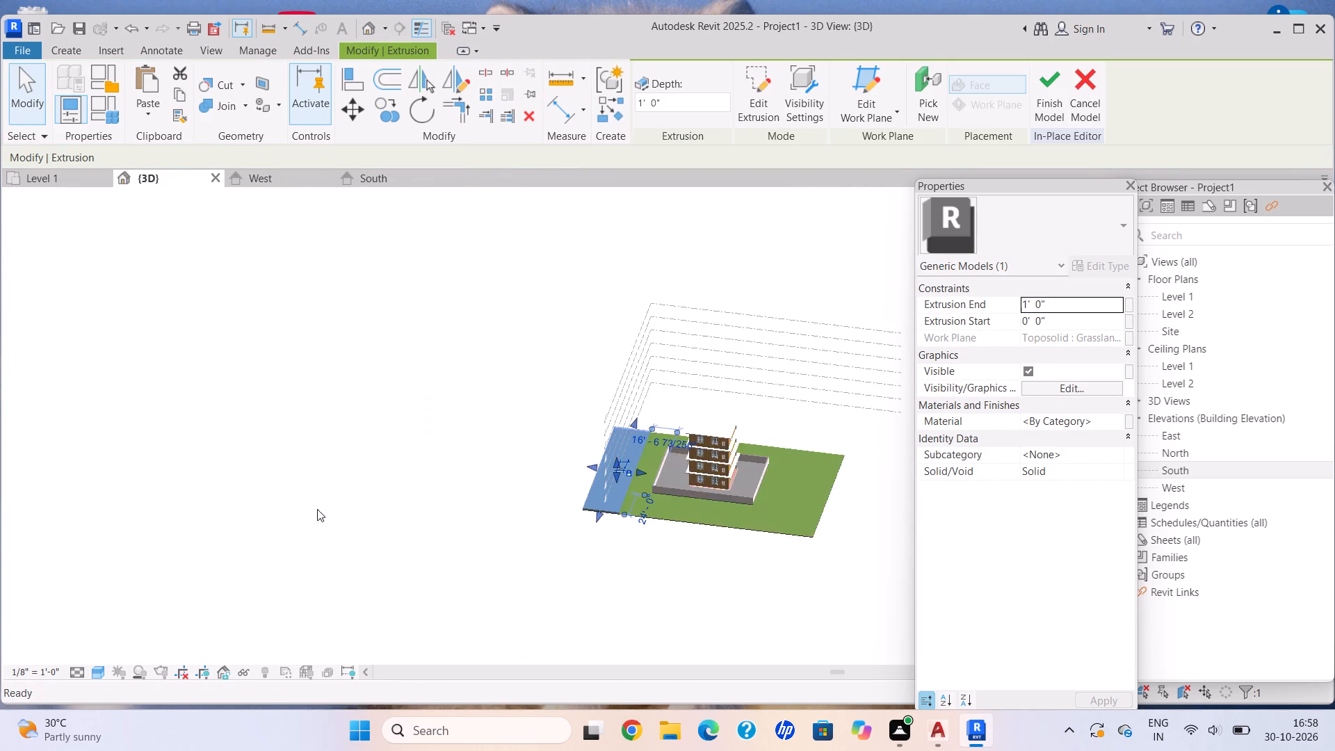
Extrude a second 1'-0" deep rectangular strip on the toposolid's top face along the rear side, from the existing strip toward the opposite edge.
middle_click_drag(346, 518, 195, 517)
middle_click_drag(377, 551, 383, 470)
middle_click_drag(472, 515, 442, 481)
scroll(589, 469, "up", 5)
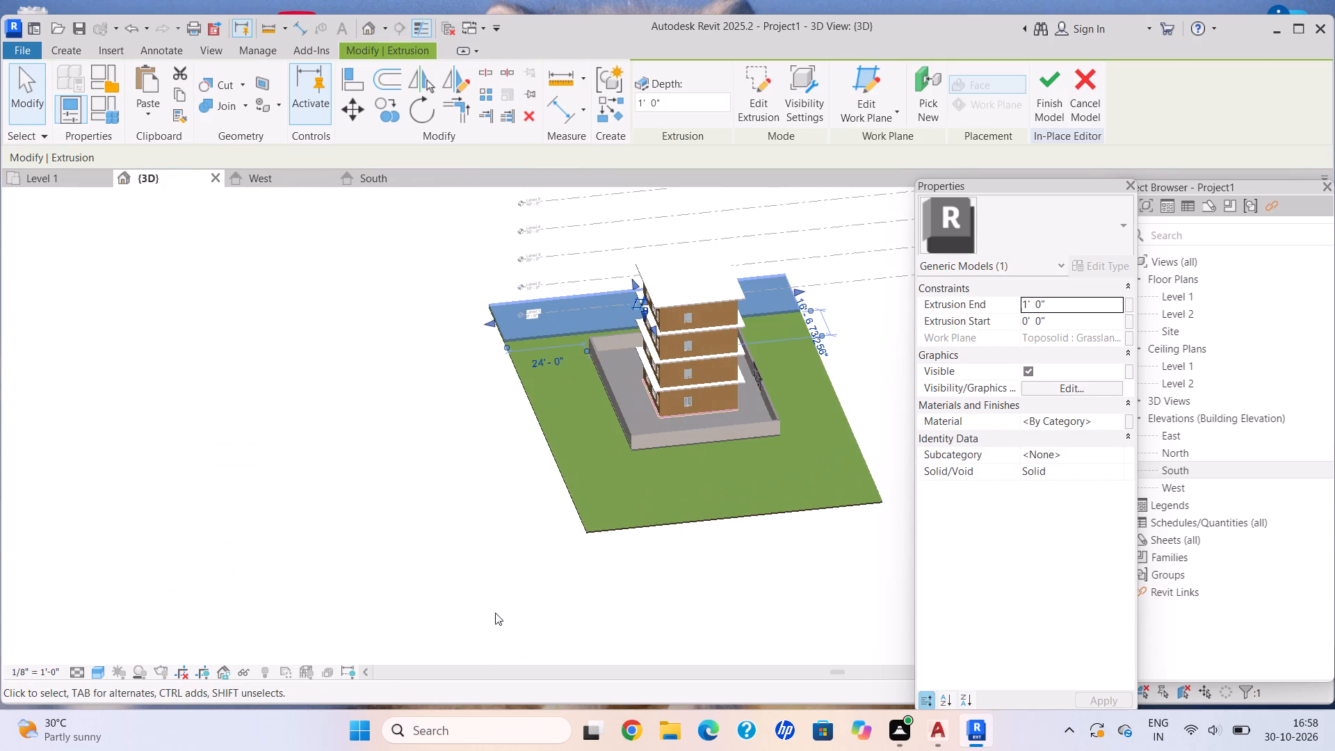
left_click(69, 47)
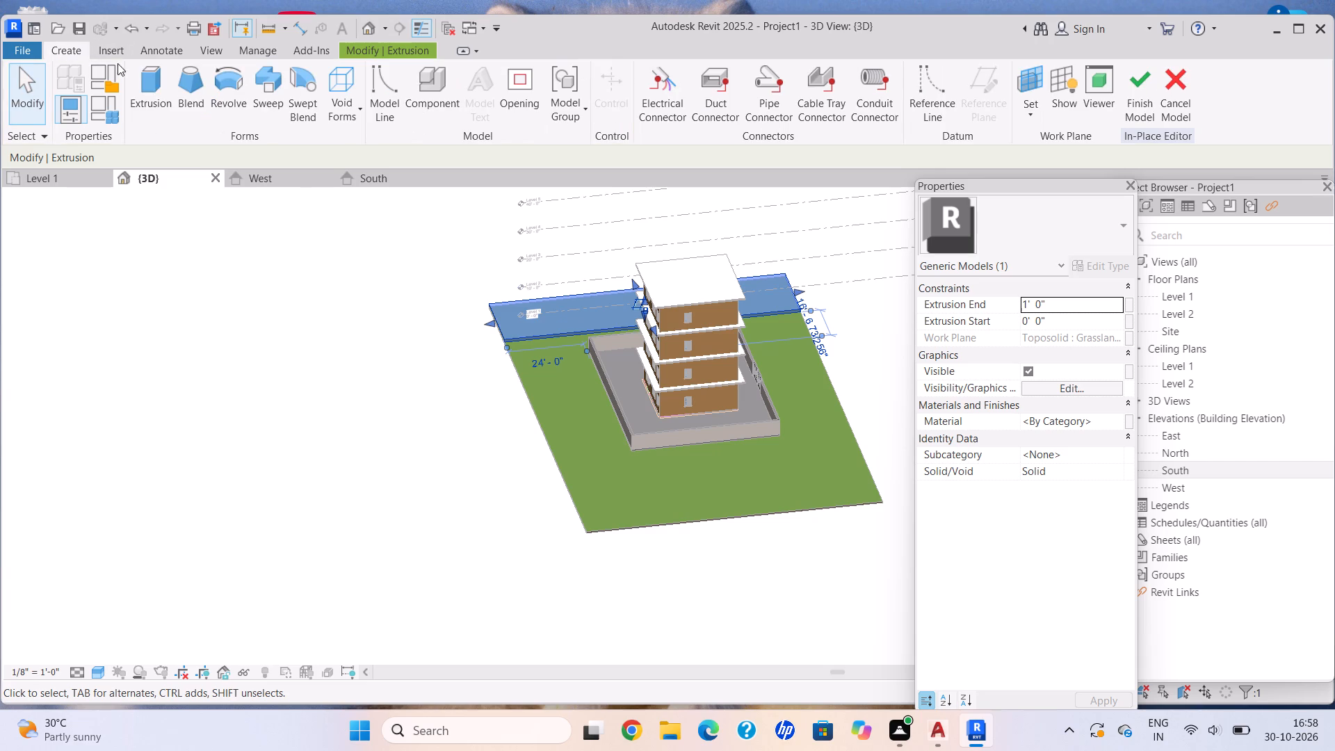
left_click(152, 95)
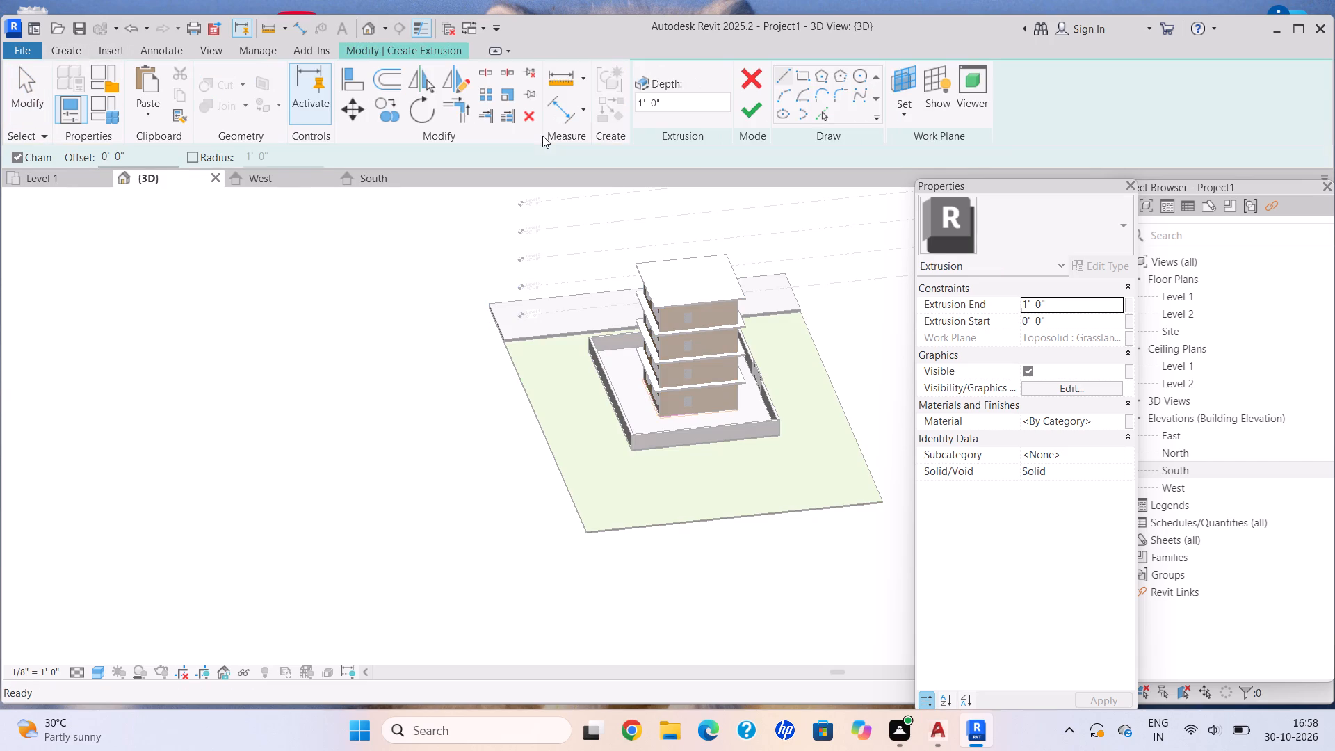
left_click(906, 112)
left_click(939, 177)
scroll(579, 578, "up", 3)
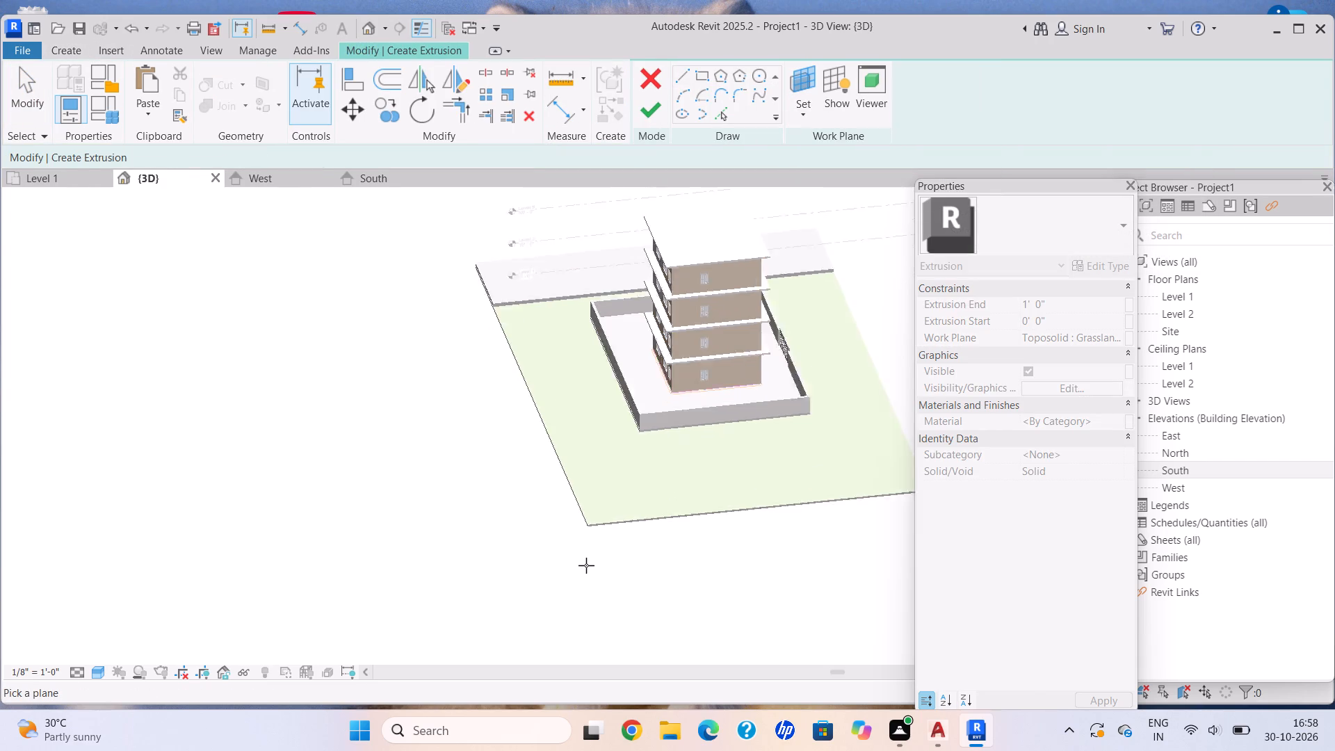
scroll(586, 565, "up", 3)
scroll(597, 489, "up", 5)
left_click(585, 478)
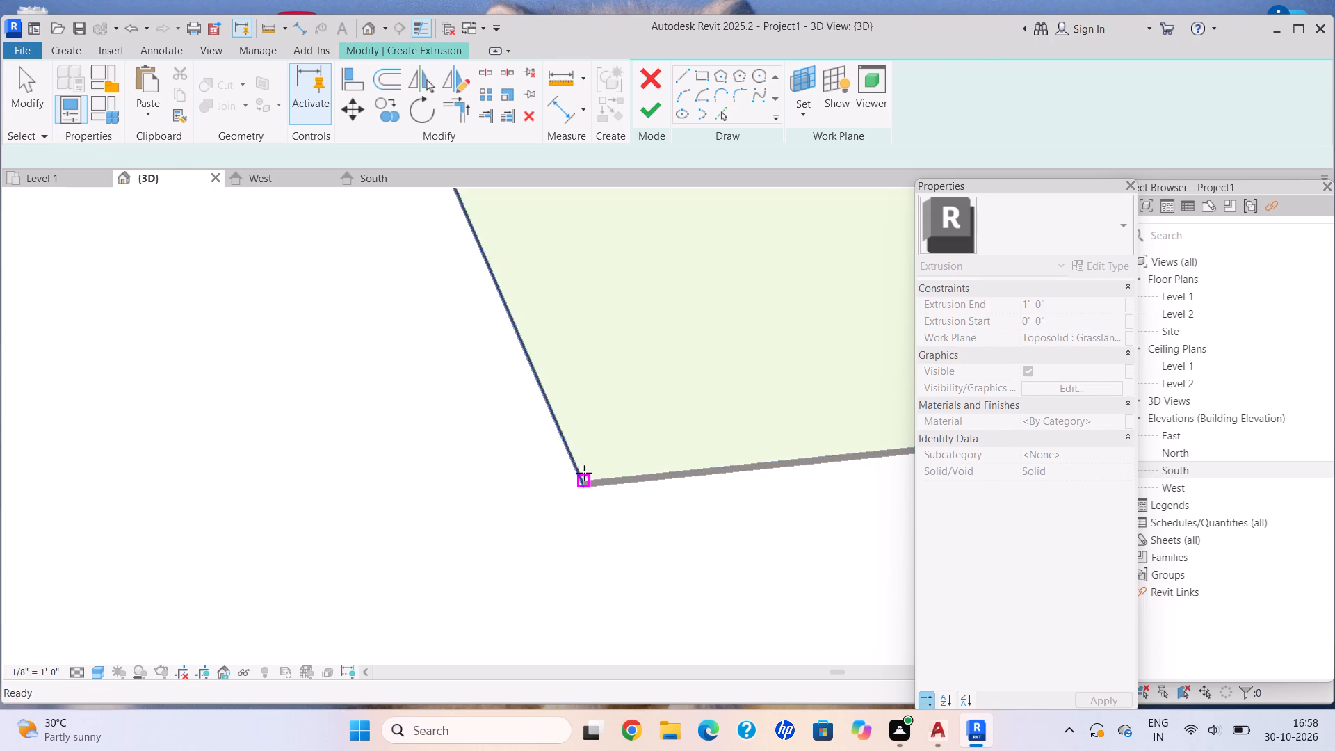
scroll(578, 391, "down", 8)
middle_click_drag(552, 355, 591, 596)
scroll(528, 392, "up", 8)
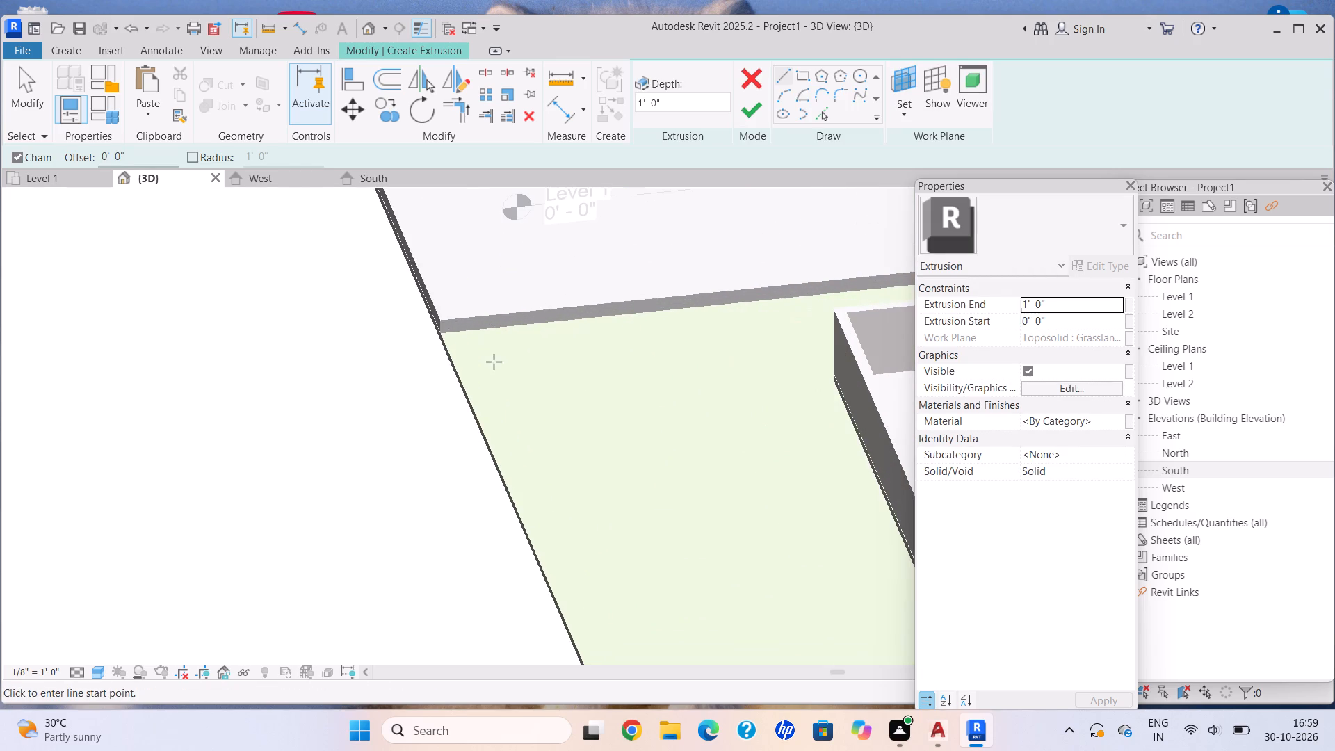
left_click(805, 74)
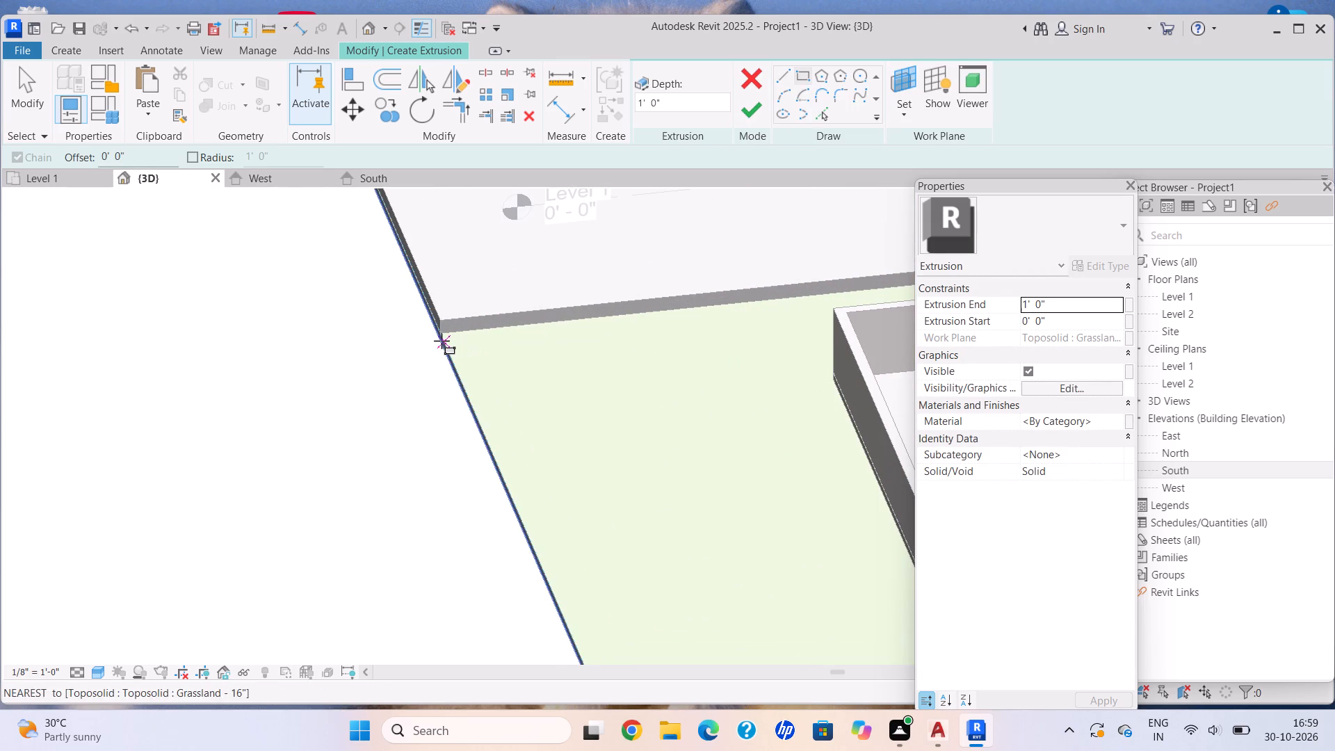
left_click(439, 332)
scroll(852, 603, "down", 9)
middle_click_drag(848, 599, 661, 414)
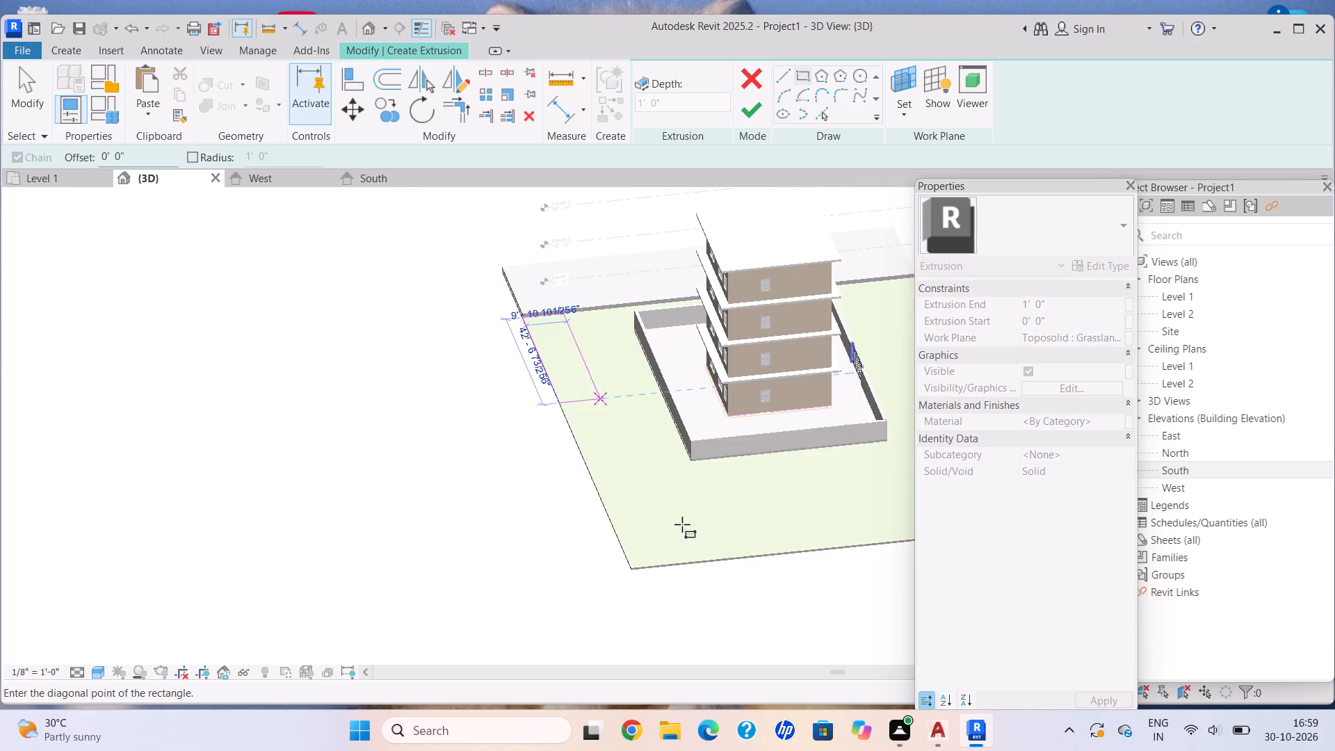
left_click(702, 556)
scroll(702, 556, "up", 6)
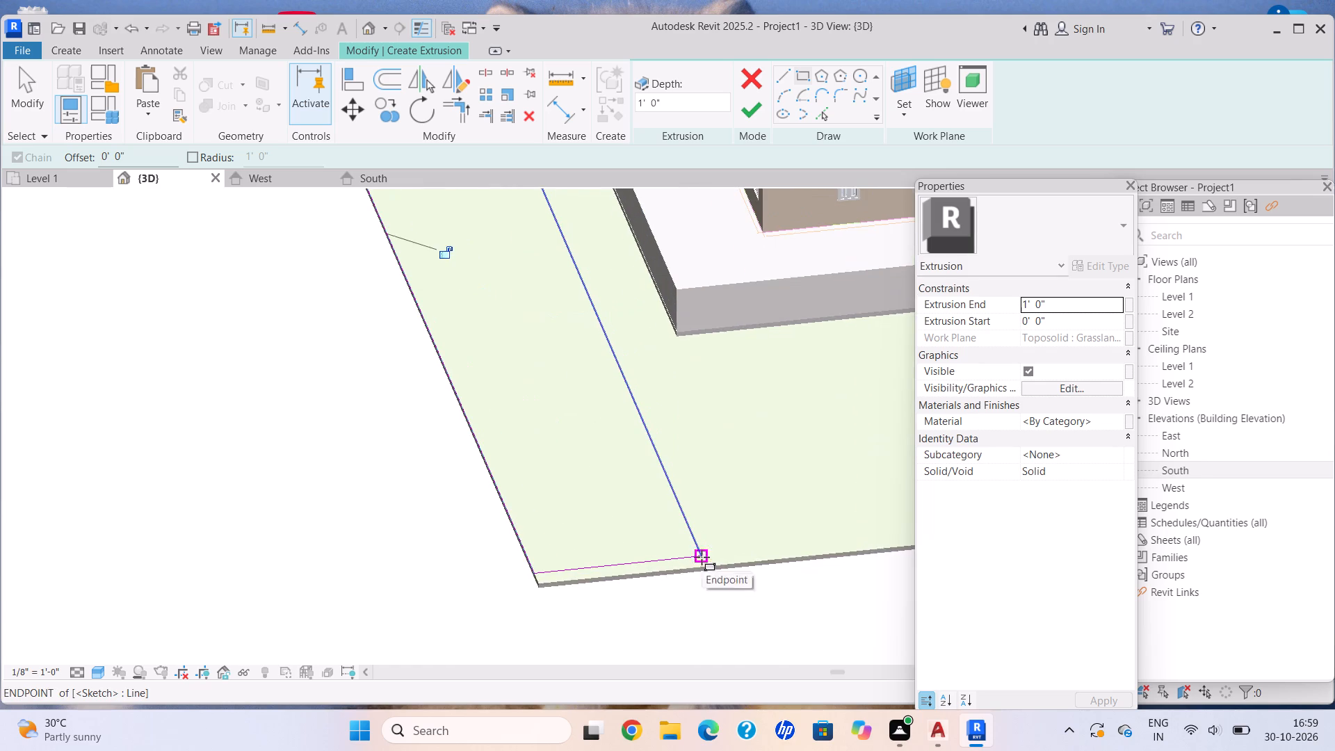
key("Escape")
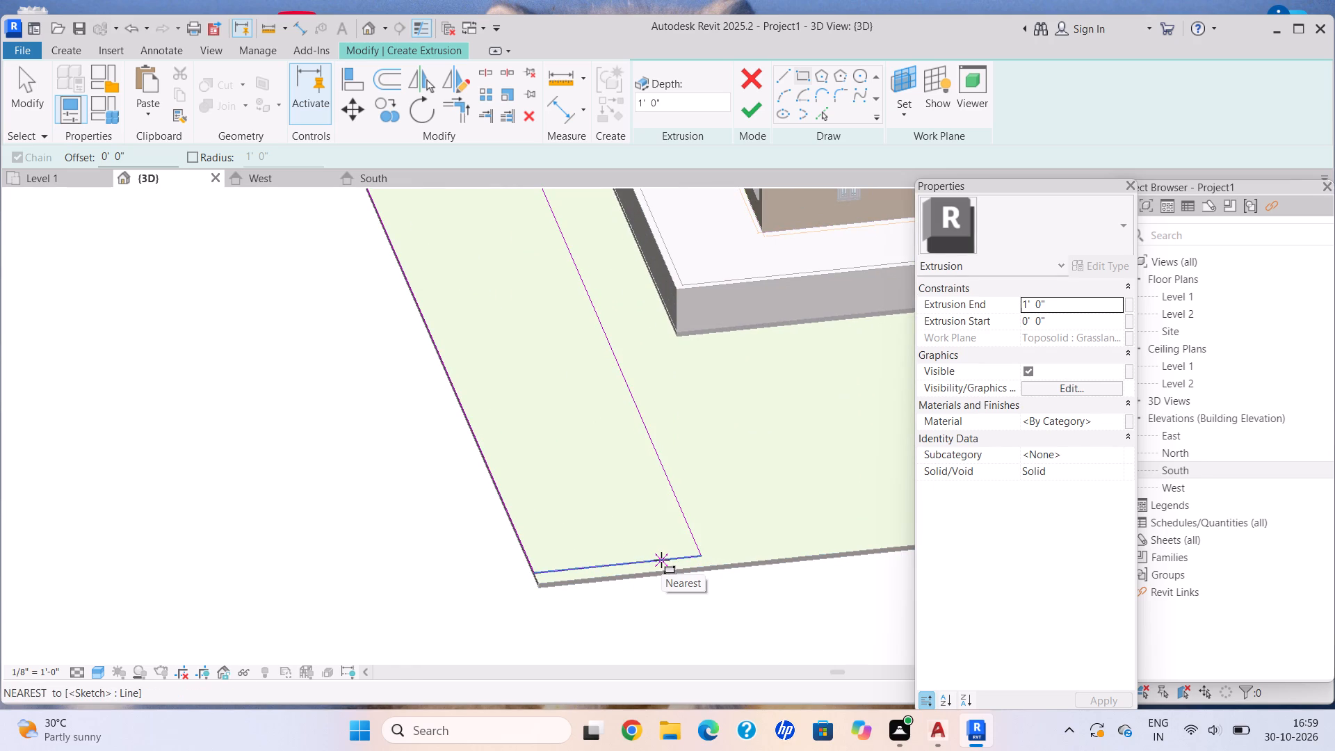
left_click(754, 111)
Stretch the free end of the rear strip so it meets the toposolid's edge.
scroll(505, 509, "down", 8)
scroll(524, 434, "up", 5)
scroll(500, 518, "down", 2)
scroll(544, 608, "up", 6)
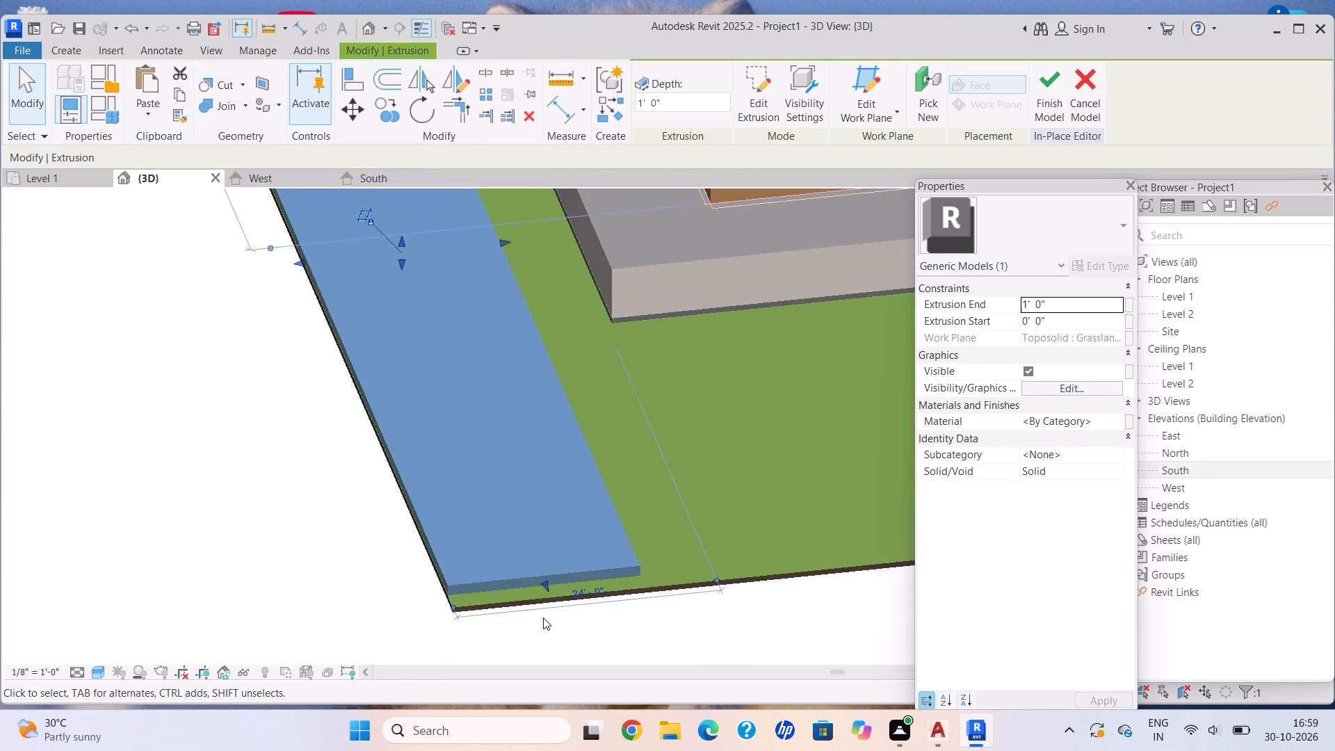
scroll(543, 617, "up", 11)
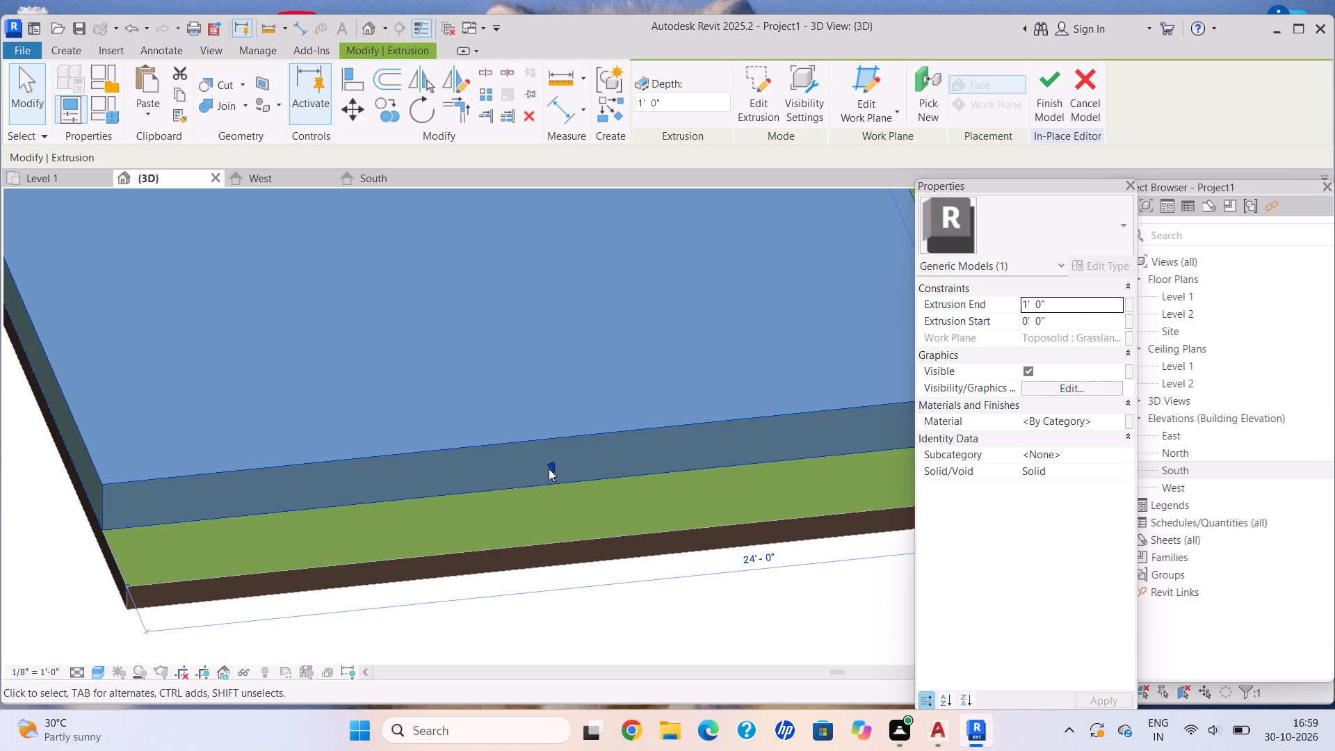
left_click_drag(549, 469, 572, 517)
key("Escape")
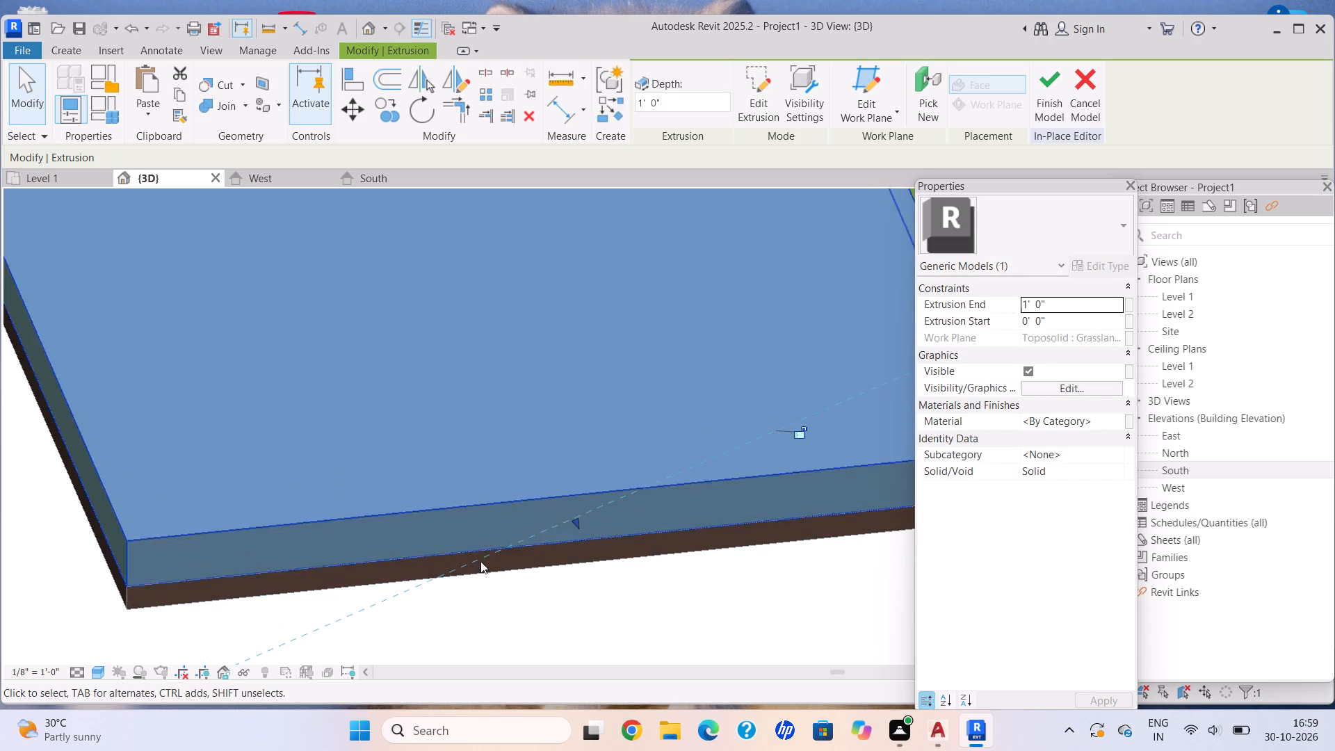
Examine the side and rear strips around the house from several angles.
scroll(362, 638, "down", 10)
middle_click_drag(304, 608, 348, 547, "shift")
middle_click_drag(362, 540, 382, 533, "shift")
middle_click_drag(405, 526, 522, 542, "shift")
scroll(533, 555, "down", 5)
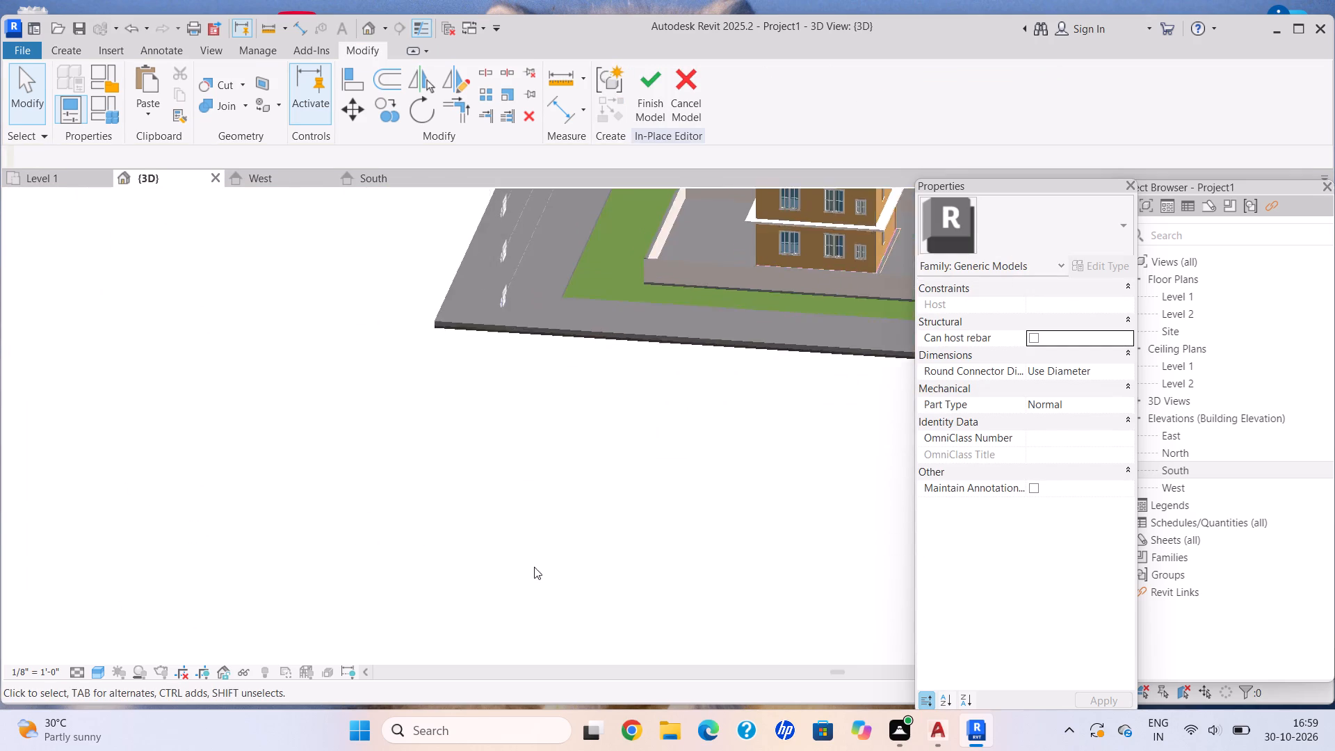
scroll(534, 567, "down", 10)
middle_click_drag(541, 478, 882, 434)
middle_click_drag(442, 549, 601, 539, "shift")
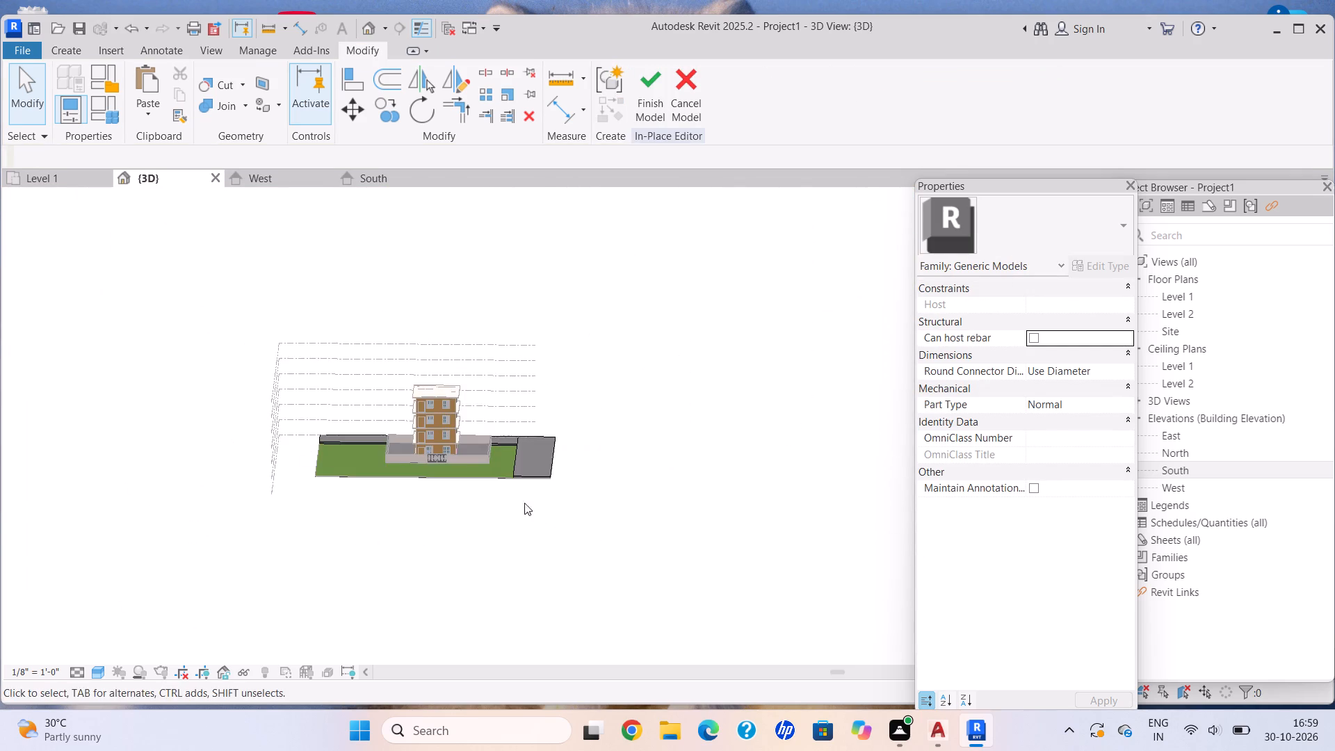
middle_click_drag(554, 524, 683, 617)
middle_click_drag(651, 591, 580, 661, "shift")
scroll(665, 576, "up", 4)
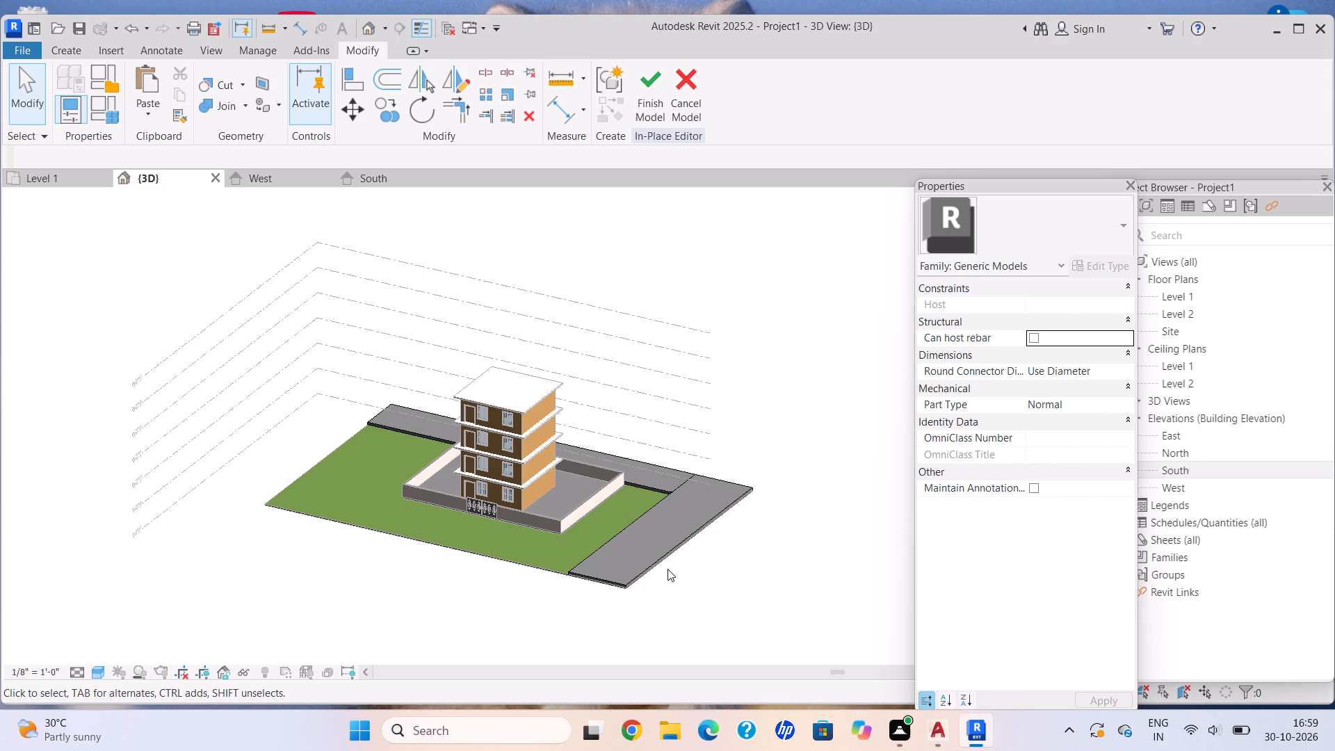
Finish the in-place model containing the two strips.
key("Escape")
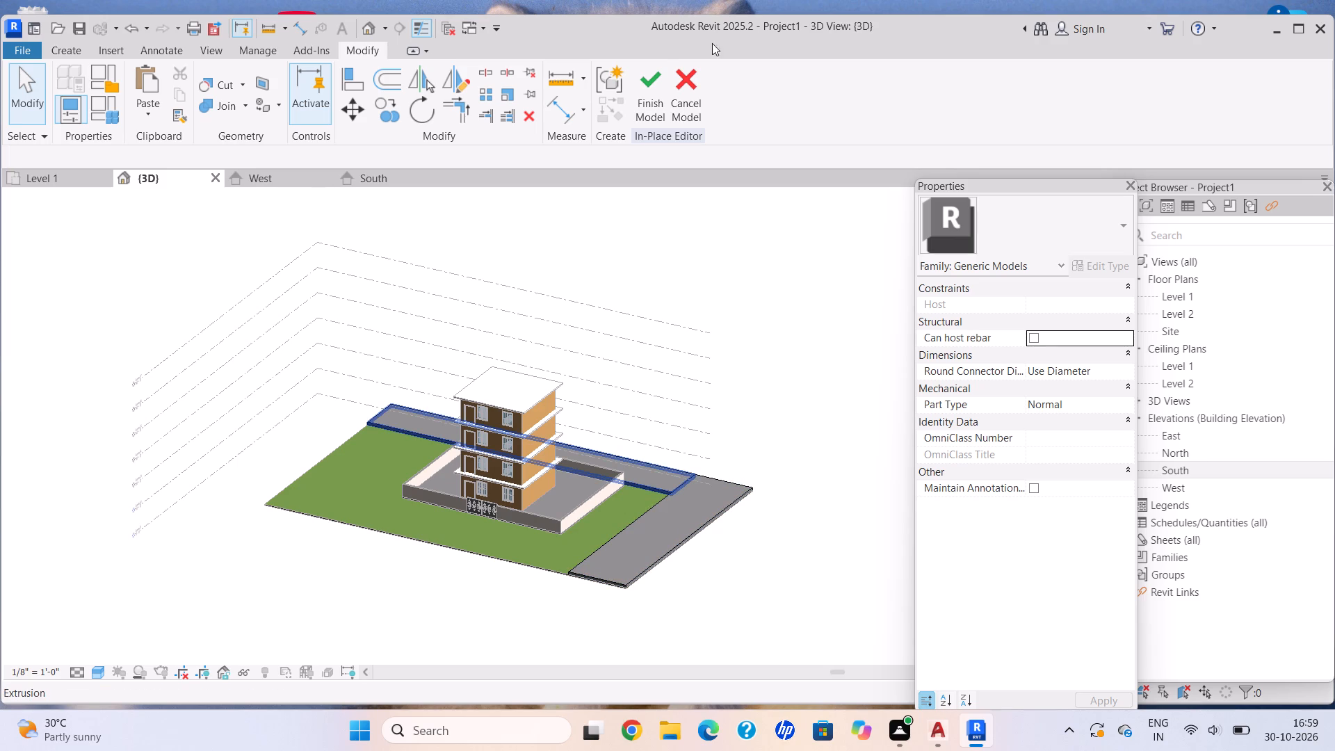
left_click(645, 84)
key("Escape")
Examine the finished strips and their edges against the grass site and boundary walls.
scroll(584, 570, "up", 2)
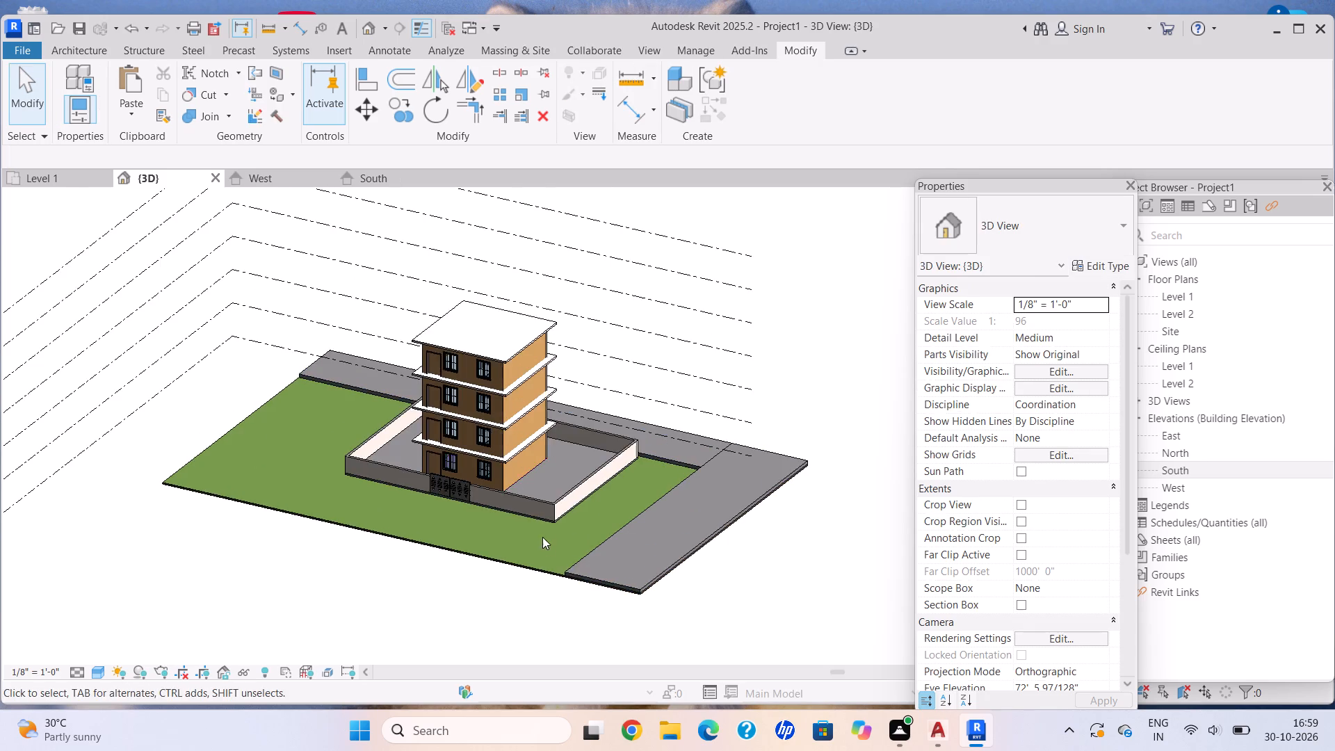
middle_click_drag(557, 517, 599, 508, "shift")
middle_click_drag(766, 525, 785, 524)
scroll(769, 526, "up", 1)
scroll(789, 525, "down", 1)
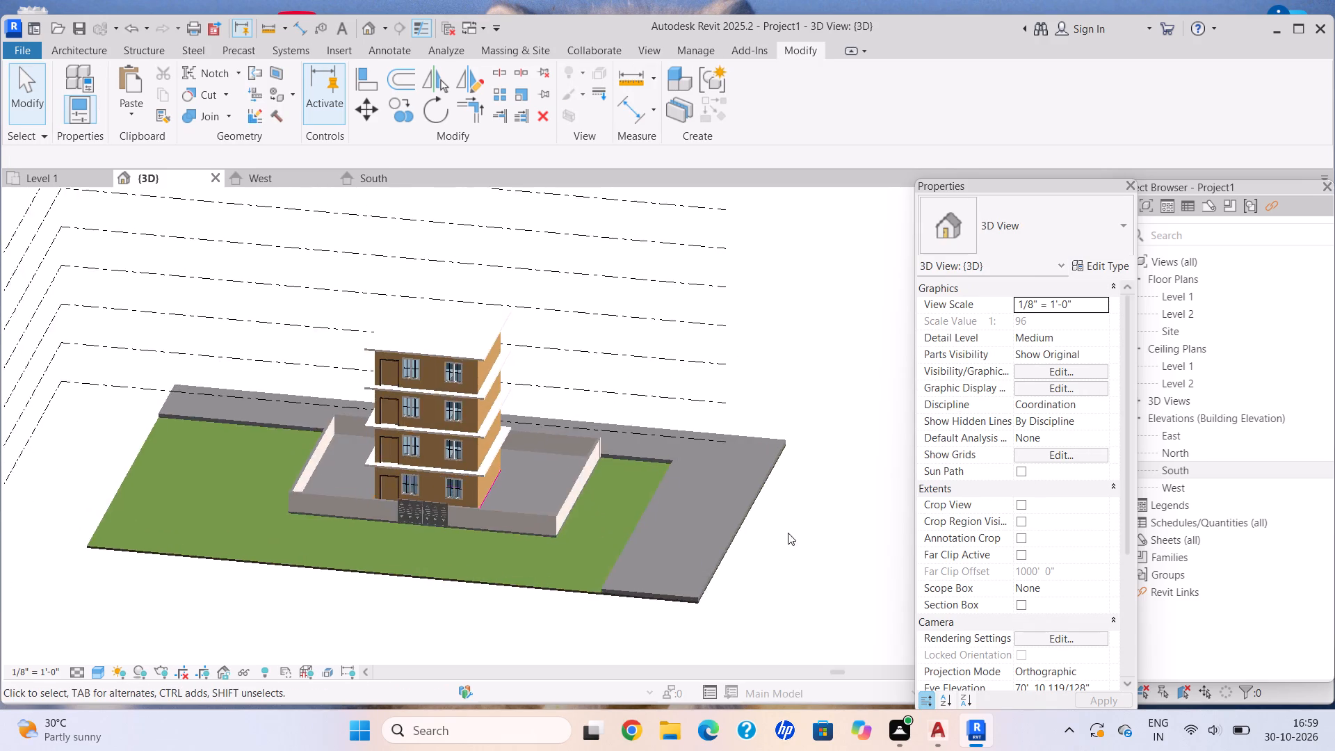
scroll(711, 549, "up", 8)
scroll(625, 545, "down", 8)
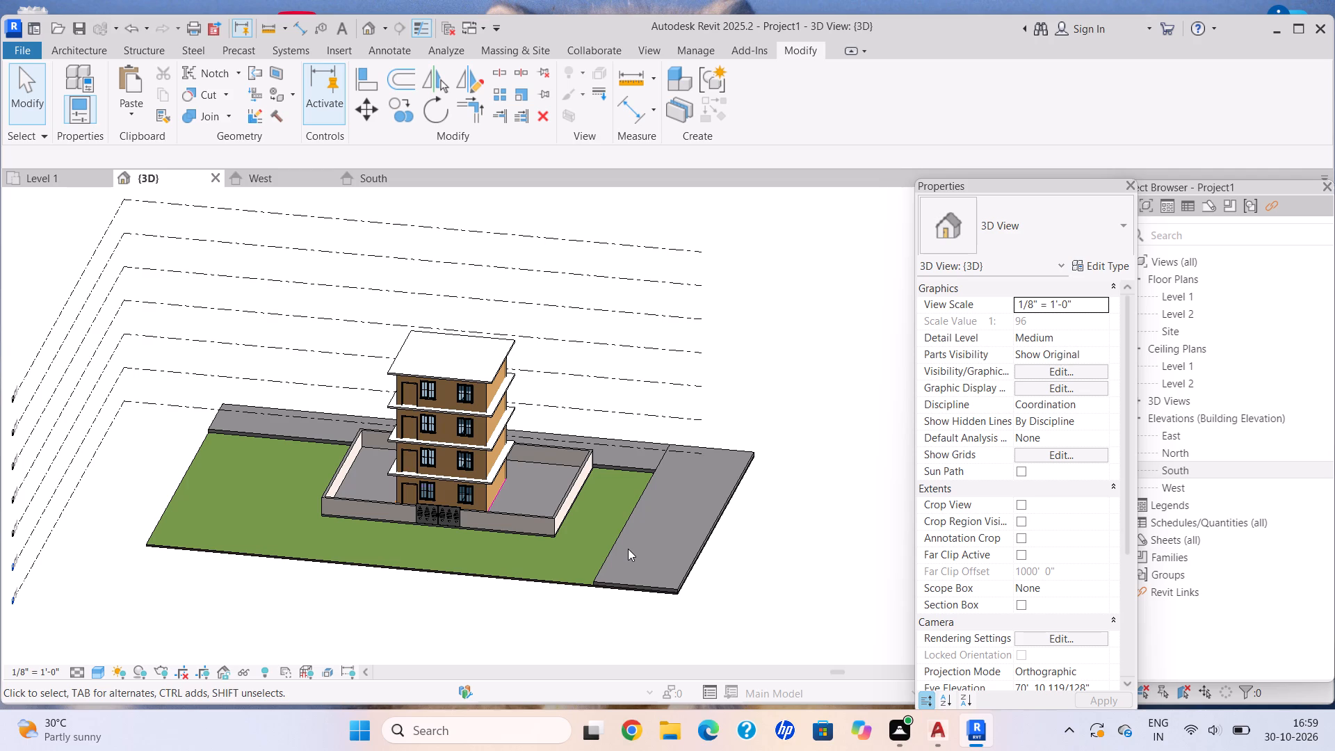
scroll(879, 0, "down", 1)
scroll(481, 597, "up", 10)
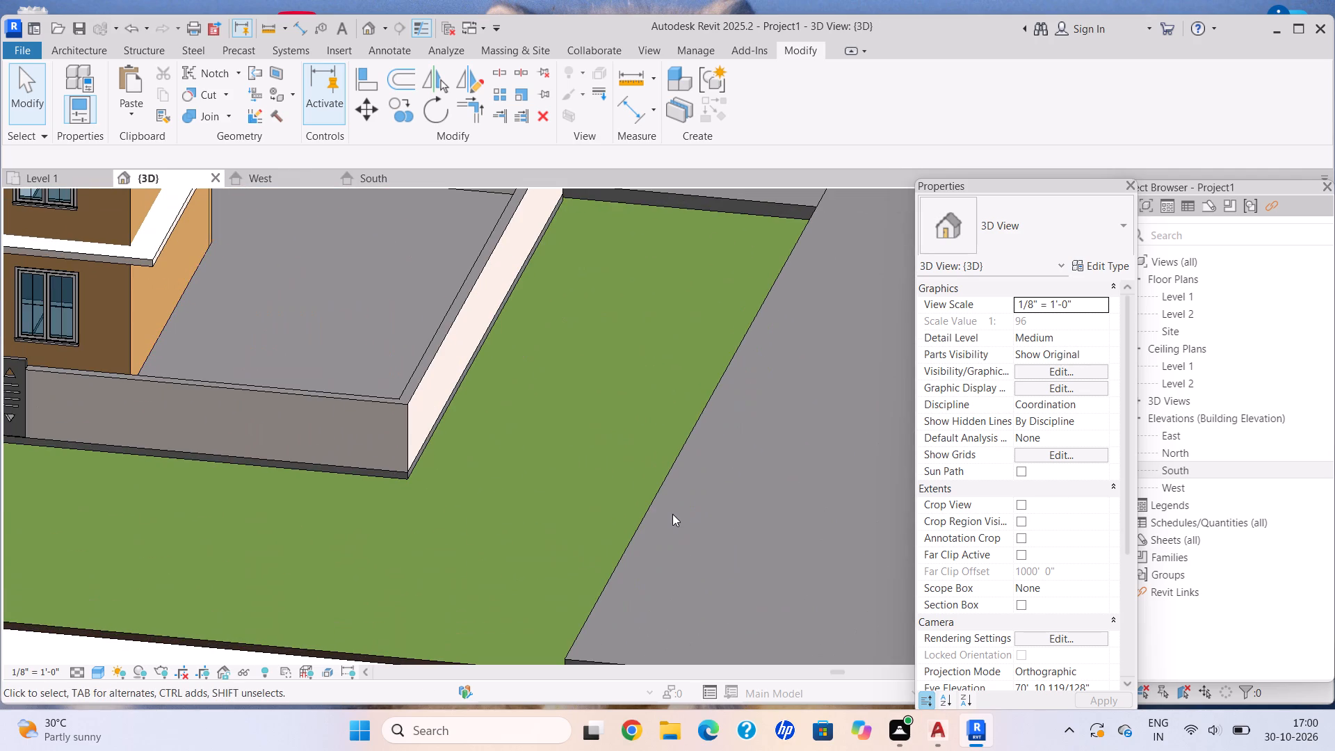
scroll(672, 501, "down", 11)
scroll(667, 525, "up", 1)
Lower the top face of the side strip, right when facing the gate, to make it a thin slab on the toposolid.
middle_click_drag(656, 519, 476, 510, "shift")
scroll(473, 515, "down", 1, "shift")
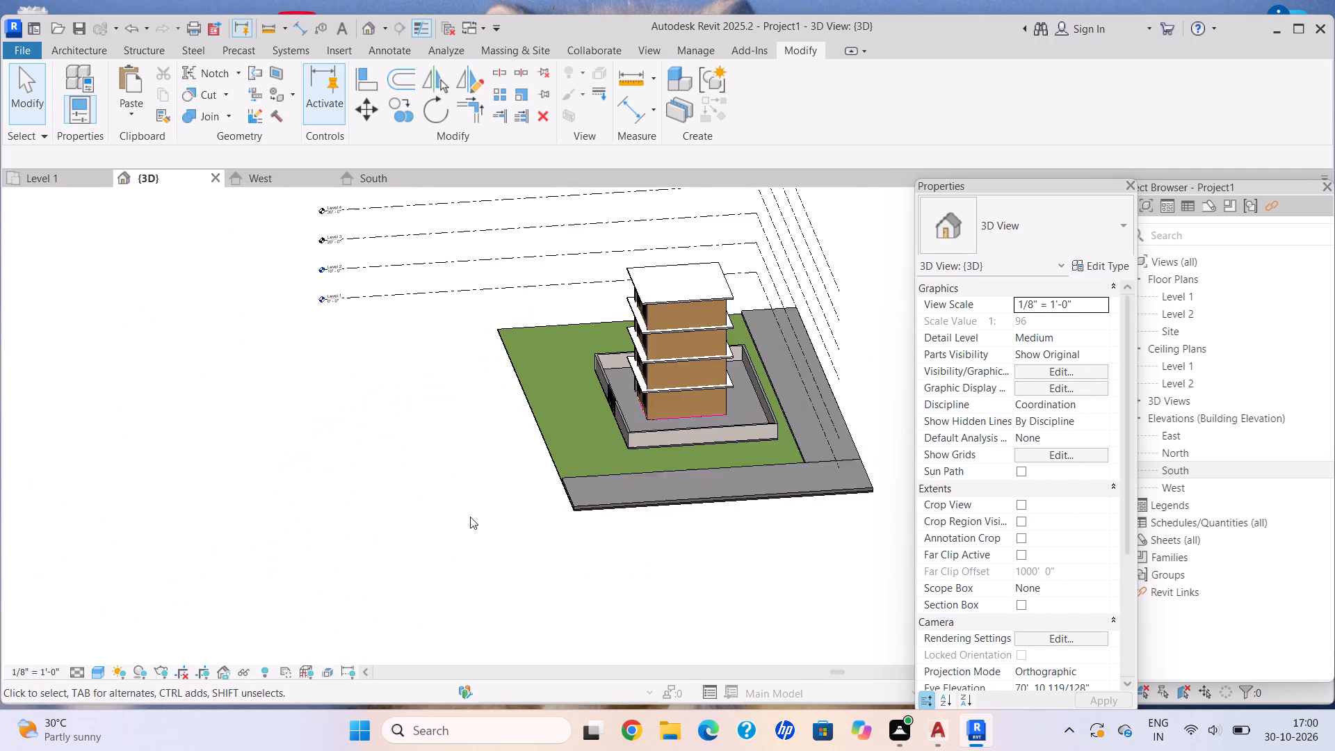
middle_click_drag(807, 517, 772, 394, "shift")
scroll(689, 510, "up", 9)
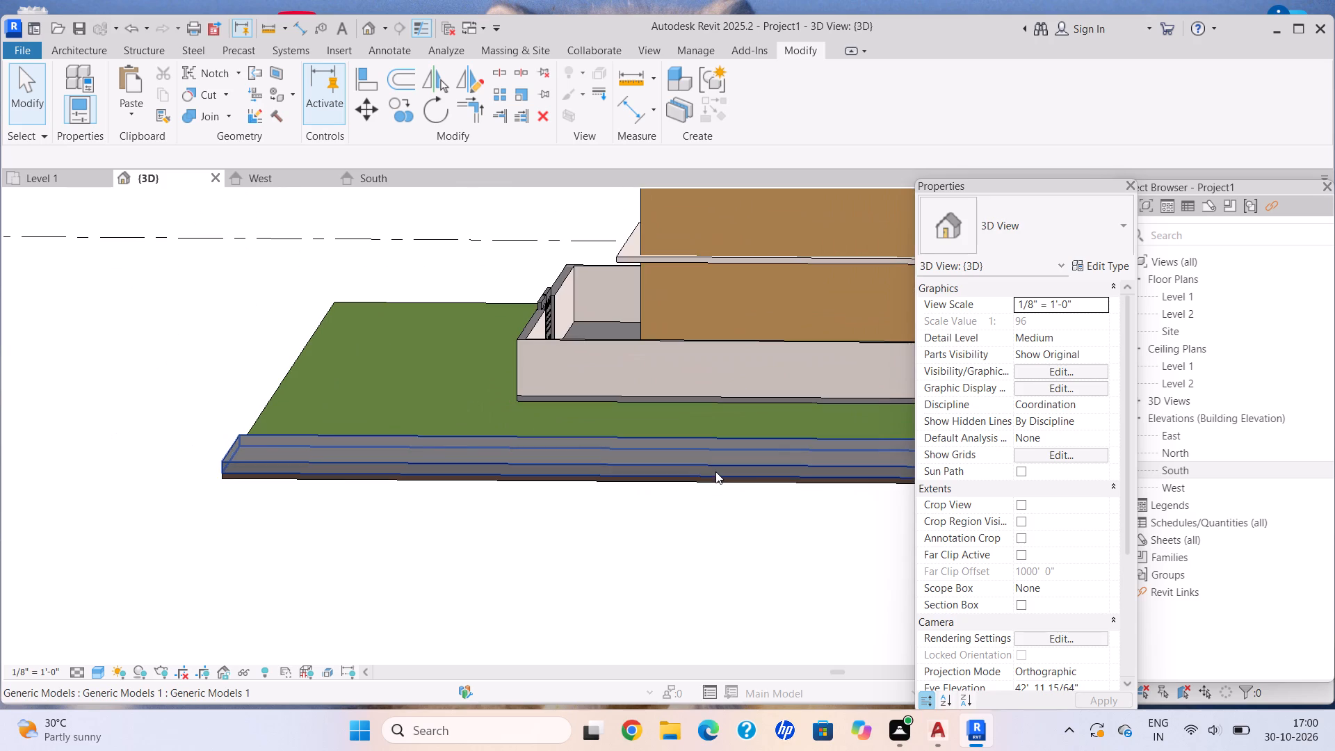
left_click(715, 471)
middle_click_drag(711, 474, 459, 496)
scroll(521, 509, "up", 12)
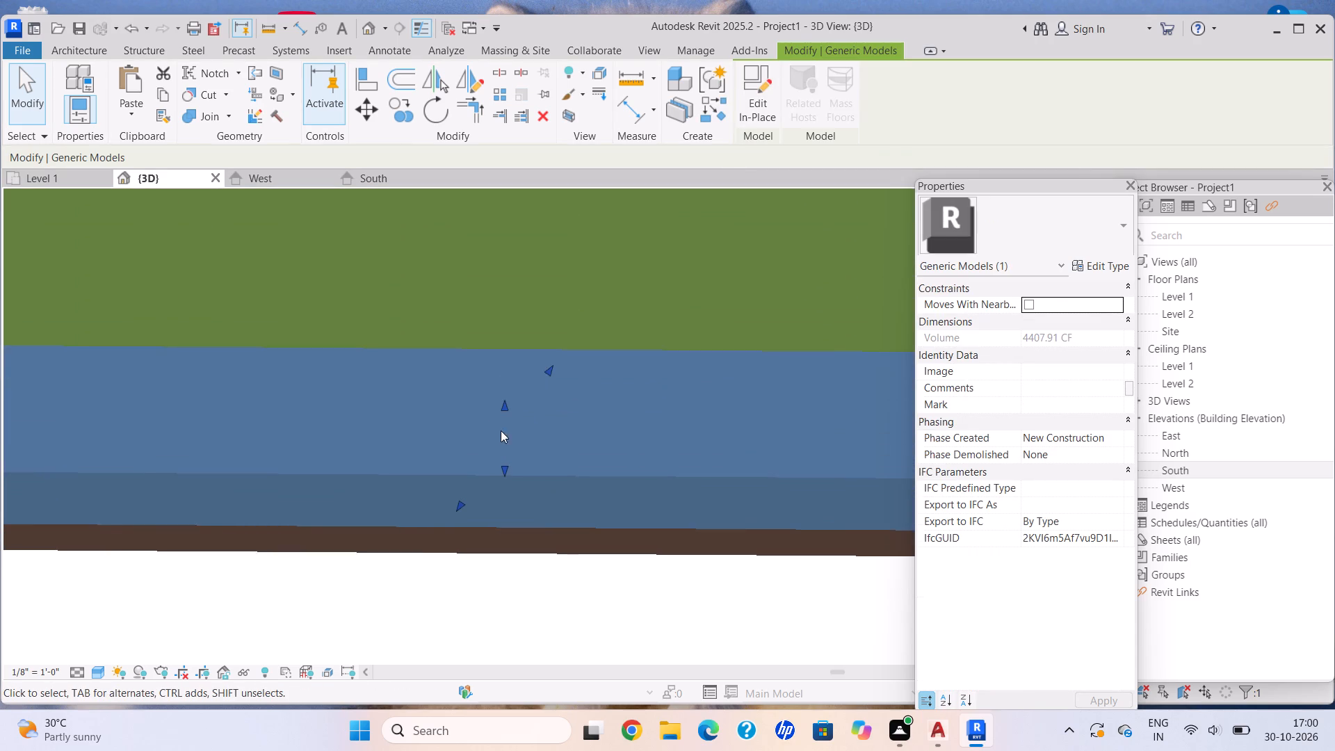
left_click_drag(504, 399, 523, 461)
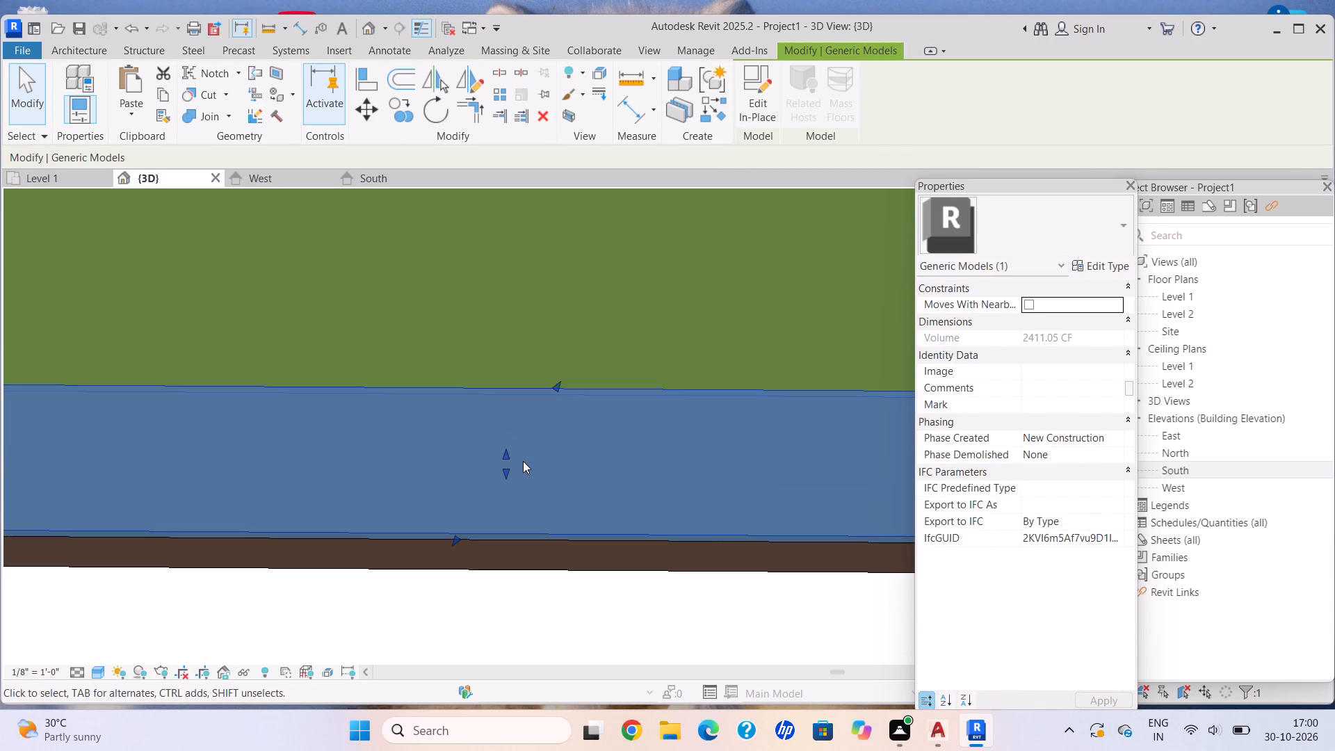
key("Escape")
Compare the heights of the side and rear strips where they meet at the rear corner.
scroll(551, 558, "down", 13)
middle_click_drag(551, 533, 410, 535)
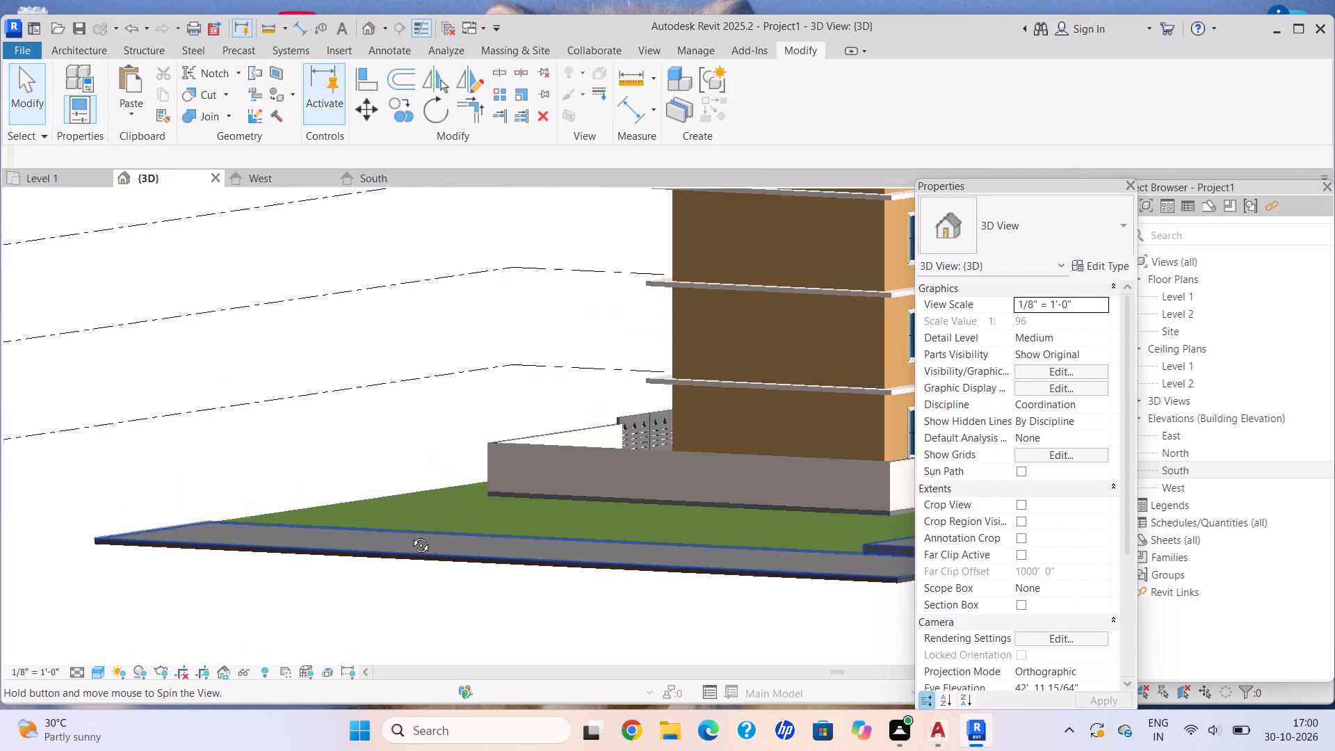
middle_click_drag(410, 535, 409, 535)
scroll(594, 554, "down", 3)
middle_click_drag(590, 547, 406, 387)
middle_click_drag(558, 433, 499, 455)
scroll(737, 391, "up", 5)
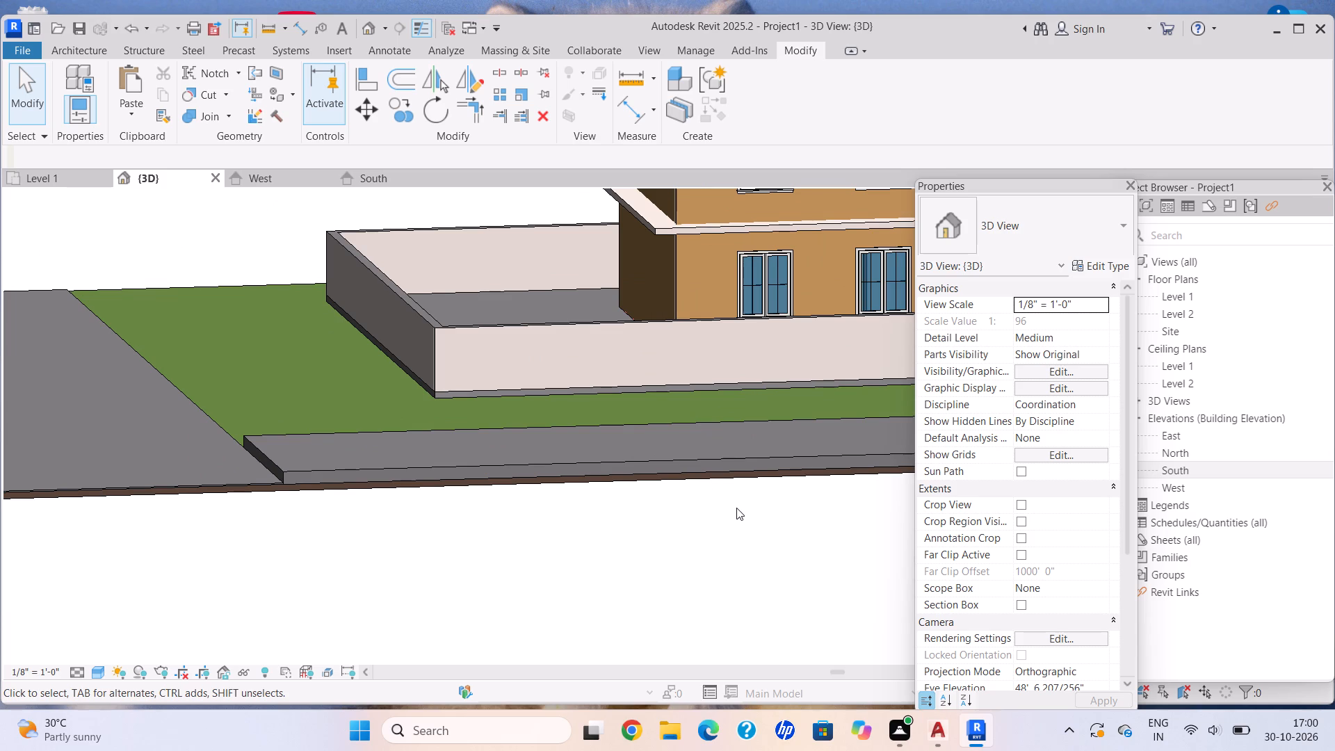
scroll(718, 476, "down", 1)
middle_click_drag(714, 471, 660, 508)
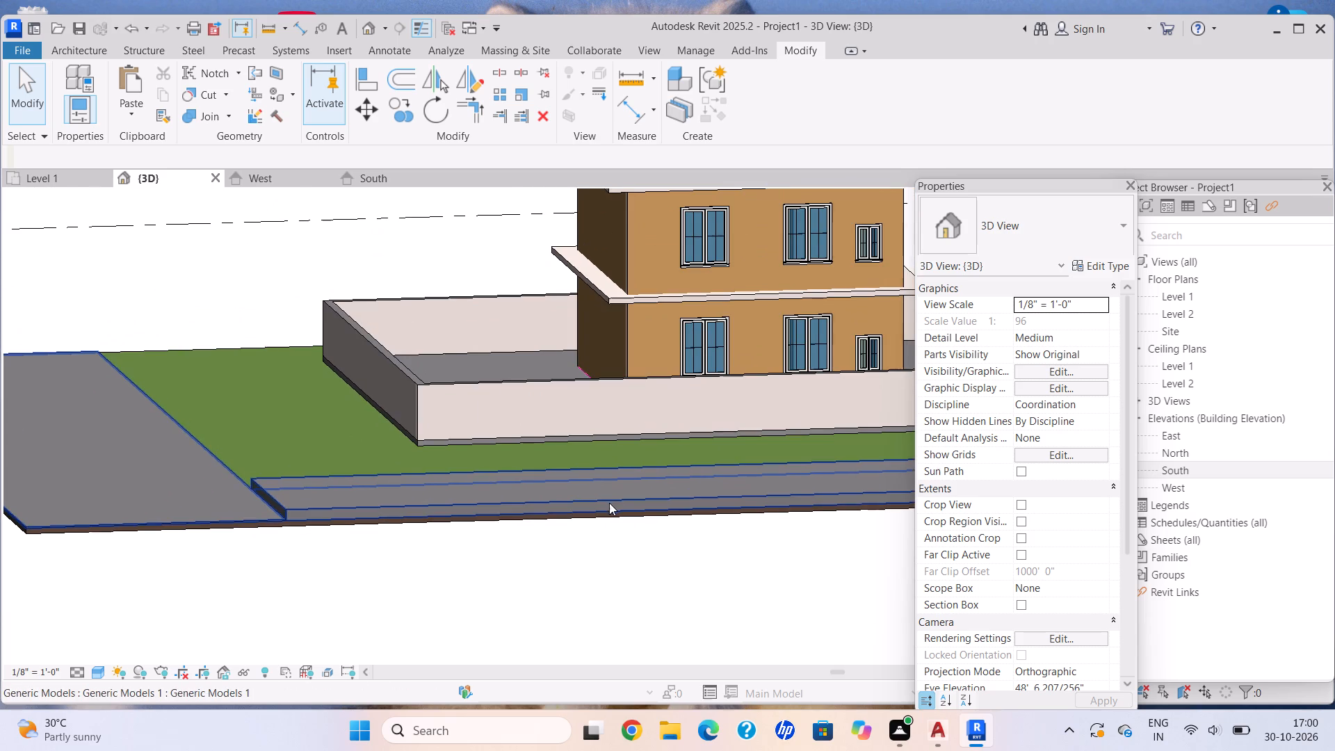
scroll(610, 520, "down", 3)
middle_click_drag(608, 522, 569, 522)
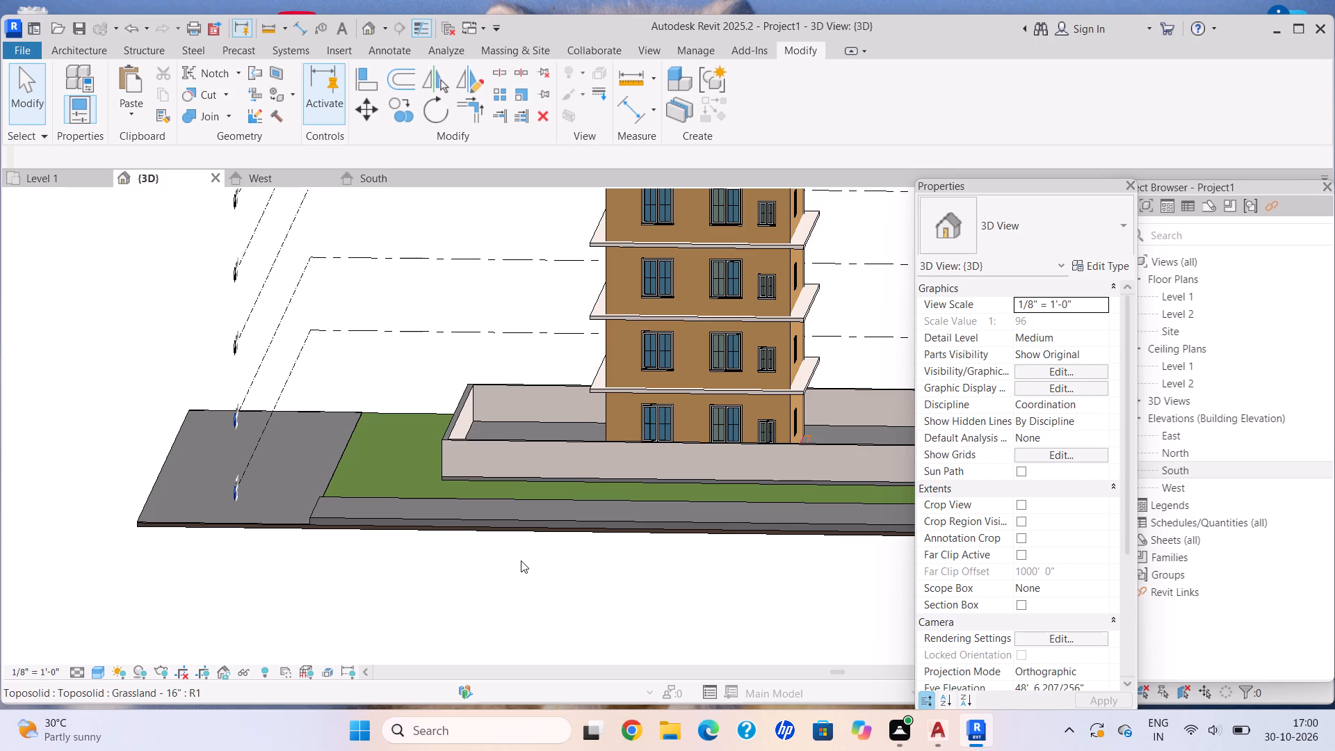
Lower the top face of the rear strip to a thin slab about level with the side strip.
scroll(551, 613, "down", 1)
middle_click_drag(551, 615, 496, 609)
middle_click(493, 606)
scroll(493, 603, "down", 1)
scroll(667, 545, "up", 6)
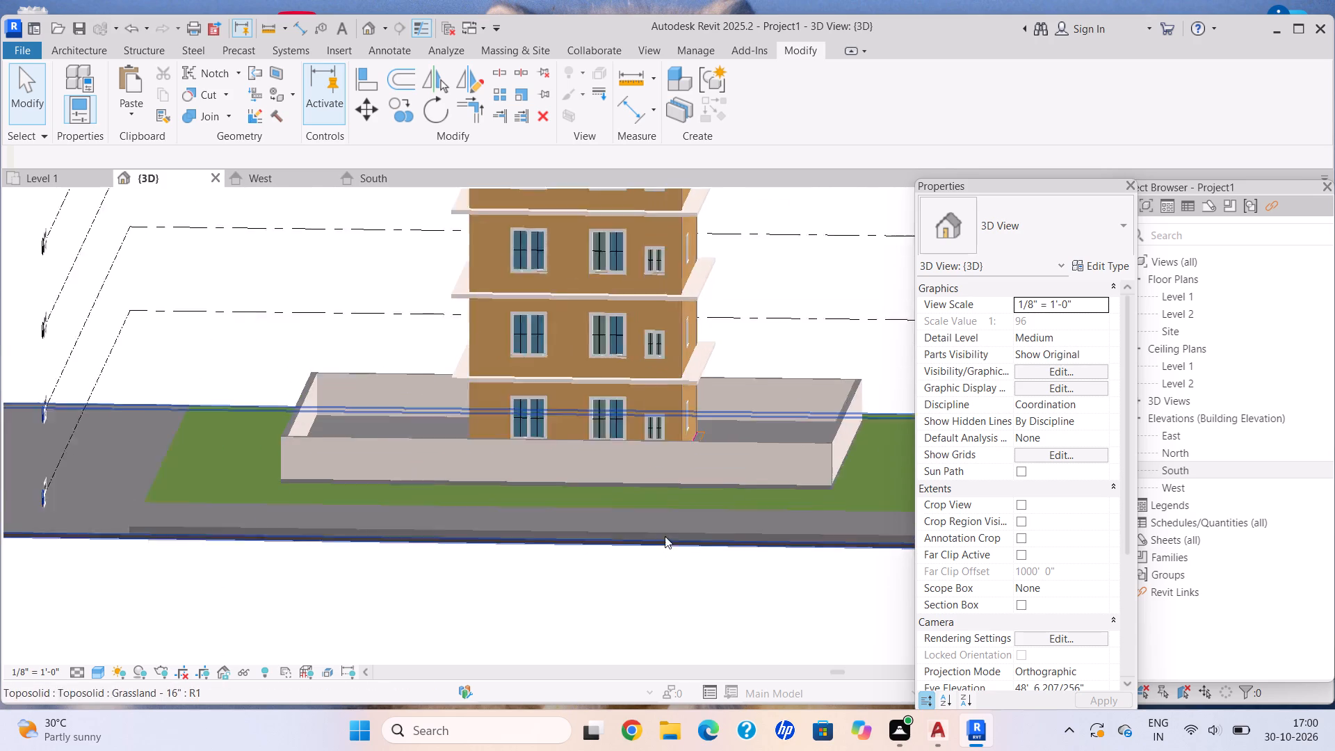
left_click(661, 534)
scroll(611, 540, "up", 8)
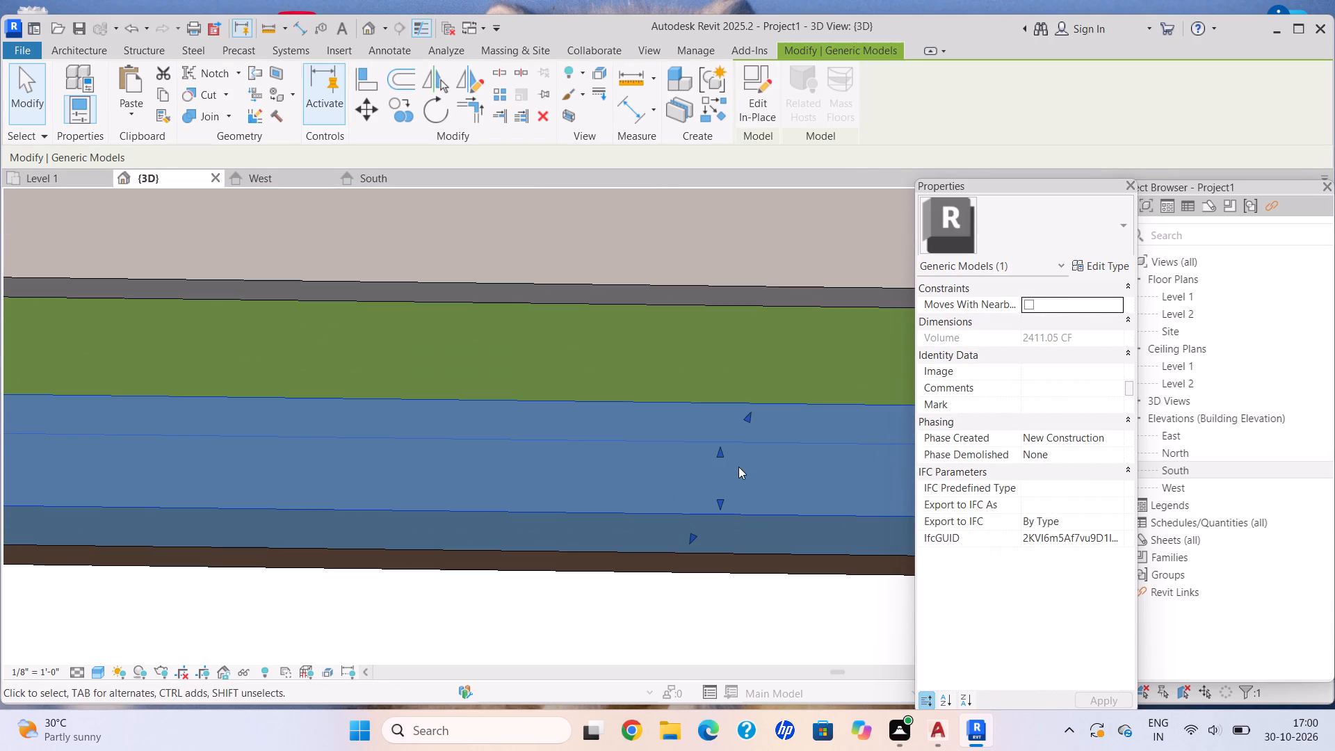
left_click_drag(717, 449, 728, 490)
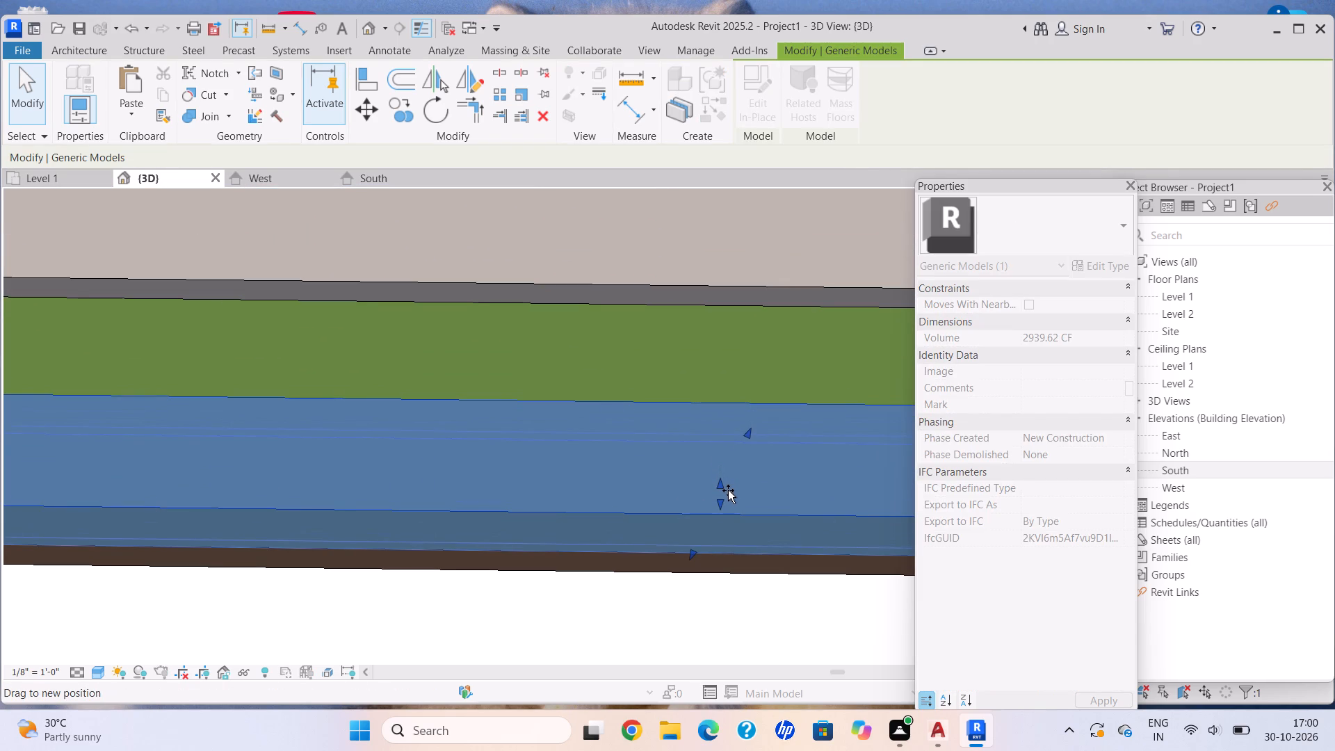
left_click_drag(728, 490, 727, 492)
key("Escape")
Examine the lowered side and rear strips against the grass site and boundary walls from several angles.
scroll(721, 493, "down", 8)
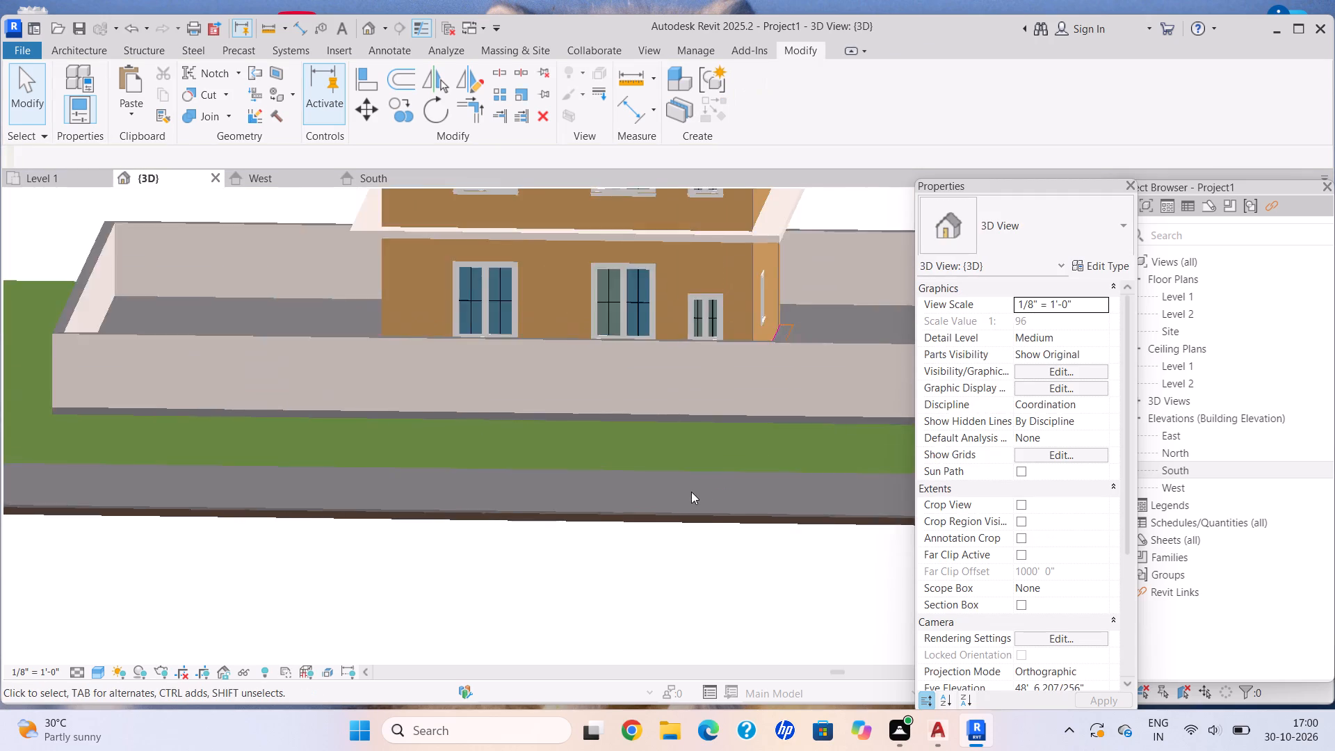
scroll(691, 492, "down", 6)
middle_click_drag(309, 518, 658, 554, "shift")
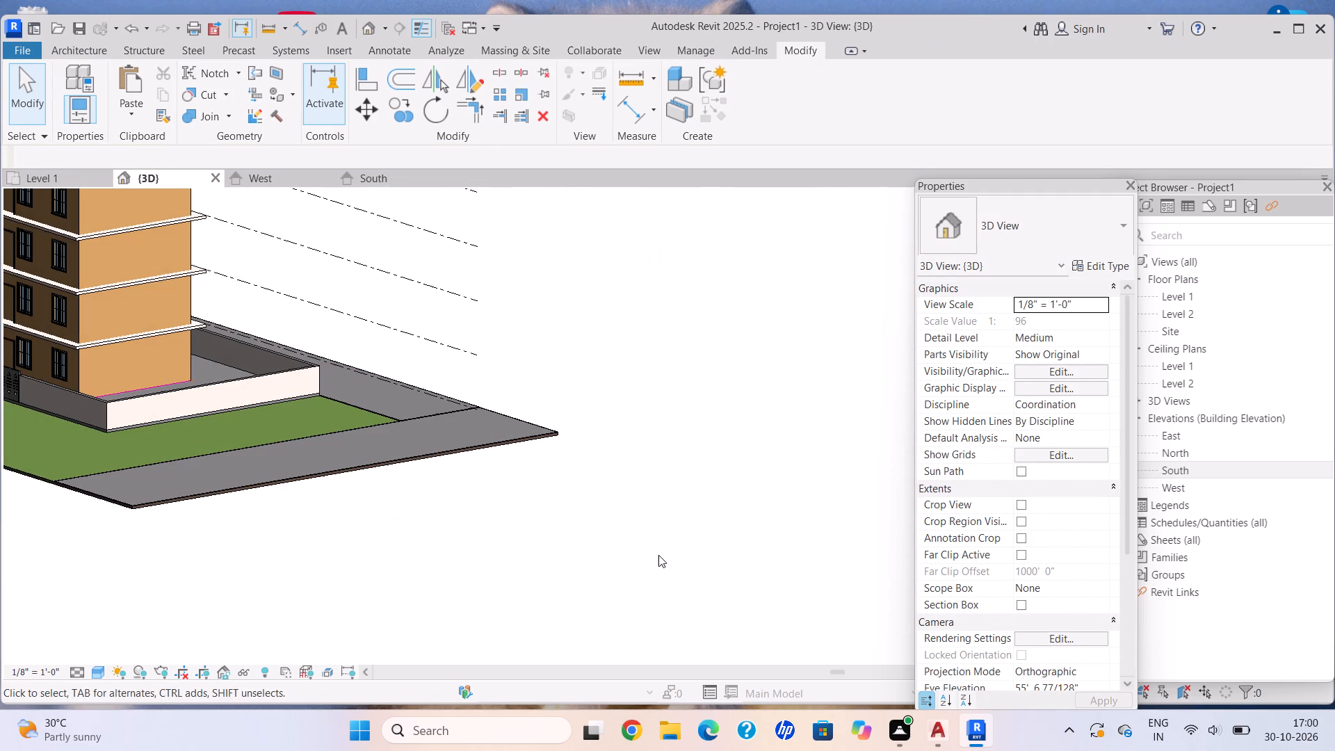
scroll(508, 583, "down", 3)
middle_click_drag(386, 549, 570, 580)
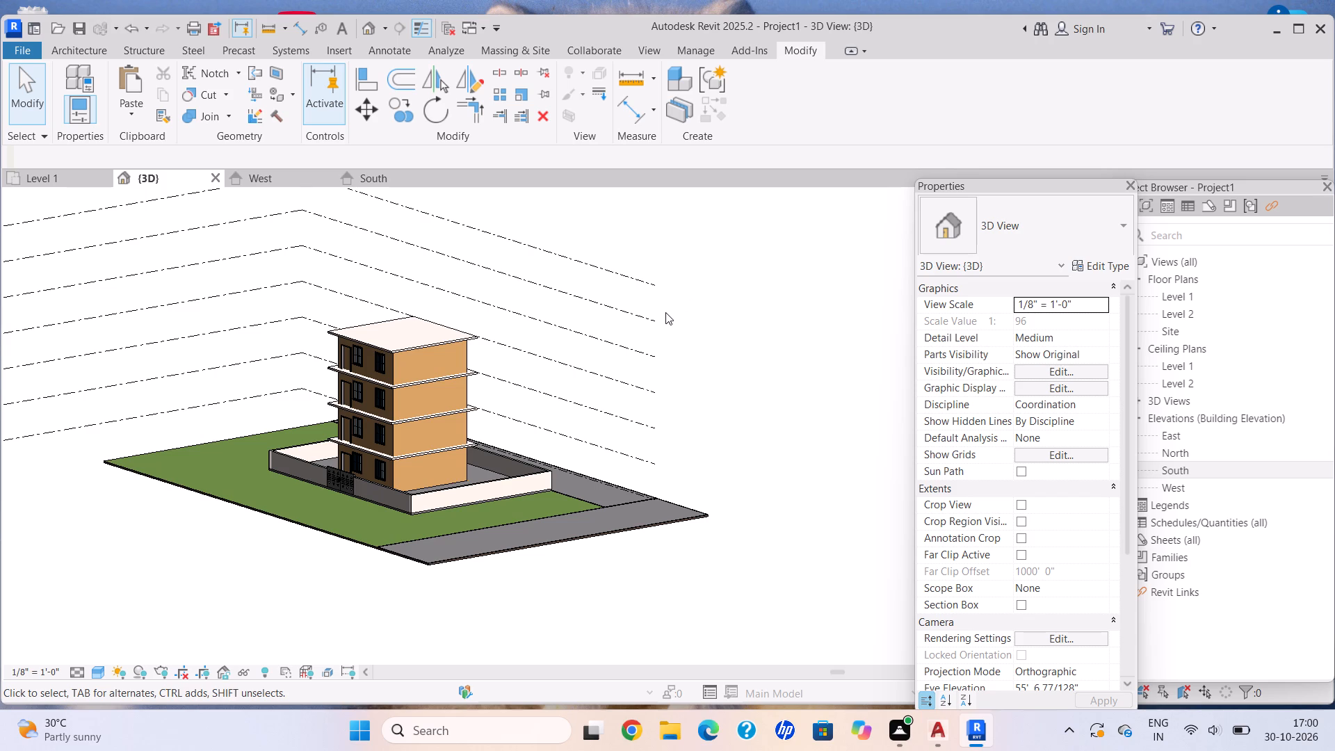
scroll(665, 312, "up", 1)
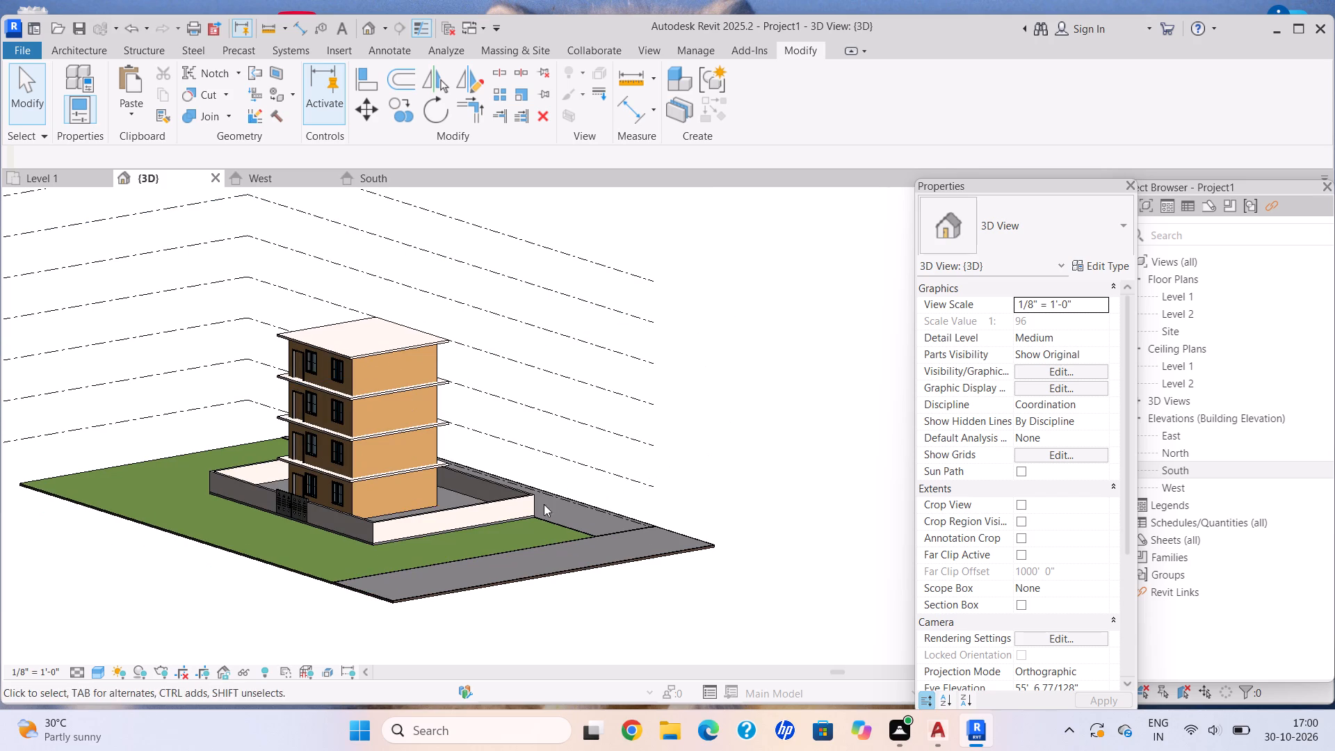
key("Escape")
middle_click_drag(432, 511, 540, 640, "shift")
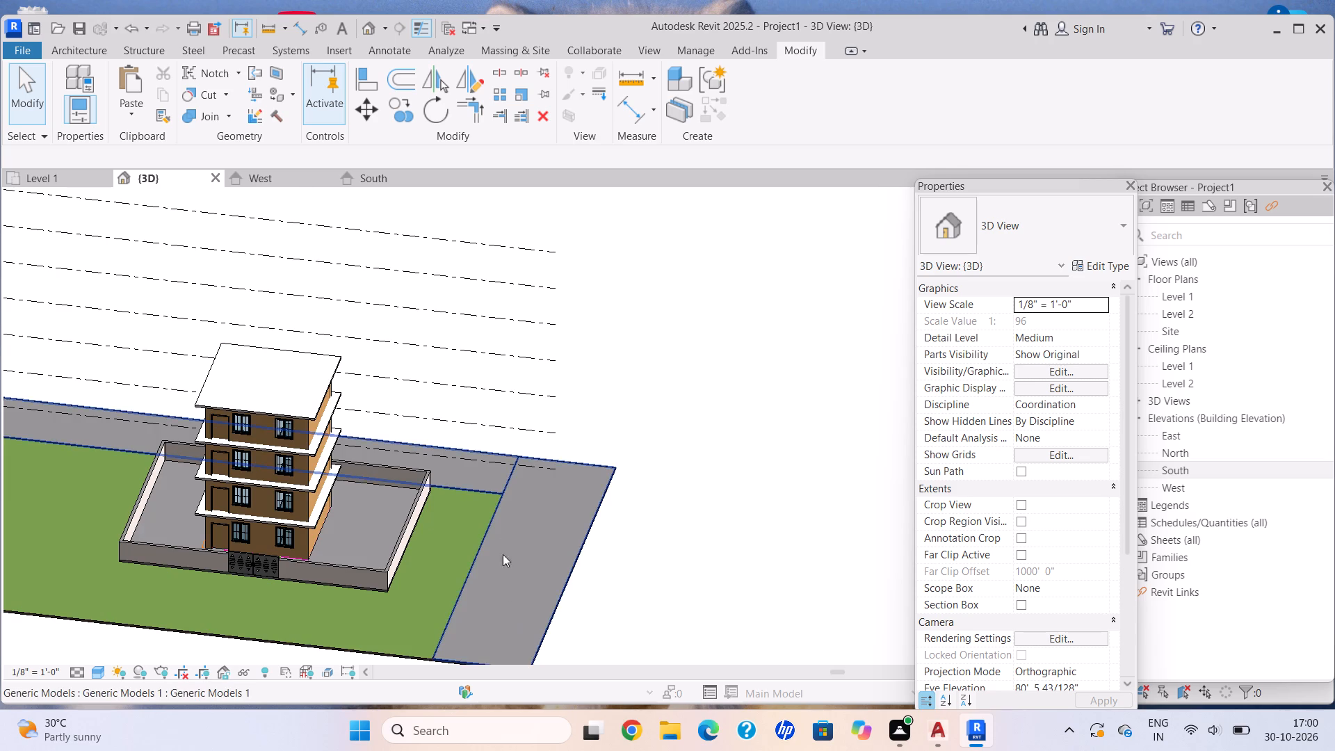
scroll(492, 538, "down", 4)
middle_click_drag(355, 568, 412, 583)
scroll(374, 573, "up", 1, "shift")
middle_click_drag(448, 586, 590, 560)
scroll(579, 561, "up", 1)
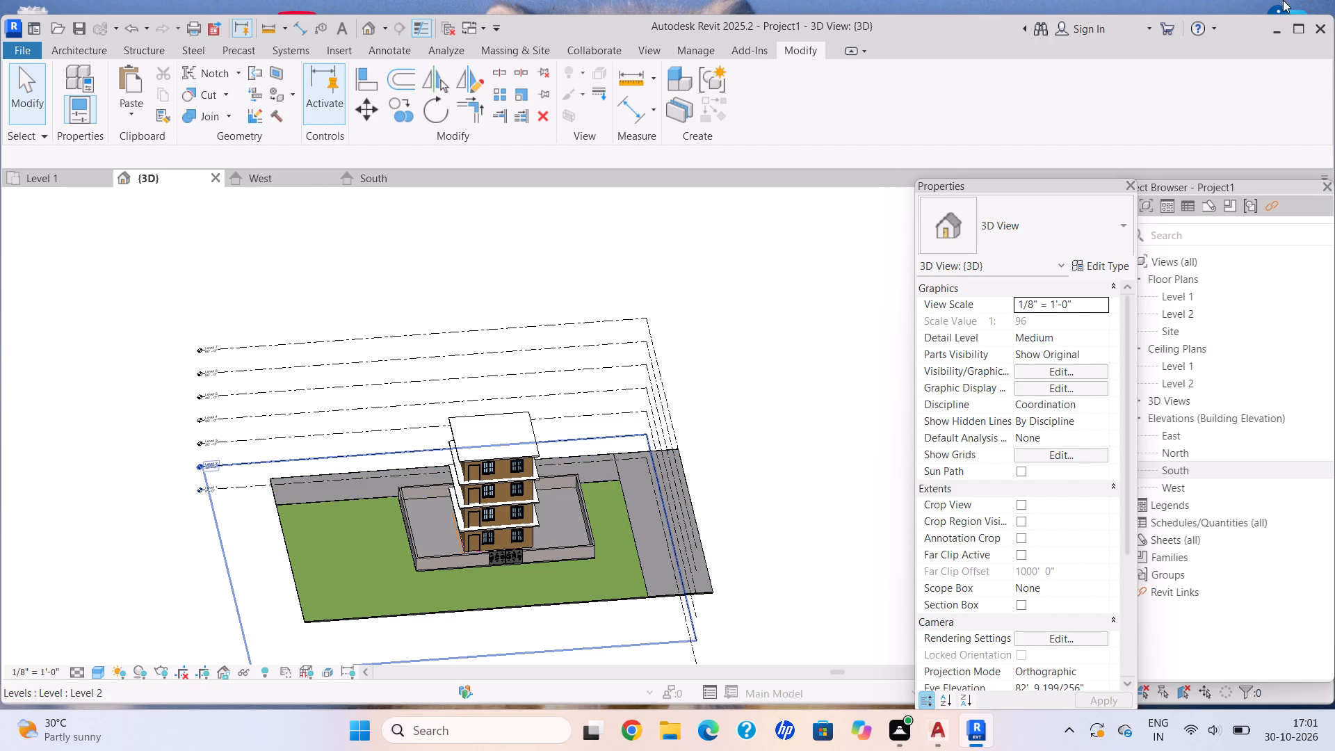
scroll(666, 640, "down", 1)
scroll(465, 551, "up", 4)
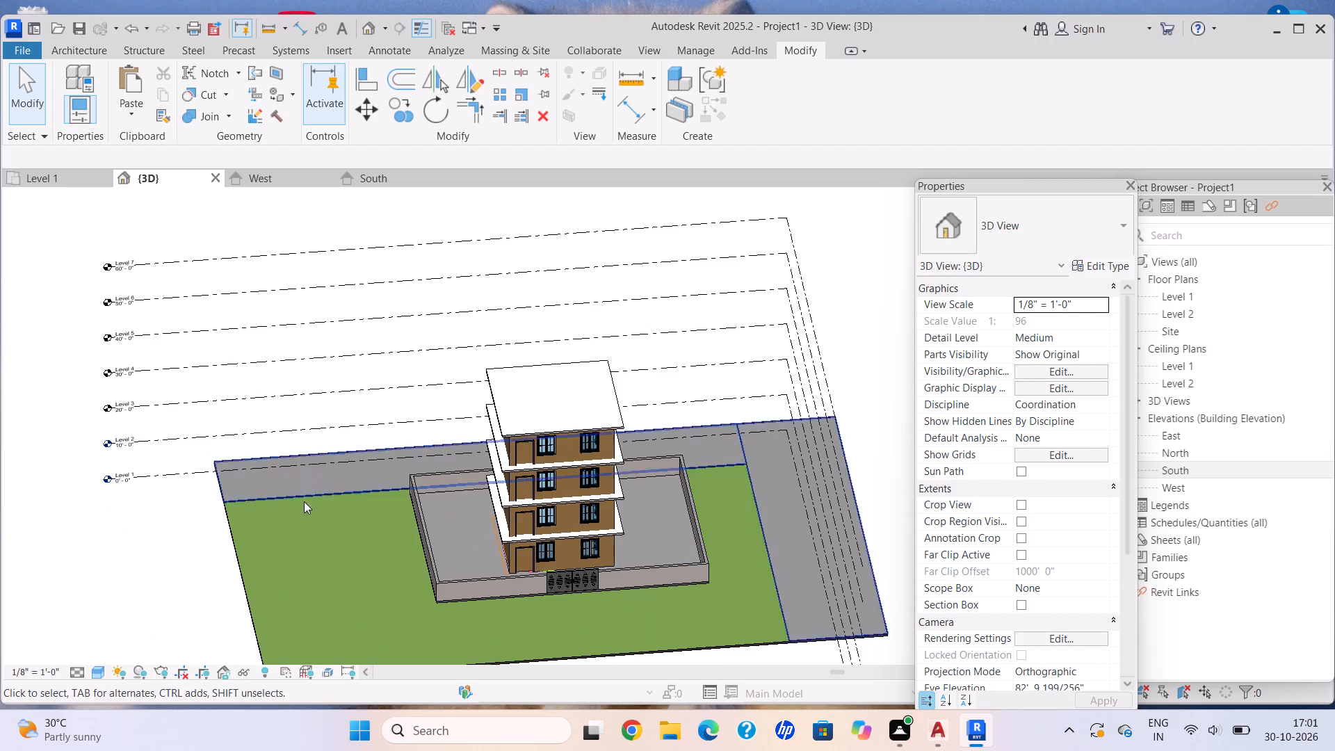
Examine the house front, the gate and the floor inside the boundary walls close up.
key("Escape")
middle_click_drag(539, 574, 492, 485)
scroll(492, 485, "up", 5, "shift")
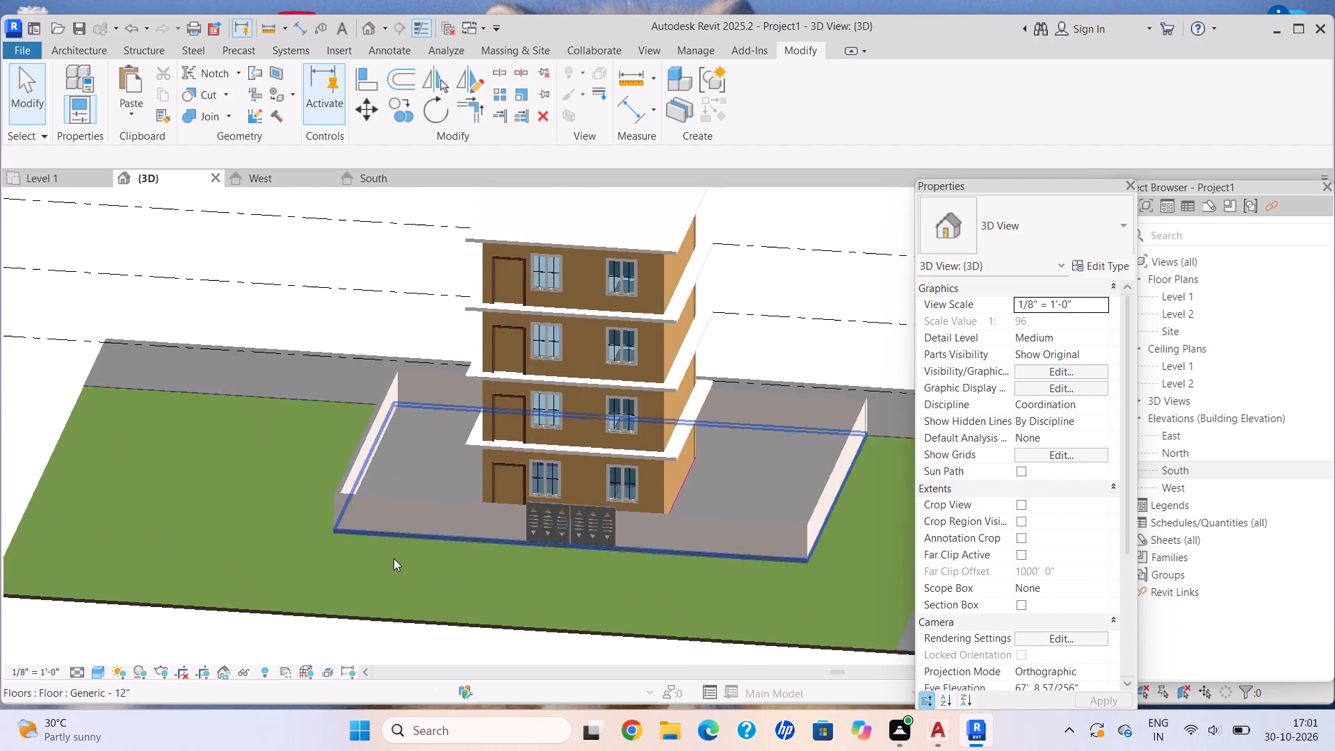
middle_click(394, 558, "shift")
middle_click_drag(405, 561, 463, 587, "shift")
scroll(449, 606, "up", 3)
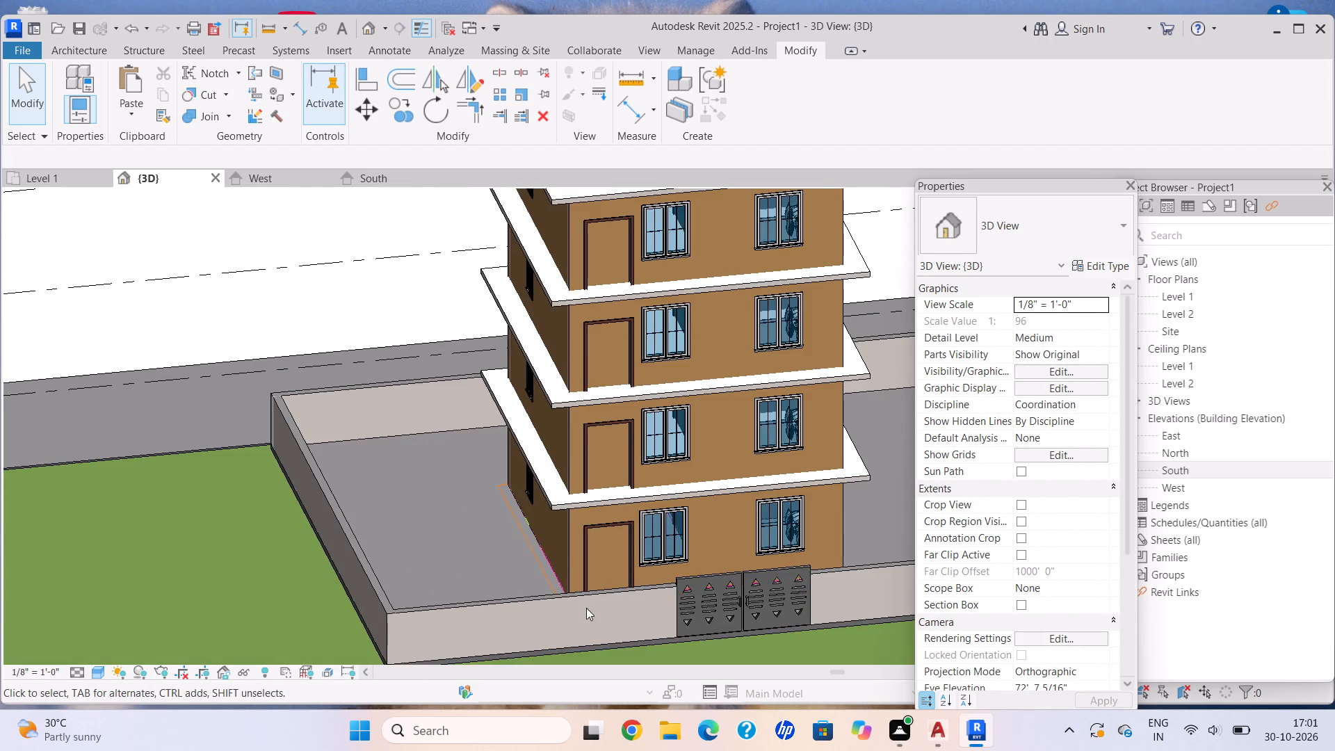
middle_click_drag(583, 601, 557, 494)
scroll(549, 509, "up", 4)
middle_click_drag(544, 510, 533, 475, "shift")
scroll(529, 467, "down", 1)
middle_click_drag(547, 514, 556, 660)
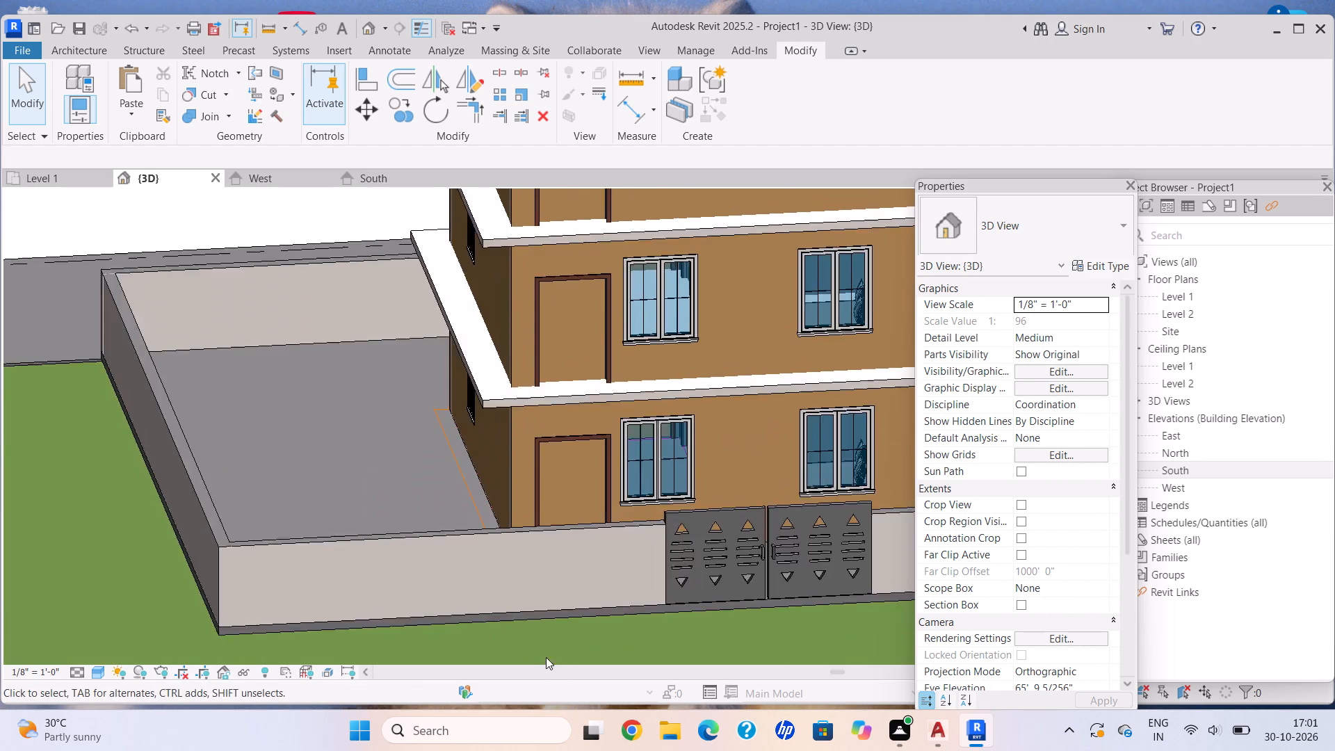
scroll(537, 596, "down", 4)
middle_click_drag(542, 583, 568, 627)
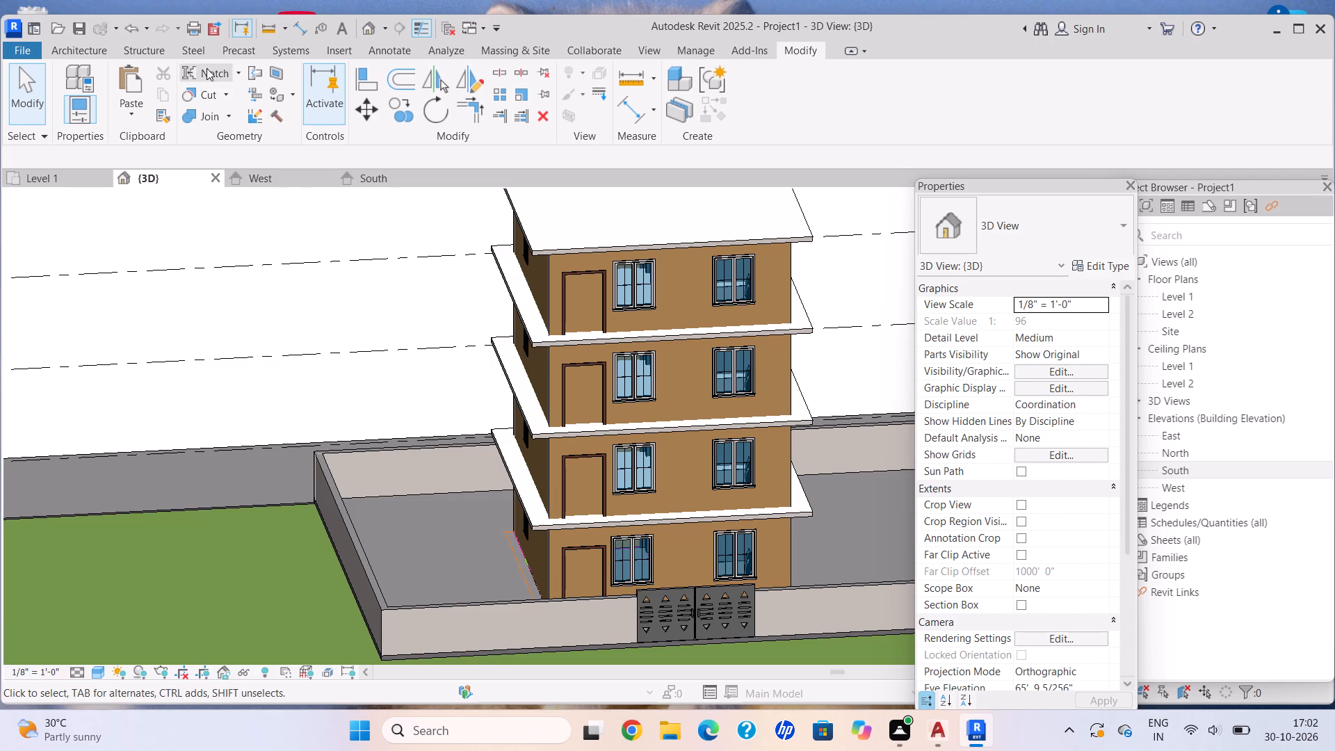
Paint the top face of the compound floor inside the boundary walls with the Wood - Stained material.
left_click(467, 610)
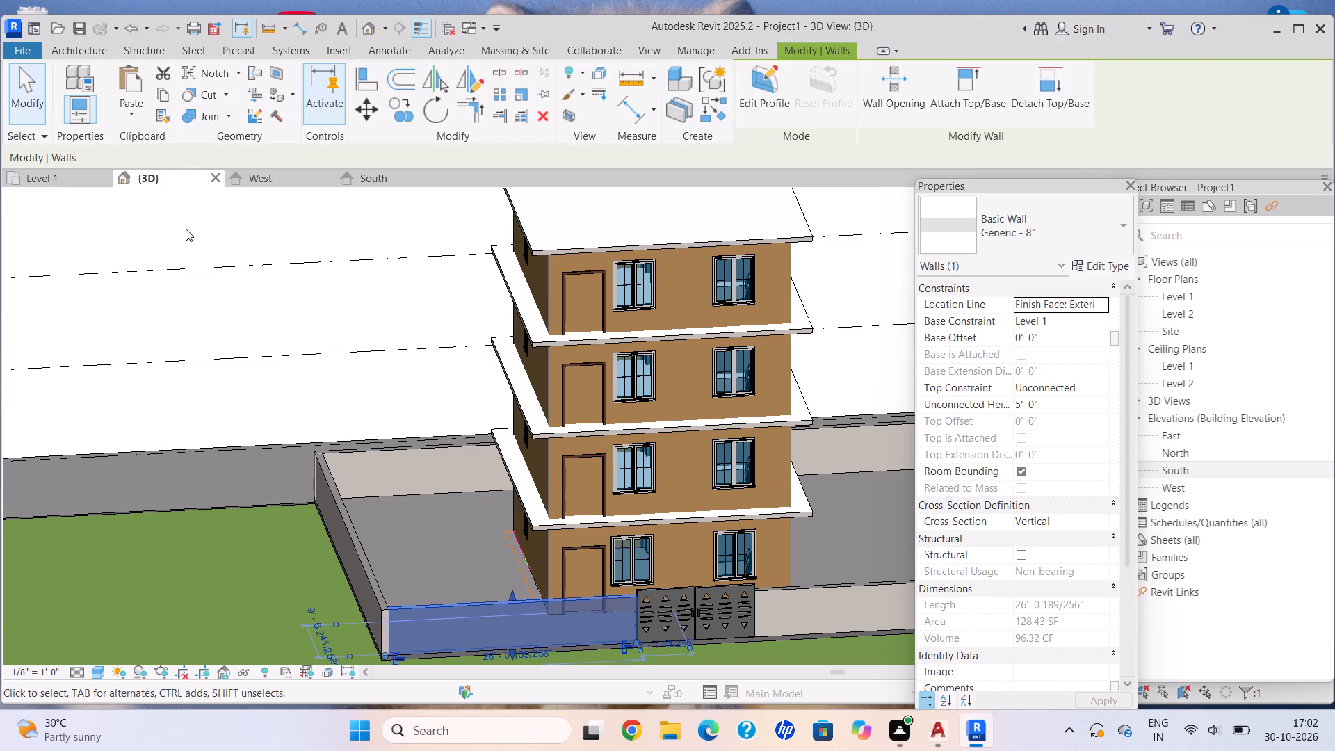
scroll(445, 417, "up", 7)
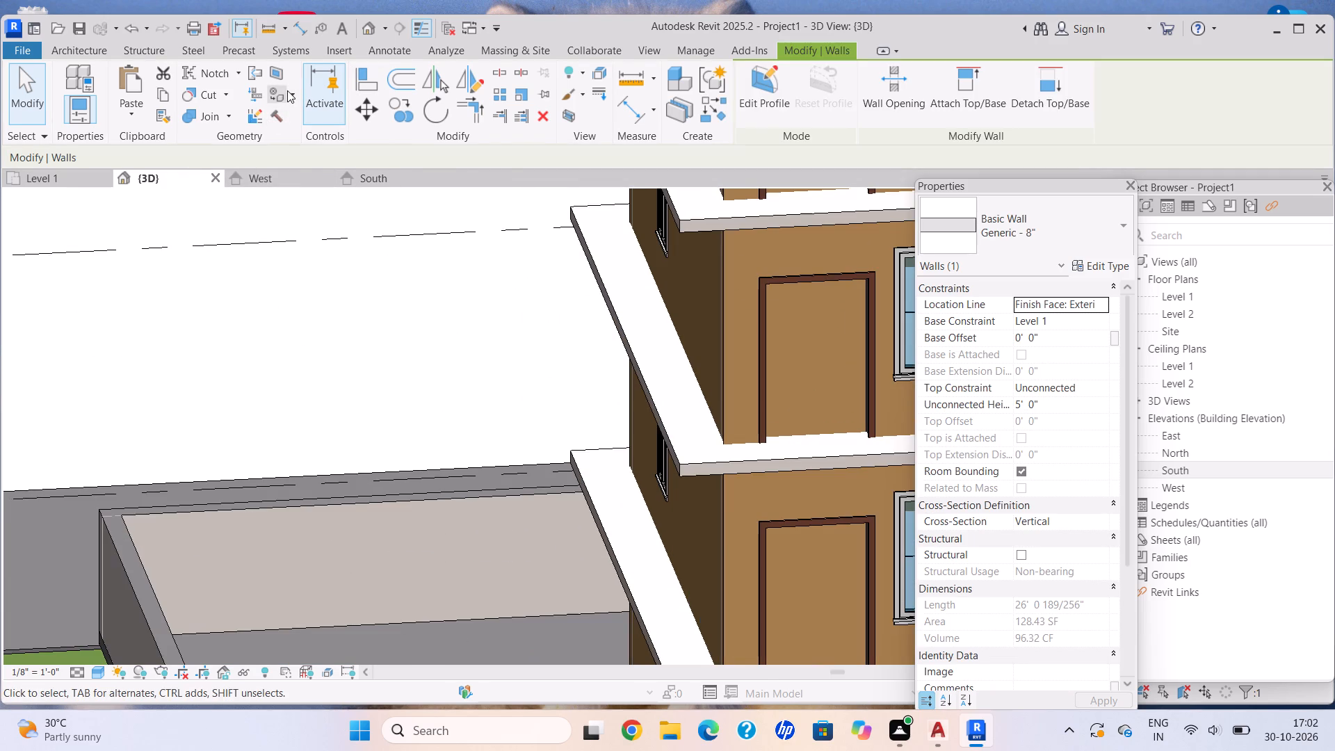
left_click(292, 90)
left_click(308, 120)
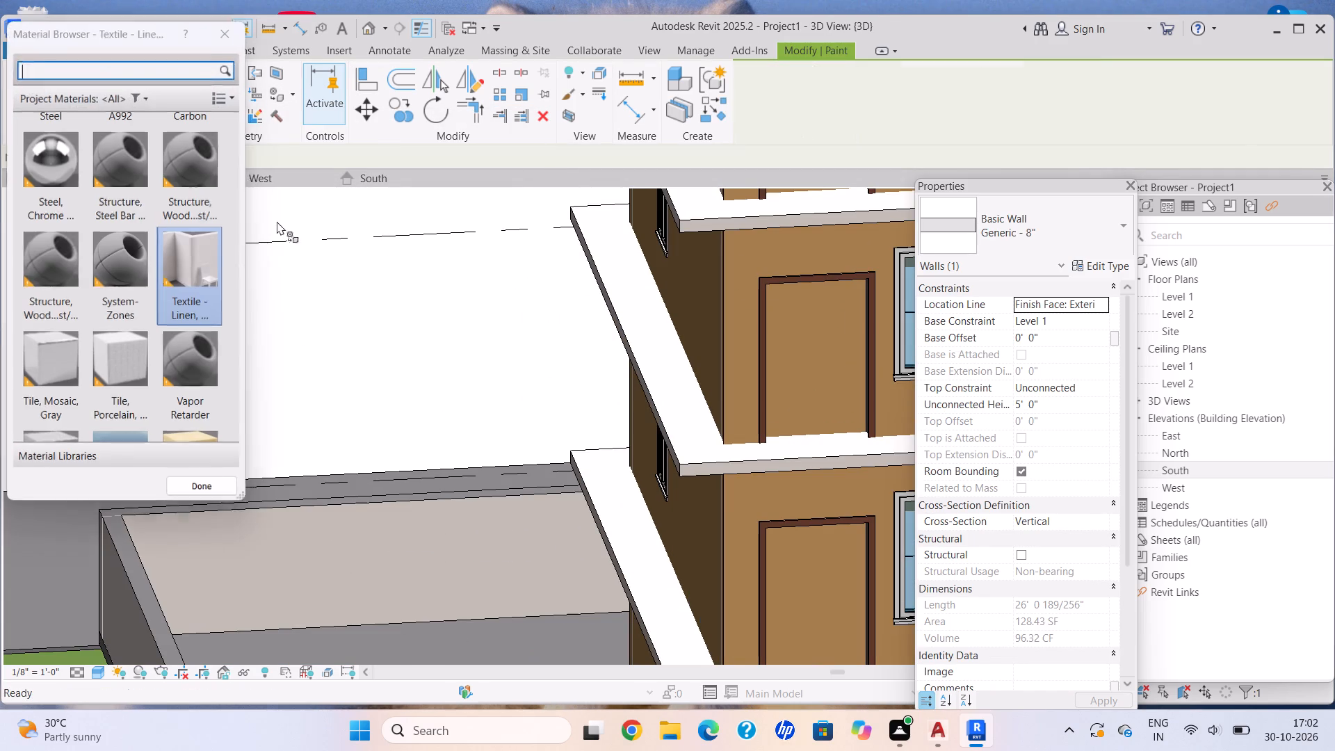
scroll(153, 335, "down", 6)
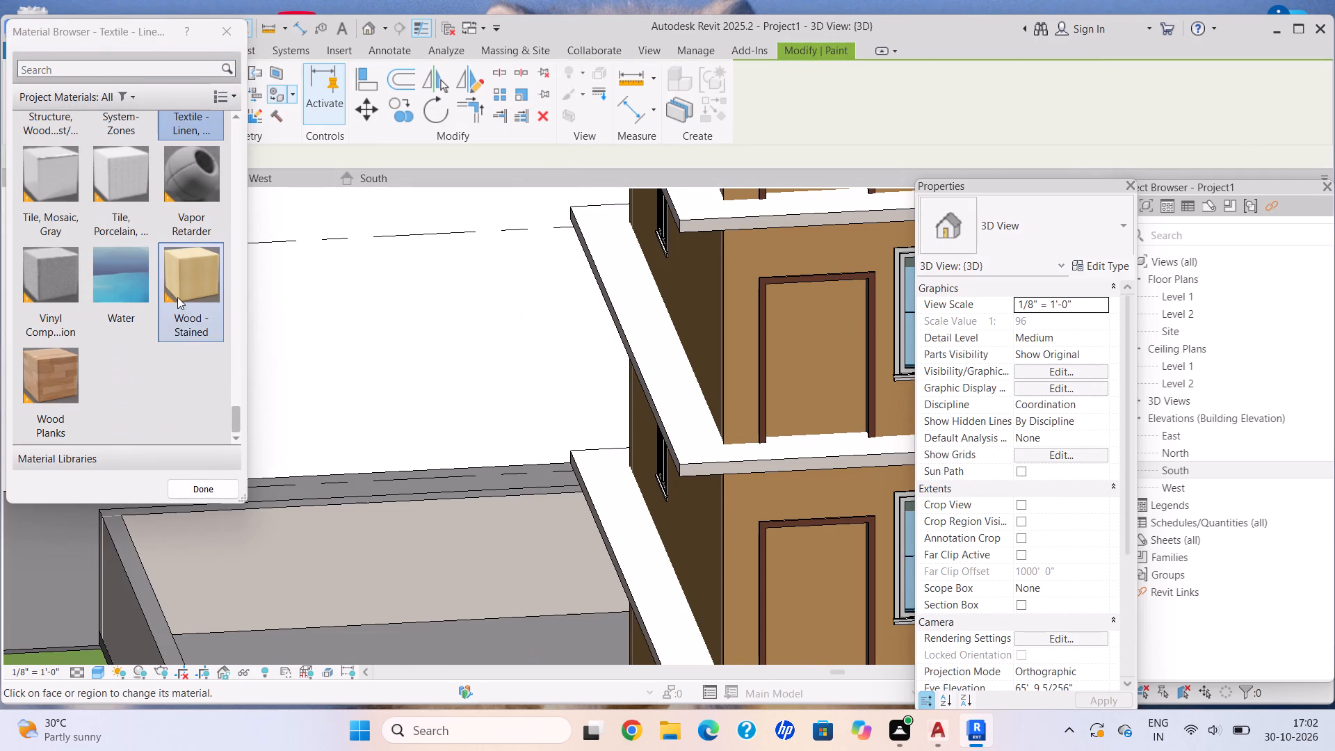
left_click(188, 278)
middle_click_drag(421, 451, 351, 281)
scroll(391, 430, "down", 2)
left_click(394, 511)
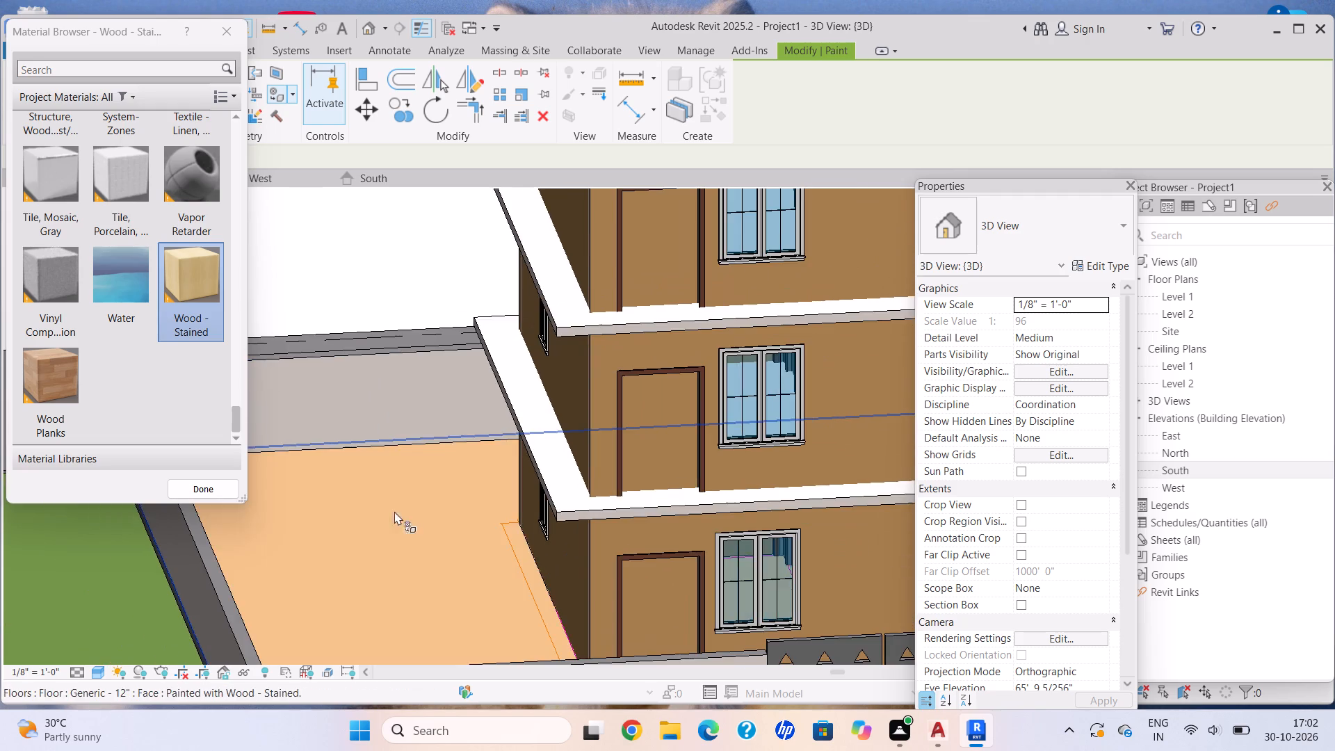
Paint the top face of the compound floor inside the boundary walls with the Door - Panel material.
scroll(463, 455, "down", 5)
middle_click_drag(440, 420, 428, 401)
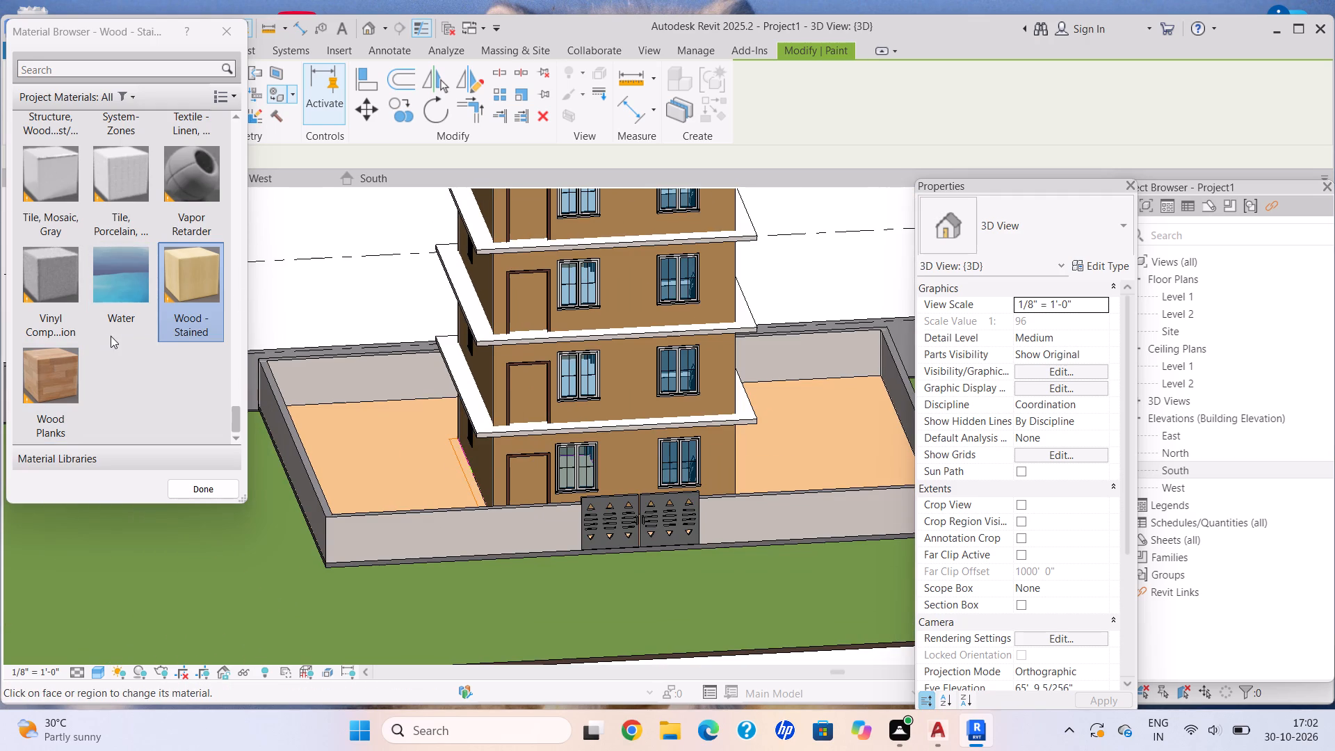
scroll(27, 284, "up", 4)
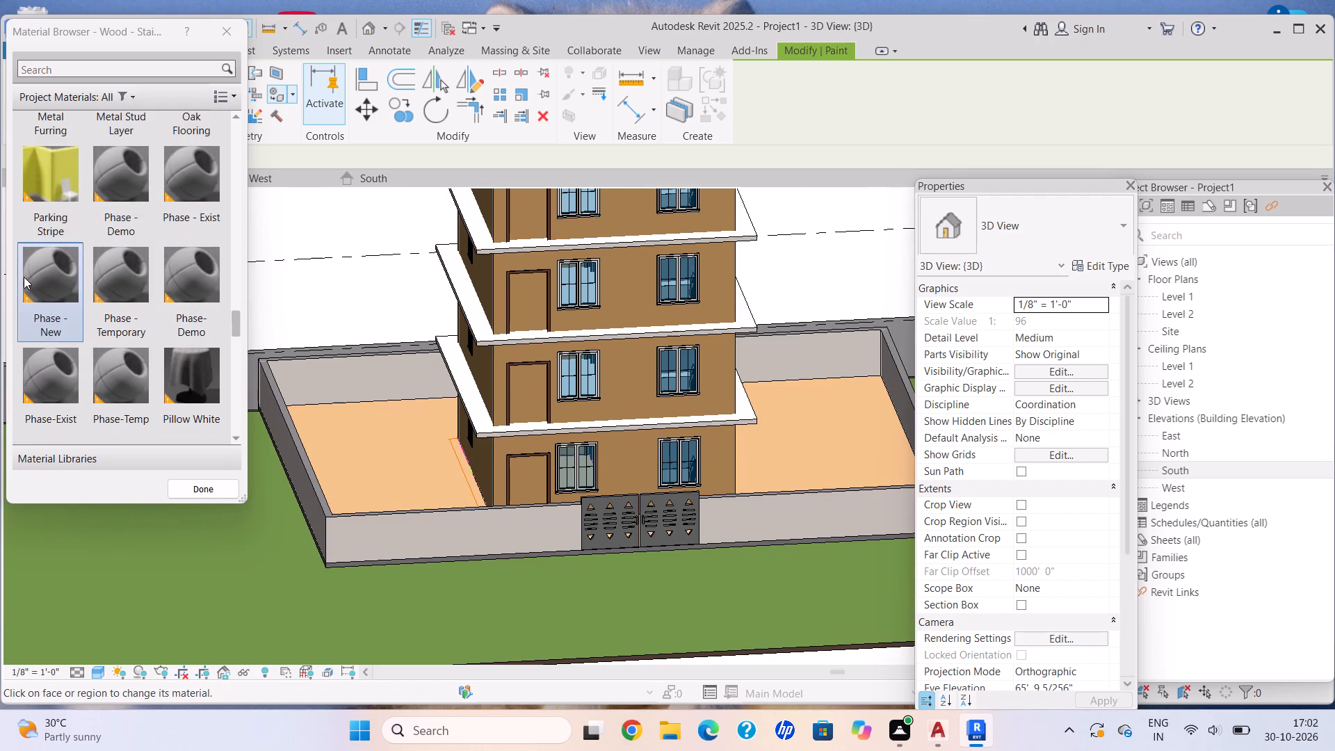
scroll(10, 276, "up", 3)
left_click(117, 170)
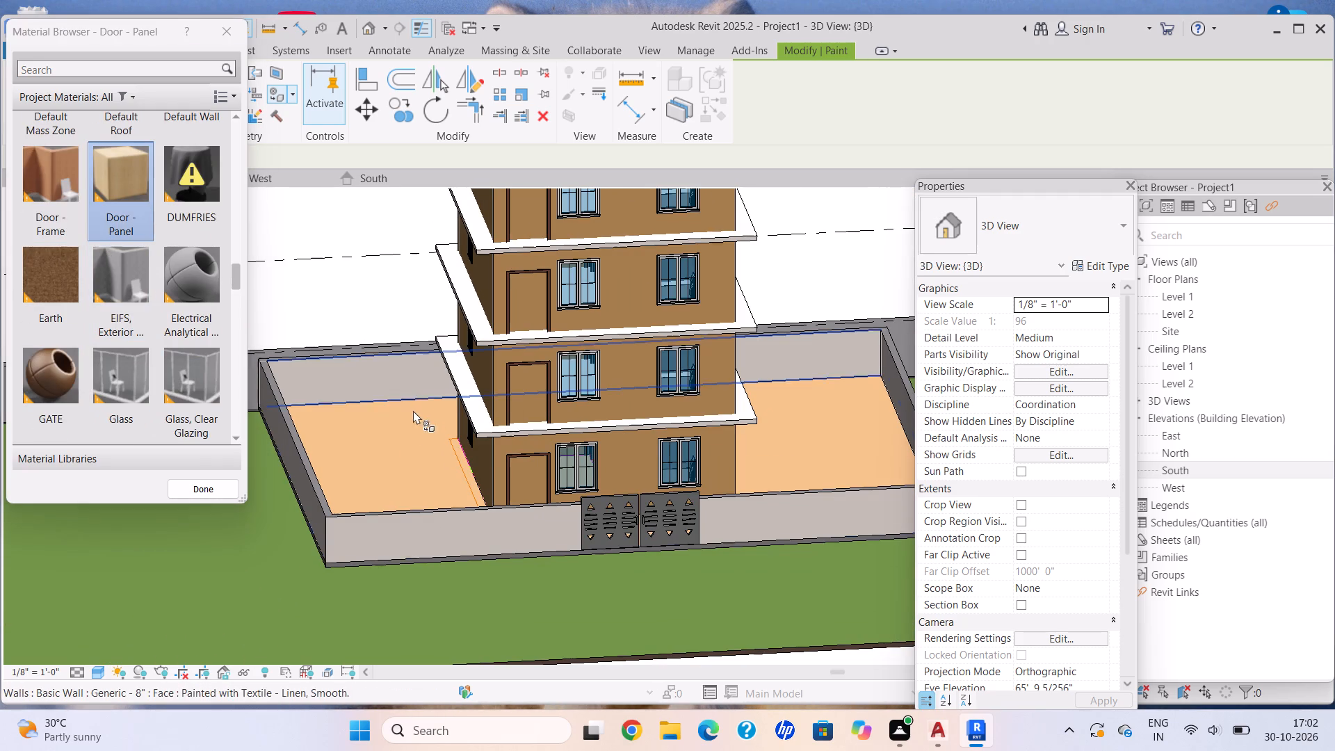
left_click(399, 460)
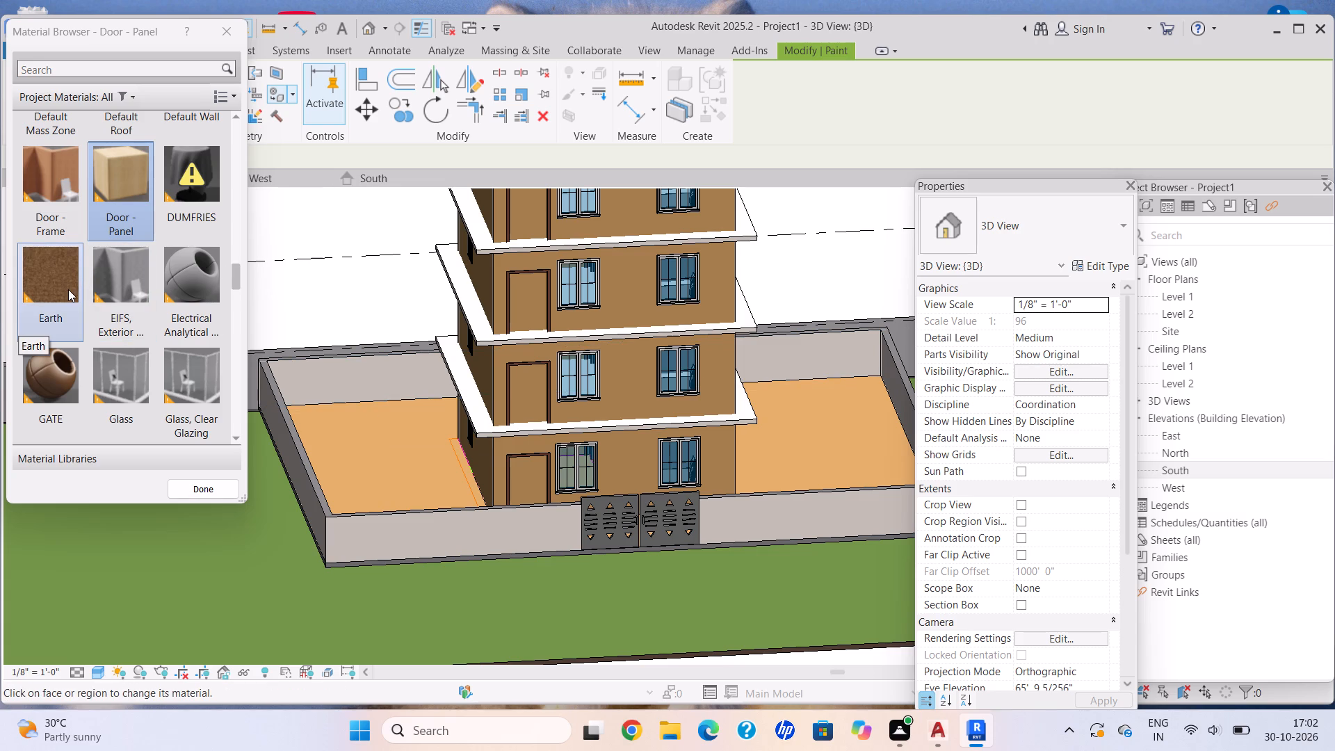
Paint the top faces of the left boundary wall and the front wall left of the gate with Plywood, Sheathing.
scroll(160, 326, "down", 2)
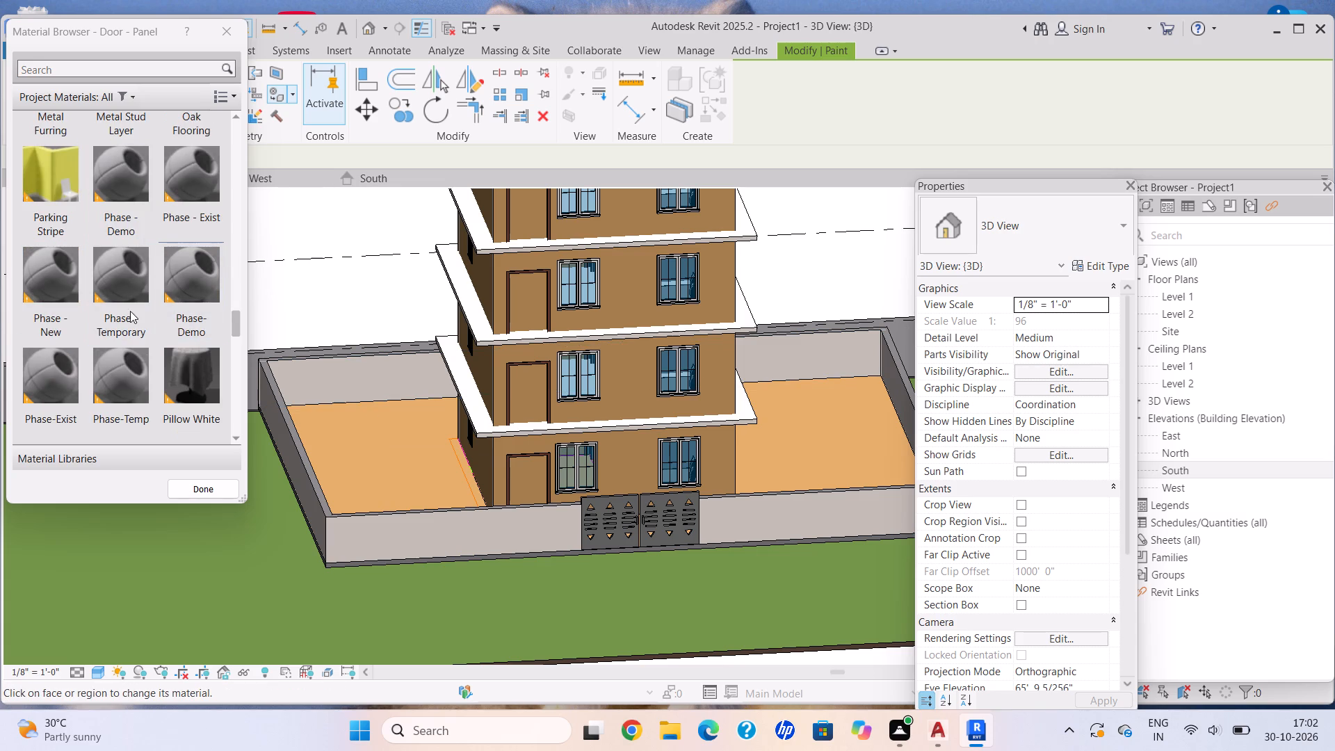
scroll(425, 475, "down", 3)
middle_click_drag(400, 490, 391, 495)
scroll(357, 503, "up", 2)
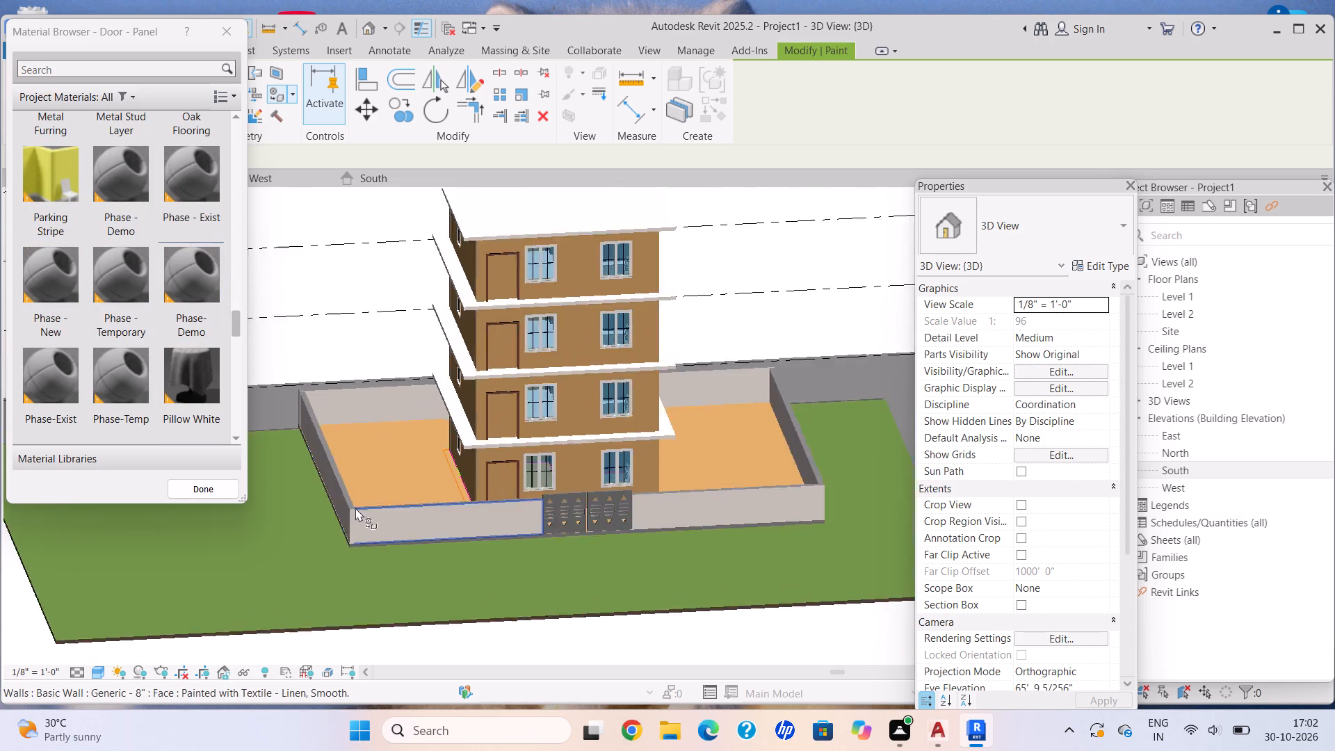
scroll(355, 508, "up", 3)
scroll(337, 498, "up", 20)
scroll(337, 498, "up", 1)
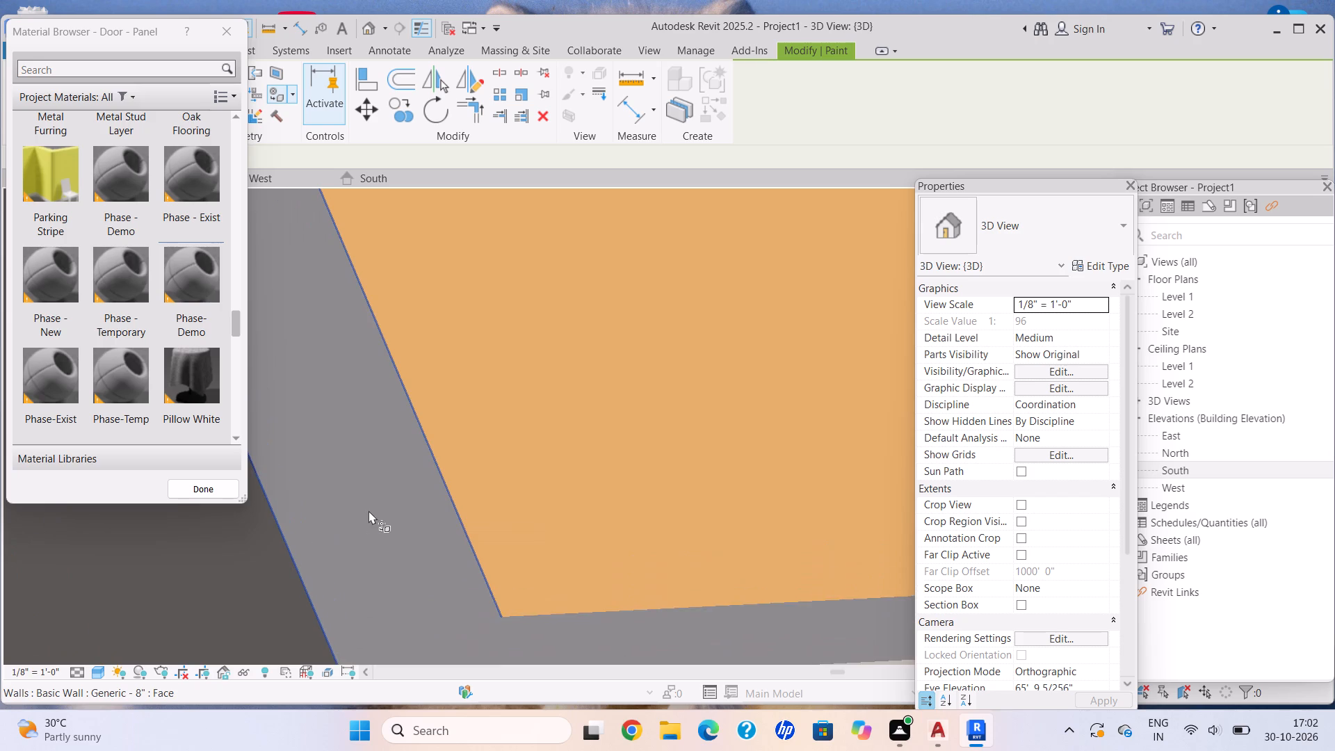
scroll(369, 510, "down", 8)
scroll(5, 183, "up", 2)
scroll(7, 186, "down", 2)
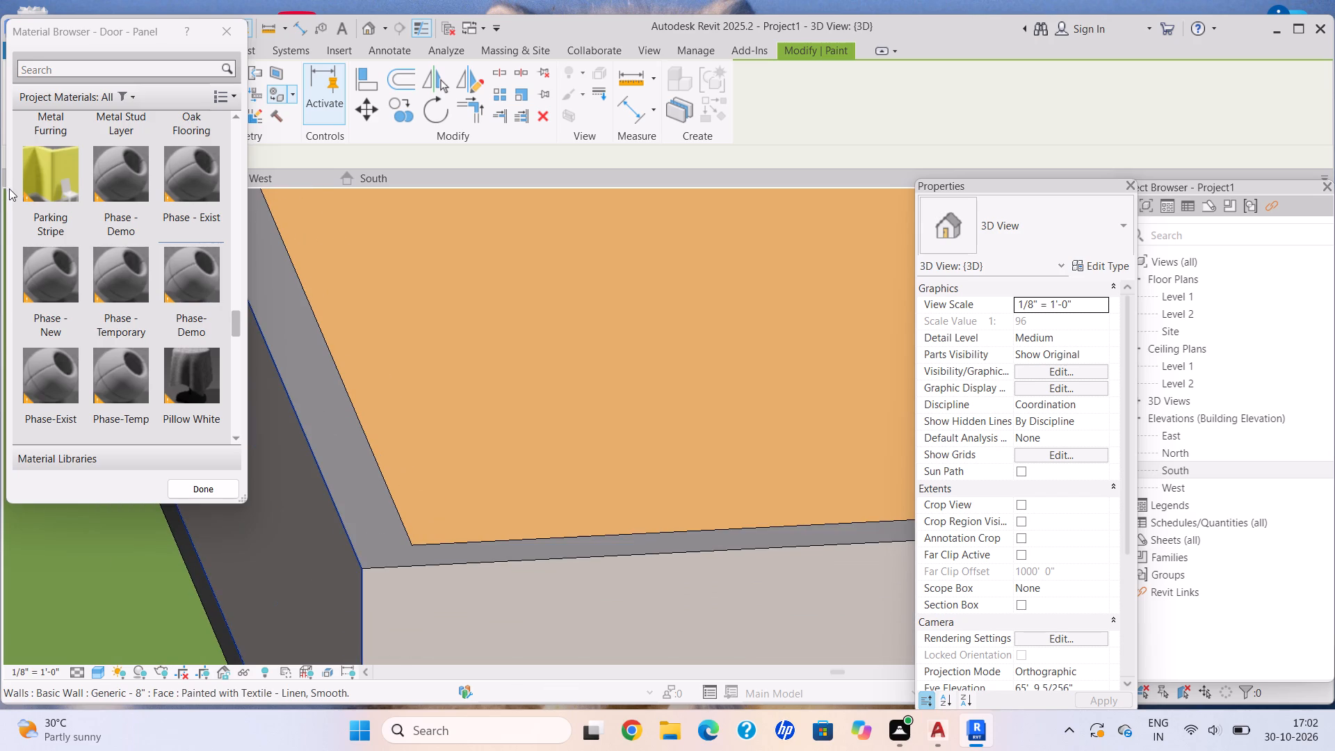
scroll(9, 188, "down", 2)
left_click(36, 191)
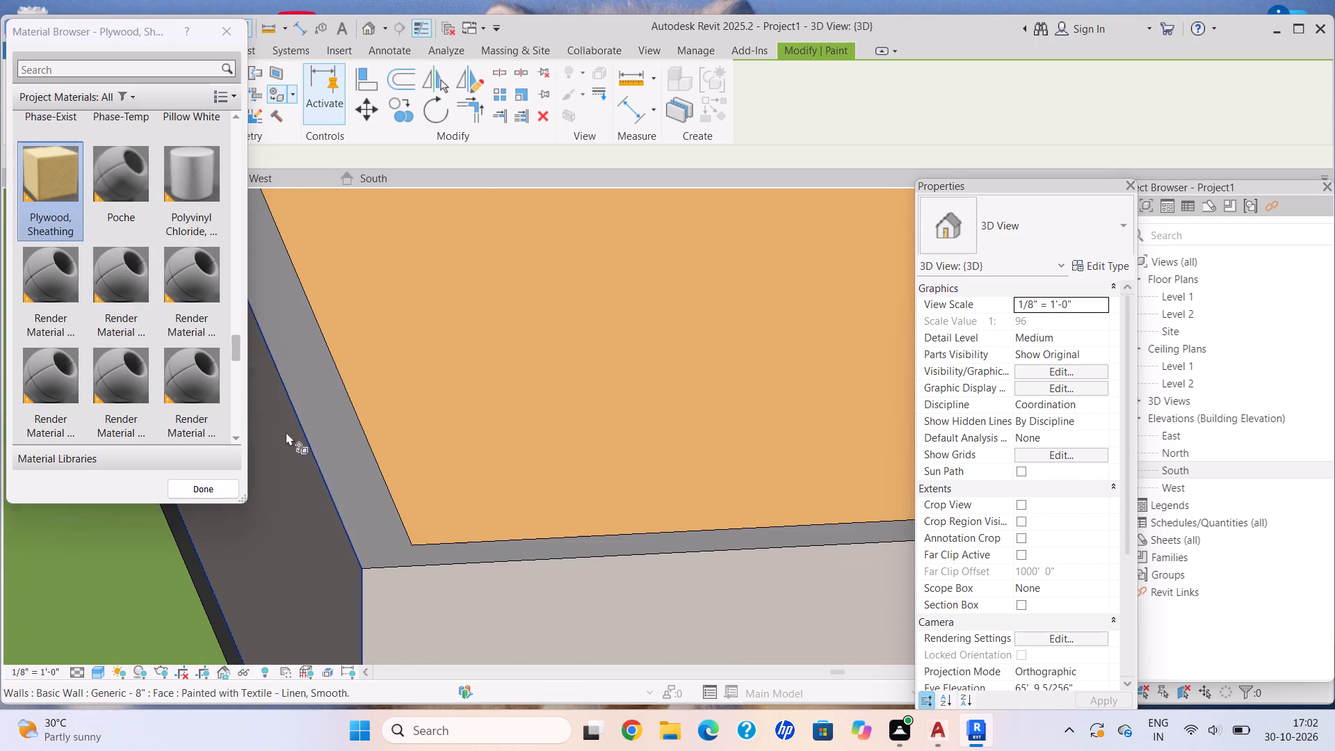
scroll(369, 528, "up", 5)
left_click(361, 526)
scroll(608, 505, "down", 3)
middle_click_drag(596, 500, 460, 468)
scroll(429, 522, "up", 5)
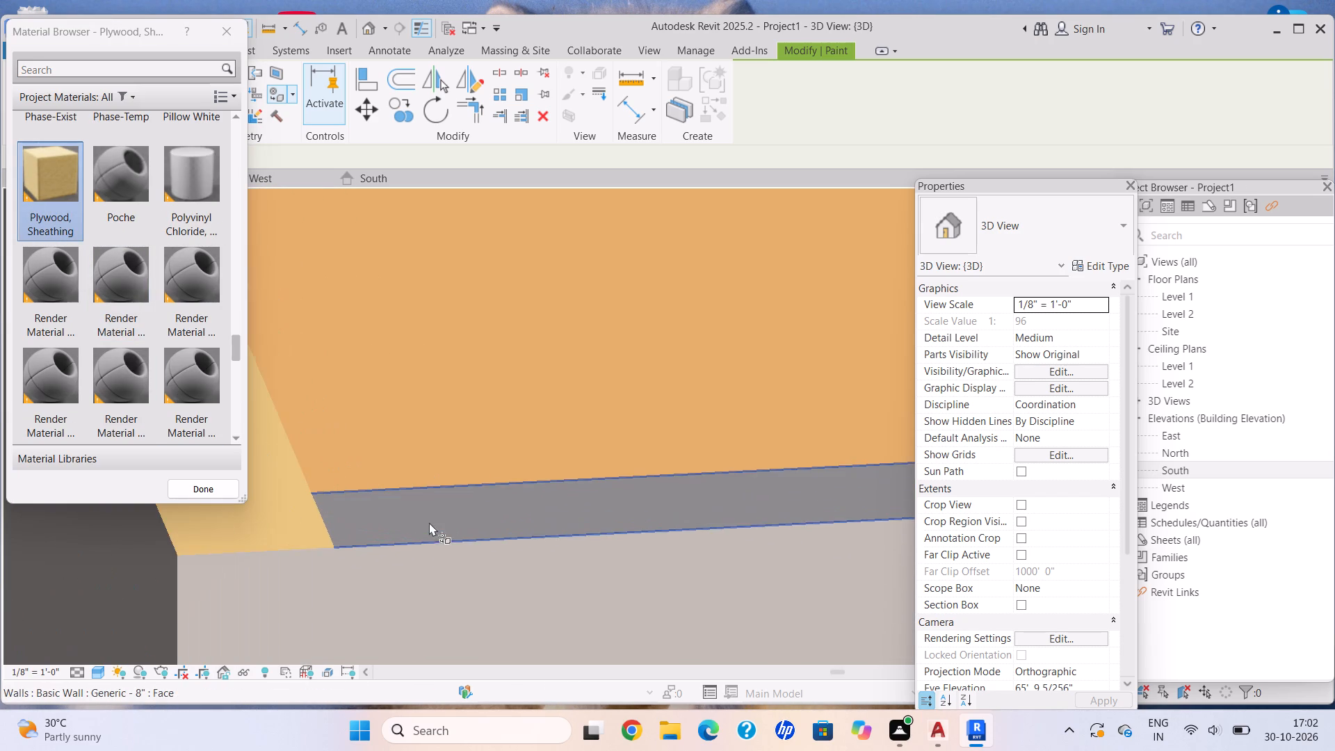
left_click(426, 519)
Paint the top faces of the right boundary wall and the front wall right of the gate with Plywood, Sheathing.
scroll(595, 478, "down", 16)
middle_click_drag(635, 417, 13, 563)
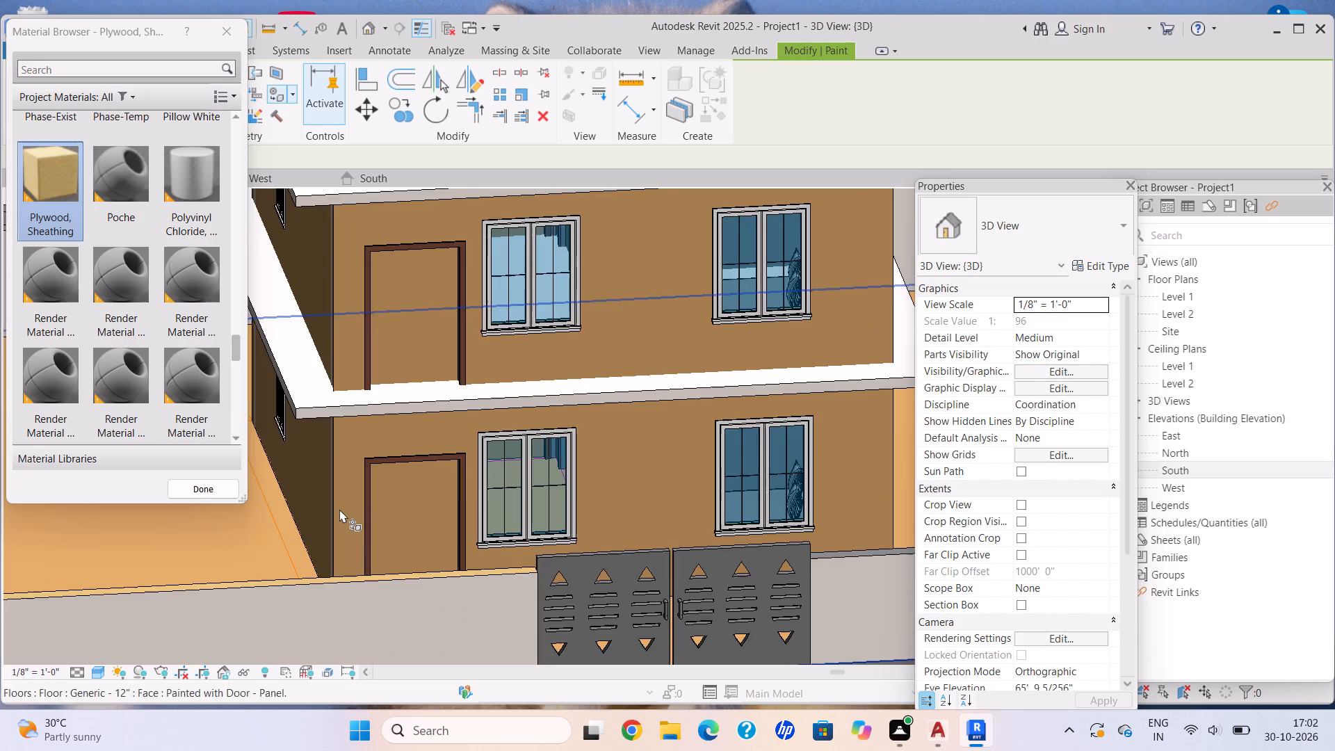
scroll(450, 481, "down", 5)
middle_click_drag(426, 490, 161, 531)
scroll(563, 547, "up", 7)
scroll(763, 524, "up", 10)
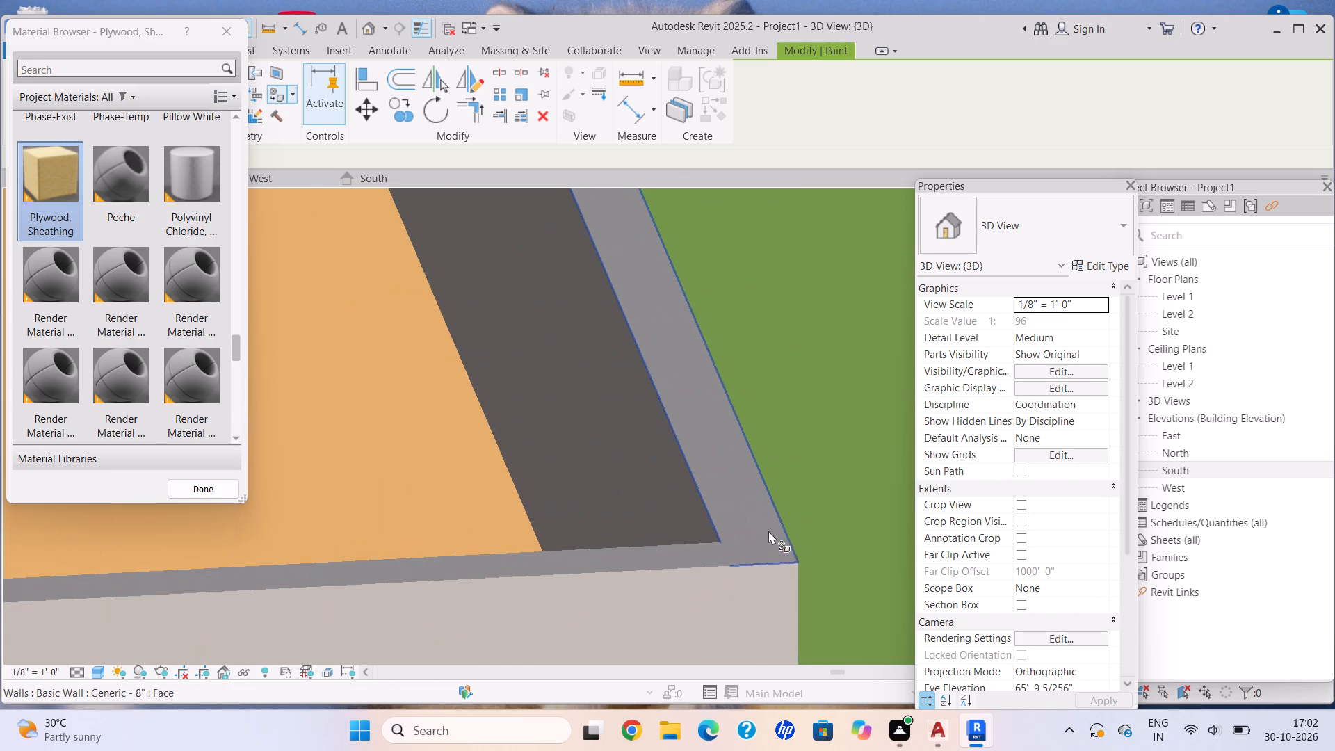
scroll(768, 531, "up", 2)
left_click(750, 520)
left_click(647, 581)
scroll(632, 551, "down", 11)
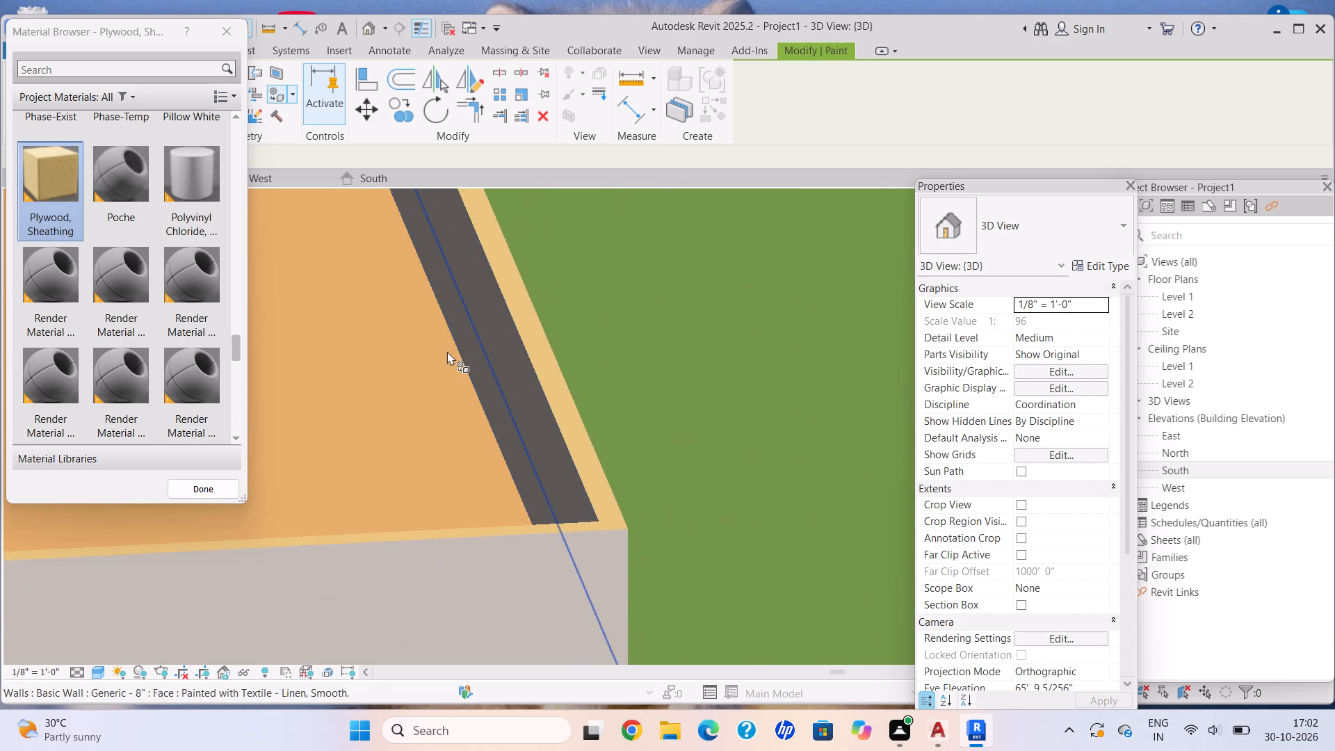
Paint the top face of the rear boundary wall with Plywood, Sheathing.
middle_click_drag(447, 351, 526, 608)
scroll(518, 596, "down", 6)
middle_click_drag(411, 385, 458, 482)
scroll(455, 481, "up", 6)
scroll(572, 496, "up", 11)
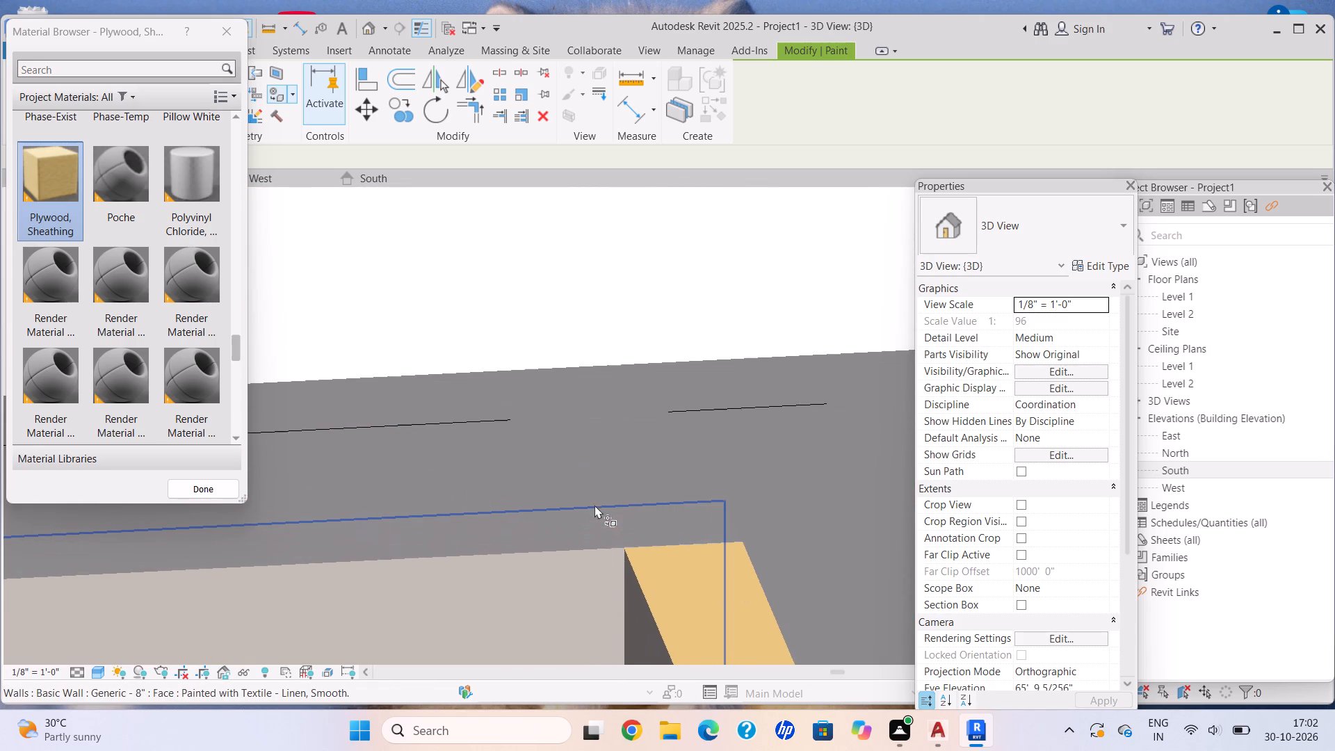
left_click(583, 514)
scroll(626, 527, "up", 7)
left_click(637, 529)
scroll(621, 540, "down", 9)
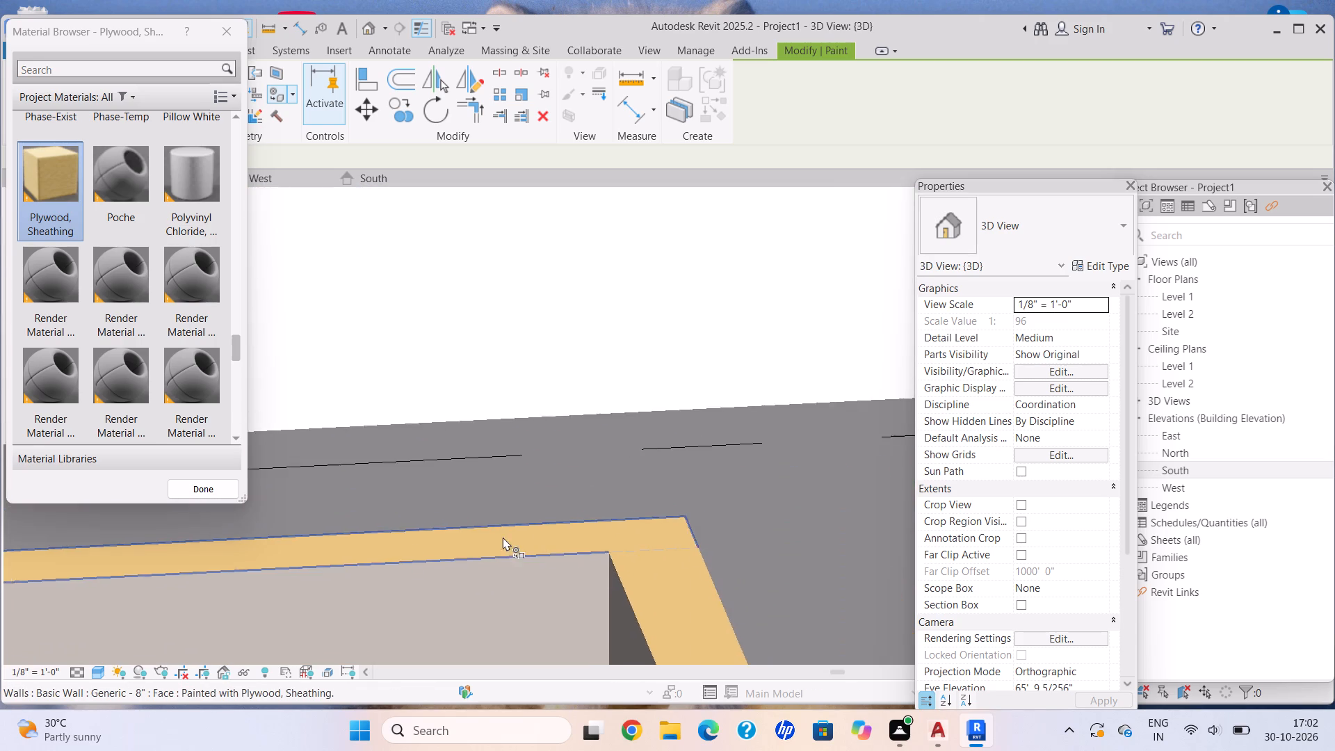
Check the painted tops of all the boundary walls and the painted compound floor around the house.
scroll(374, 535, "down", 13)
middle_click_drag(217, 551, 298, 506)
scroll(378, 464, "down", 4)
middle_click_drag(332, 477, 713, 389)
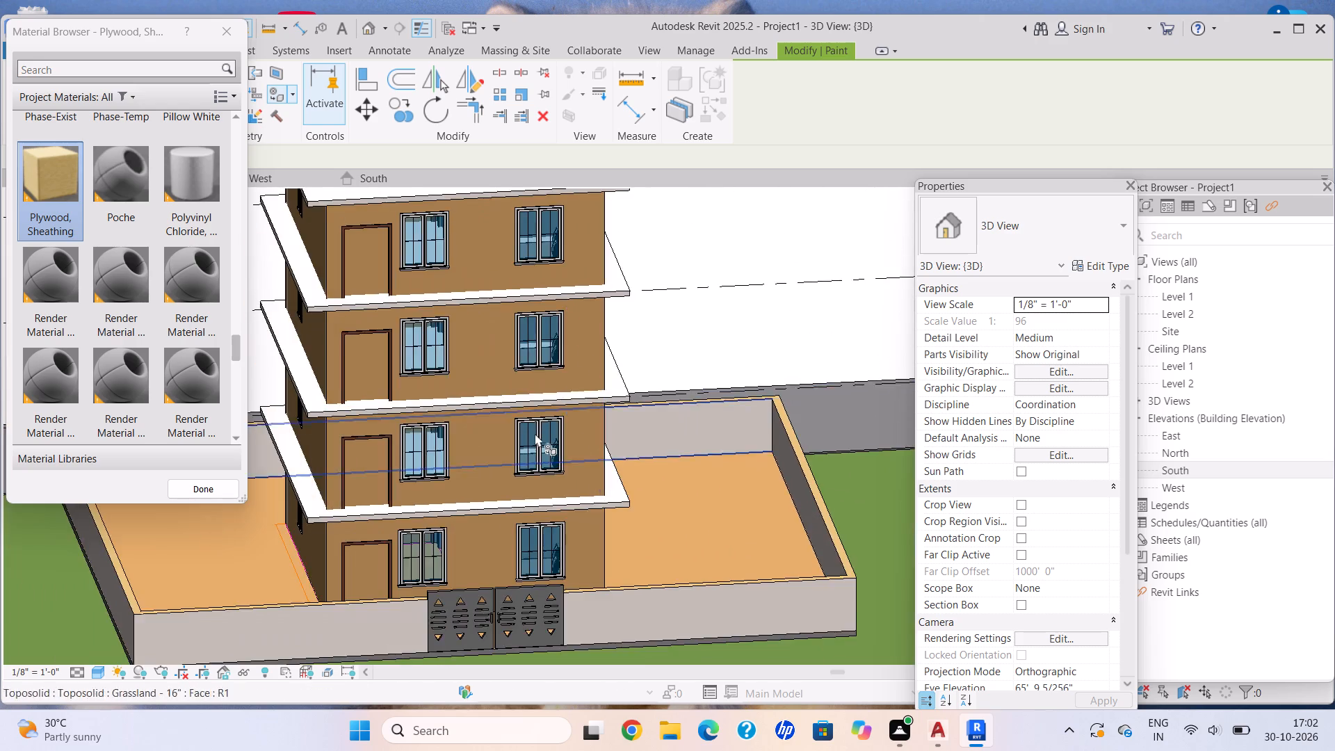
middle_click_drag(346, 475, 592, 469)
scroll(354, 459, "up", 6)
scroll(330, 368, "up", 6)
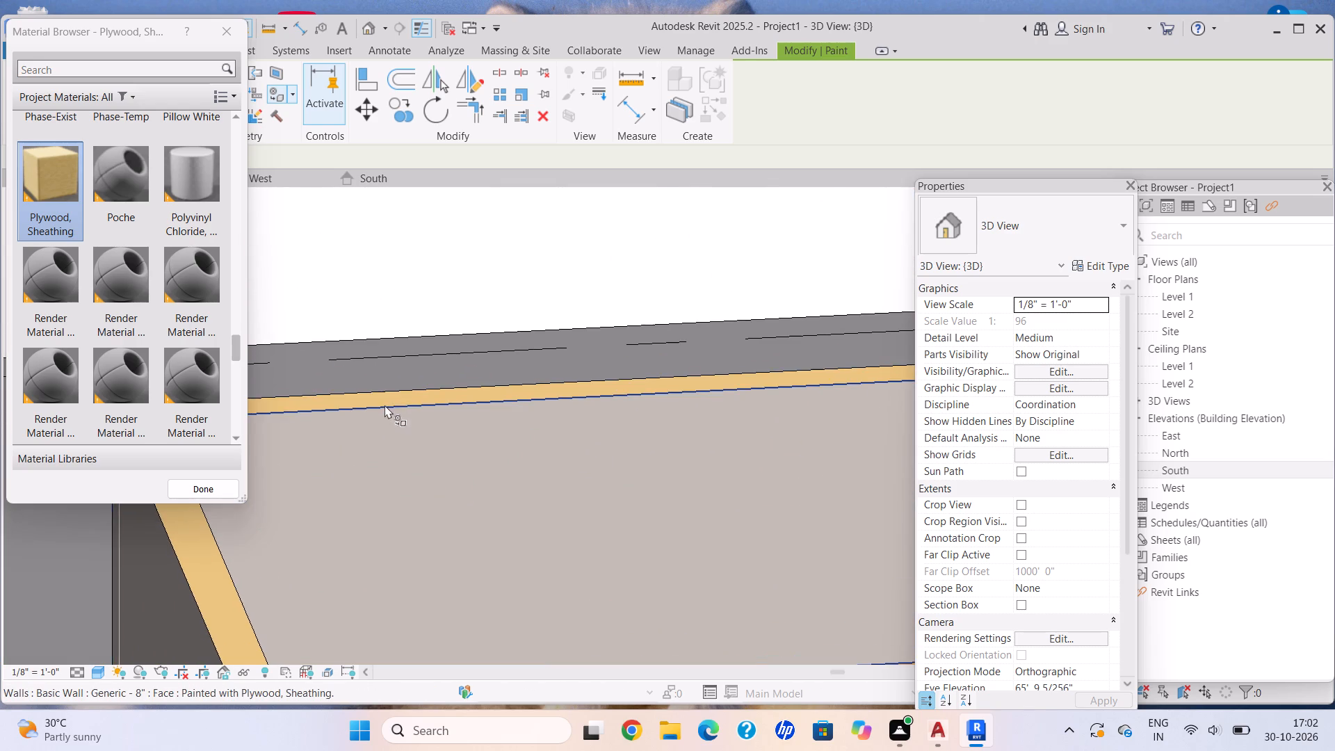
scroll(387, 412, "down", 7)
scroll(518, 550, "down", 8)
middle_click_drag(519, 550, 468, 513)
scroll(442, 497, "down", 1)
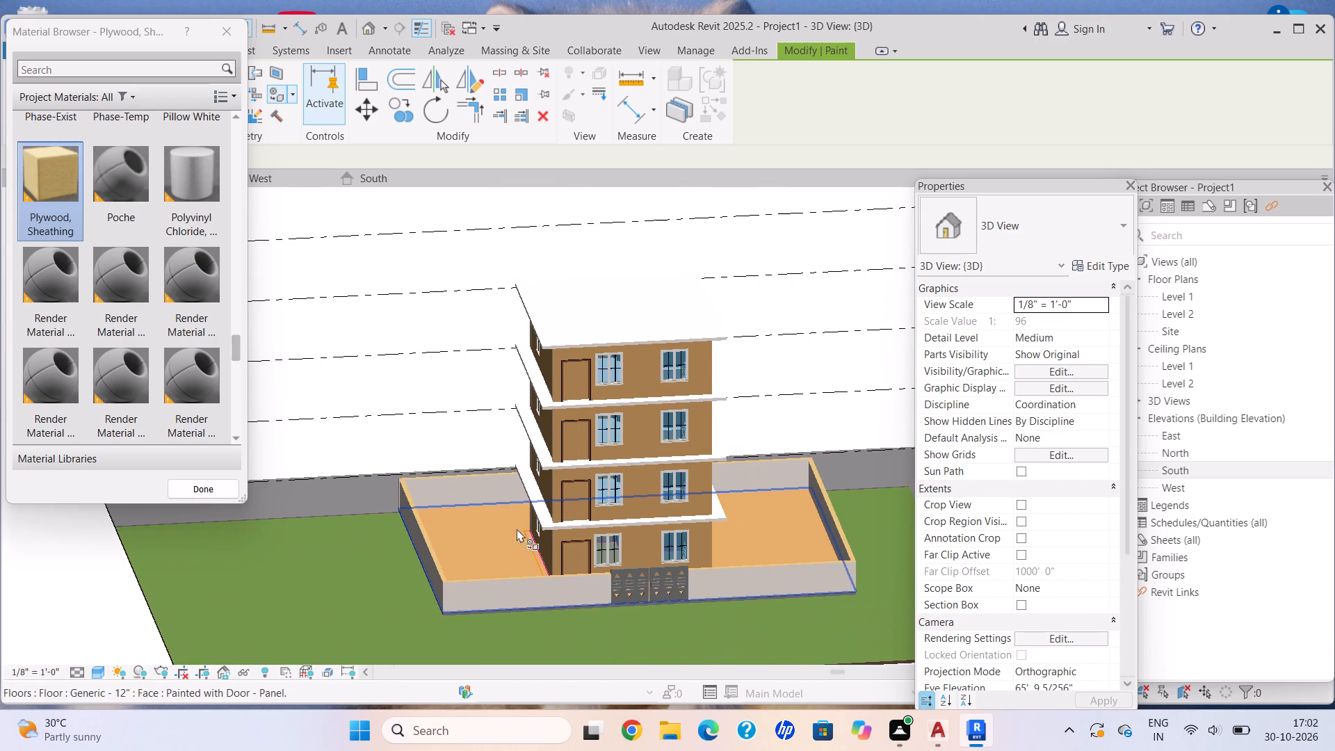
middle_click_drag(512, 576, 489, 572)
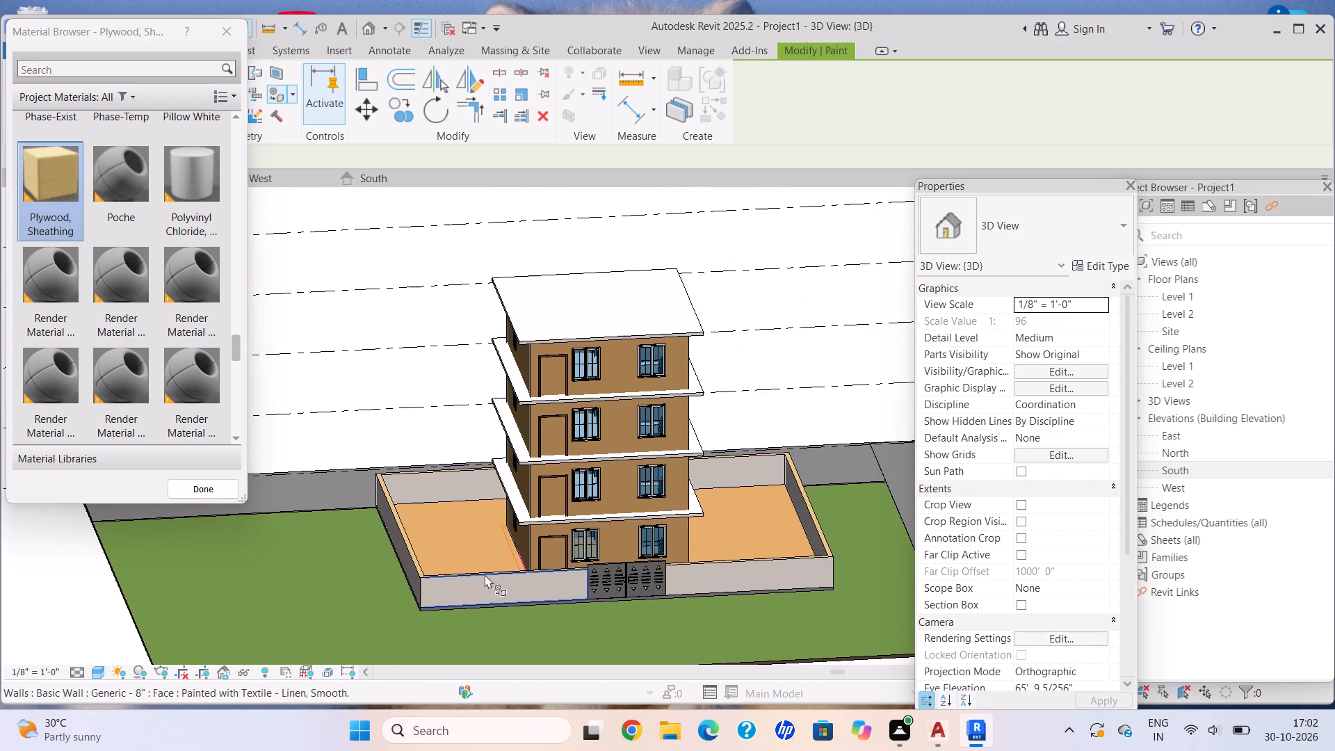
Paint the front and left edge faces of the compound floor slab with Plywood, Sheathing.
scroll(402, 622, "up", 18)
left_click(446, 599)
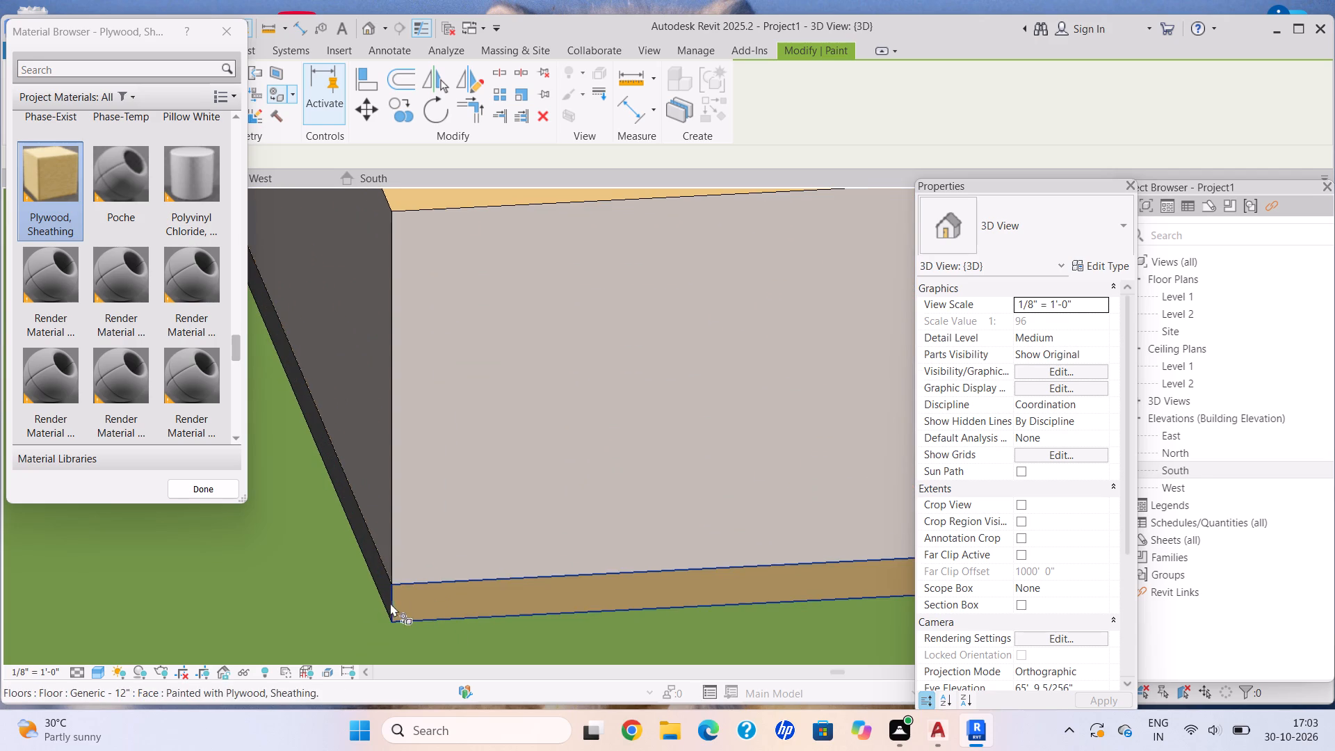
left_click(387, 600)
scroll(392, 598, "up", 12)
left_click(374, 588)
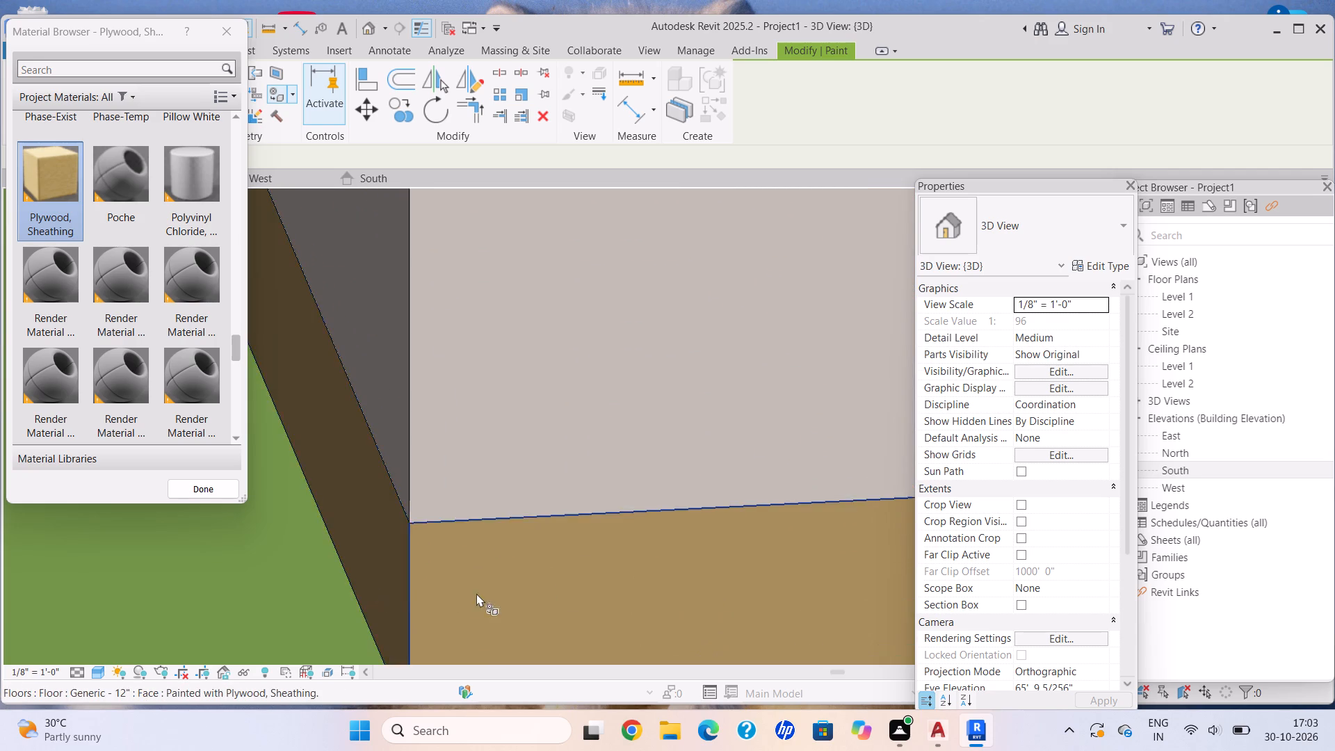
Examine the compound floor slab's front edge along the boundary wall and beneath the gate for unpainted faces.
scroll(704, 545, "down", 17)
middle_click_drag(577, 554, 392, 596)
scroll(686, 472, "down", 6)
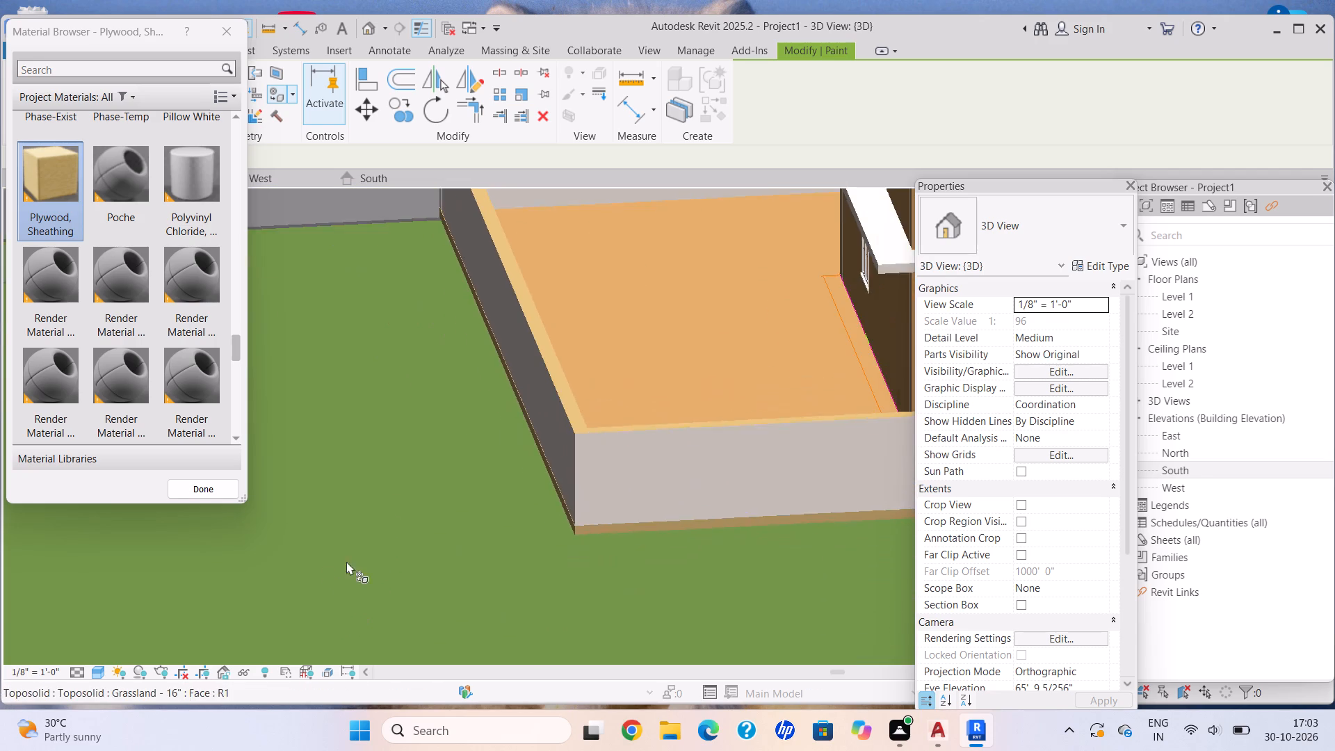
scroll(346, 561, "down", 1)
scroll(656, 501, "down", 2)
middle_click_drag(639, 508, 258, 617)
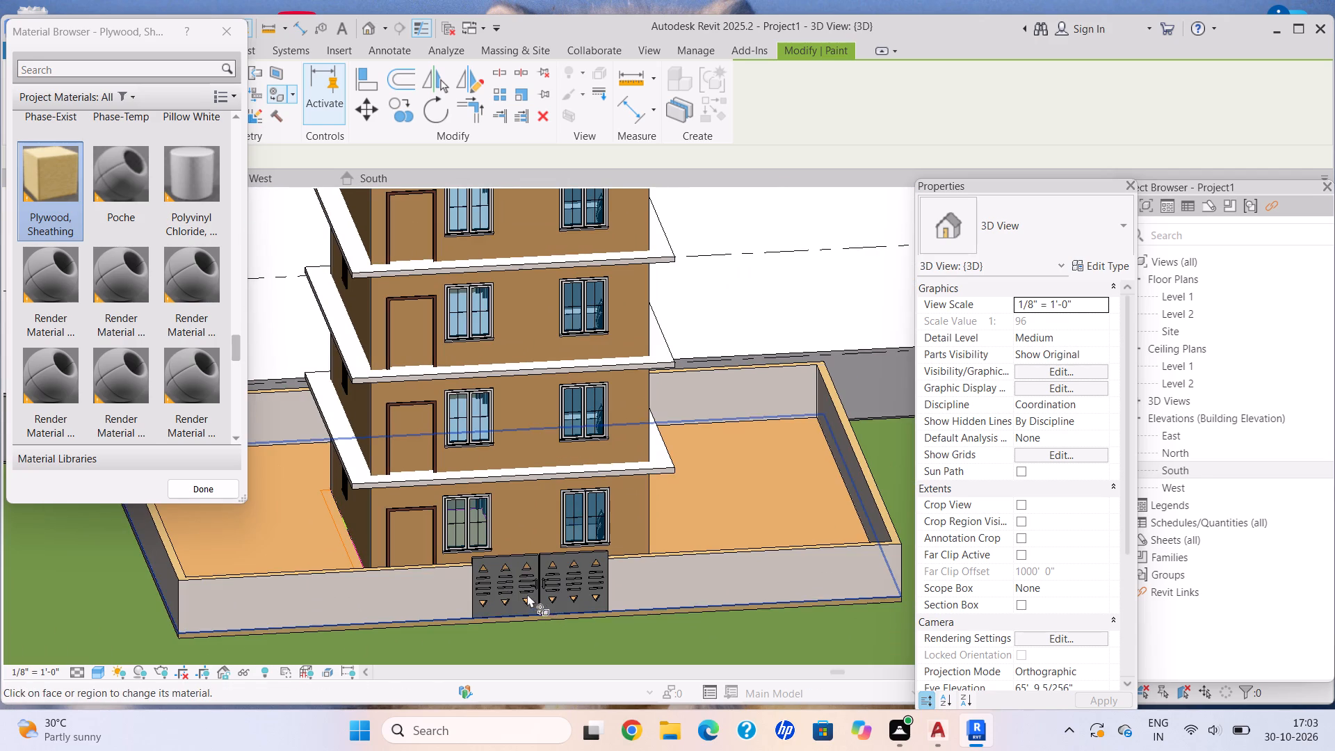
middle_click_drag(526, 594, 476, 601)
scroll(511, 629, "up", 14)
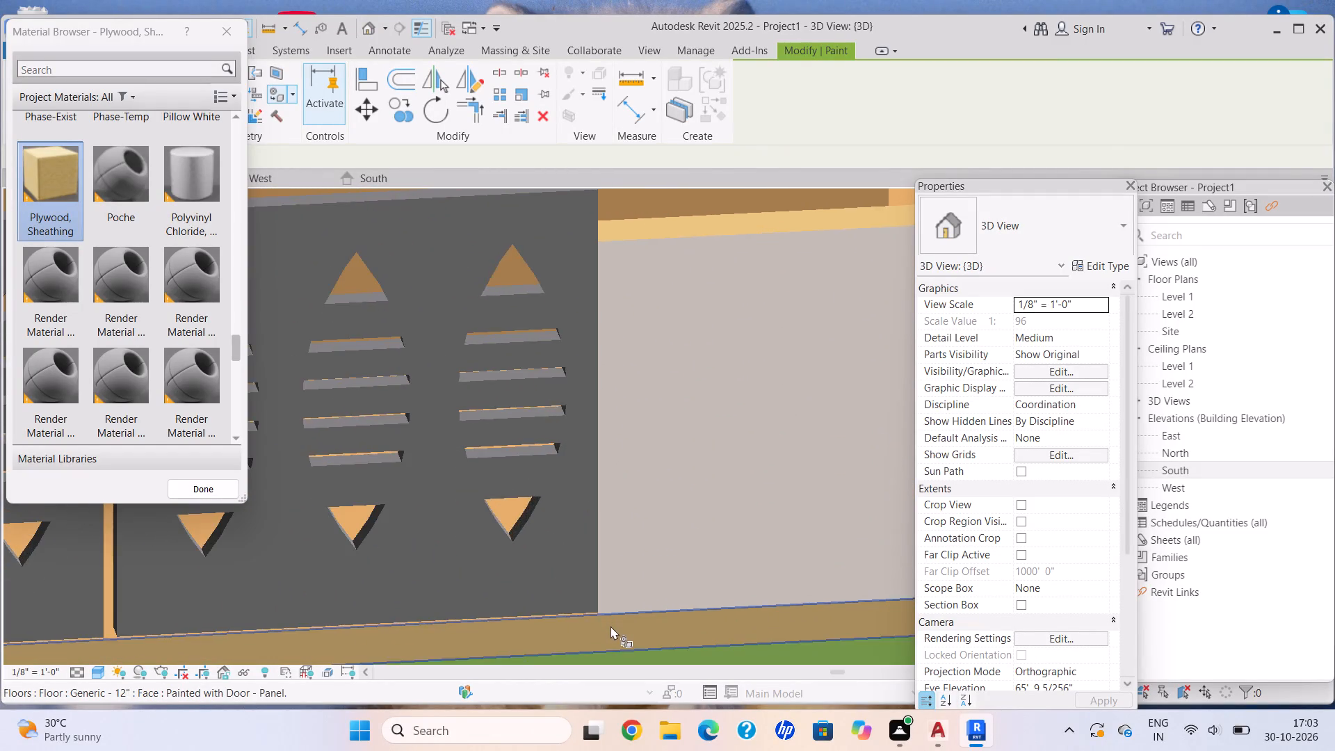
scroll(586, 616, "up", 12)
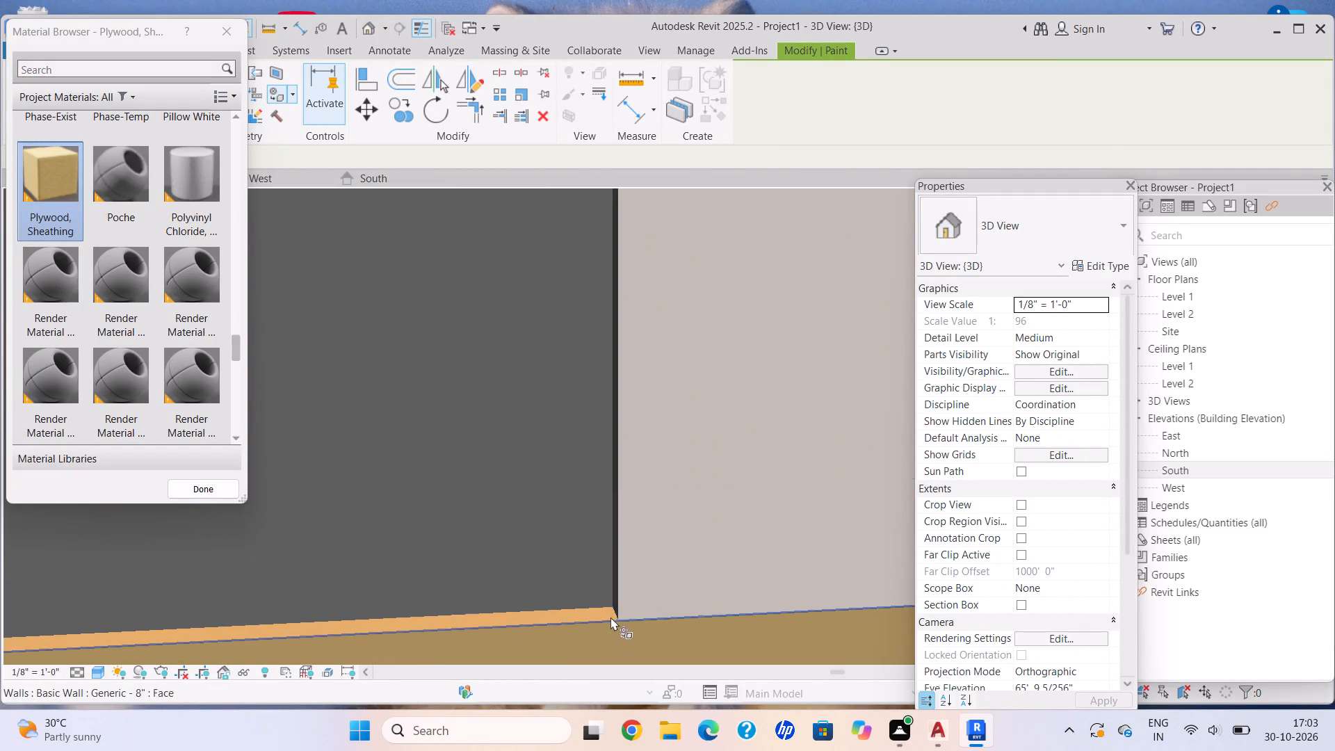
scroll(613, 620, "down", 20)
scroll(613, 620, "down", 8)
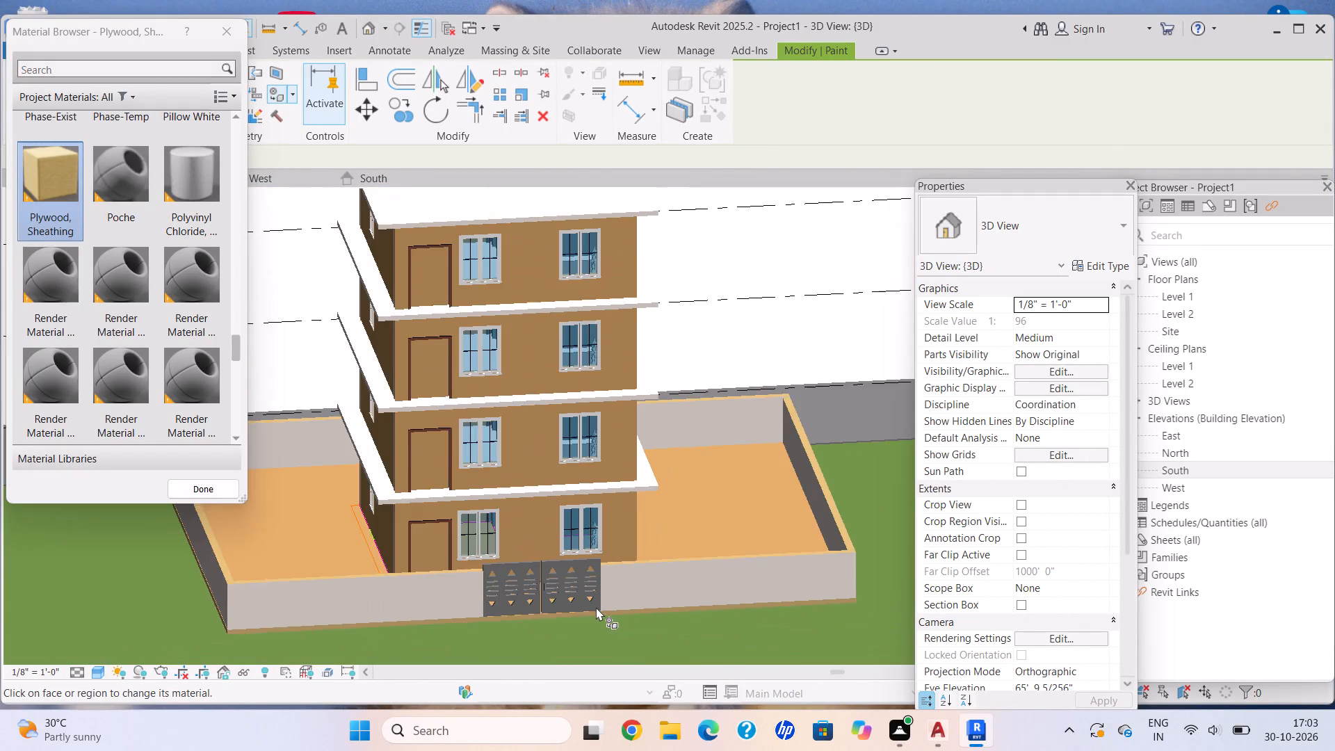
scroll(595, 606, "down", 5)
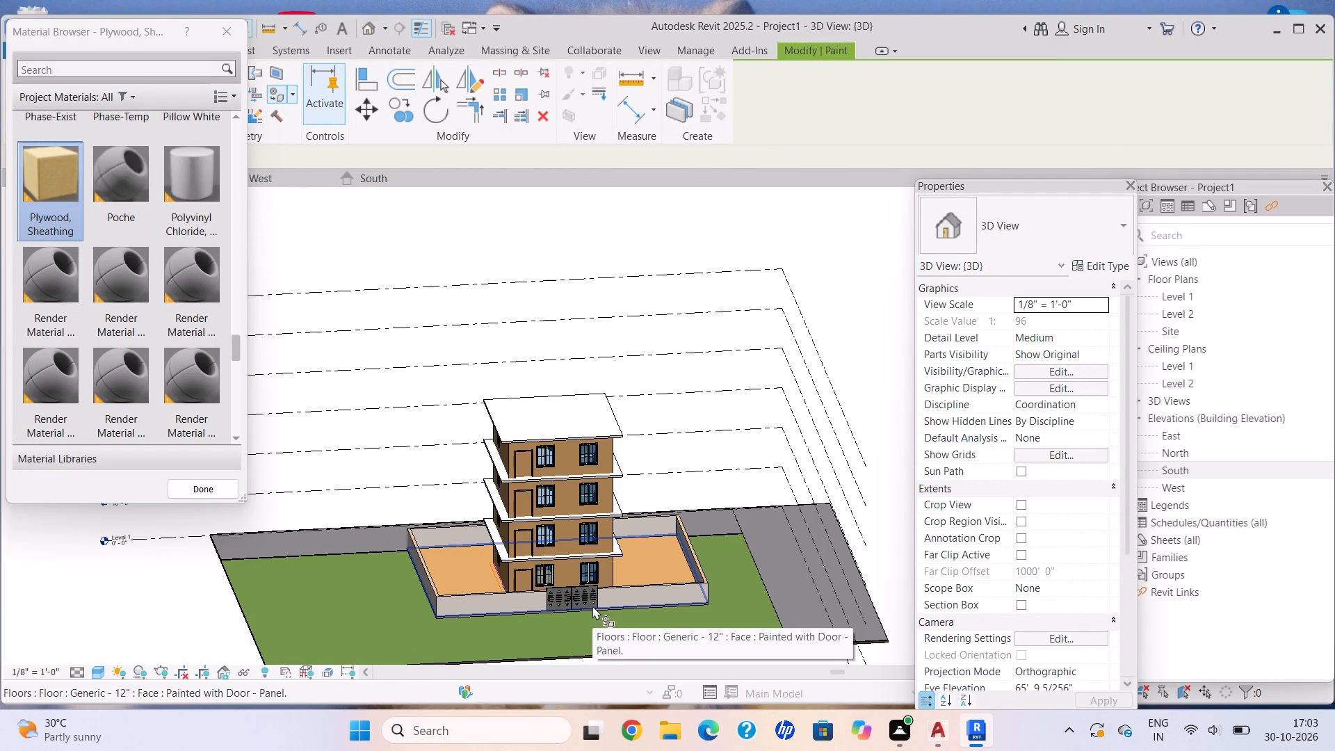
scroll(680, 611, "up", 2)
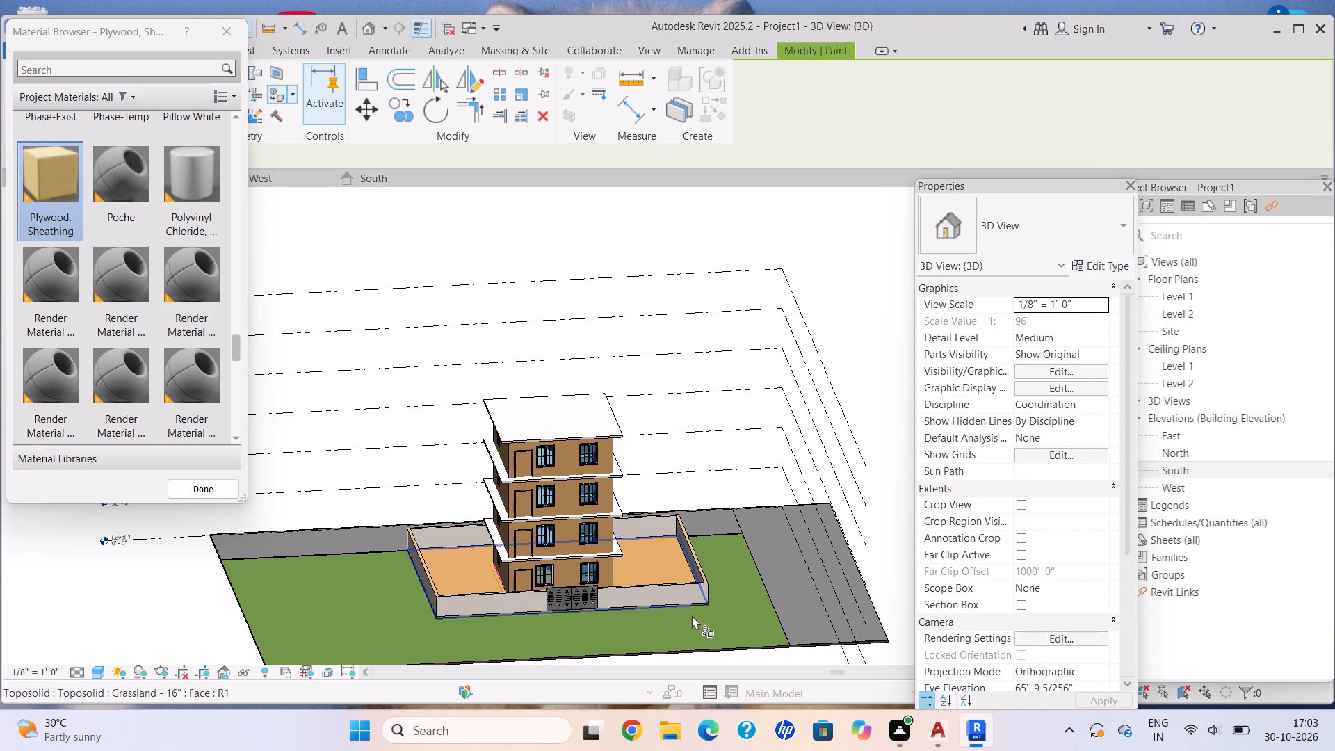
scroll(692, 615, "up", 10)
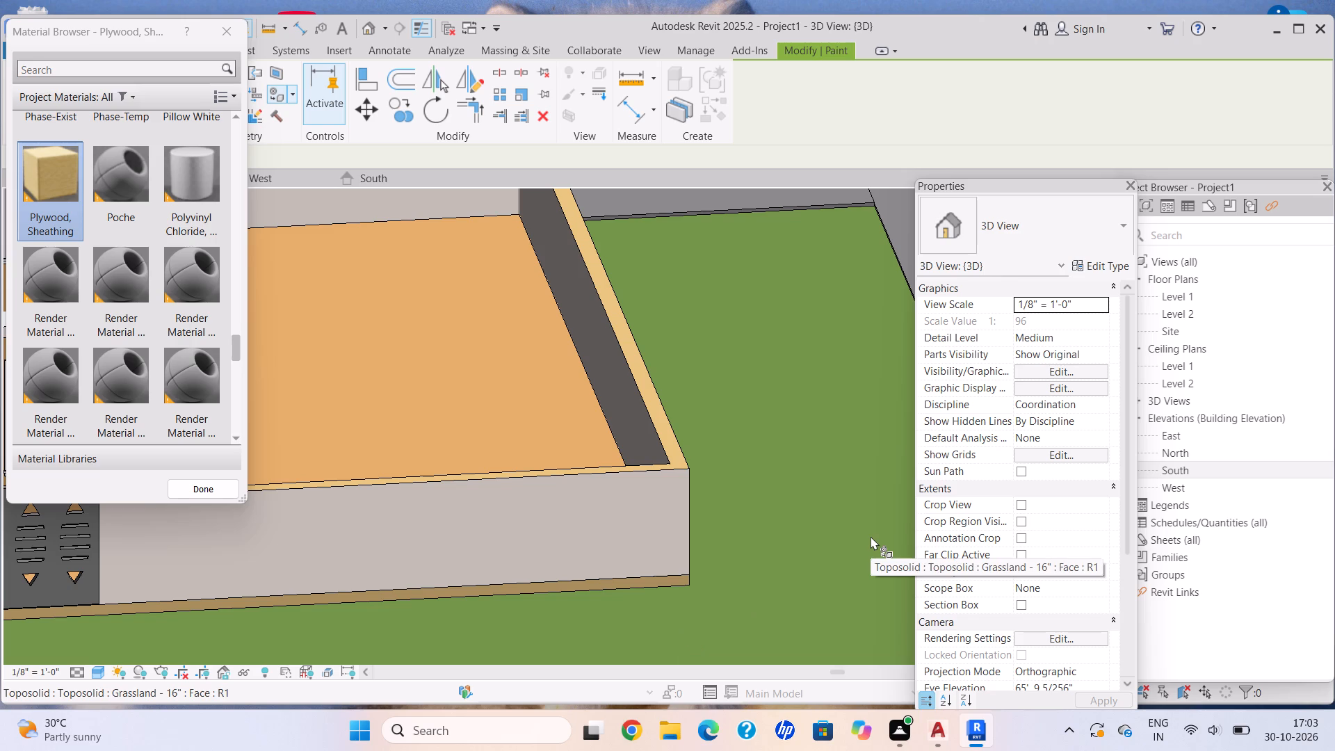
Paint the right edge face of the compound floor slab, below the right boundary wall, with Plywood, Sheathing.
scroll(727, 496, "down", 6)
middle_click_drag(668, 497, 485, 494, "shift")
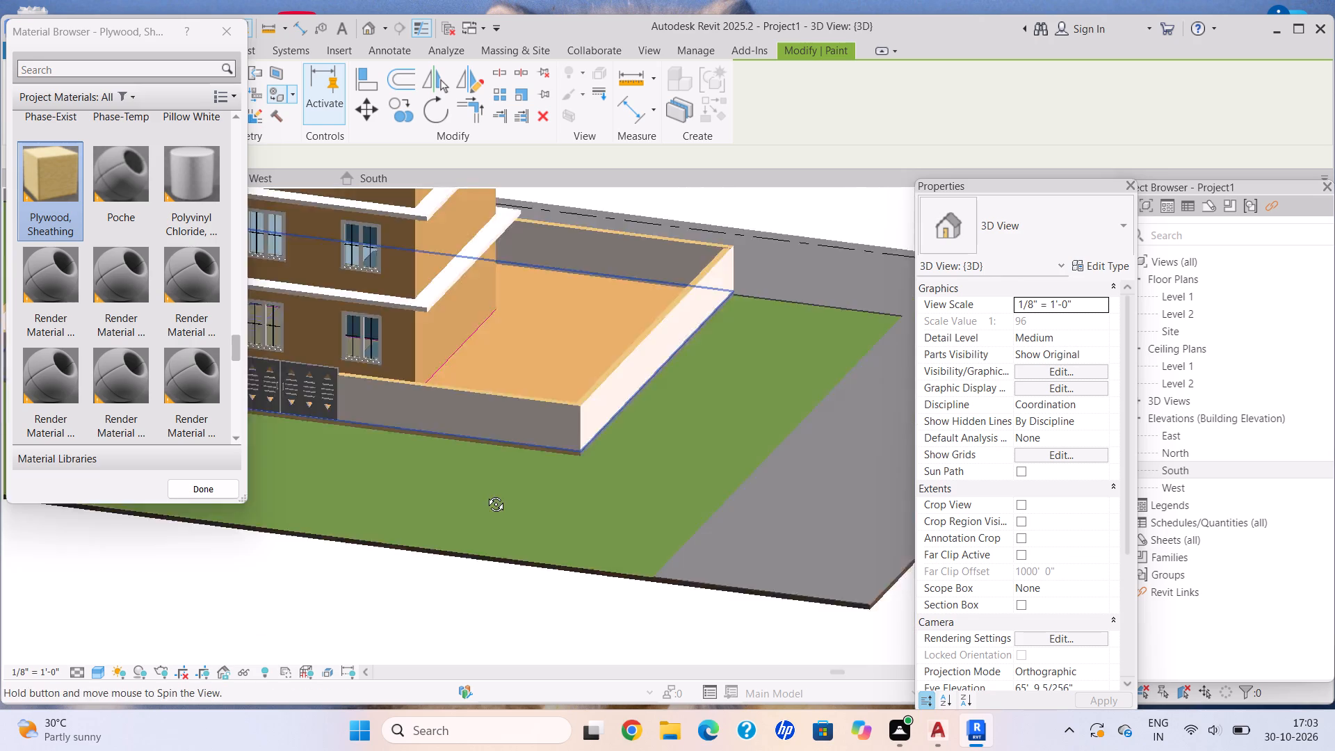
middle_click_drag(485, 494, 312, 435, "shift")
middle_click_drag(656, 286, 340, 476)
scroll(594, 304, "up", 1)
middle_click_drag(537, 408, 700, 350, "shift")
scroll(677, 344, "up", 1, "shift")
scroll(267, 639, "up", 2)
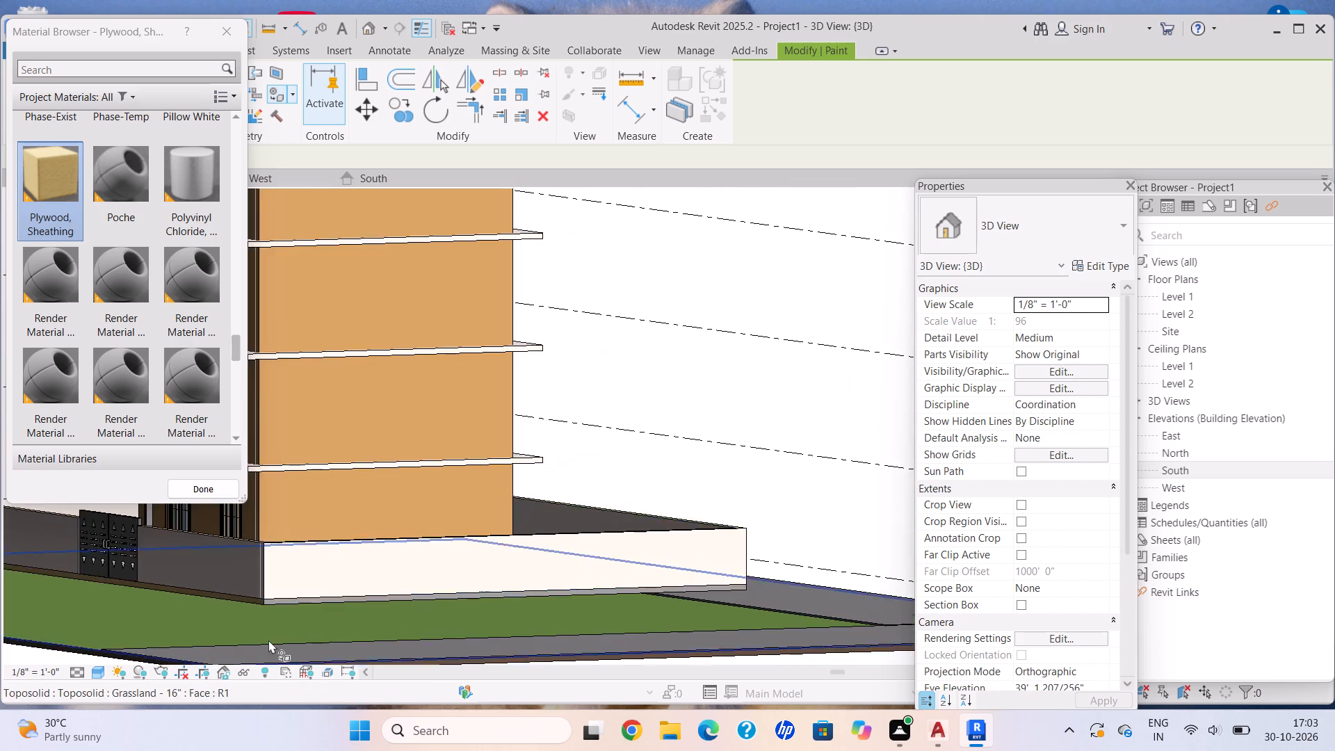
scroll(268, 640, "up", 18)
left_click(343, 551)
scroll(380, 557, "down", 13)
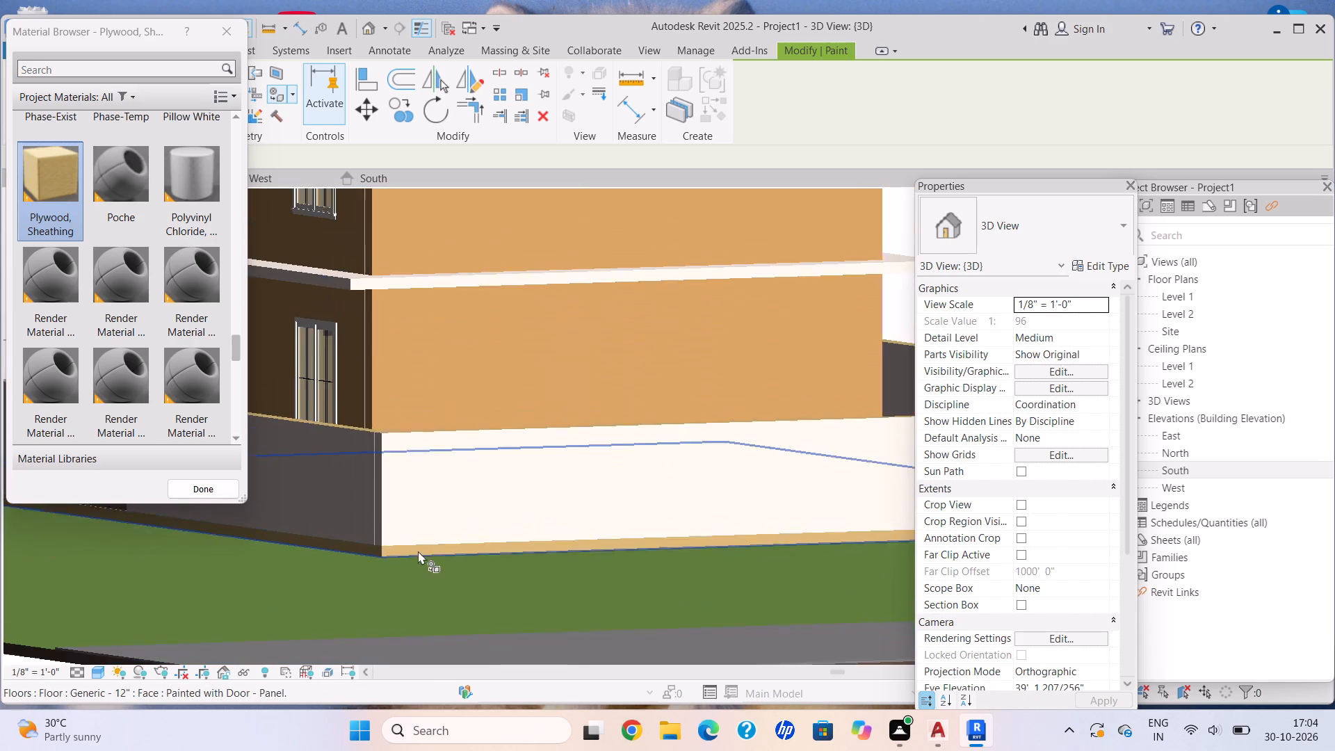
Paint the rear edge face of the compound floor slab with Plywood, Sheathing and finish painting.
scroll(418, 551, "down", 14)
scroll(423, 544, "up", 1)
middle_click_drag(423, 543, 222, 560)
scroll(526, 499, "up", 10)
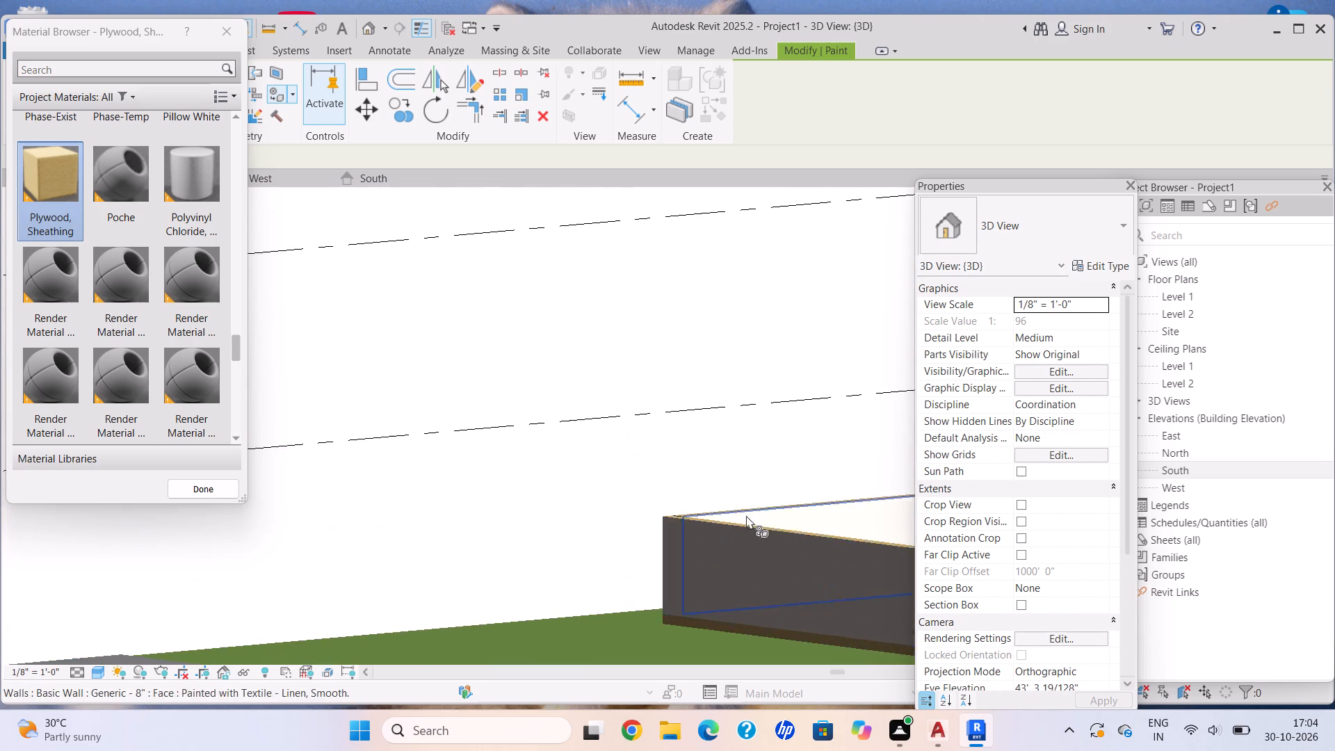
middle_click_drag(704, 517, 69, 556)
middle_click_drag(573, 579, 453, 439)
scroll(506, 597, "up", 10)
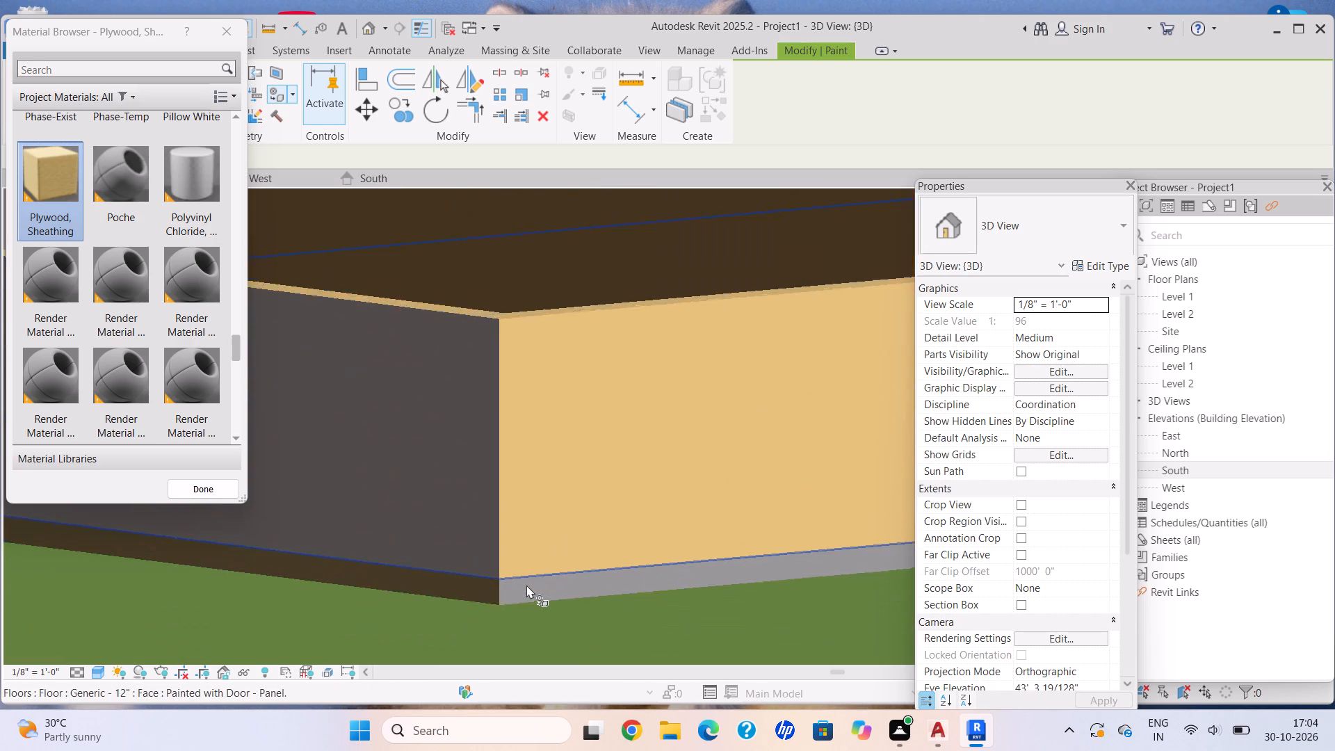
scroll(526, 585, "up", 2)
left_click(531, 586)
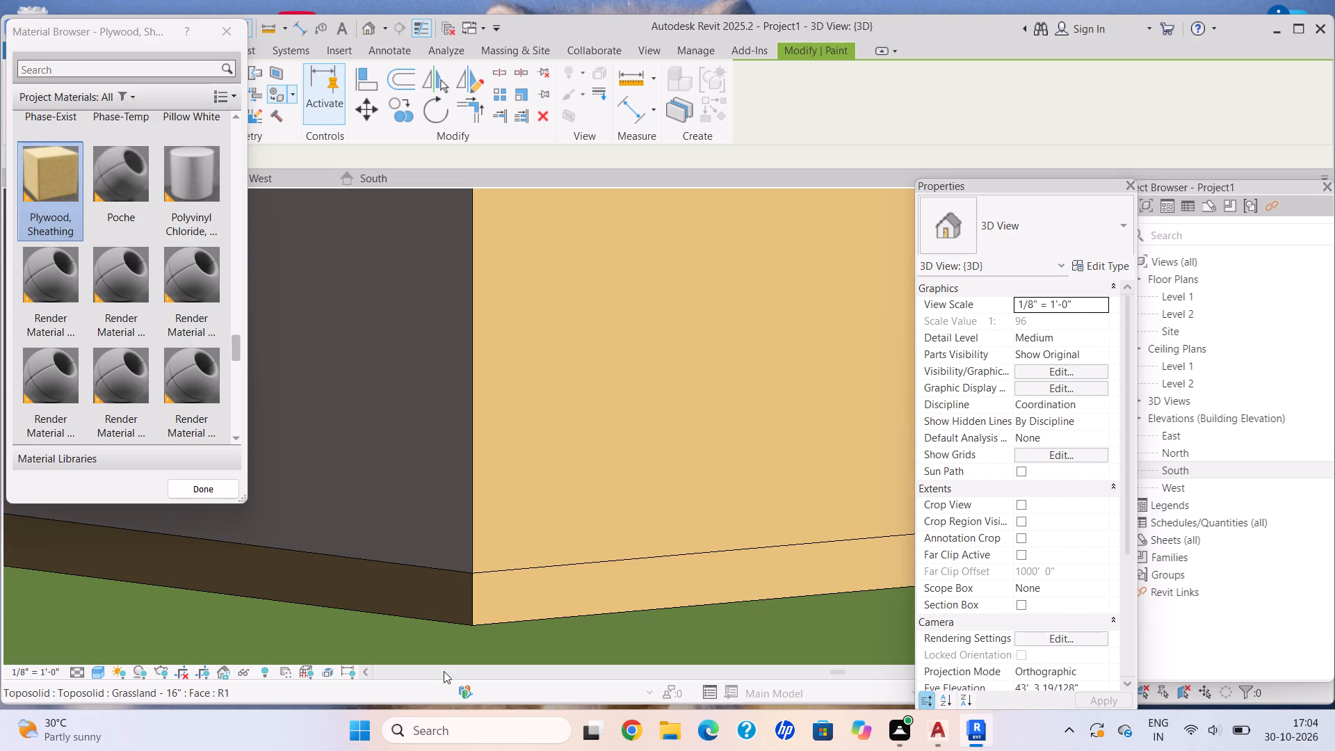
scroll(638, 675, "down", 14)
middle_click_drag(725, 506, 719, 512)
middle_click_drag(714, 517, 670, 541)
key("Escape")
Review the painted house and compound from the rear, front and right side.
scroll(631, 494, "down", 5)
middle_click_drag(630, 491, 469, 571)
scroll(537, 553, "down", 8)
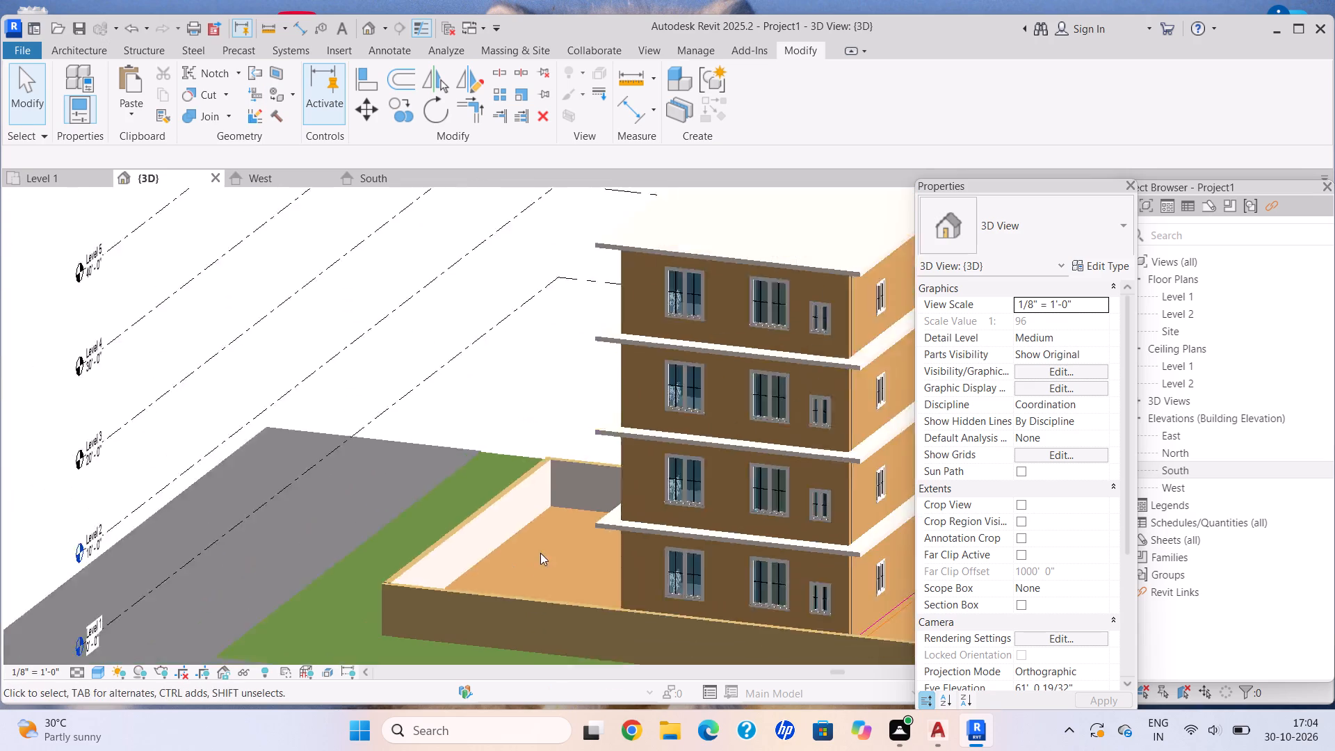
scroll(540, 553, "down", 1)
middle_click_drag(690, 578, 293, 547)
middle_click_drag(261, 544, 581, 526)
middle_click_drag(622, 522, 644, 517)
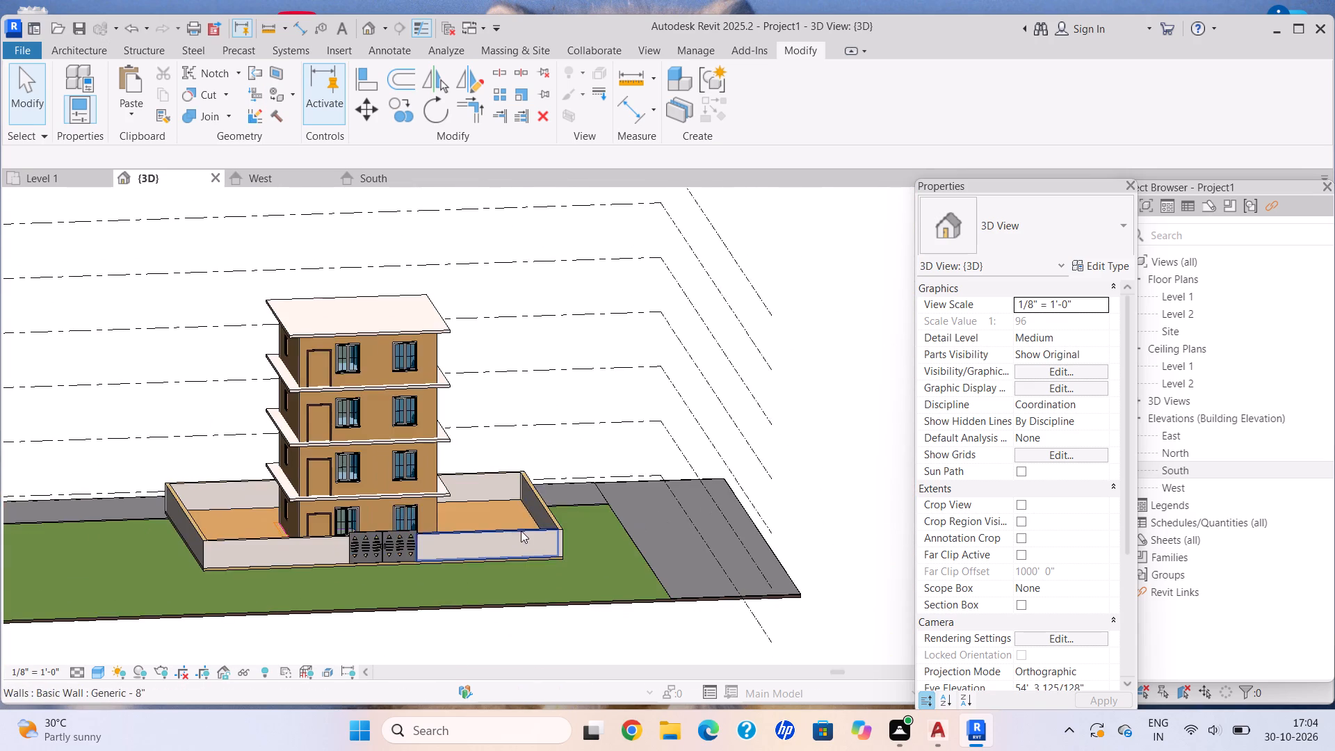
middle_click_drag(518, 531, 302, 553)
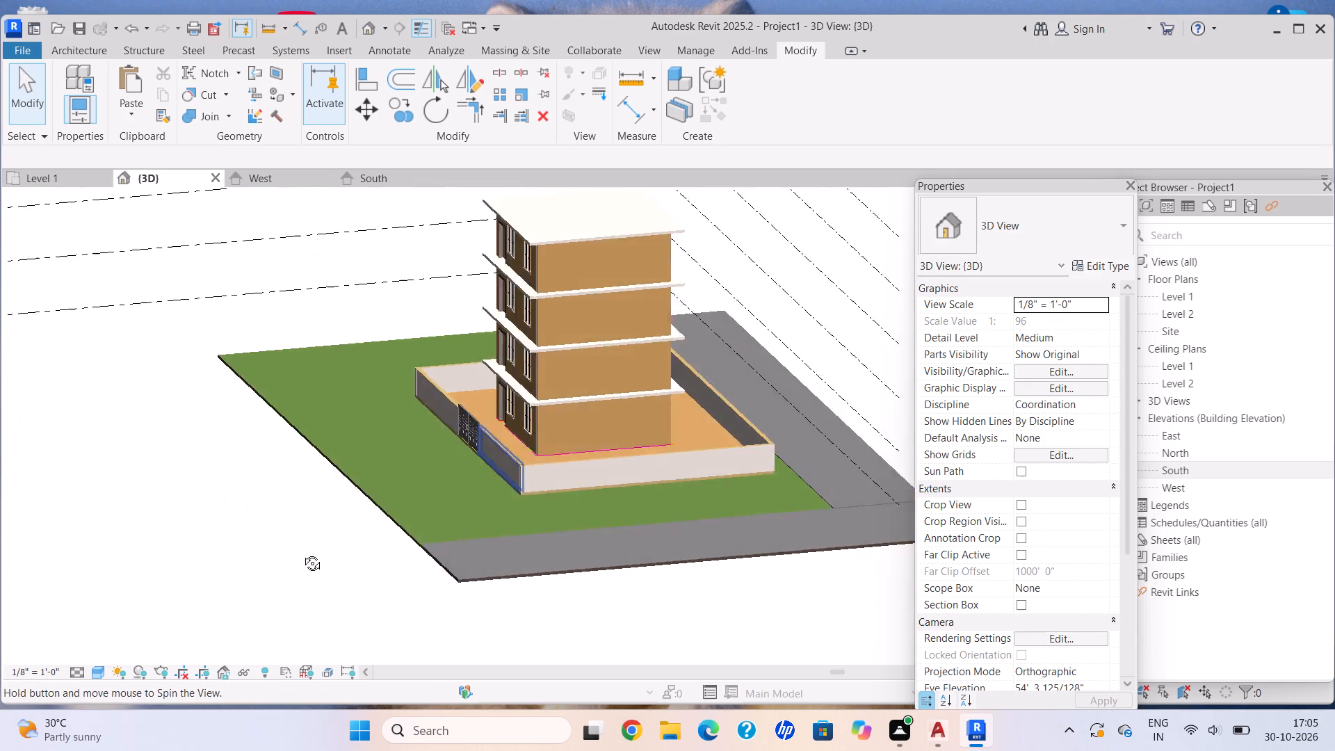
middle_click_drag(302, 553, 496, 533)
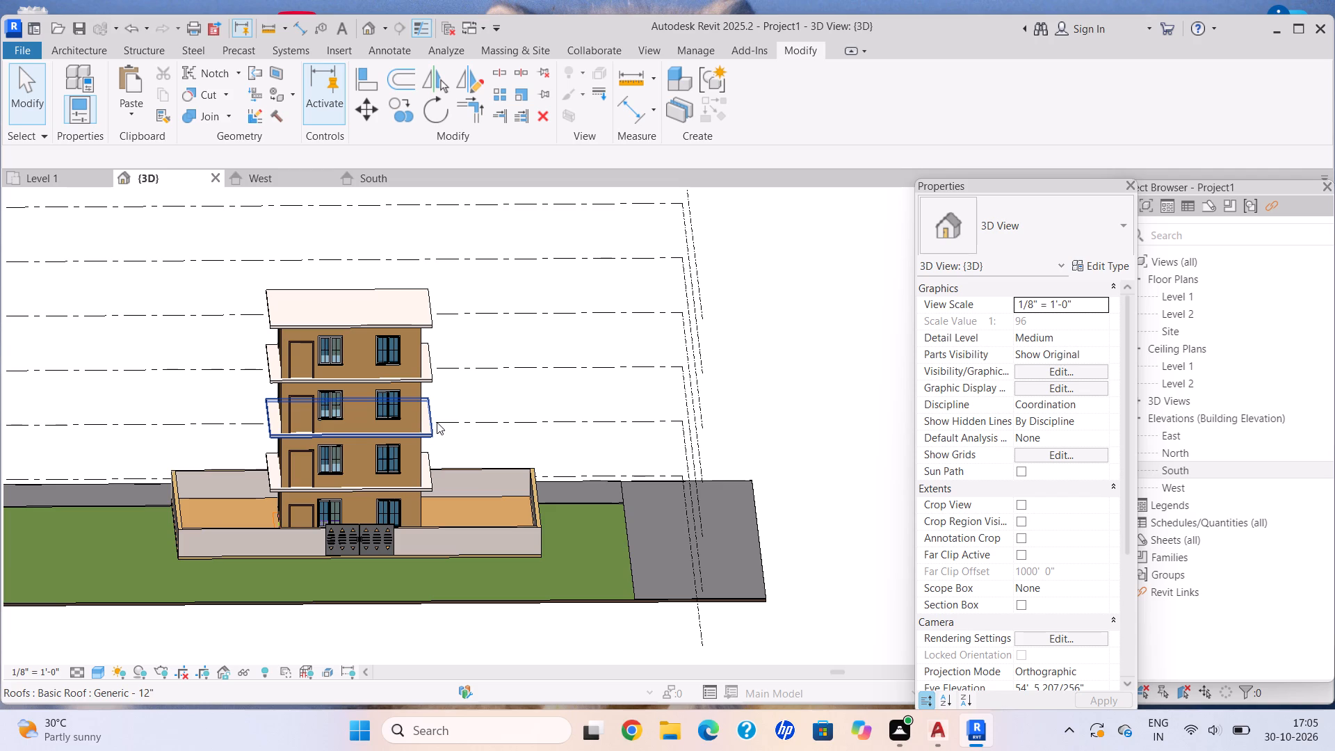
key("Escape")
middle_click_drag(410, 540, 362, 556, "shift")
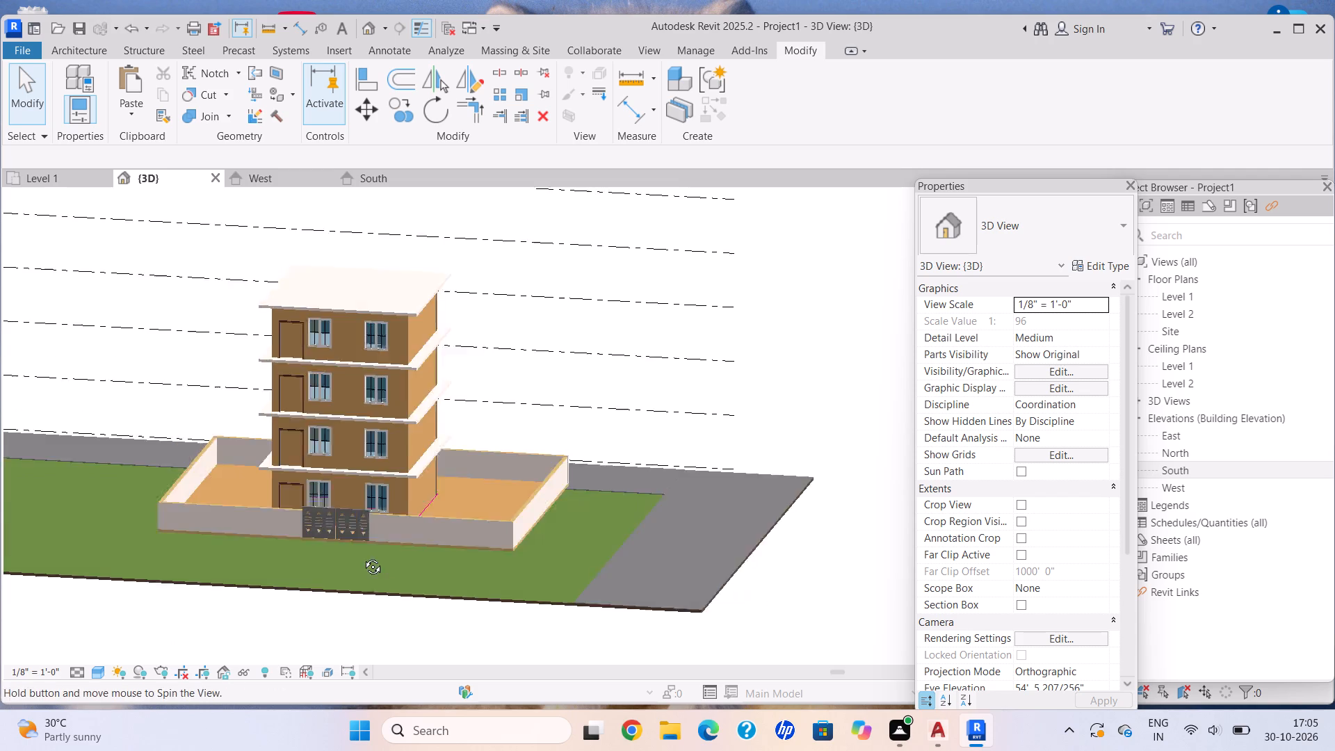
middle_click_drag(362, 556, 361, 556, "shift")
scroll(498, 500, "up", 5)
scroll(487, 559, "down", 2)
middle_click_drag(527, 579, 702, 529)
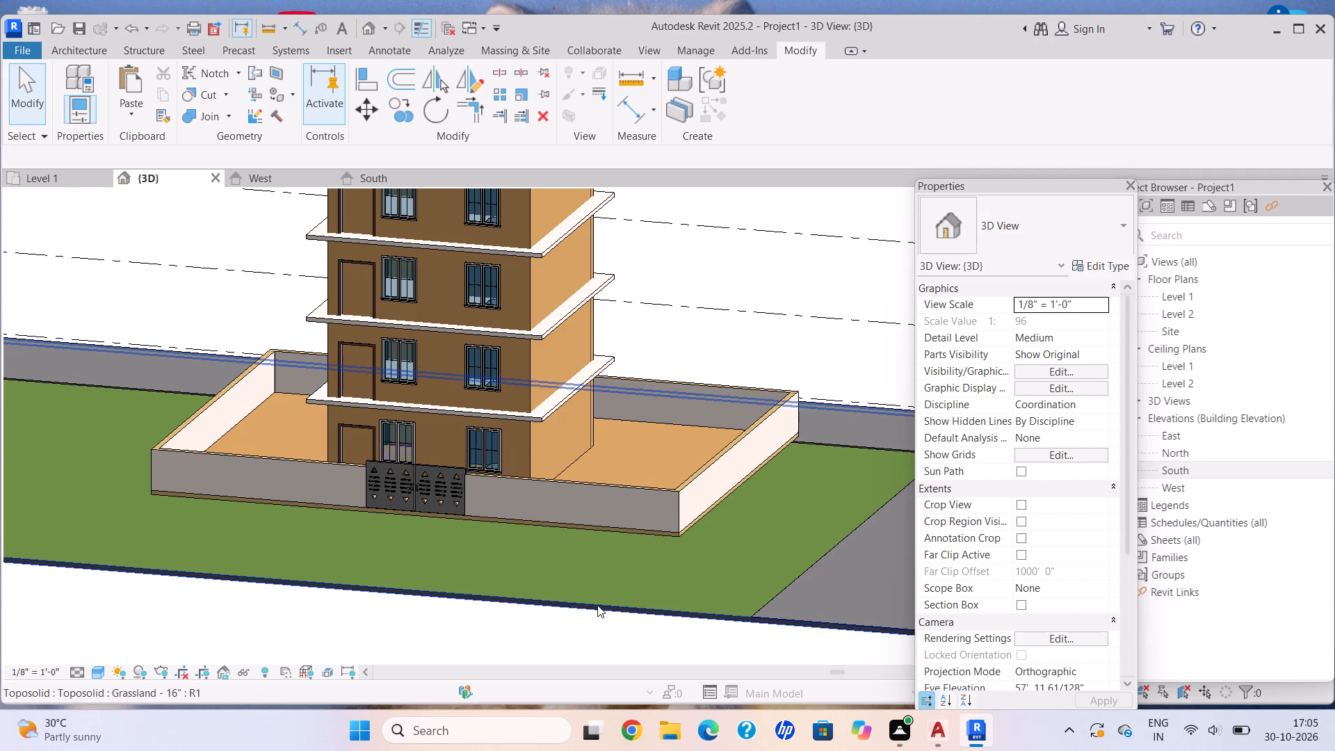
Examine the gate, the front boundary wall and its right corner, and the lower storeys up close.
scroll(508, 556, "up", 4)
scroll(794, 501, "up", 3)
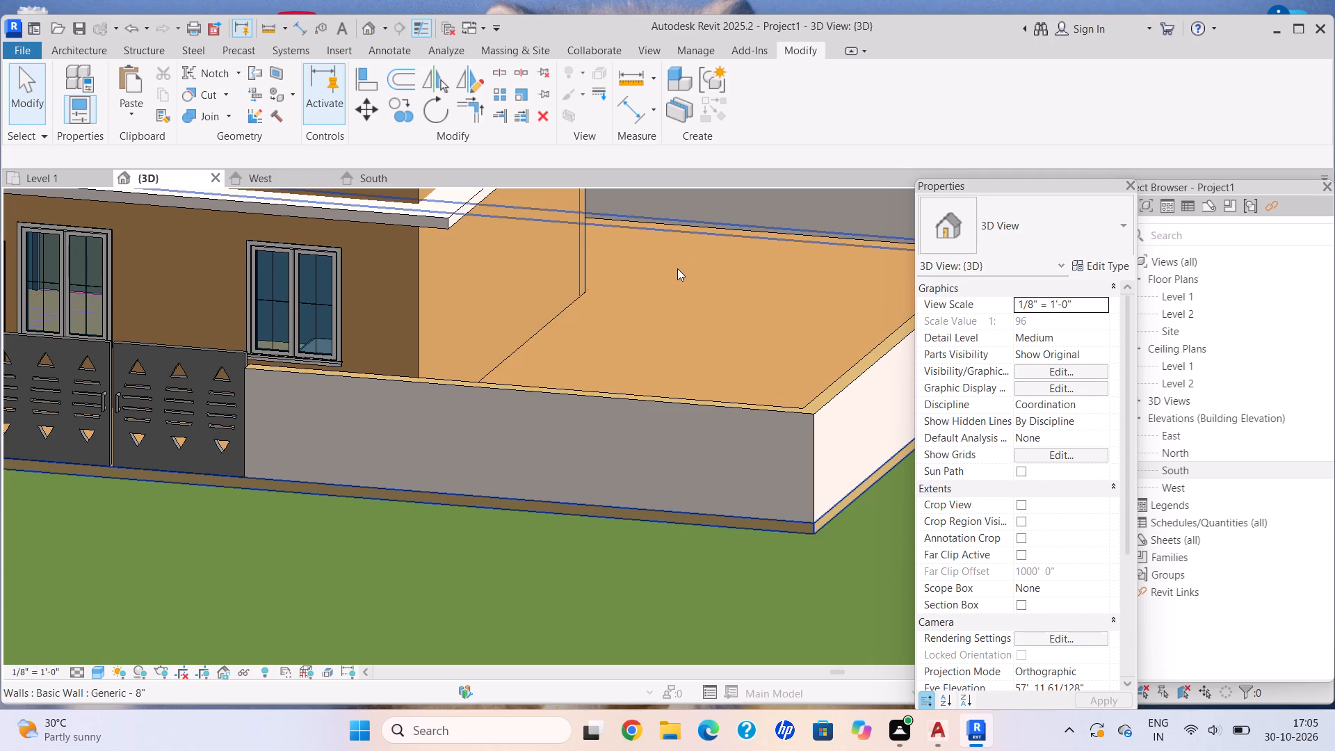
scroll(747, 404, "down", 4)
middle_click_drag(756, 419, 778, 439)
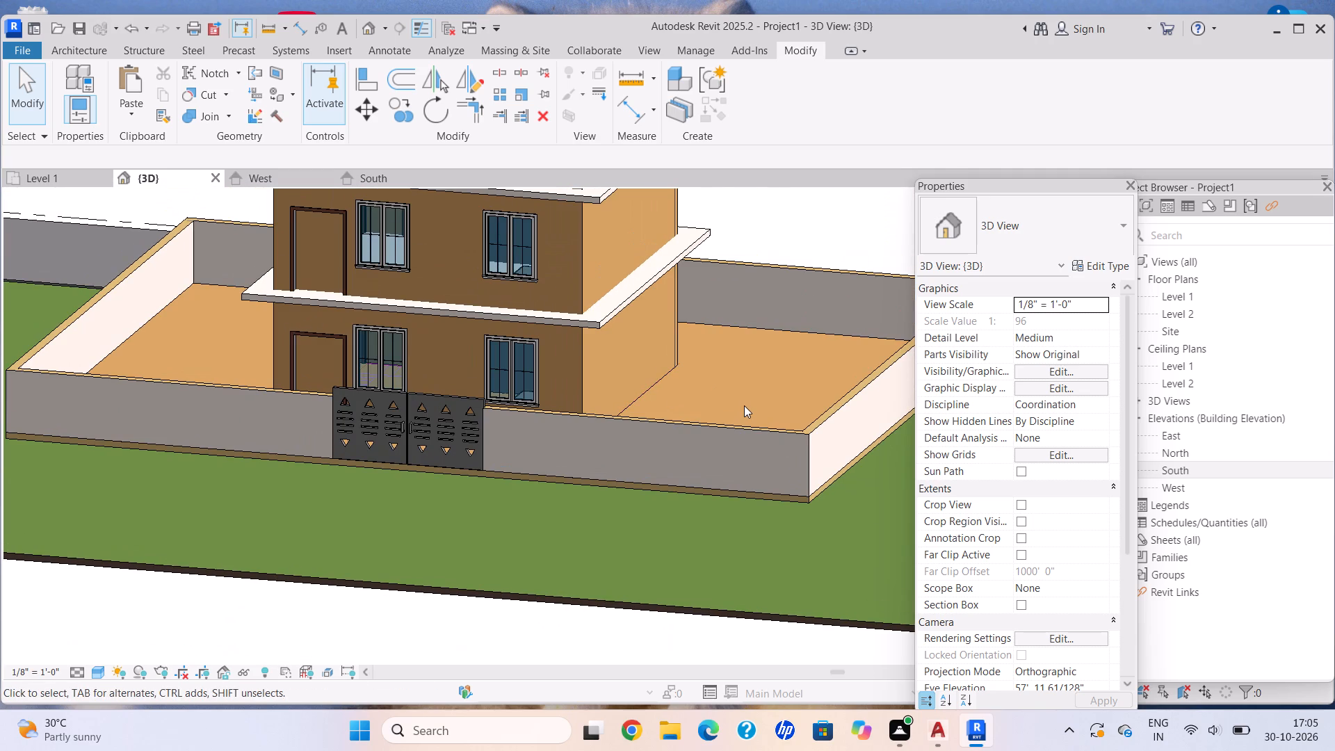
scroll(741, 415, "down", 4)
middle_click_drag(579, 522, 625, 592)
scroll(683, 460, "up", 3)
scroll(711, 512, "up", 1)
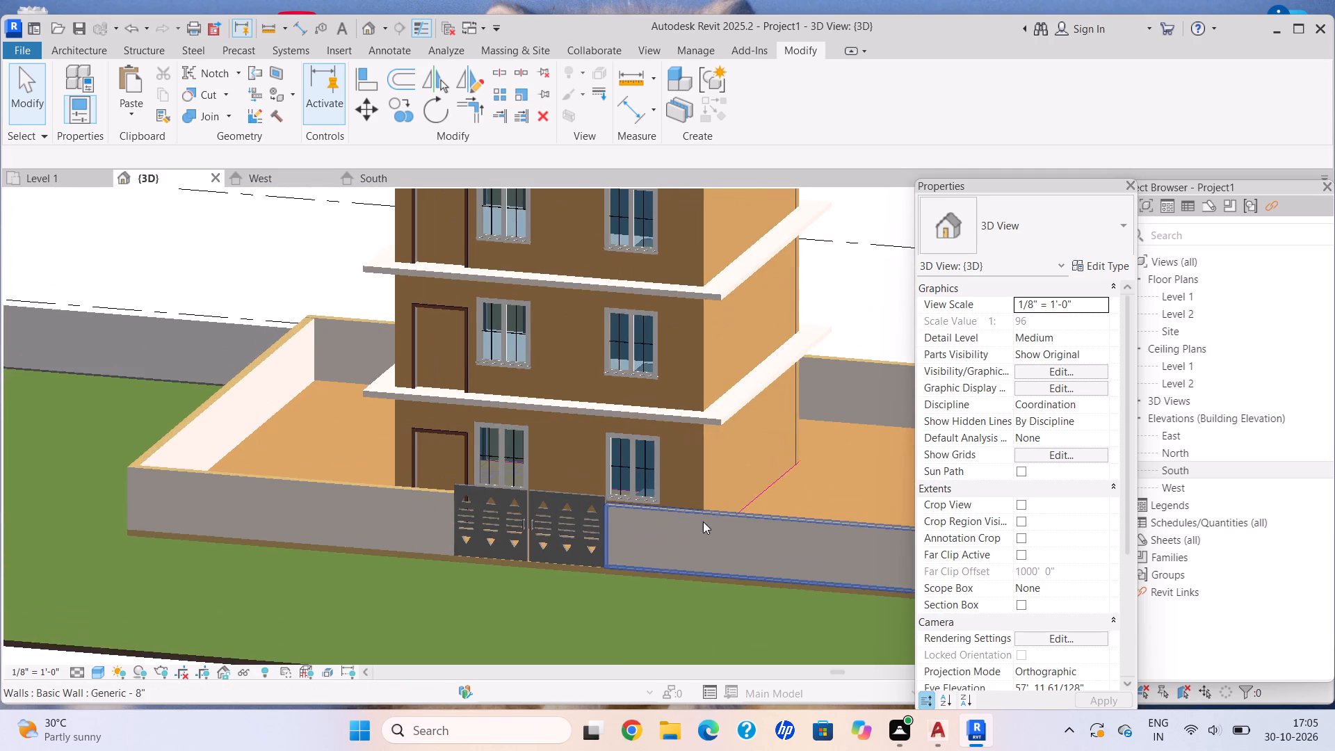
scroll(406, 521, "down", 5)
scroll(528, 457, "up", 8)
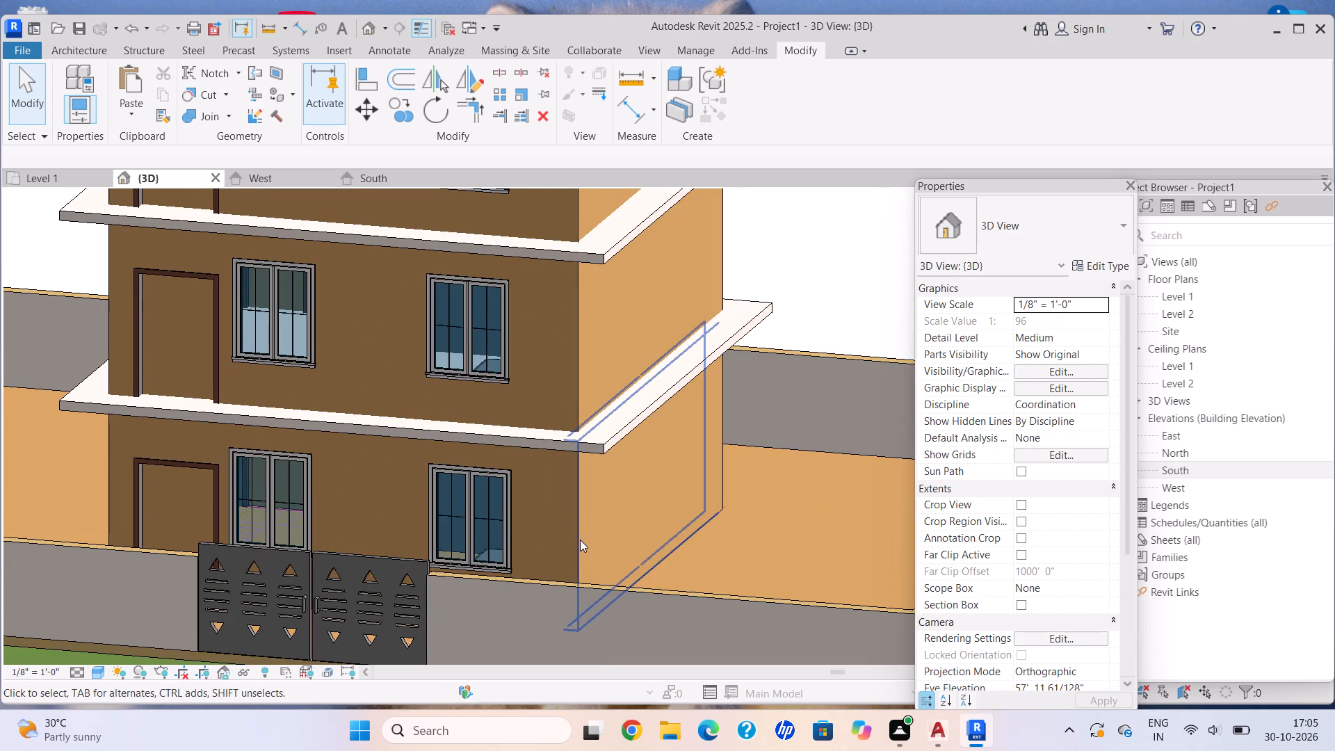
scroll(539, 639, "down", 5)
middle_click_drag(549, 640, 588, 618)
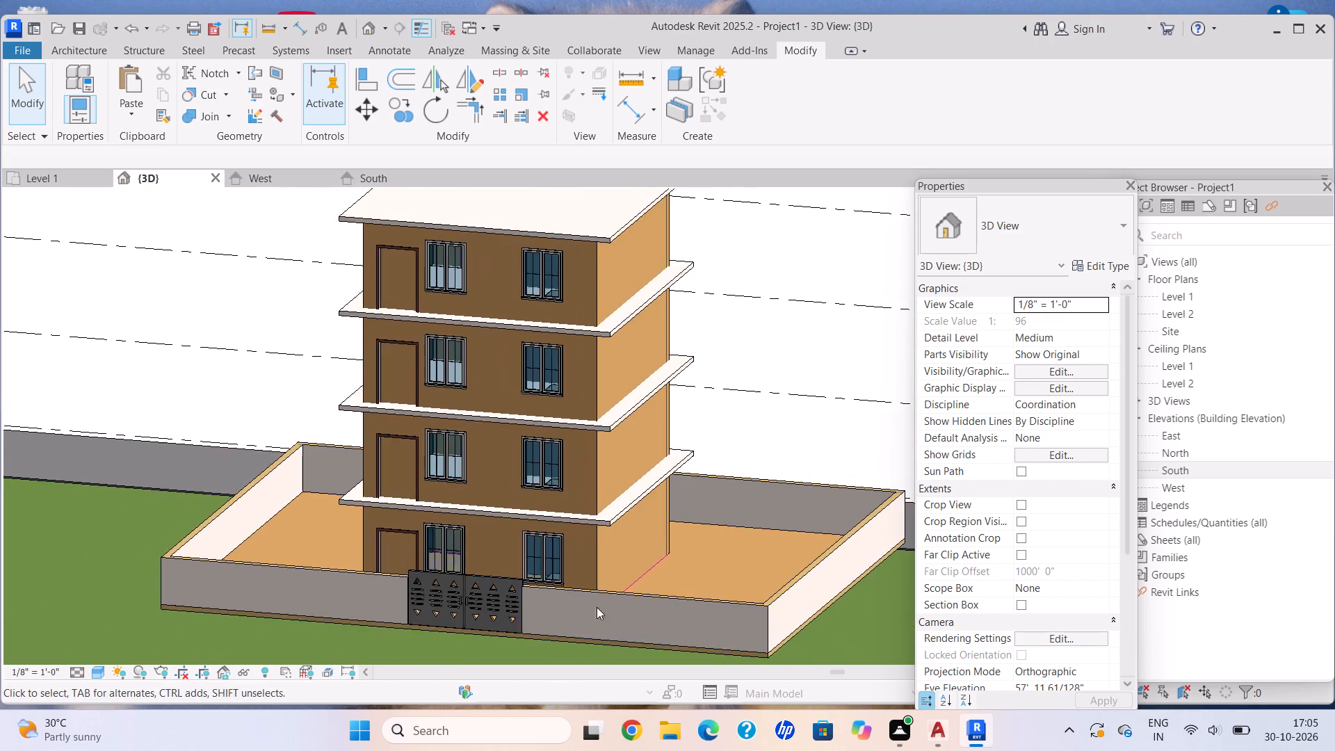
scroll(638, 572, "up", 3)
scroll(671, 604, "down", 2)
middle_click_drag(672, 604, 596, 547)
scroll(722, 588, "up", 4)
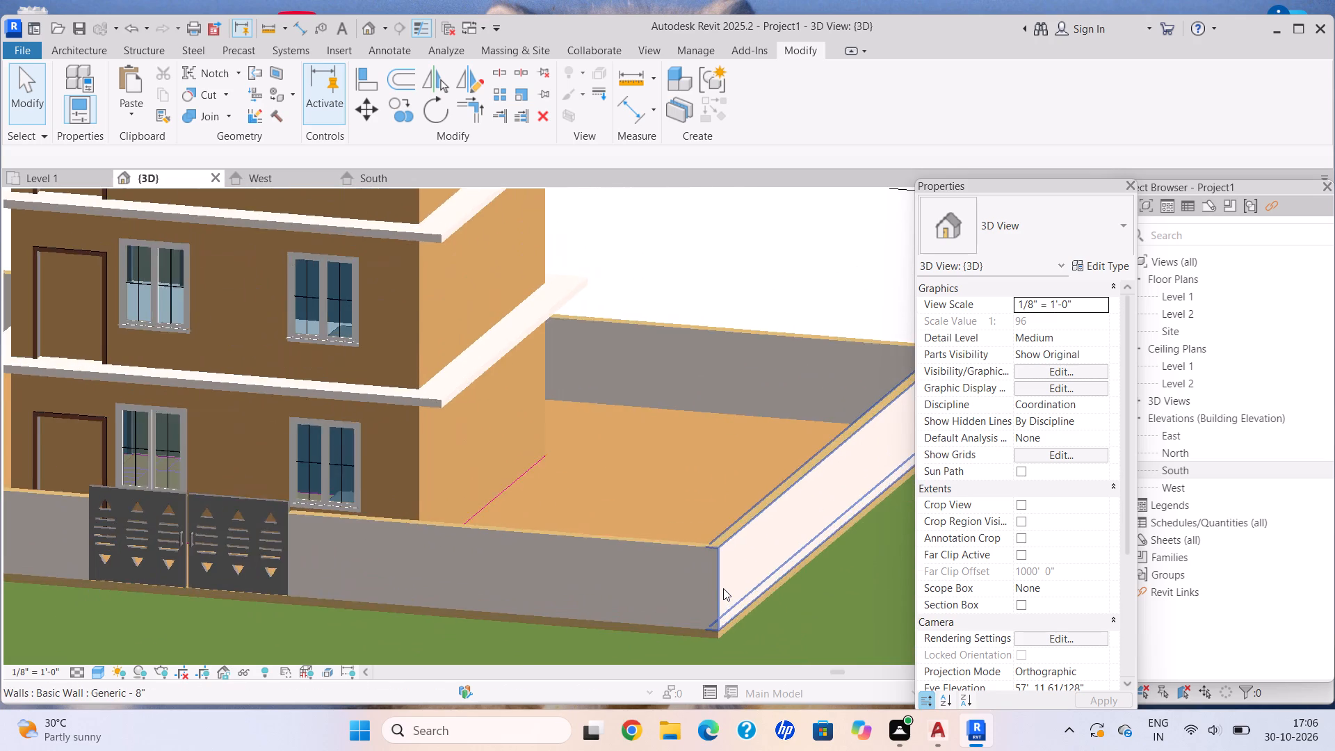
left_click(723, 588)
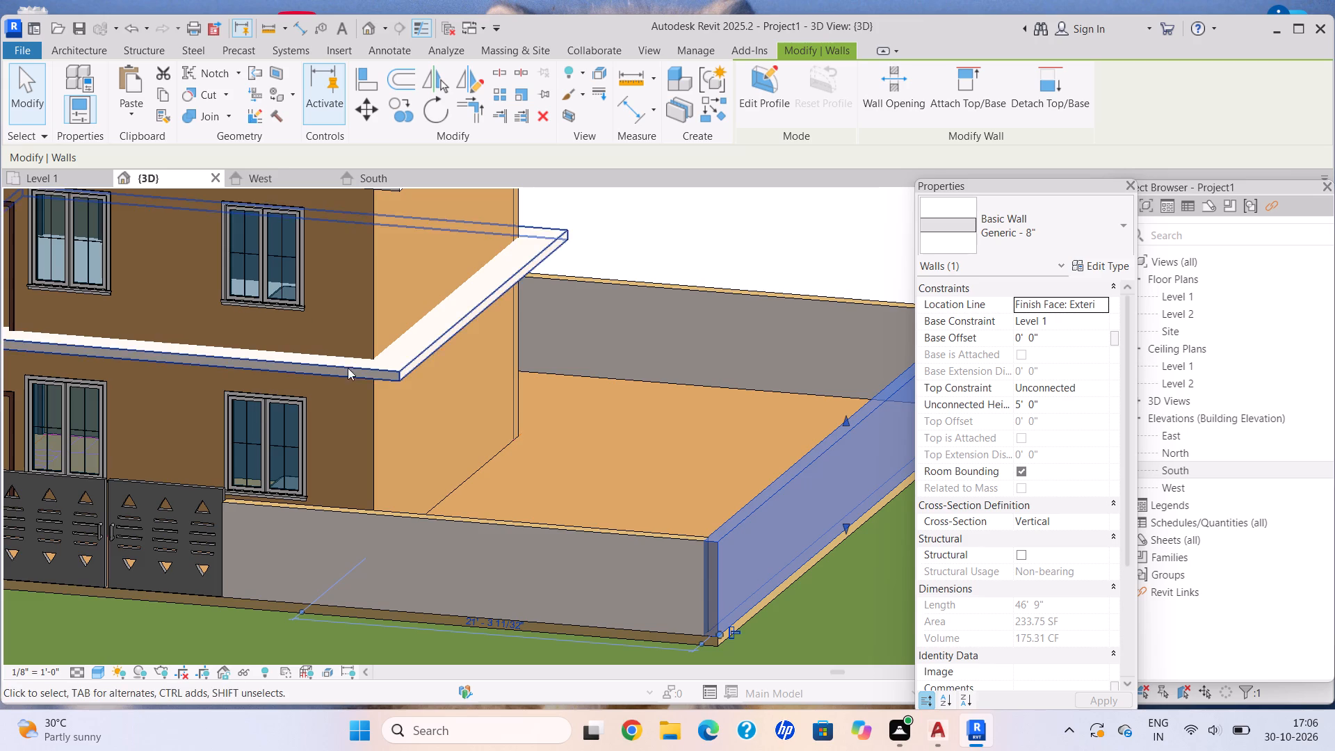
scroll(357, 372, "down", 7)
key("Escape")
scroll(282, 356, "up", 4)
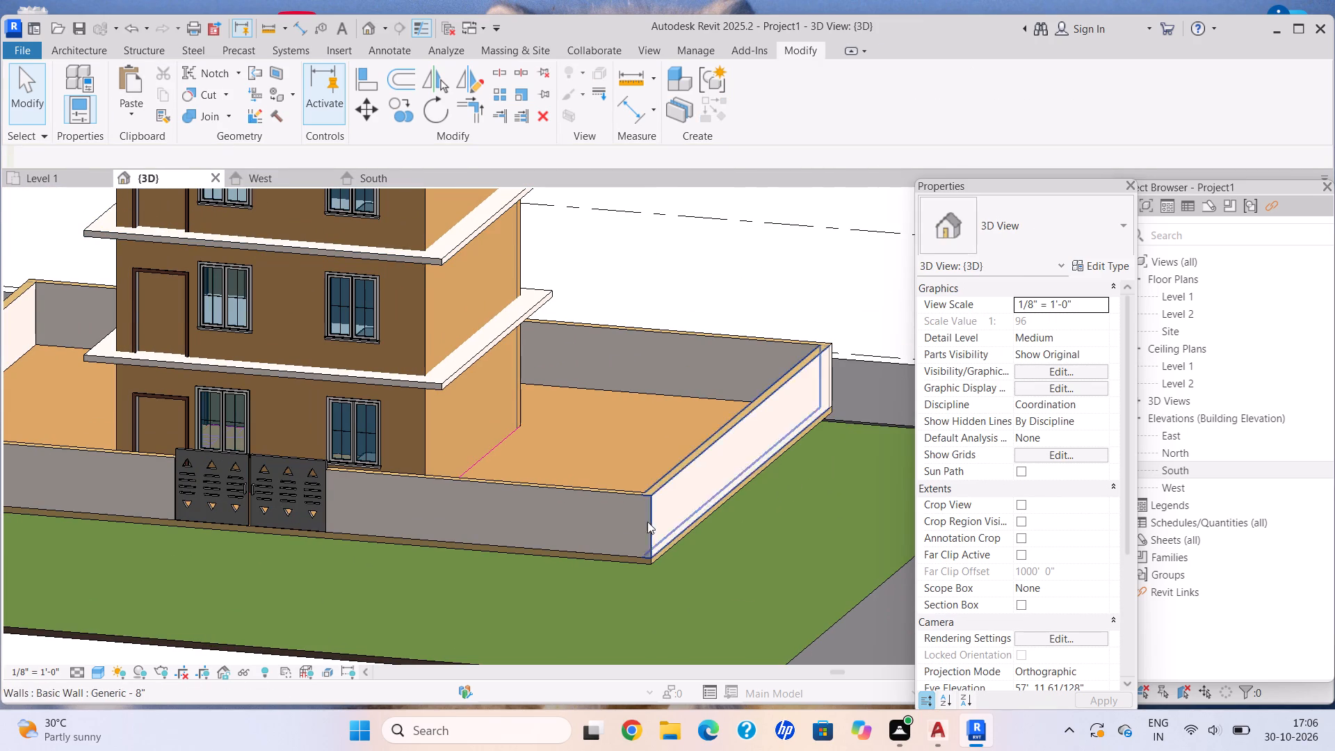
Set the 3D view's visual style to Realistic.
left_click(101, 671)
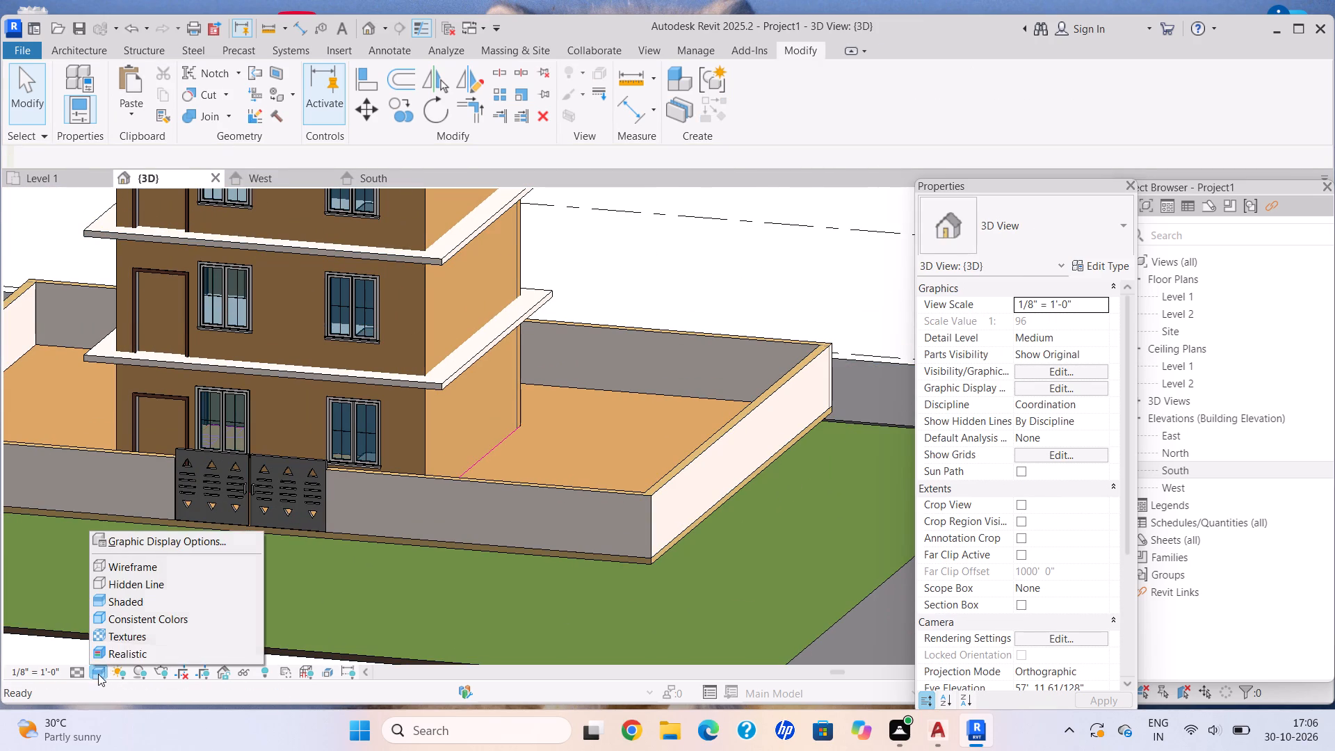
left_click(112, 658)
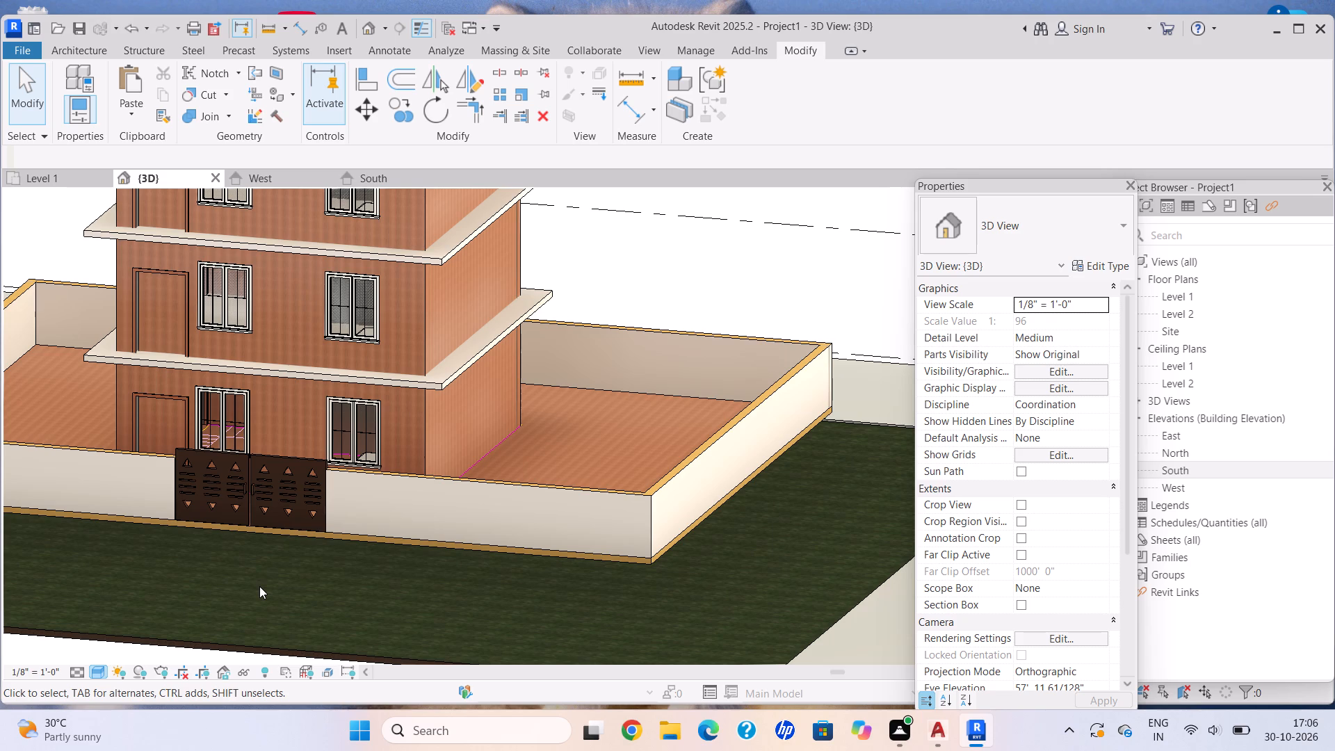
Examine the realistic materials on the house front, slabs, gate, boundary walls and grass.
scroll(325, 510, "down", 3)
middle_click_drag(326, 503, 405, 557)
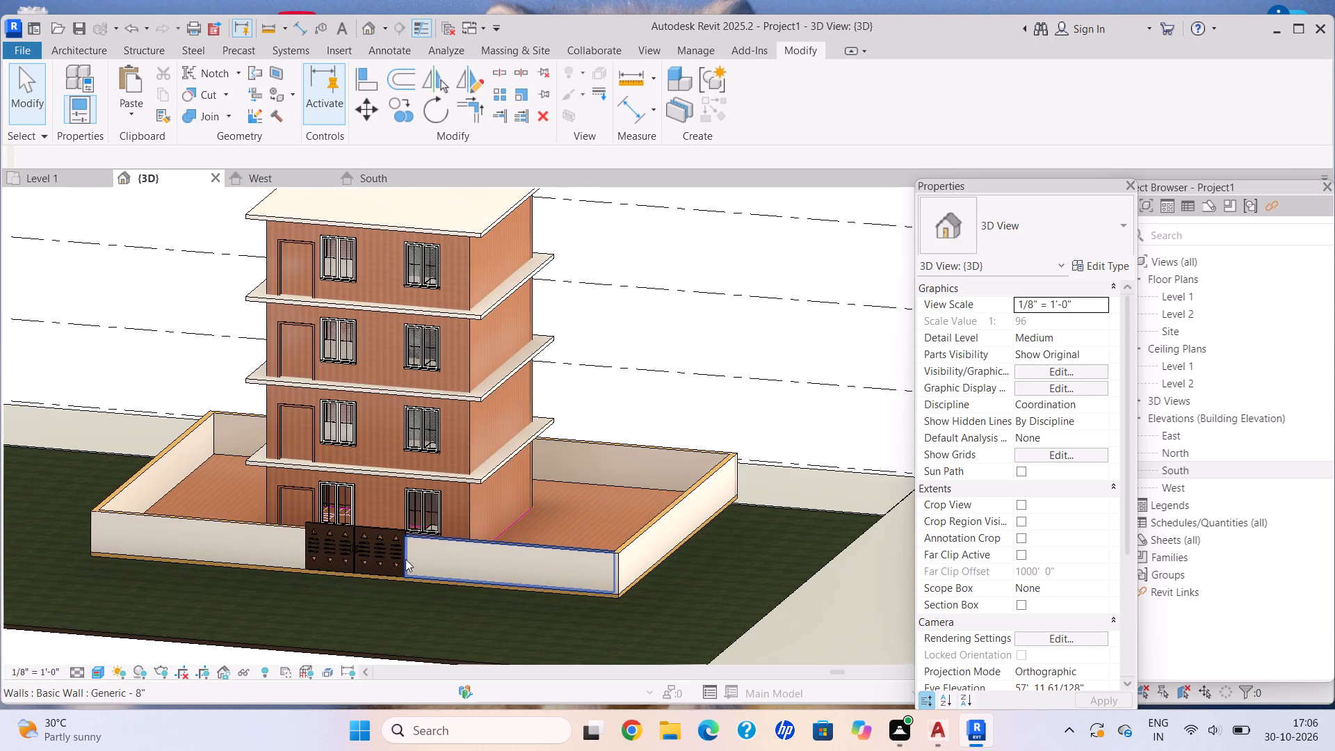
middle_click_drag(407, 560, 447, 582, "shift")
scroll(464, 412, "up", 4)
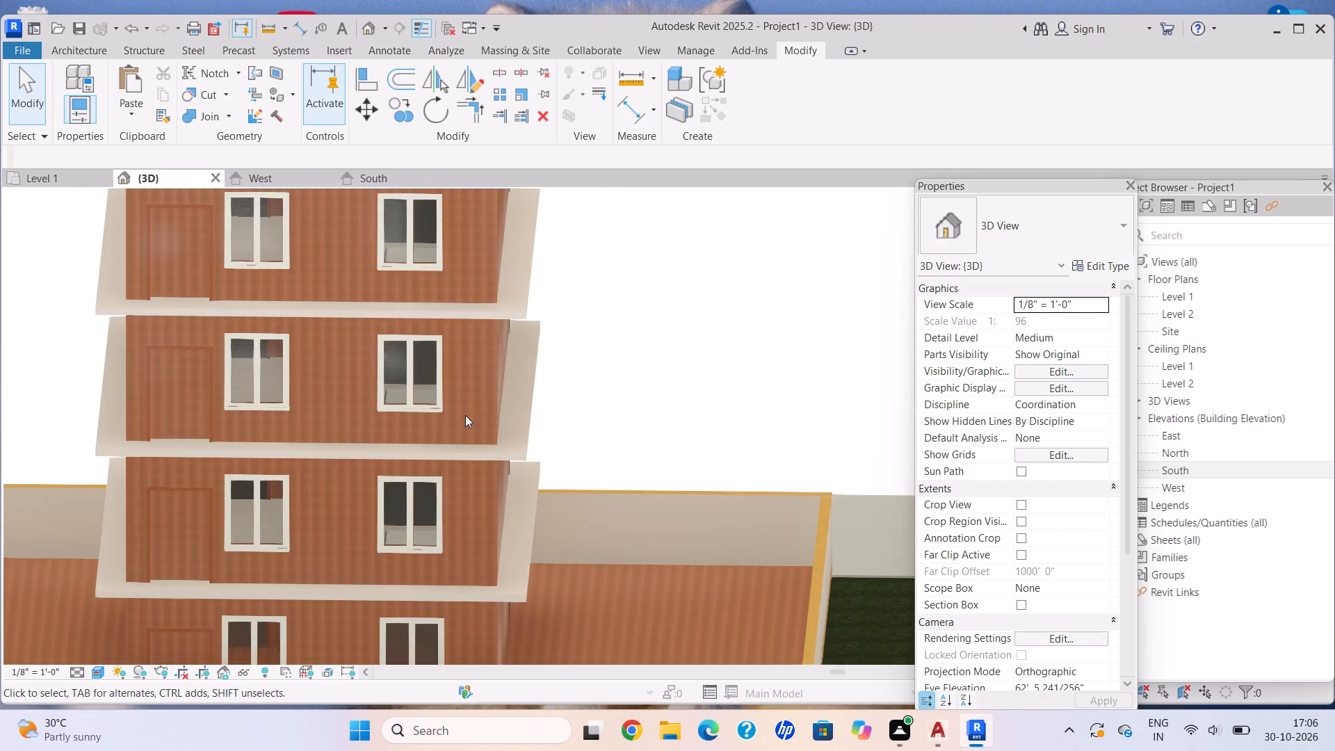
scroll(493, 529, "down", 3)
middle_click_drag(493, 522, 508, 492)
scroll(547, 512, "down", 1)
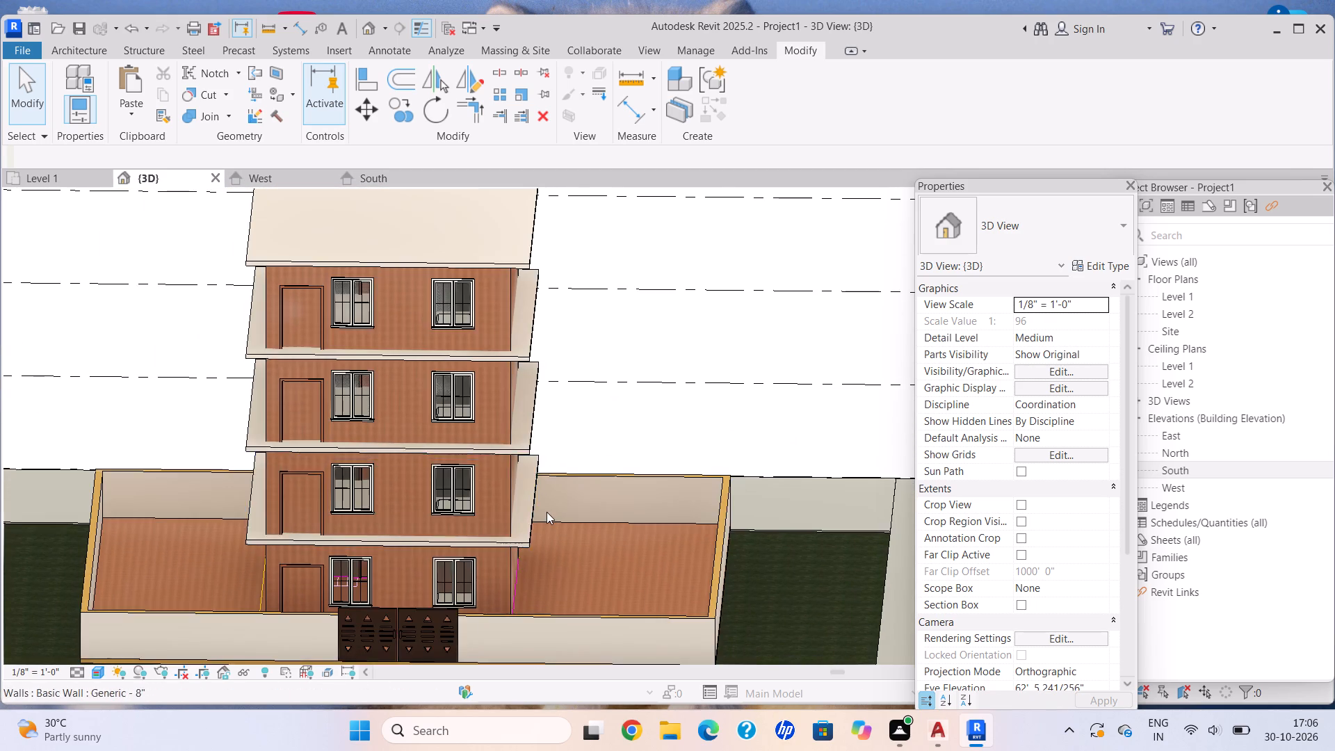
Examine the house's front and side, its projecting slabs and the walled compound from an angled 3D view.
middle_click_drag(555, 510, 638, 474)
middle_click_drag(652, 492, 579, 476, "shift")
scroll(612, 430, "up", 1)
middle_click_drag(616, 433, 593, 463)
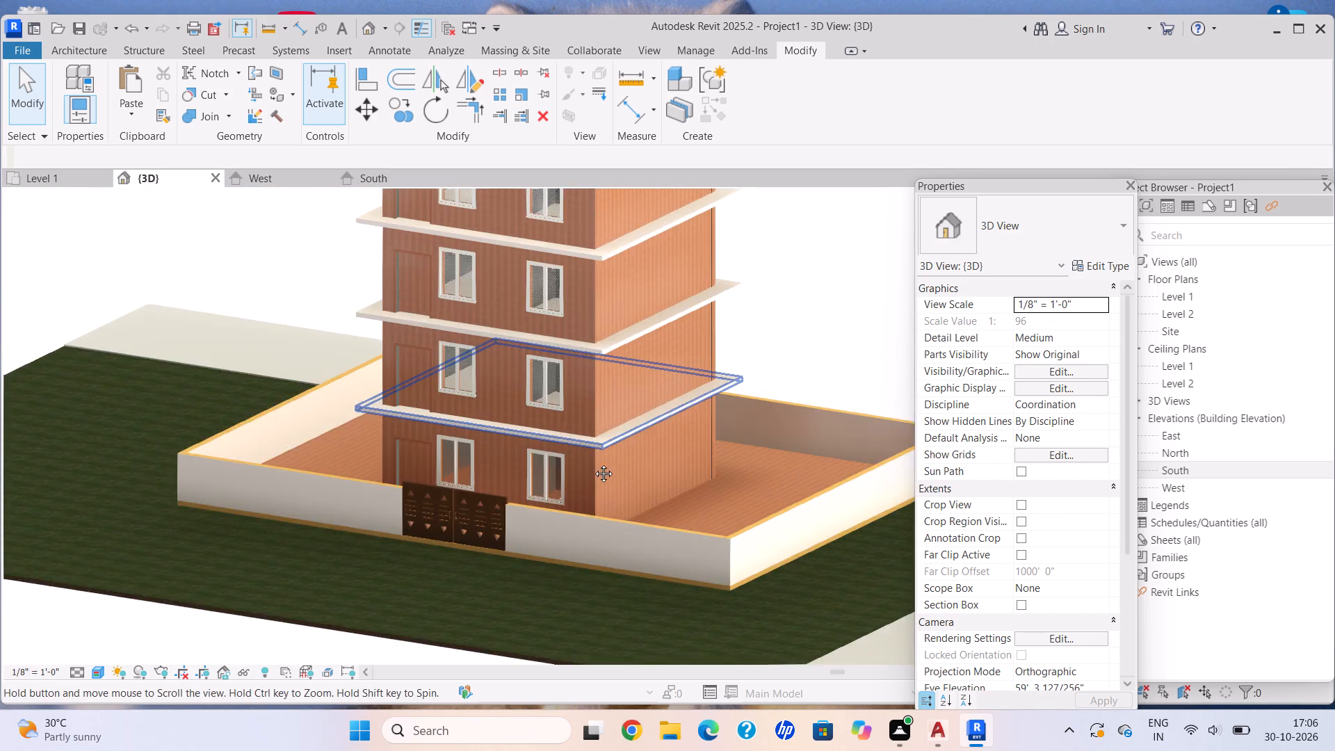
middle_click_drag(593, 463, 553, 527)
scroll(557, 523, "up", 6)
scroll(547, 541, "down", 6)
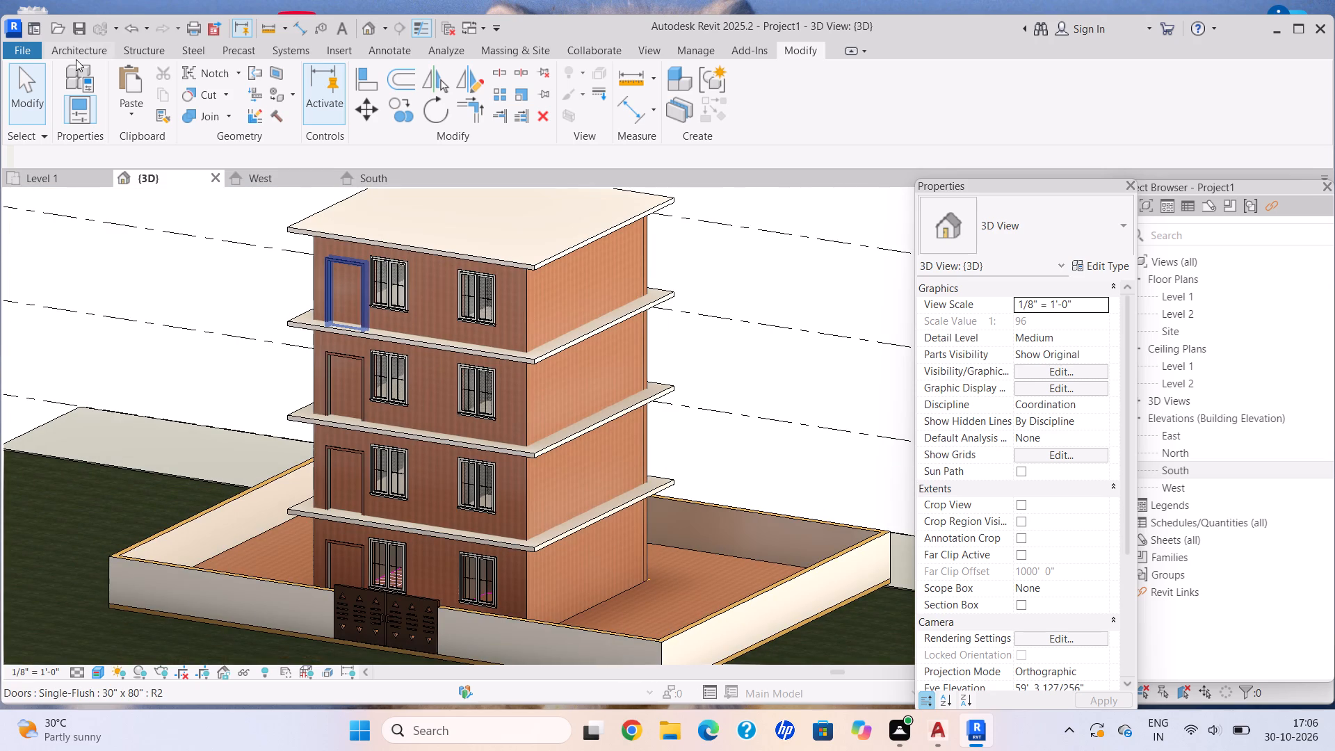
Start a Handrail - Rectangular railing by sketched path on the Level 1 floor plan of the house.
left_click(76, 49)
left_click(76, 181)
scroll(326, 286, "down", 4)
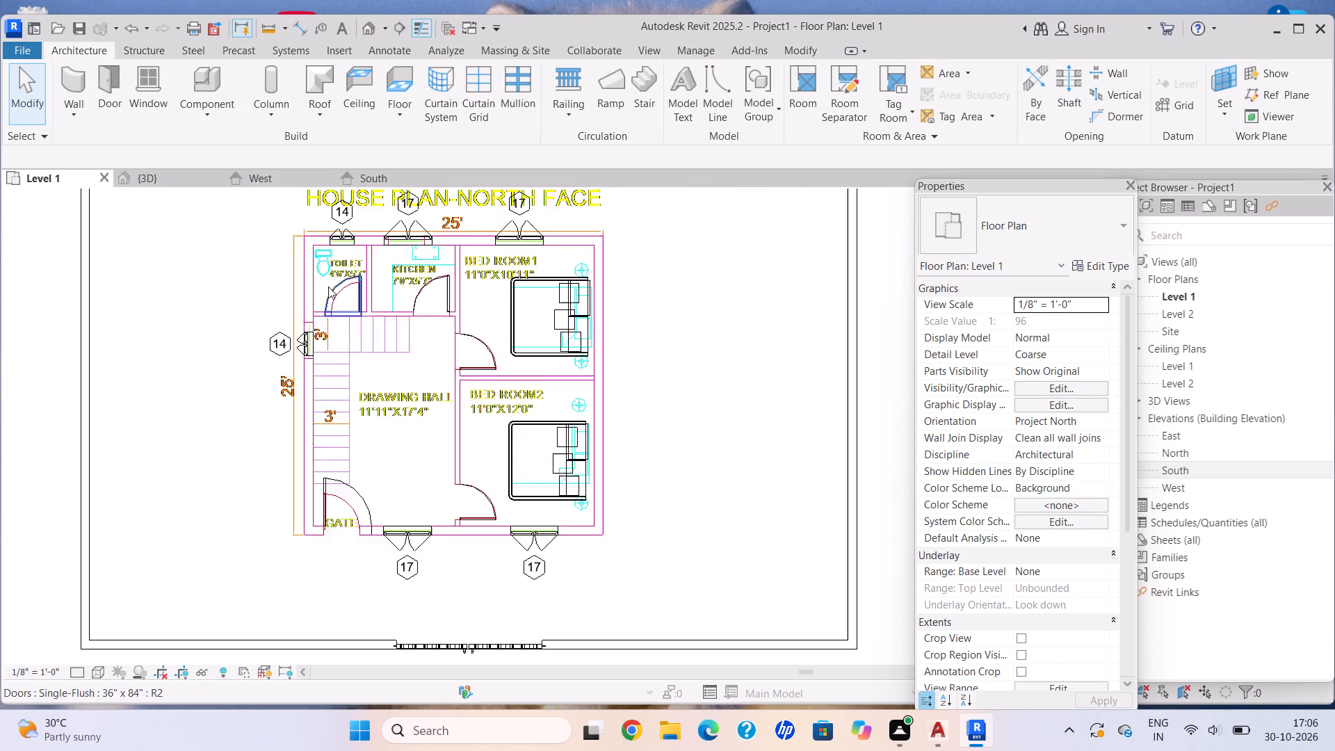
scroll(328, 286, "down", 1)
left_click(571, 115)
left_click(590, 136)
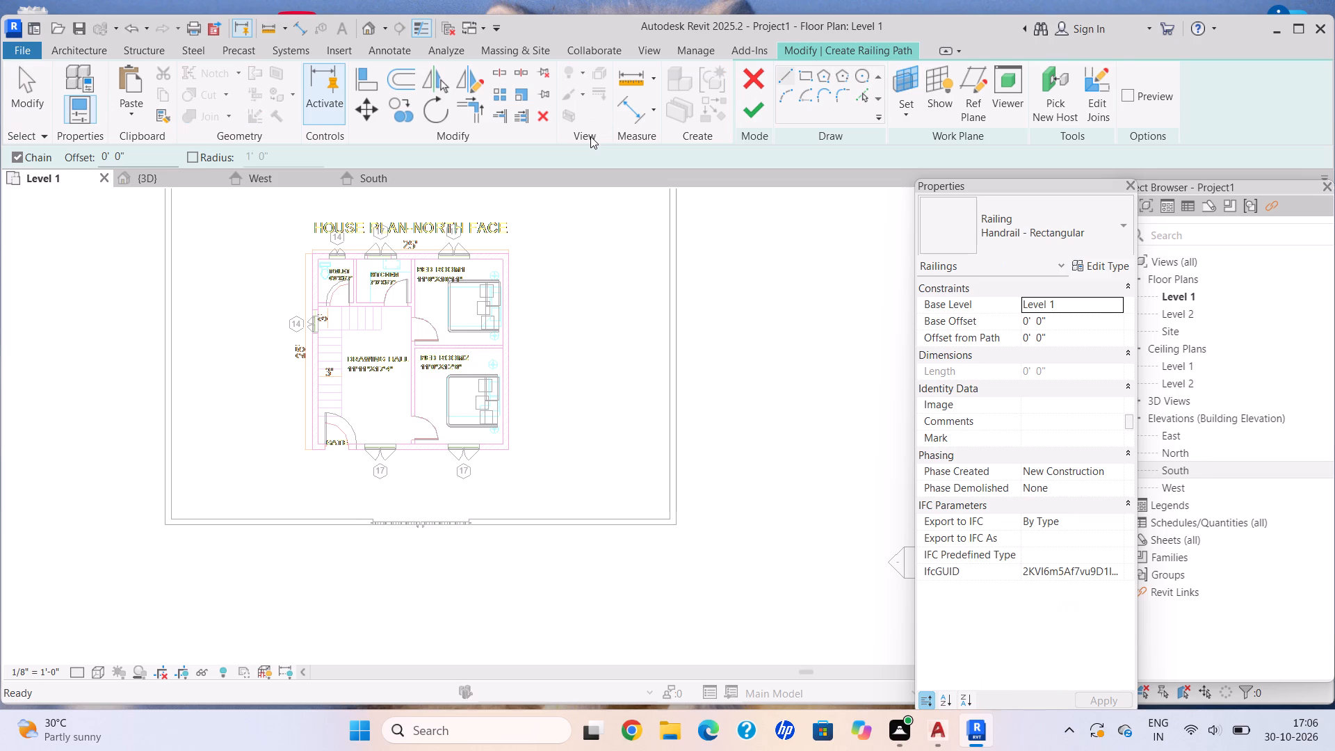
scroll(70, 0, "up", 1)
scroll(58, 0, "down", 1)
scroll(305, 366, "down", 2)
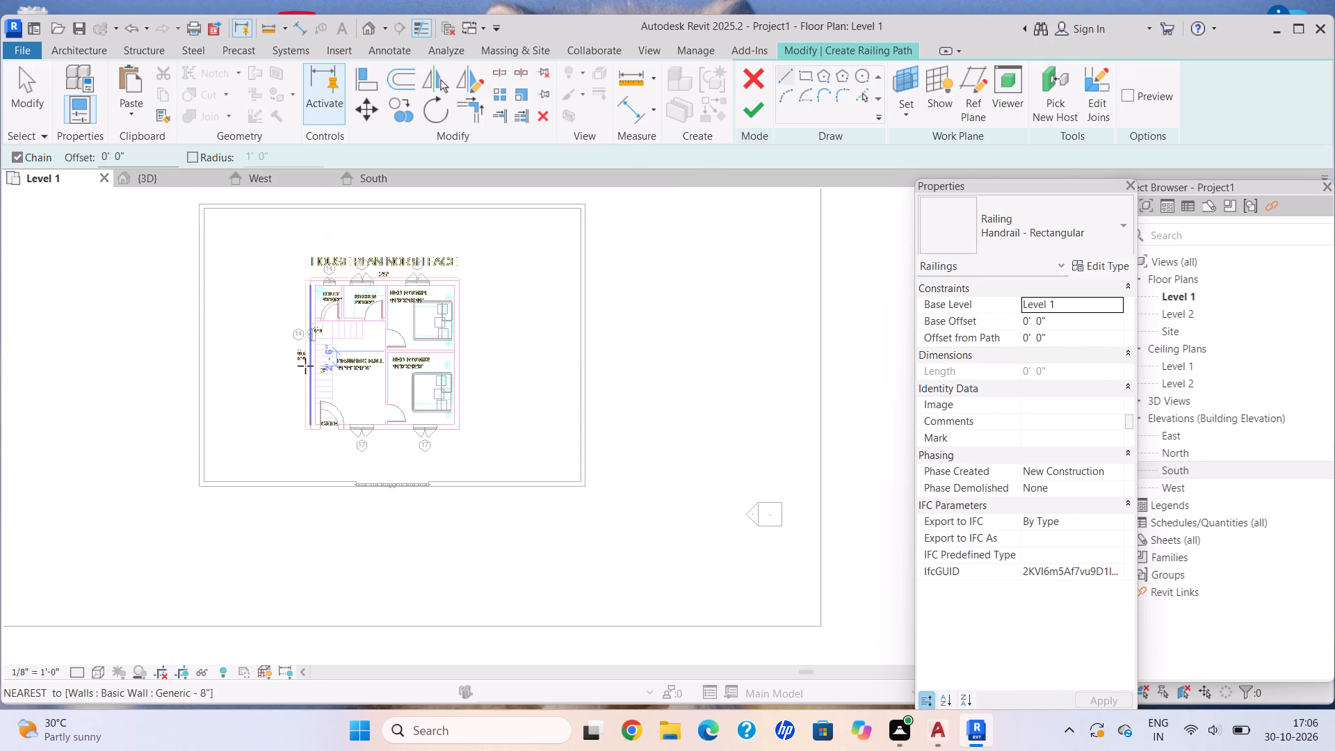
middle_click_drag(320, 390, 323, 412)
scroll(309, 353, "up", 5)
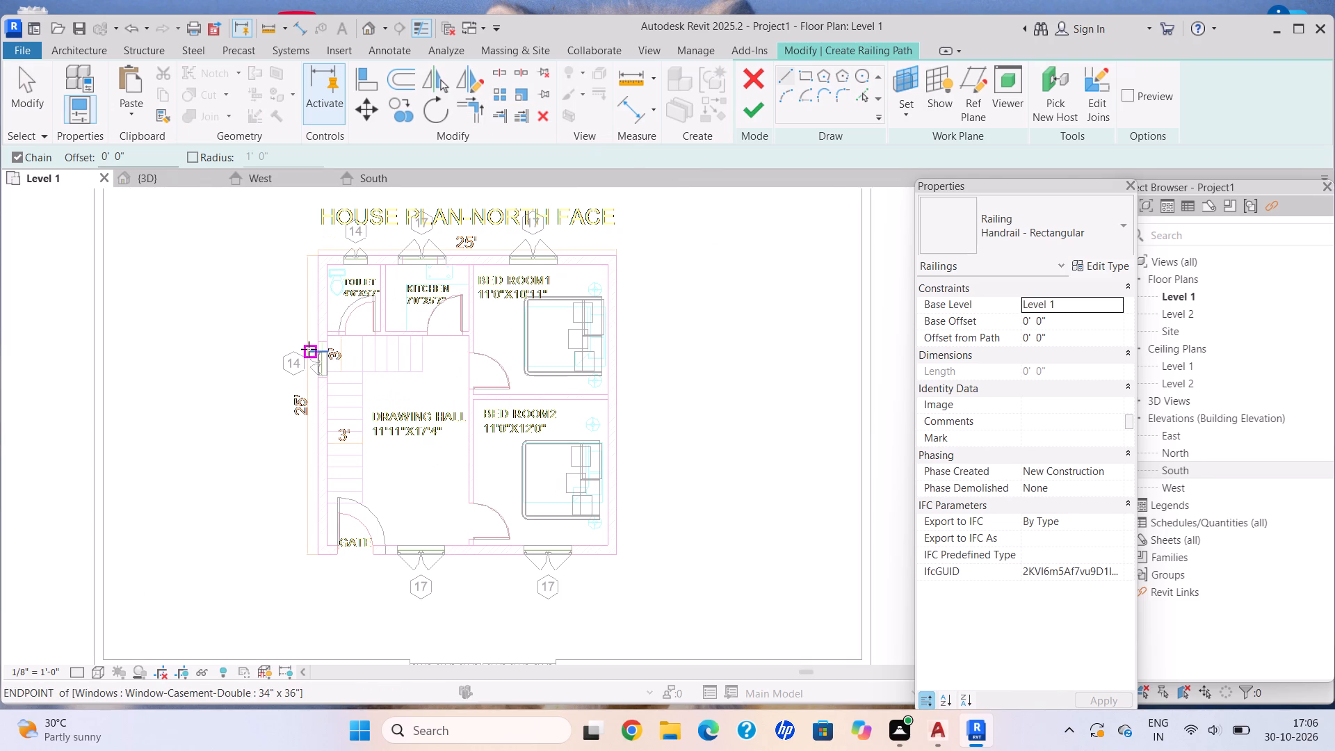
scroll(309, 349, "down", 2)
middle_click(307, 348)
middle_click_drag(306, 347, 296, 337)
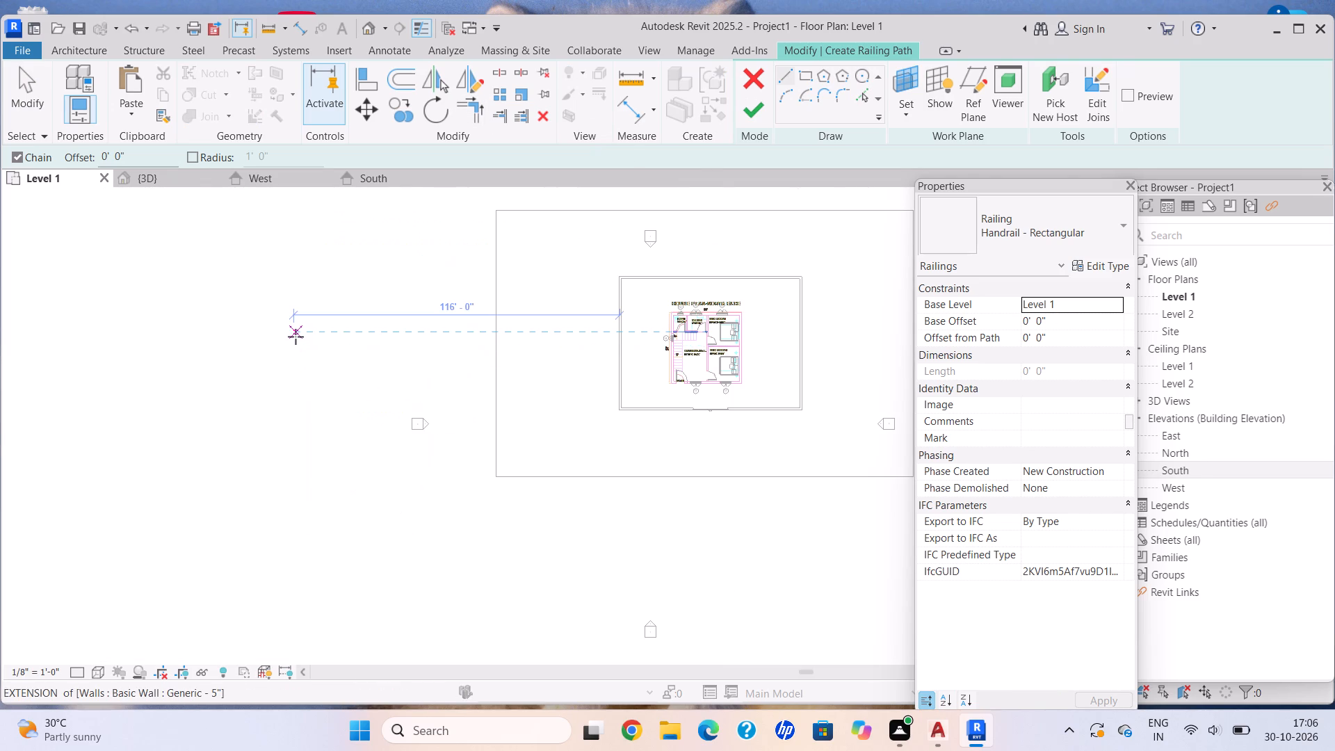
scroll(640, 348, "down", 2)
middle_click_drag(633, 353, 334, 396)
scroll(580, 379, "up", 4)
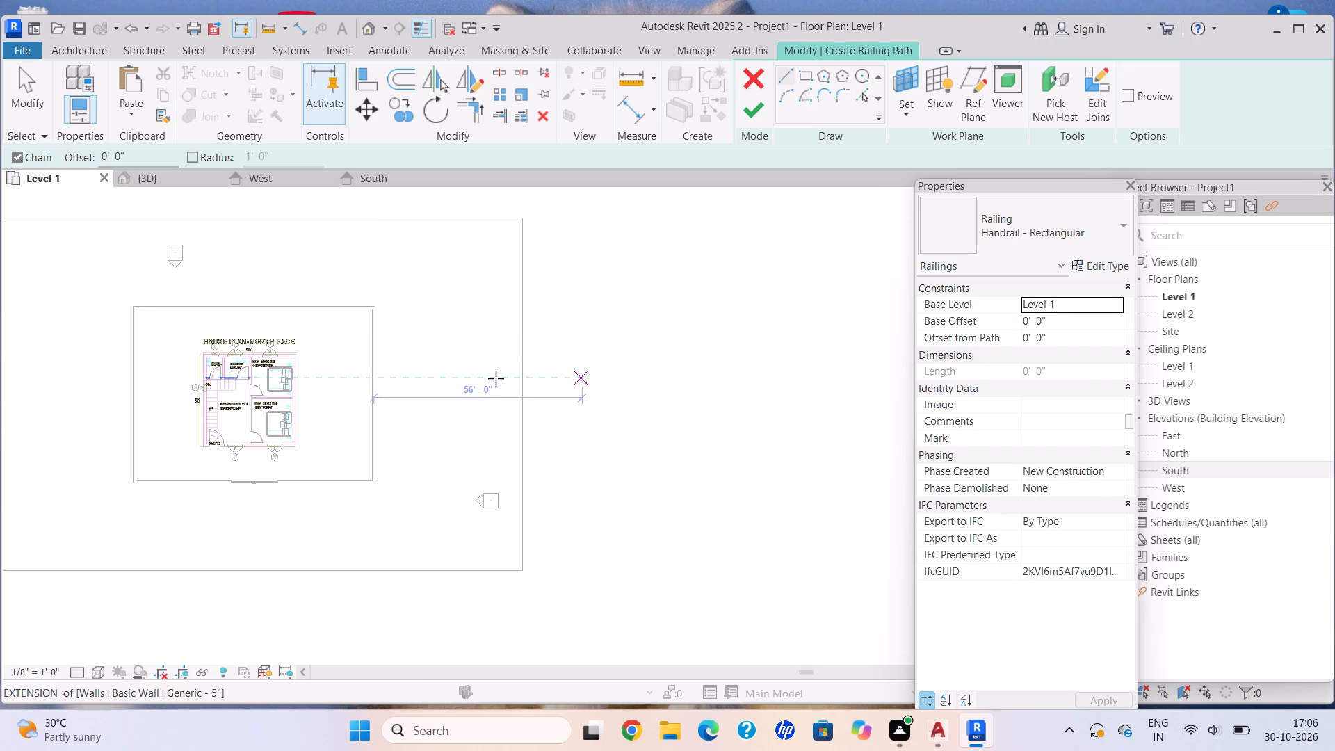
middle_click_drag(131, 444, 251, 361)
scroll(252, 360, "down", 1)
scroll(400, 315, "down", 1)
middle_click_drag(400, 315, 374, 397)
scroll(366, 360, "up", 5)
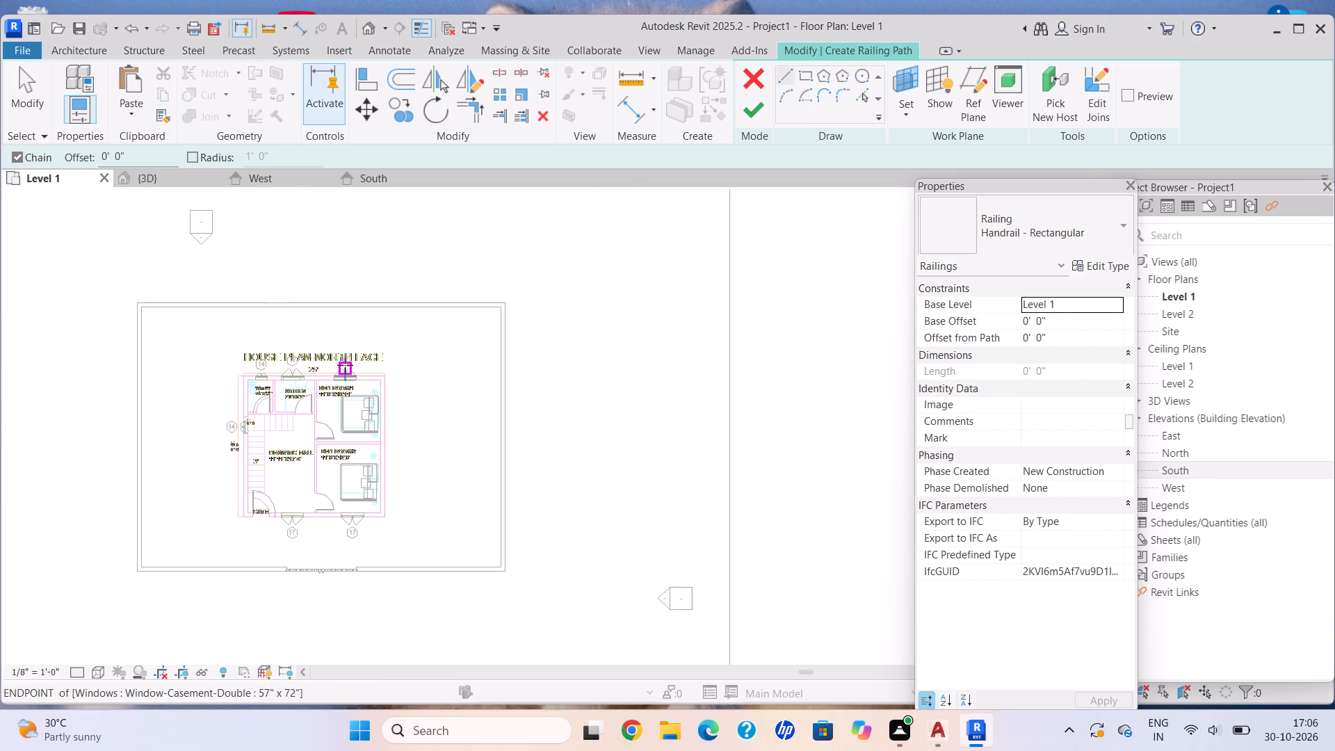
scroll(266, 508, "up", 5)
scroll(261, 499, "down", 3)
middle_click_drag(261, 501, 325, 438)
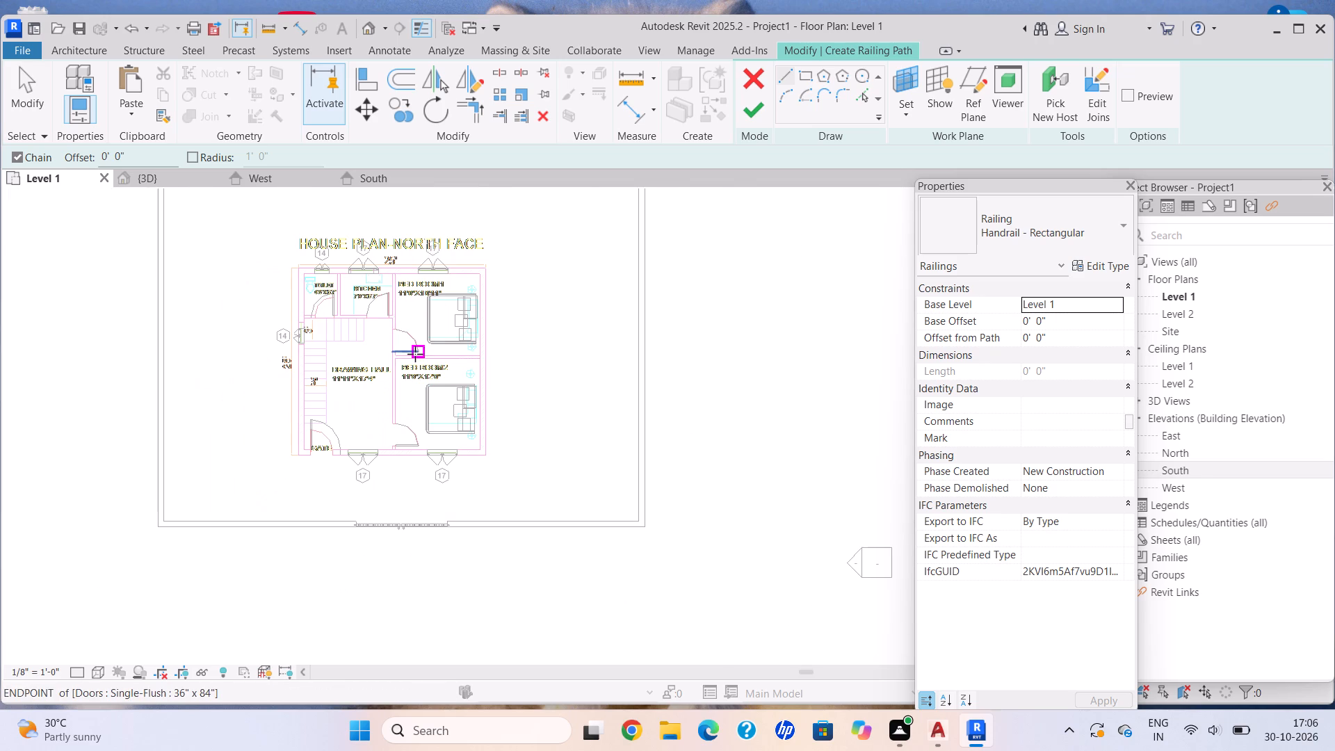
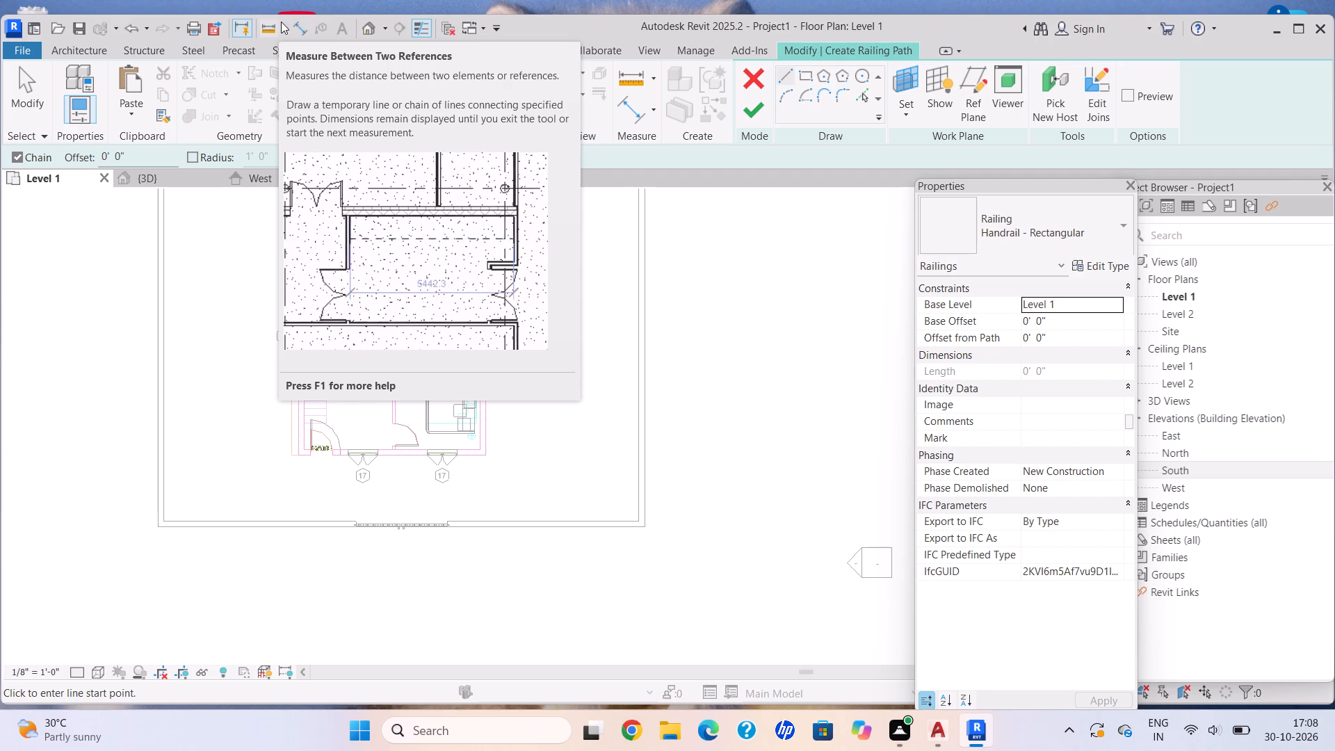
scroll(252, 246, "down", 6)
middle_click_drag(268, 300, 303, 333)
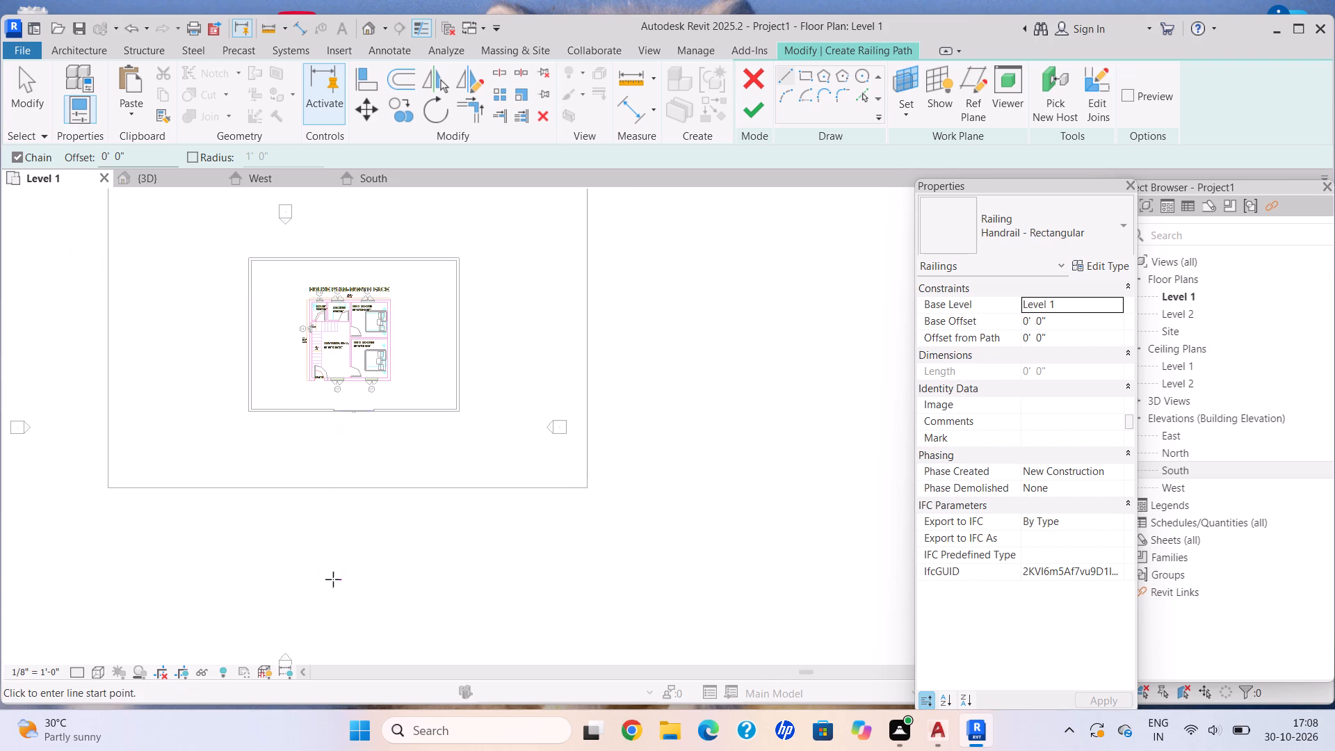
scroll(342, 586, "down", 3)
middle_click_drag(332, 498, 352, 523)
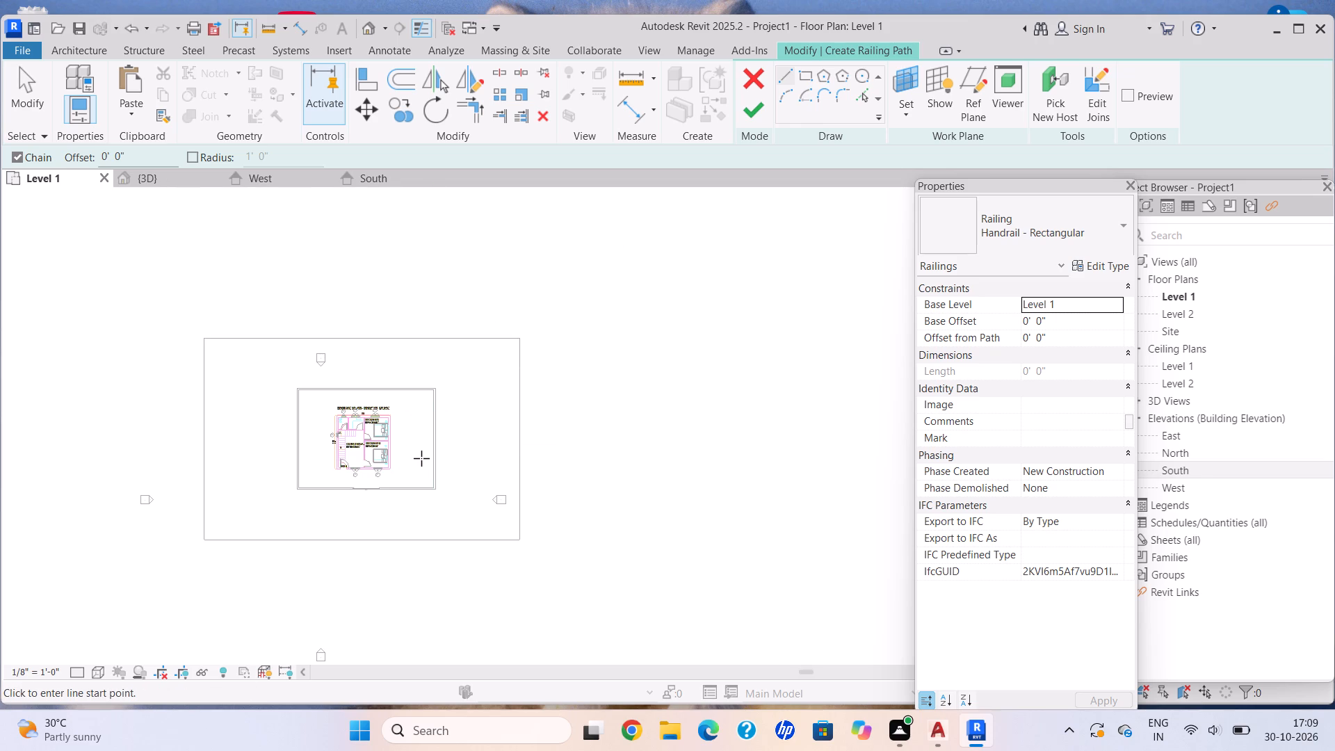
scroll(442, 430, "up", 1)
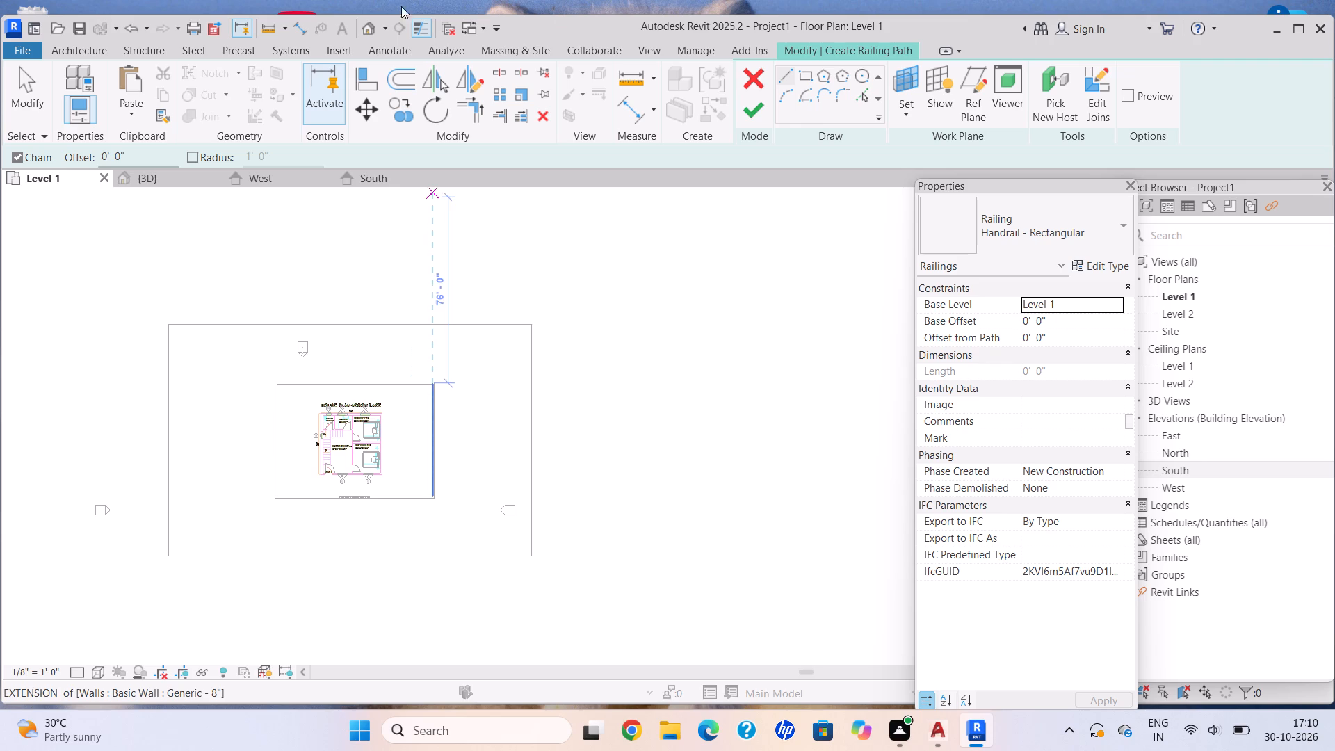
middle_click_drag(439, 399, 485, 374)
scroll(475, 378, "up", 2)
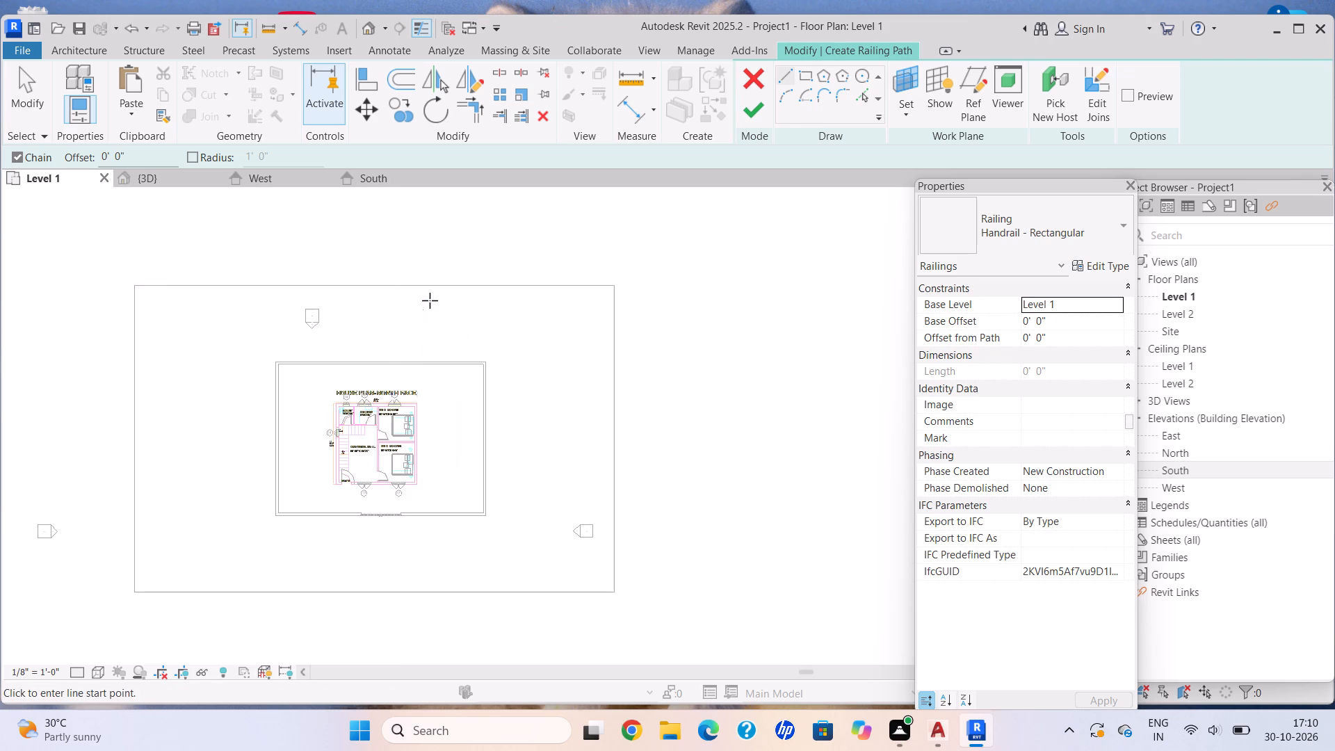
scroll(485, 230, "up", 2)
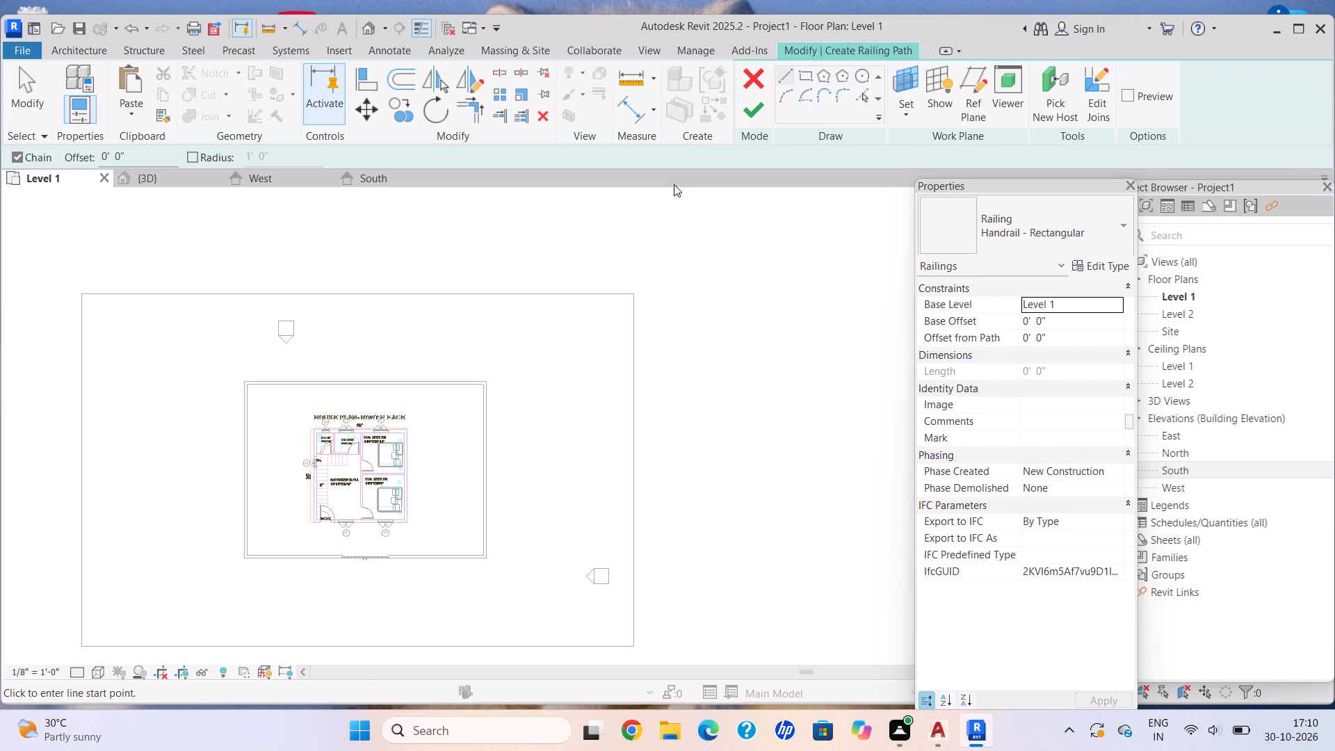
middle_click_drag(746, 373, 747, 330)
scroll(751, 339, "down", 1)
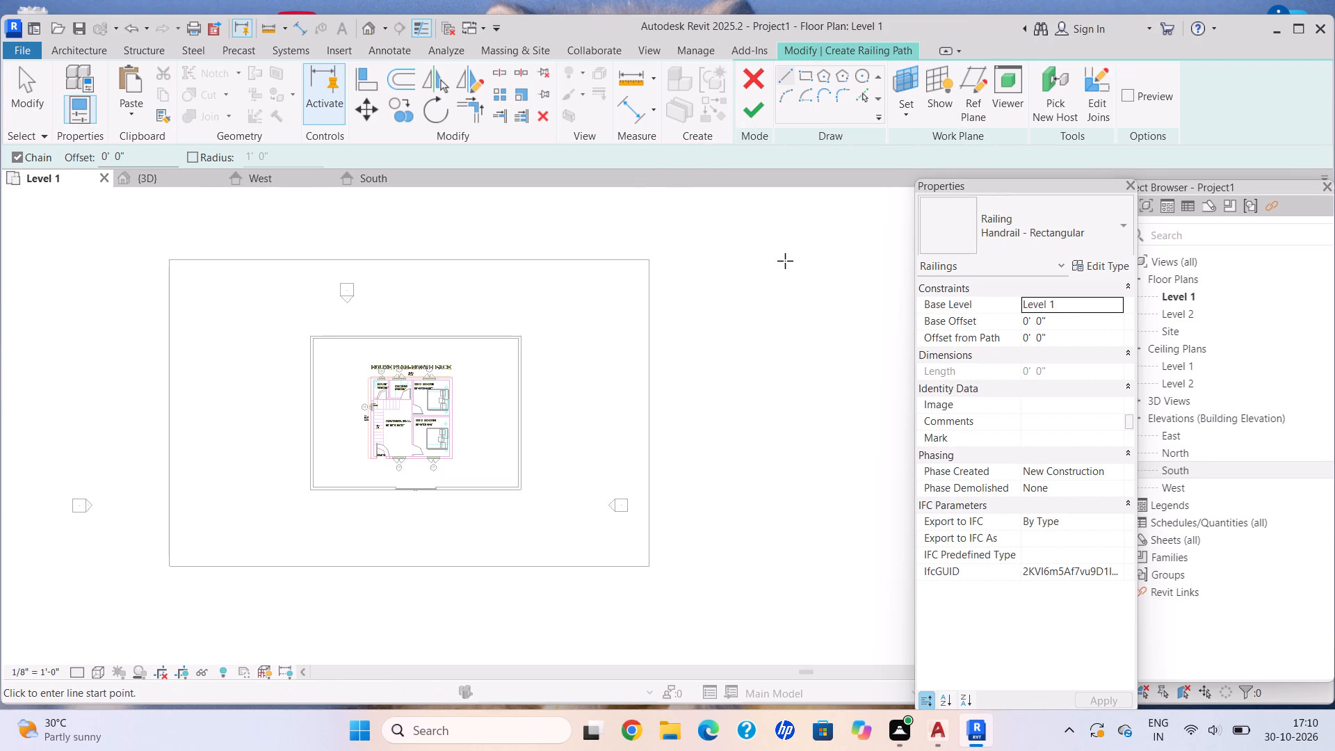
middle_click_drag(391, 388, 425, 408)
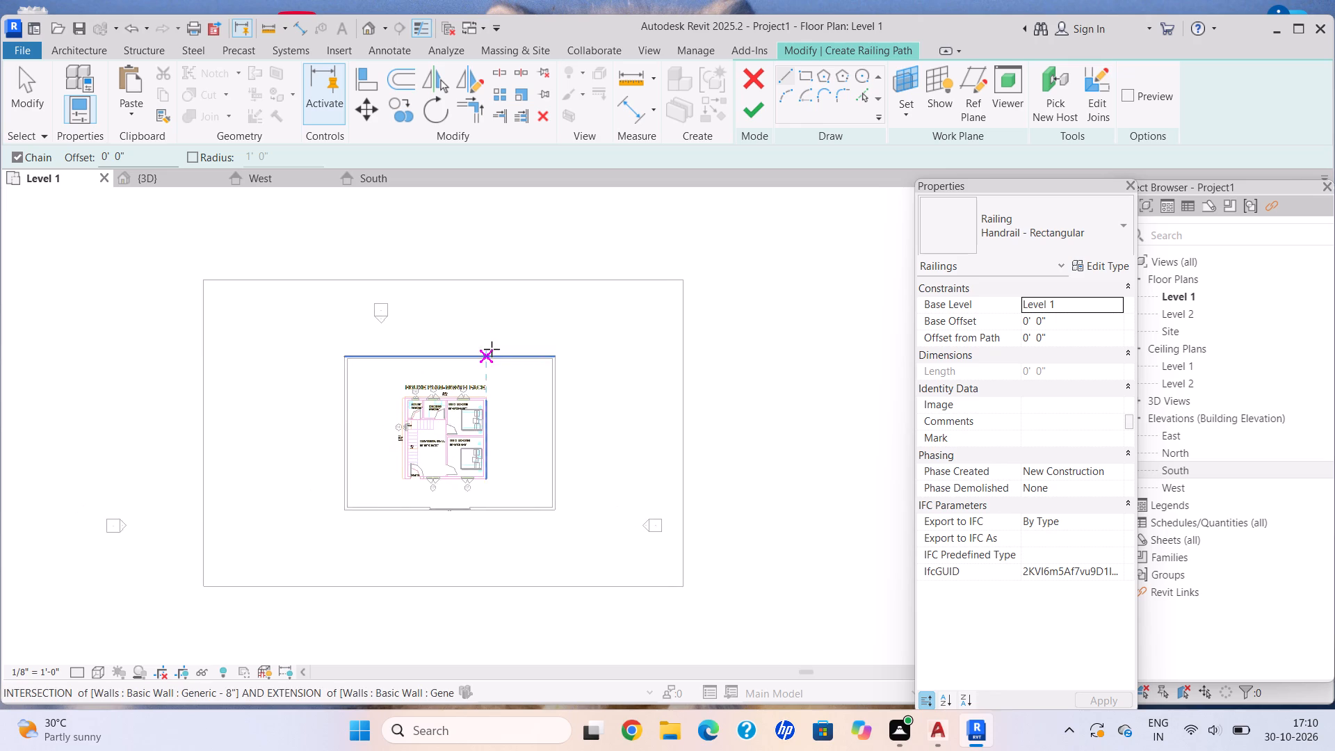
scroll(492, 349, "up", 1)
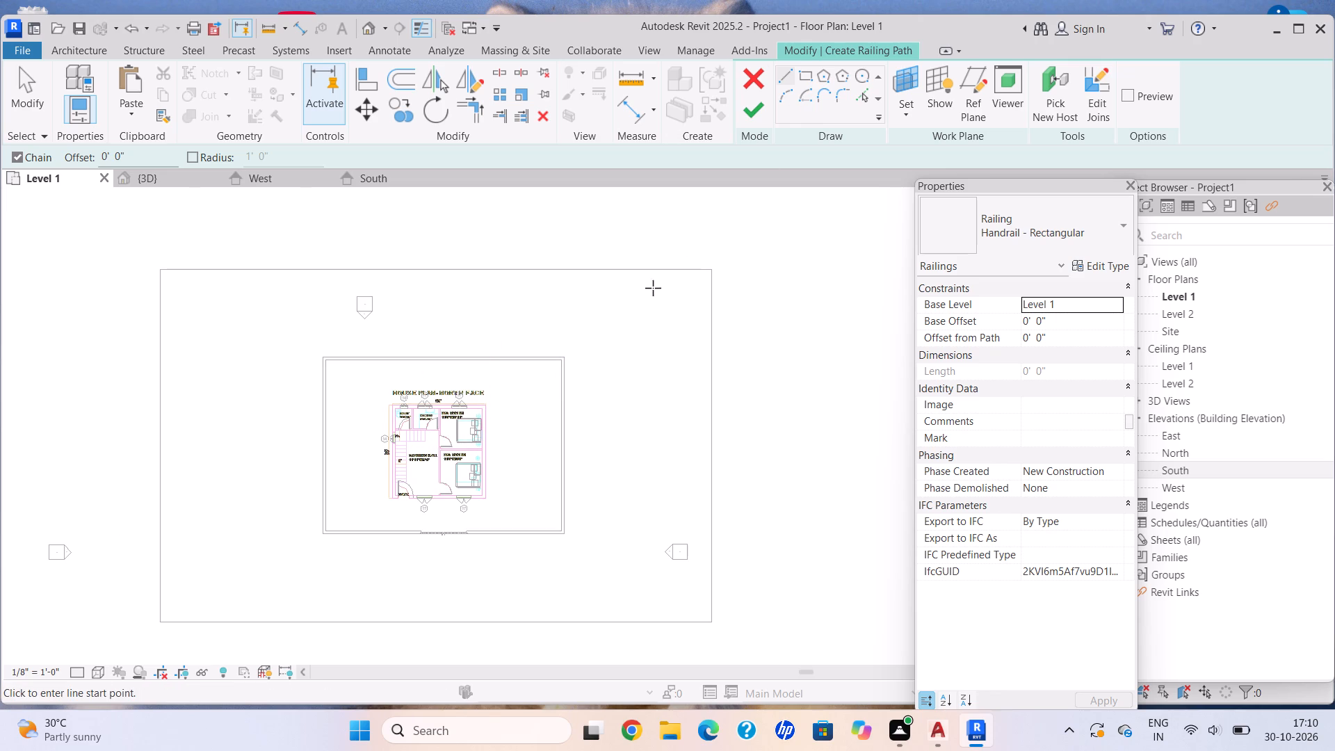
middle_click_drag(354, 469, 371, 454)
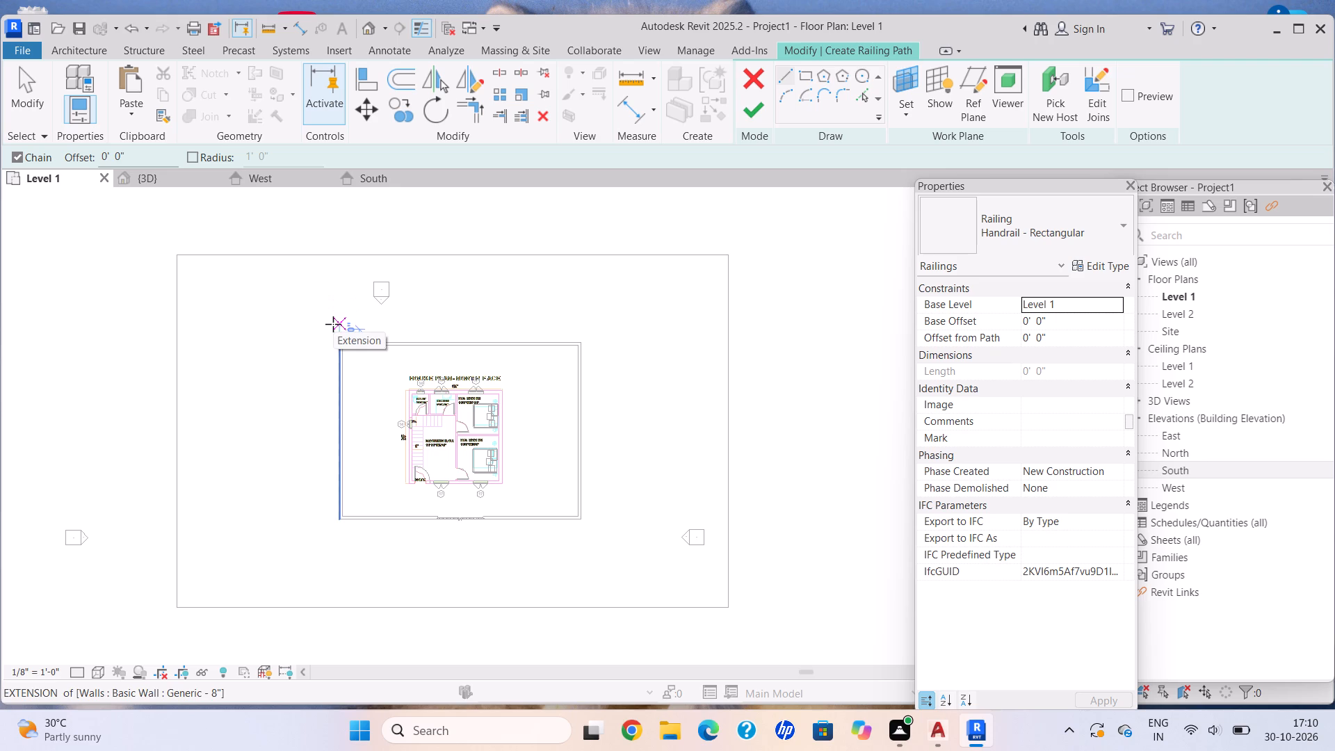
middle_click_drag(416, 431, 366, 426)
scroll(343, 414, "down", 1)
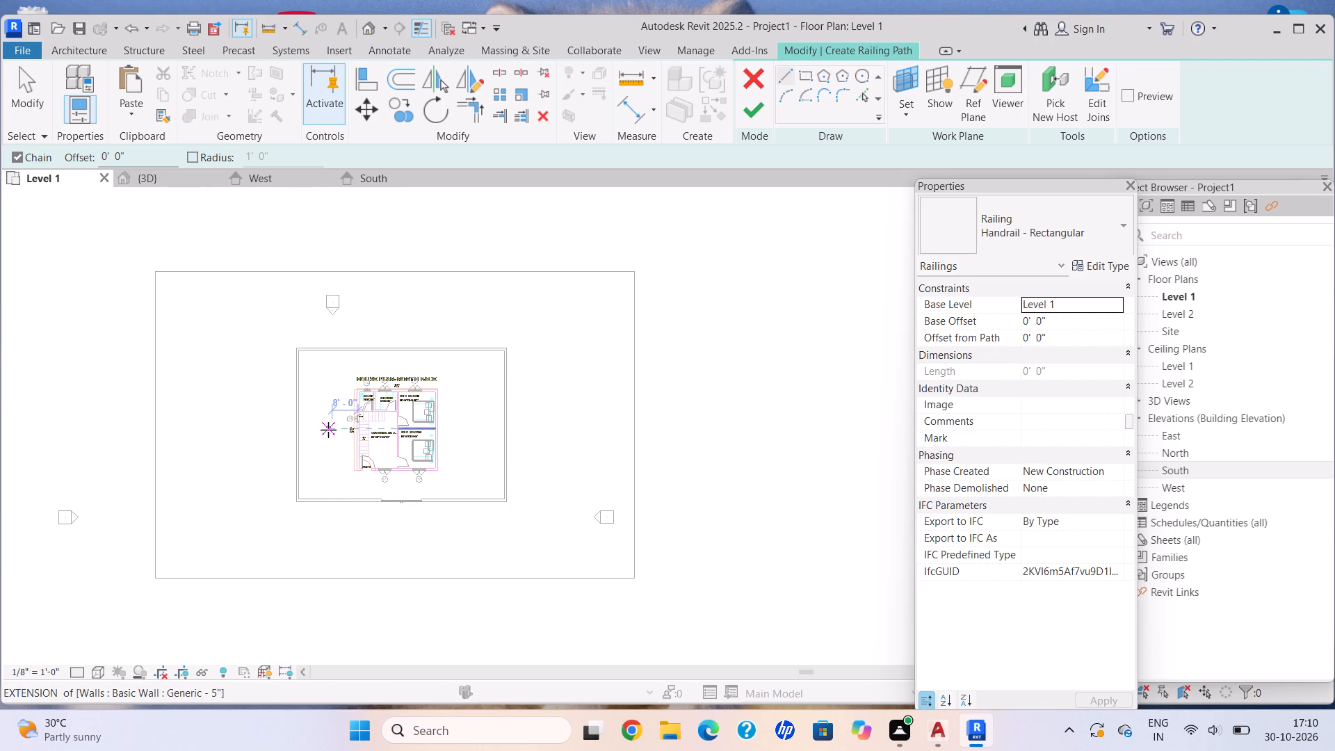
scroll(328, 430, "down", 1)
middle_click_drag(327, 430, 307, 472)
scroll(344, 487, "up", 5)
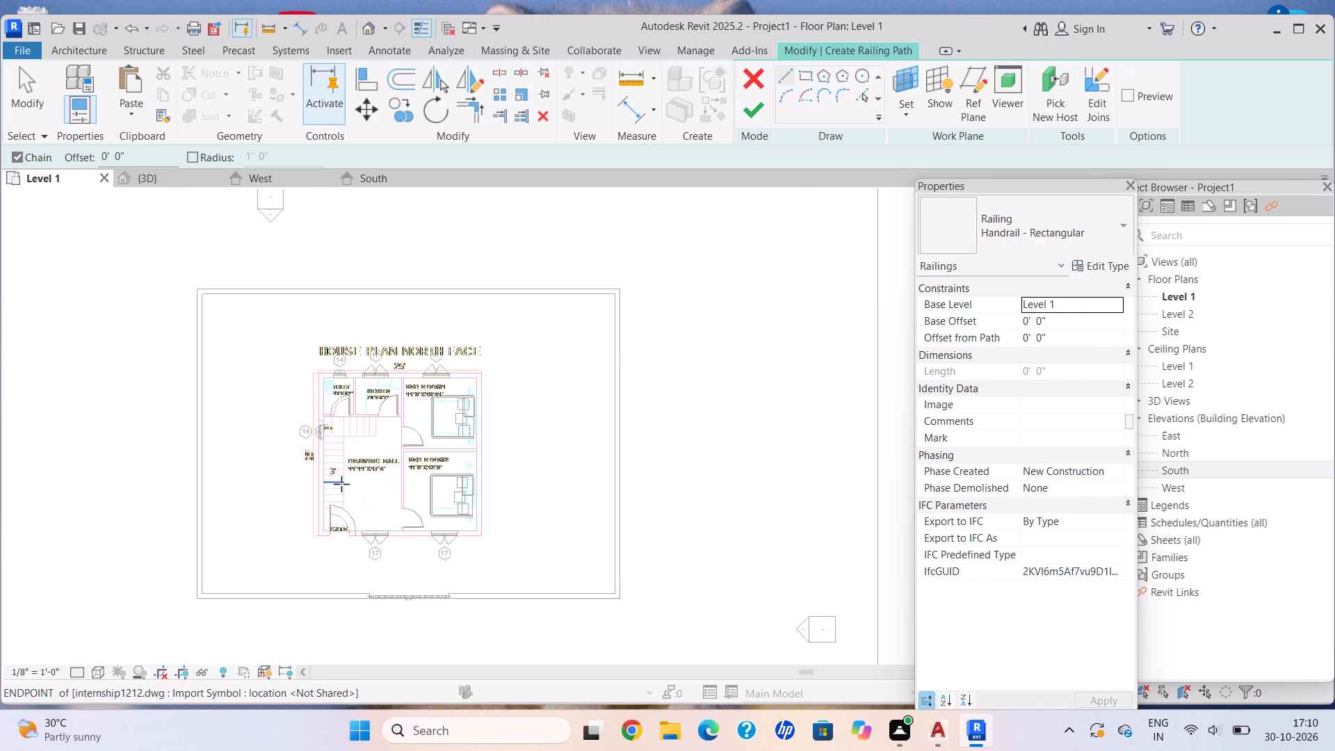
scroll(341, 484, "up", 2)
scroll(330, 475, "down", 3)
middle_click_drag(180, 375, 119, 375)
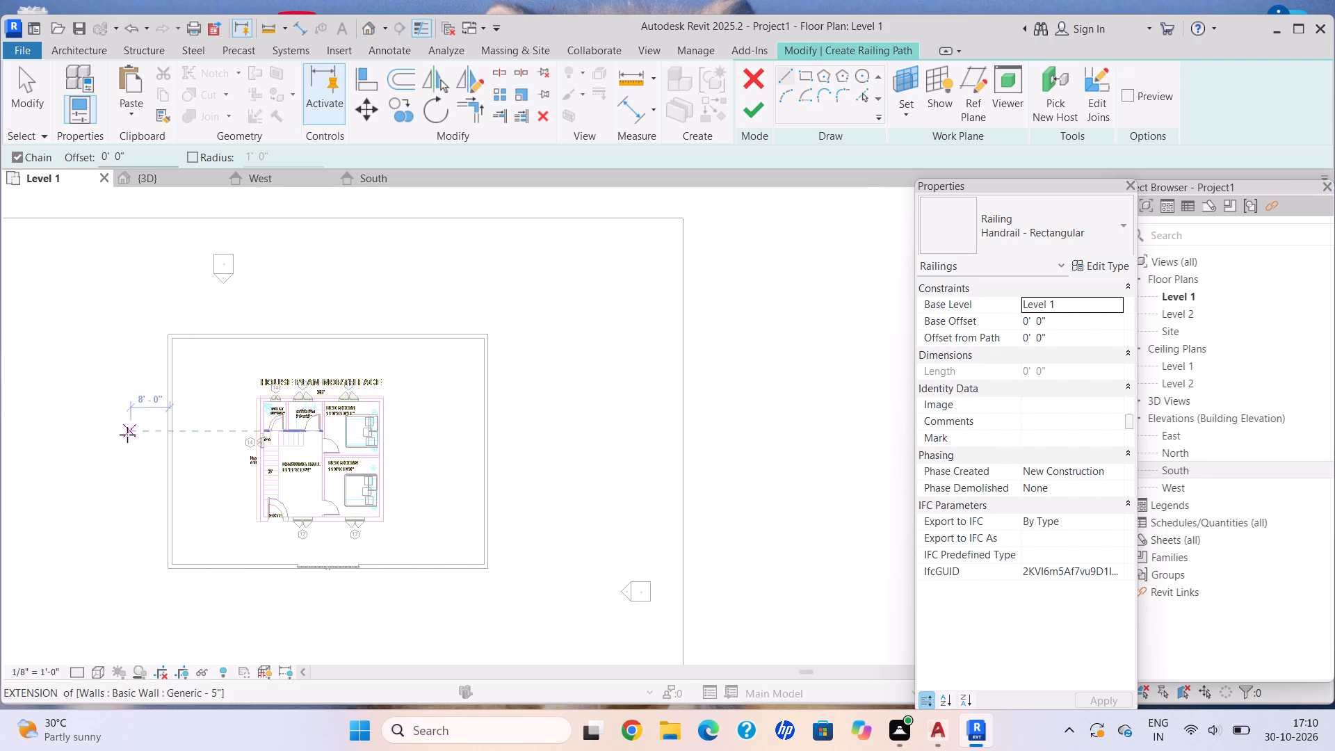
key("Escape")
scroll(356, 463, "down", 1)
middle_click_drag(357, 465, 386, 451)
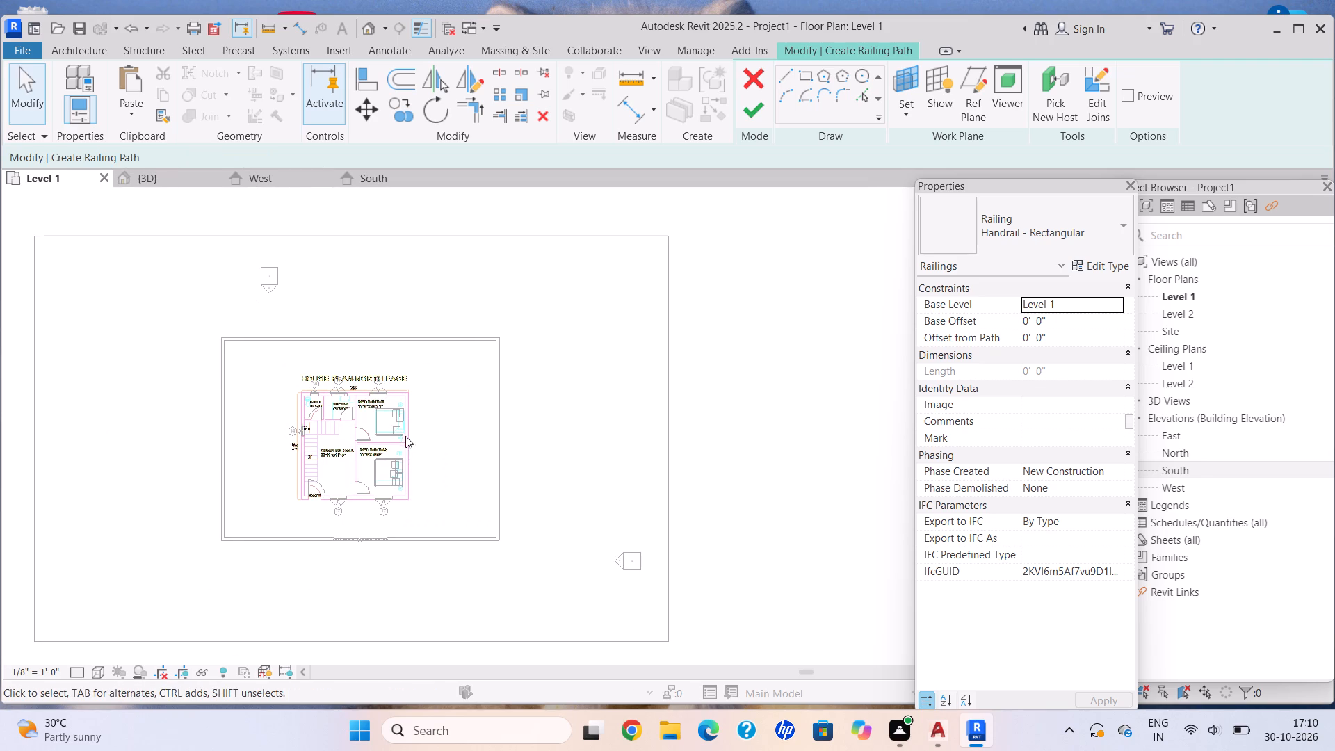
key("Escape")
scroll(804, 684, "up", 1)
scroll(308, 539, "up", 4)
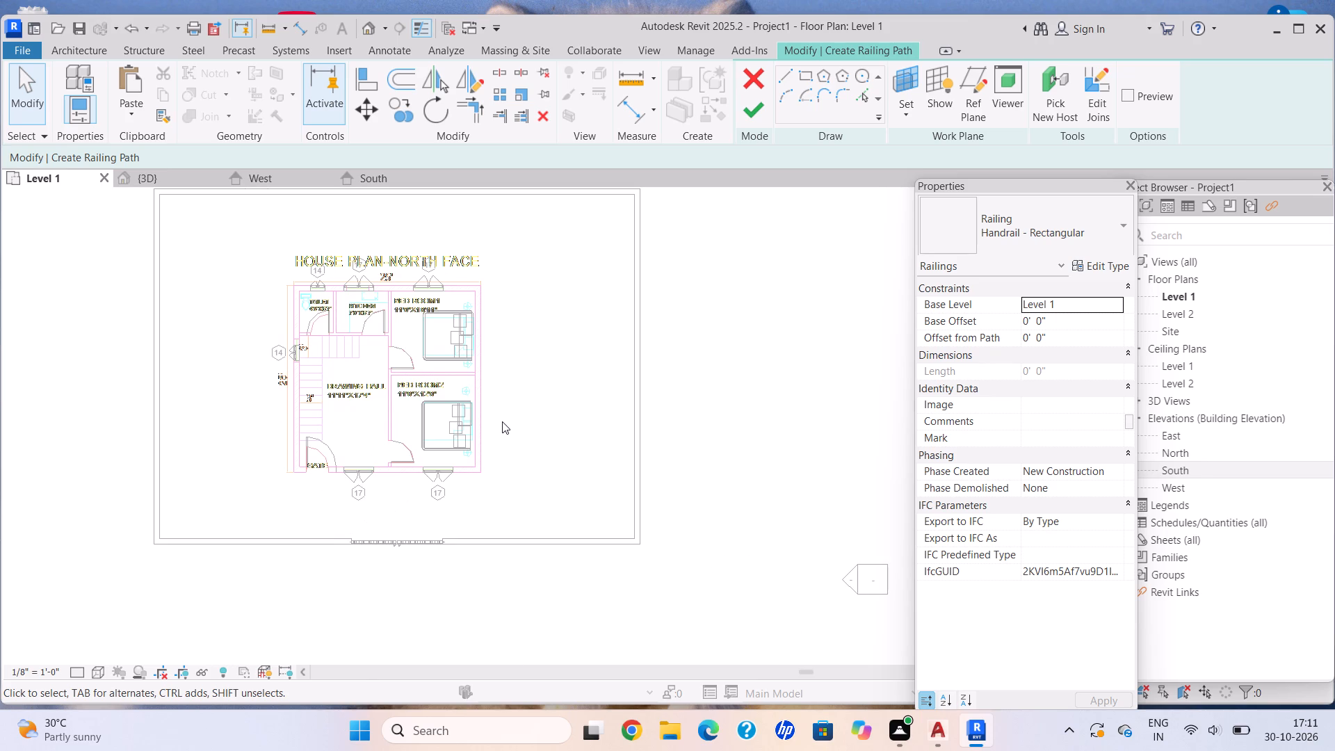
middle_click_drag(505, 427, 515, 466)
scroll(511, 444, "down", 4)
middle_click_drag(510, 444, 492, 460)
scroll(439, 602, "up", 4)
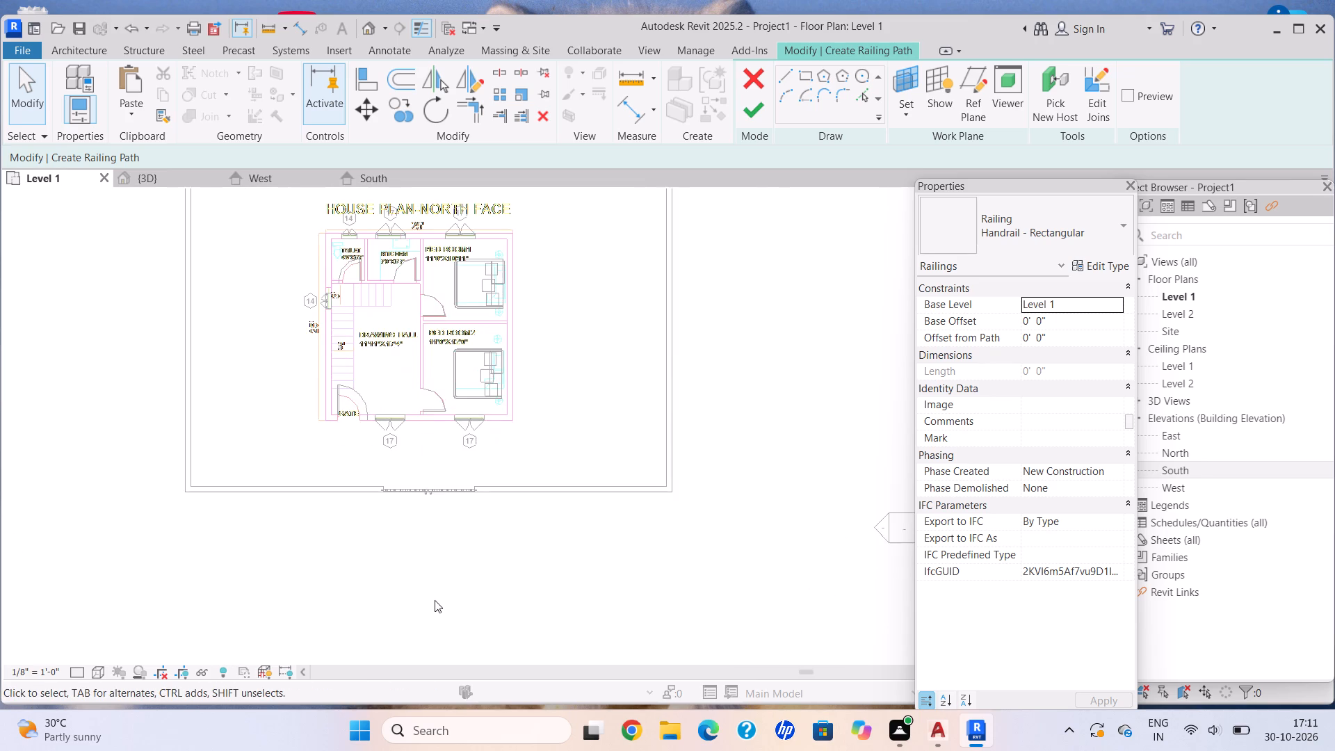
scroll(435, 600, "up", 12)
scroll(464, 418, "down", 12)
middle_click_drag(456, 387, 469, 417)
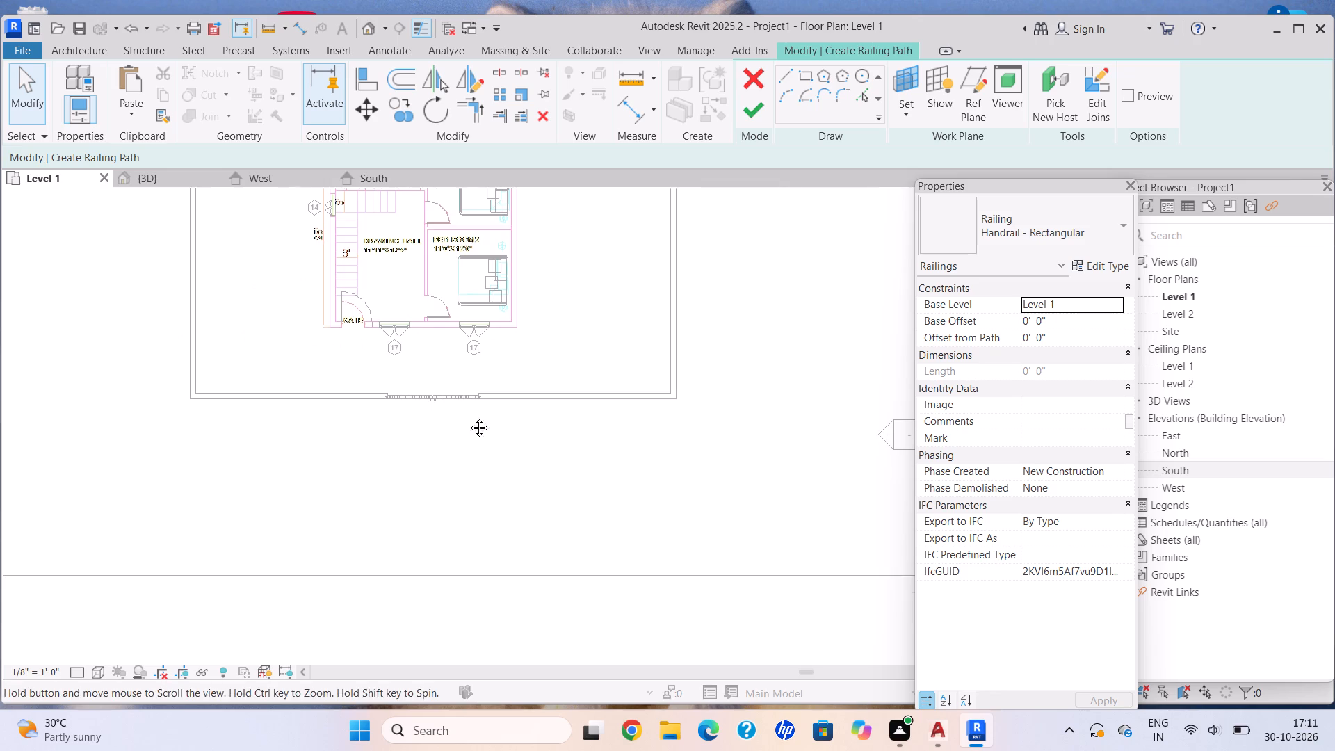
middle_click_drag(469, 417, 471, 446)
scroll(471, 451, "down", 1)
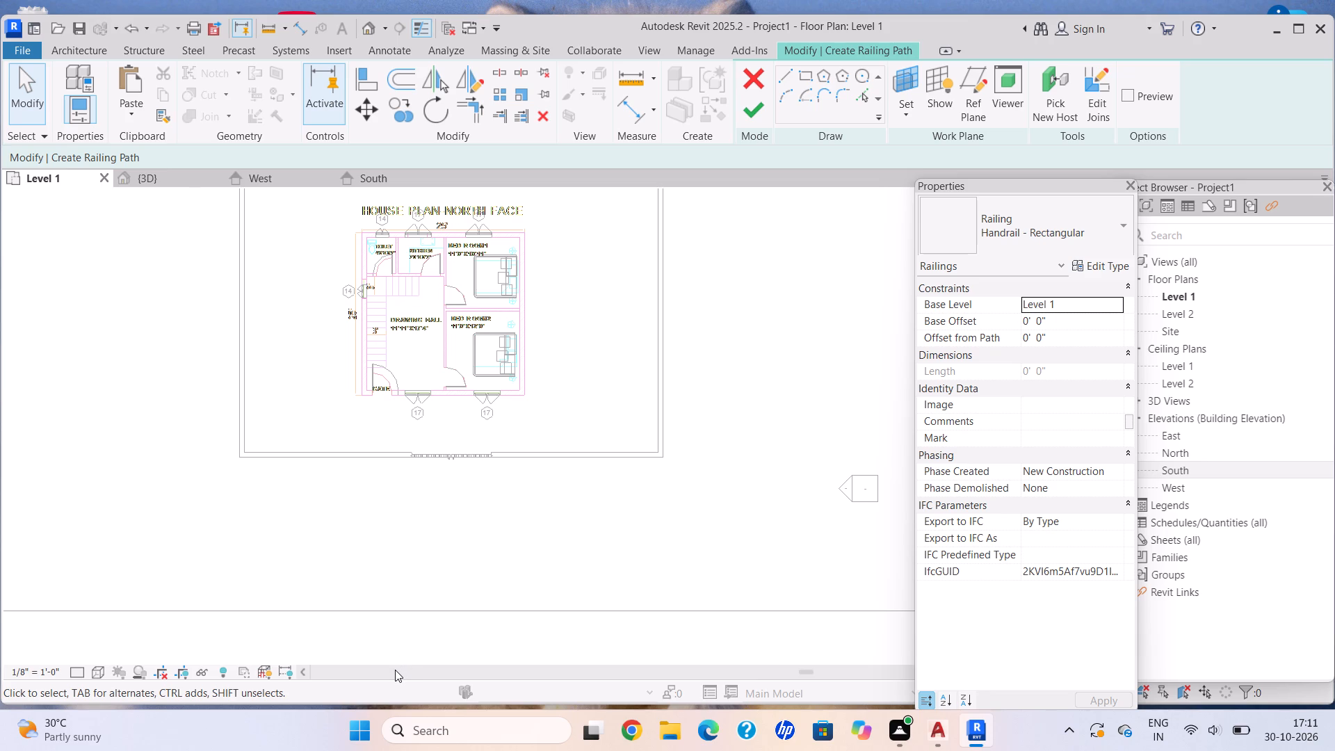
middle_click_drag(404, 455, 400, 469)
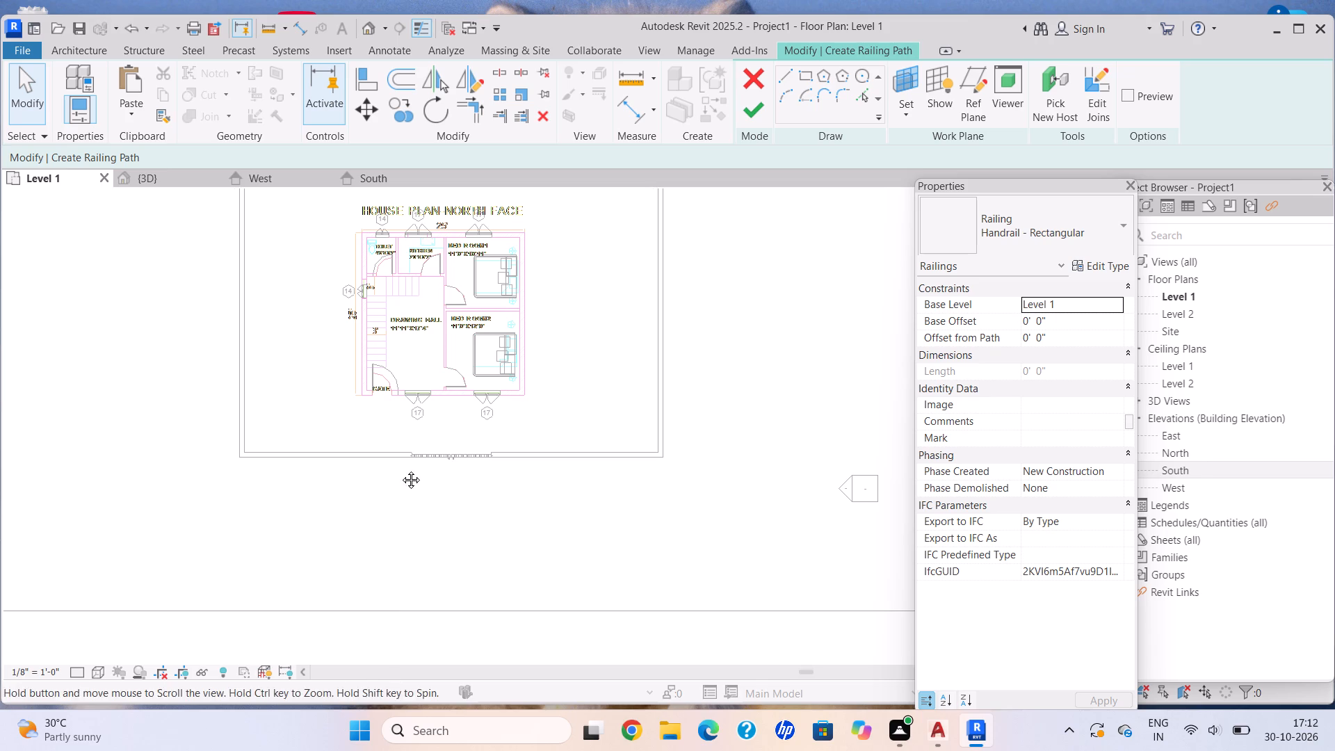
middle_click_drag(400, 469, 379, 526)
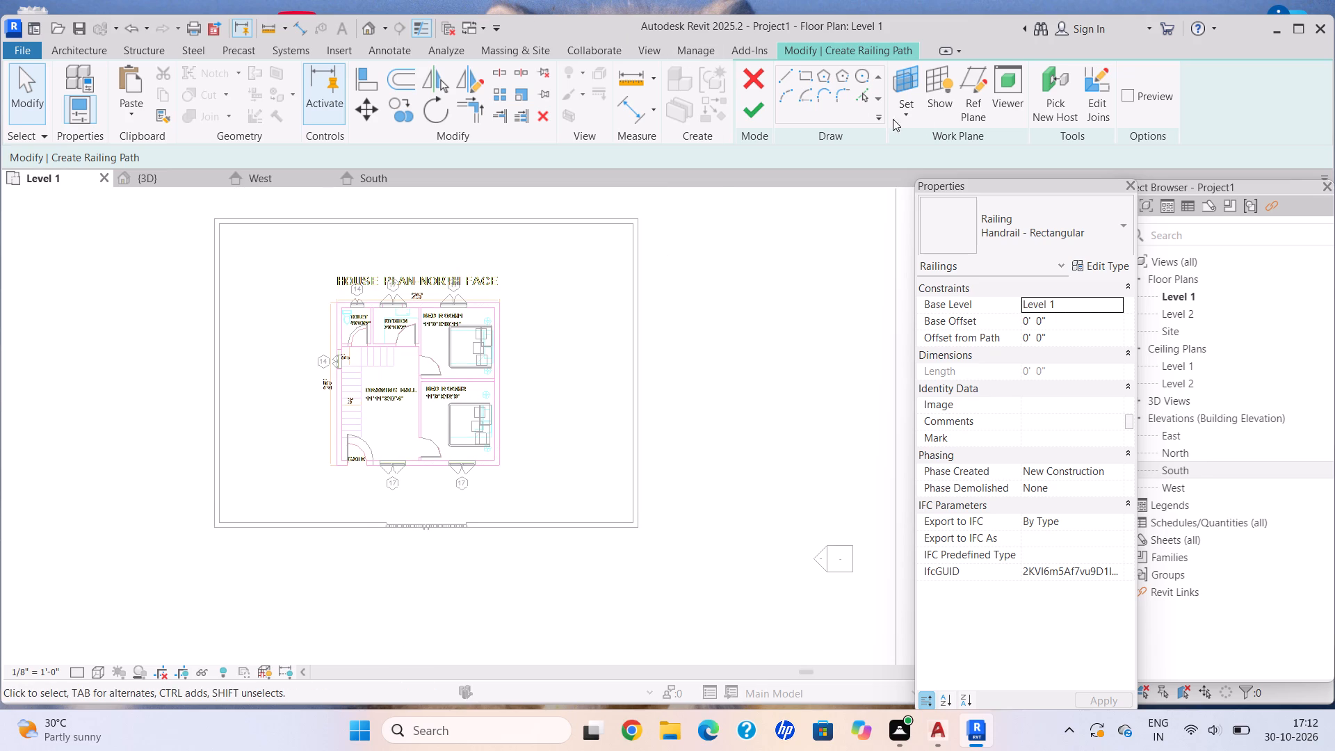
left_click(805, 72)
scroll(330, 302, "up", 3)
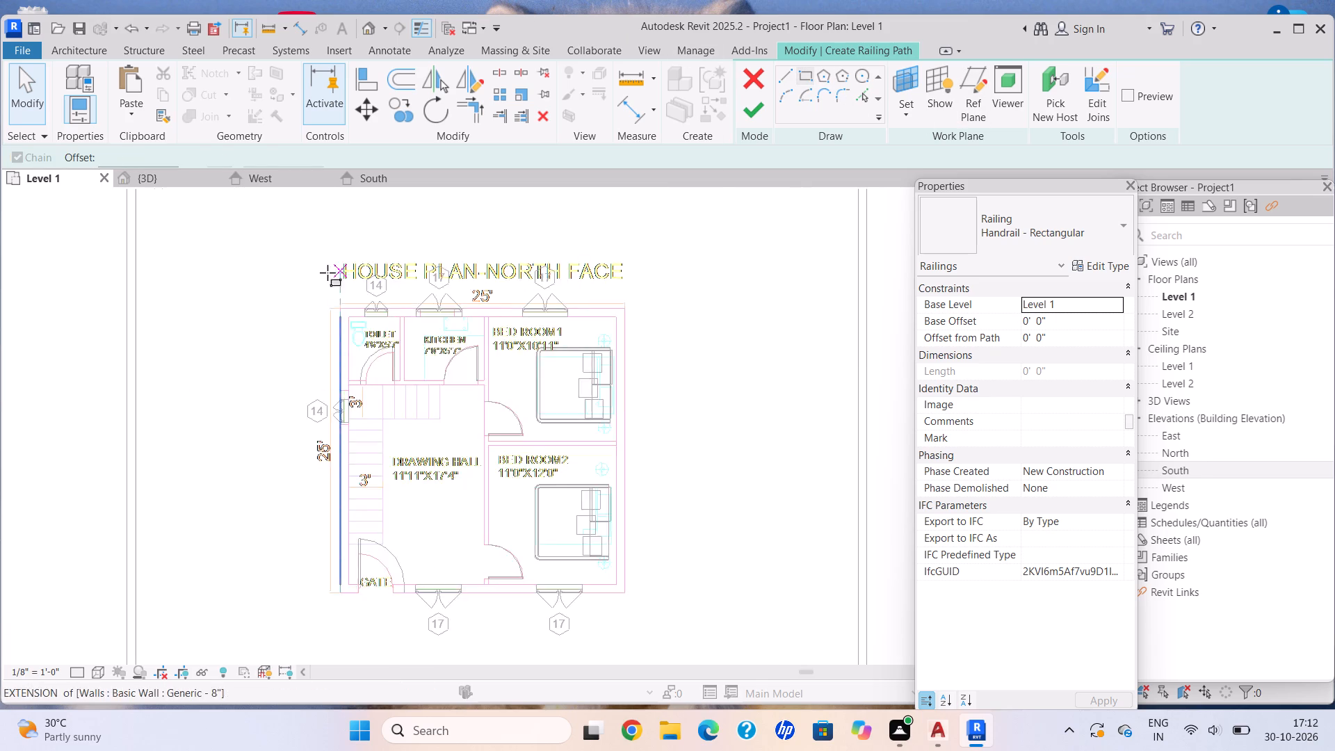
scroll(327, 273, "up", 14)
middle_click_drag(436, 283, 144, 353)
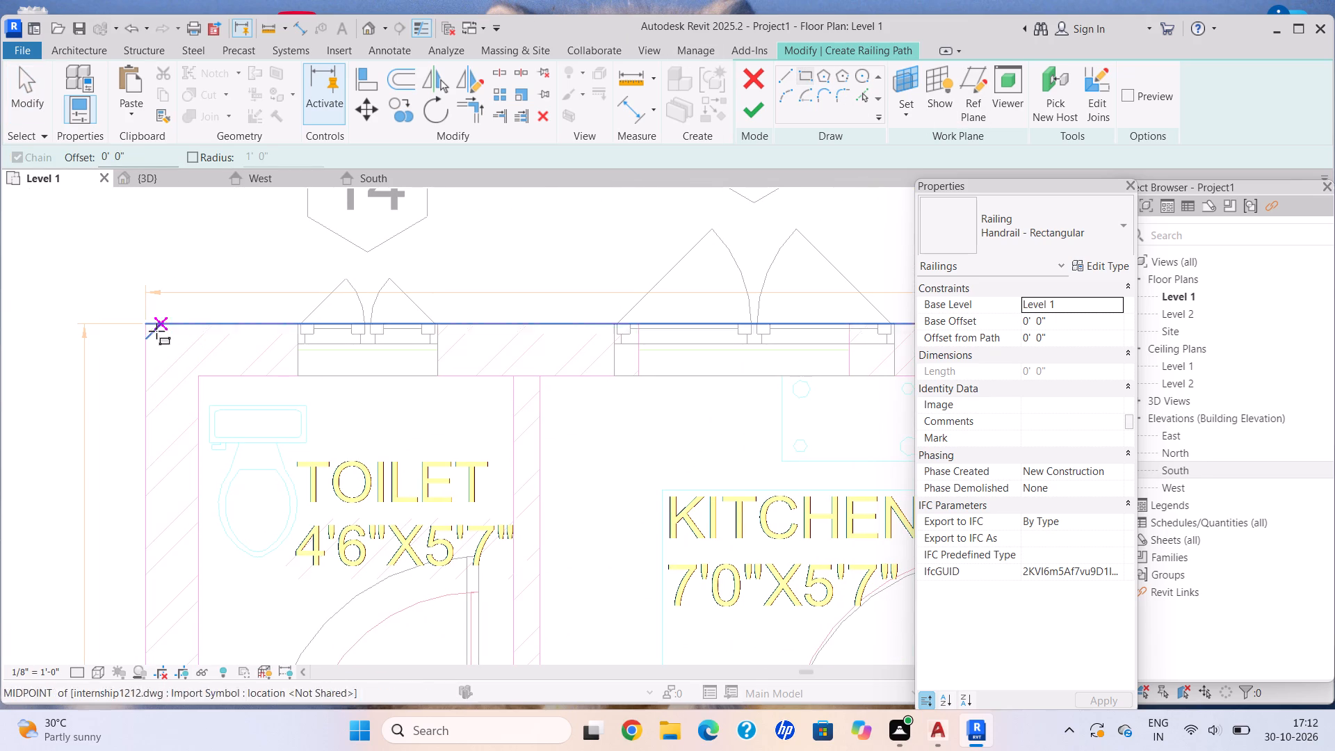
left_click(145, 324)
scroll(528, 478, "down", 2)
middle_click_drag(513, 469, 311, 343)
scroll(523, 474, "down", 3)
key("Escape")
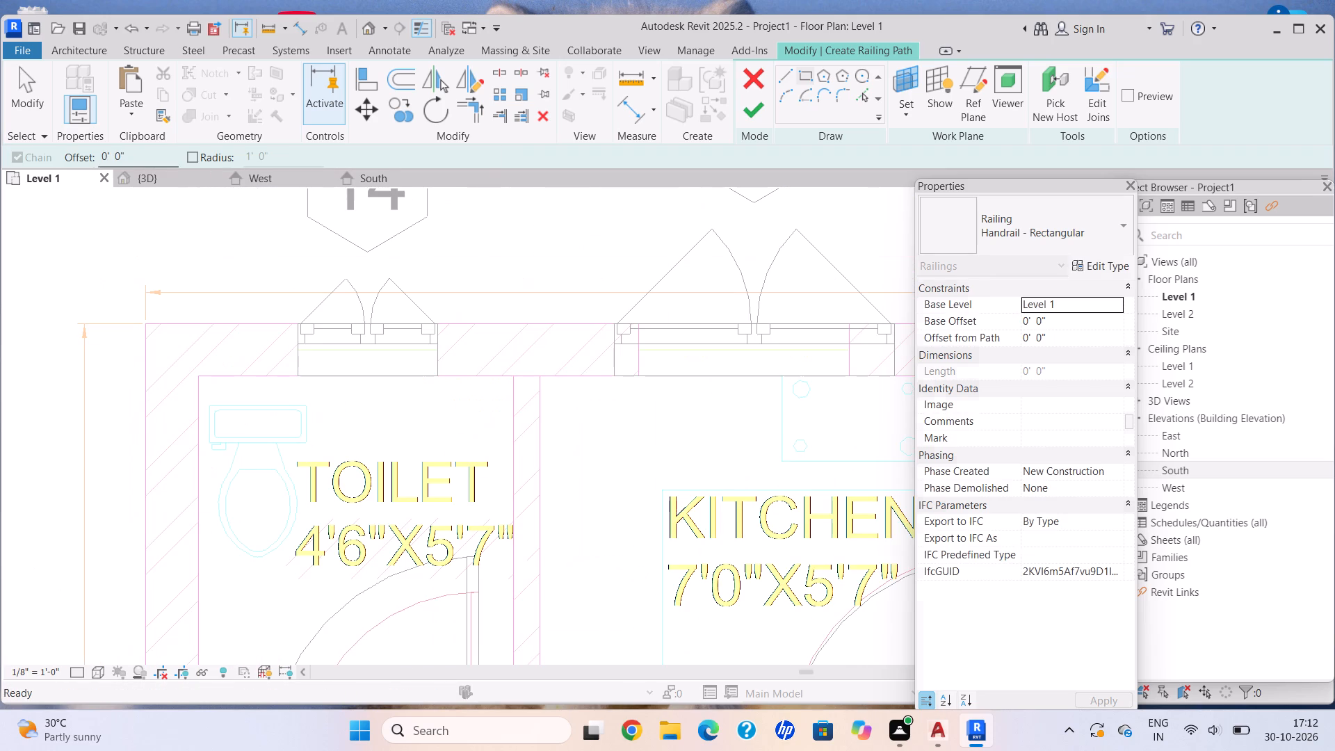
Create a railing on a rectangular path offset 2' outward from the house's outer wall corners on Level 1.
left_click(163, 154)
key("BackSpace")
key("BackSpace")
key("BackSpace")
key("BackSpace")
key("BackSpace")
key("BackSpace")
key("BackSpace")
key("BackSpace")
key("BackSpace")
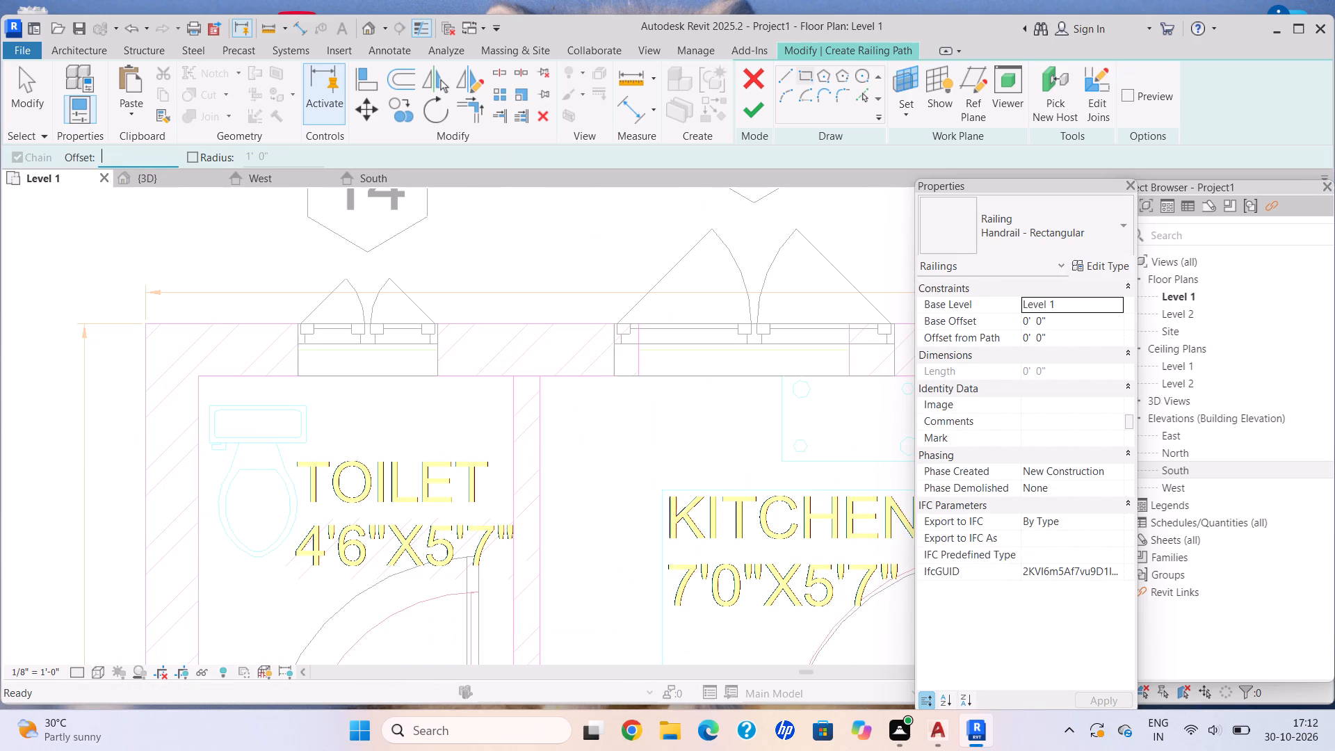
type("2'")
key("Return")
left_click(145, 322)
scroll(421, 571, "down", 9)
middle_click_drag(422, 572, 382, 512)
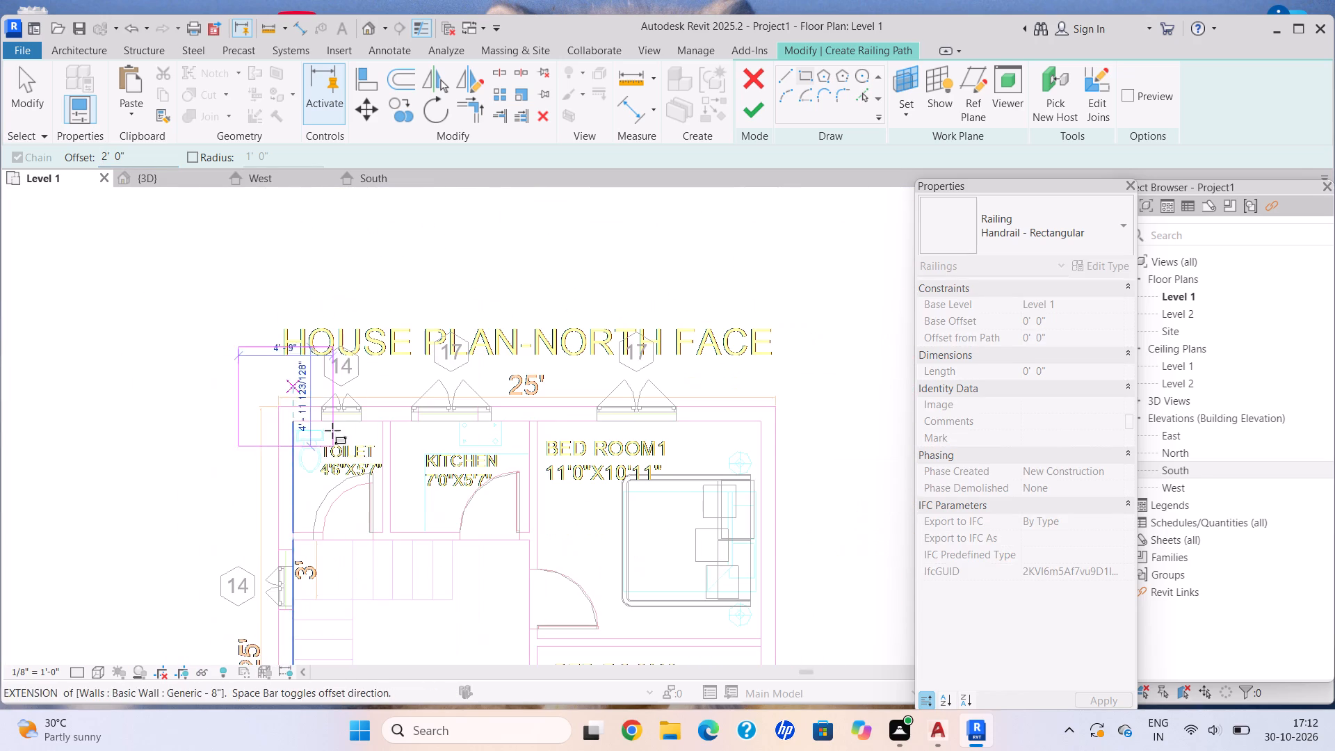
middle_click_drag(435, 507, 329, 343)
scroll(411, 471, "down", 1)
middle_click_drag(415, 512, 351, 288)
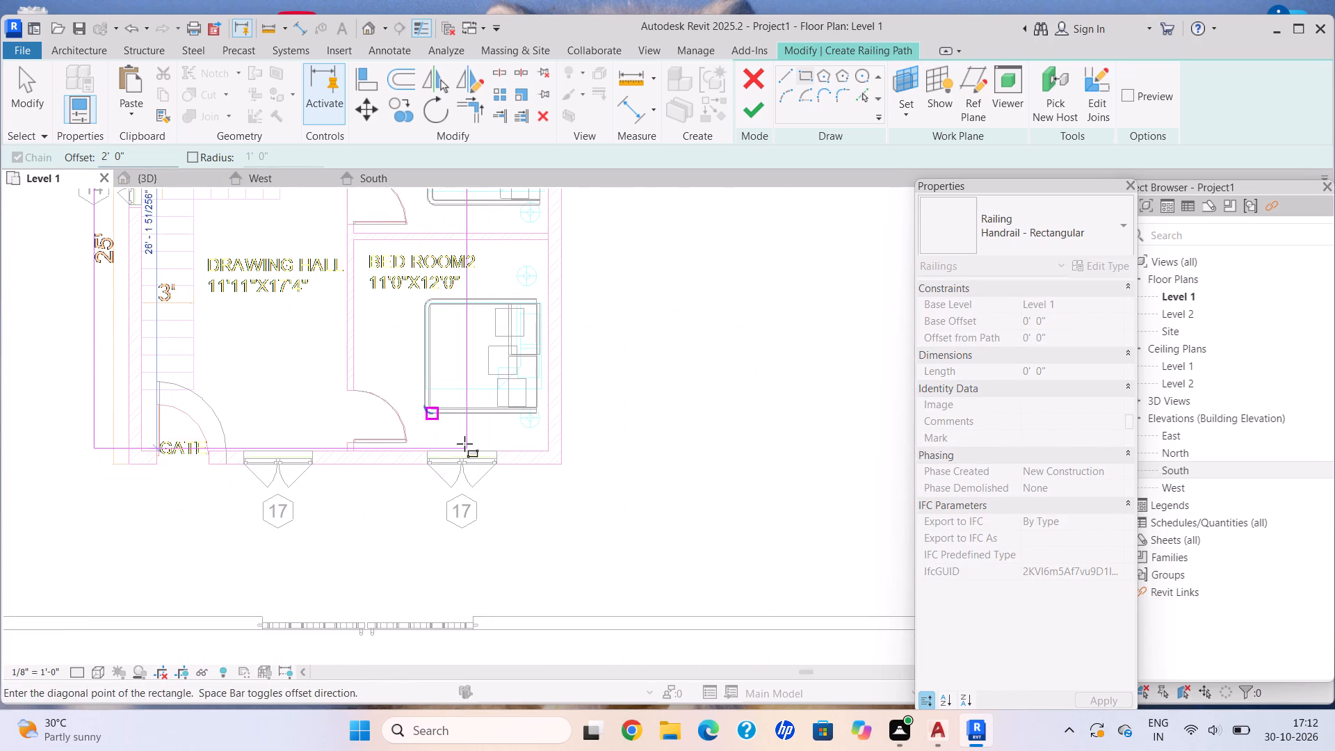
scroll(576, 466, "up", 5)
left_click(545, 462)
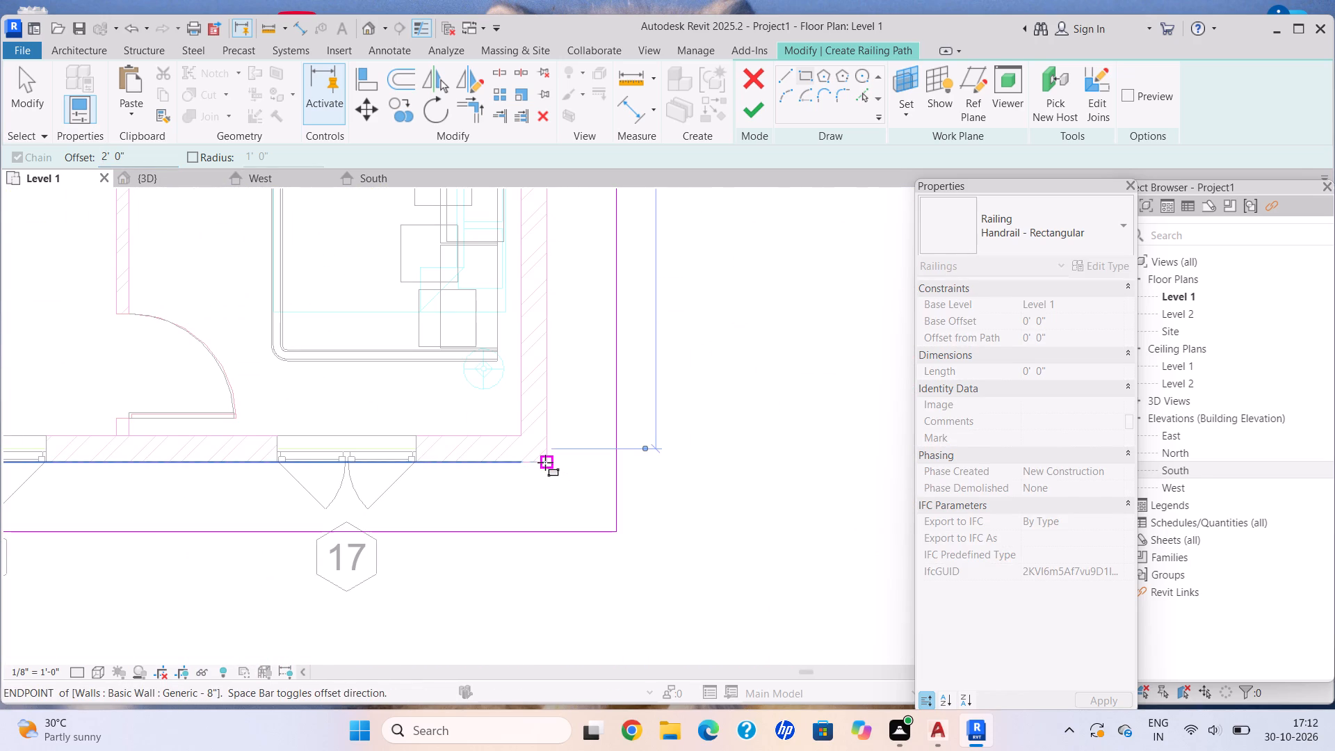
key("Escape")
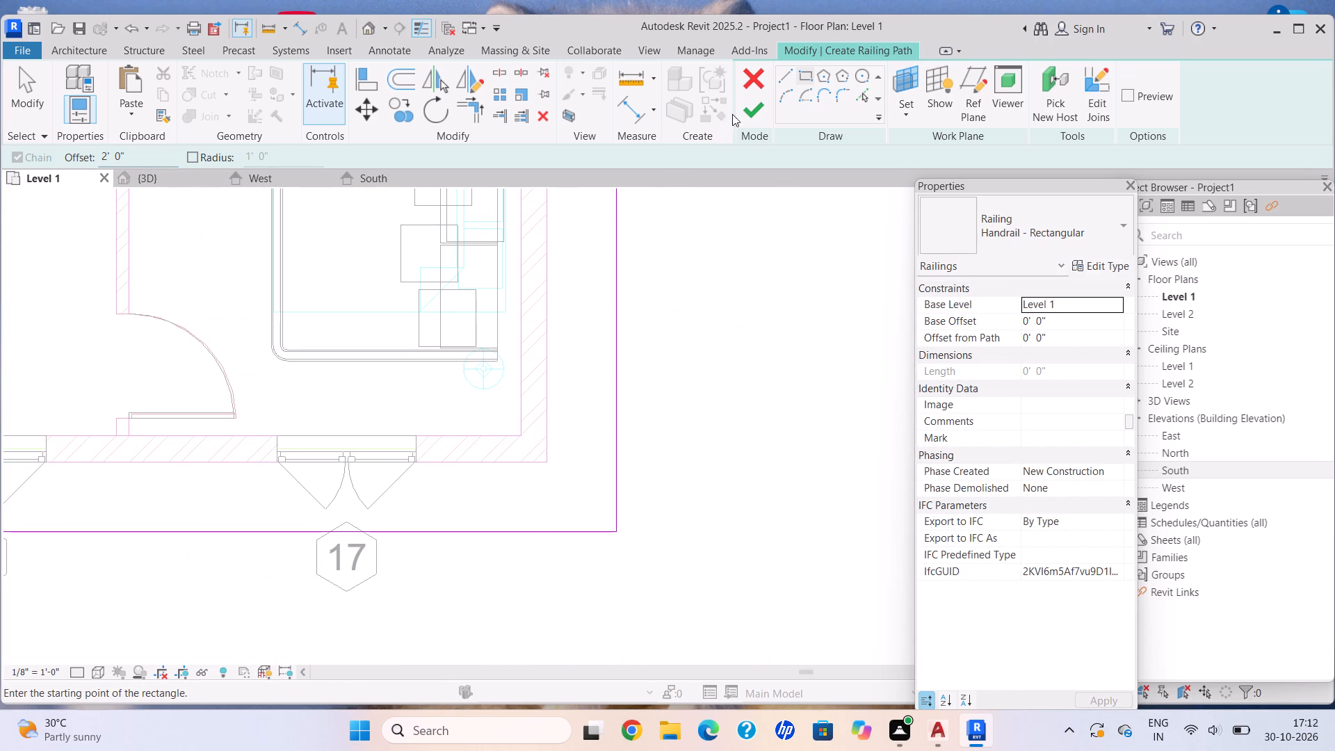
left_click(741, 111)
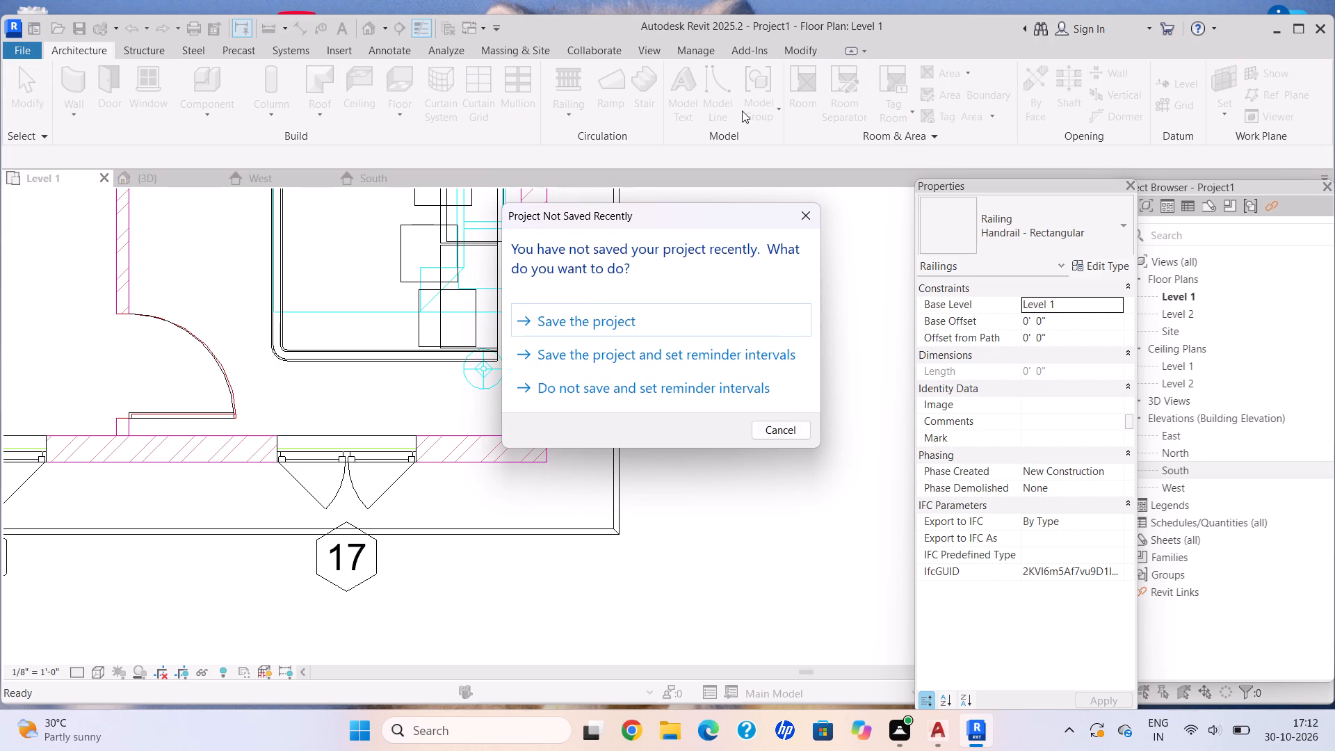
Dismiss the save reminder without saving and bring the whole house plan with its new railing into view.
scroll(312, 750, "down", 3)
scroll(198, 477, "down", 1)
middle_click_drag(202, 481, 222, 510)
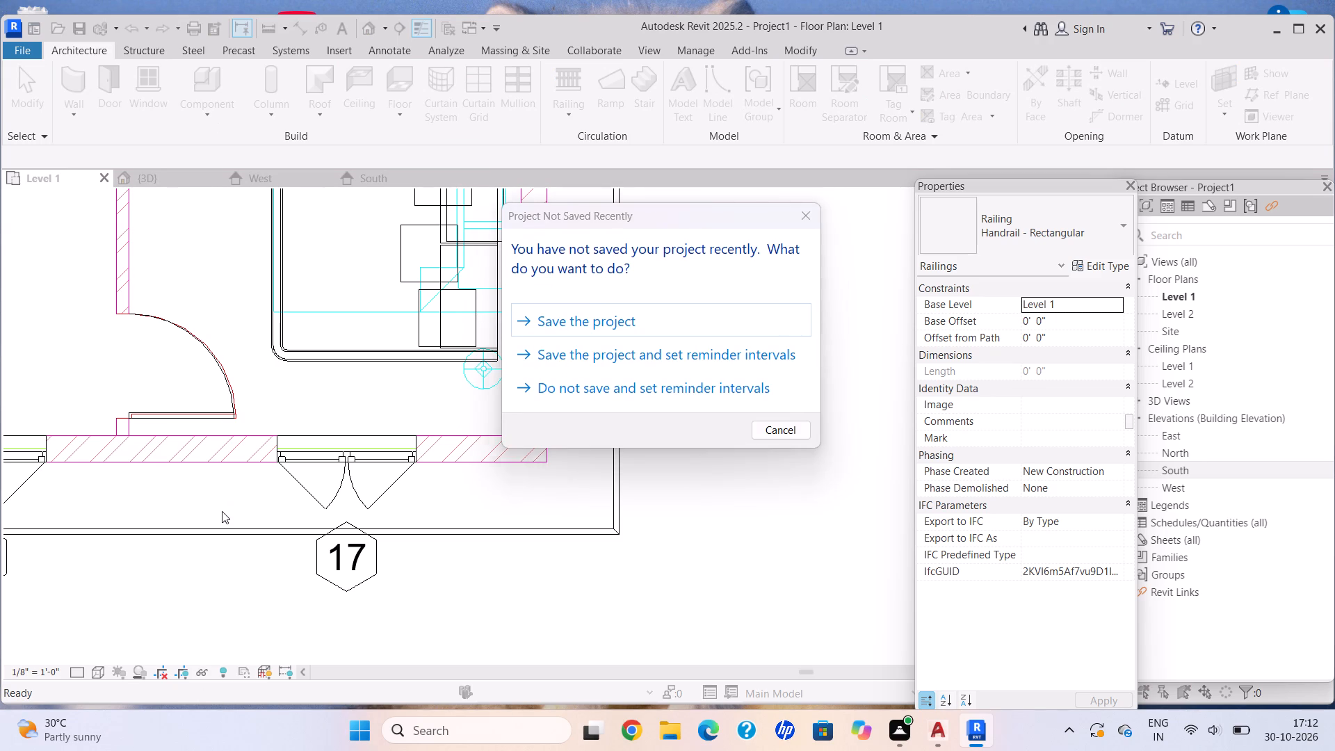
left_click(805, 218)
scroll(532, 444, "down", 2)
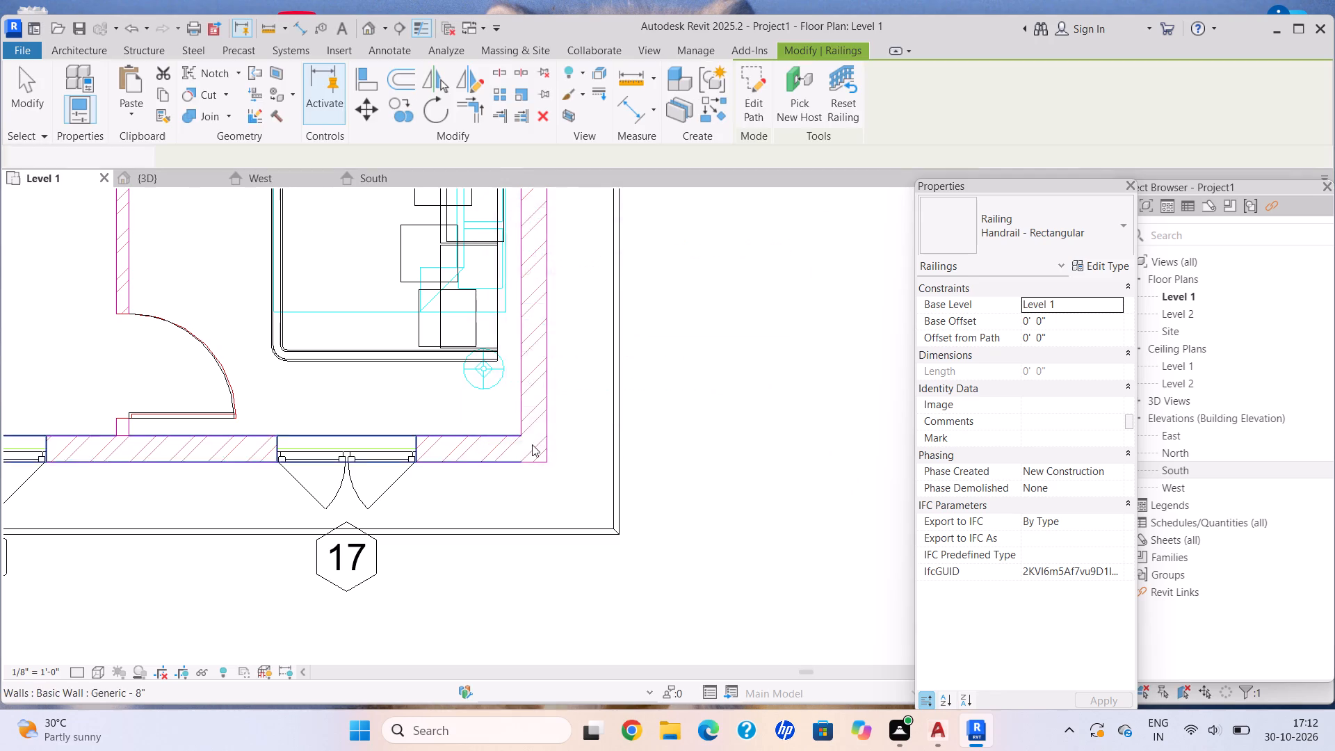
scroll(532, 444, "down", 9)
middle_click_drag(528, 446, 553, 481)
scroll(528, 467, "up", 2)
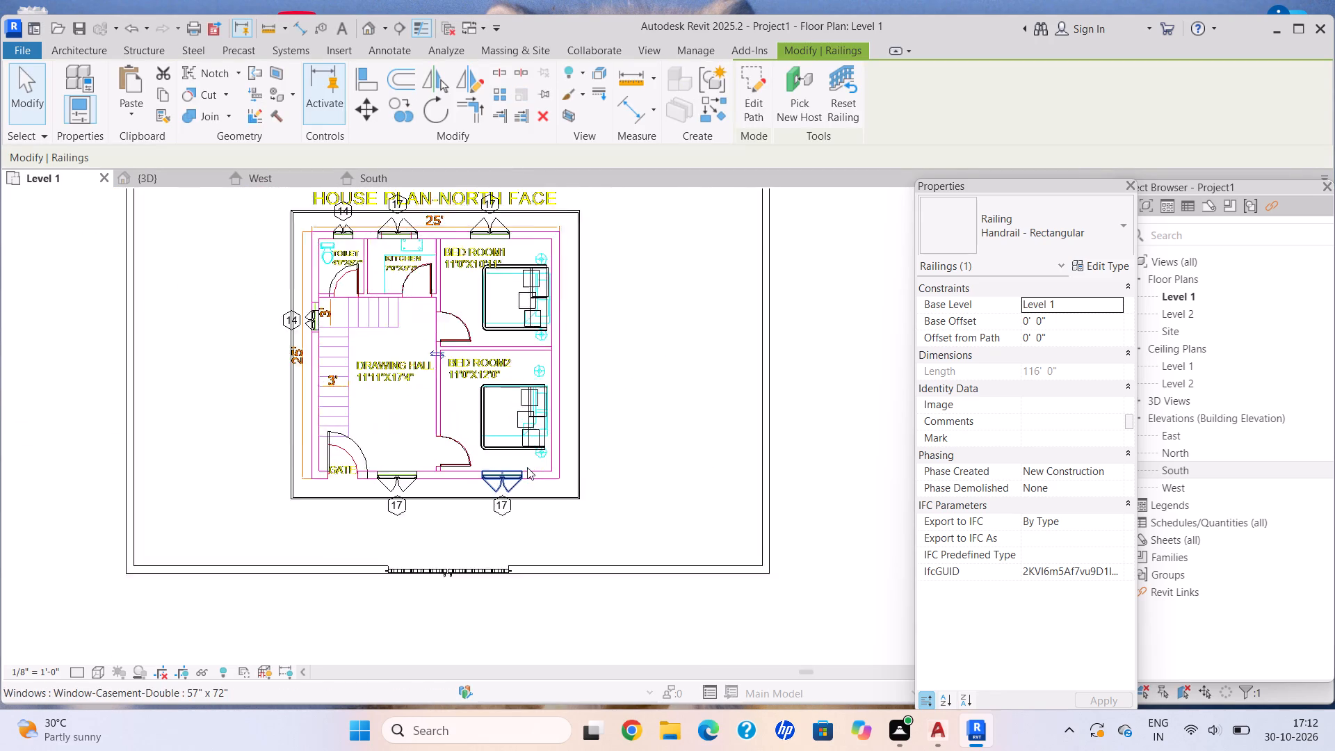
In the 3D view, change the base level of the rectangular handrail railing around the house to Level 2.
scroll(527, 467, "up", 3)
key("Escape")
middle_click_drag(580, 479, 599, 519)
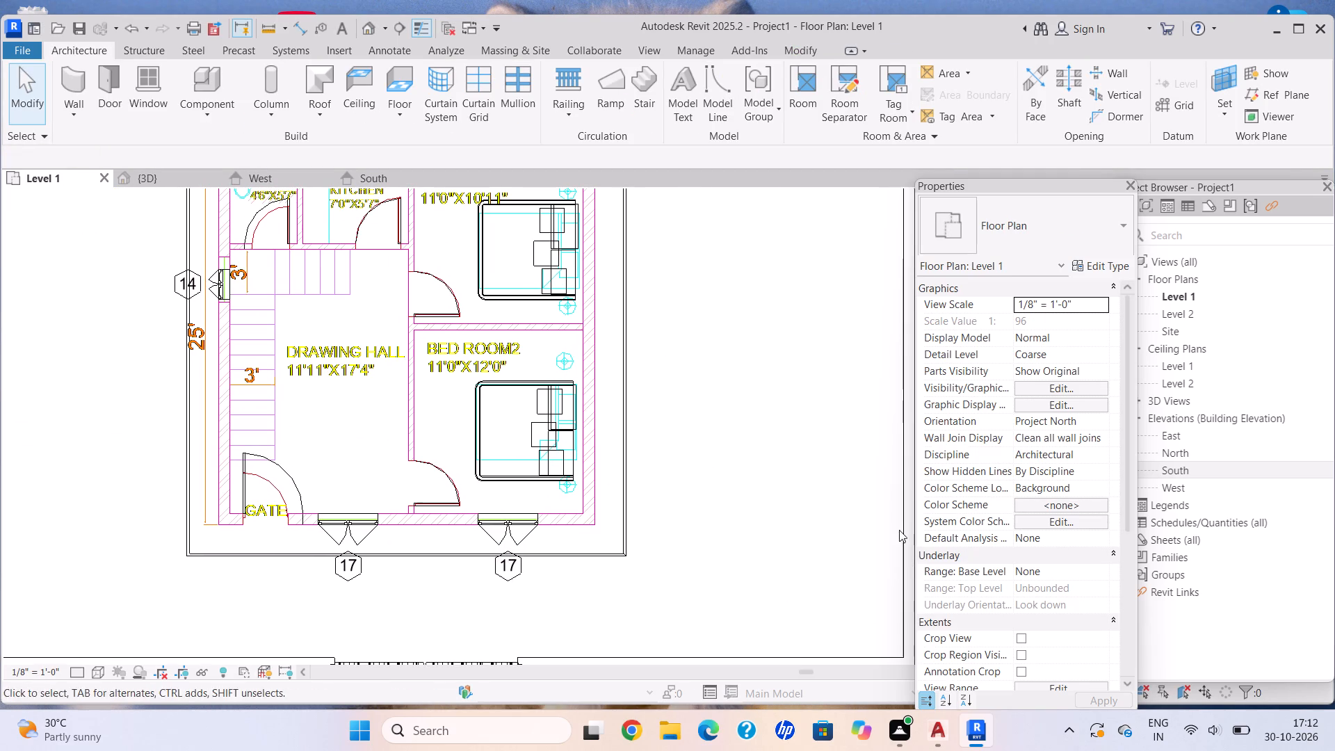
left_click(149, 181)
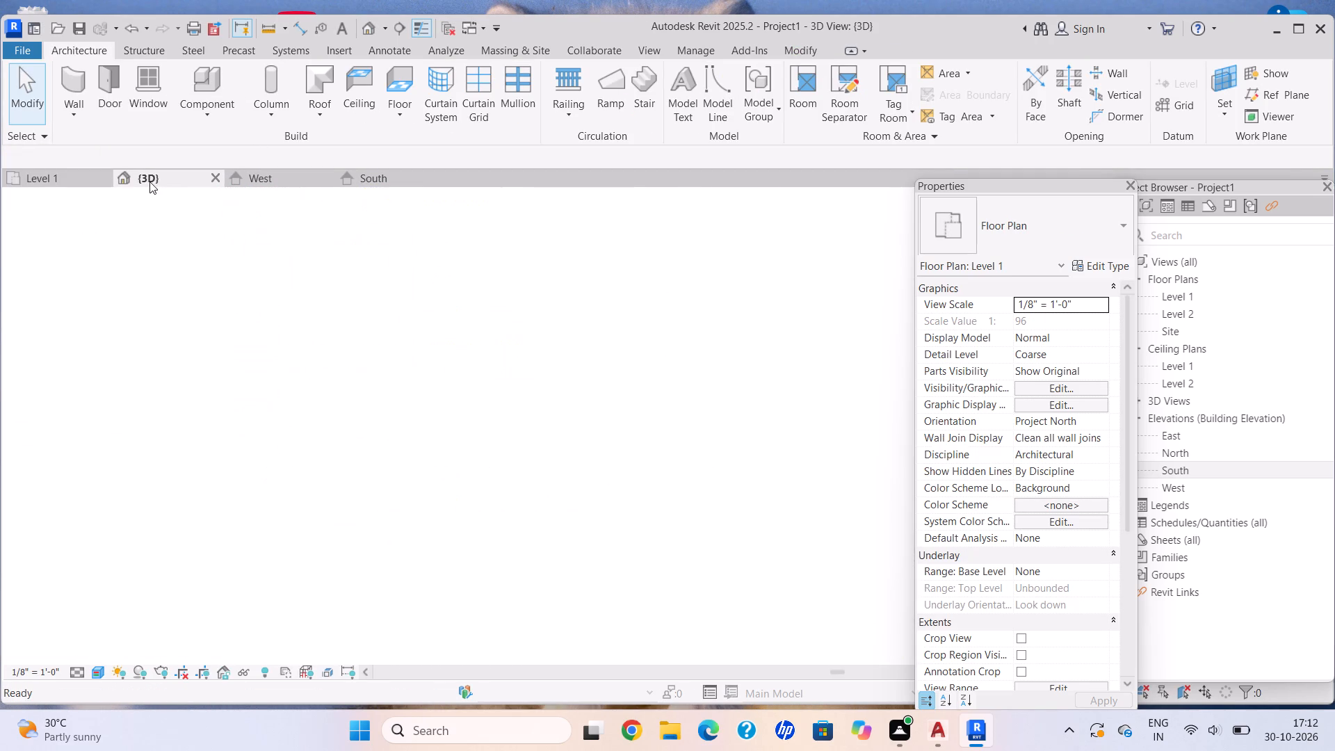
scroll(394, 354, "down", 3)
middle_click_drag(398, 365, 412, 386)
middle_click(415, 389)
scroll(553, 533, "up", 6)
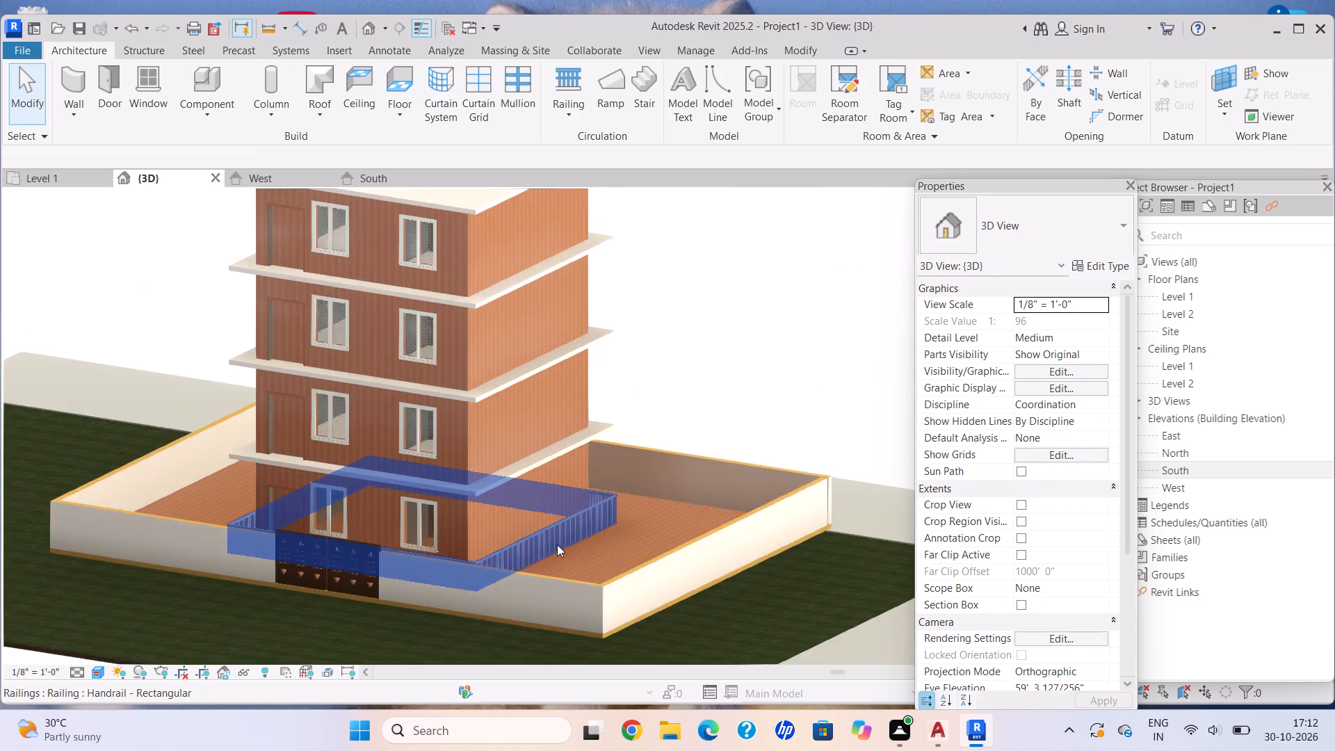
left_click(638, 482)
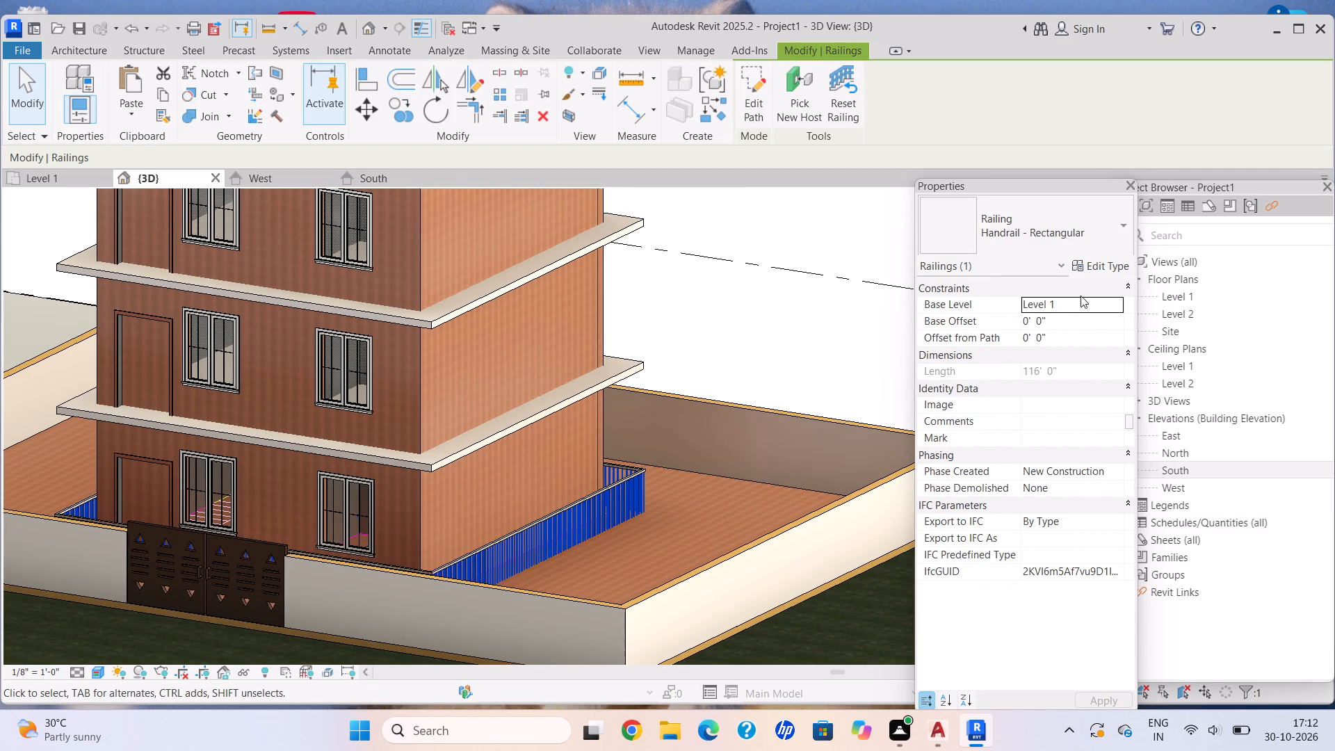
left_click(1121, 303)
left_click(1054, 353)
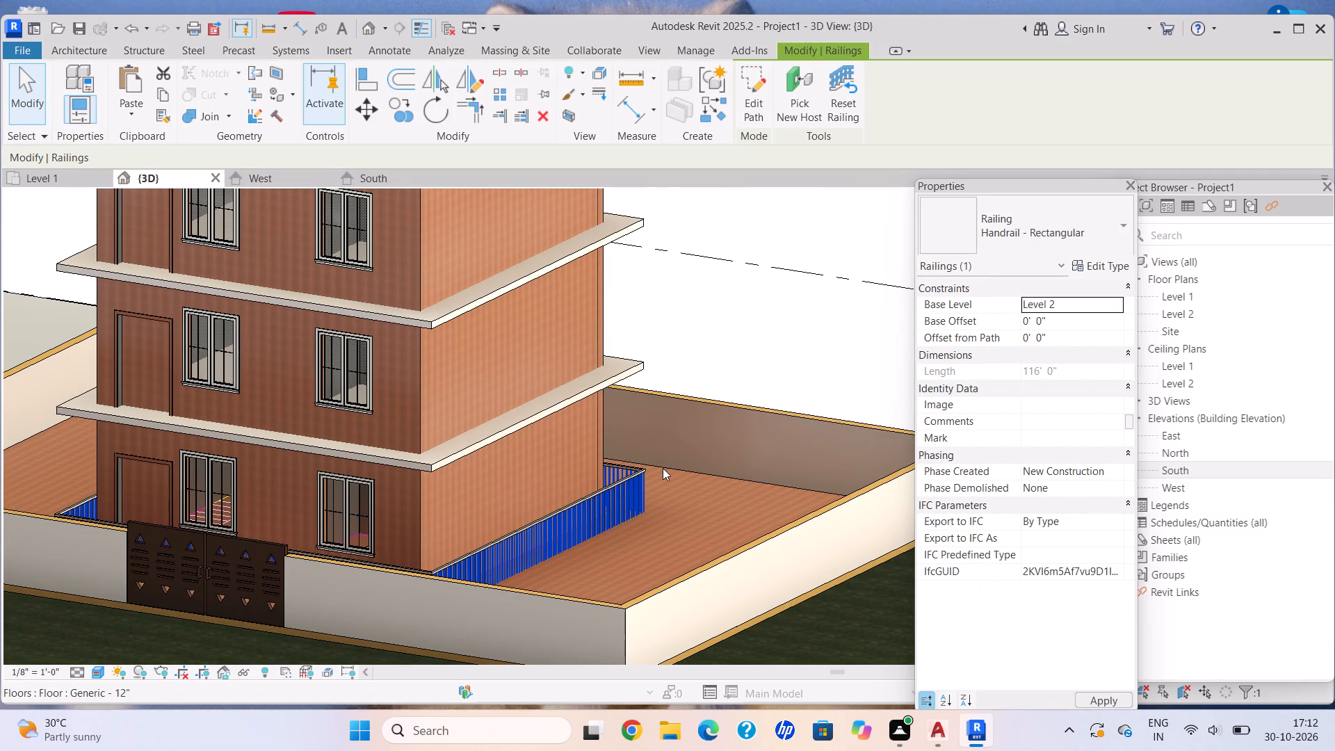
key("Escape")
Copy the Level 2 railing and paste it aligned to Levels 3, 4, 5 and 6.
scroll(536, 508, "down", 4)
middle_click_drag(516, 486, 553, 501)
scroll(539, 482, "up", 4)
left_click(476, 487)
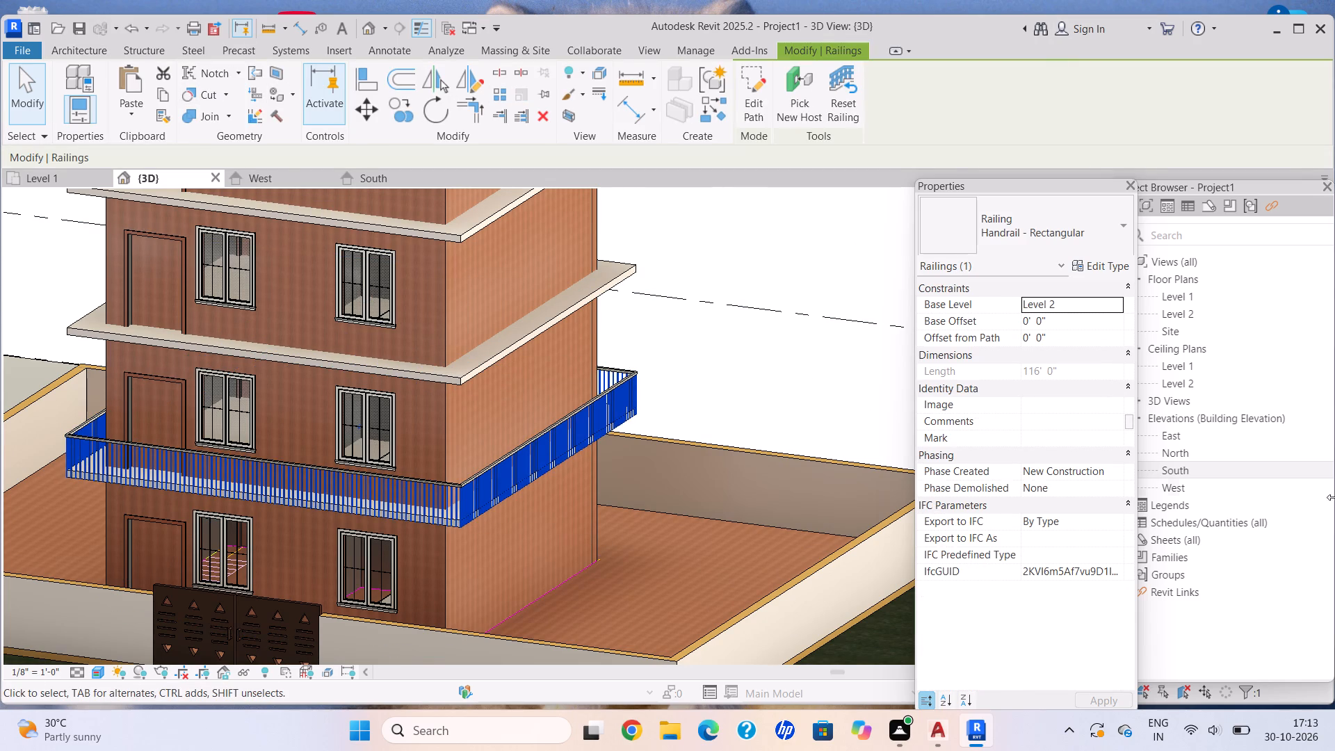
left_click(163, 94)
left_click(137, 118)
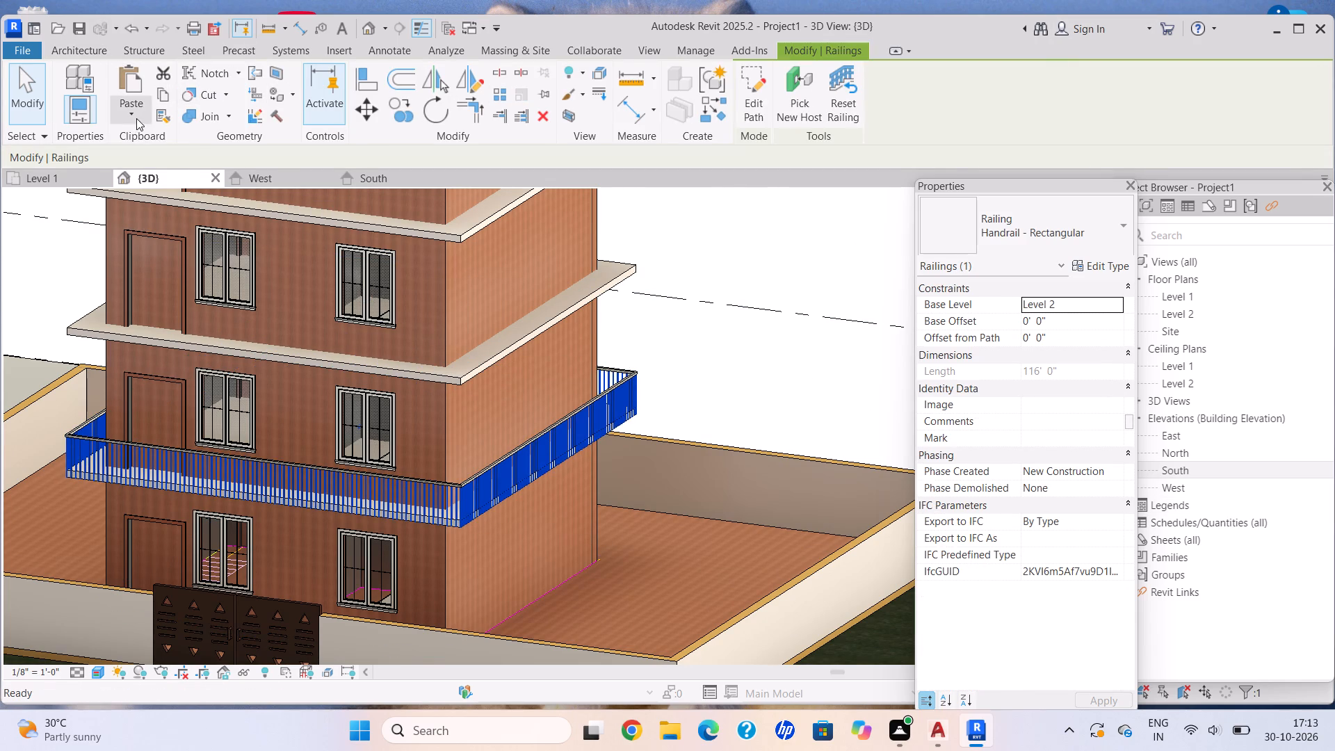
left_click(197, 171)
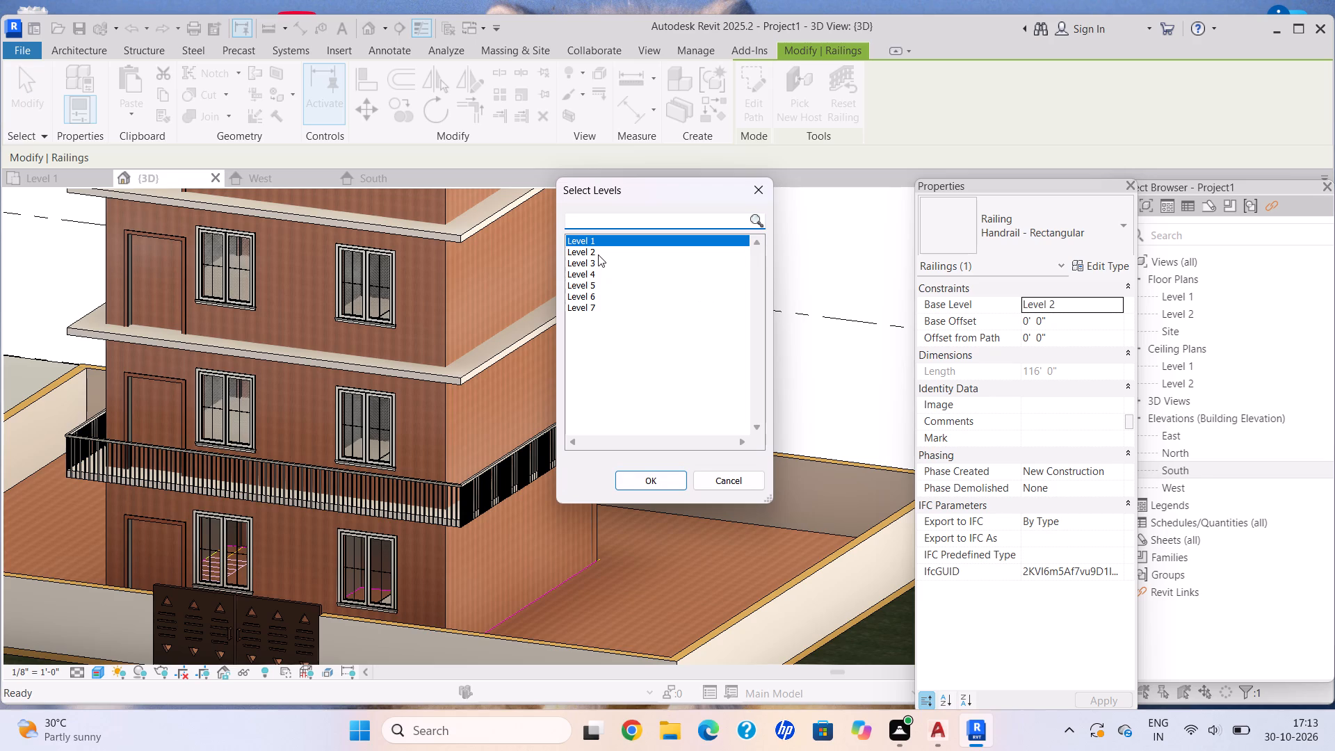
left_click(598, 254)
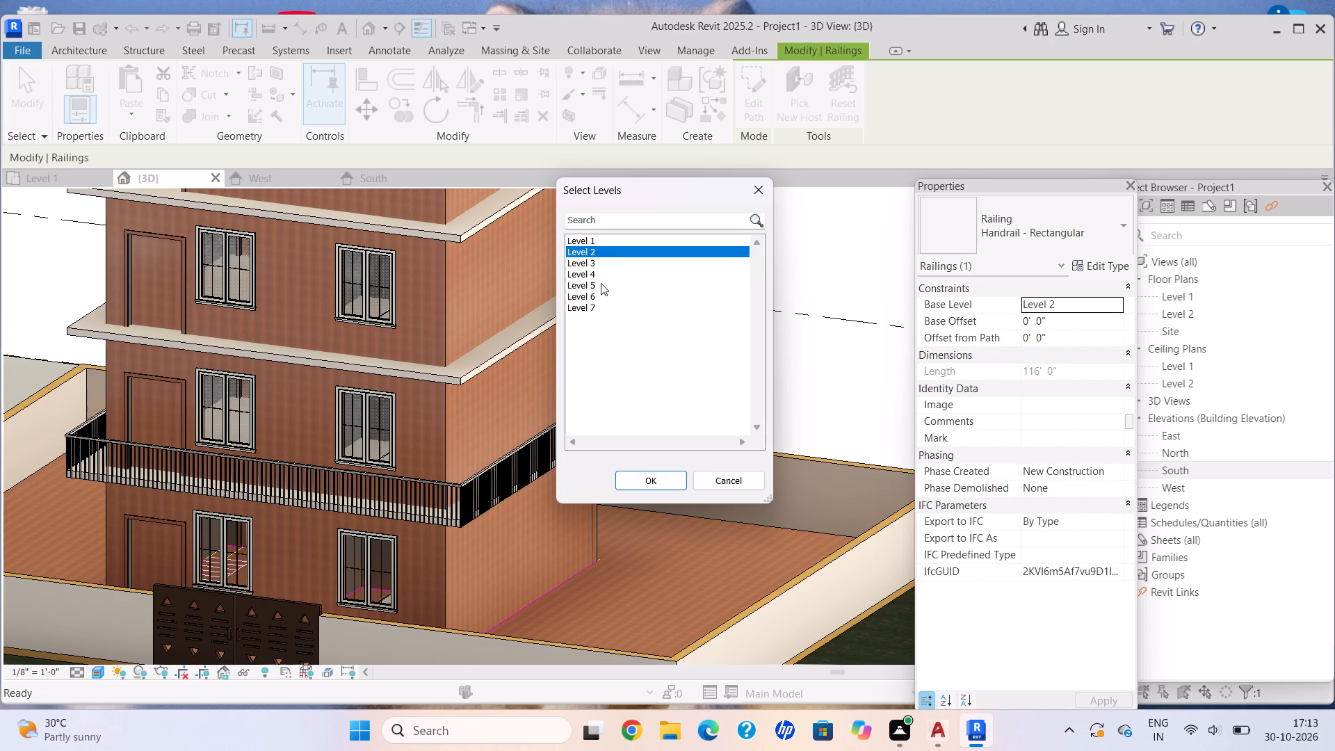
left_click(598, 270)
left_click(598, 264)
left_click(601, 273, "ctrl")
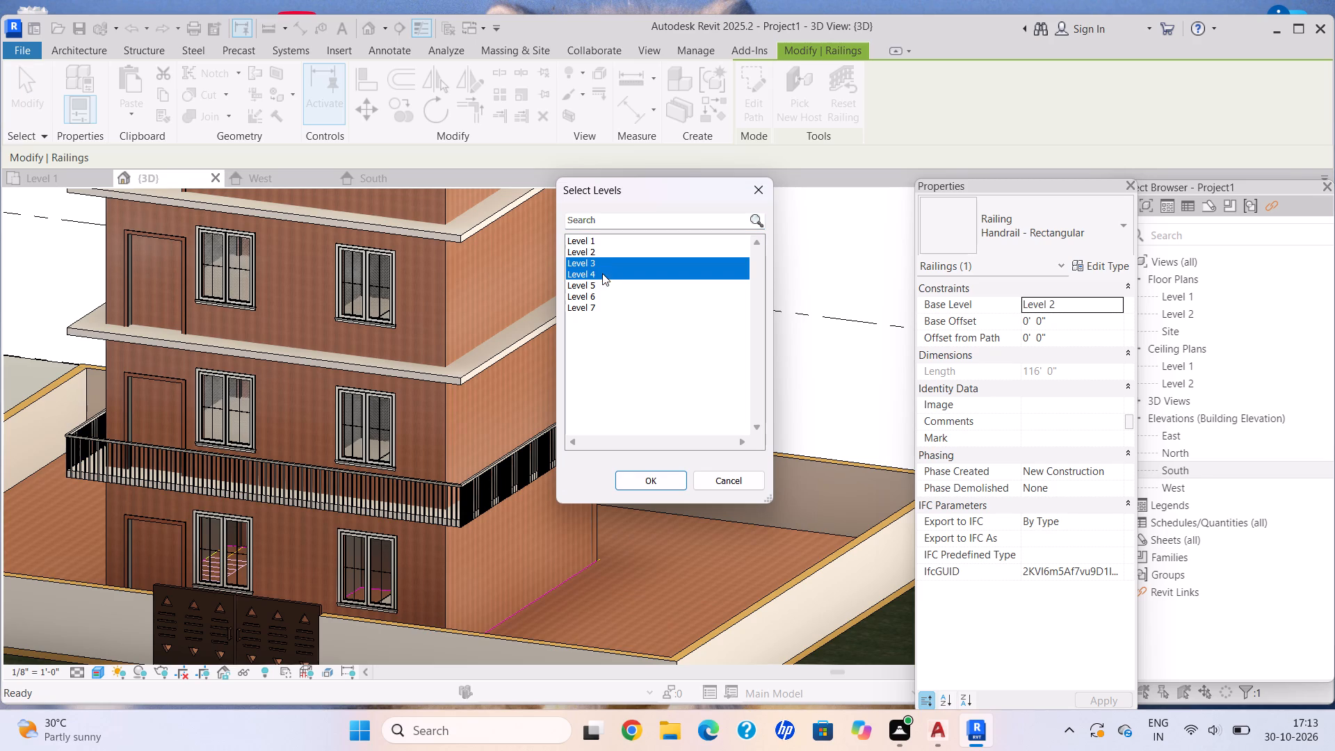
left_click(603, 282, "ctrl")
left_click(606, 293, "ctrl")
left_click(677, 483)
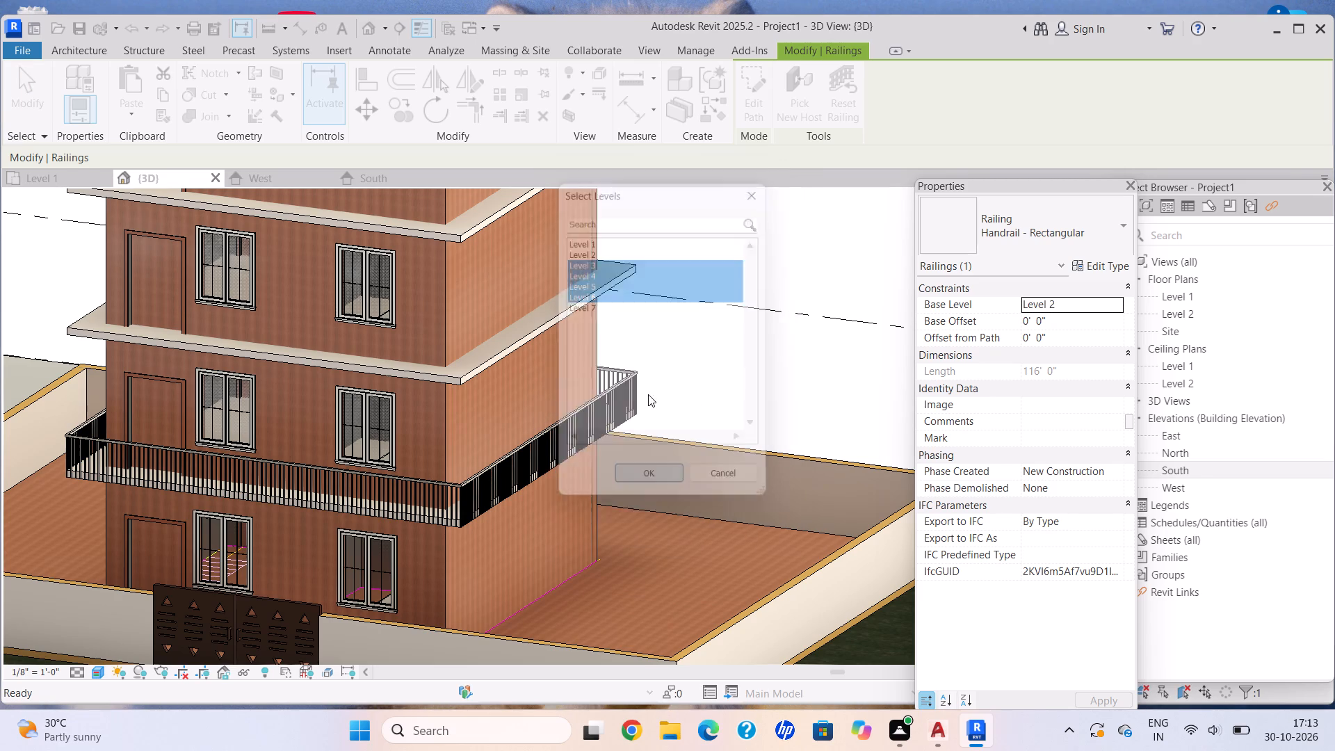
middle_click_drag(635, 339, 652, 576)
scroll(519, 295, "up", 2)
scroll(519, 313, "down", 4)
middle_click_drag(522, 350, 512, 369)
scroll(501, 300, "up", 3)
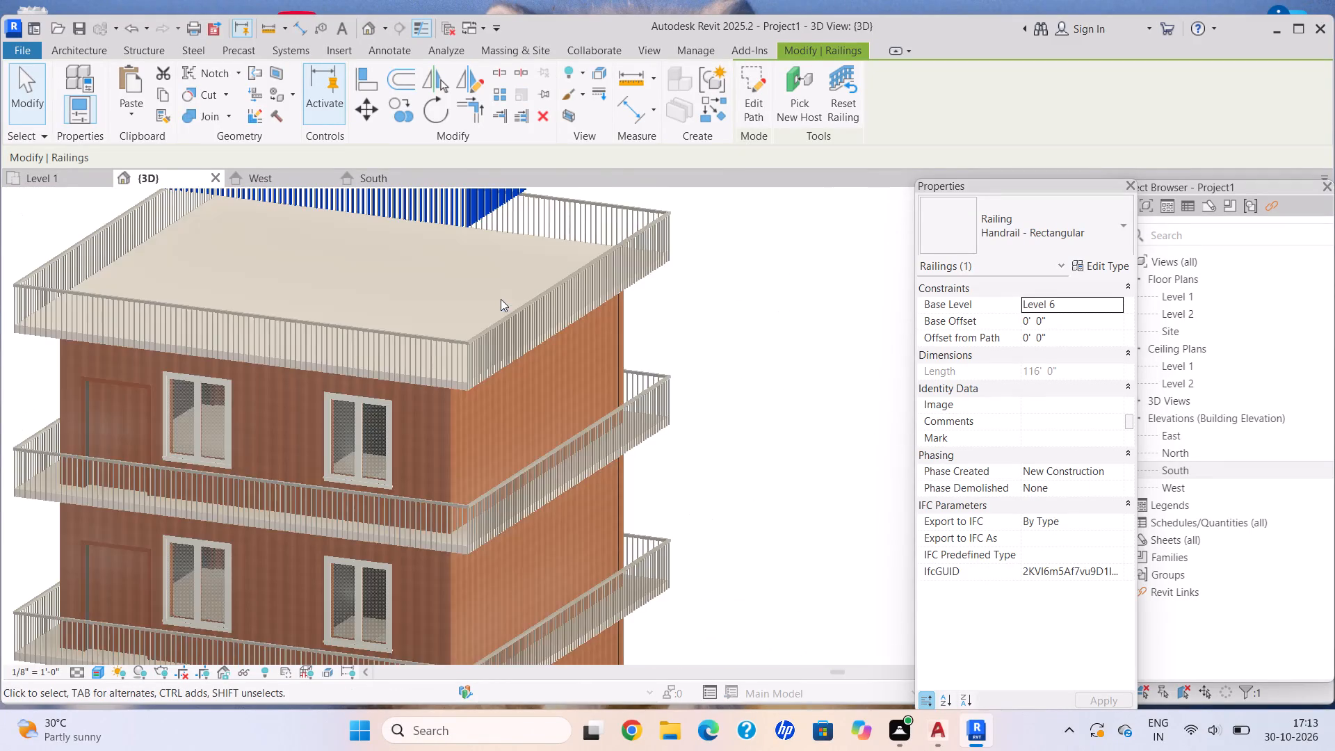
key("Escape")
Delete the Level 6 railing floating above the roof.
scroll(493, 383, "down", 3)
middle_click_drag(490, 409, 462, 469)
scroll(462, 469, "down", 1)
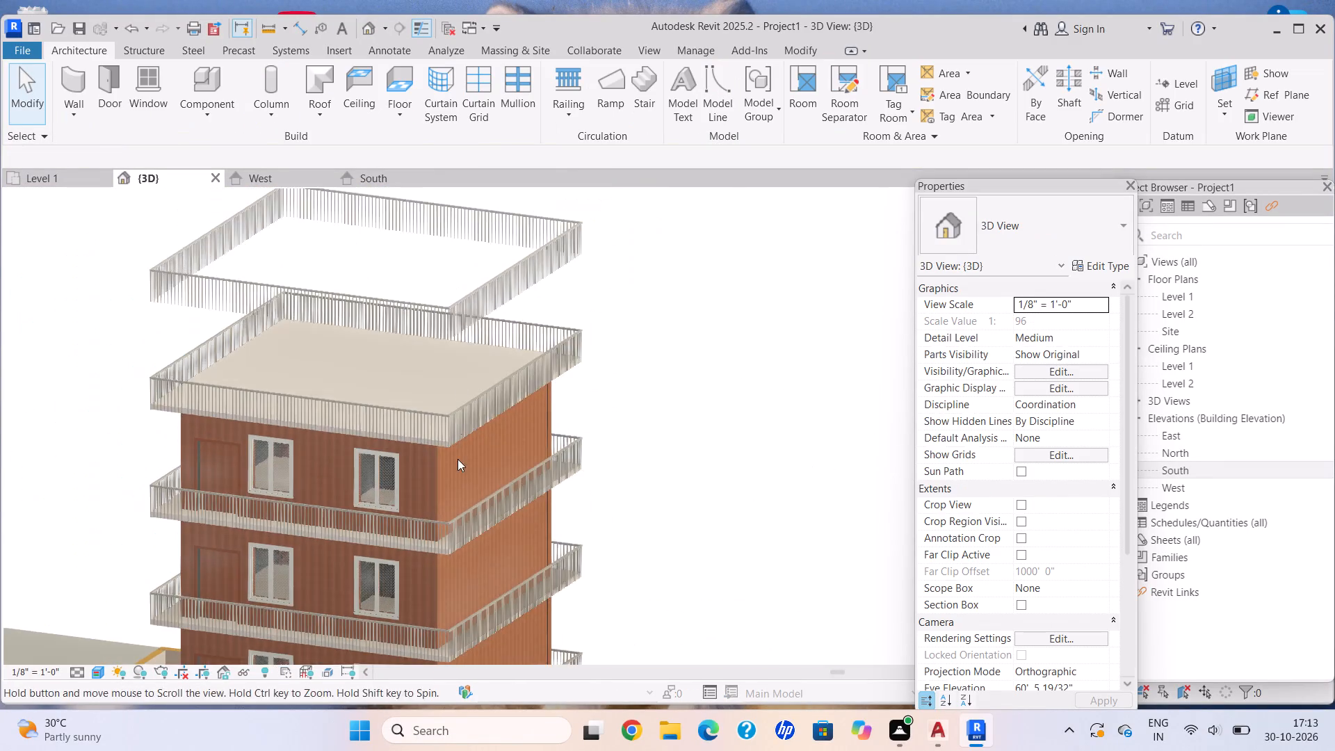
left_click(435, 344)
key("Escape")
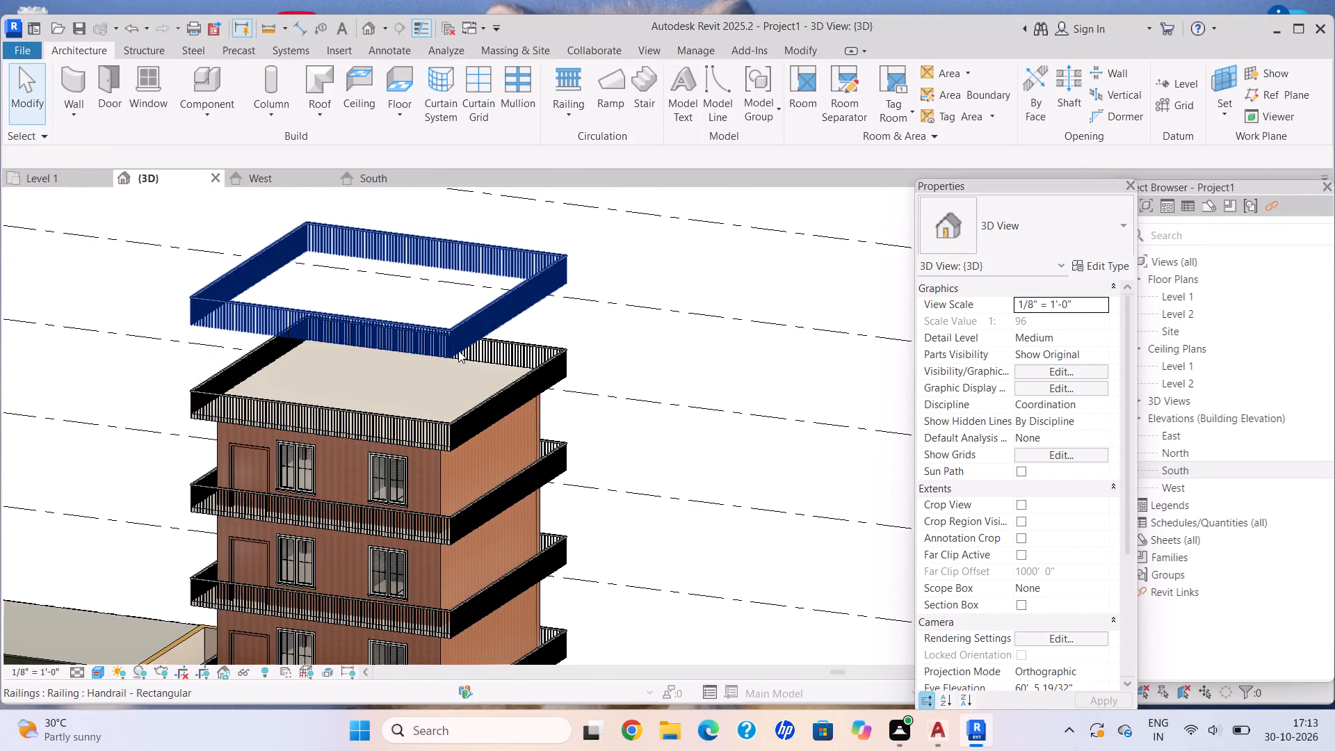
left_click(446, 330)
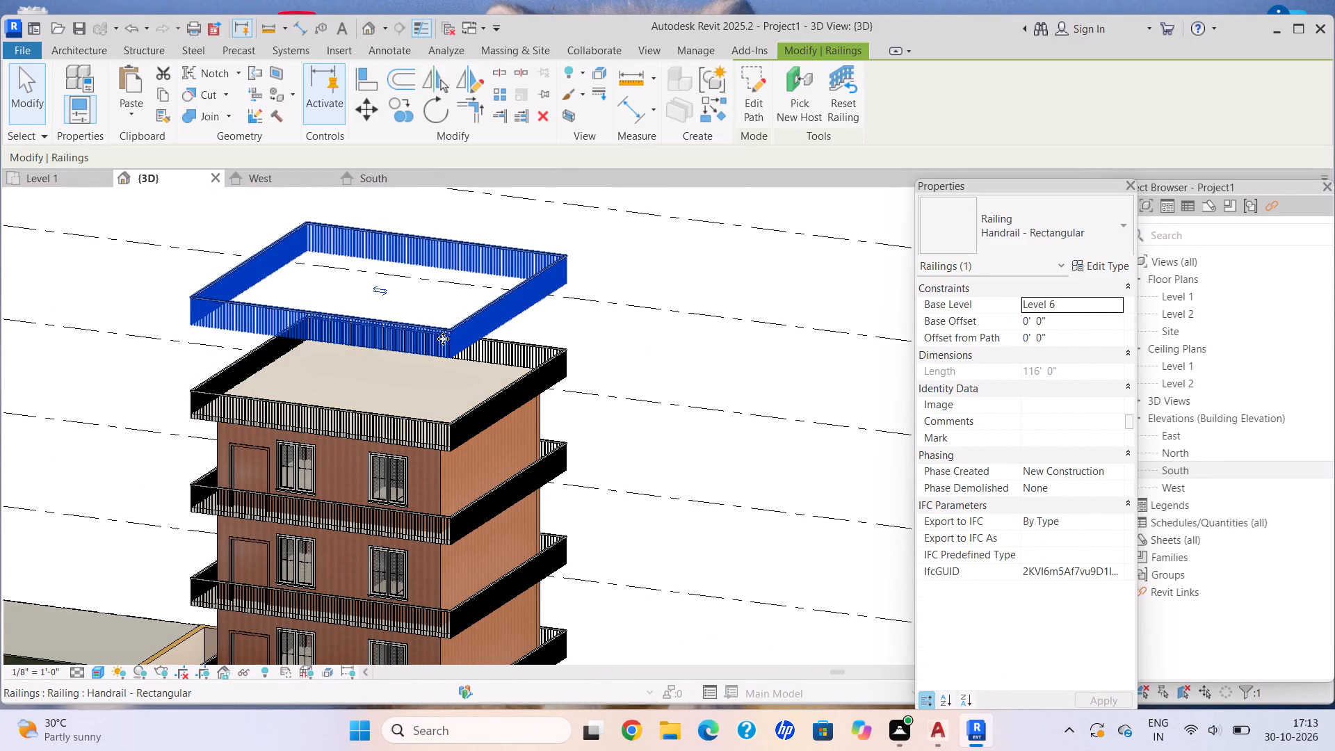
key("Delete")
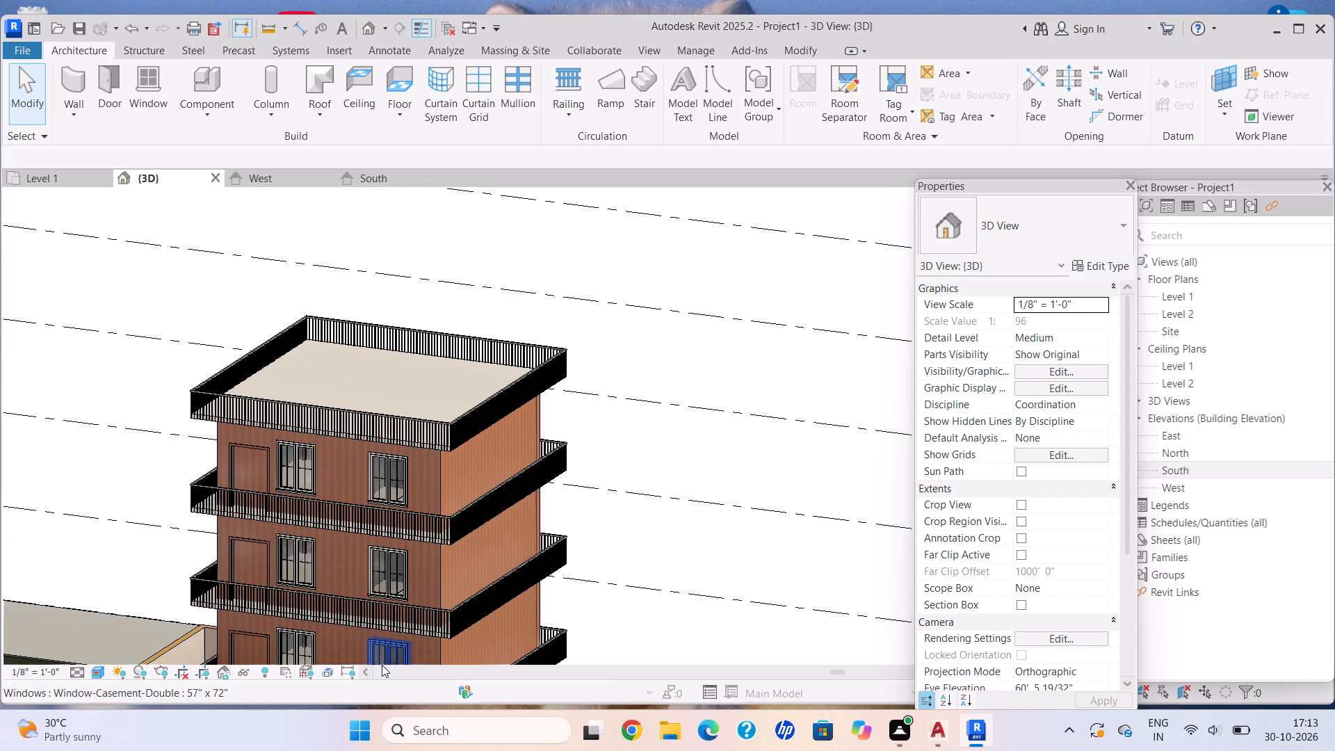
Change the railings on Level 5 and Level 4 to the Glass Panel - Bottom Fill type.
scroll(608, 0, "down", 1)
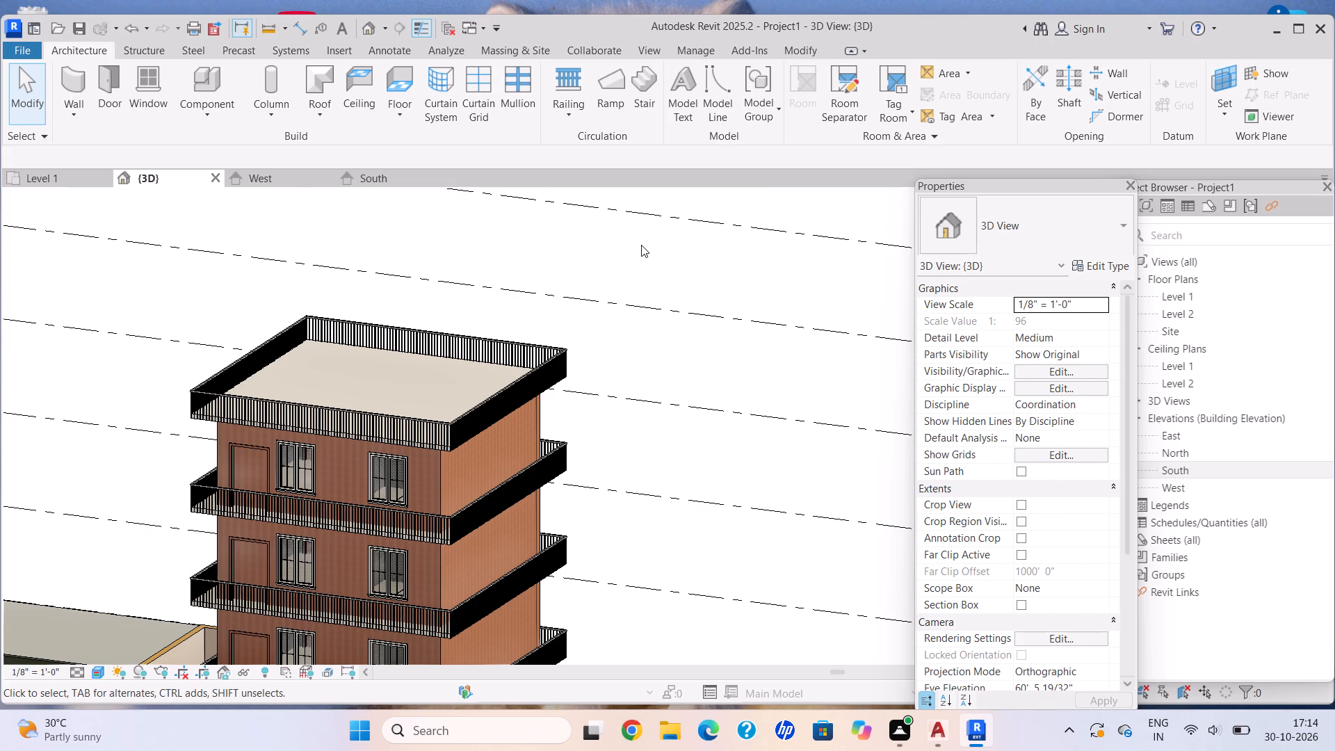
scroll(641, 245, "down", 1)
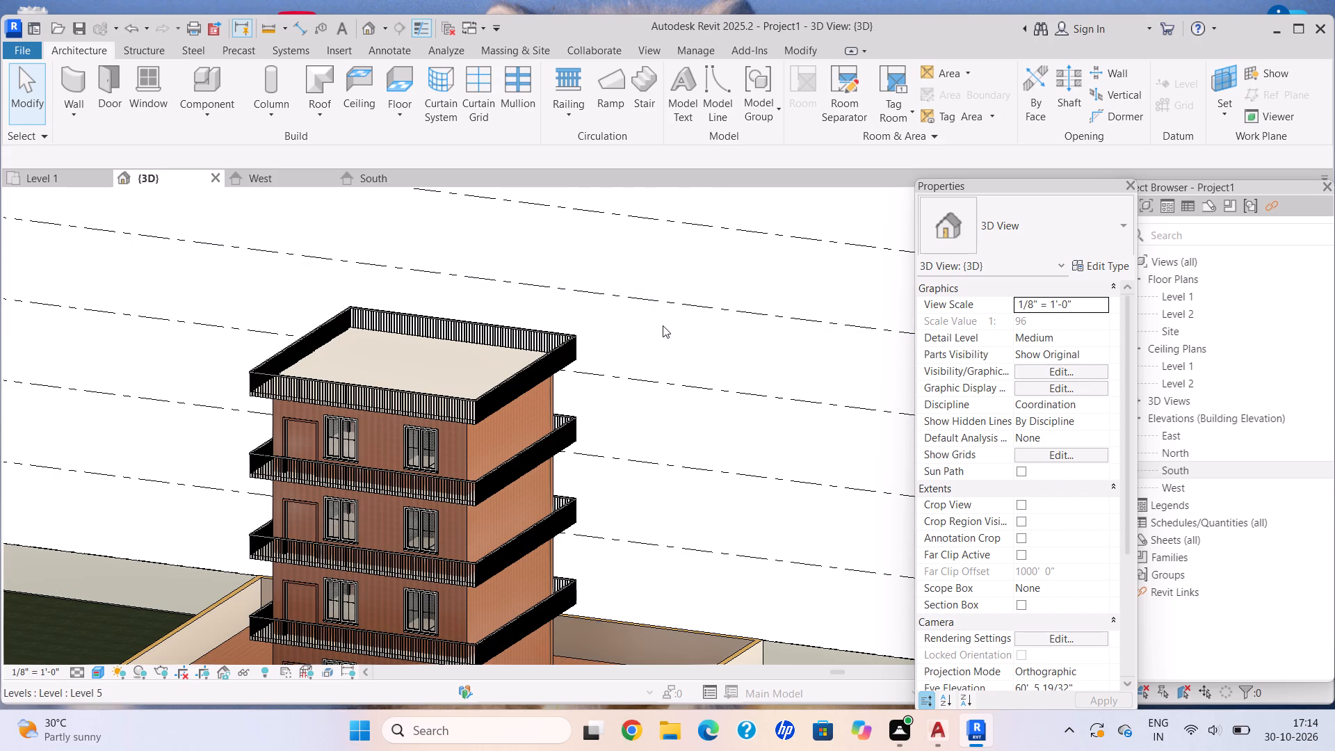
scroll(460, 347, "down", 2)
middle_click_drag(461, 356, 519, 334)
scroll(518, 334, "up", 1)
scroll(585, 405, "up", 5)
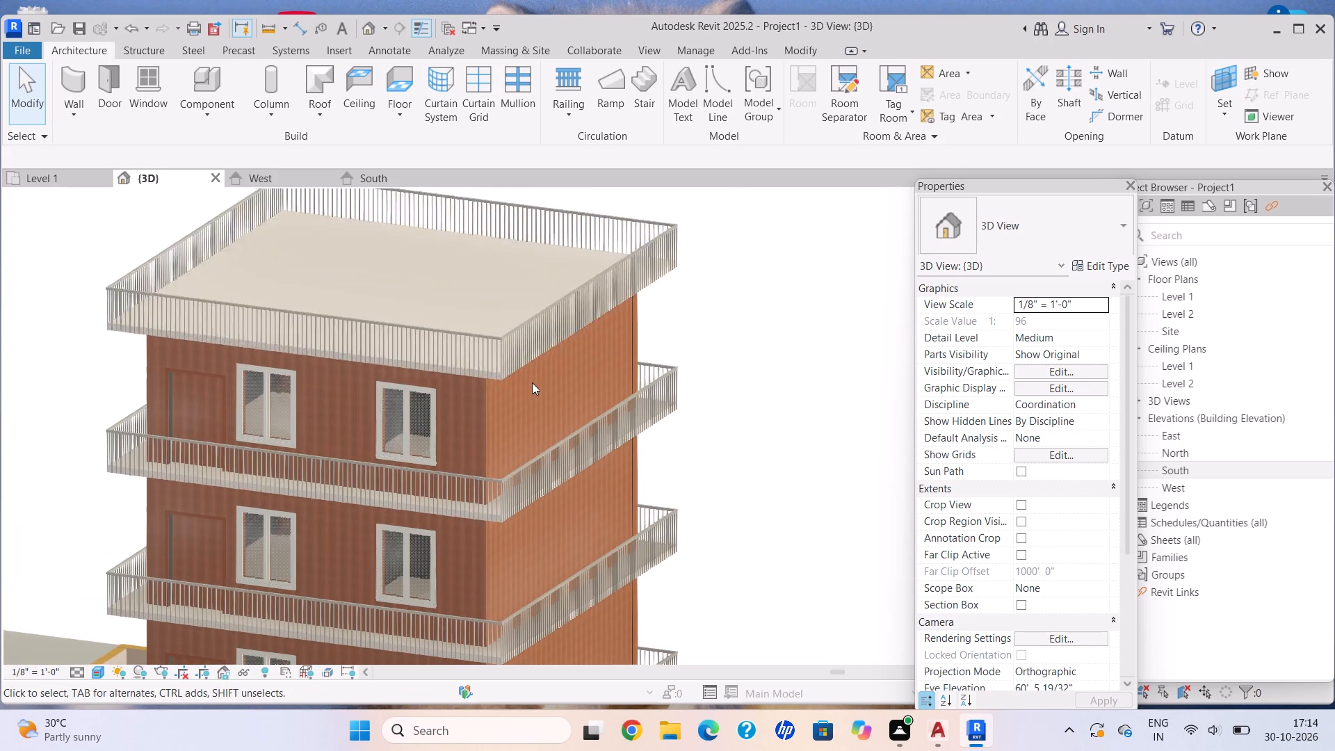
left_click(500, 347)
left_click(1044, 234)
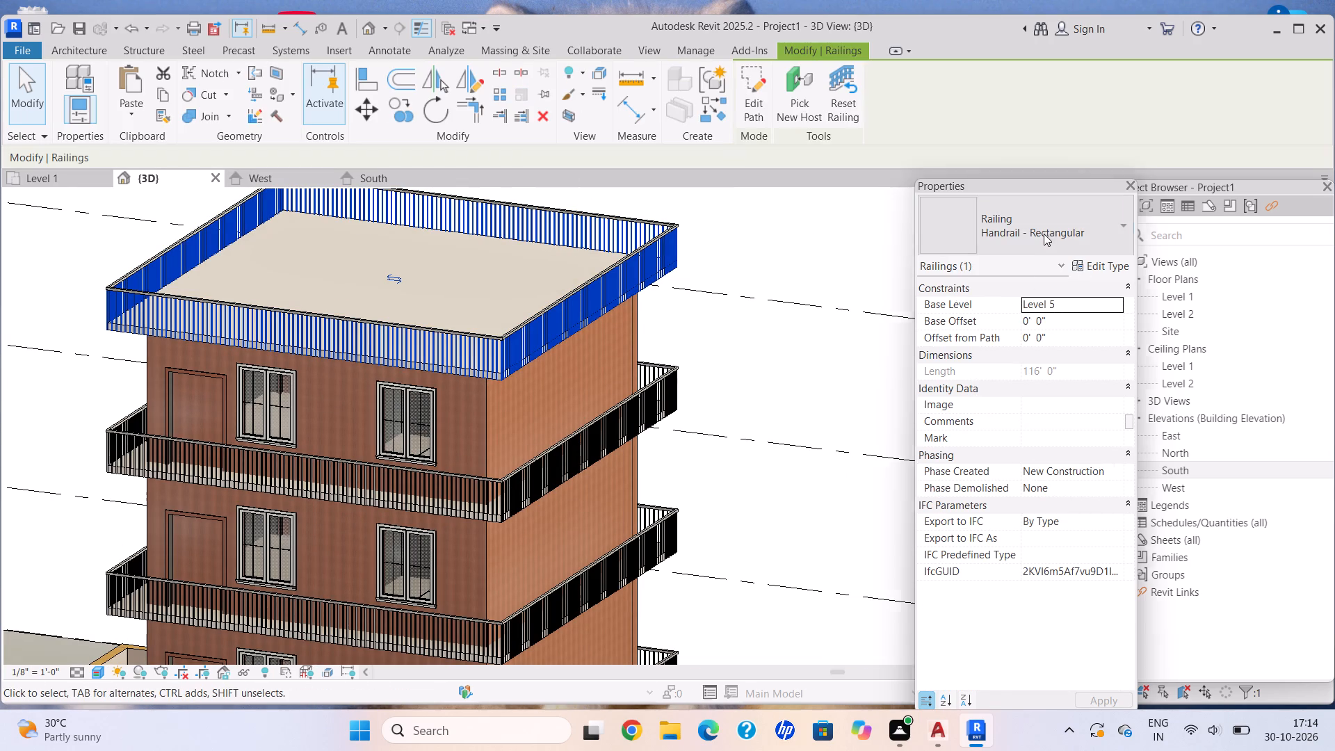
left_click(988, 310)
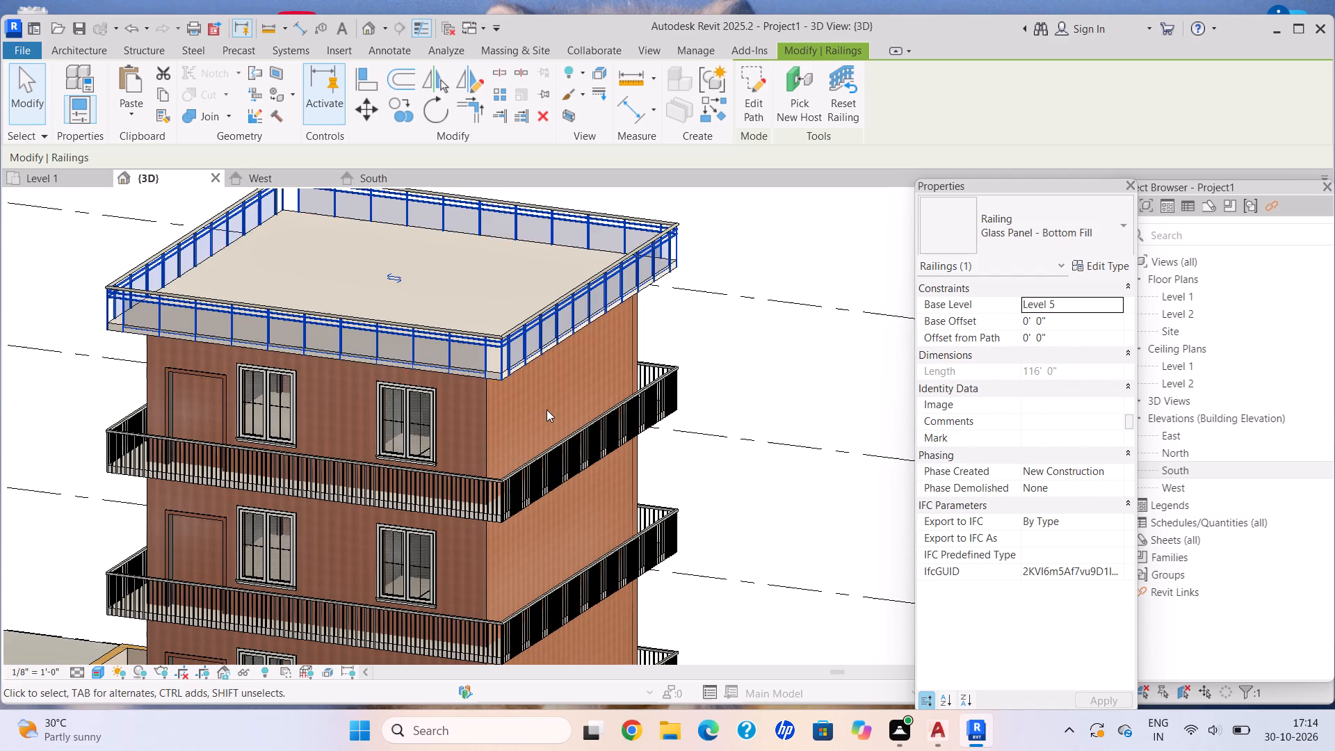
middle_click_drag(547, 410, 595, 371)
left_click(557, 437)
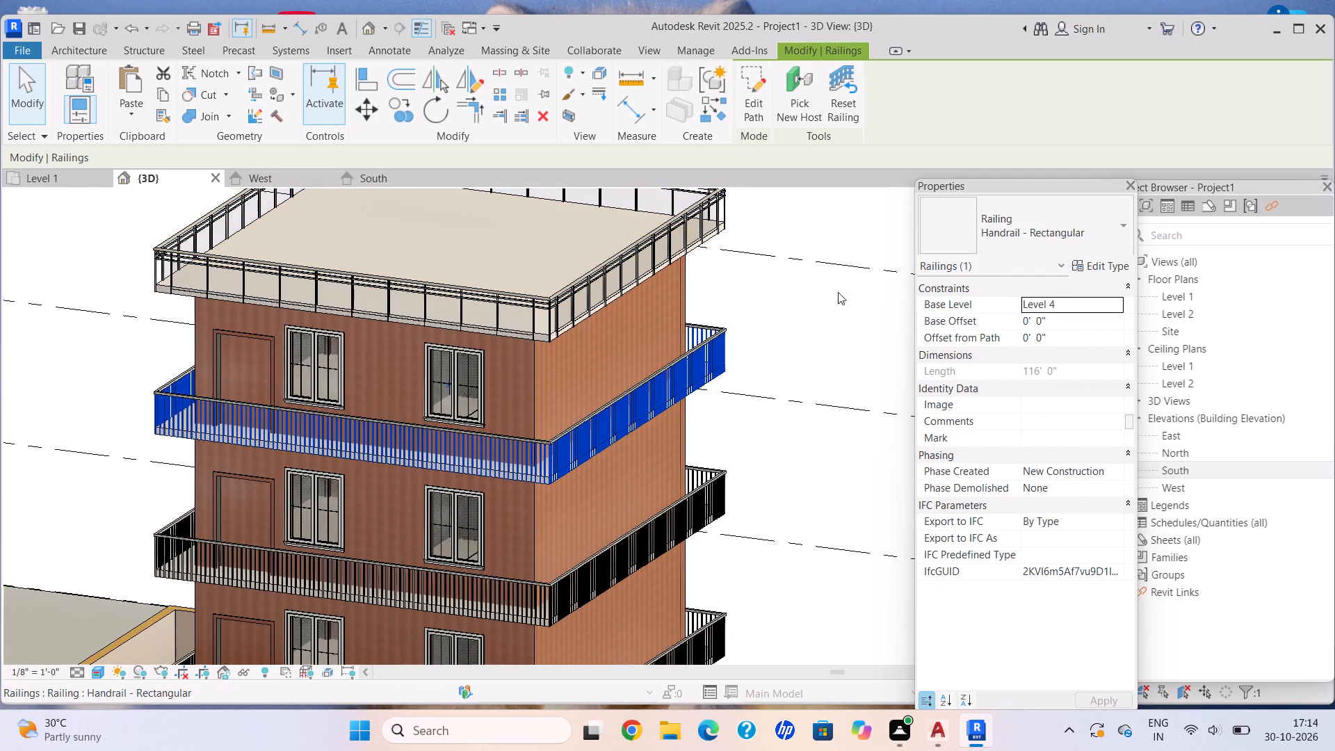
left_click(1023, 237)
left_click(969, 309)
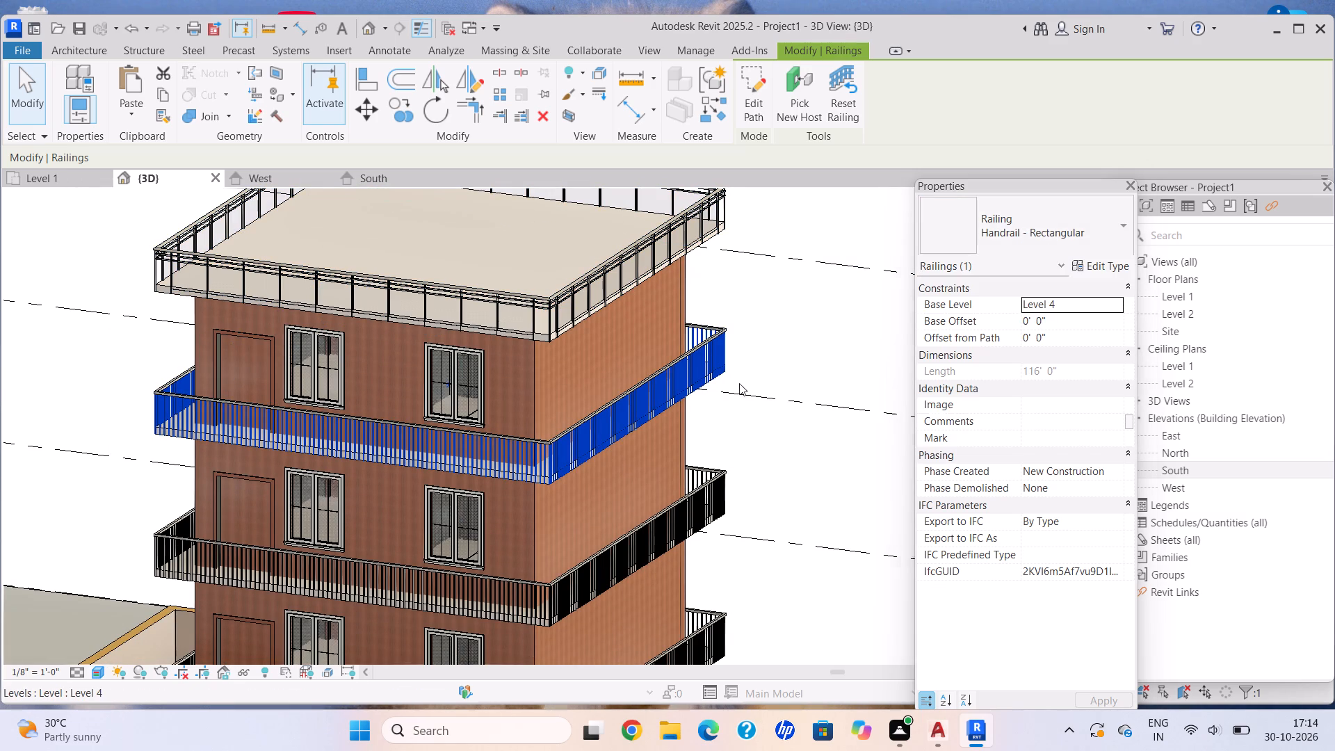
Change the railings on Level 3 and Level 2 to the Glass Panel - Bottom Fill type.
scroll(703, 409, "down", 4)
middle_click_drag(699, 417, 693, 295)
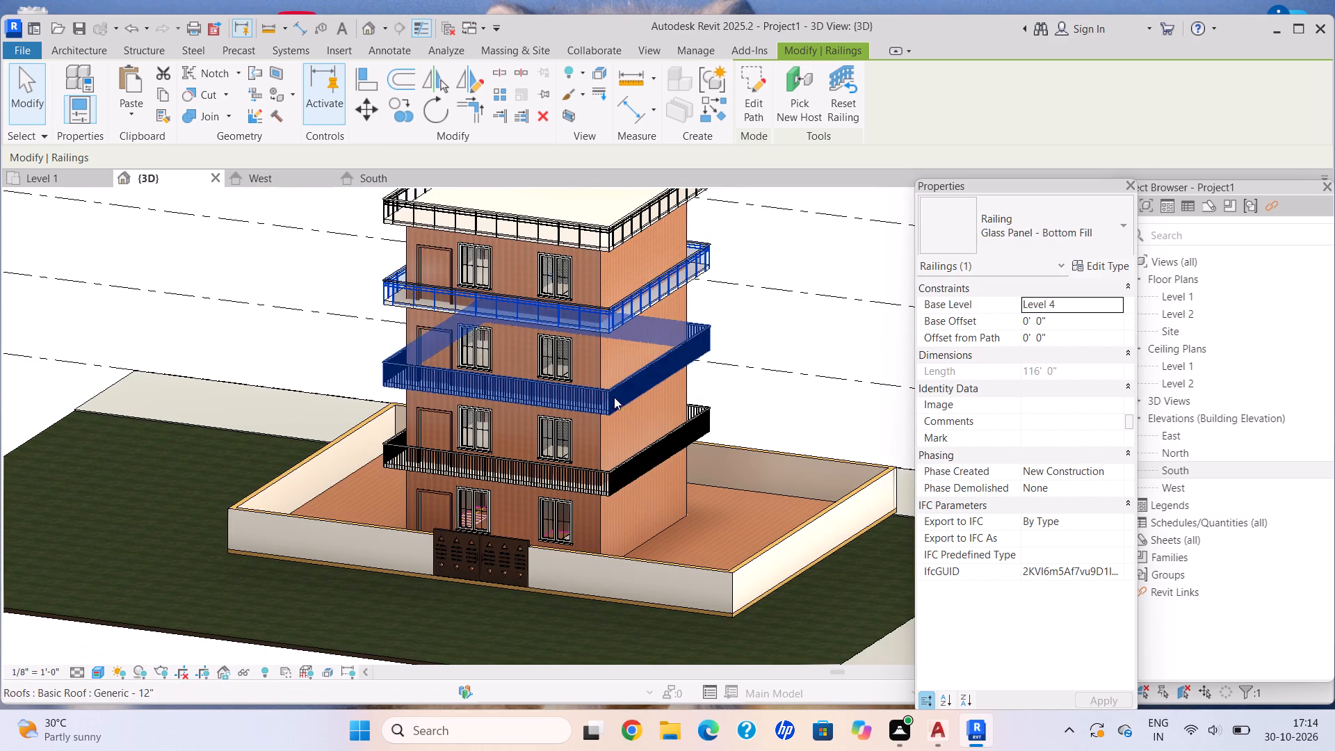
left_click(608, 392)
left_click(1026, 228)
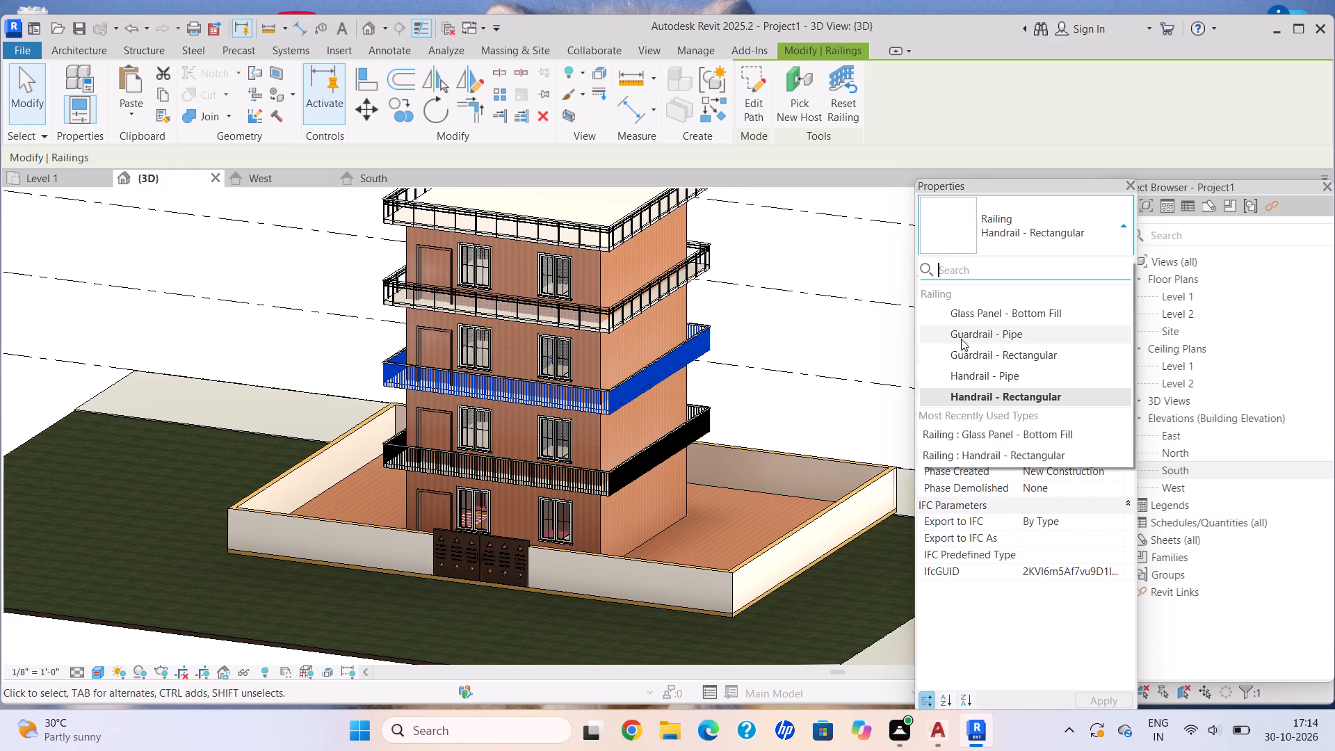
left_click(957, 321)
middle_click_drag(669, 442, 698, 397)
scroll(633, 438, "up", 4)
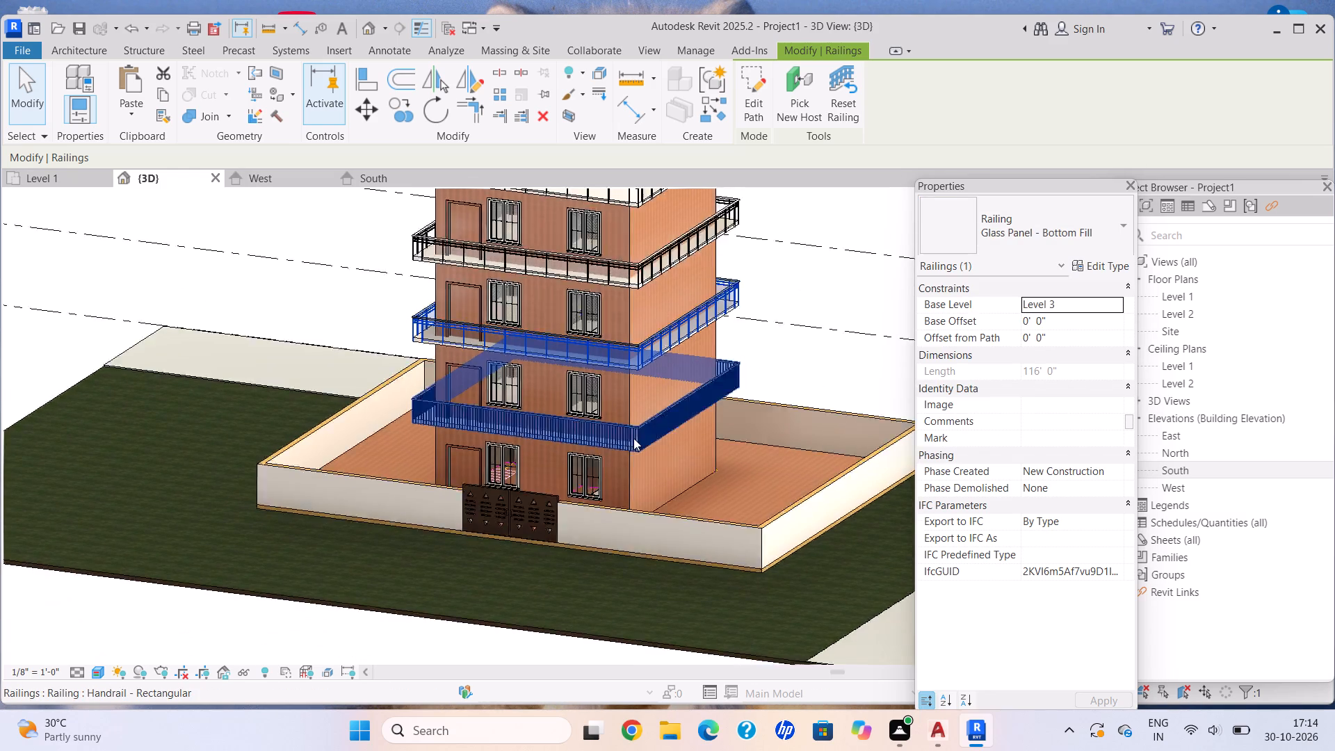
left_click(649, 418)
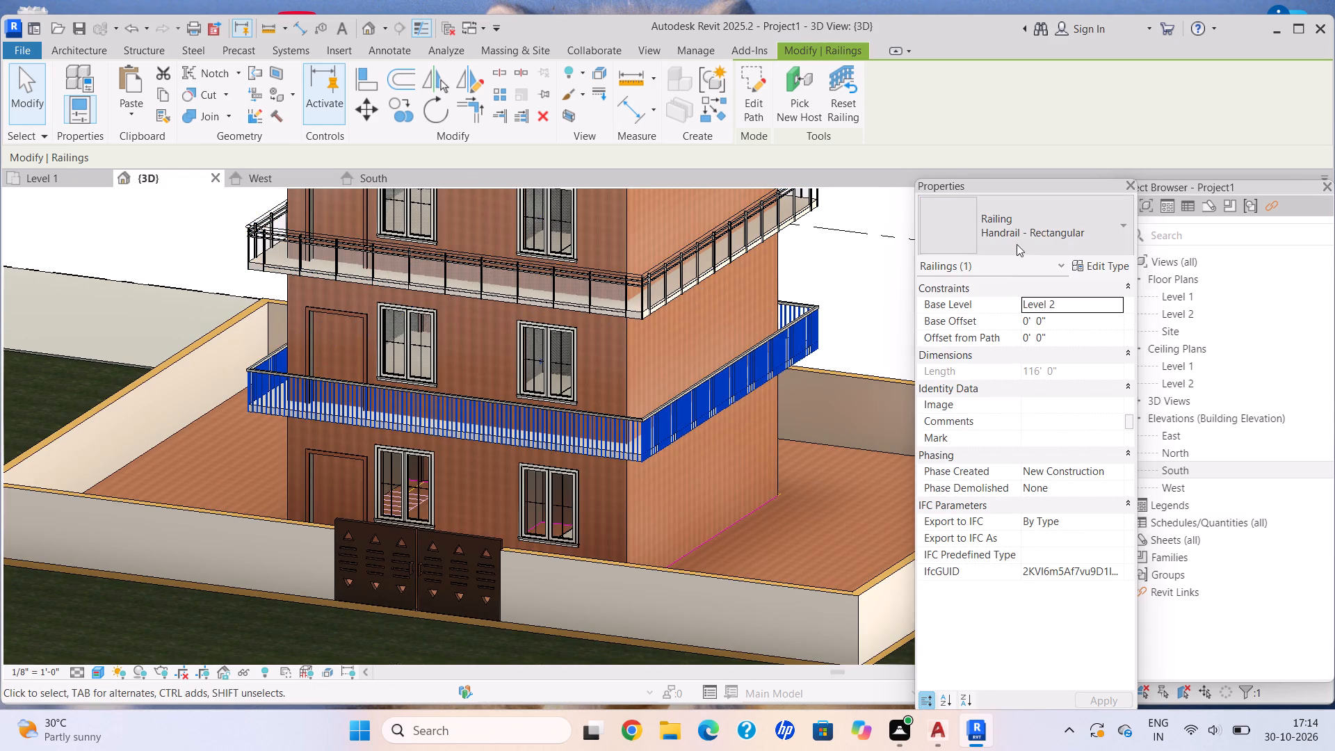
left_click(1016, 244)
left_click(987, 318)
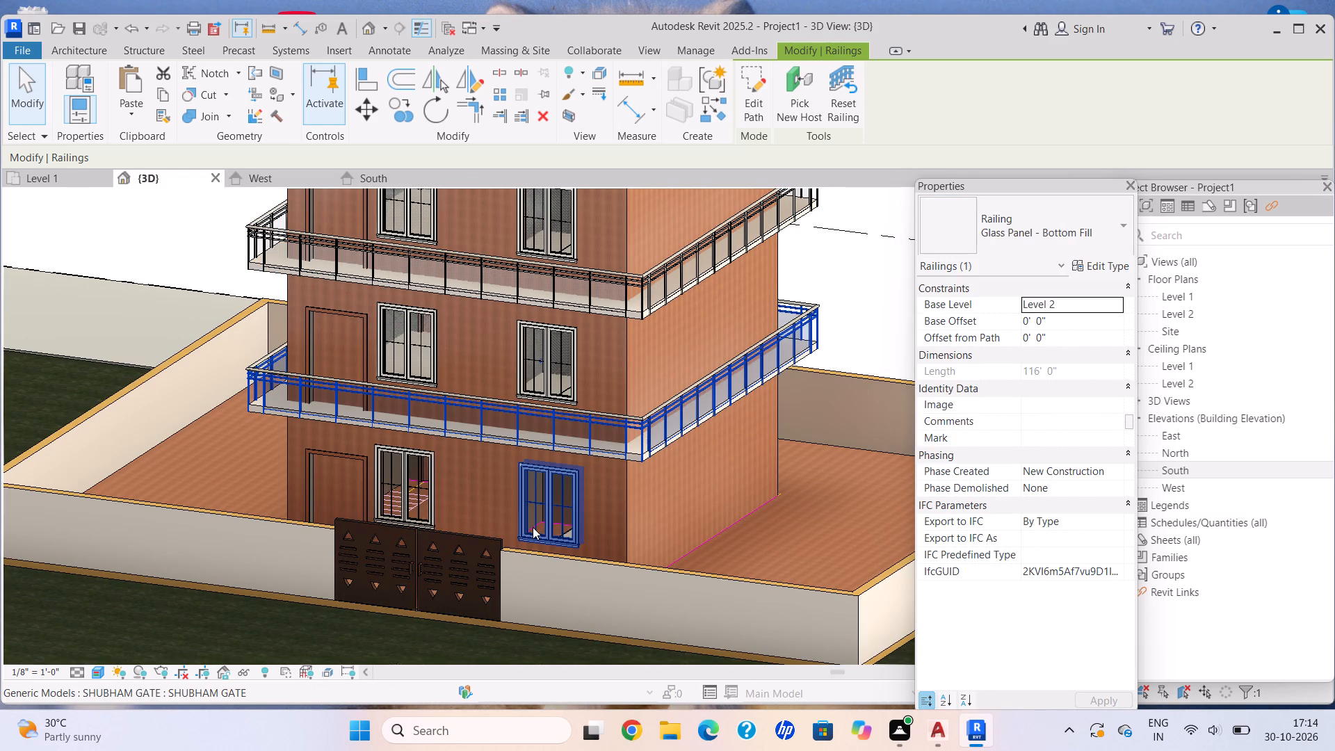
key("Escape")
scroll(533, 527, "up", 1)
scroll(533, 527, "down", 9)
key("Escape")
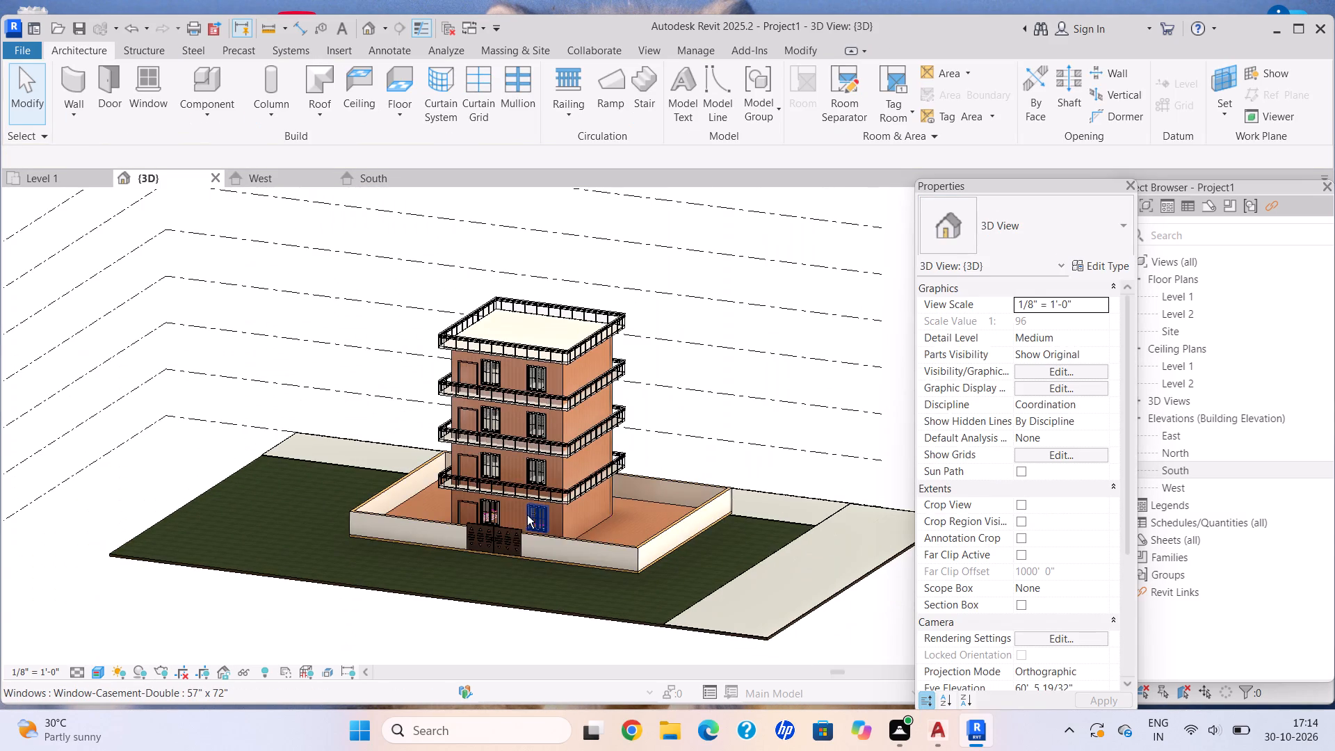
Examine the building's glass railings, front gate, compound wall and surrounding ground from several angles in the 3D view.
middle_click_drag(537, 511, 616, 508, "shift")
scroll(587, 517, "up", 2)
middle_click_drag(640, 583, 598, 587)
scroll(581, 522, "up", 3)
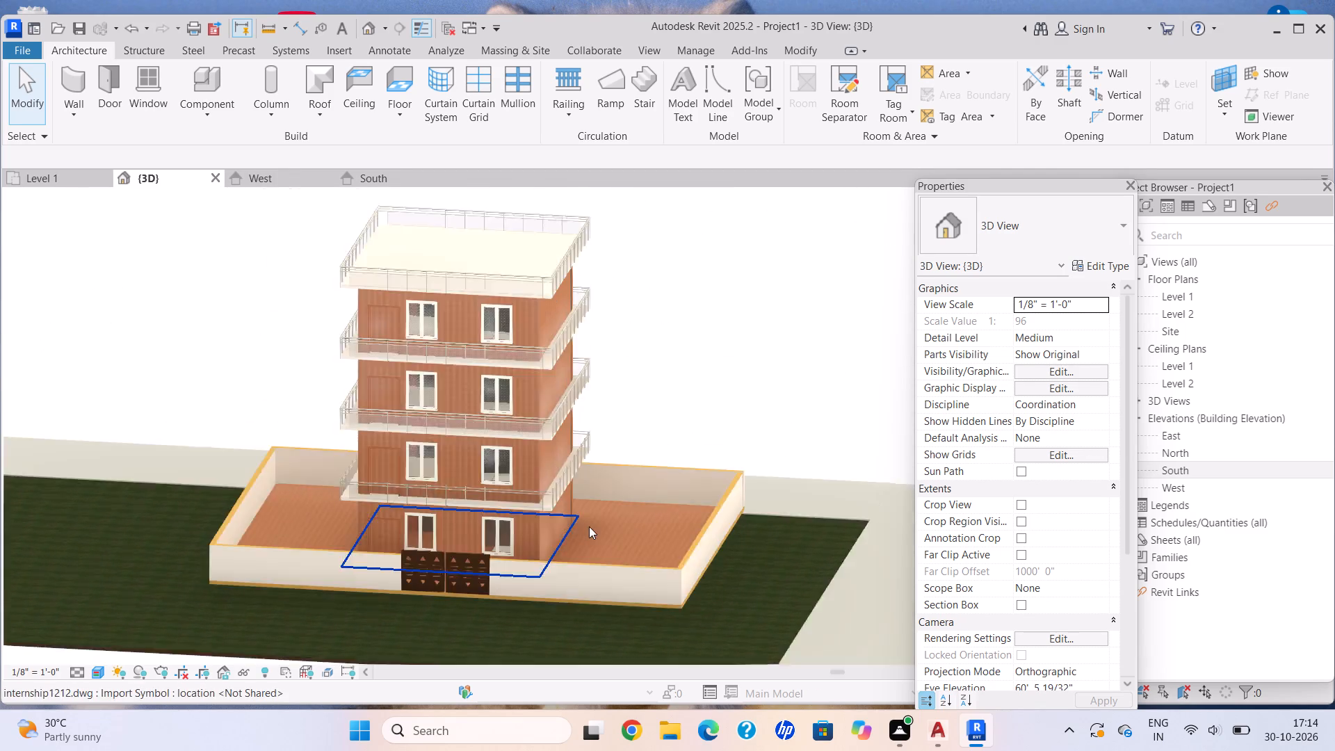
scroll(589, 526, "up", 2)
middle_click_drag(486, 532, 469, 527, "shift")
scroll(505, 478, "up", 2)
scroll(583, 508, "down", 1)
middle_click_drag(581, 509, 475, 499, "shift")
scroll(474, 501, "down", 1)
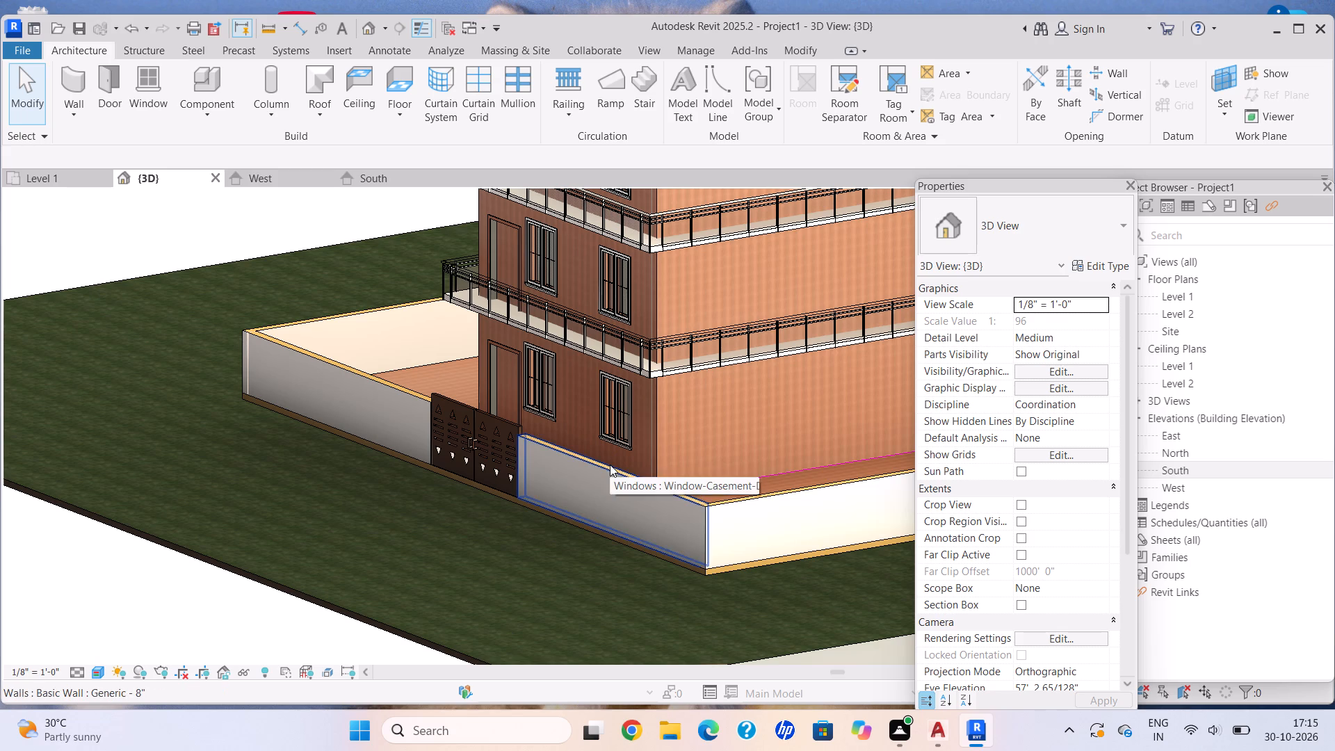
scroll(653, 536, "down", 2)
middle_click_drag(642, 521, 556, 509)
scroll(555, 512, "down", 1)
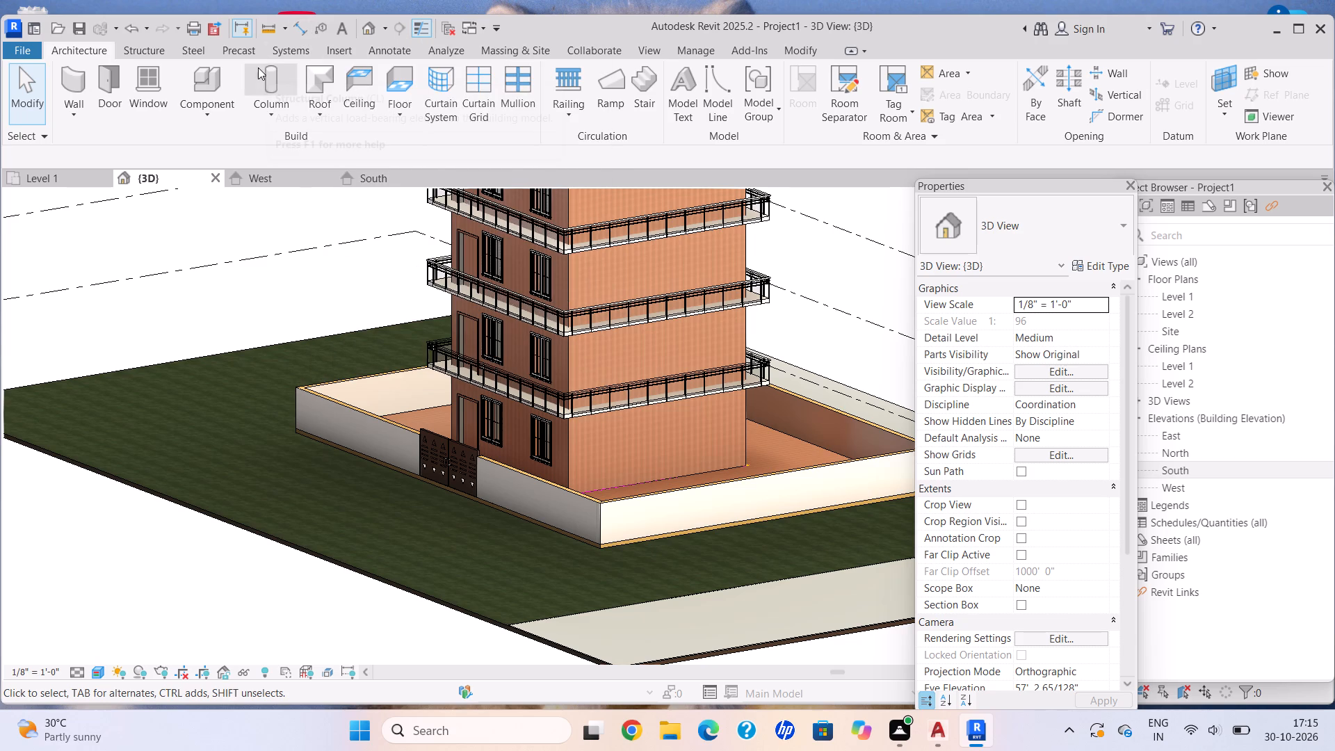
scroll(257, 67, "down", 1)
middle_click_drag(257, 78, 261, 144)
scroll(261, 144, "down", 1)
scroll(307, 184, "down", 1)
scroll(536, 370, "down", 3)
middle_click_drag(542, 375, 366, 385)
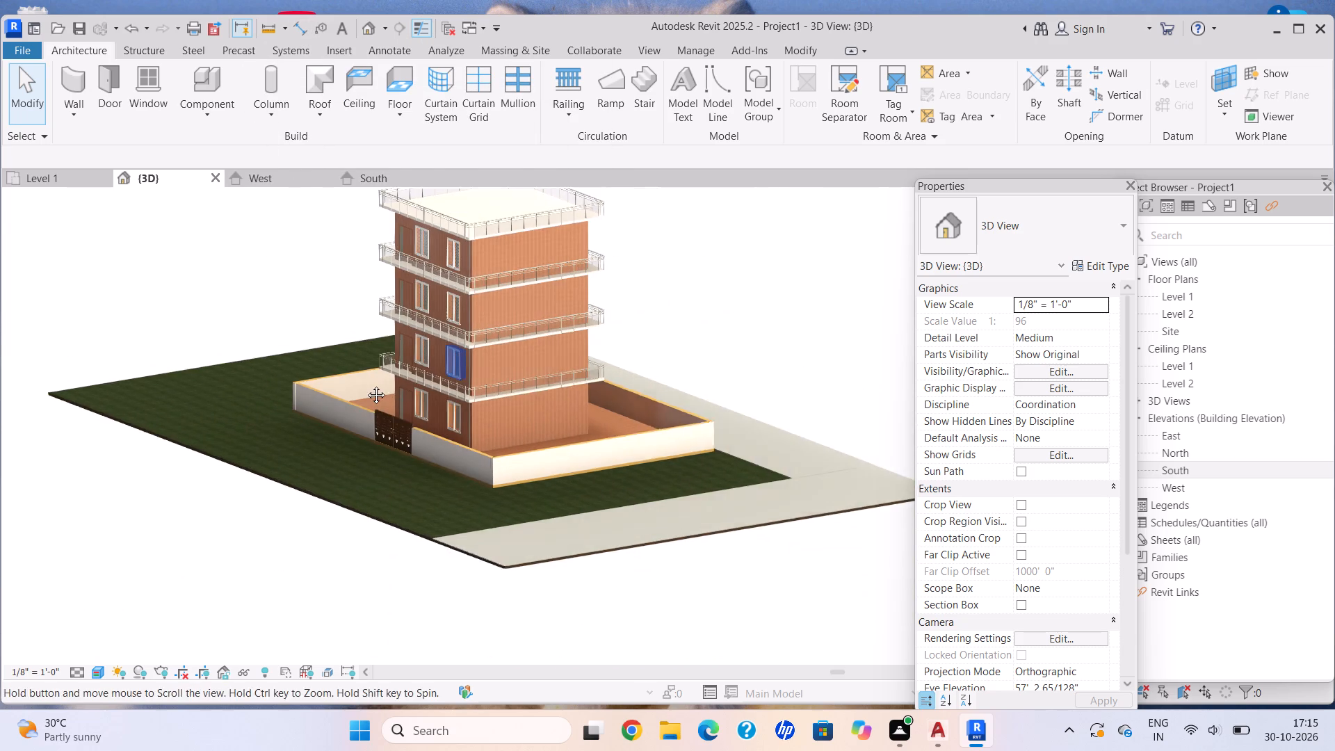
middle_click_drag(366, 385, 365, 387)
scroll(405, 426, "up", 1)
scroll(392, 419, "down", 3)
middle_click_drag(301, 409, 446, 425)
scroll(368, 515, "up", 7)
scroll(482, 469, "down", 2)
middle_click_drag(483, 469, 433, 479, "shift")
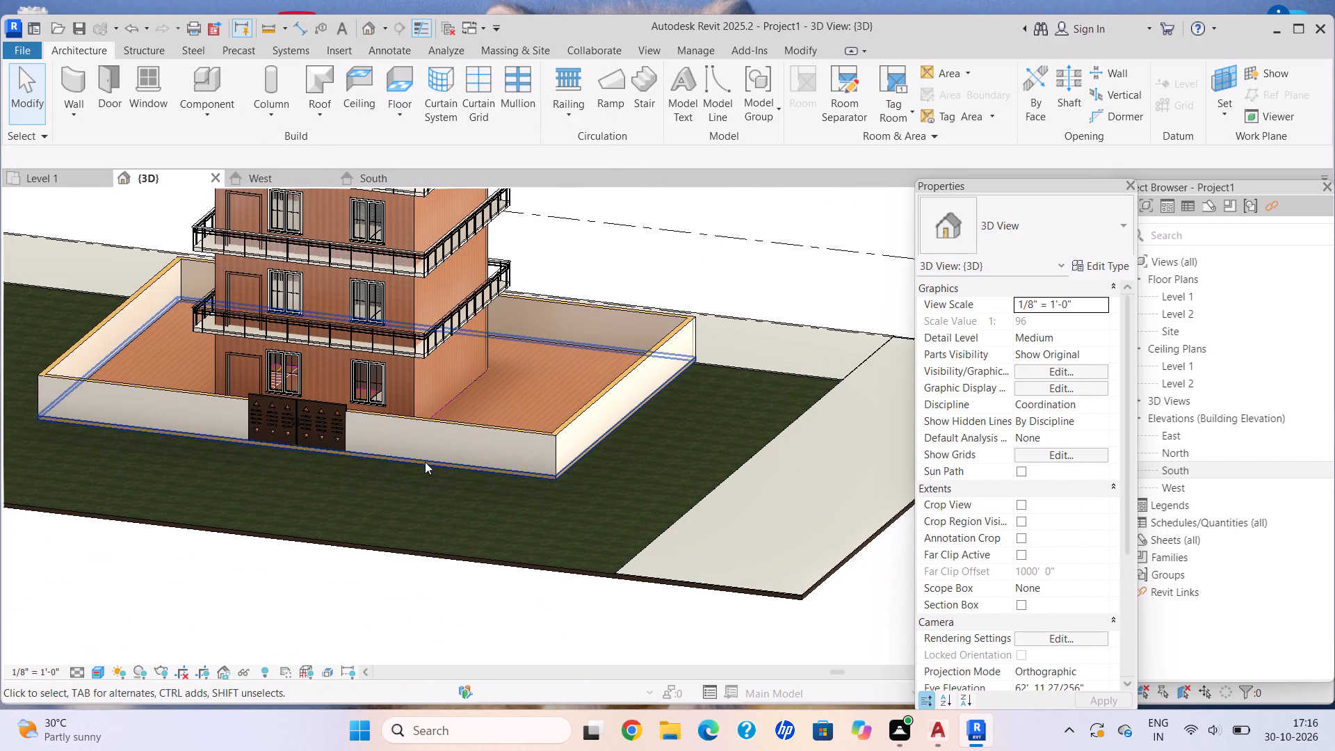
middle_click_drag(445, 455, 392, 449)
middle_click_drag(644, 337, 509, 378, "shift")
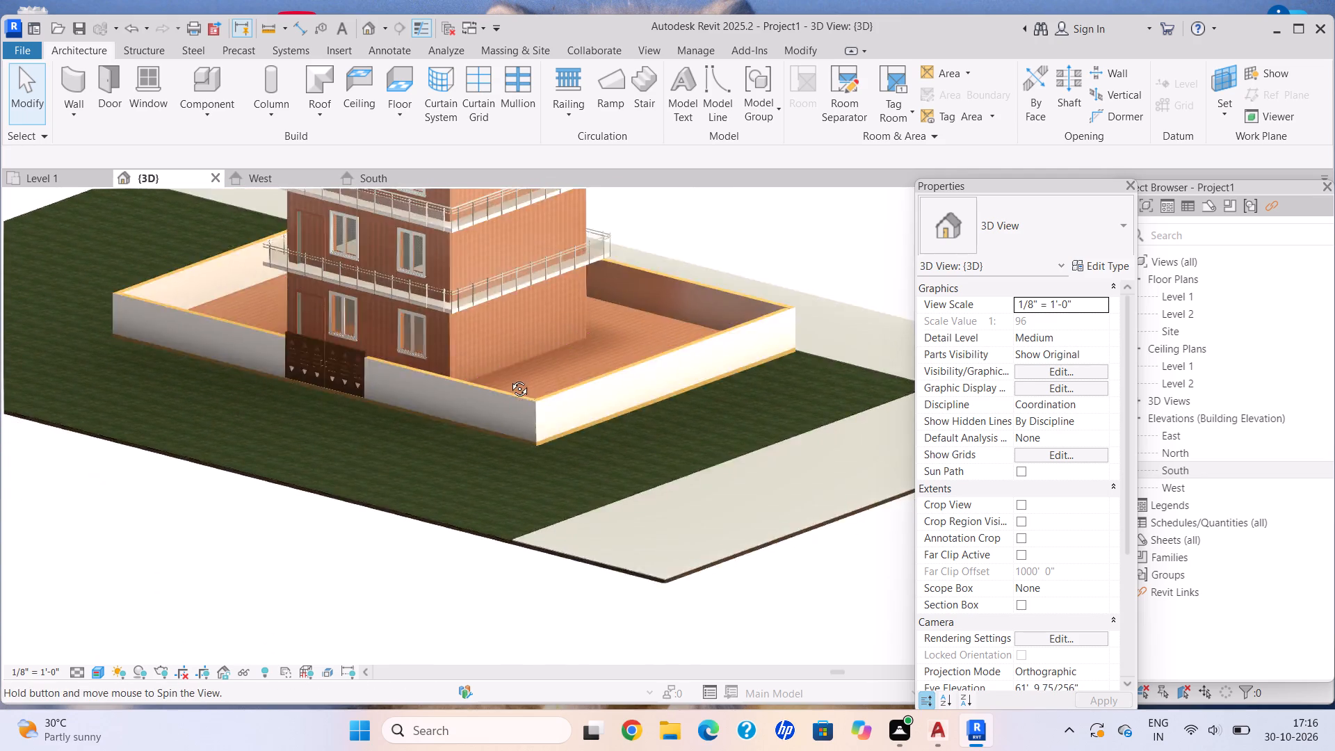
Examine the compound wall, front gate and surrounding ground from several sides and distances in the 3D view.
middle_click_drag(509, 378, 509, 380, "shift")
middle_click_drag(604, 355, 496, 538)
middle_click_drag(578, 450, 657, 331)
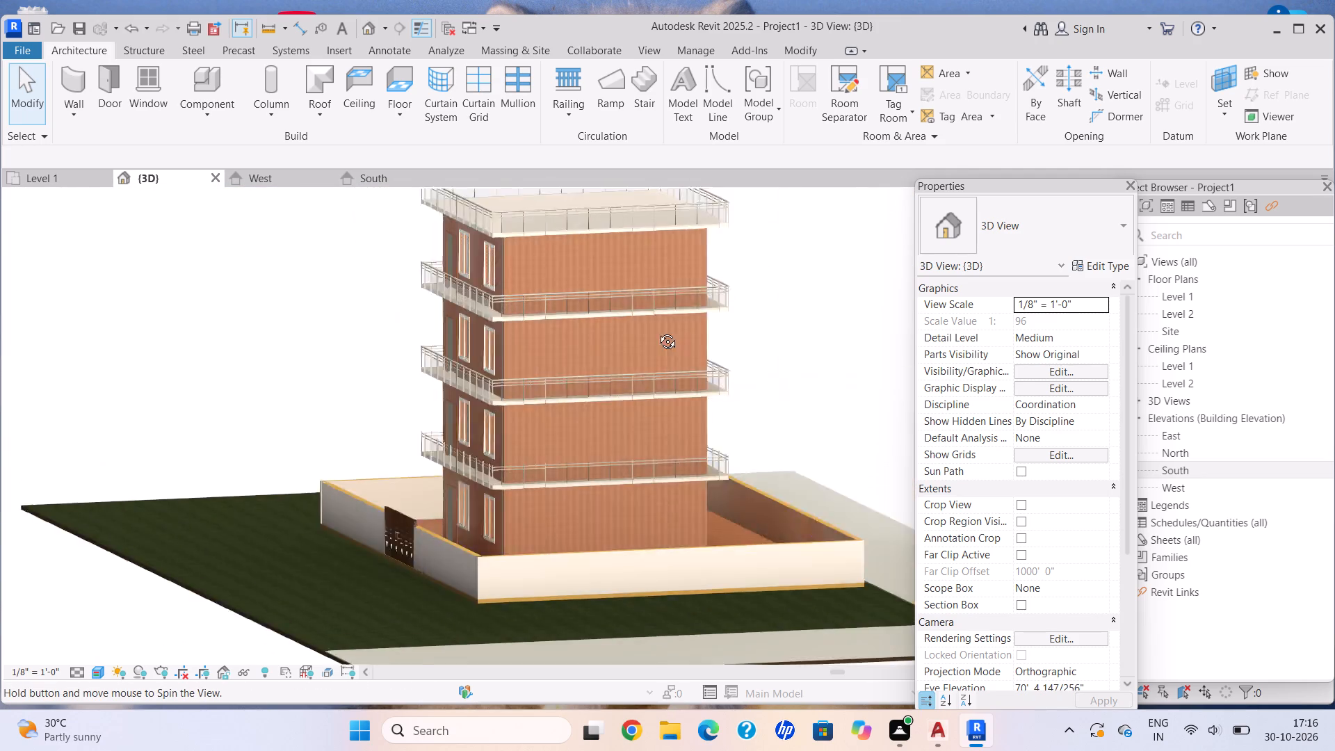
middle_click_drag(657, 331, 689, 401)
middle_click_drag(687, 424, 629, 484, "shift")
scroll(548, 531, "up", 2)
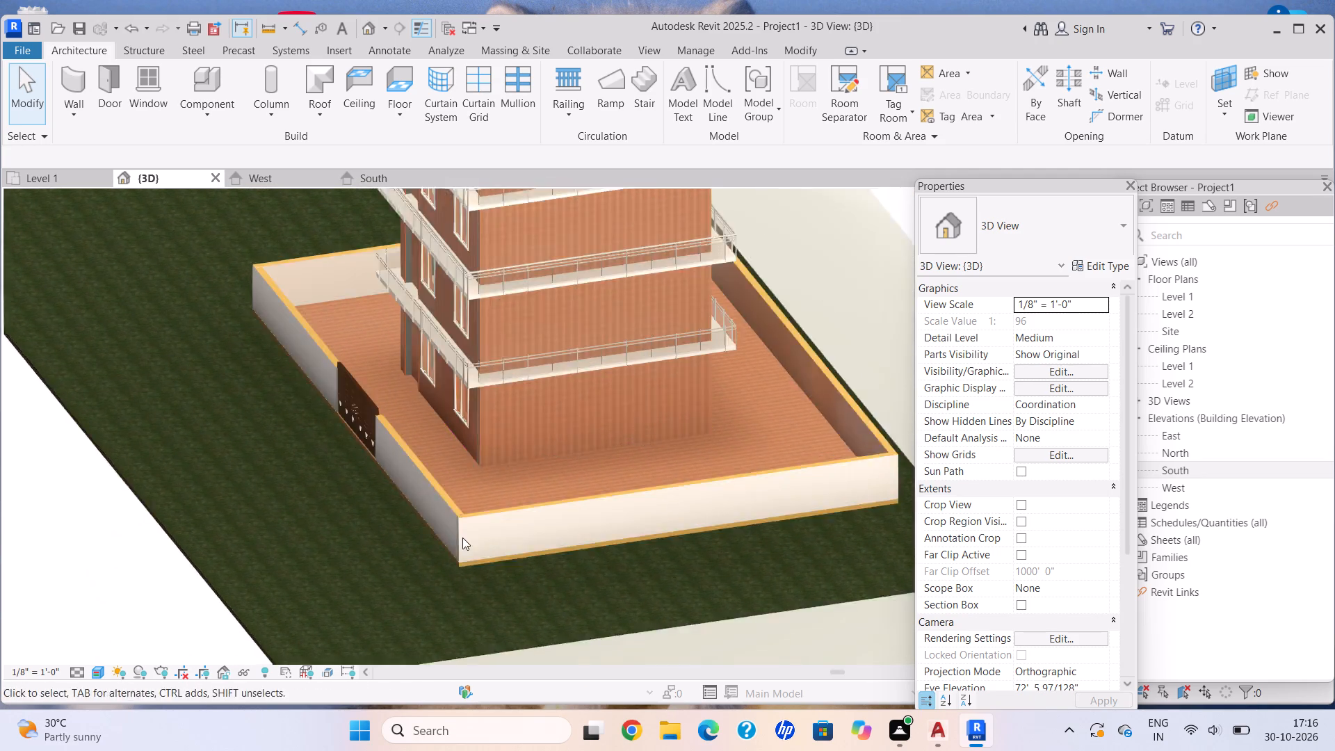
scroll(462, 538, "up", 4)
scroll(439, 521, "down", 15)
middle_click_drag(337, 498, 412, 455, "shift")
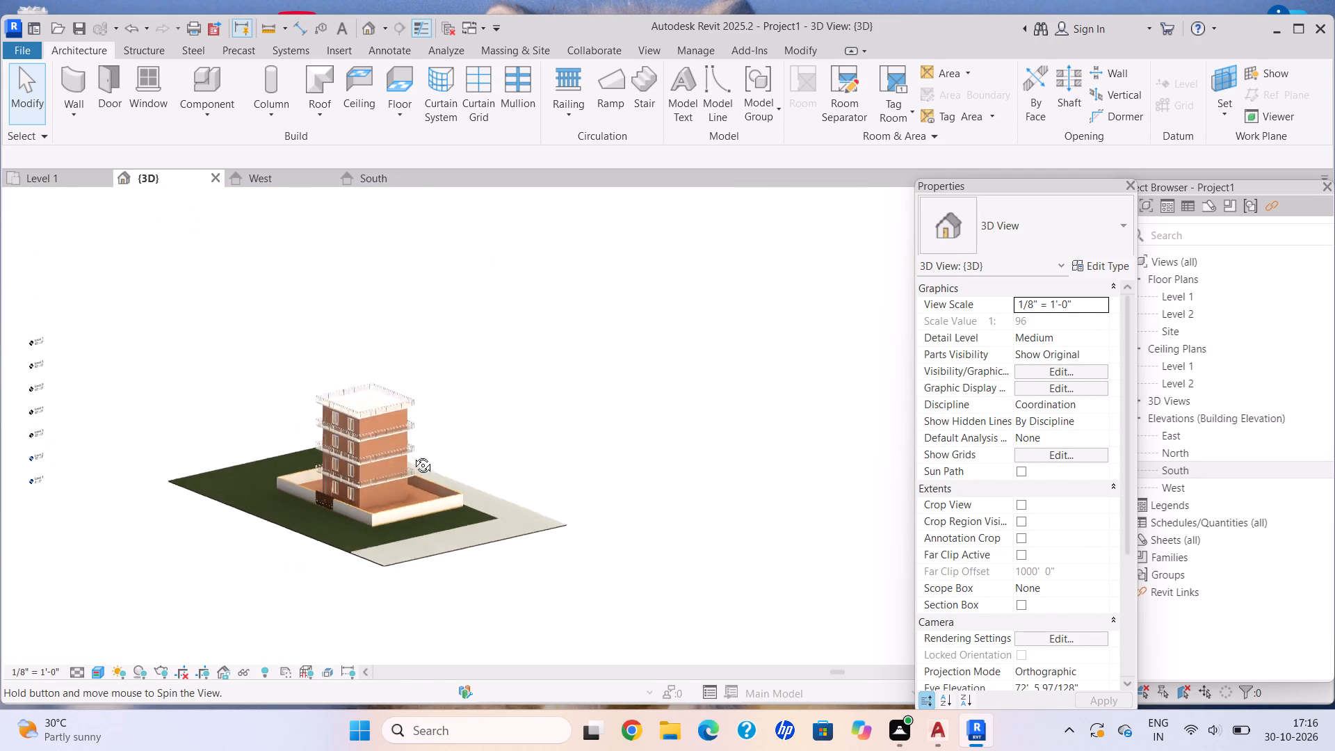
middle_click_drag(412, 455, 469, 541, "shift")
middle_click_drag(372, 536, 511, 517)
scroll(434, 522, "up", 10)
middle_click_drag(438, 509, 500, 451, "shift")
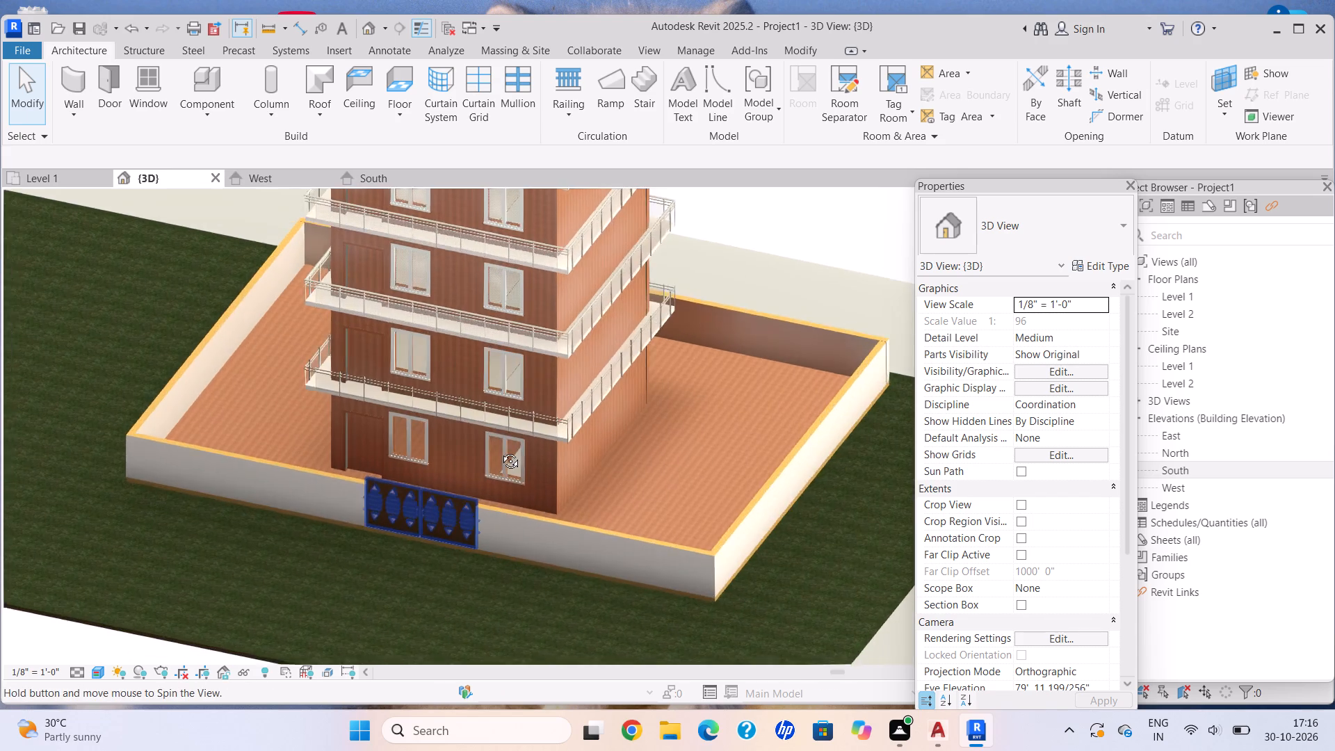
middle_click_drag(500, 451, 585, 426, "shift")
scroll(436, 509, "down", 1)
middle_click_drag(437, 508, 579, 292)
middle_click_drag(467, 487, 434, 510, "shift")
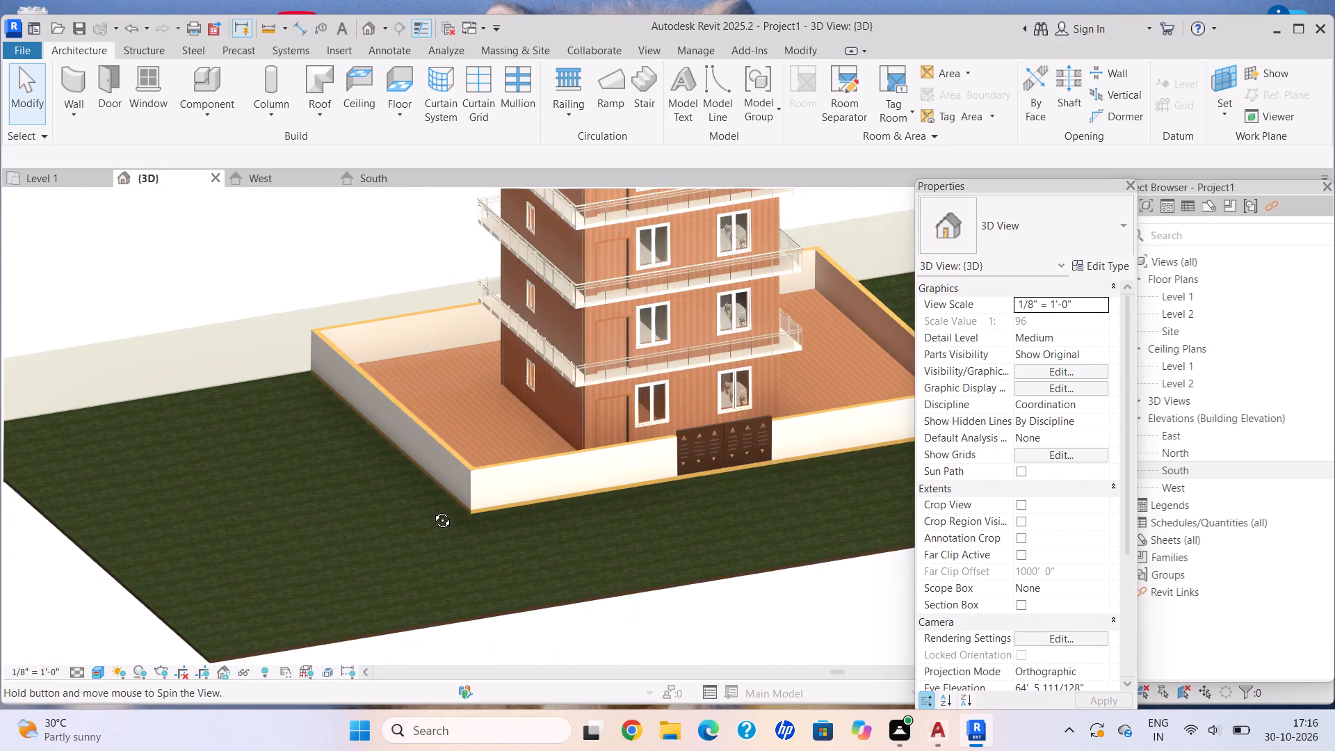
middle_click_drag(442, 513, 428, 511, "shift")
scroll(425, 509, "down", 1, "shift")
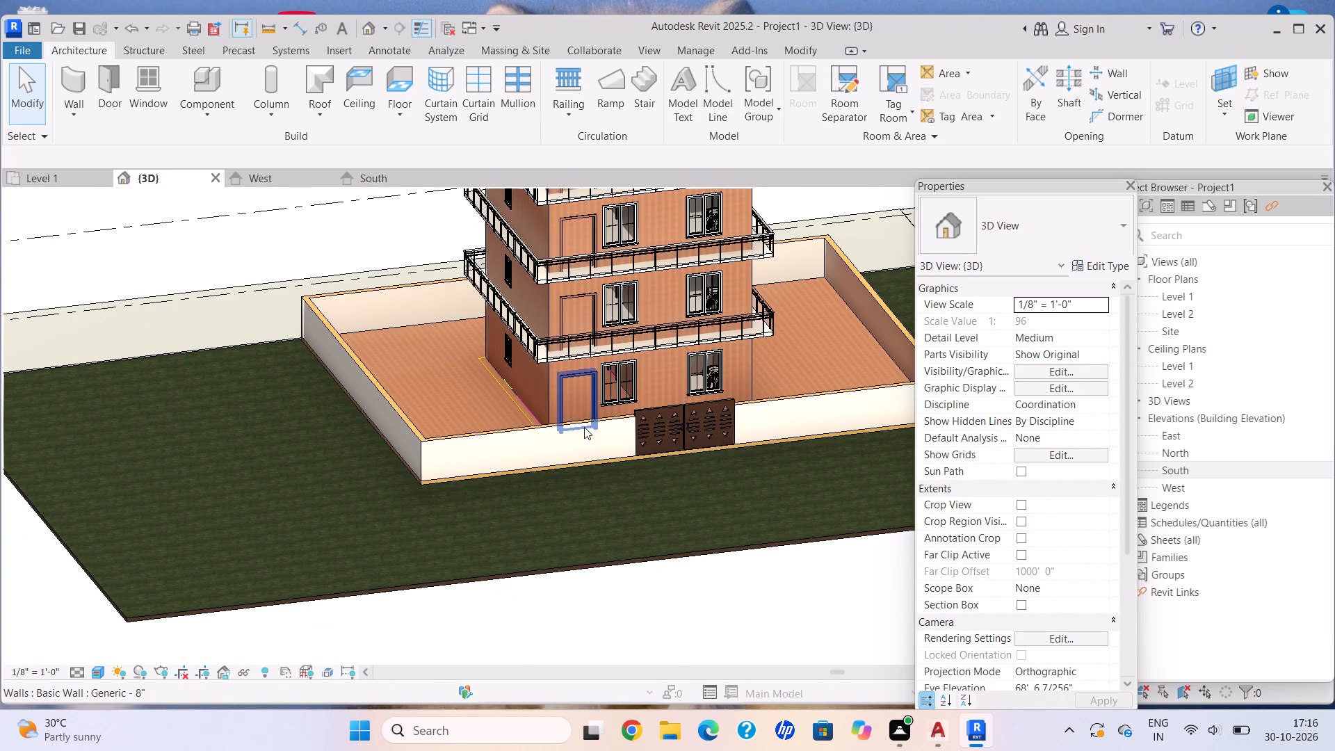
middle_click_drag(581, 445, 686, 471)
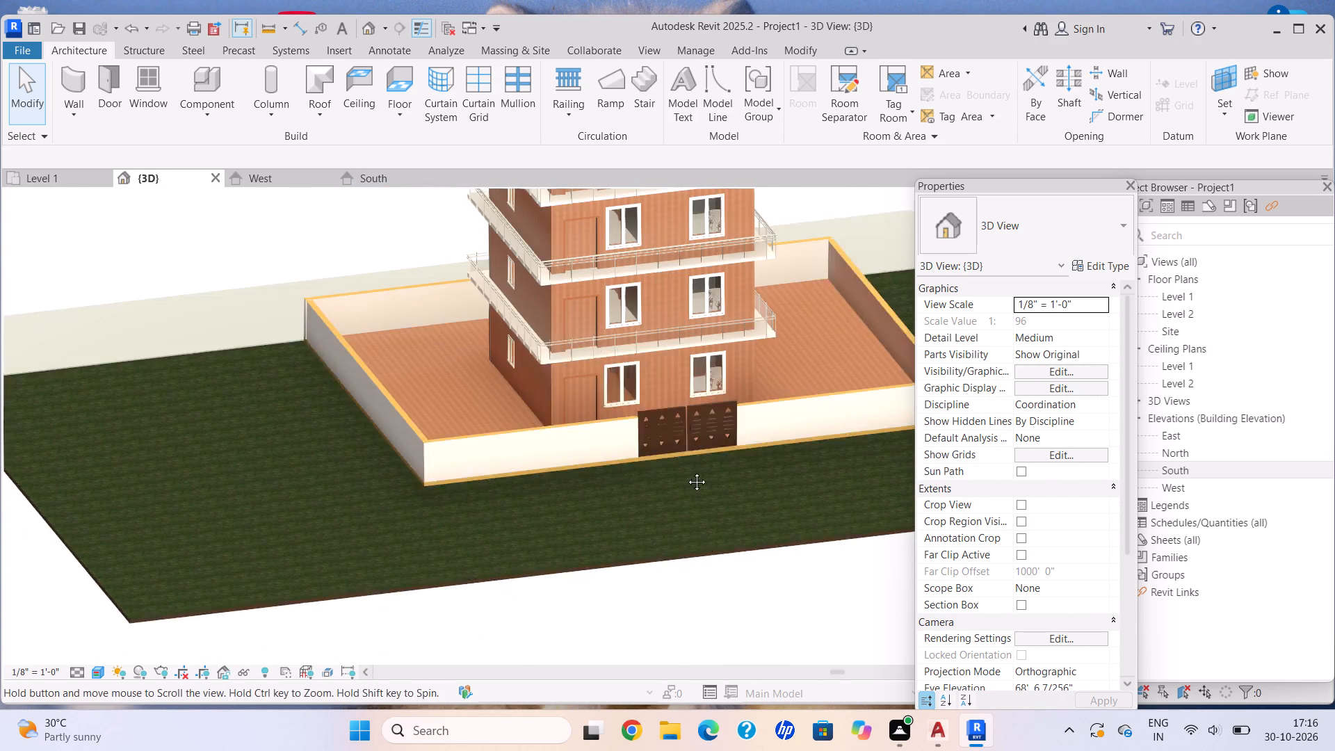
middle_click_drag(686, 471, 697, 472)
middle_click_drag(677, 474, 636, 478)
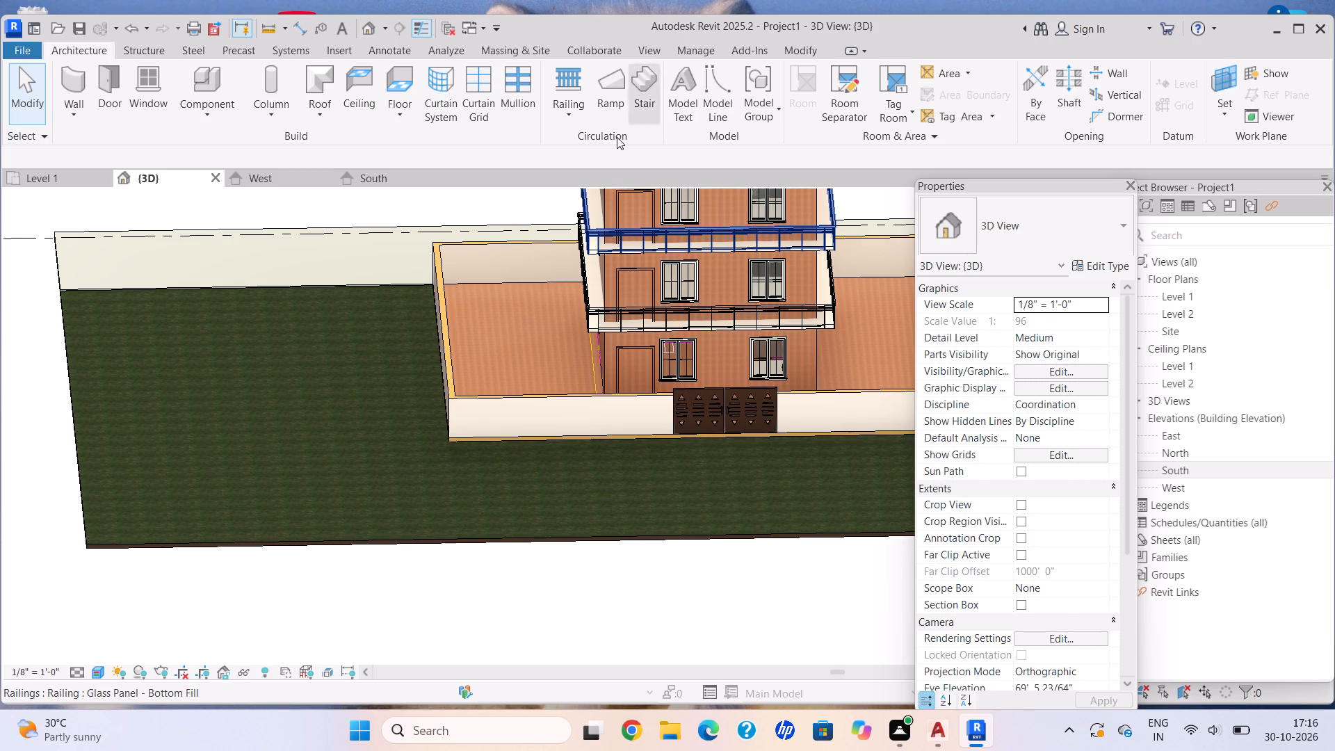
middle_click_drag(316, 339, 331, 350, "shift")
middle_click_drag(269, 377, 357, 362)
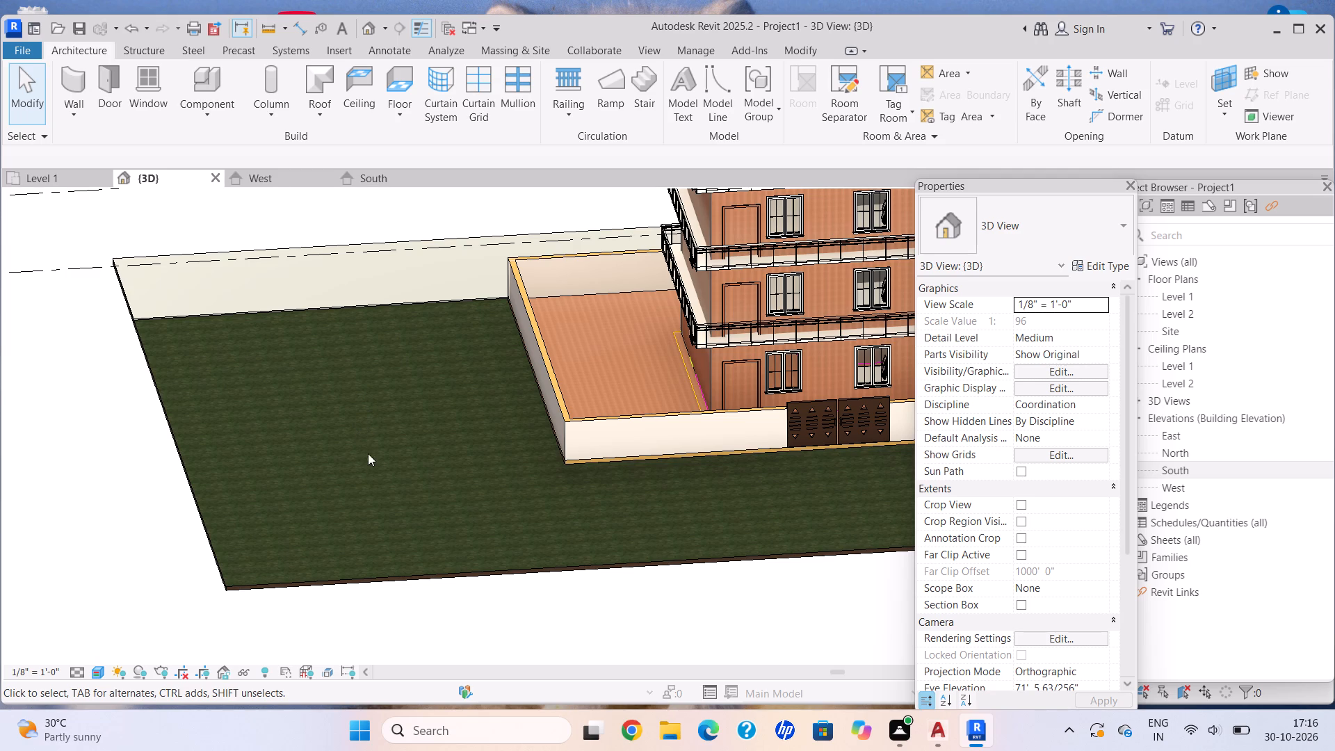
scroll(460, 446, "down", 3)
middle_click_drag(486, 441, 553, 433)
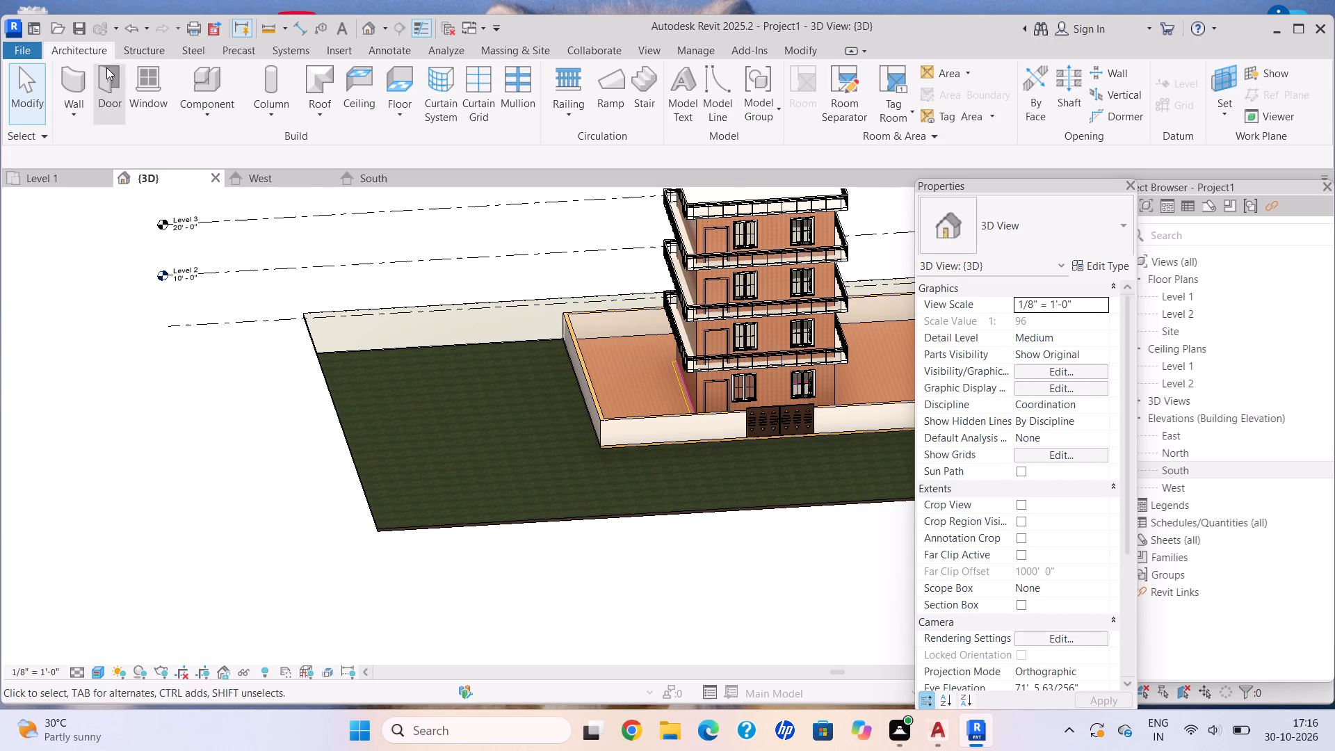
scroll(472, 282, "down", 1)
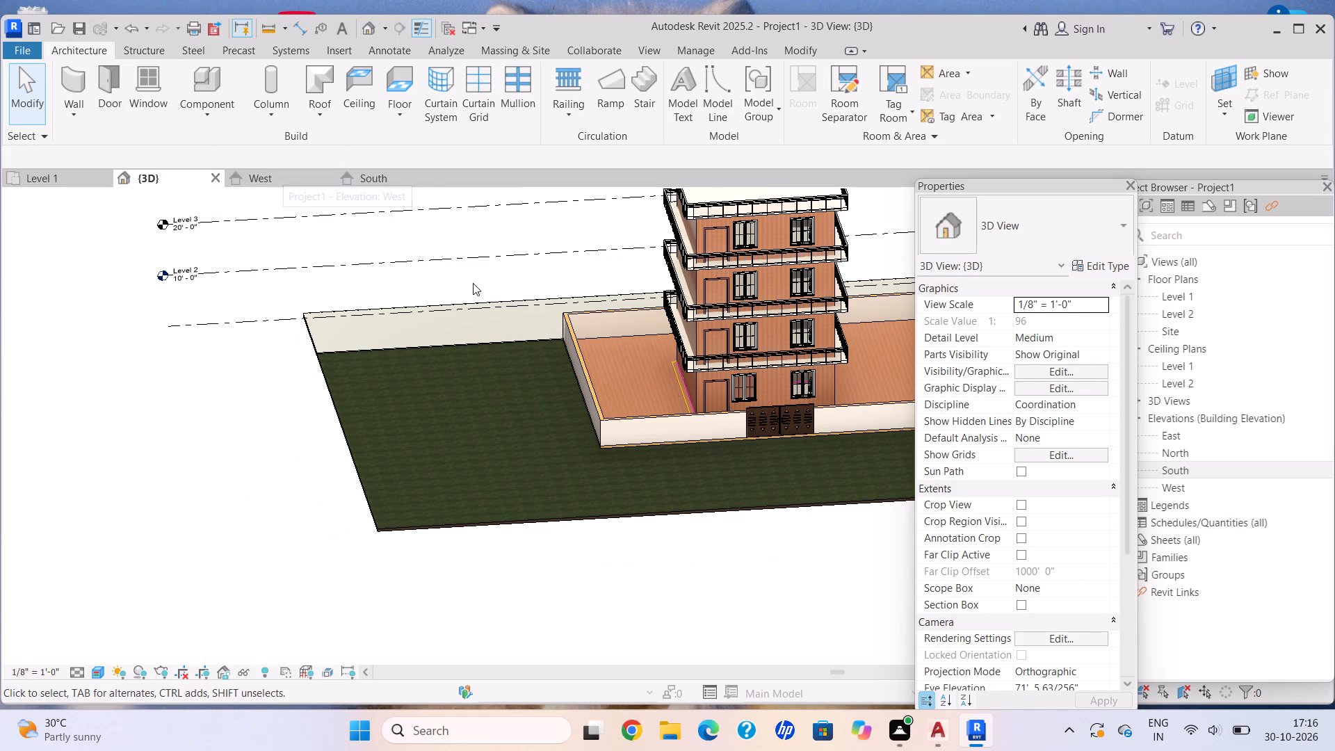
scroll(473, 283, "down", 2)
middle_click_drag(474, 285, 458, 286)
middle_click_drag(451, 286, 439, 286)
scroll(706, 344, "up", 4)
scroll(604, 375, "up", 6)
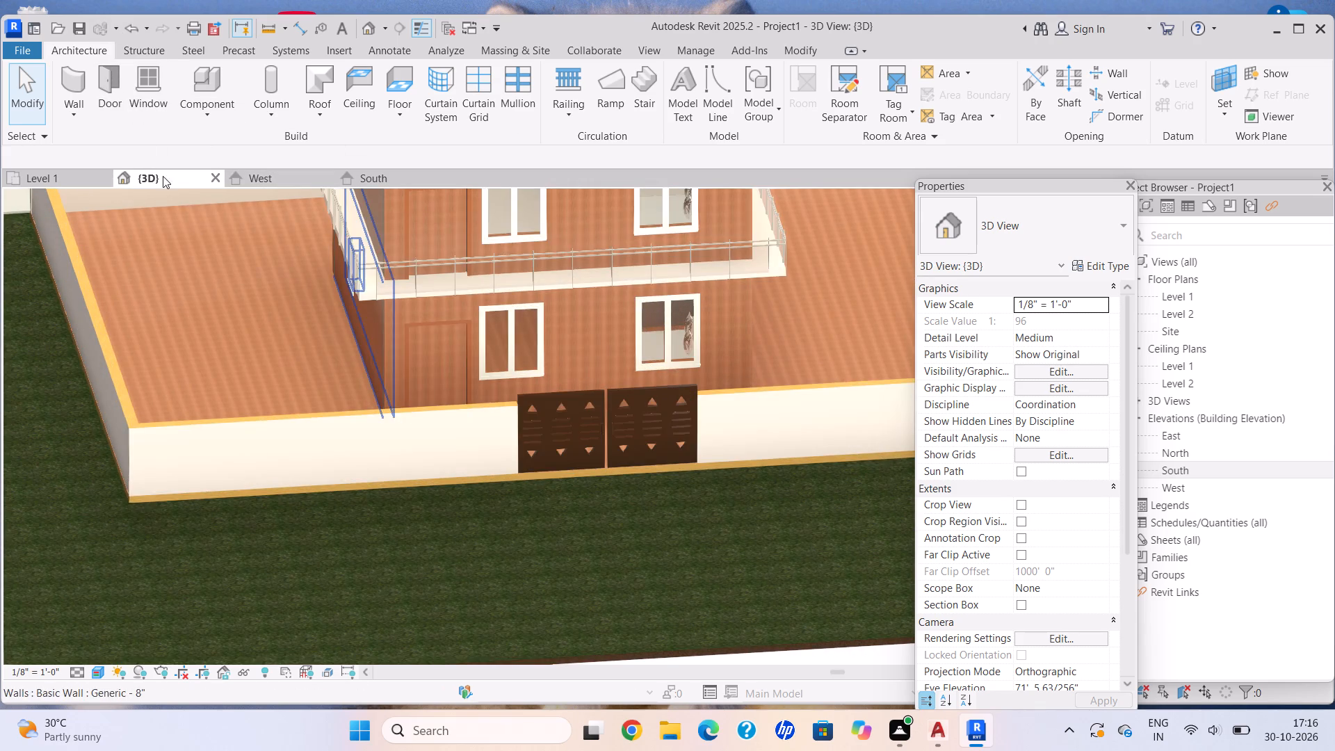
Start a wall reveal and set the Reveal type's profile to Reveal-Brick Course : 1 Brick.
left_click(79, 114)
left_click(136, 286)
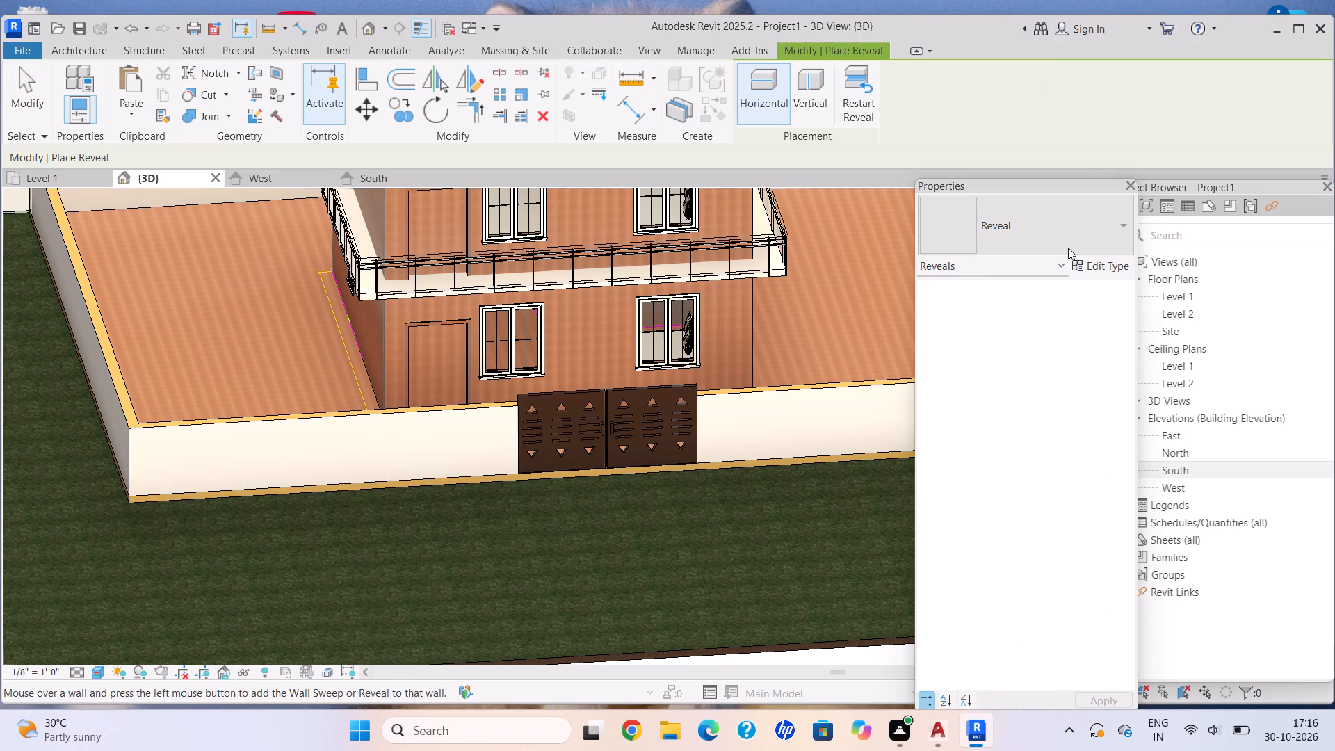
left_click(1107, 266)
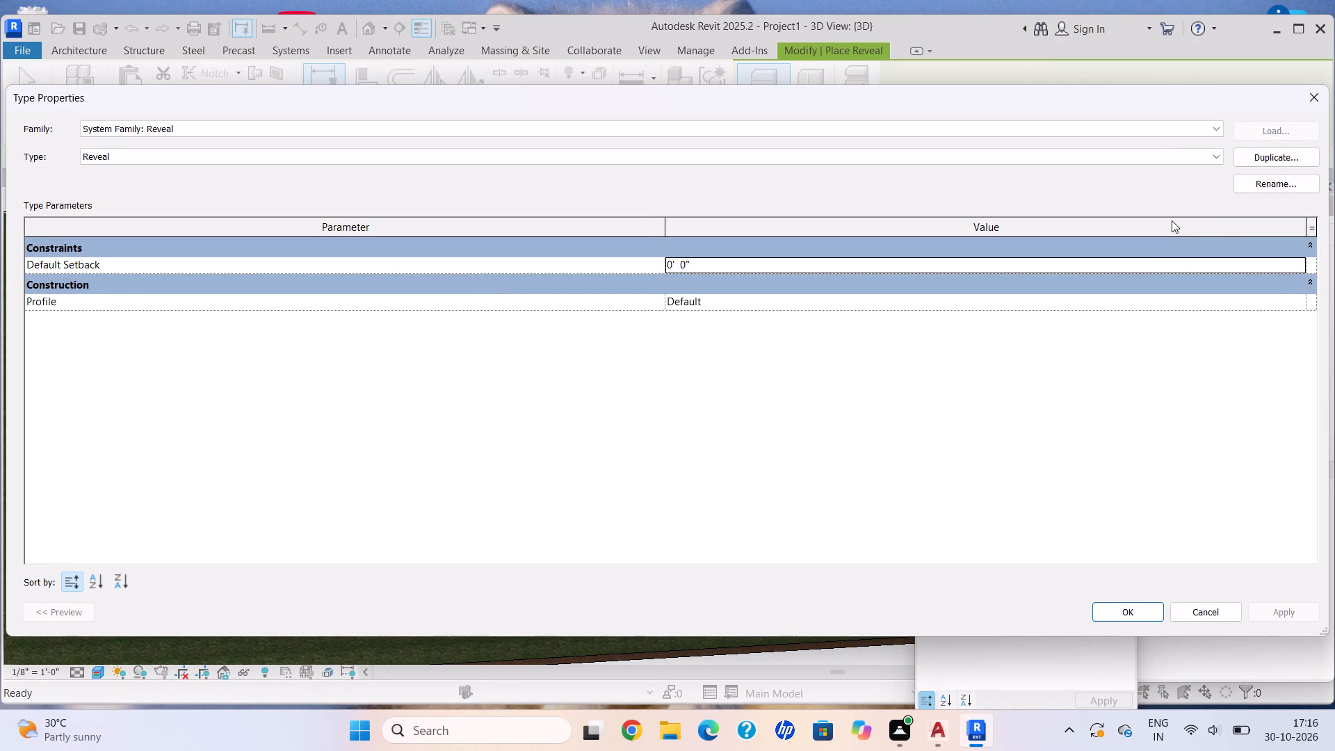
left_click(1297, 303)
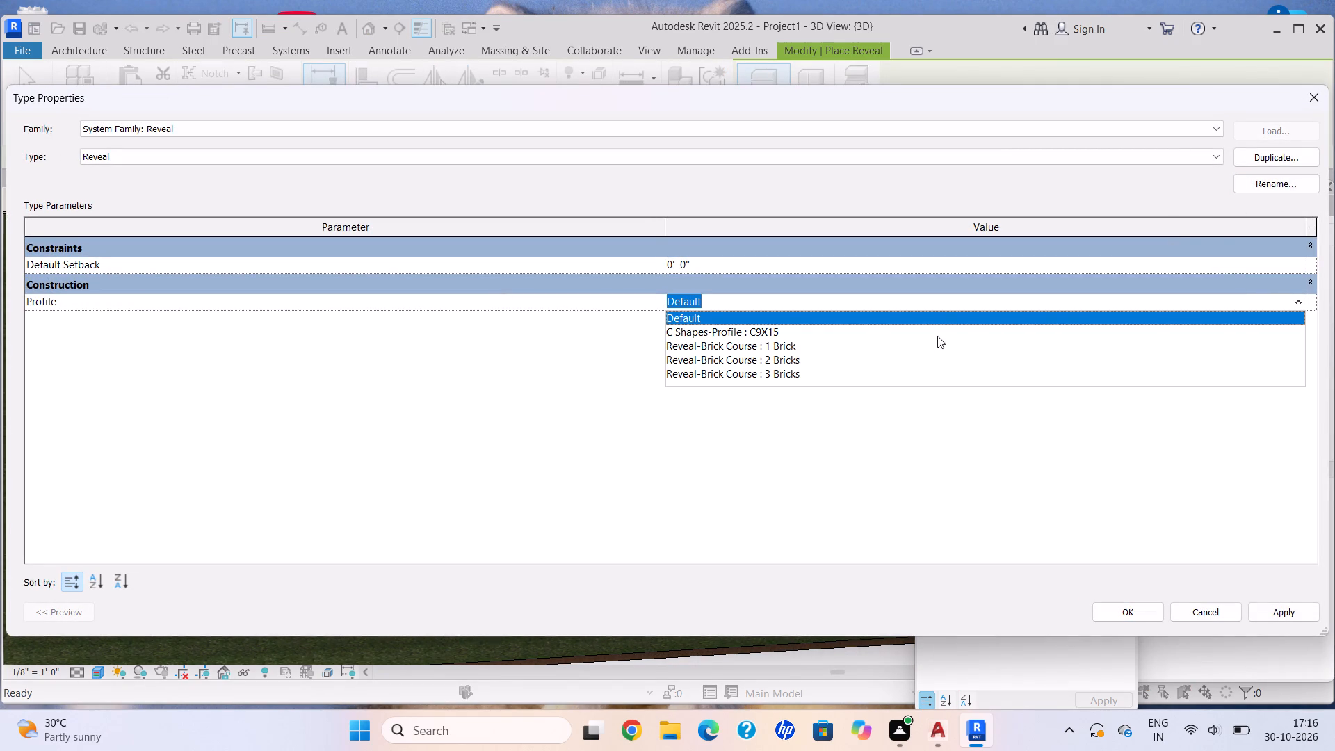
left_click(803, 348)
left_click(1277, 613)
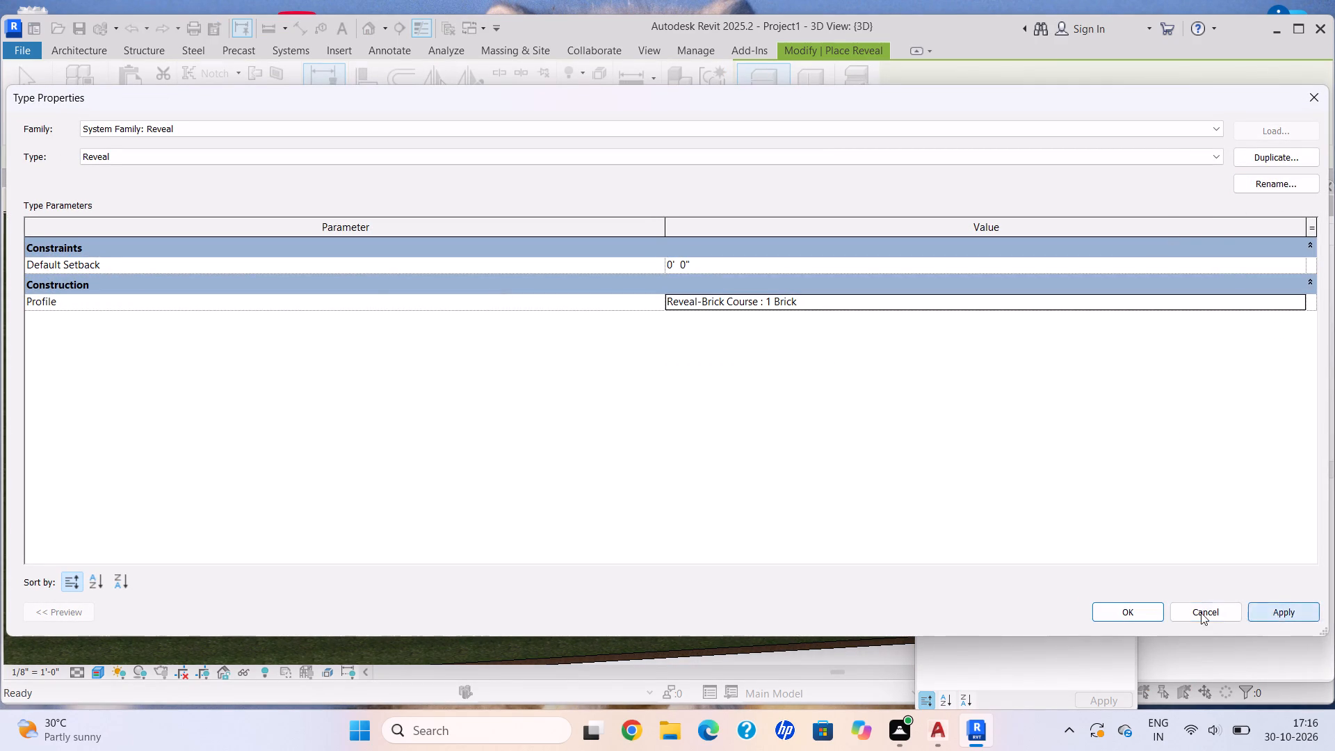
left_click(1134, 613)
Place horizontal reveals along the base of the front compound wall on both sides of the gate, about 3 inches above Level 1.
scroll(610, 419, "down", 1)
middle_click_drag(597, 423, 453, 409)
scroll(485, 410, "down", 1)
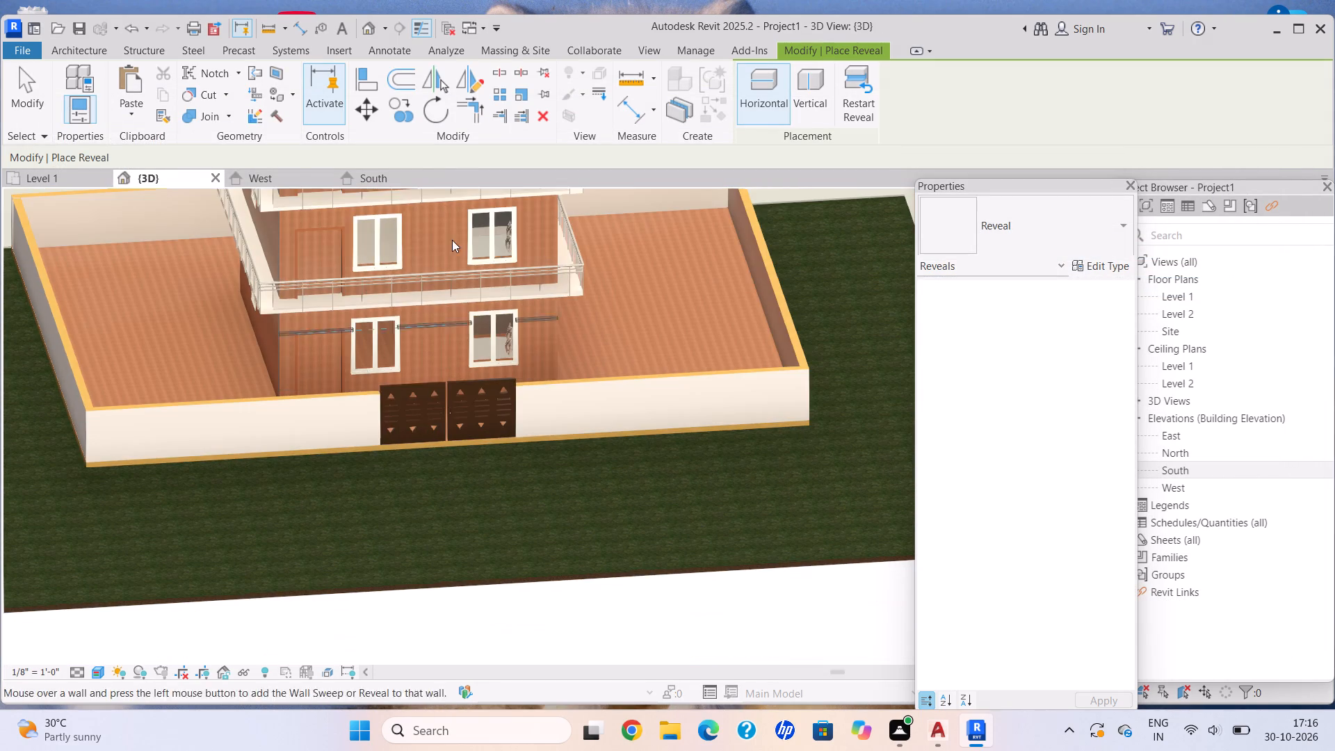
scroll(105, 63, "down", 2)
scroll(215, 453, "up", 2)
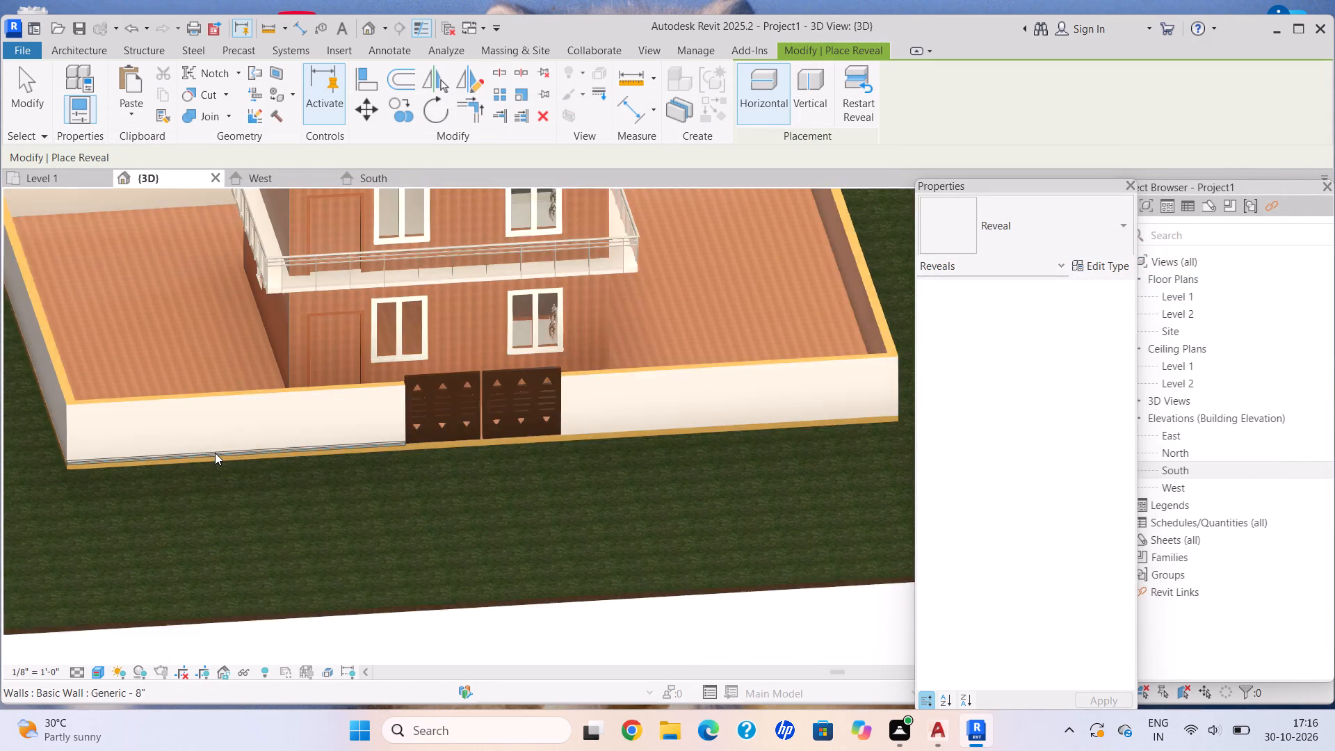
scroll(215, 453, "up", 9)
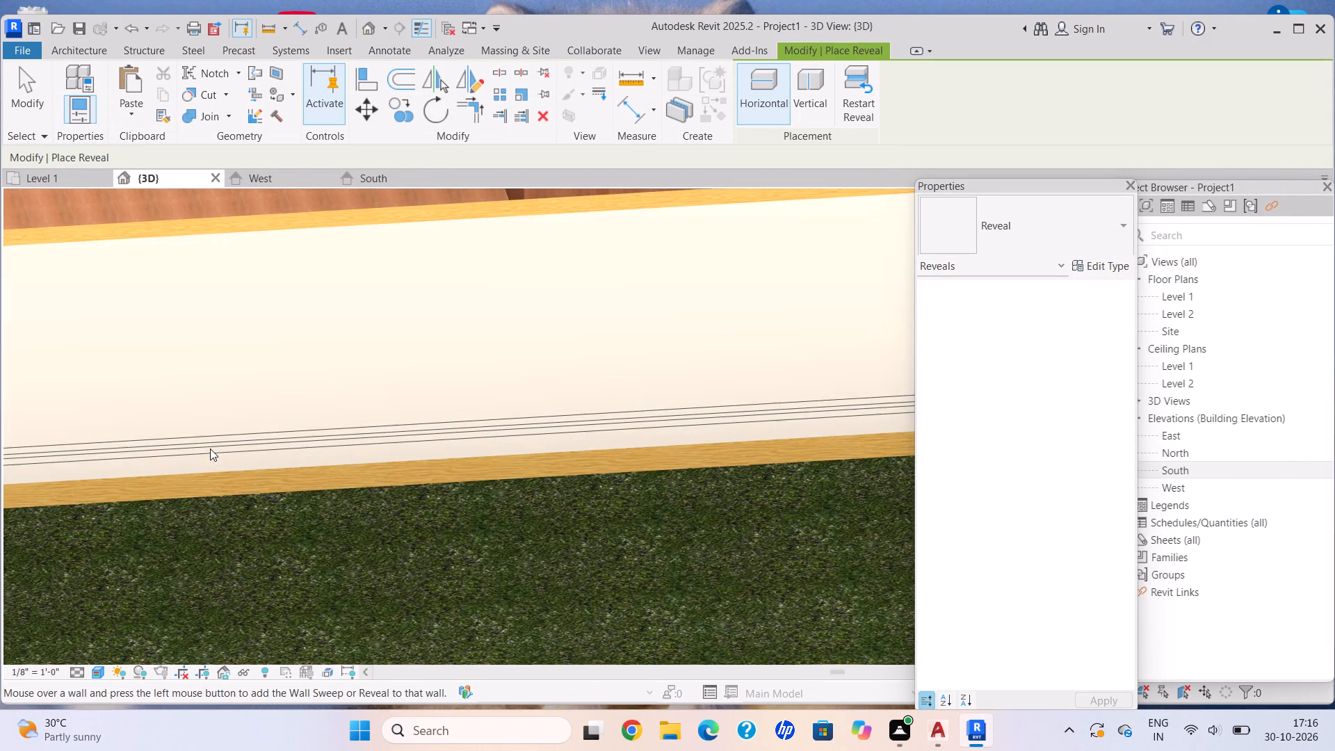
left_click(210, 461)
scroll(266, 492, "down", 2)
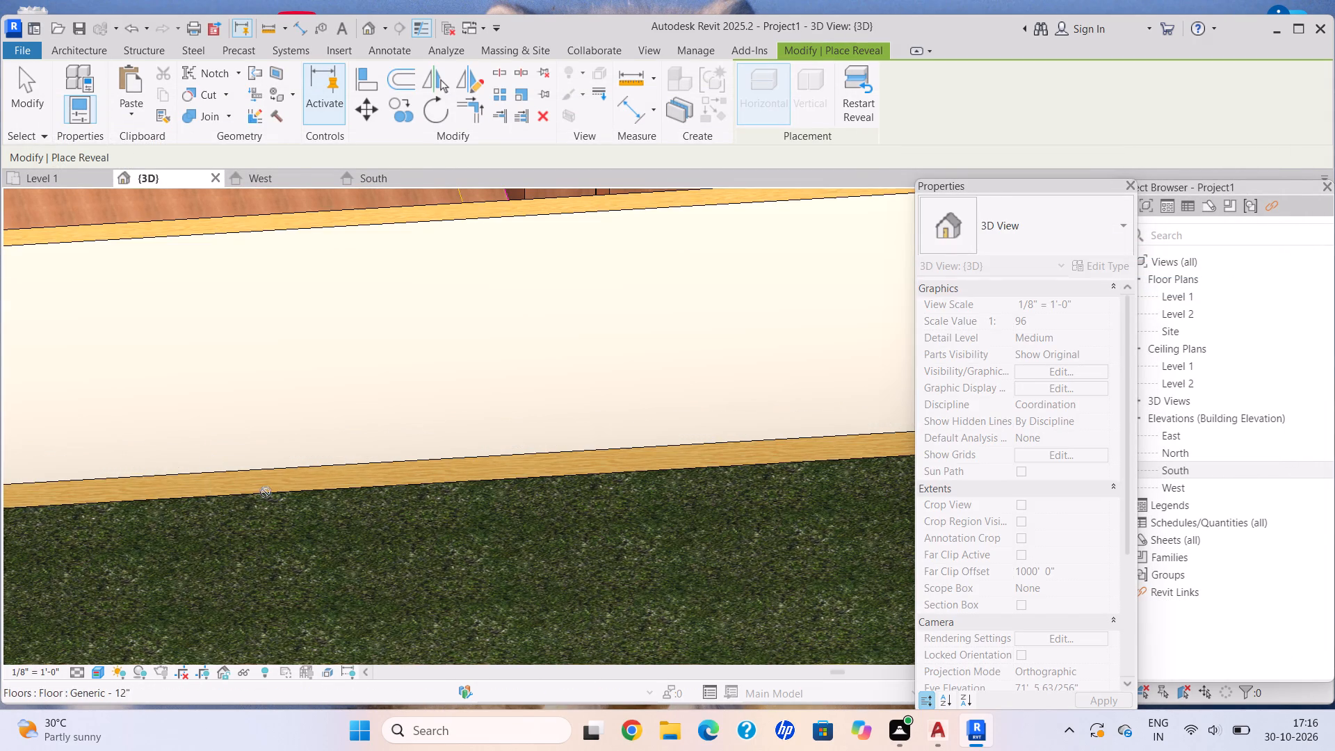
scroll(266, 492, "down", 13)
scroll(291, 495, "up", 1)
middle_click_drag(291, 494, 232, 461, "shift")
scroll(454, 414, "up", 2)
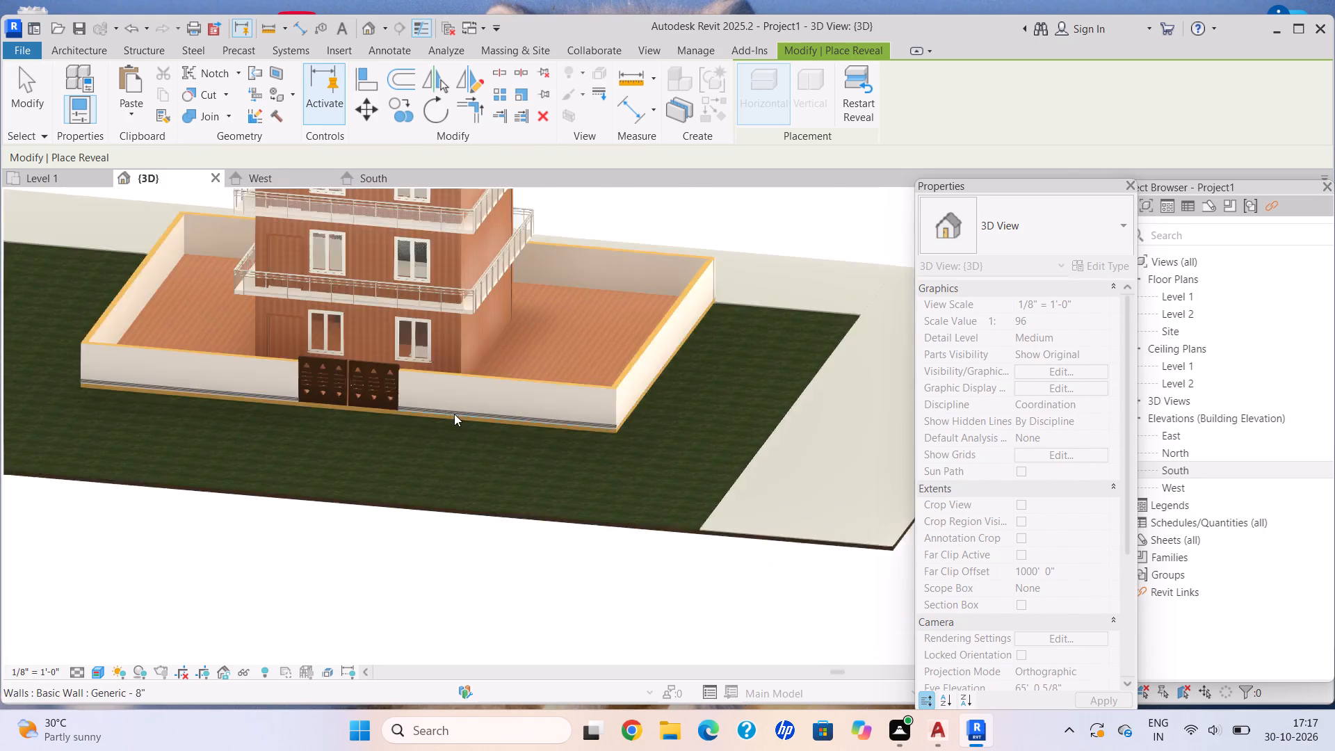
scroll(454, 414, "up", 14)
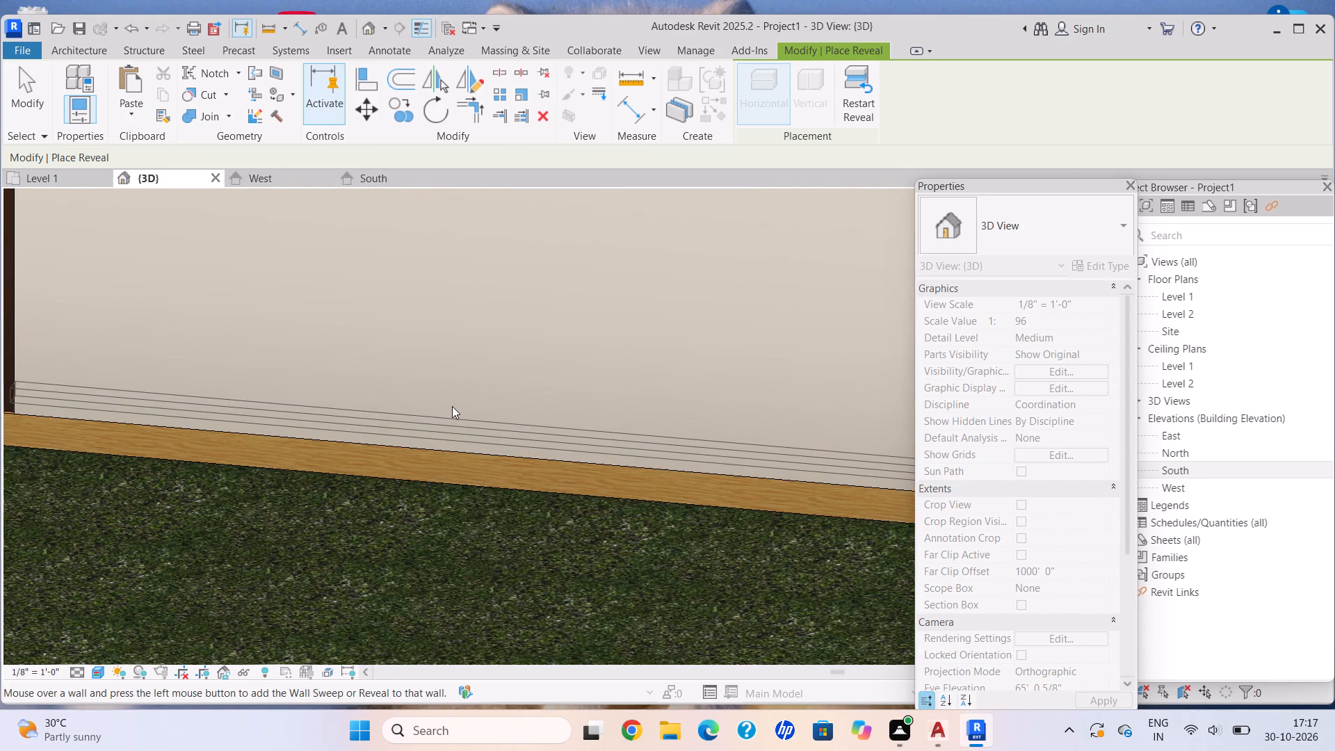
left_click(453, 420)
Continue the horizontal base reveal along the adjoining side compound wall, aligned with the front wall's reveal.
scroll(446, 464, "down", 13)
middle_click_drag(461, 455, 446, 449, "shift")
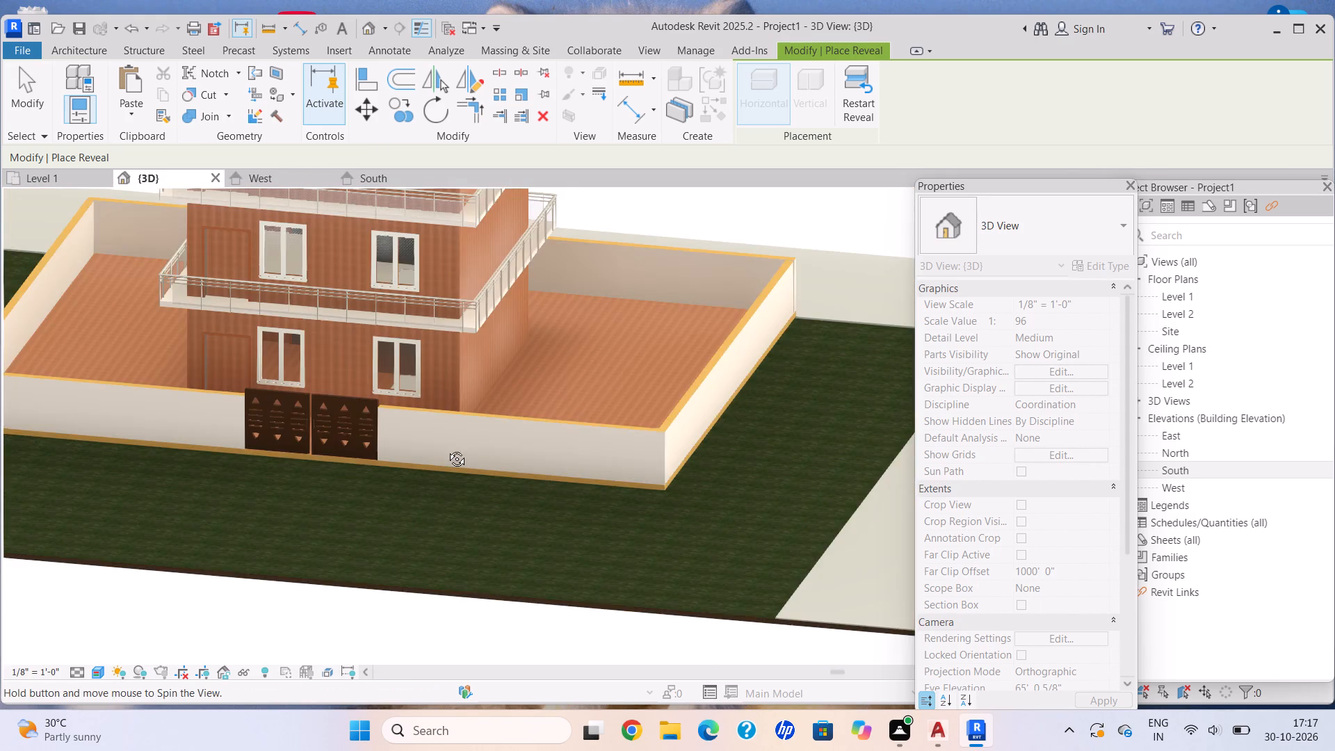
middle_click_drag(446, 449, 368, 453, "shift")
middle_click_drag(384, 430, 174, 478)
scroll(192, 474, "up", 1)
scroll(474, 445, "up", 5)
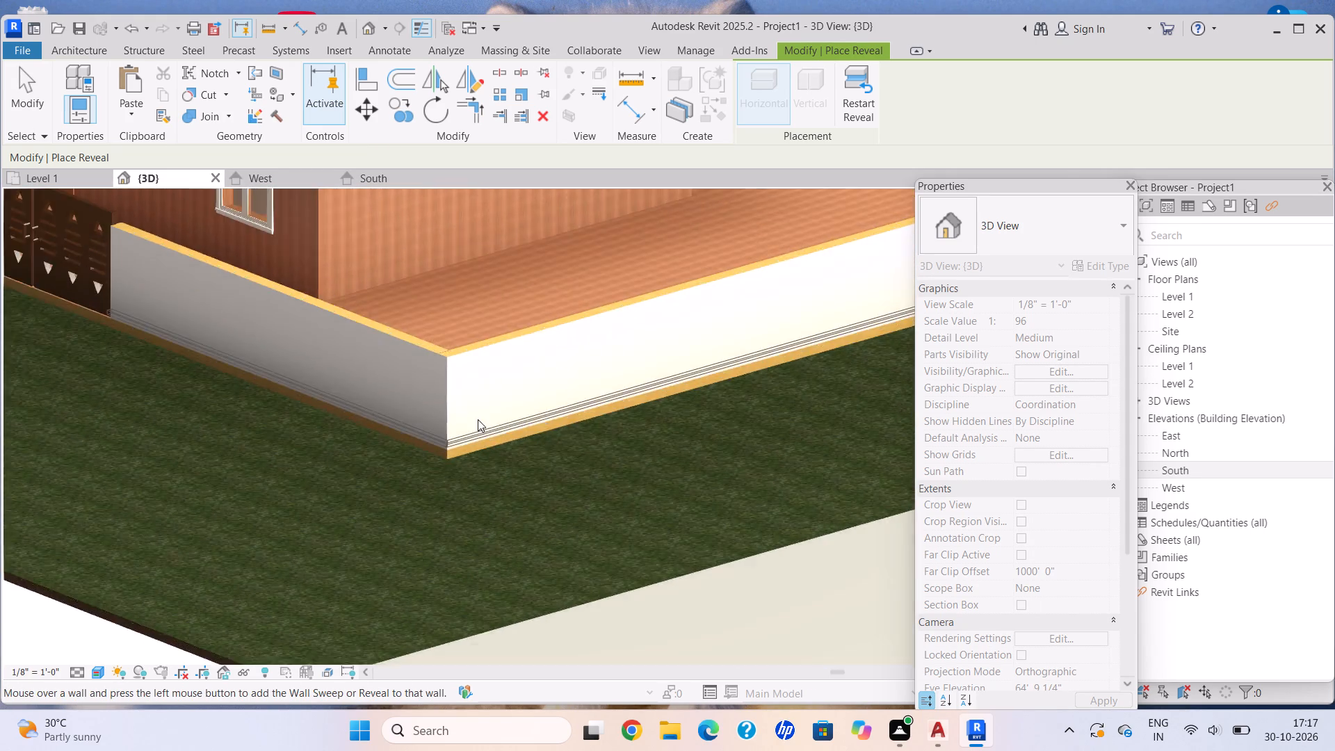
scroll(478, 419, "up", 9)
left_click(455, 459)
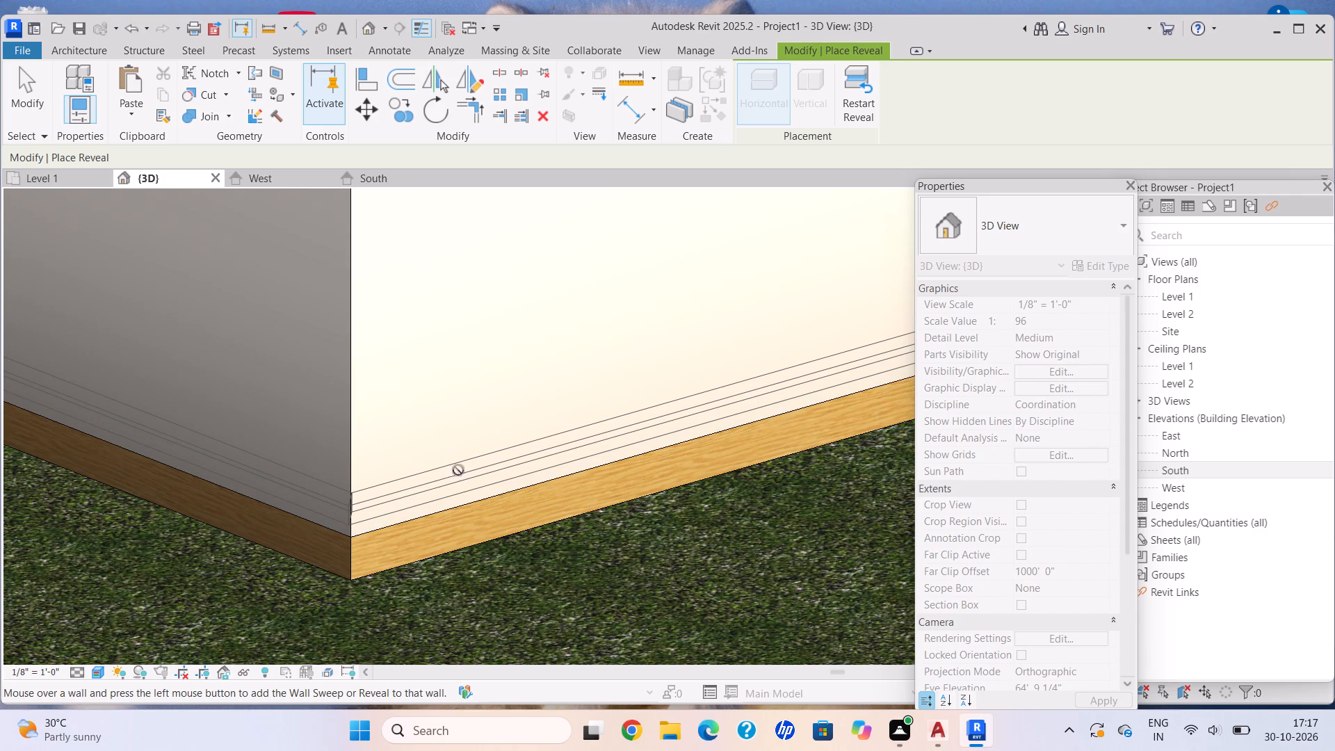
Continue the base reveal along the wood-finished rear compound wall opposite the gate.
scroll(464, 491, "down", 14)
middle_click_drag(455, 456, 294, 462)
scroll(551, 453, "down", 2)
middle_click_drag(551, 453, 192, 439)
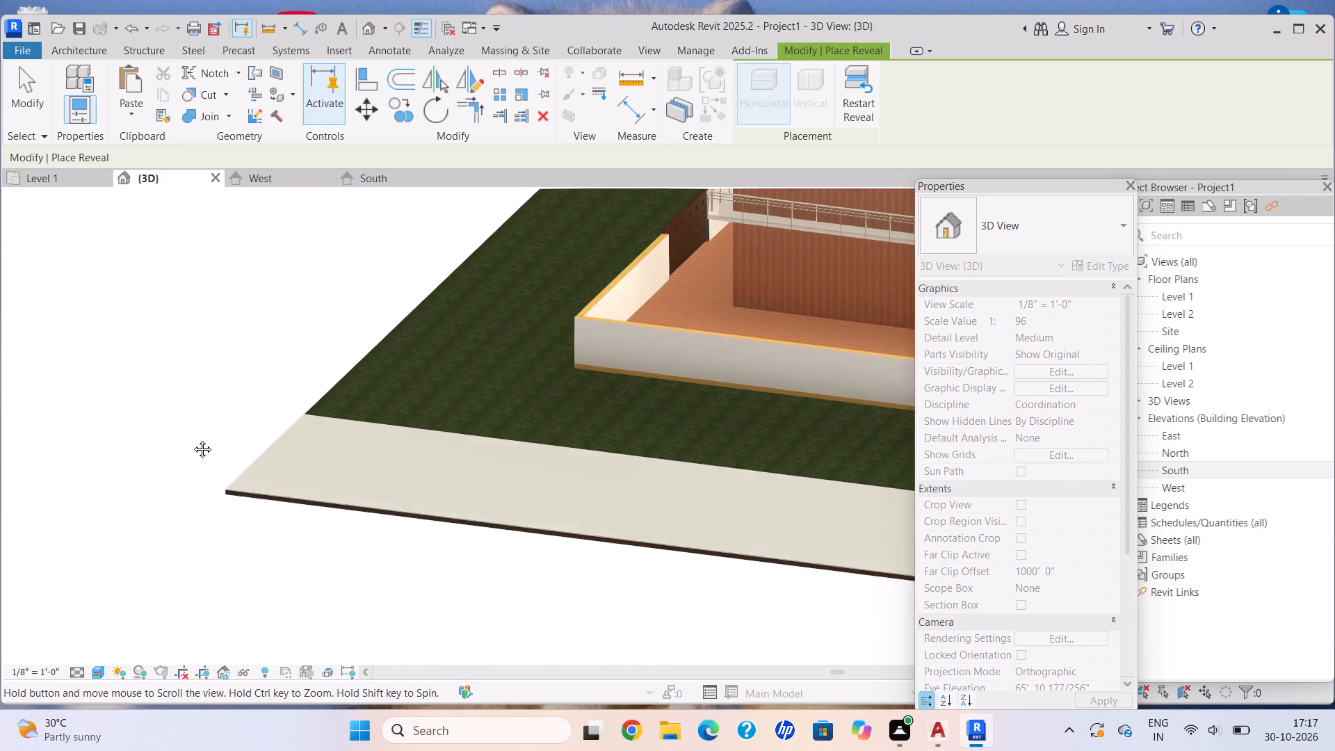
middle_click_drag(192, 439, 159, 446)
middle_click_drag(680, 448, 595, 422, "shift")
middle_click_drag(627, 414, 352, 419)
scroll(581, 483, "up", 2)
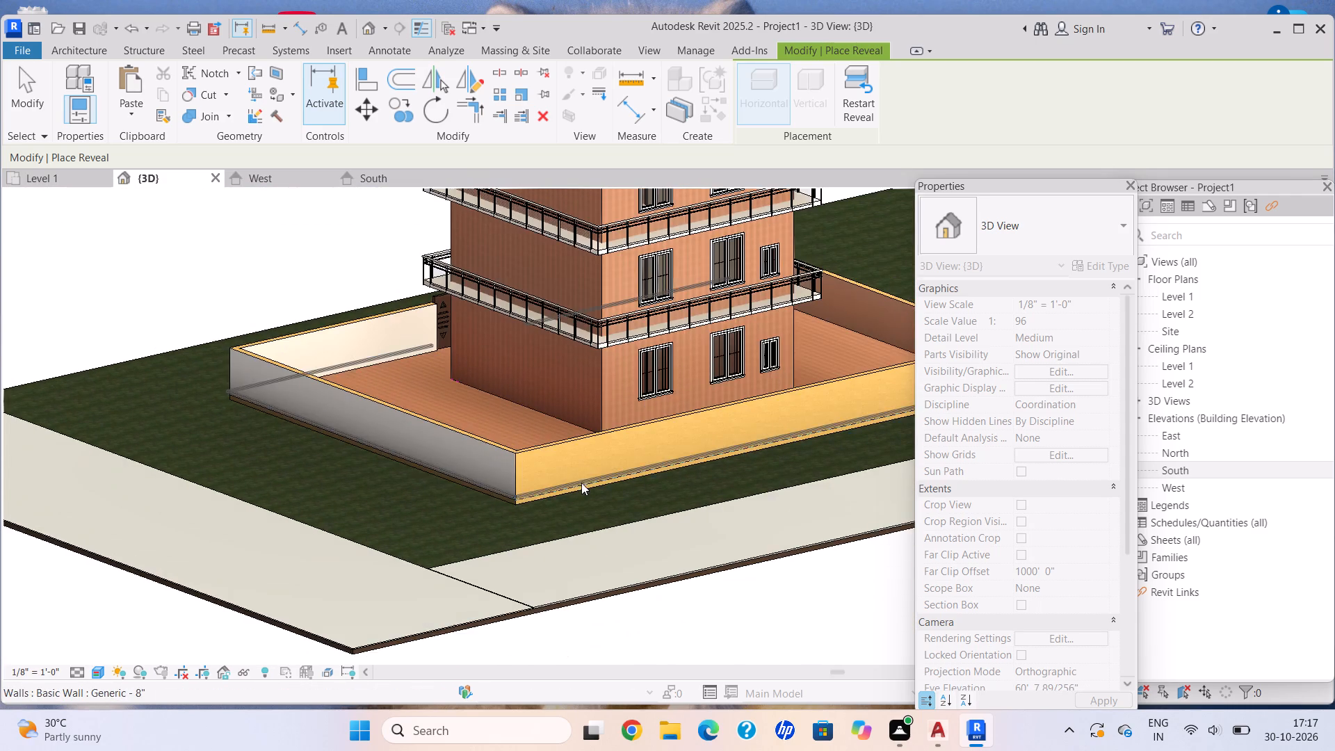
scroll(581, 483, "up", 13)
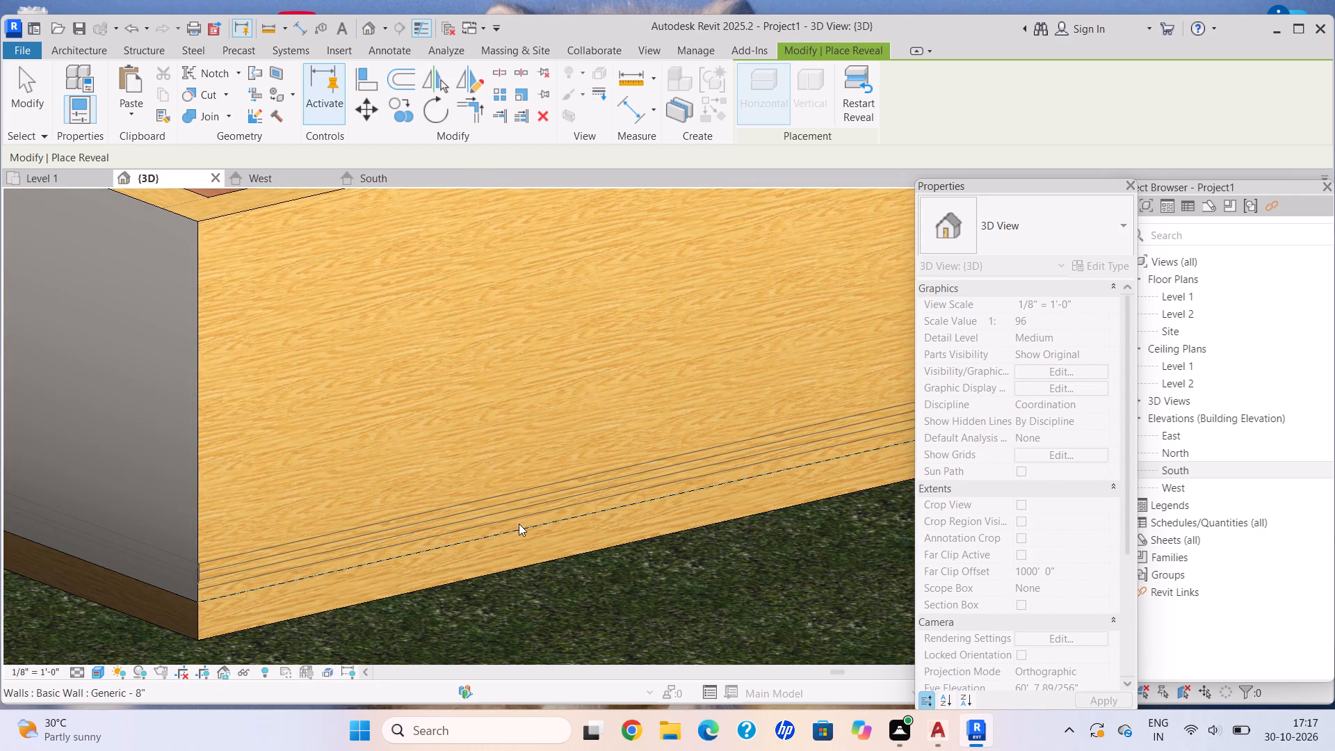
left_click(519, 524)
Add the base reveal to the remaining side compound wall and finish placing reveals.
scroll(516, 540, "down", 14)
middle_click_drag(517, 531, 494, 510)
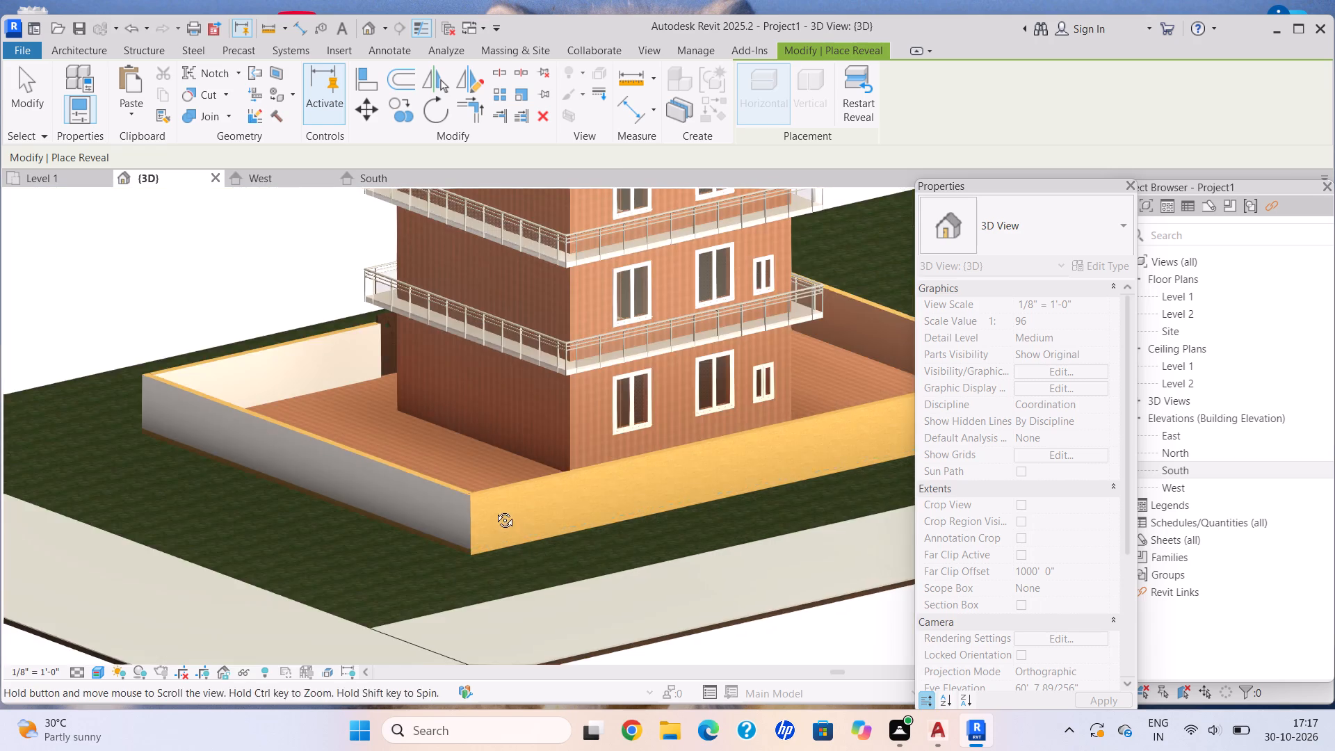
middle_click_drag(494, 510, 316, 499)
middle_click_drag(502, 520, 464, 257)
middle_click_drag(498, 420, 467, 424, "shift")
scroll(492, 446, "up", 10)
left_click(569, 527)
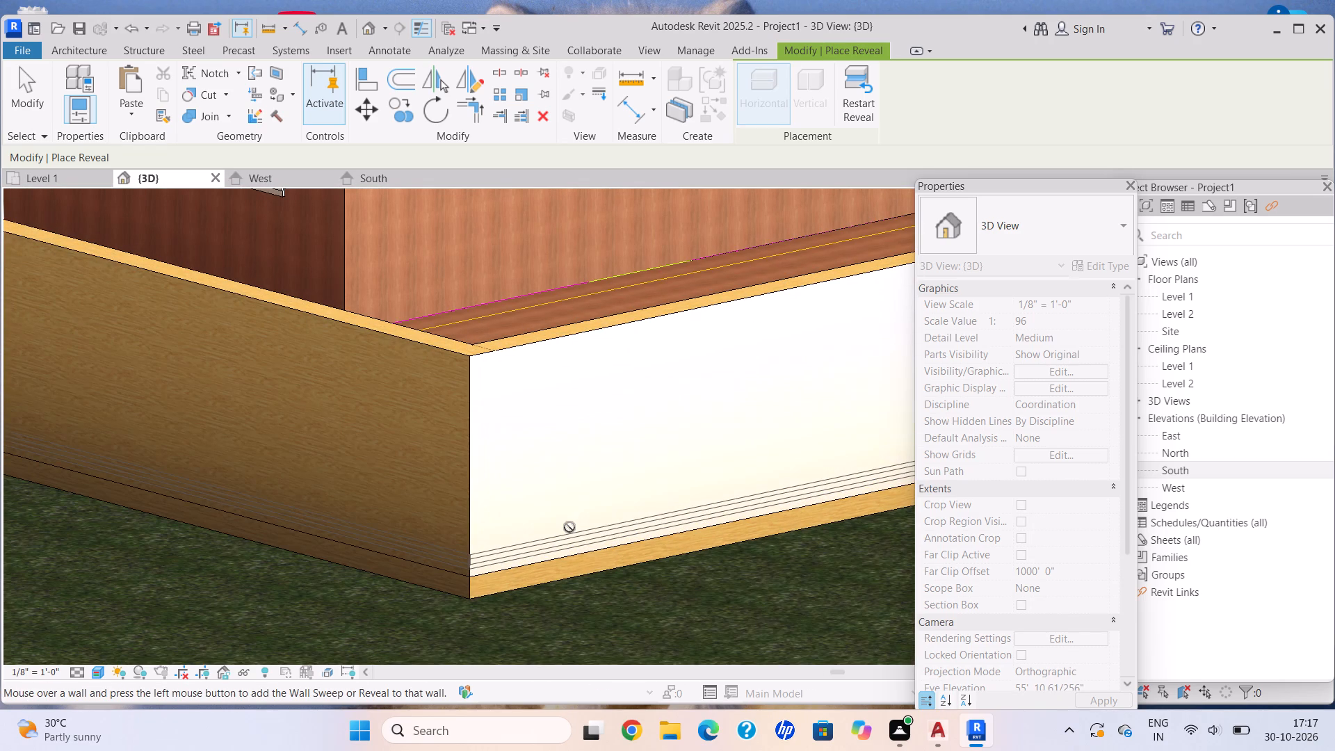
scroll(571, 535, "down", 17)
middle_click_drag(578, 531, 425, 522, "shift")
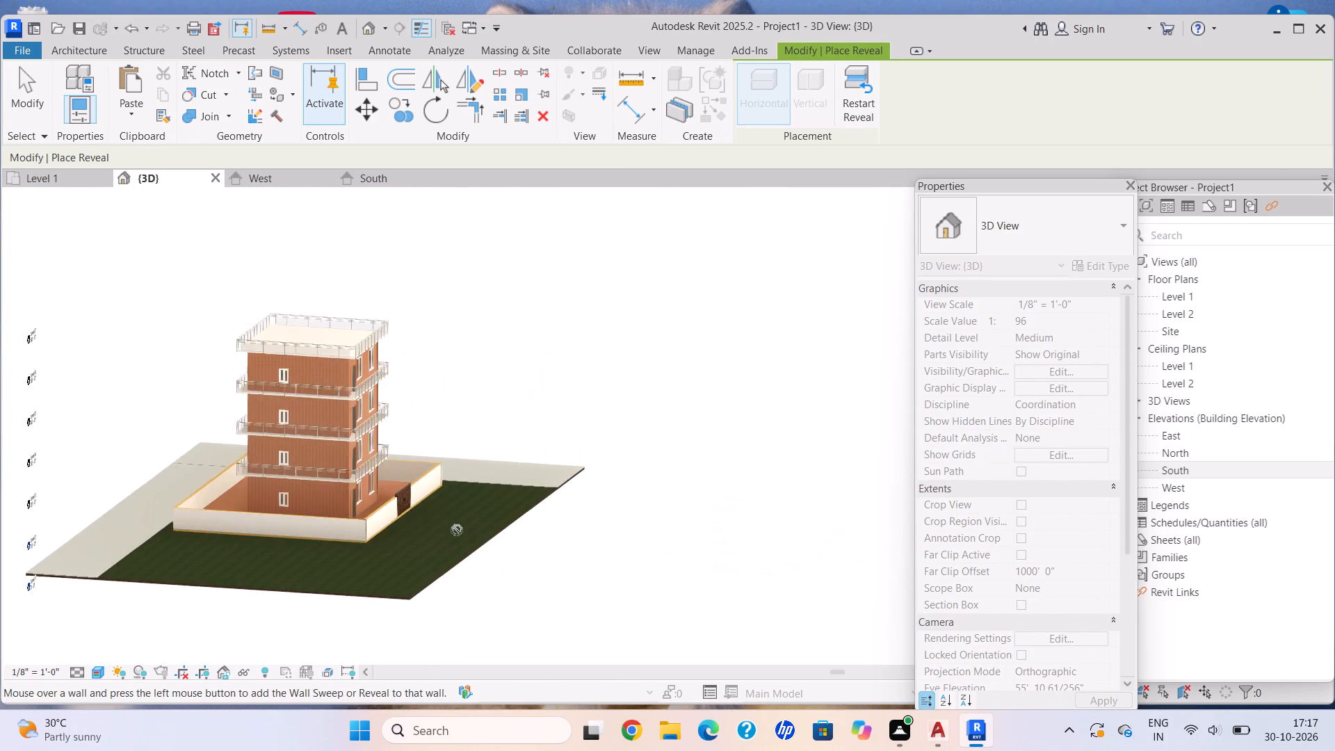
scroll(469, 527, "up", 1)
middle_click_drag(469, 527, 699, 507)
middle_click_drag(507, 541, 464, 528)
scroll(464, 528, "up", 1, "shift")
scroll(542, 490, "down", 1)
scroll(548, 484, "up", 8)
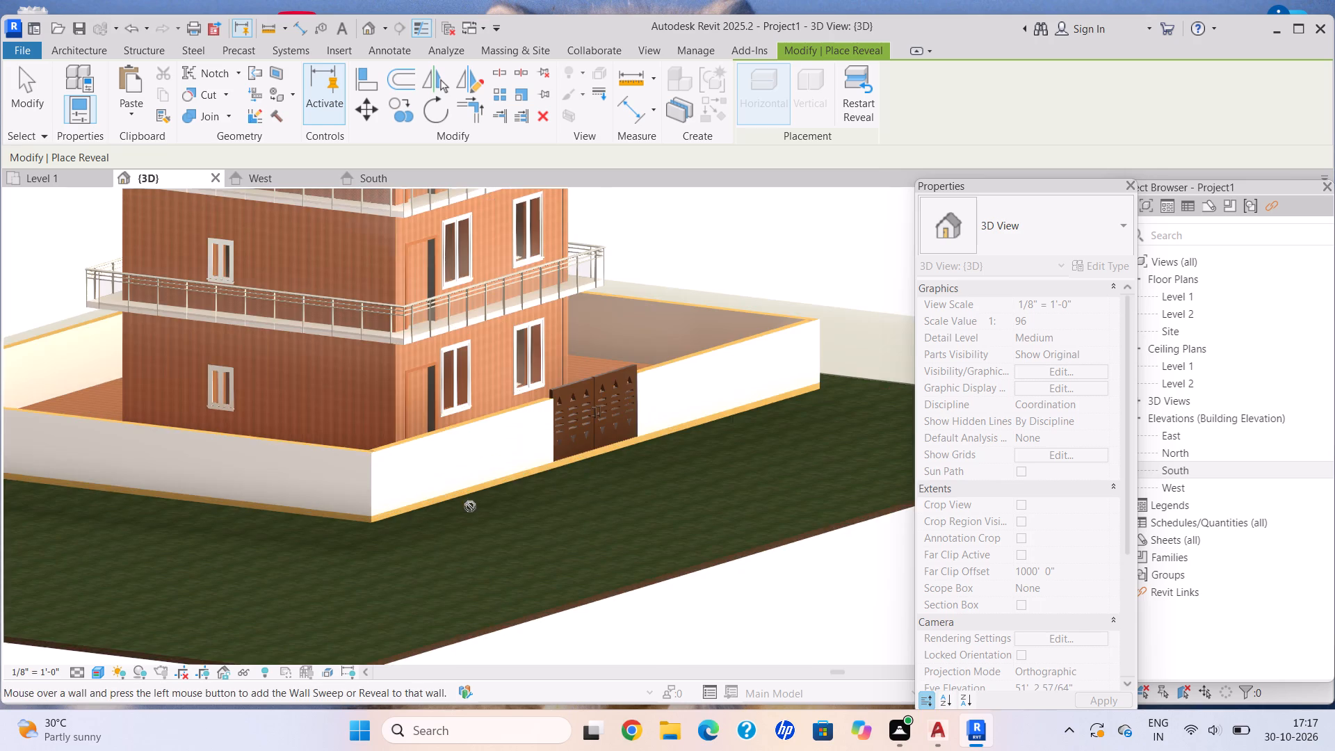
middle_click_drag(483, 512, 564, 602)
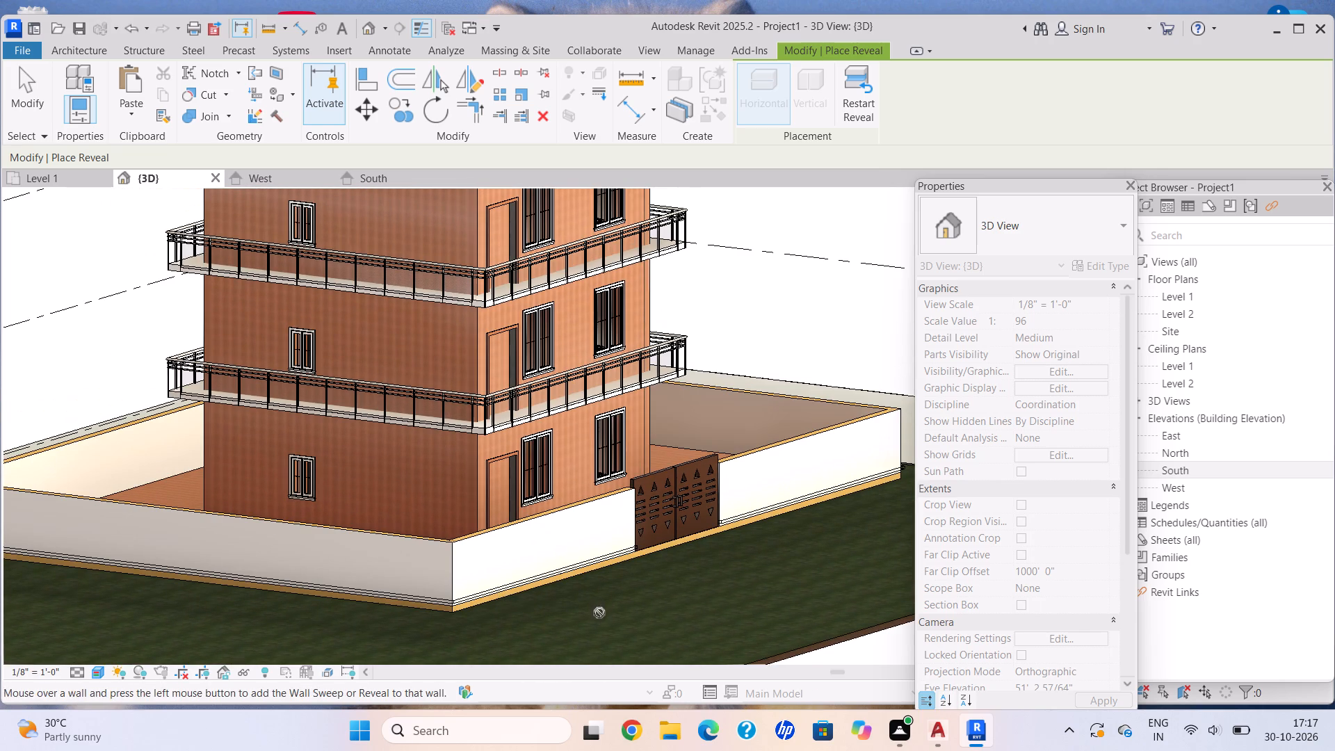
scroll(460, 600, "up", 6)
key("Escape")
key("Escape")
Copy the compound wall's base reveal upward four times at 1' spacing using multiple copy.
left_click(438, 604)
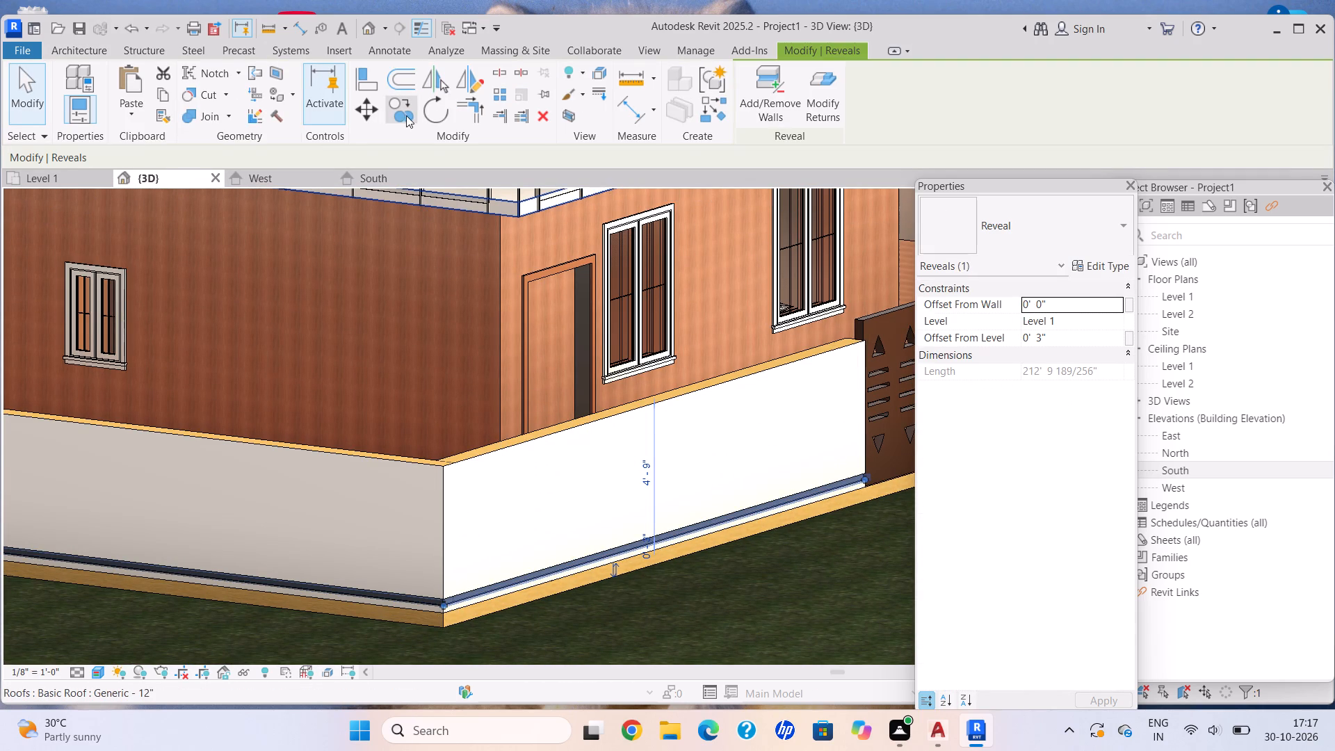
left_click(402, 111)
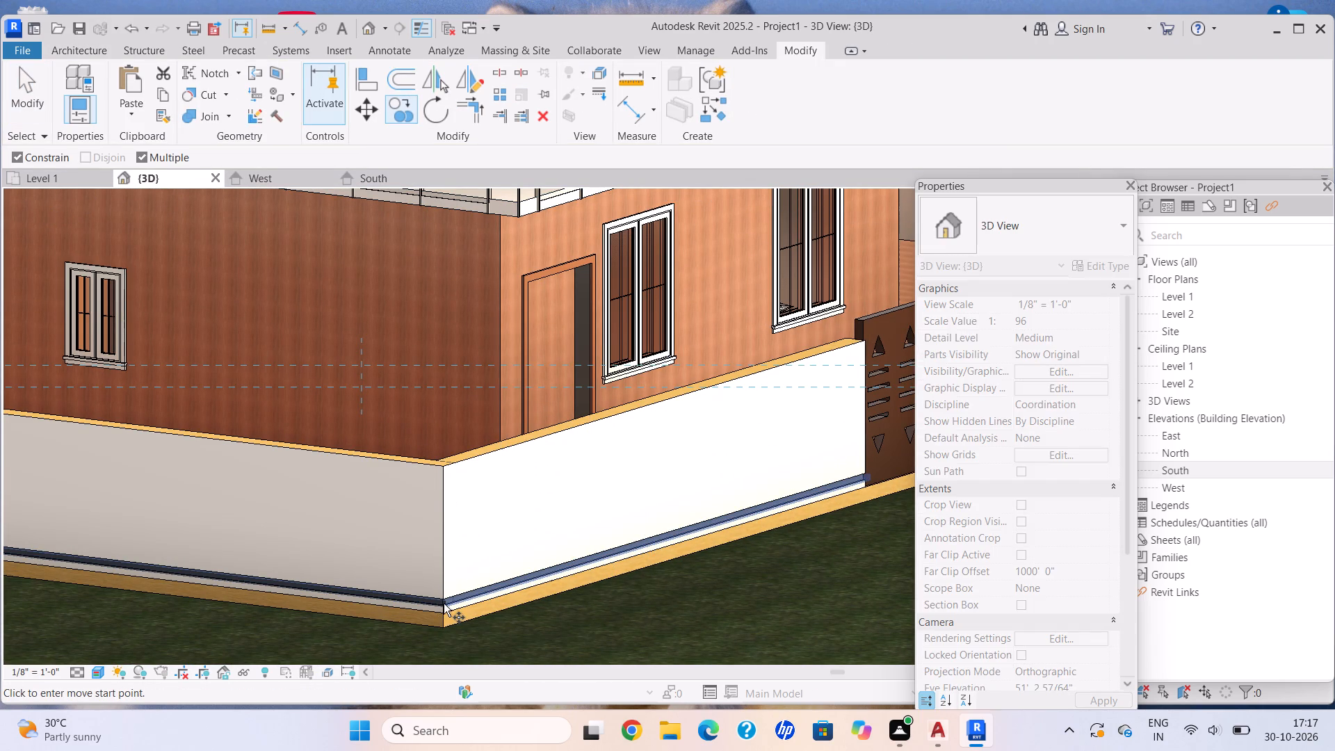
left_click(443, 604)
type("1'")
key("Return")
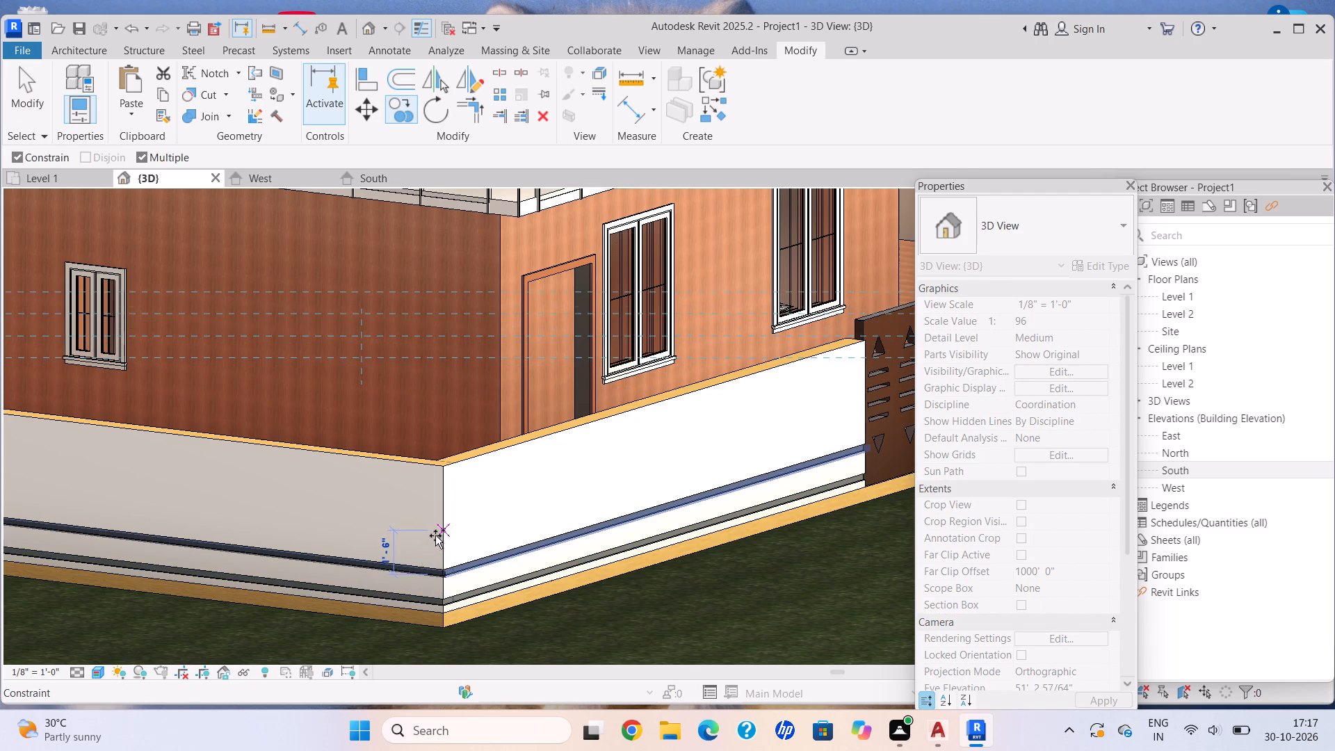
type("1'")
key("Return")
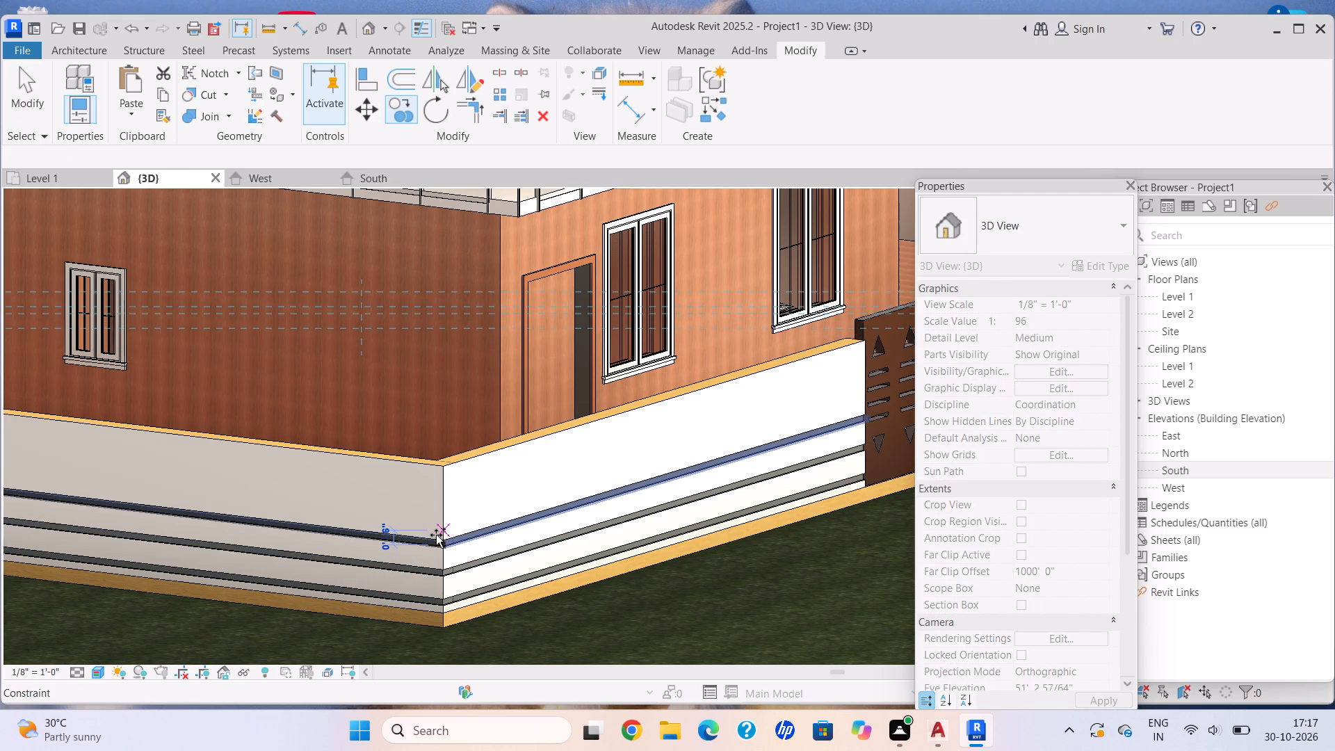
type("1'")
key("Return")
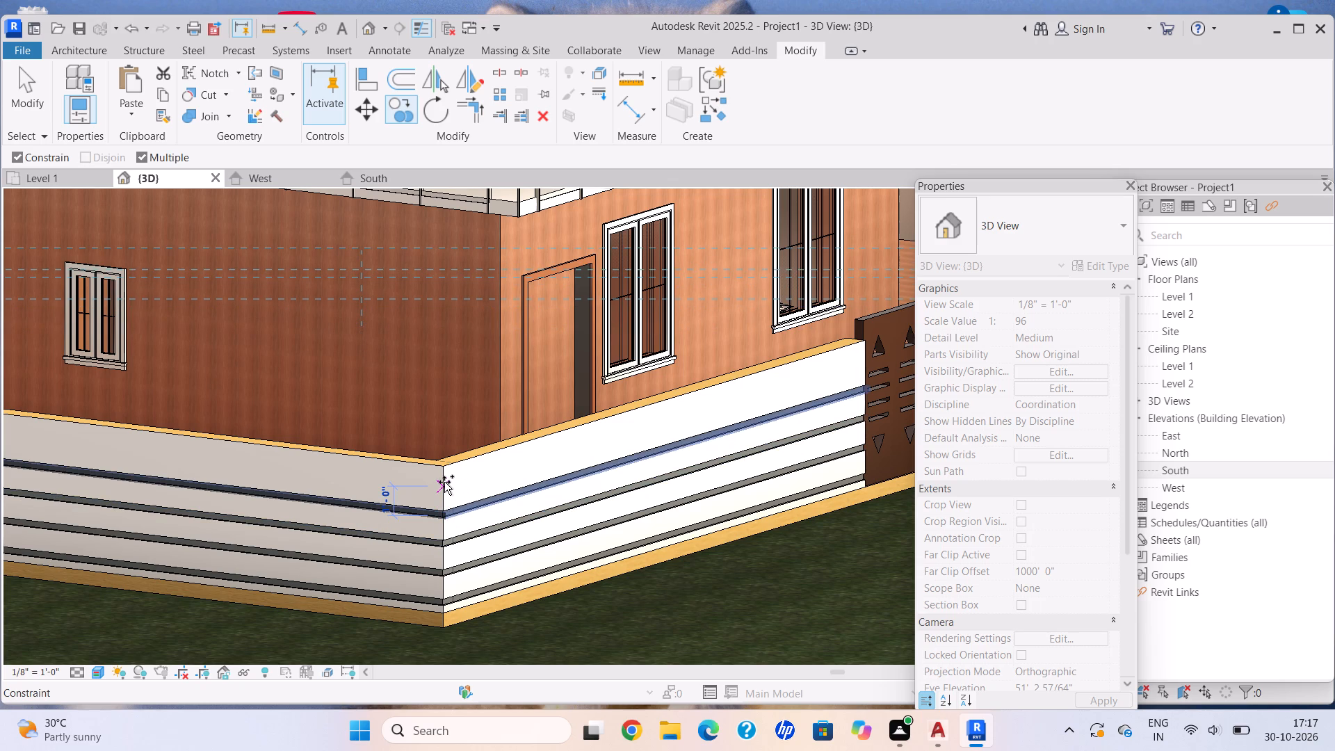
type("1'")
key("Return")
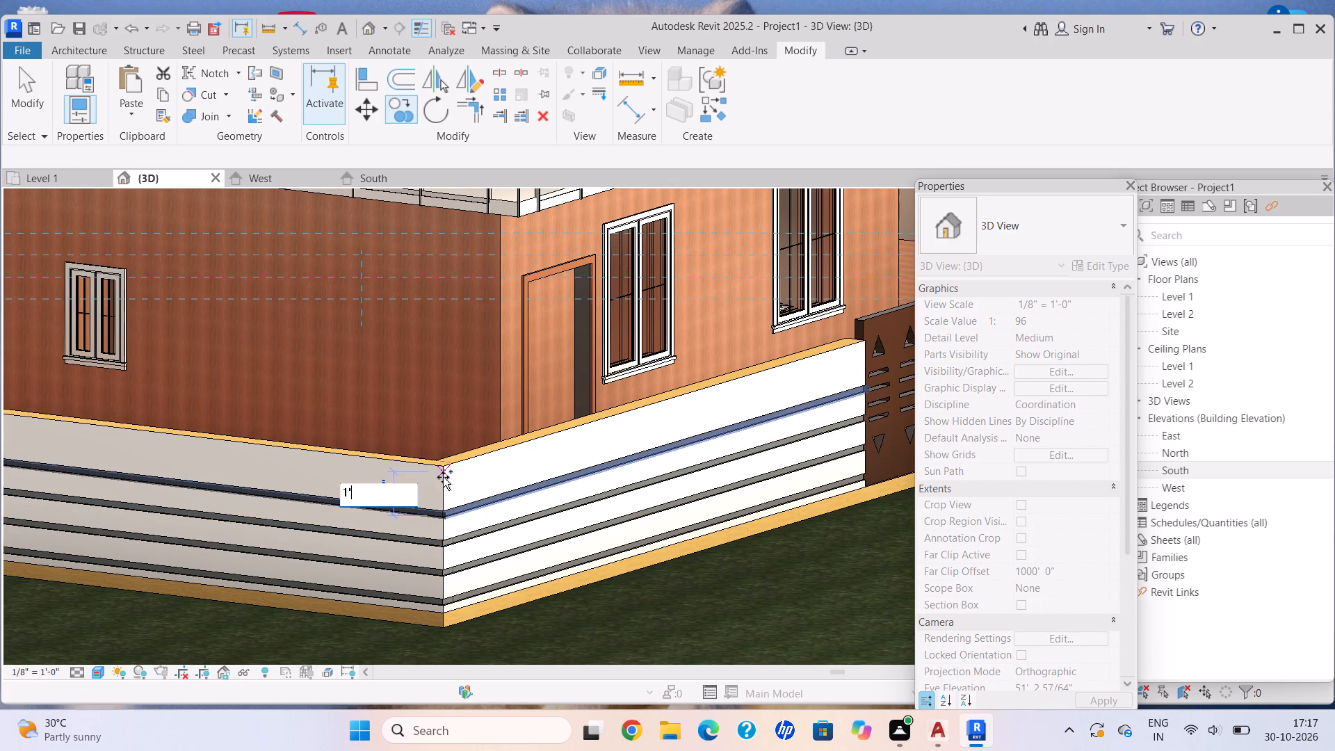
key("Escape")
key("Escape")
key("Escape")
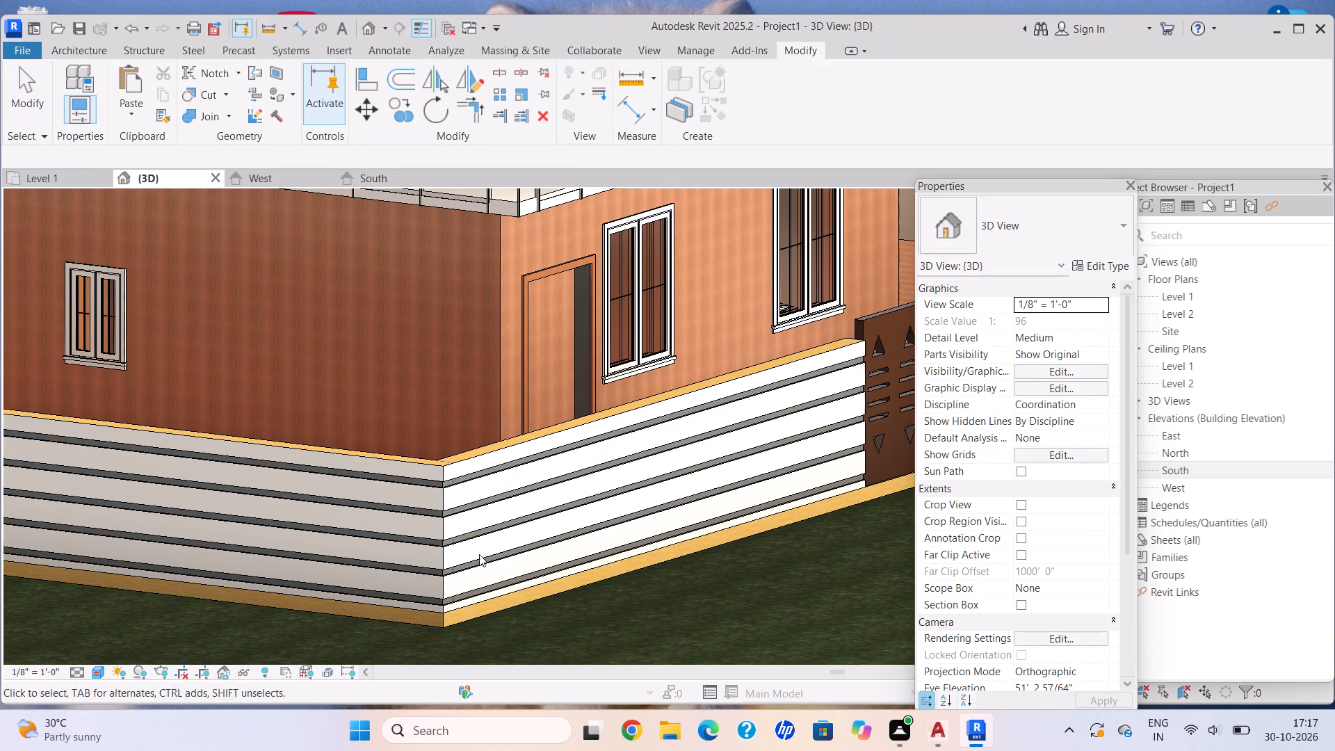
Examine the copied reveals along the compound walls and at the corners on all sides.
middle_click_drag(466, 545, 455, 506)
scroll(455, 509, "up", 6)
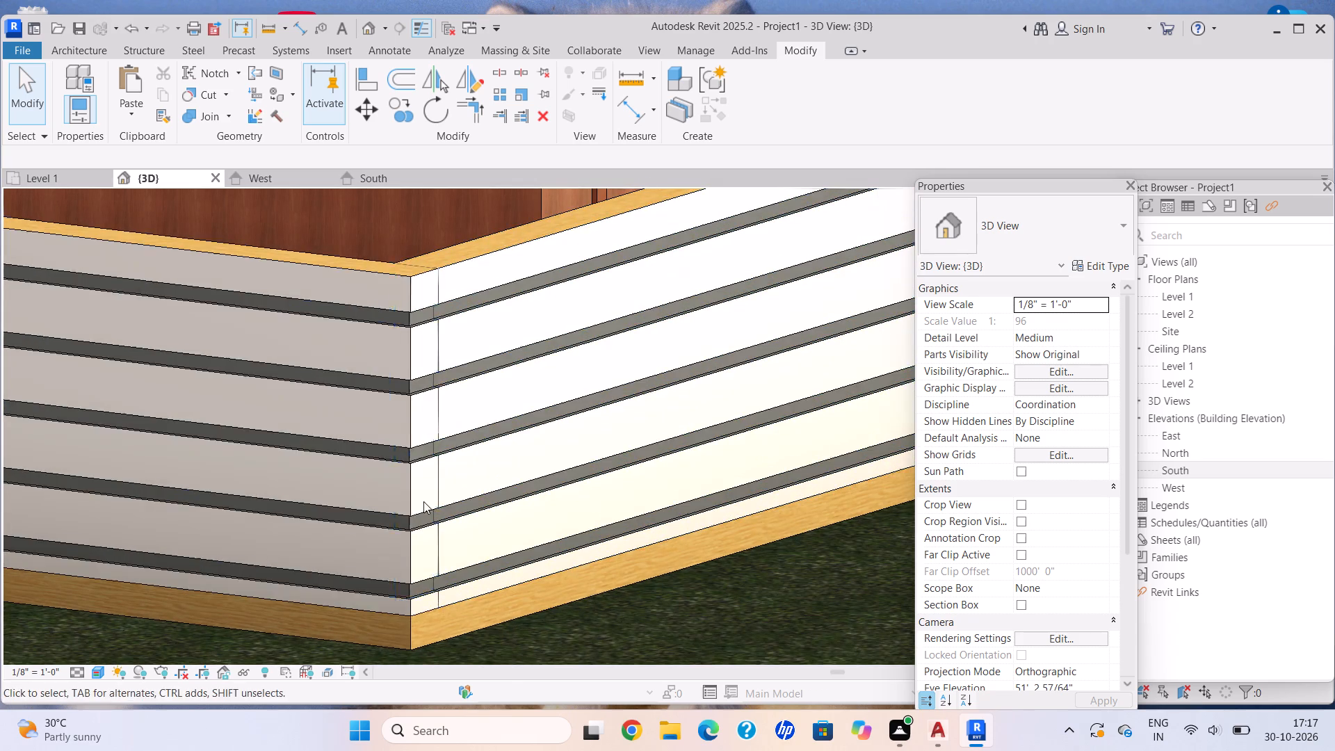
scroll(420, 539, "up", 5)
scroll(419, 537, "down", 12)
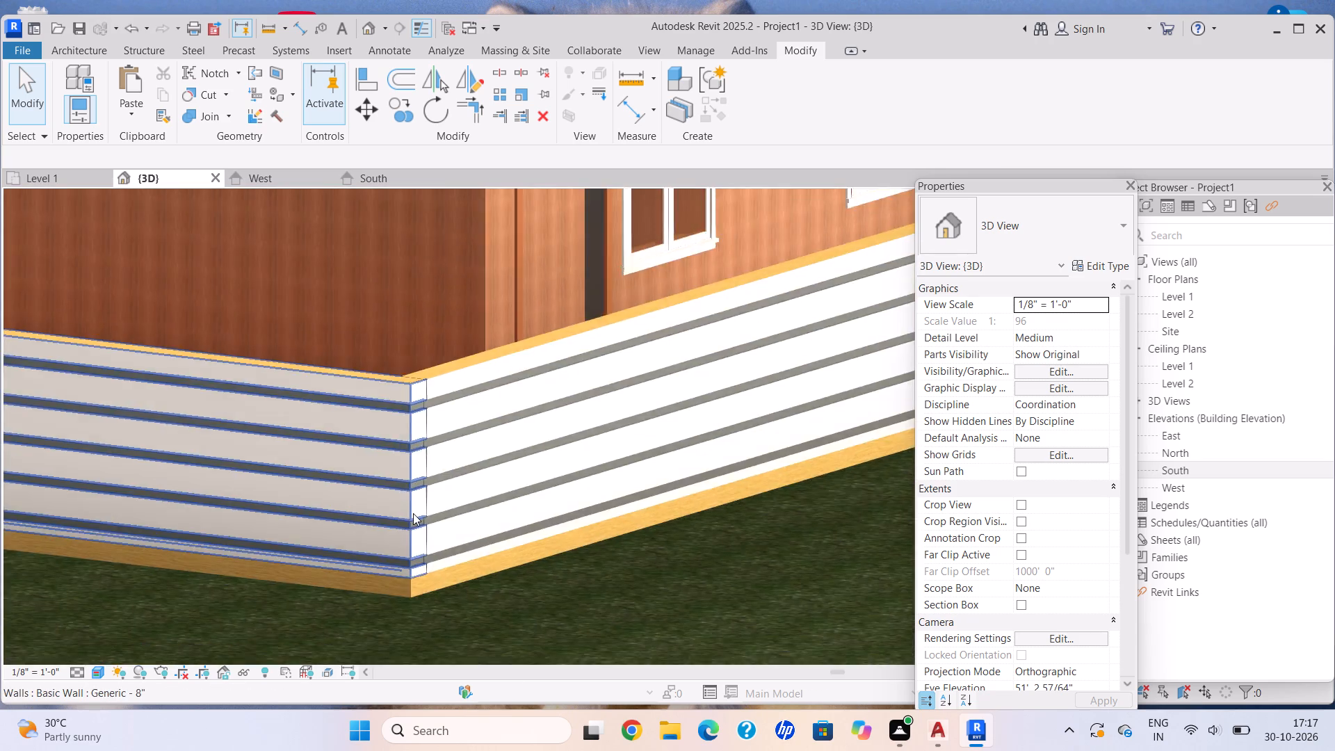
scroll(413, 513, "down", 7)
middle_click_drag(405, 508, 584, 515, "shift")
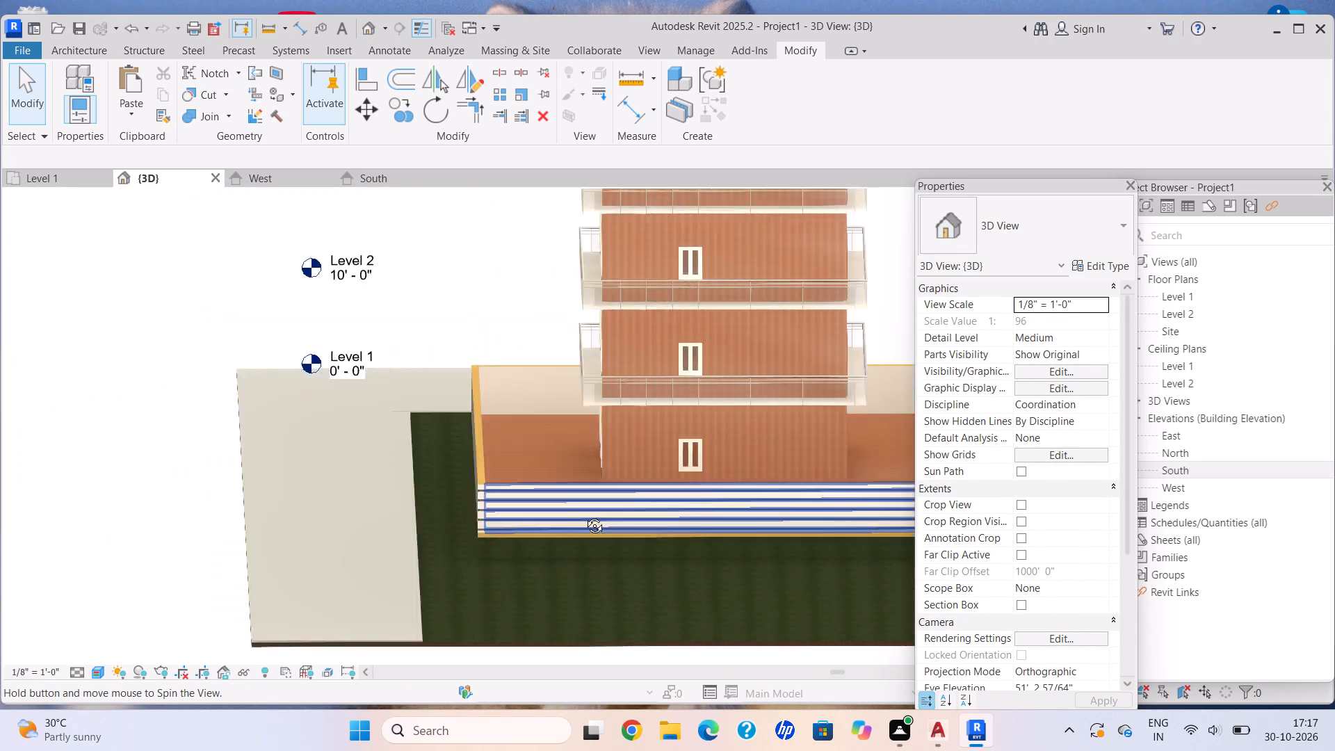
middle_click_drag(584, 515, 585, 515, "shift")
middle_click_drag(582, 508, 227, 501)
middle_click_drag(490, 487, 584, 429)
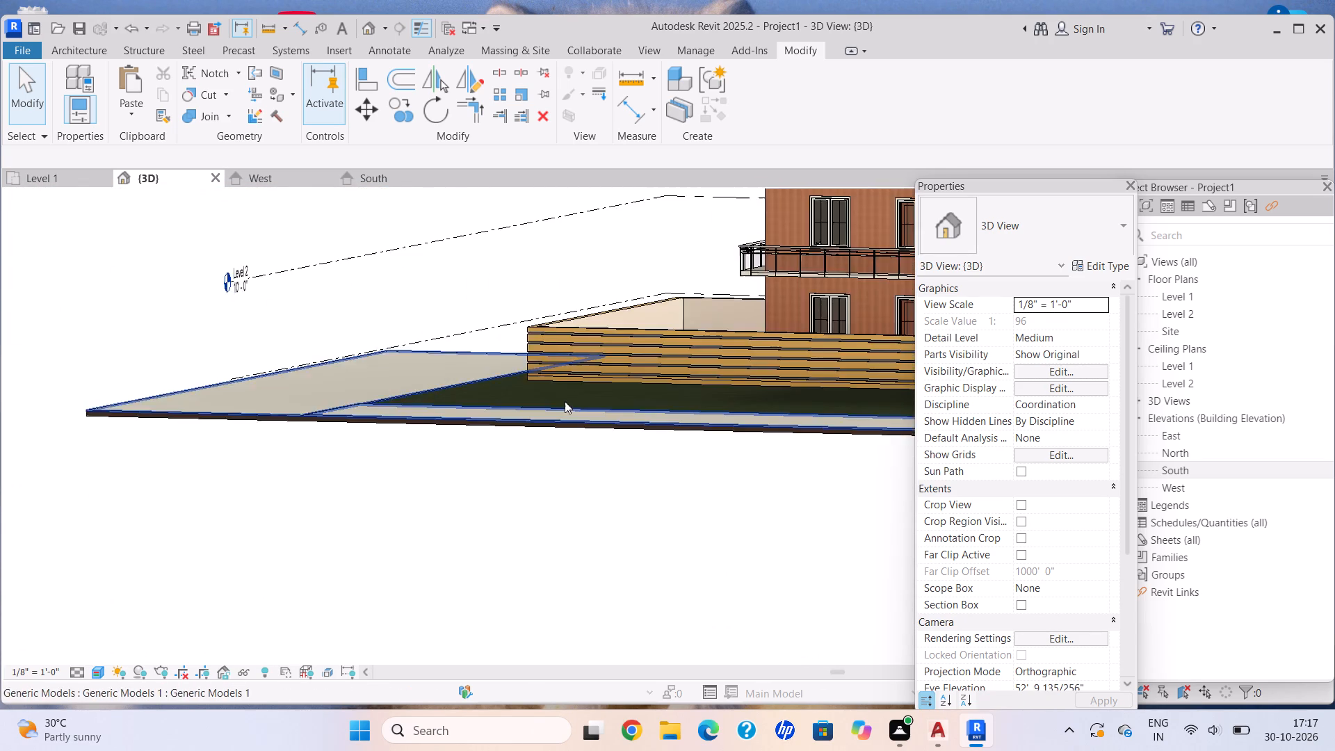
middle_click_drag(566, 401, 311, 506)
middle_click_drag(417, 449, 504, 500)
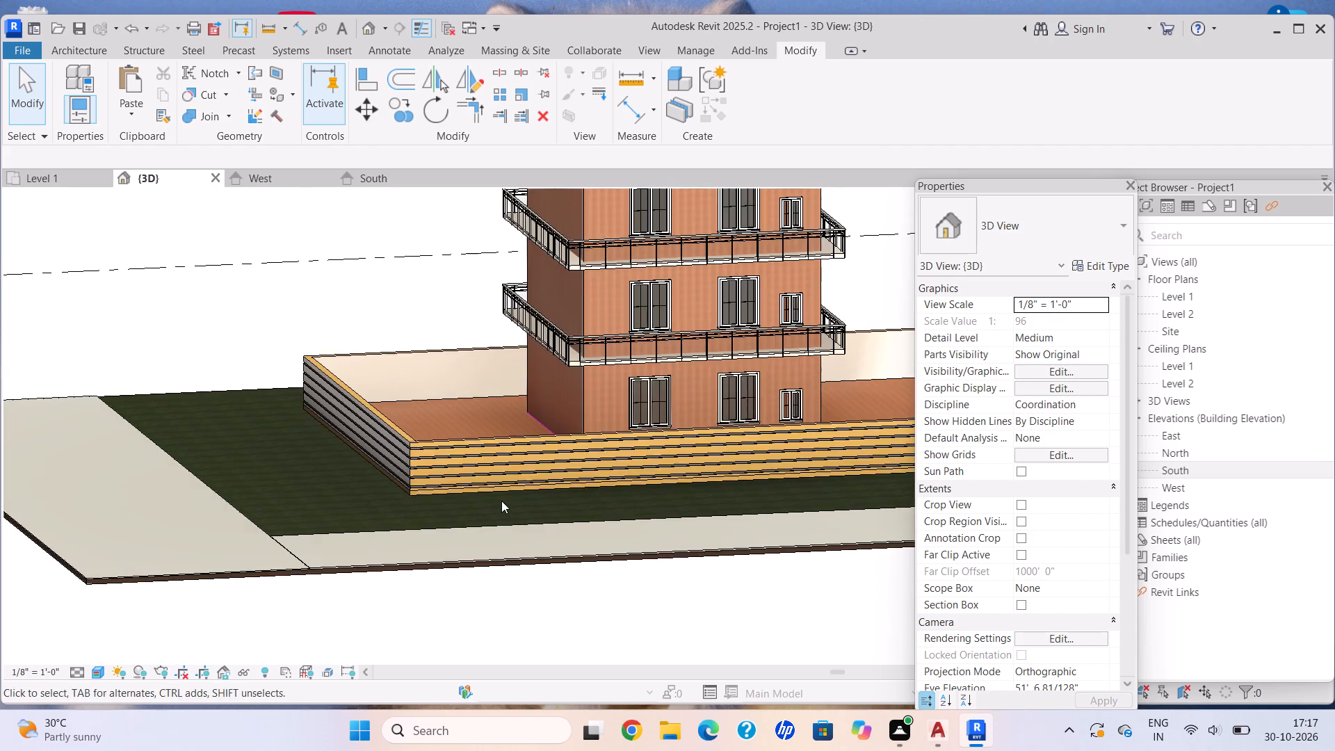
key("Escape")
scroll(408, 387, "up", 6)
scroll(465, 497, "up", 1)
middle_click_drag(458, 501, 228, 380)
scroll(225, 380, "up", 1)
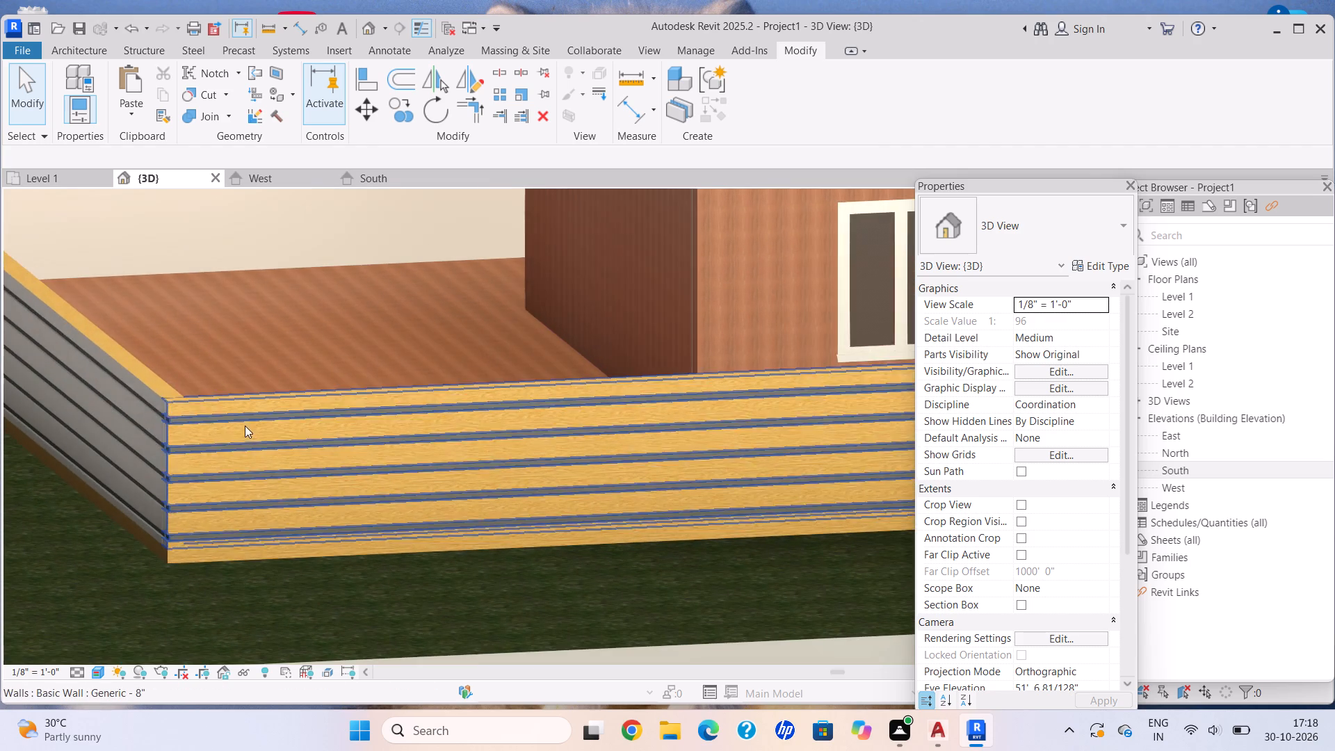
left_click(220, 400)
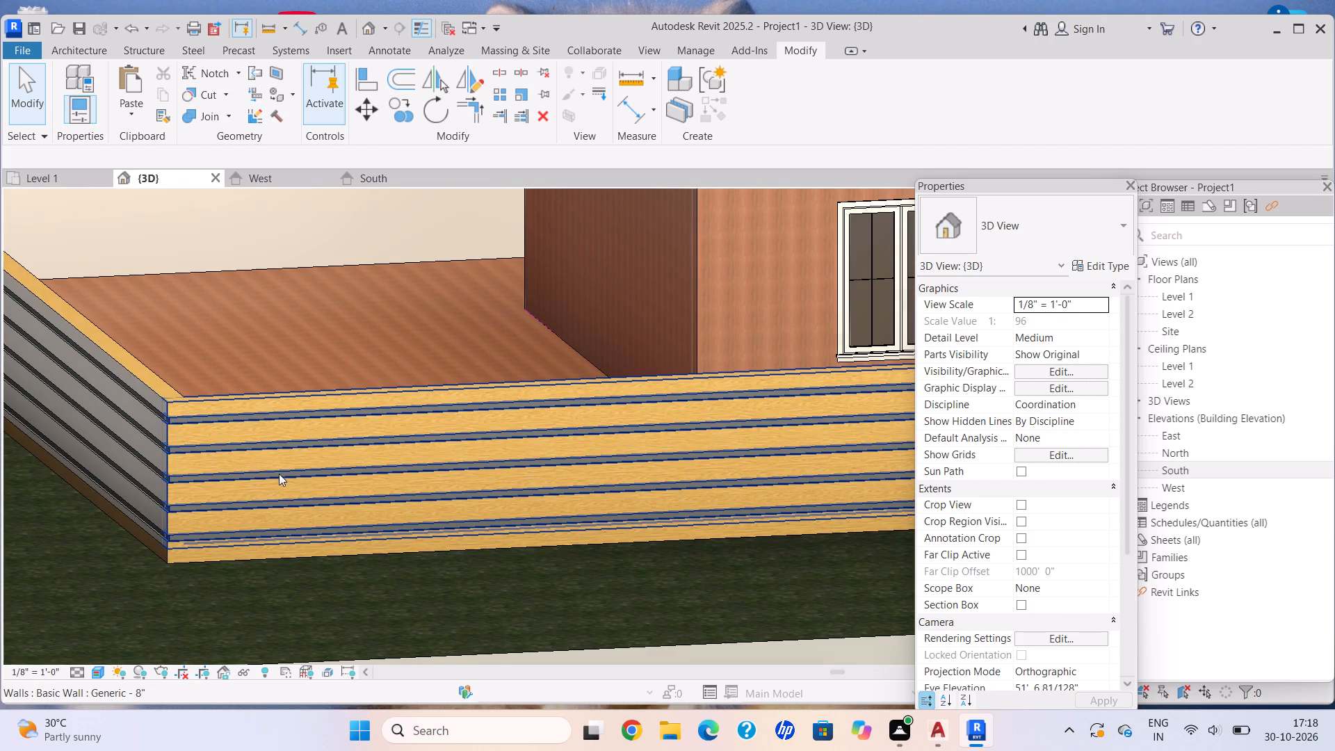
scroll(311, 503, "down", 8)
key("Escape")
key("Escape")
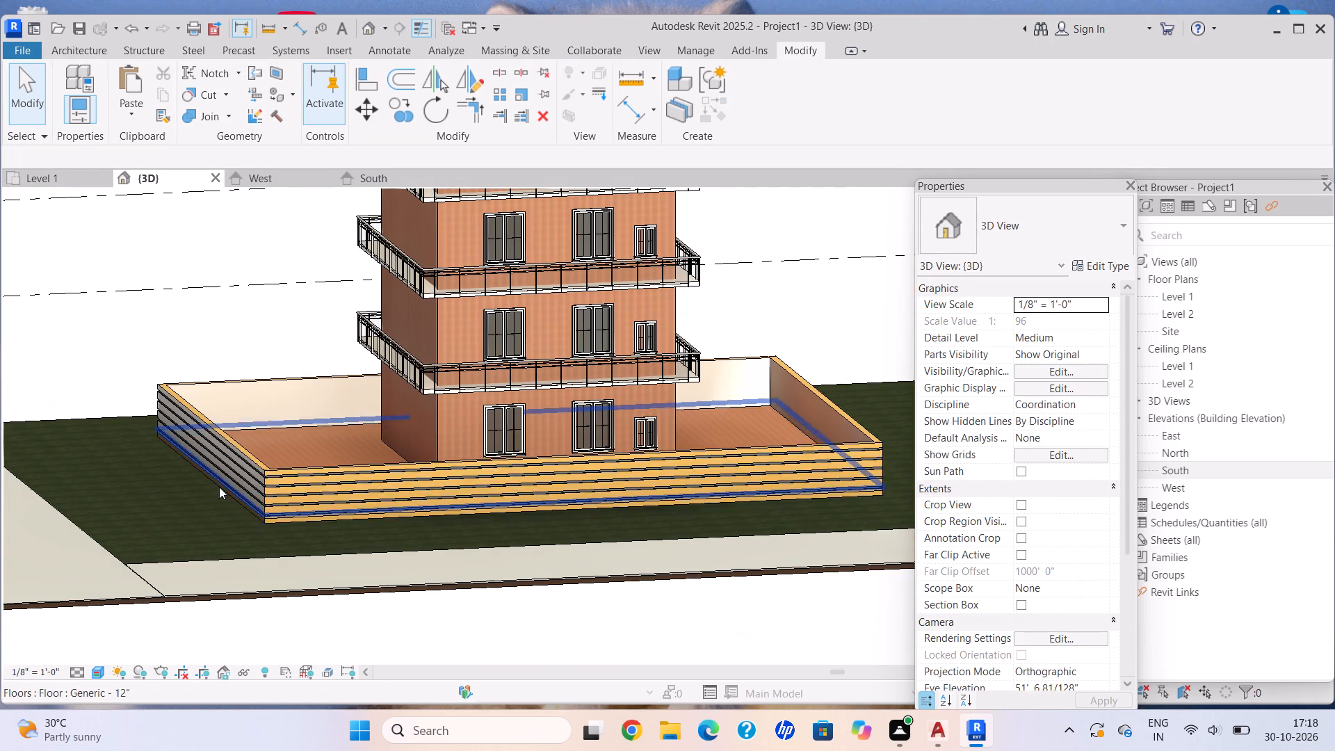
middle_click_drag(257, 457, 366, 464, "shift")
middle_click_drag(364, 458, 362, 451, "shift")
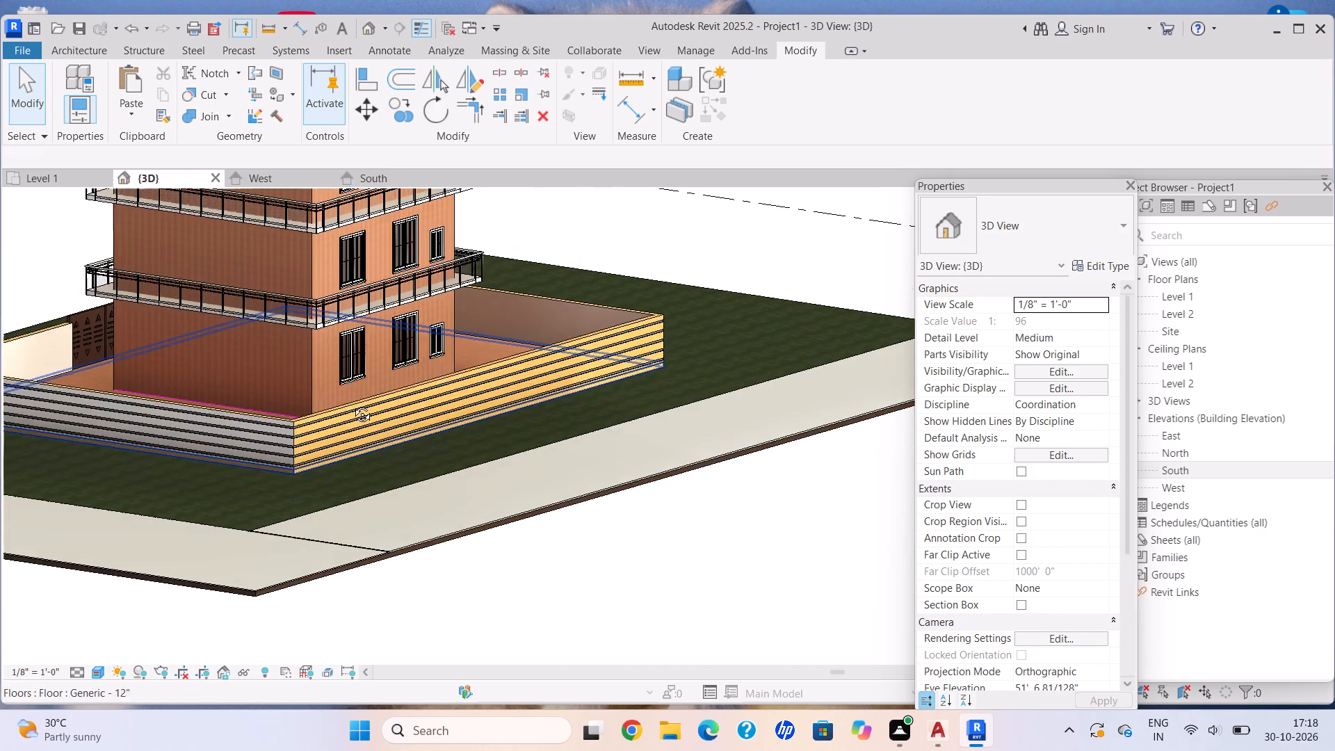
middle_click_drag(351, 396, 578, 544)
middle_click(578, 544)
scroll(509, 551, "up", 4)
middle_click_drag(502, 562, 482, 526)
scroll(482, 526, "down", 1)
scroll(441, 599, "up", 4)
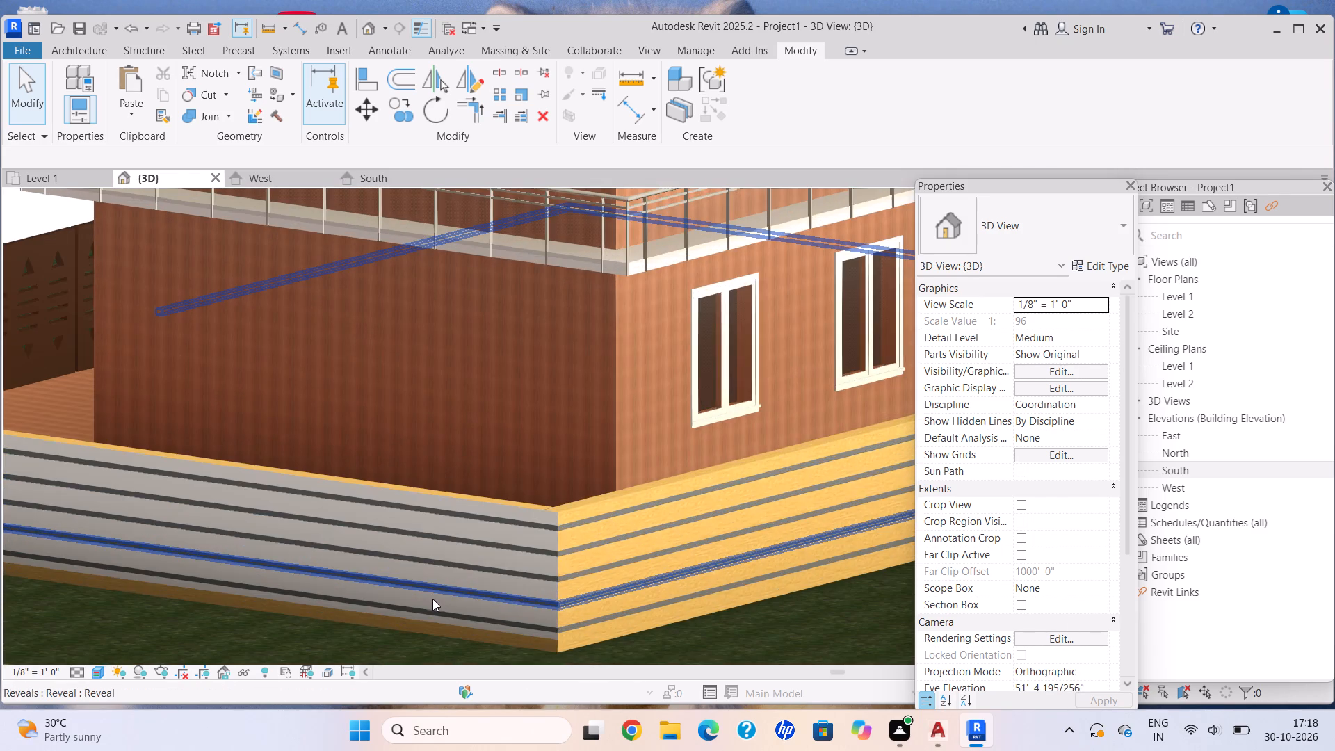
scroll(492, 584, "down", 3)
middle_click_drag(497, 583, 573, 550, "shift")
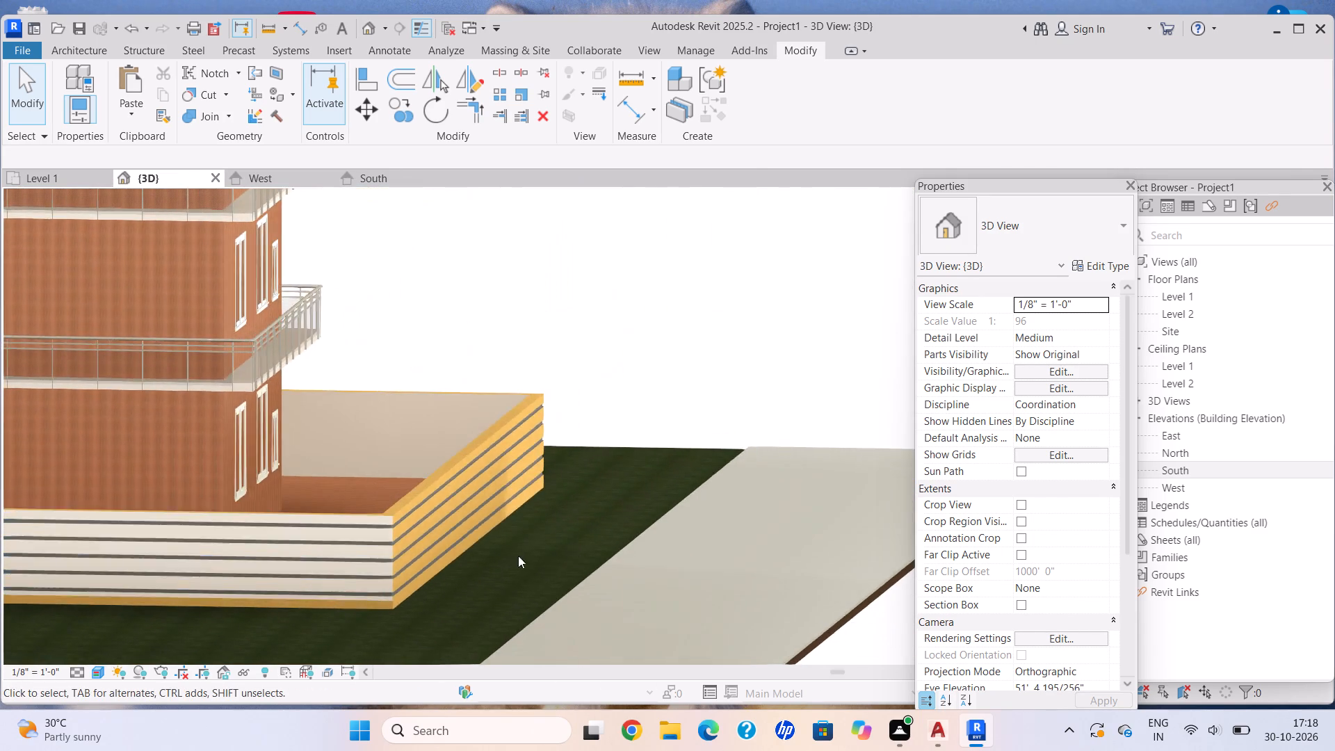
scroll(505, 556, "down", 7)
Paint the outer face of the white side compound wall adjoining the wood-finished rear wall with Plywood, Sheathing.
middle_click_drag(378, 548, 331, 542, "shift")
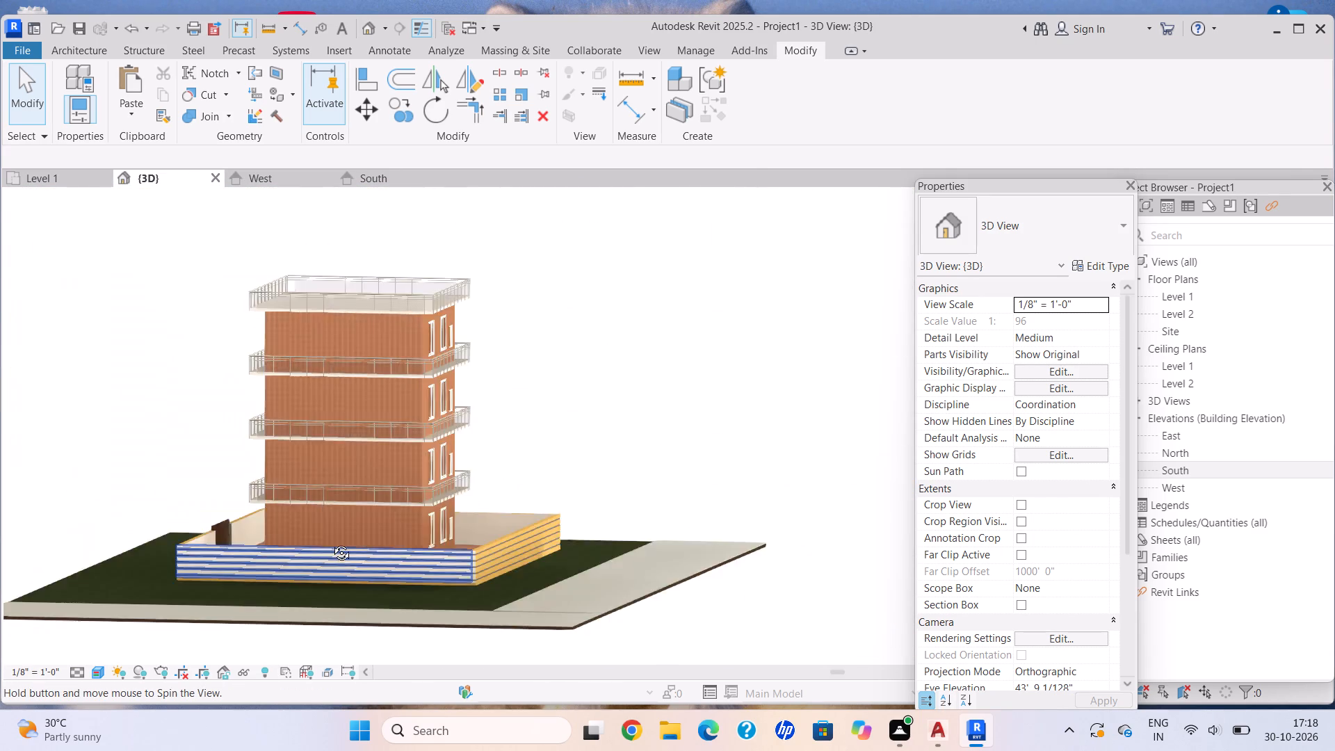
middle_click_drag(331, 542, 307, 546, "shift")
scroll(417, 568, "up", 7)
left_click(633, 544)
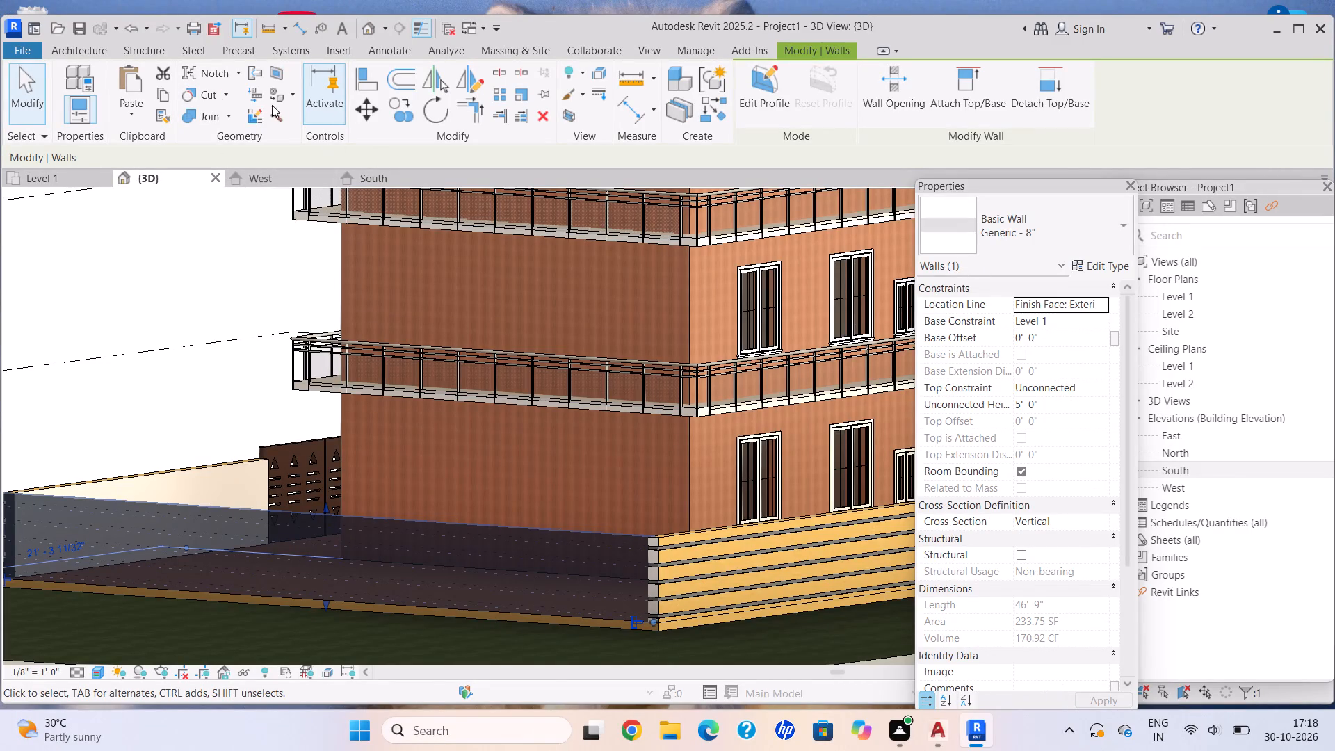
left_click(293, 94)
left_click(302, 121)
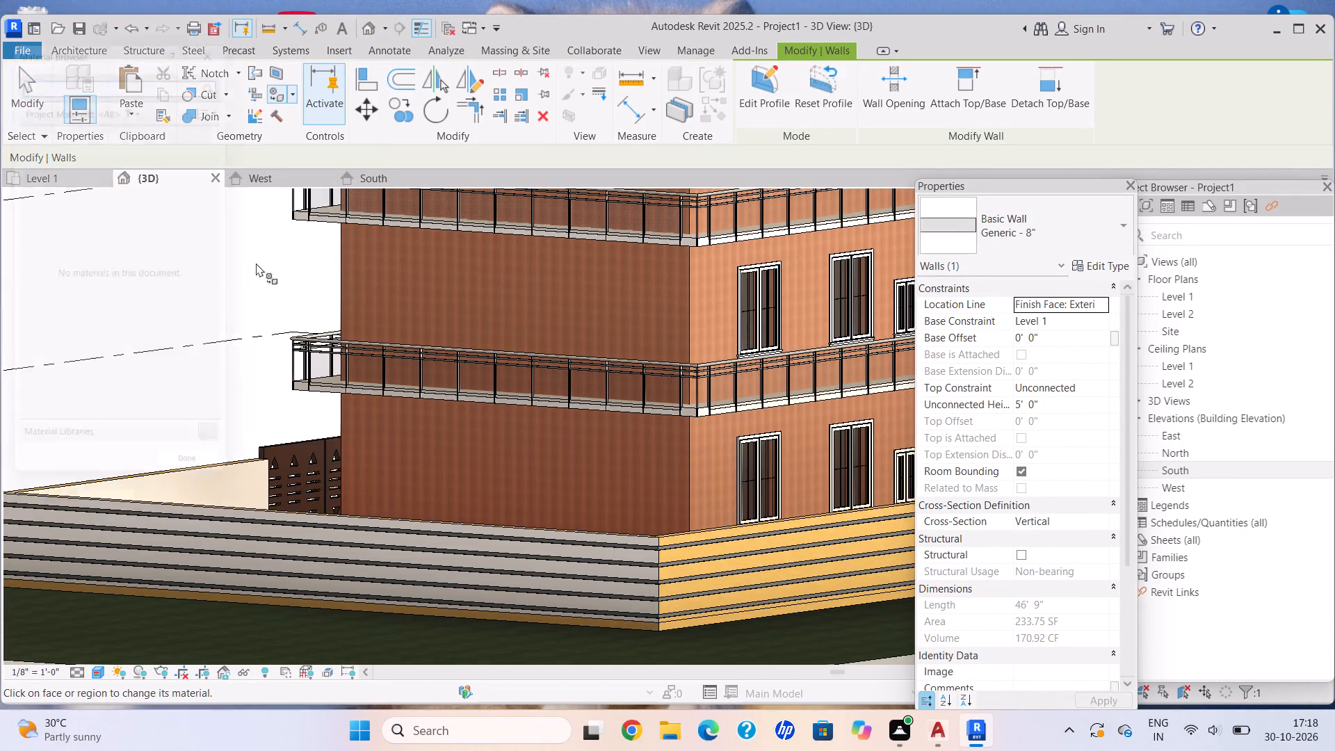
left_click(42, 252)
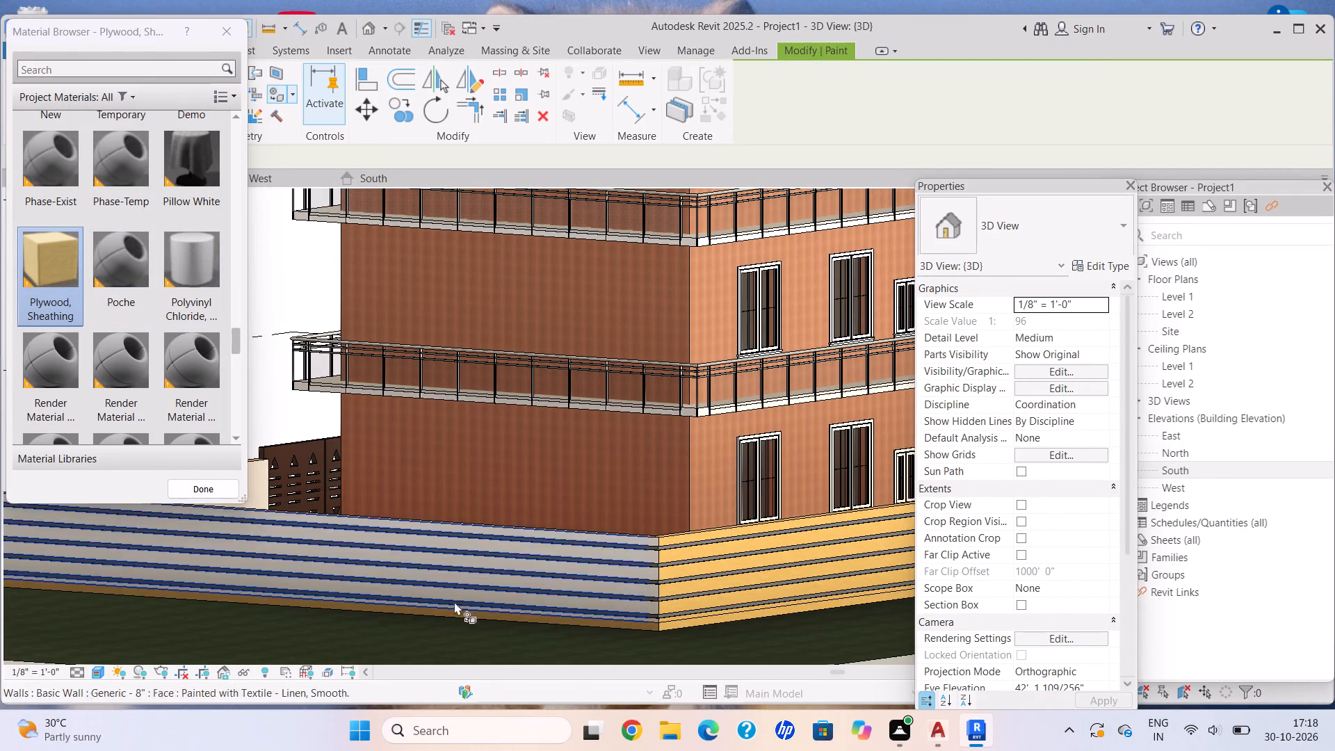
scroll(491, 626, "up", 6)
left_click(478, 560)
Paint the front compound wall faces on both sides of the gate with Plywood, Sheathing.
scroll(437, 576, "down", 2)
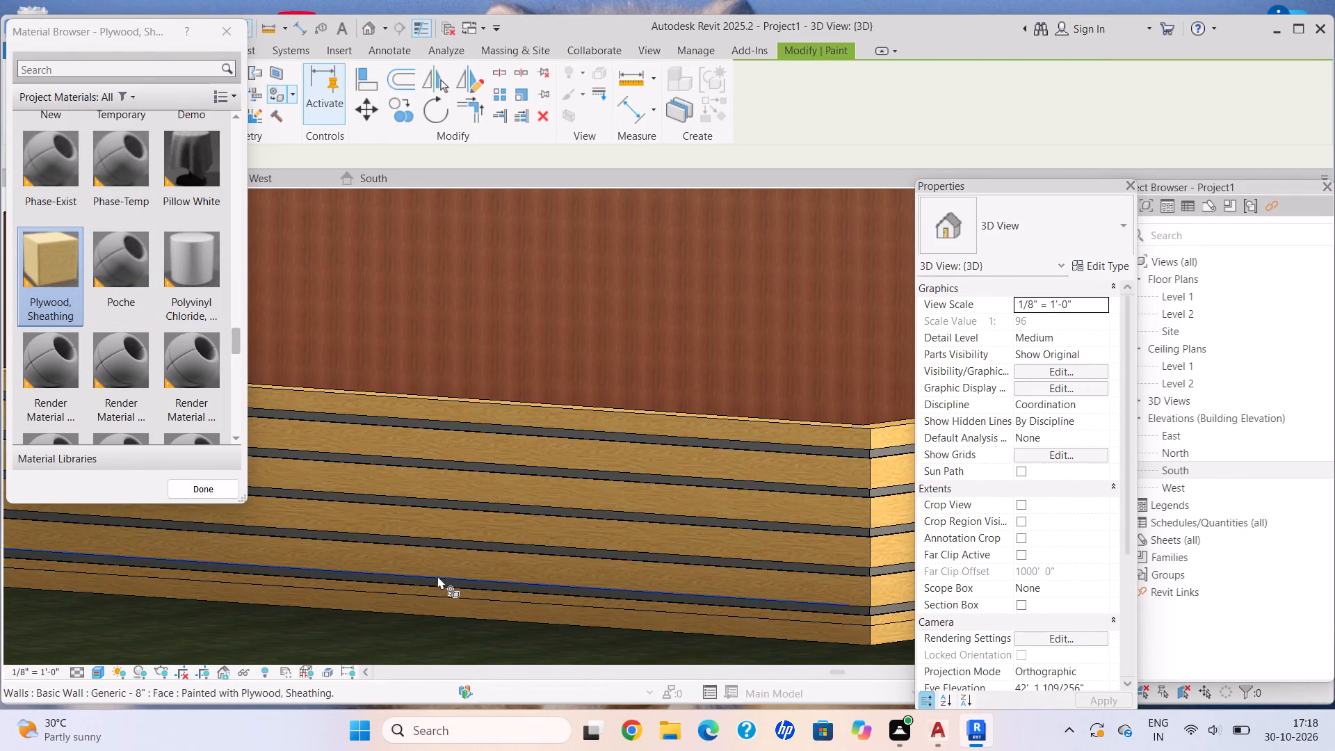
scroll(437, 576, "down", 12)
middle_click_drag(327, 558, 502, 573, "shift")
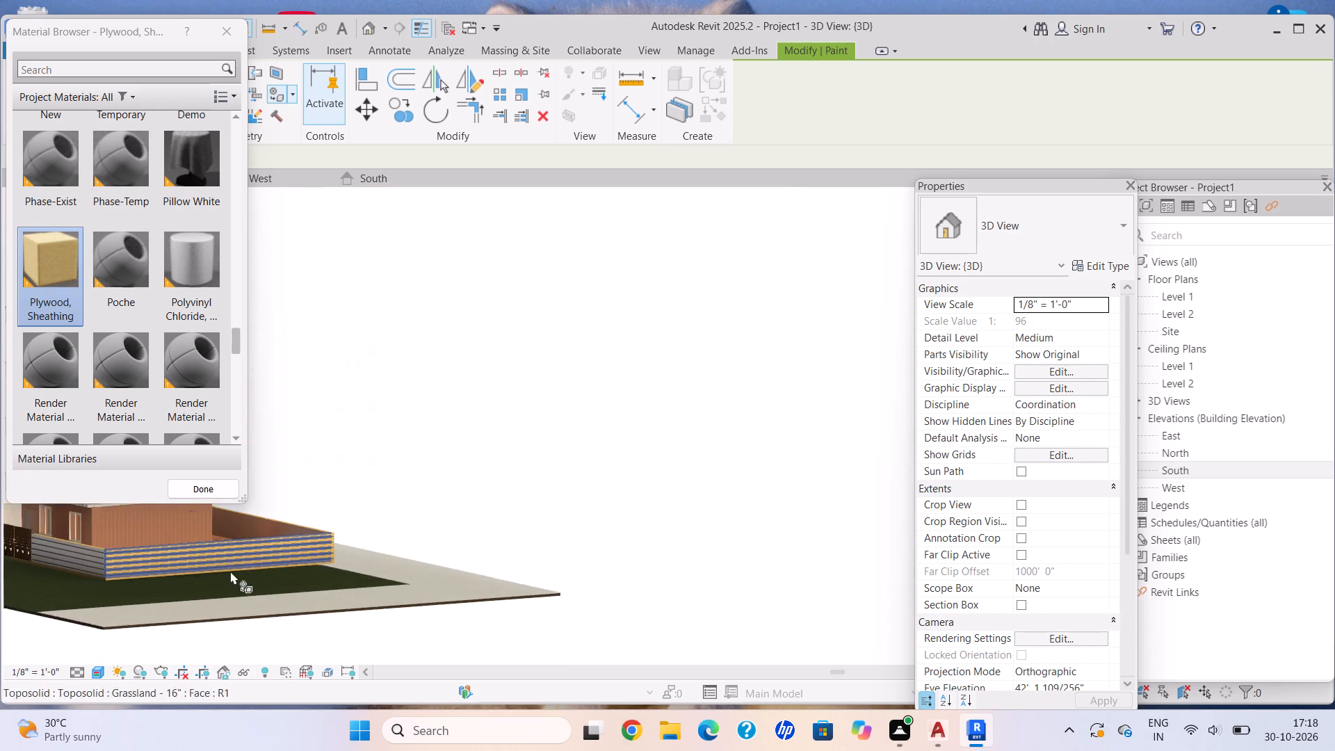
middle_click_drag(178, 564, 469, 544)
scroll(417, 544, "up", 1, "shift")
middle_click_drag(419, 544, 506, 531, "shift")
scroll(326, 536, "up", 10)
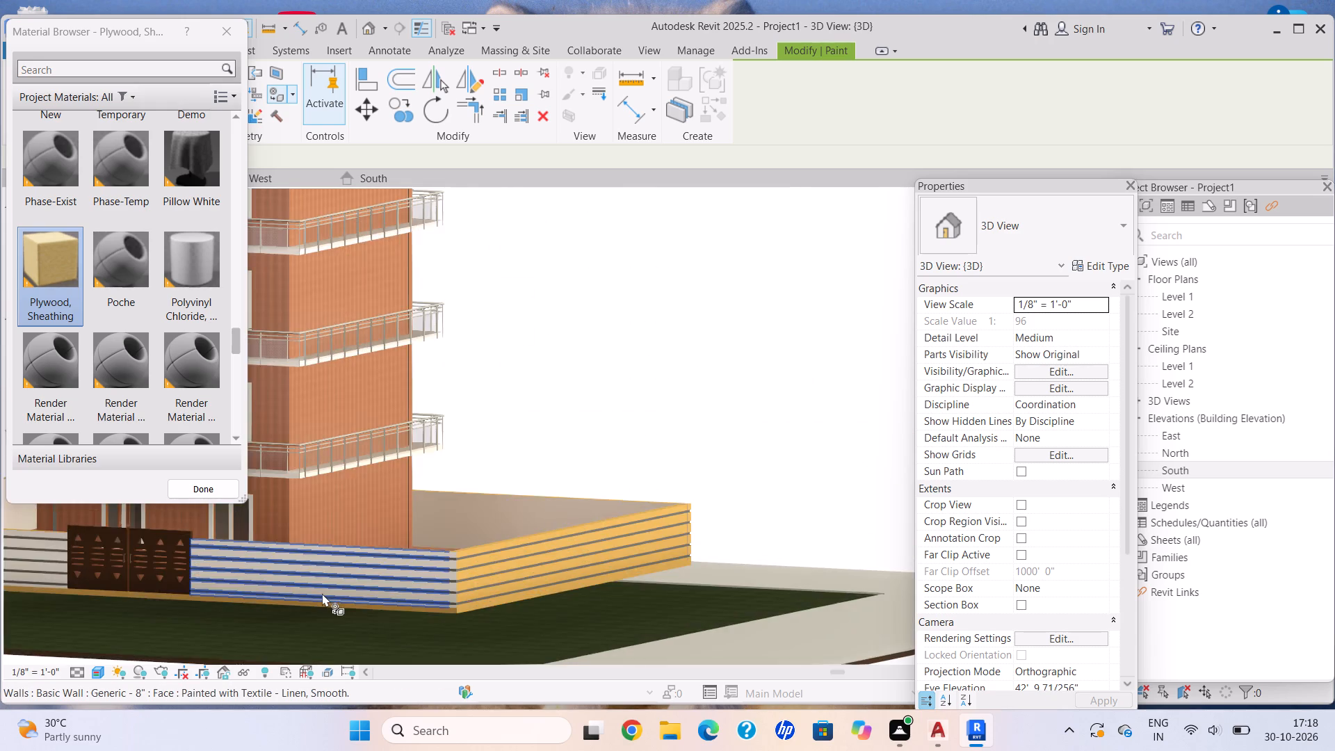
left_click(316, 571)
scroll(316, 576, "down", 12)
middle_click_drag(159, 576, 229, 568, "shift")
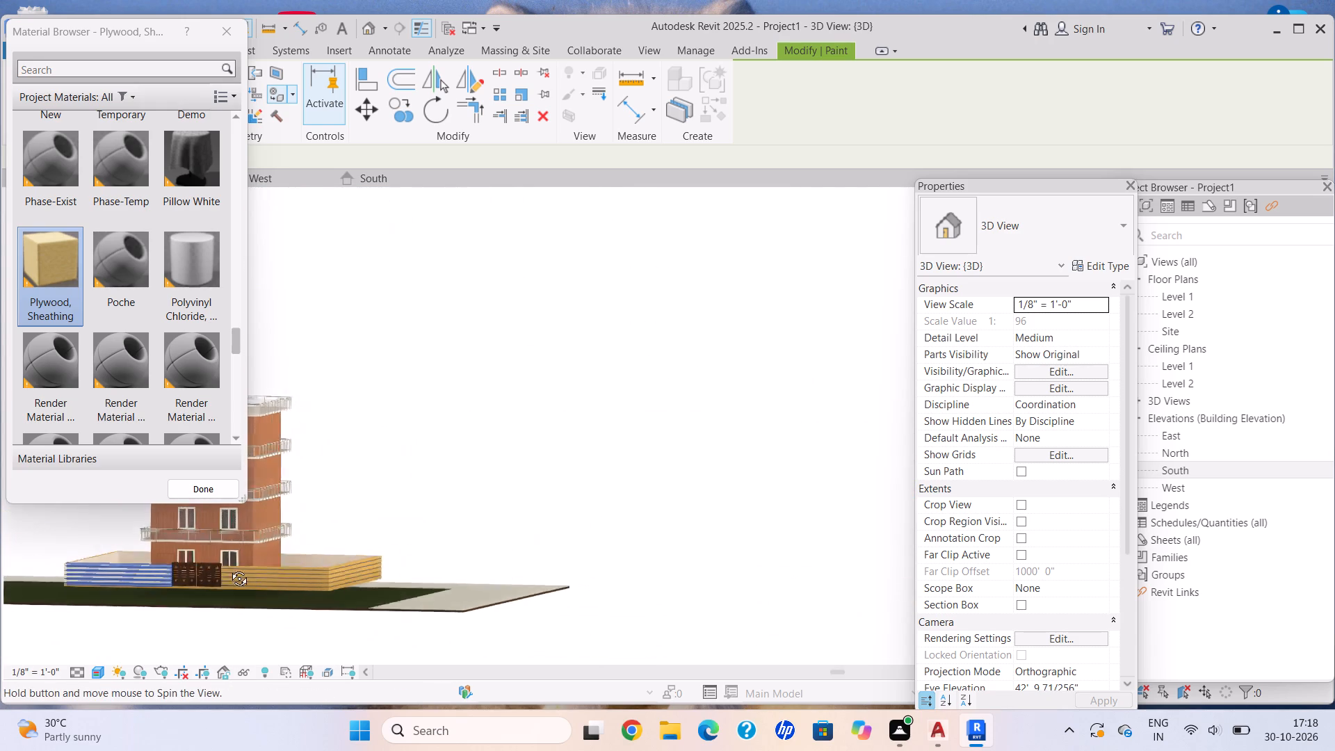
middle_click_drag(229, 568, 277, 617, "shift")
scroll(216, 599, "up", 1)
middle_click_drag(216, 599, 357, 576)
scroll(302, 583, "up", 11)
left_click(286, 602)
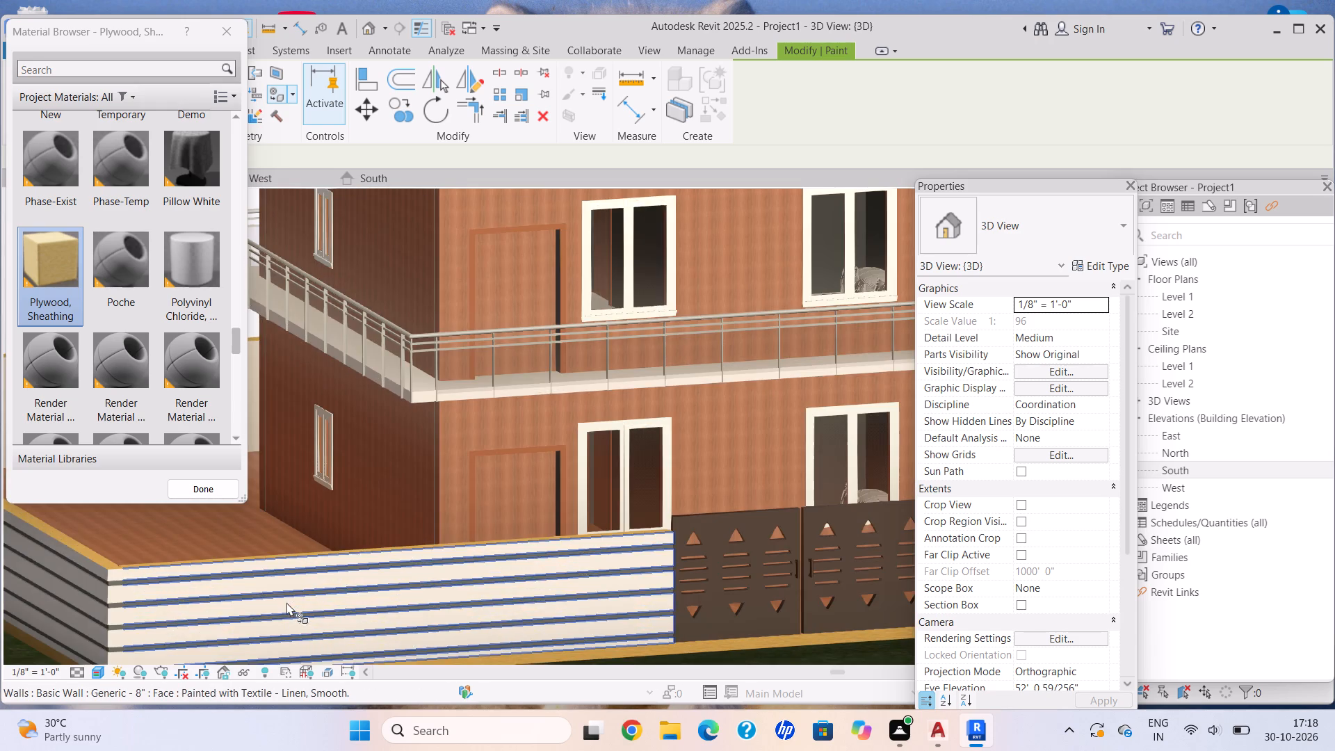
Paint the outer face of the remaining side compound wall with Plywood, Sheathing and finish painting.
scroll(286, 602, "down", 12)
middle_click_drag(175, 593, 281, 602, "shift")
scroll(393, 645, "up", 2)
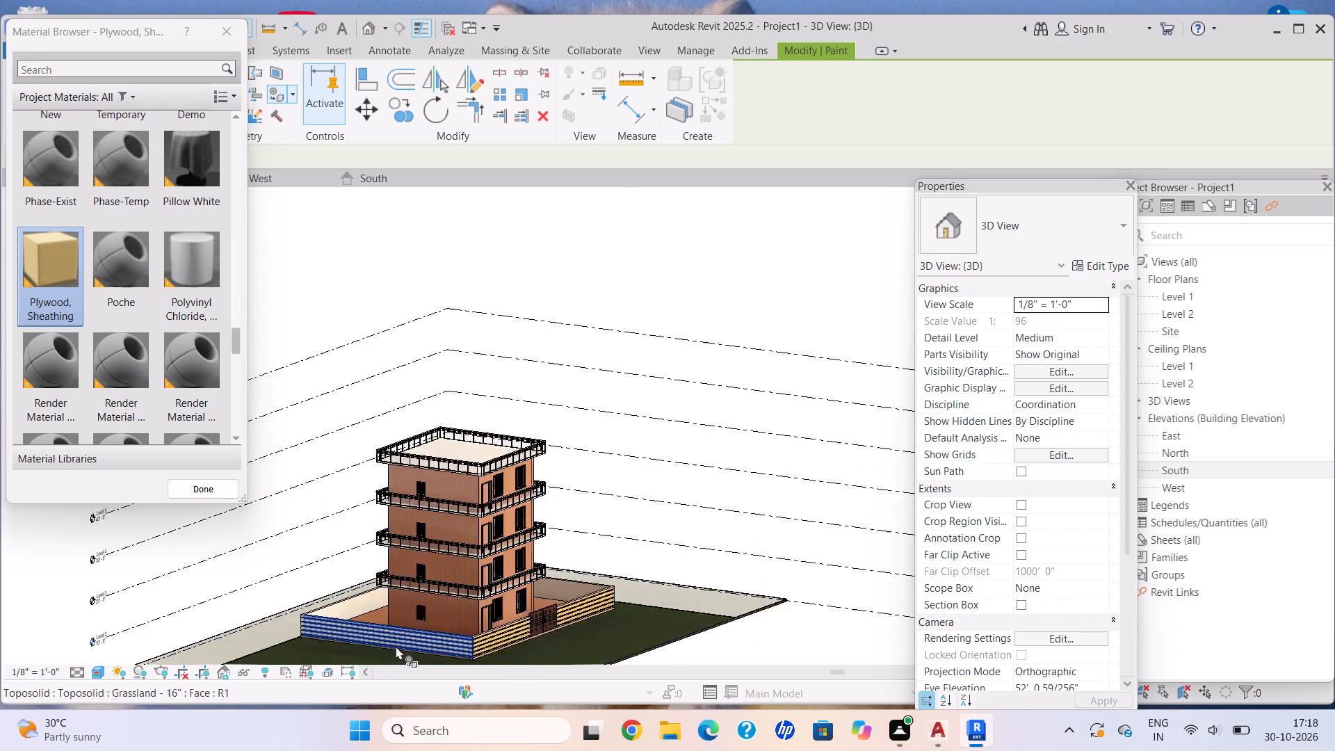
scroll(396, 646, "up", 12)
left_click(430, 627)
scroll(376, 615, "down", 10)
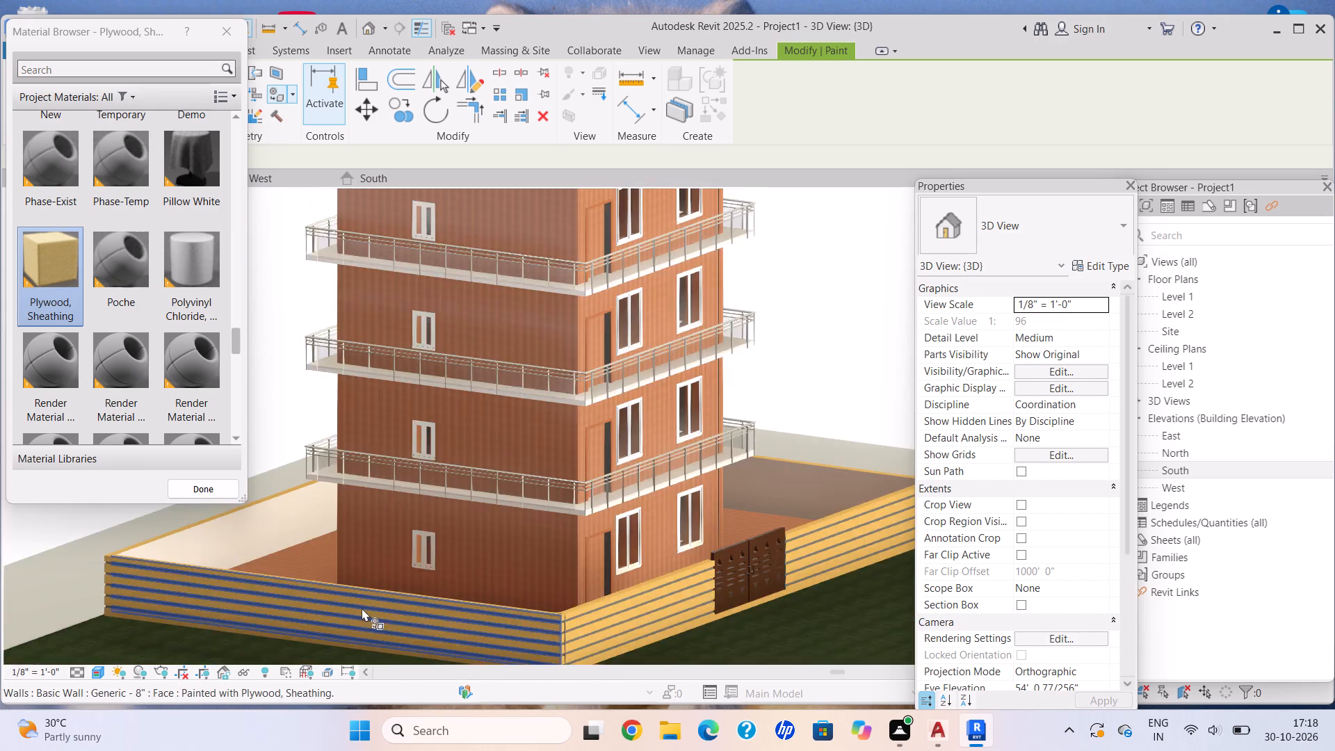
scroll(362, 608, "down", 2)
middle_click_drag(339, 593, 460, 601, "shift")
scroll(410, 611, "up", 3)
middle_click_drag(416, 602, 193, 546)
scroll(441, 592, "down", 2)
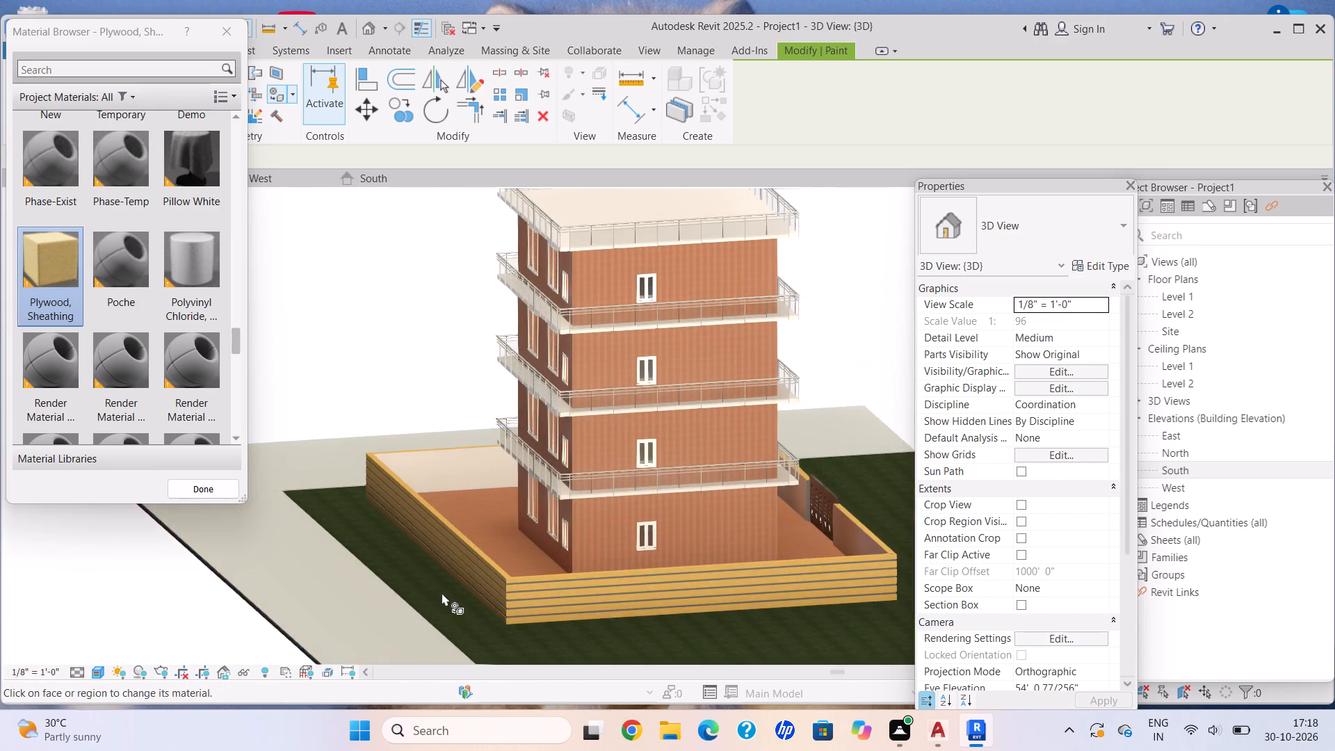
scroll(442, 592, "down", 1)
middle_click_drag(360, 592, 245, 578, "shift")
middle_click_drag(243, 577, 234, 577, "shift")
key("Escape")
key("Escape")
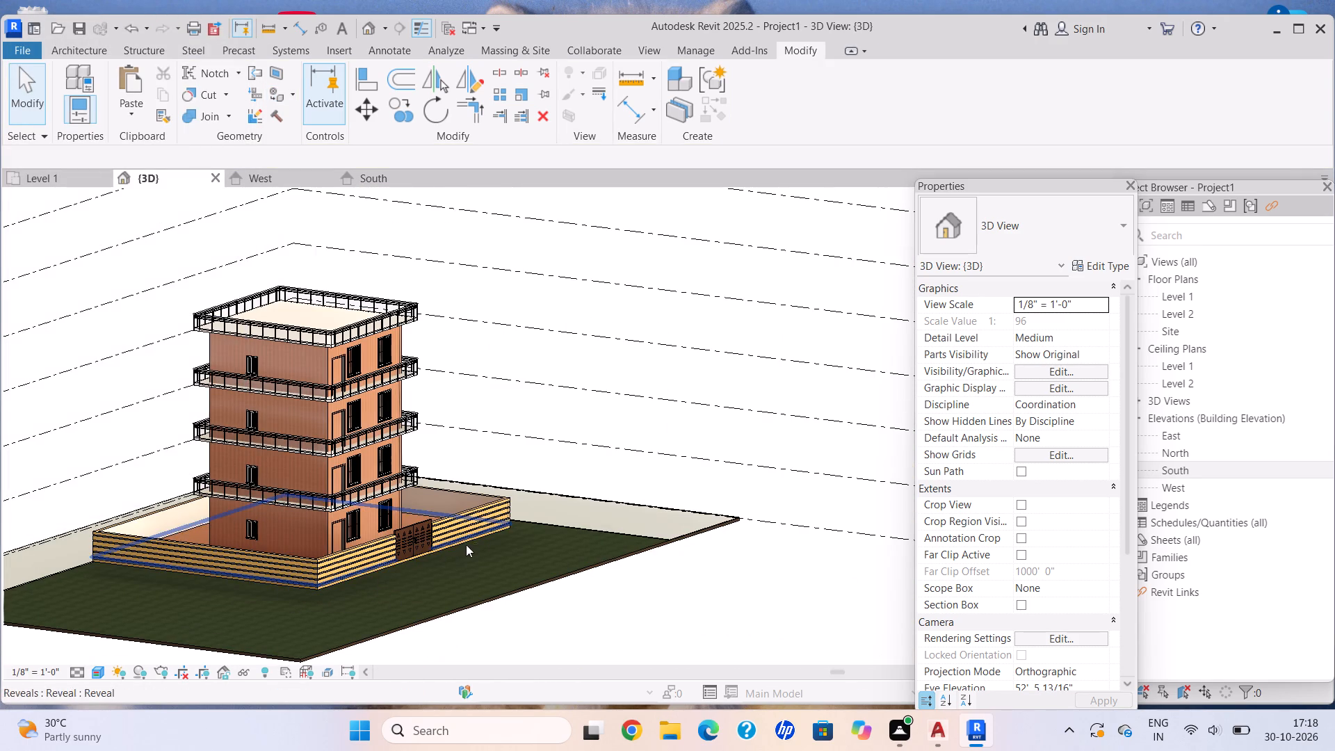
Examine the painted compound wall, its corner reveals and the gate front.
middle_click_drag(472, 547, 425, 558, "shift")
scroll(236, 534, "up", 10)
middle_click_drag(305, 608, 372, 471)
scroll(305, 598, "up", 1)
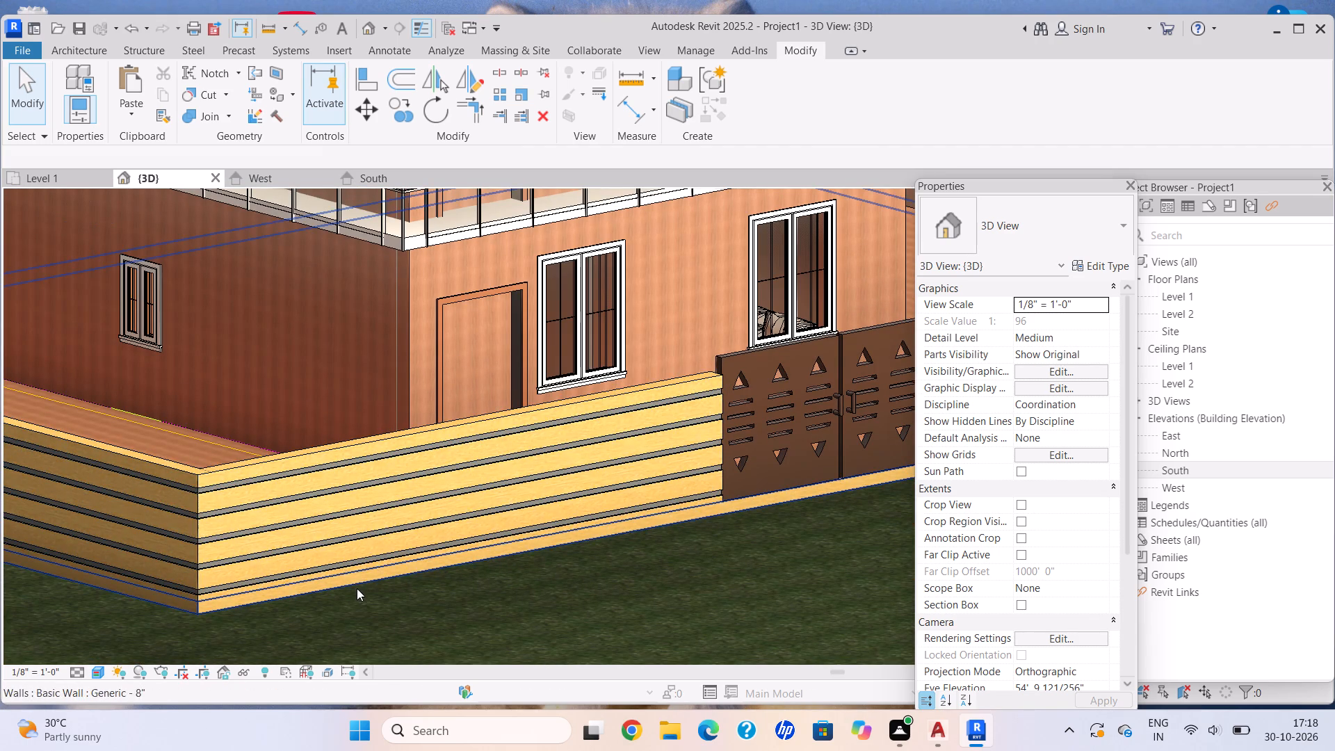
scroll(200, 521, "up", 3)
scroll(165, 458, "up", 4)
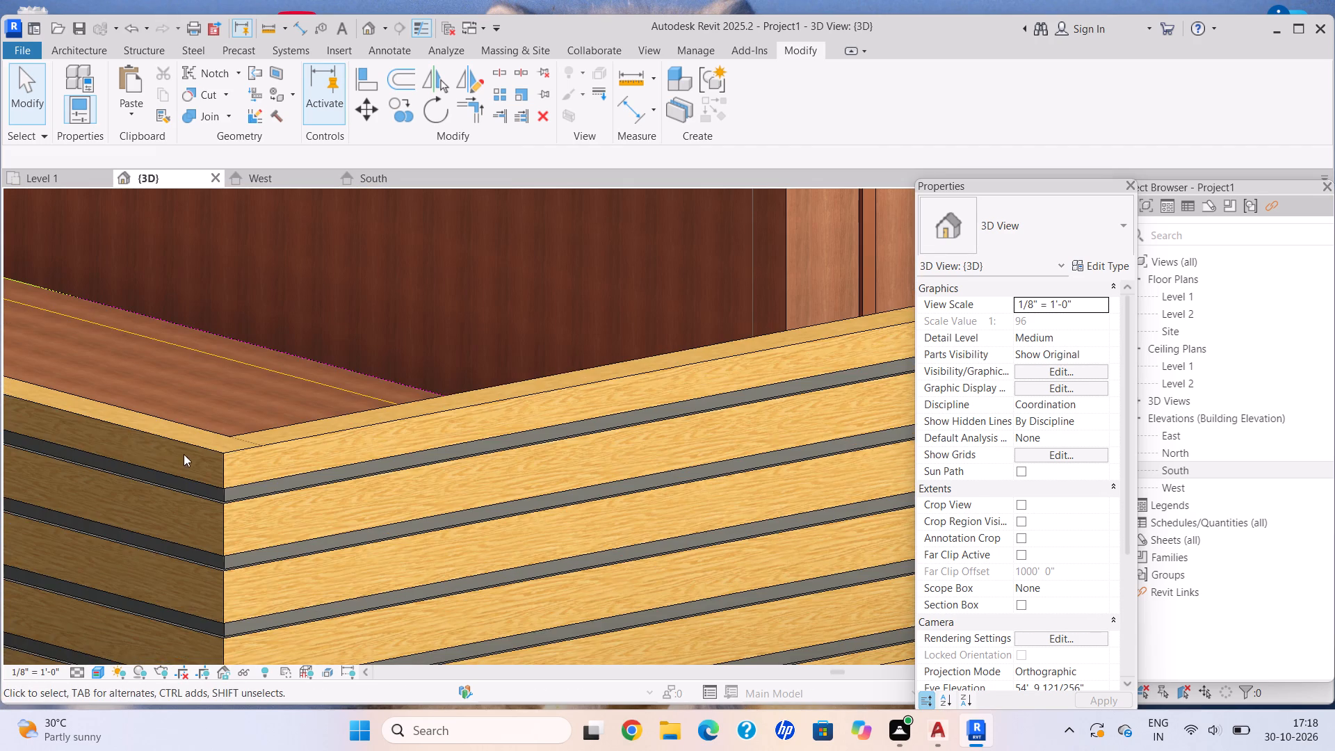
scroll(327, 526, "down", 15)
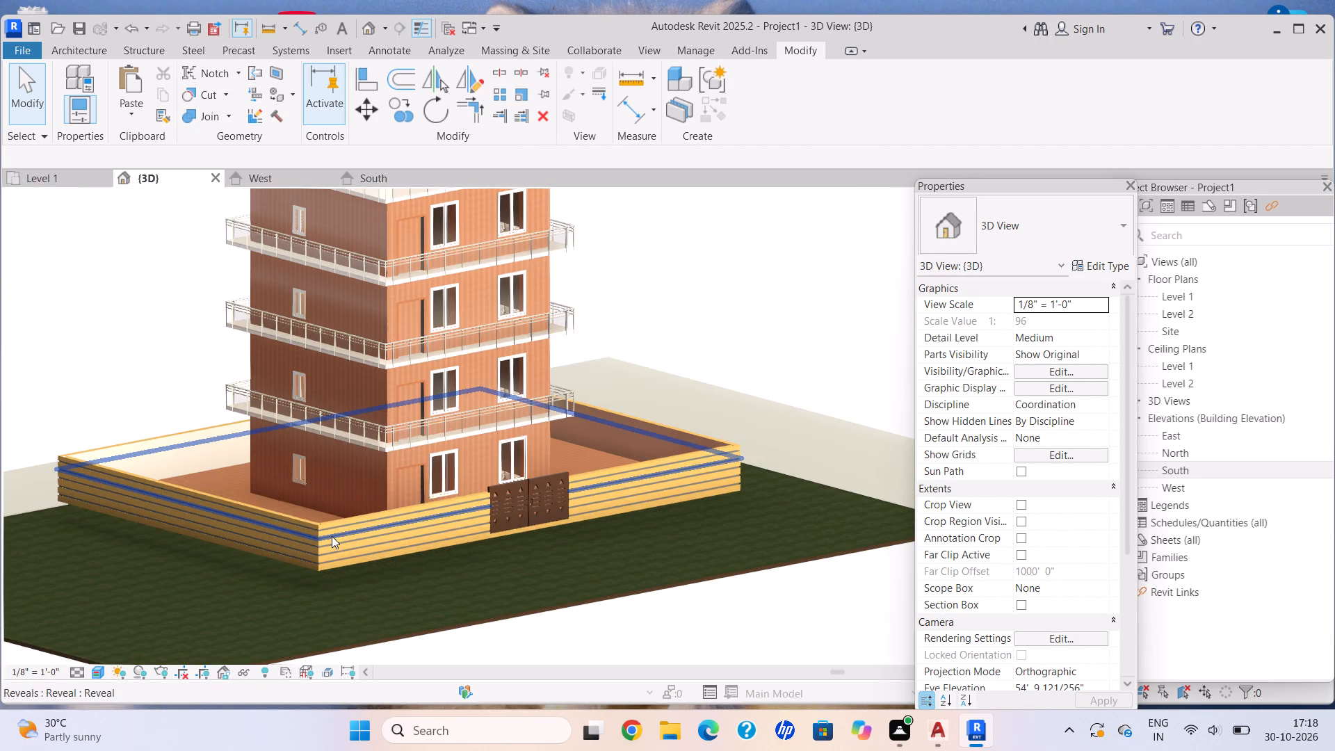
middle_click_drag(328, 534, 271, 487)
middle_click_drag(271, 462, 293, 485)
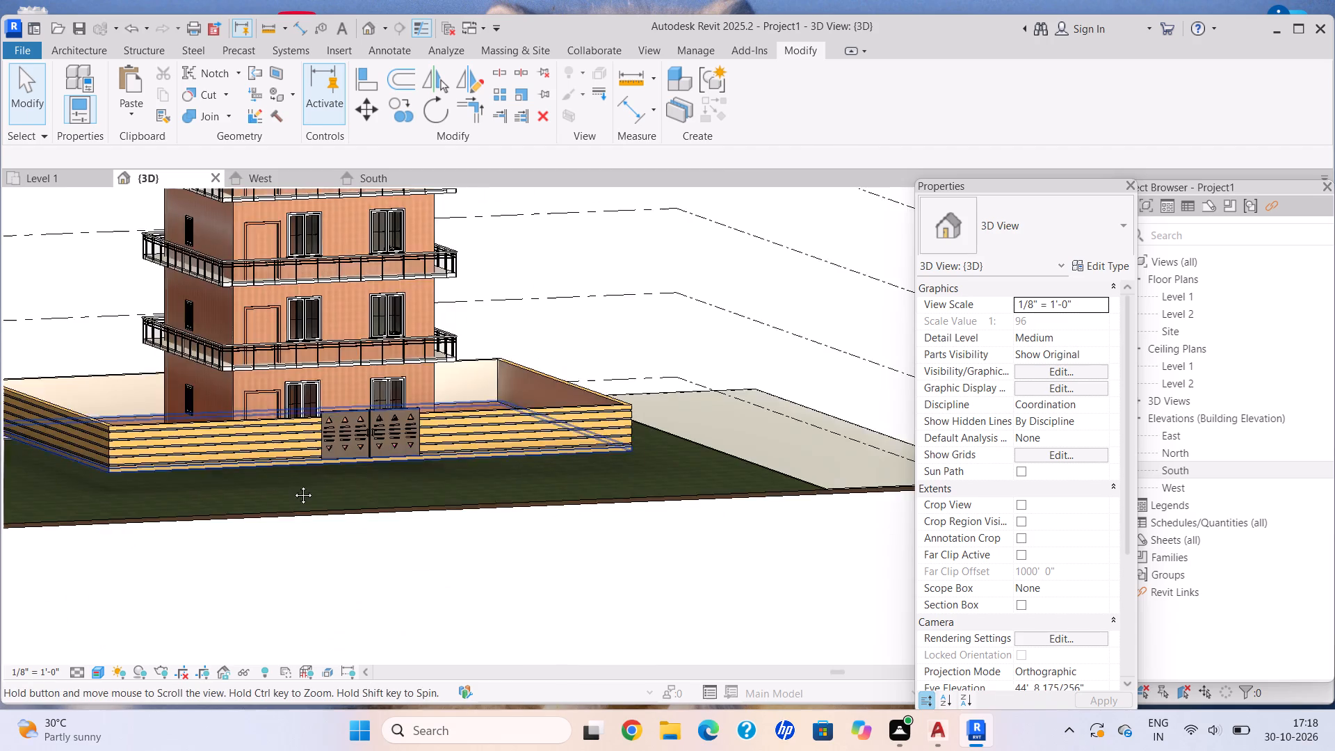
Start painting and examine the project materials for an alternative finish for the front compound wall.
middle_click_drag(293, 485, 407, 607)
scroll(229, 595, "up", 7)
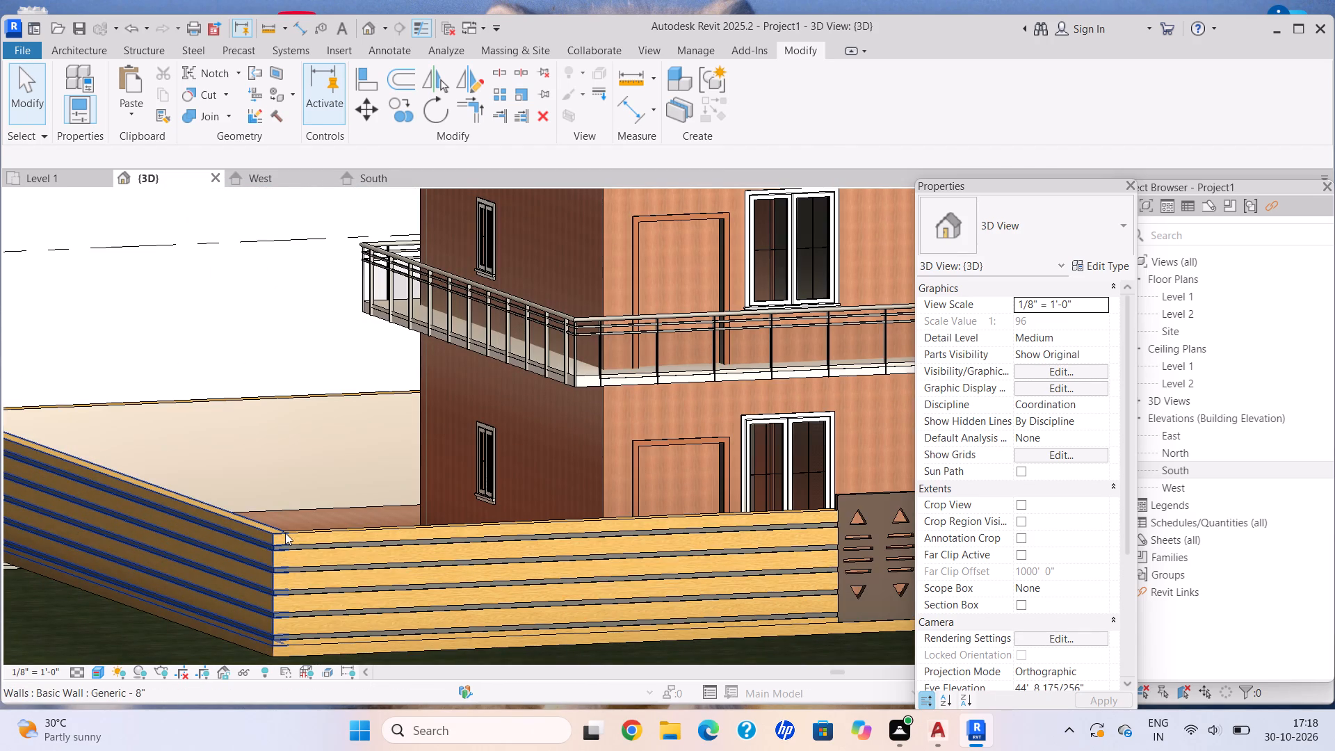
scroll(374, 614, "down", 6)
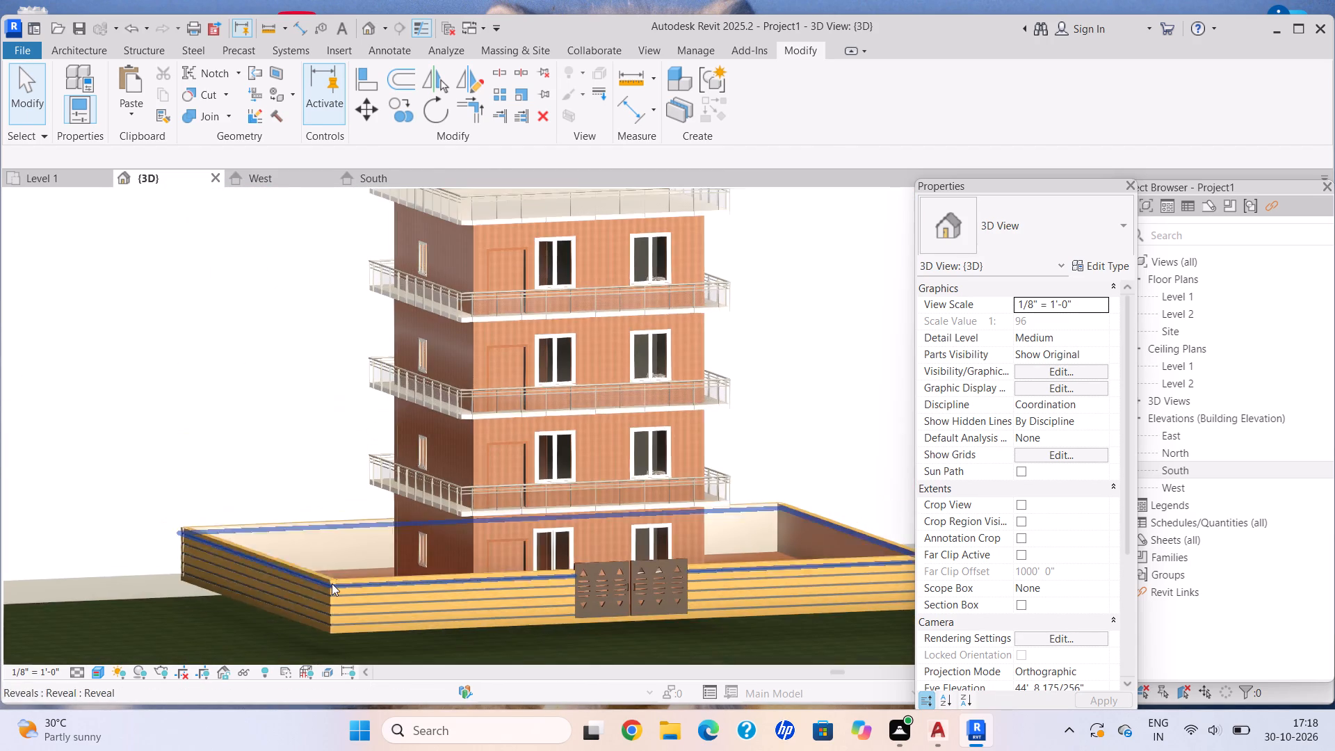
scroll(368, 582, "up", 5)
left_click(350, 574)
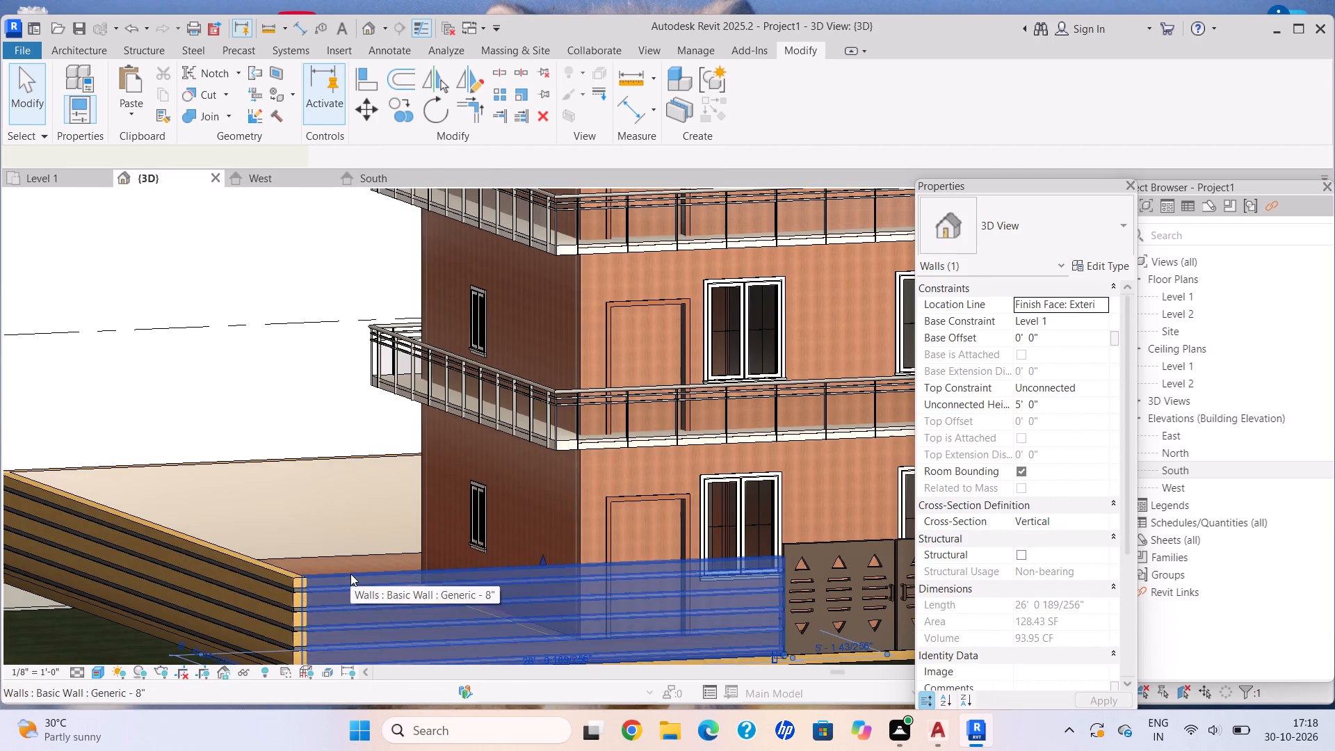
left_click(290, 92)
left_click(311, 116)
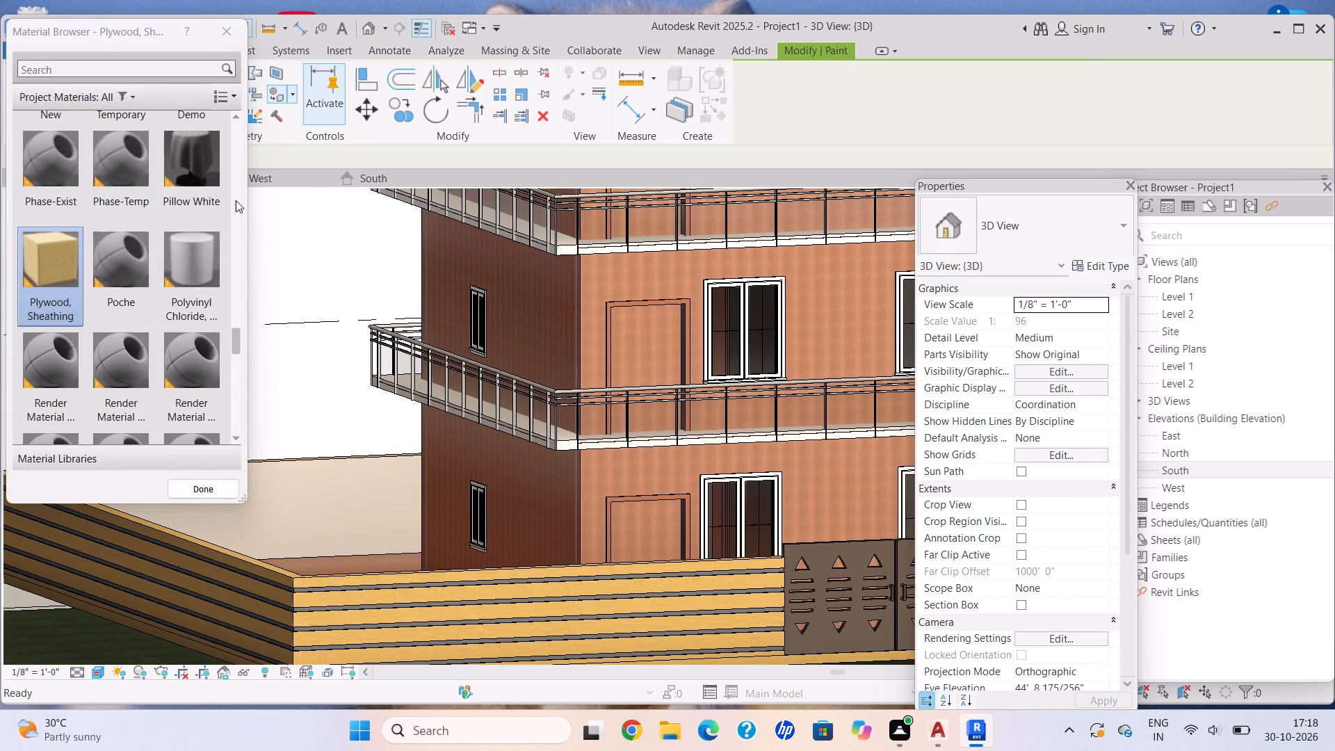
scroll(174, 301, "down", 3)
scroll(186, 387, "down", 5)
scroll(187, 380, "up", 4)
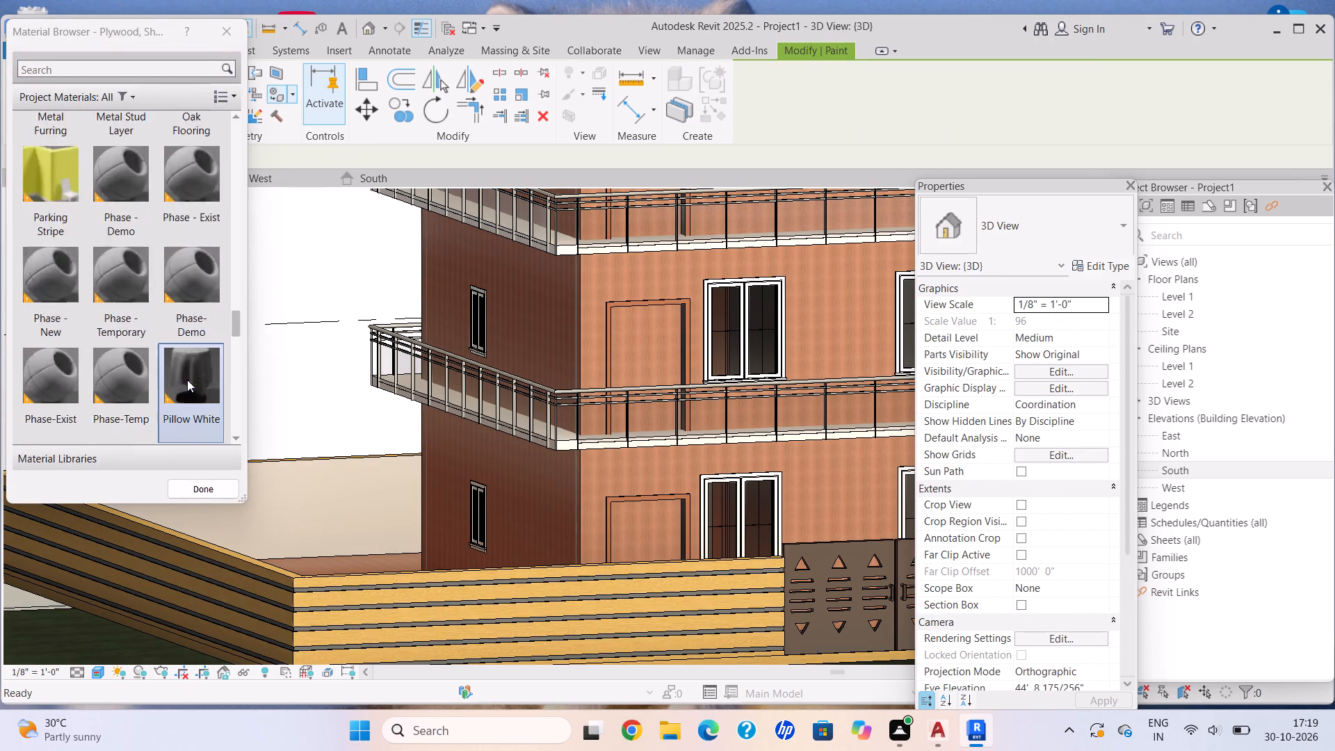
scroll(187, 380, "up", 1)
scroll(188, 380, "down", 2)
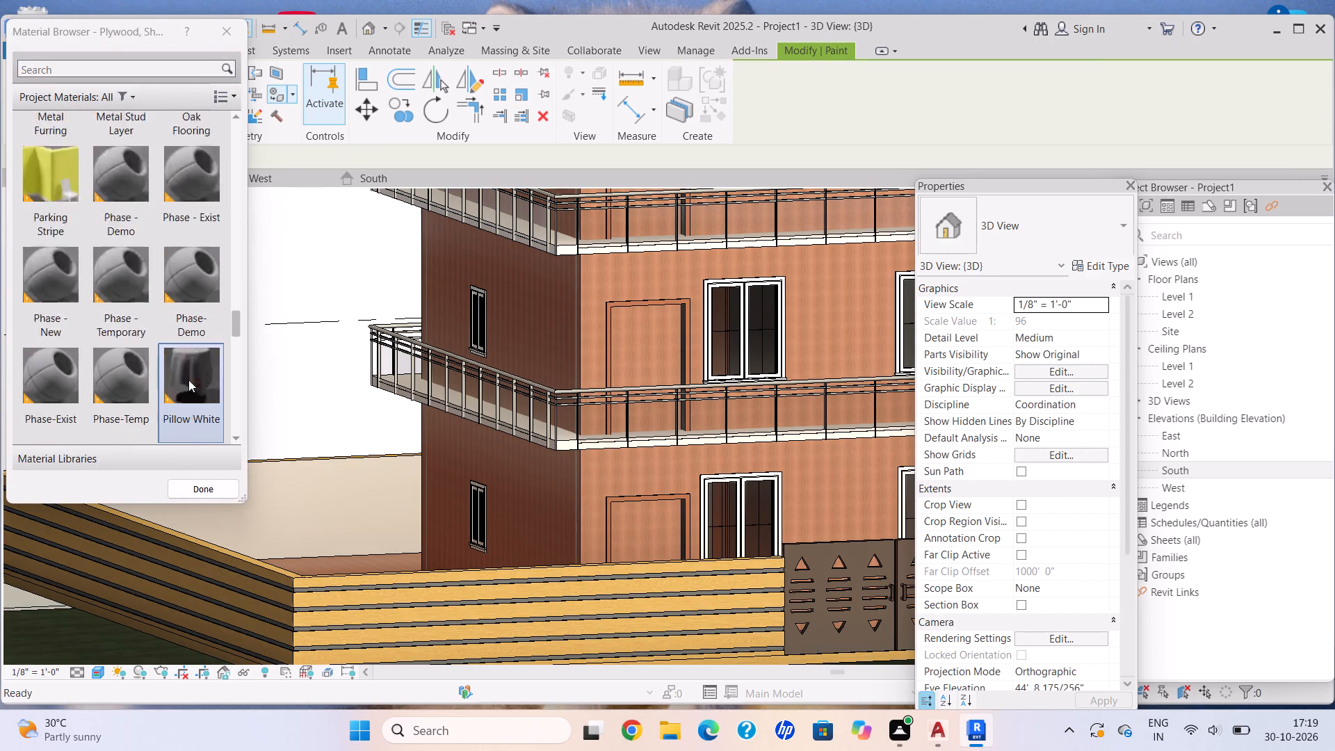
scroll(188, 380, "down", 6)
scroll(200, 357, "up", 2)
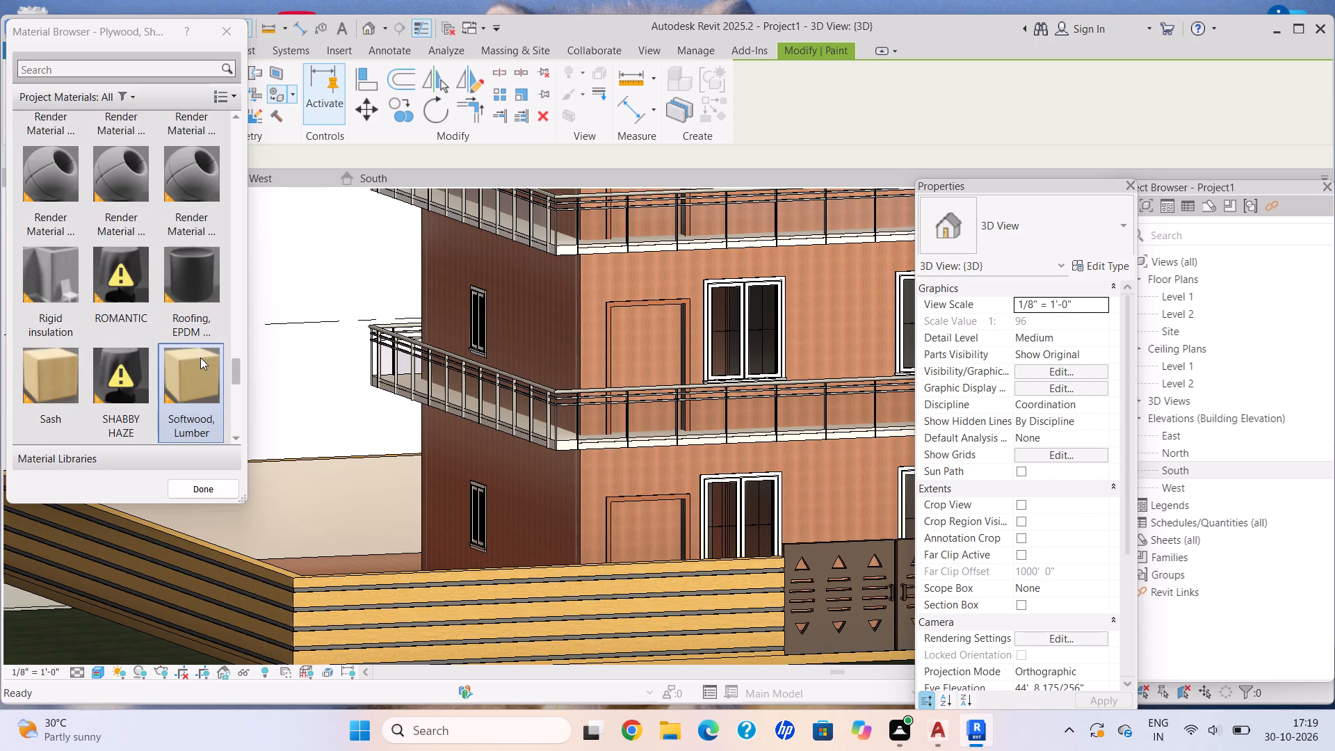
scroll(200, 357, "up", 3)
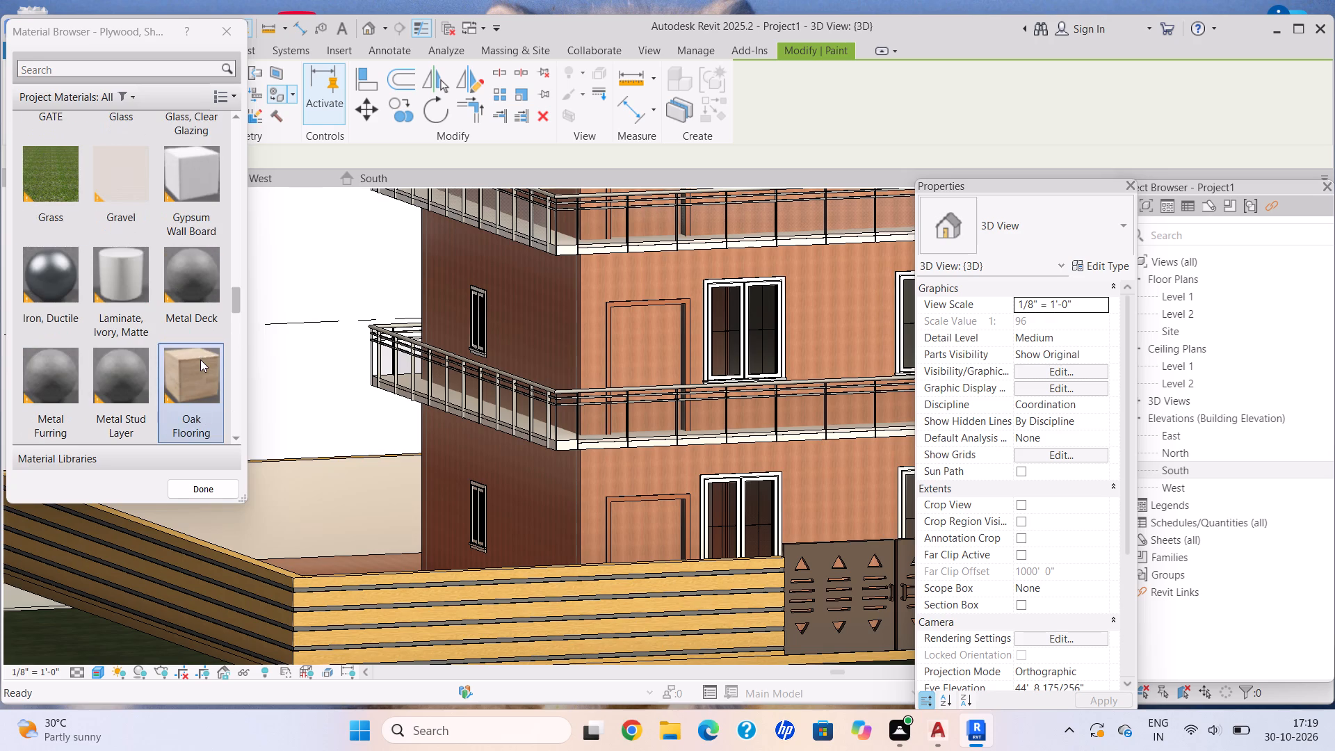
scroll(200, 360, "up", 3)
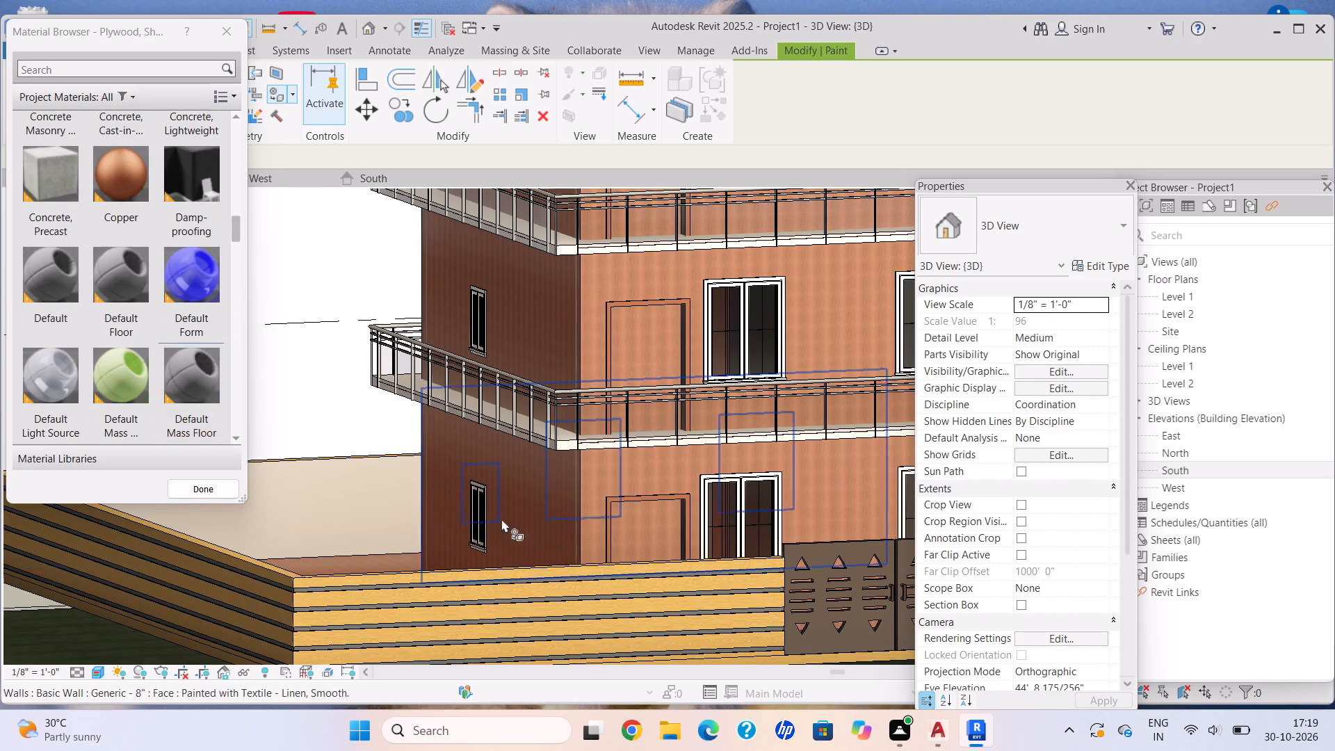
scroll(212, 344, "down", 4)
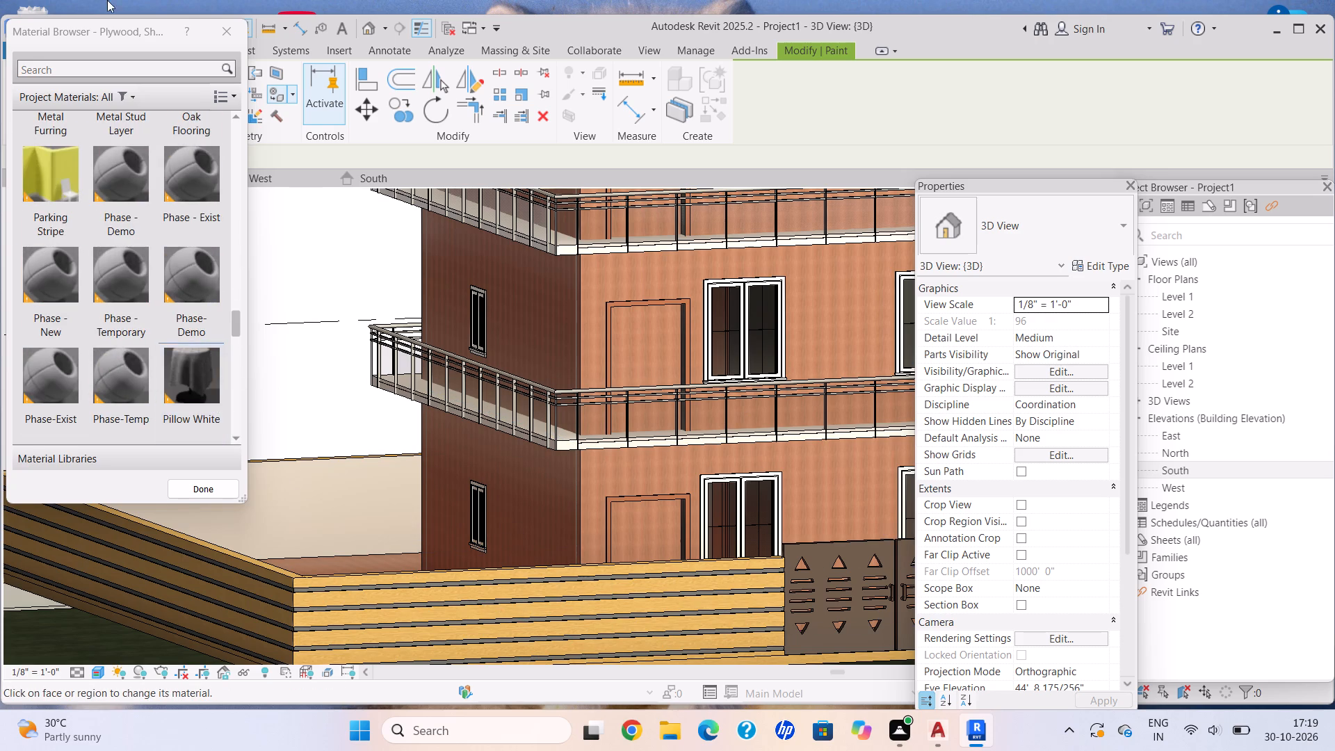
scroll(83, 337, "down", 5)
scroll(102, 343, "up", 2)
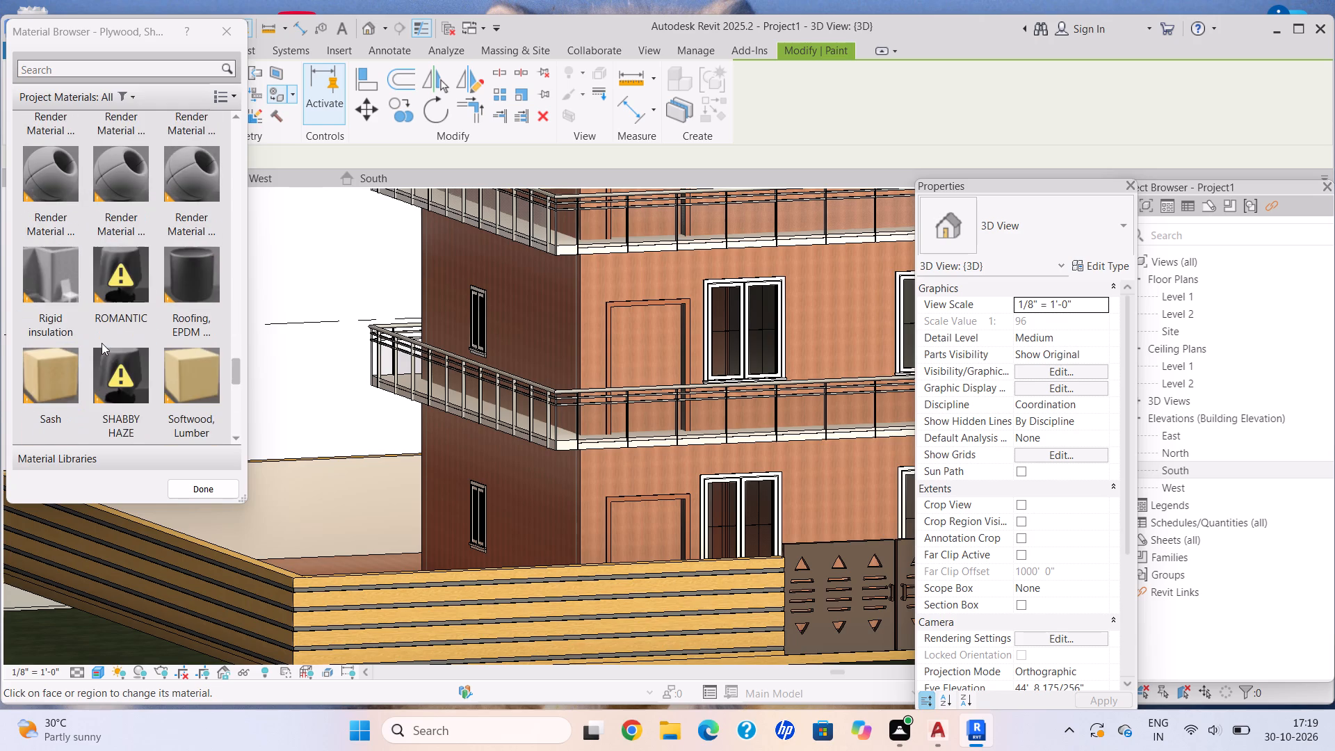
scroll(123, 362, "up", 3)
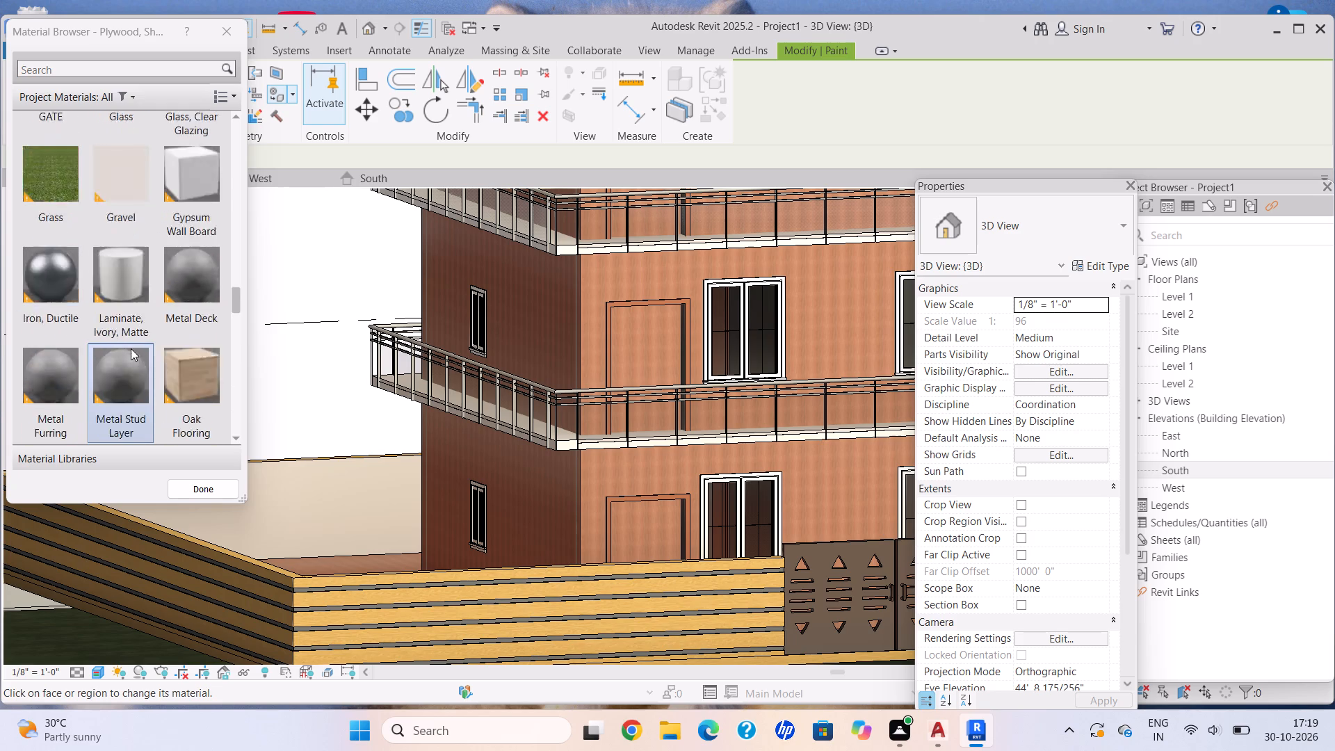
scroll(131, 348, "up", 5)
scroll(139, 363, "down", 4)
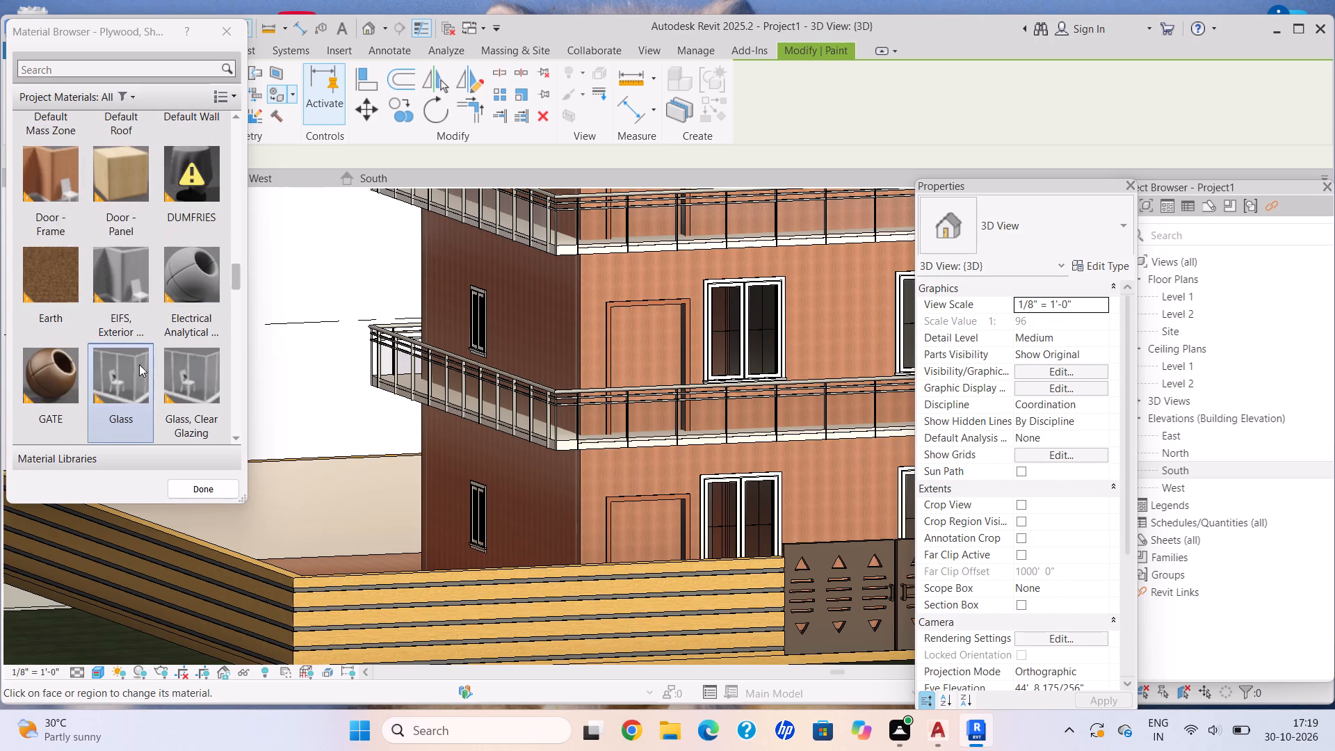
scroll(154, 389, "up", 8)
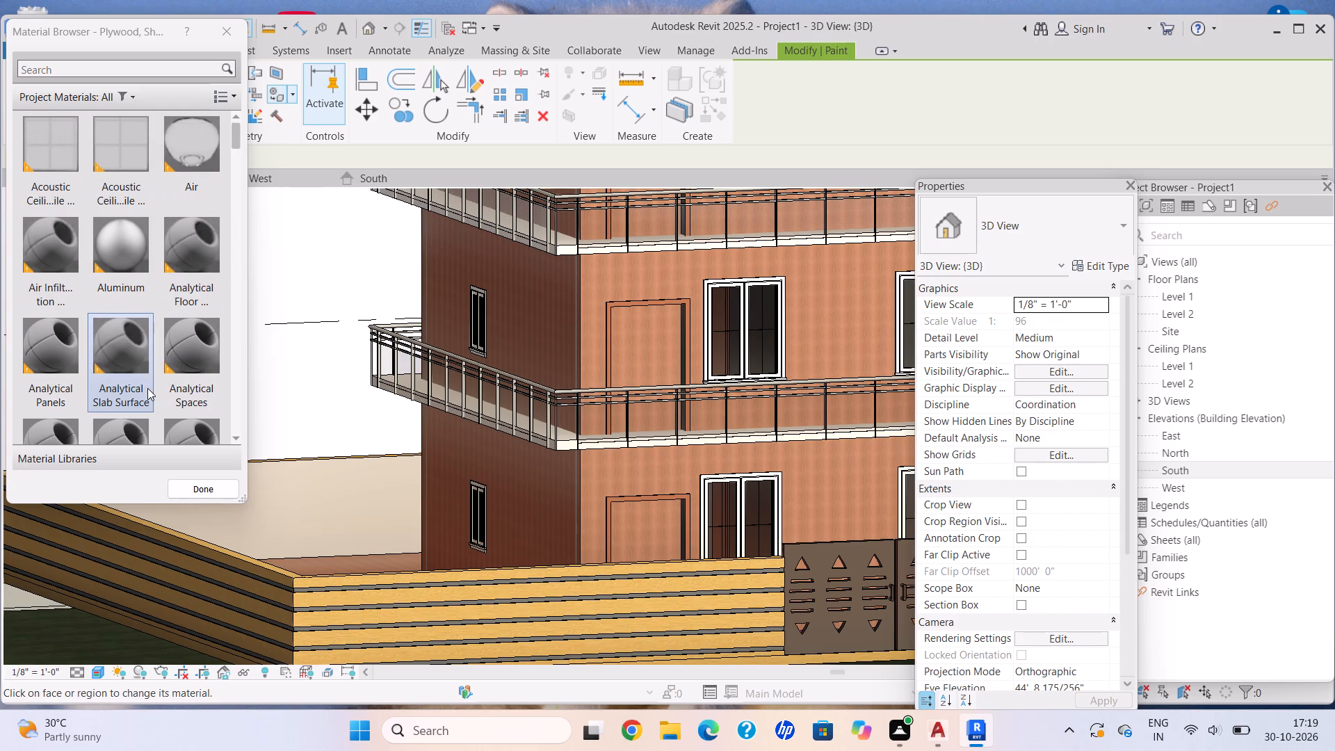
scroll(147, 388, "down", 3)
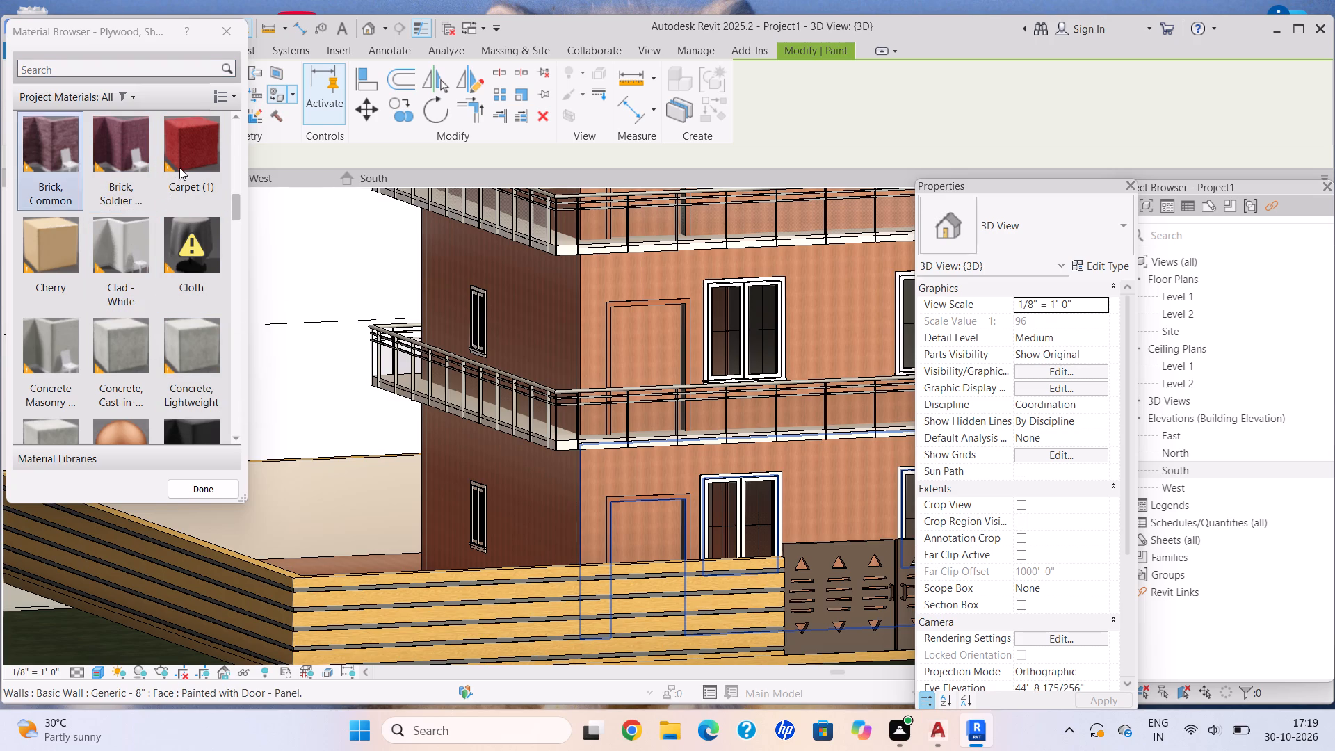
scroll(177, 293, "down", 2)
scroll(172, 295, "up", 1)
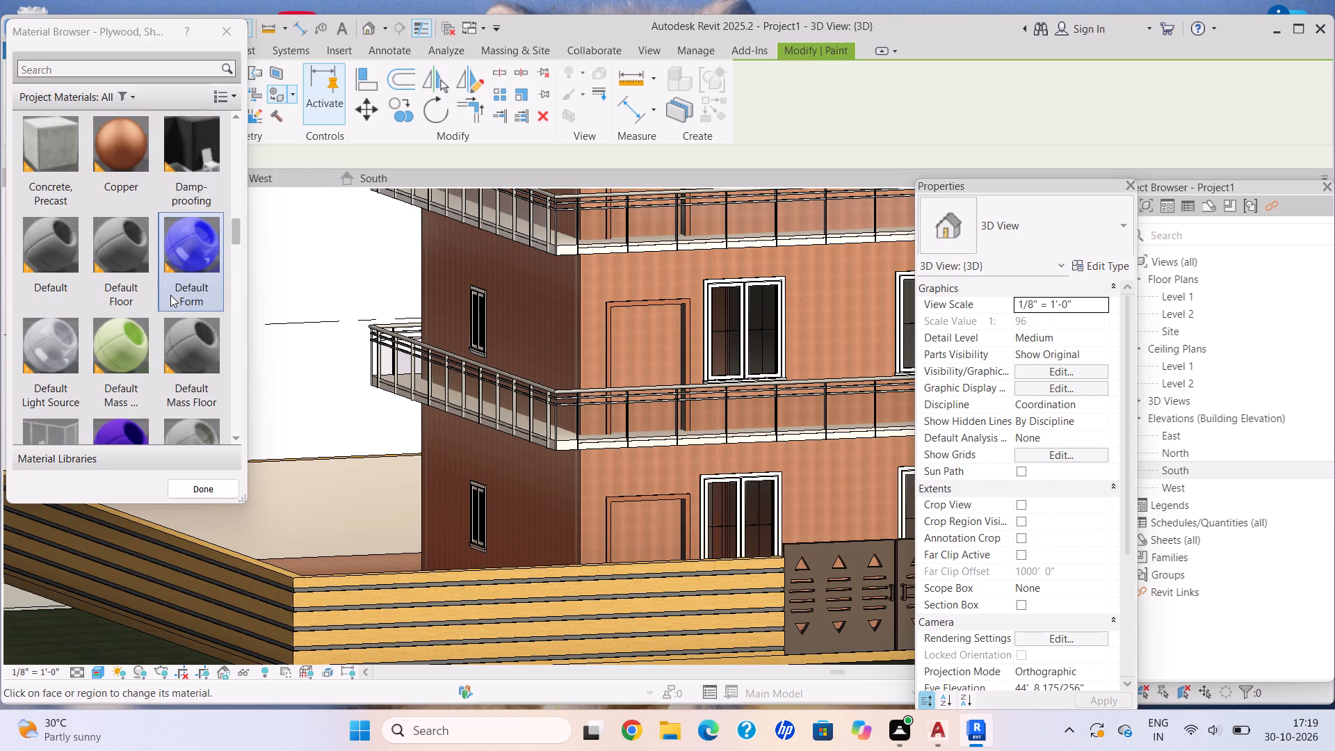
scroll(170, 295, "up", 2)
scroll(165, 293, "down", 1)
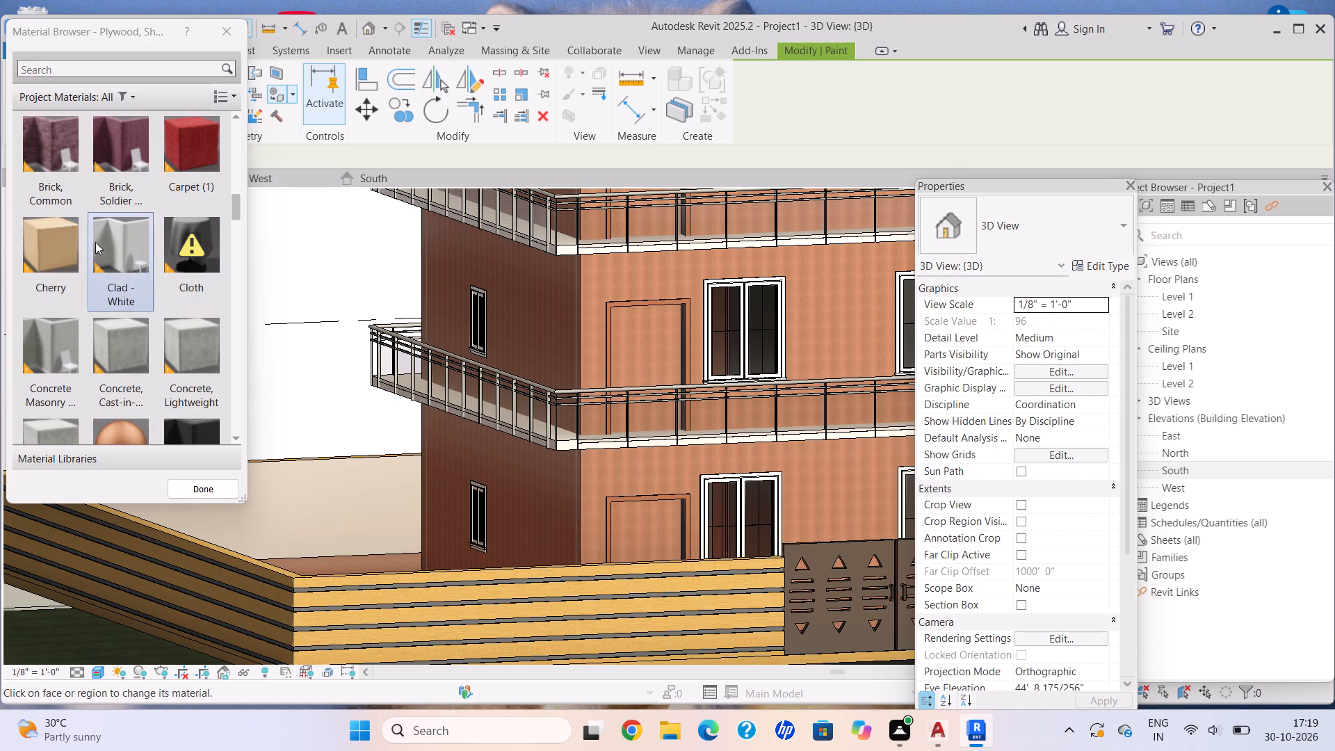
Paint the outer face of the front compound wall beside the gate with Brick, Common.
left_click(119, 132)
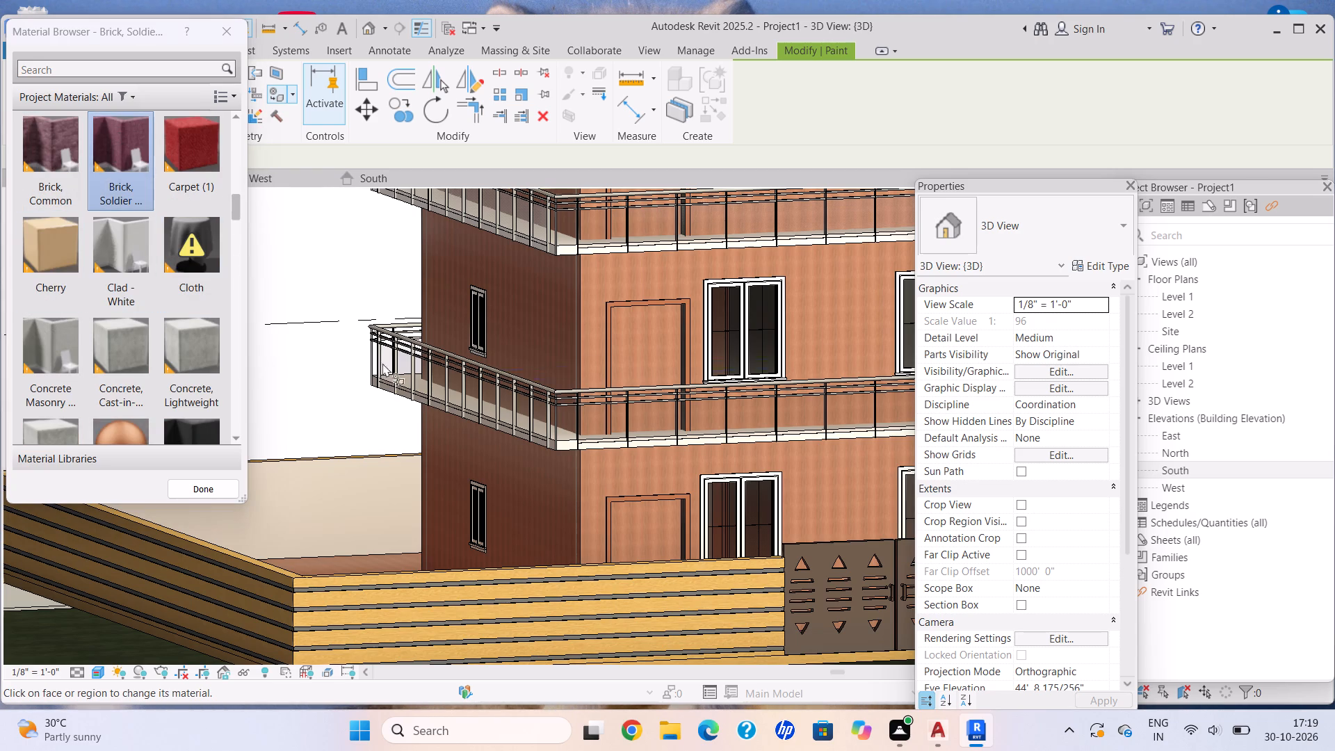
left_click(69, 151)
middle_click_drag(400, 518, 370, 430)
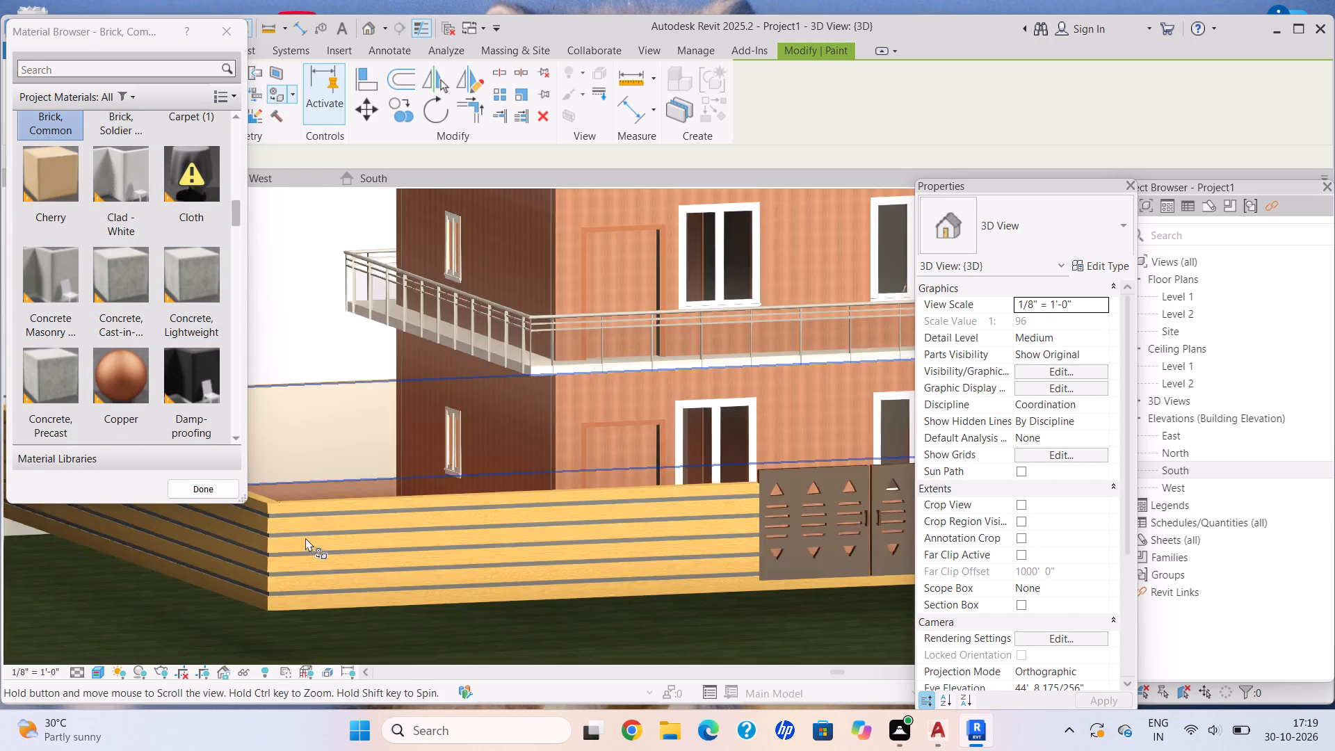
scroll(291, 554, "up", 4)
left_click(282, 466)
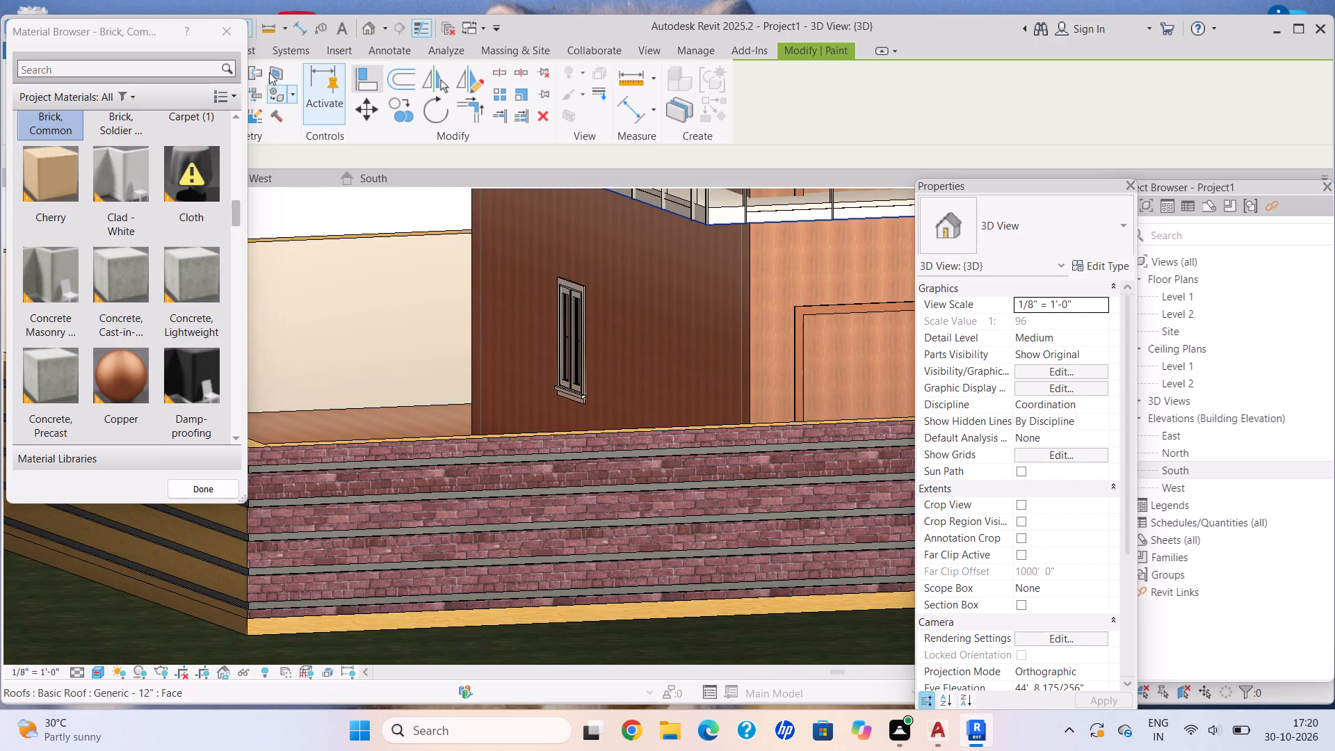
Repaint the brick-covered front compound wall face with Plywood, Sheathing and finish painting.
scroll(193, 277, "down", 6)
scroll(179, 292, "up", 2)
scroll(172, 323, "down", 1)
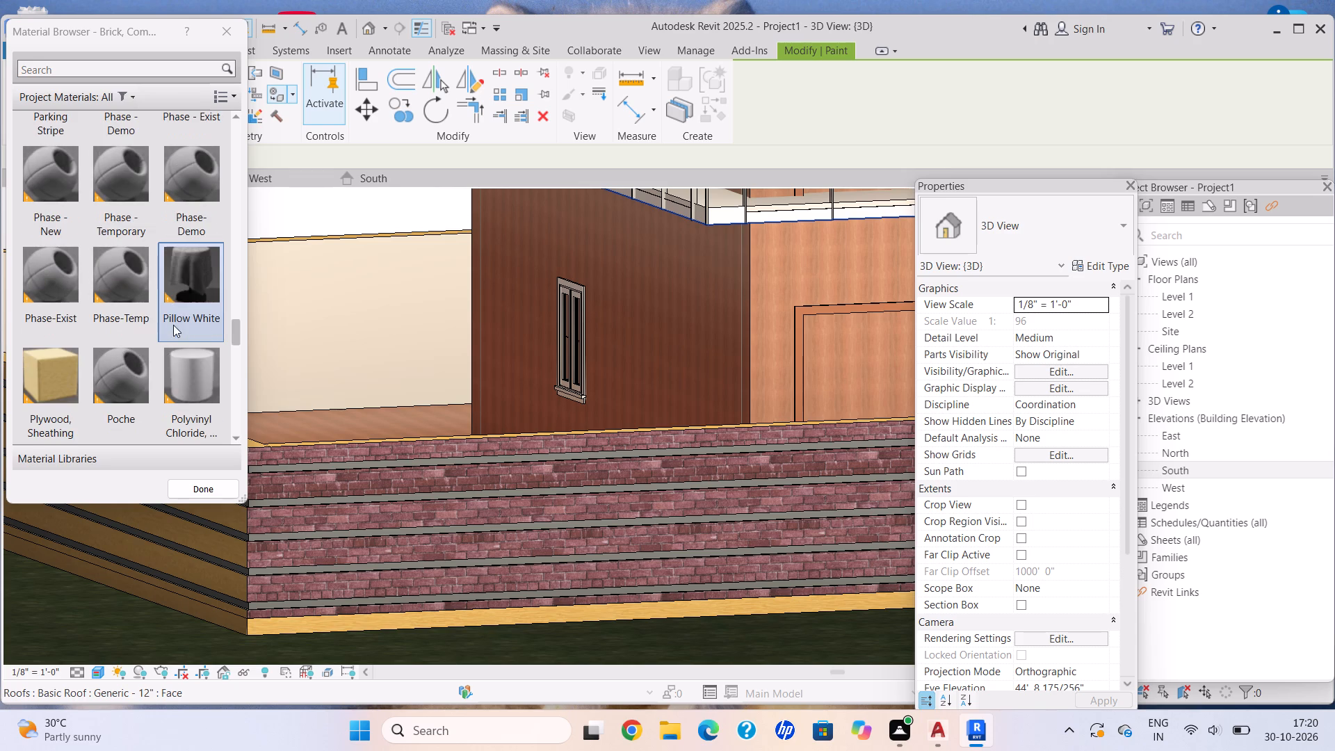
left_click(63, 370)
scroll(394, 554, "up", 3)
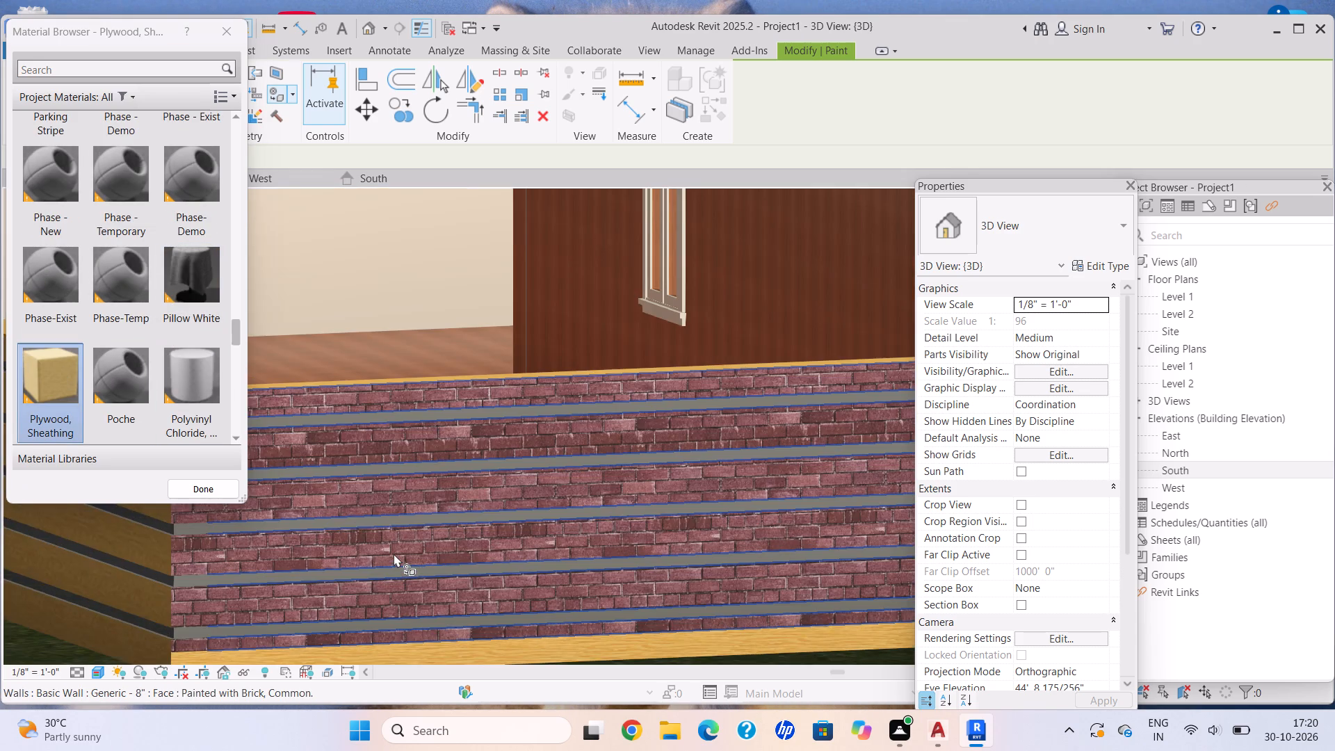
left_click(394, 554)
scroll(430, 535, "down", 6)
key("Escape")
Examine the compound wall from the gate front round to the corner with the side wall.
scroll(426, 532, "down", 2)
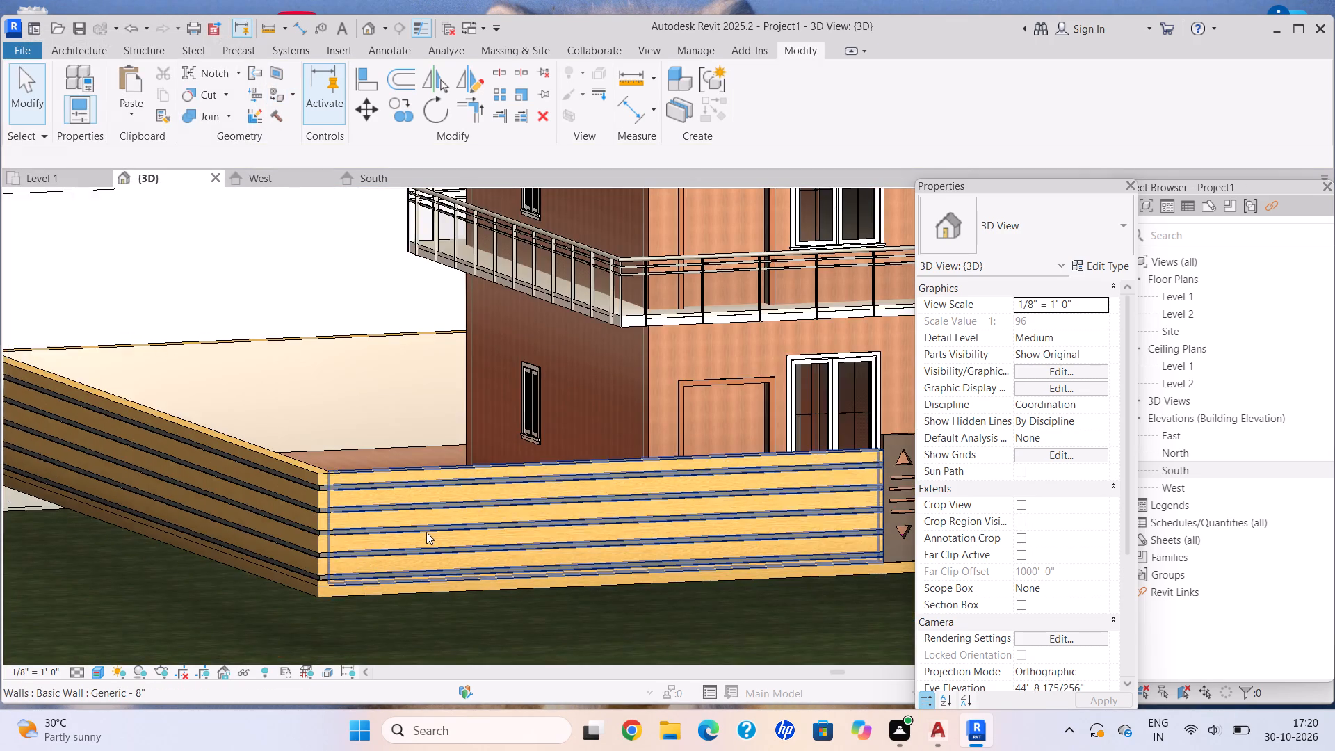
scroll(426, 532, "down", 3)
scroll(540, 439, "down", 4)
scroll(405, 437, "down", 3)
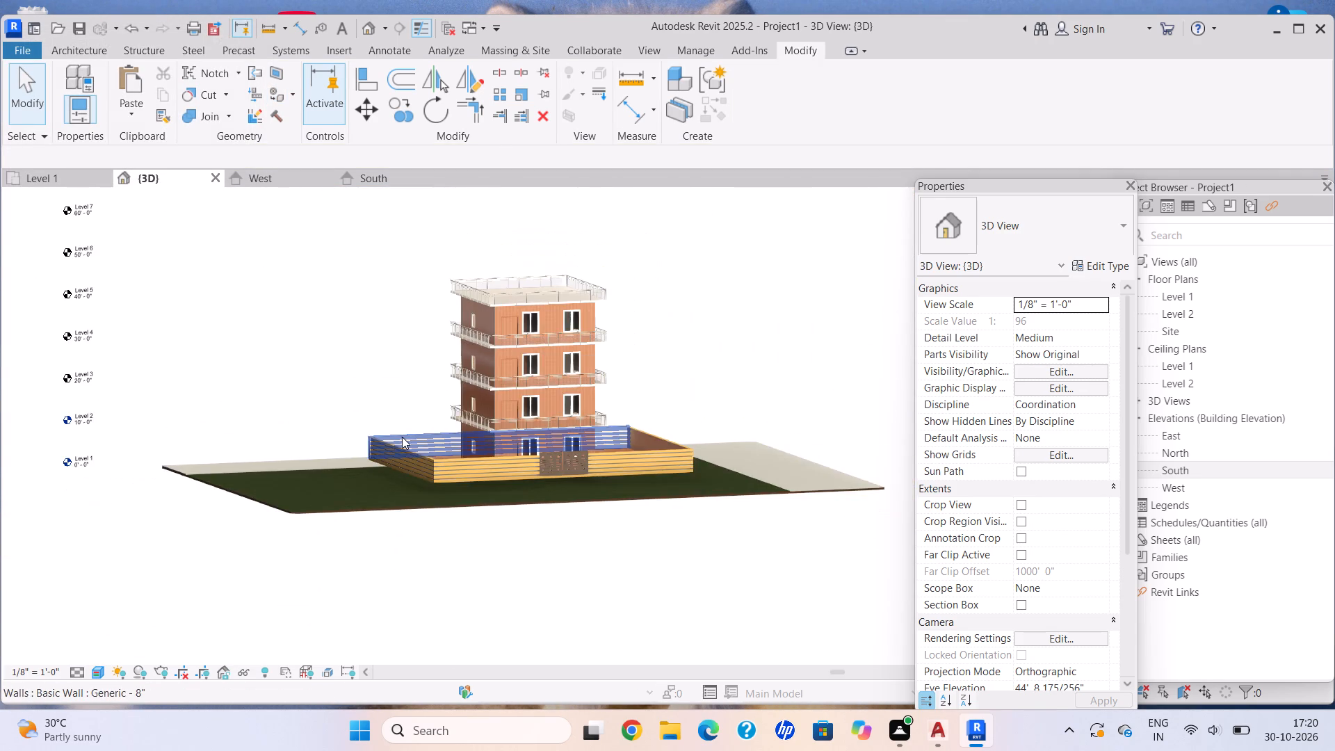
middle_click_drag(402, 437, 323, 459, "shift")
middle_click_drag(310, 449, 212, 444)
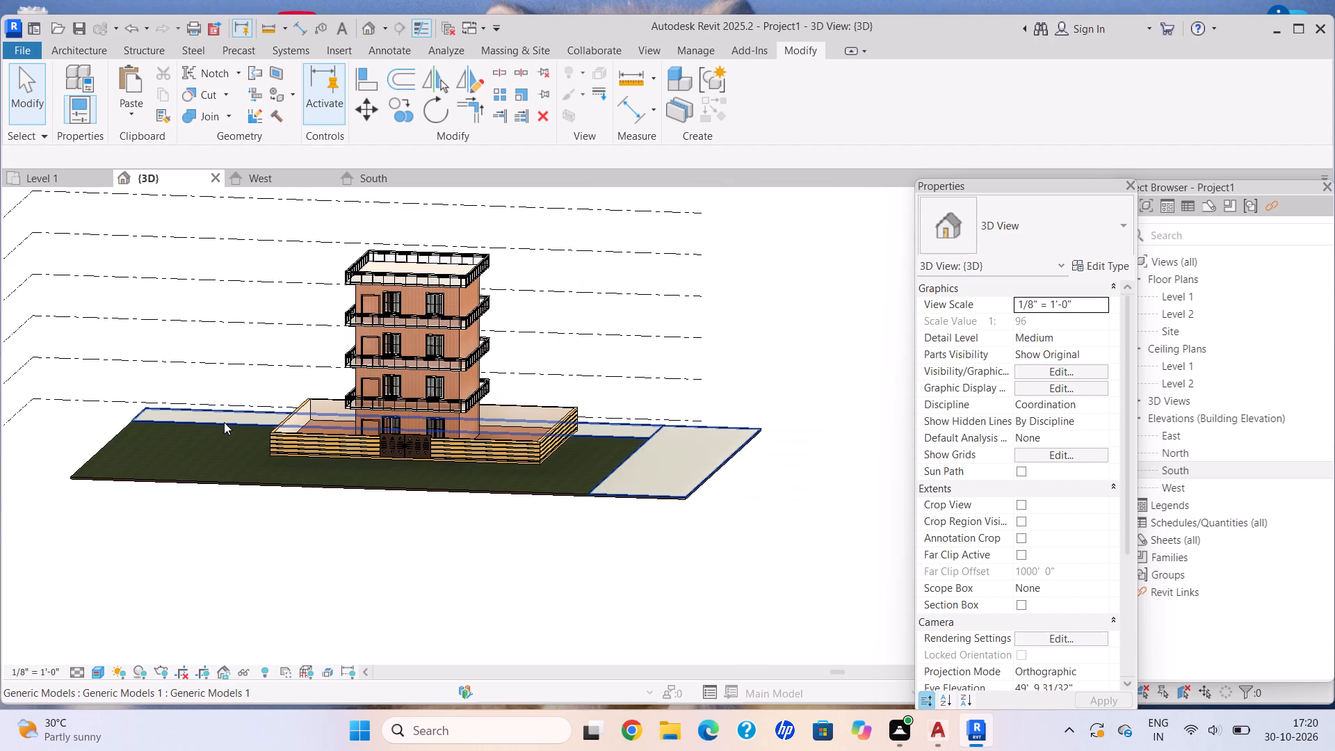
middle_click_drag(281, 399, 156, 421, "shift")
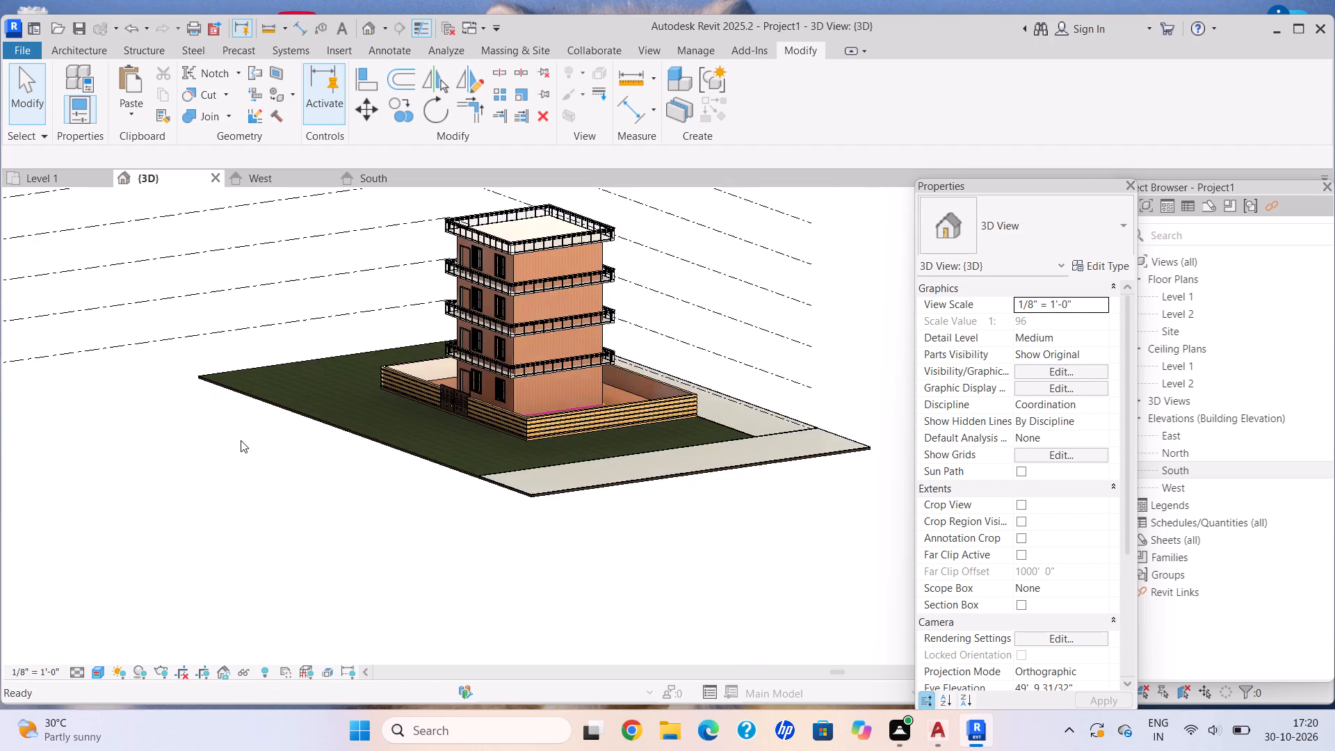
scroll(522, 449, "up", 9)
middle_click_drag(599, 430, 499, 536)
scroll(362, 495, "up", 1)
key("Escape")
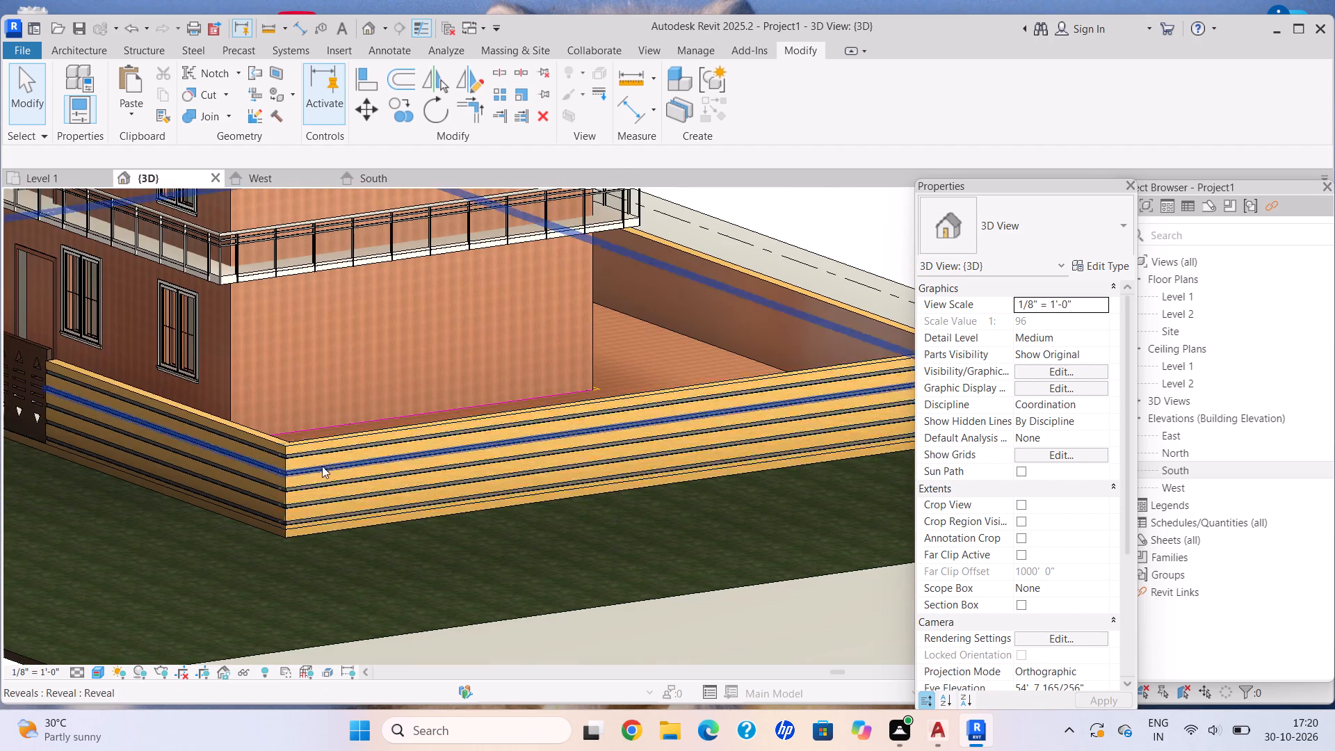
key("Escape")
scroll(323, 442, "up", 4)
scroll(323, 442, "down", 7)
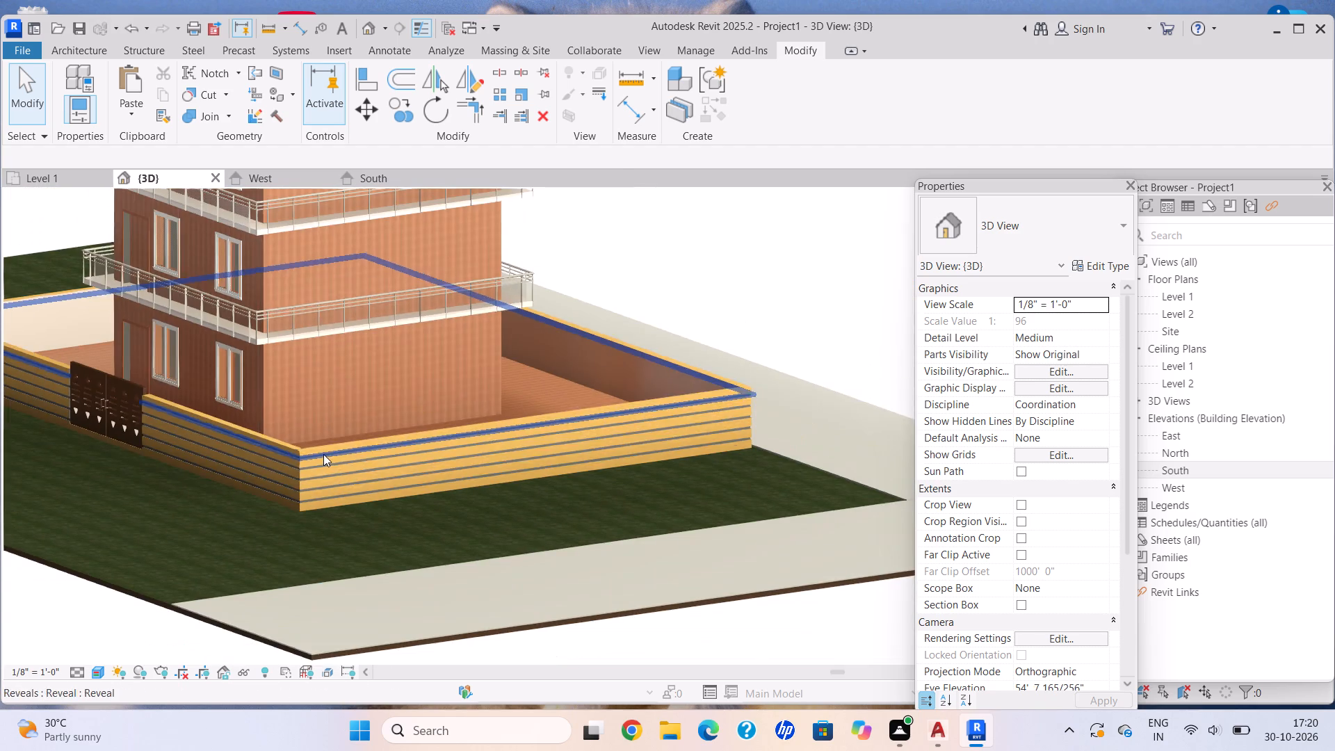
Set the Structure layer material of the compound wall's Generic - 8" type to Carpet (1) and apply the type change.
middle_click_drag(332, 465, 332, 561)
scroll(303, 541, "up", 4)
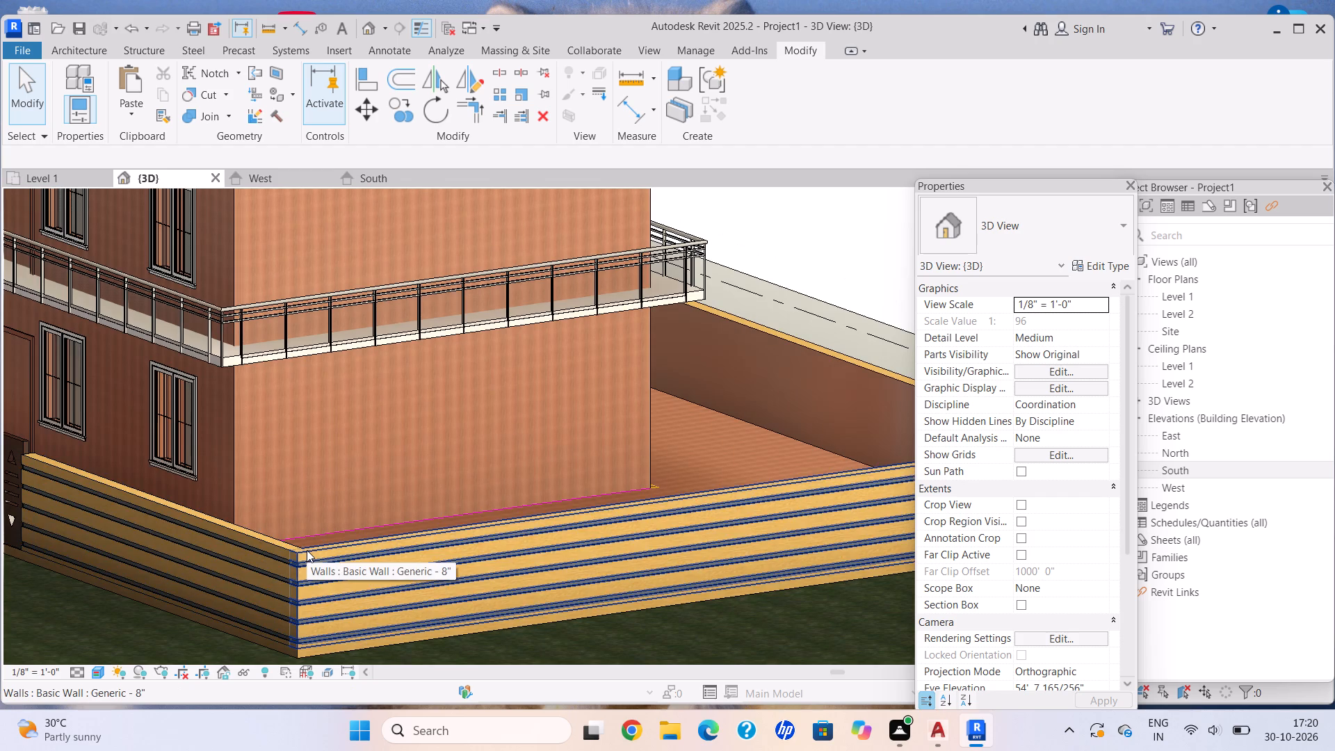
left_click(307, 550)
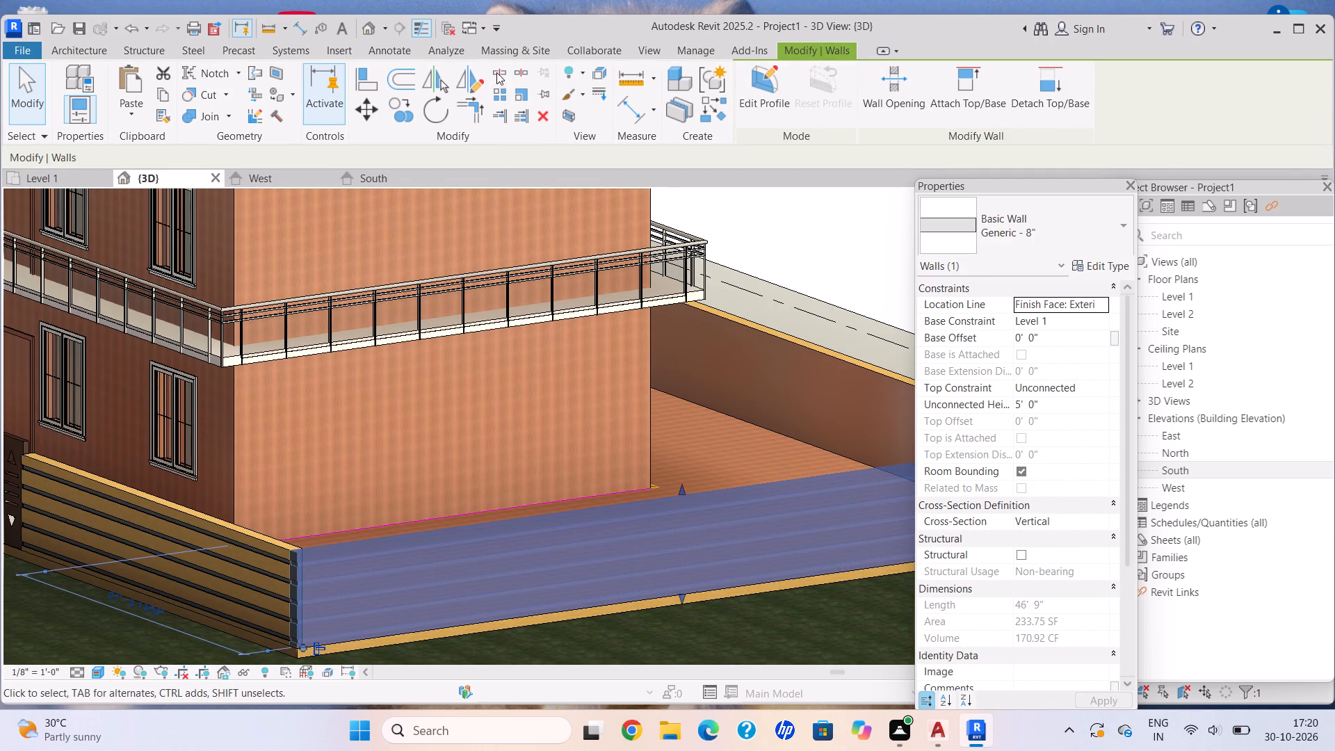
left_click(1118, 264)
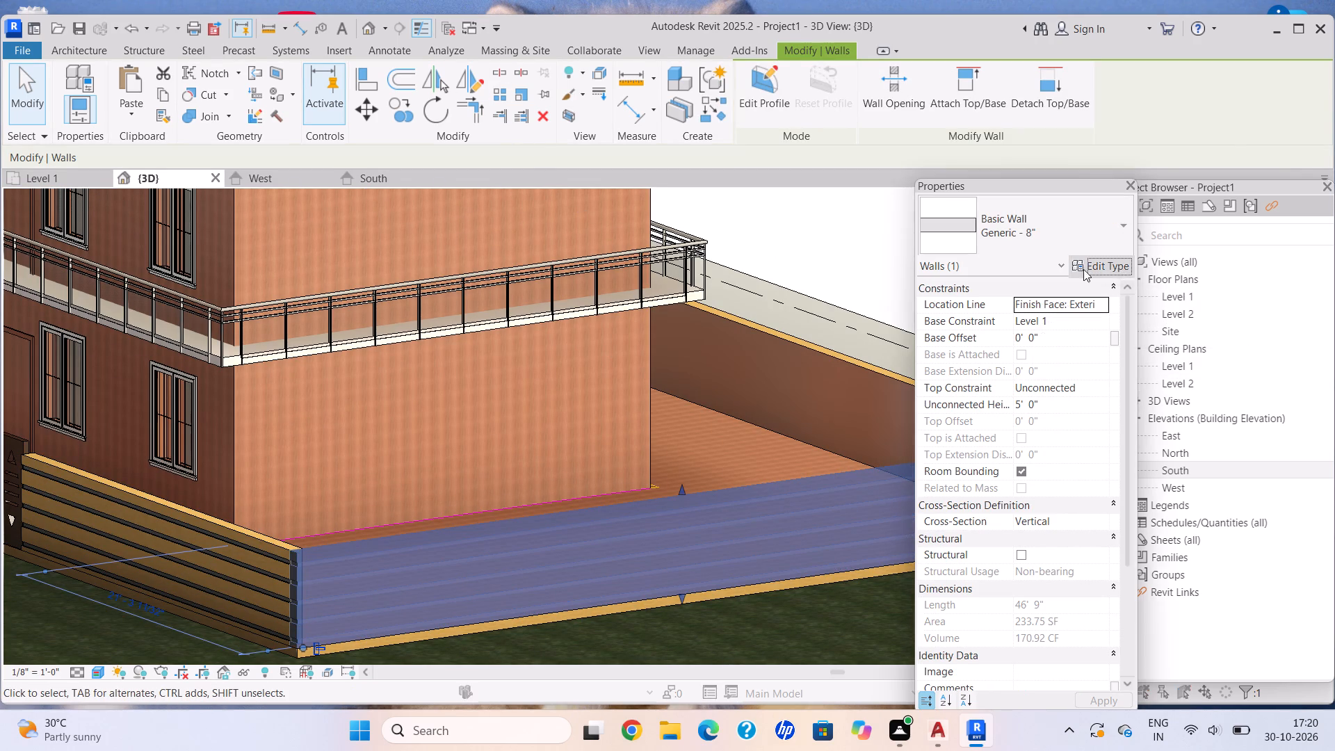
left_click(976, 264)
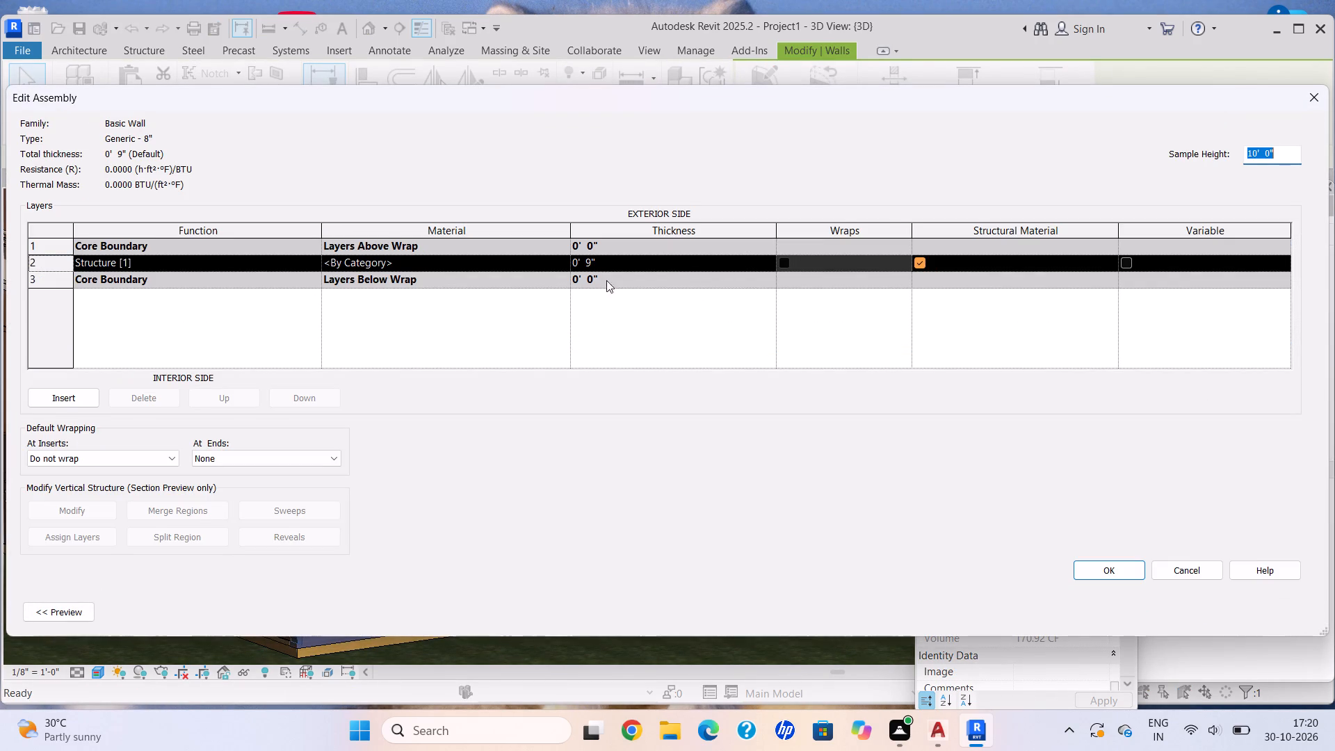
left_click(565, 263)
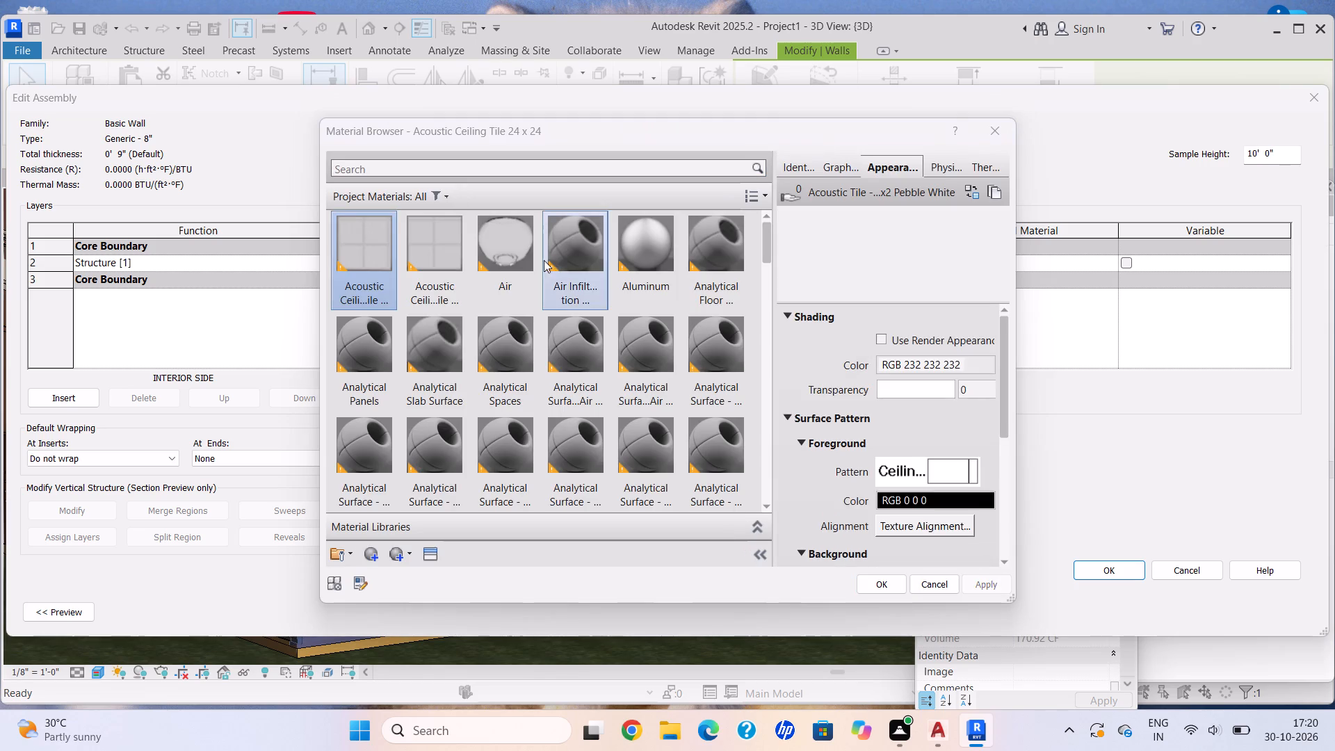
scroll(539, 359, "down", 5)
scroll(541, 369, "up", 1)
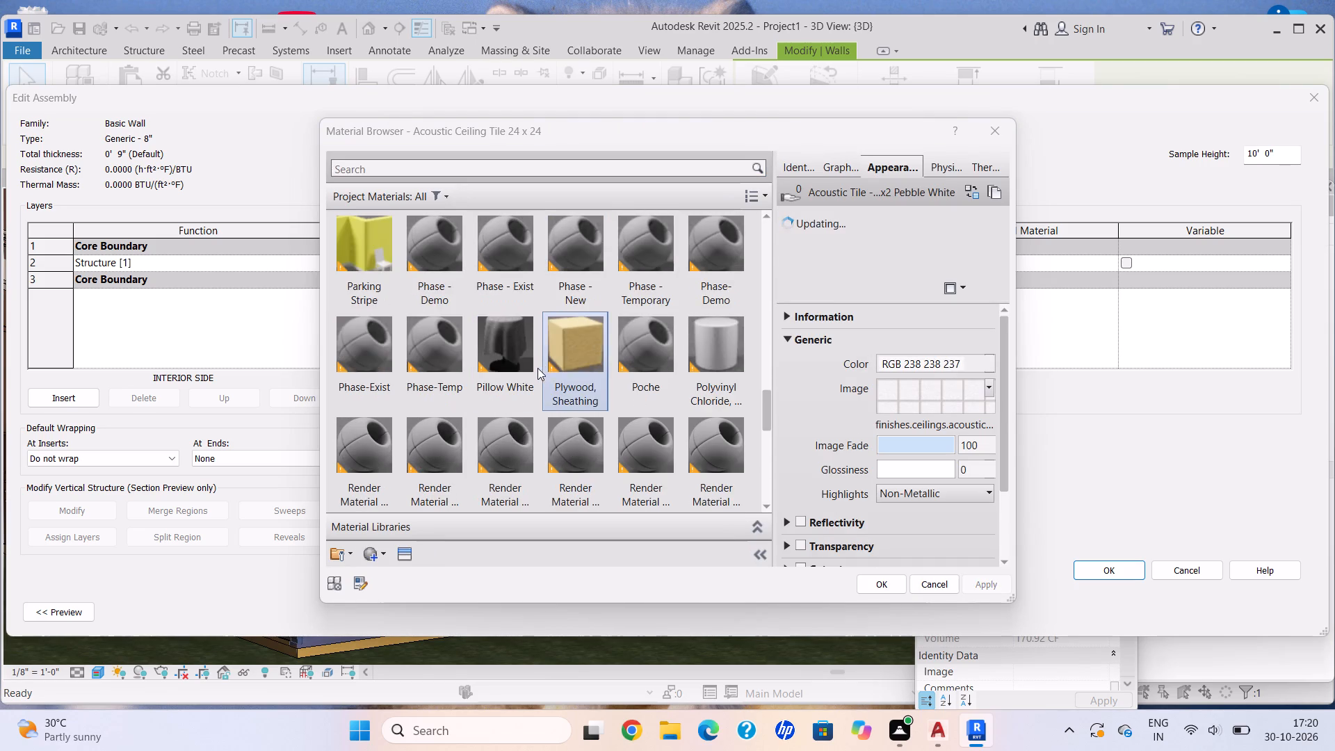
scroll(536, 366, "up", 1)
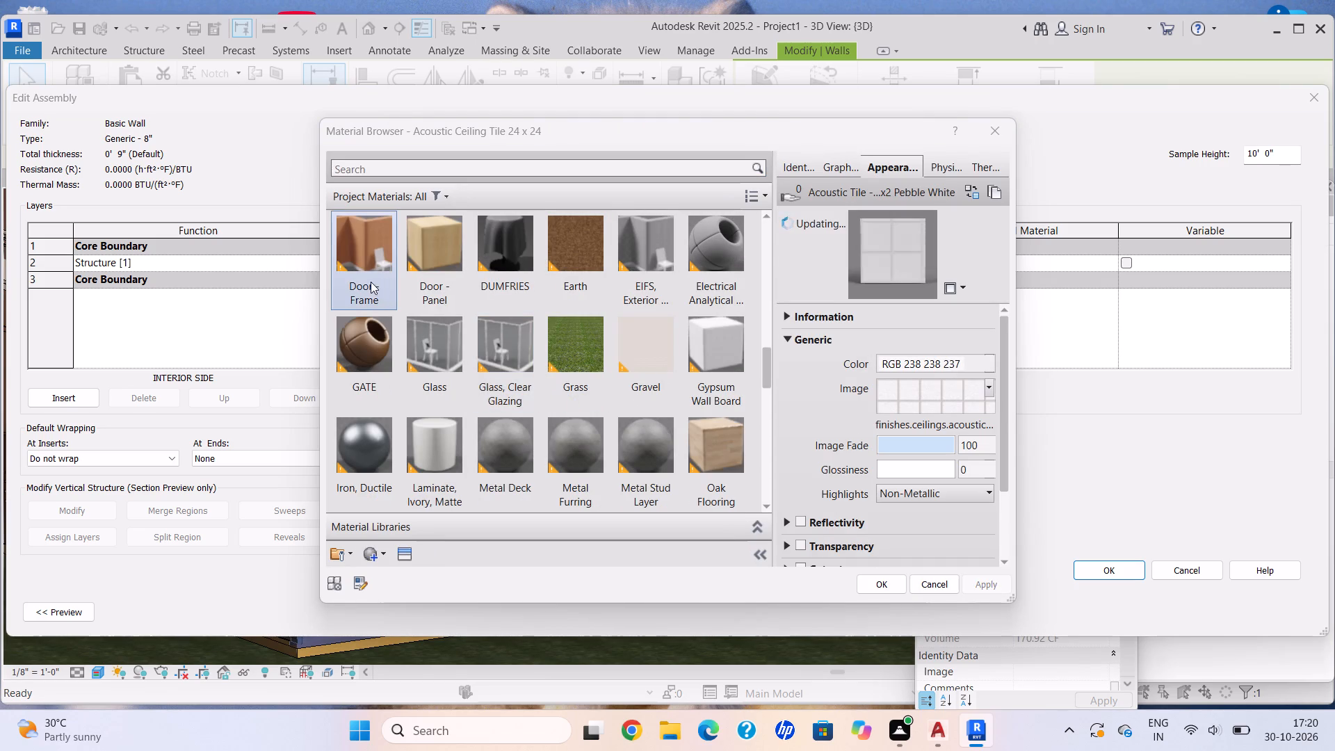
scroll(588, 399, "up", 1)
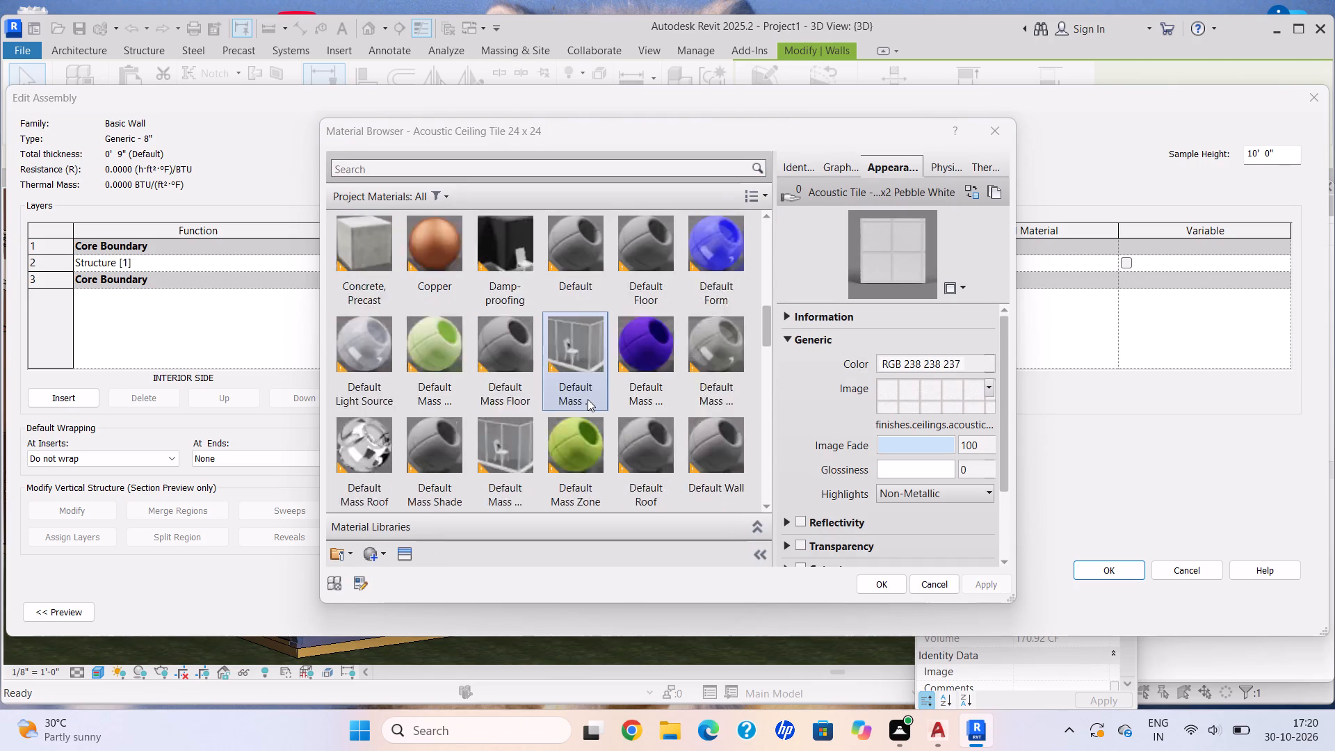
scroll(588, 399, "up", 1)
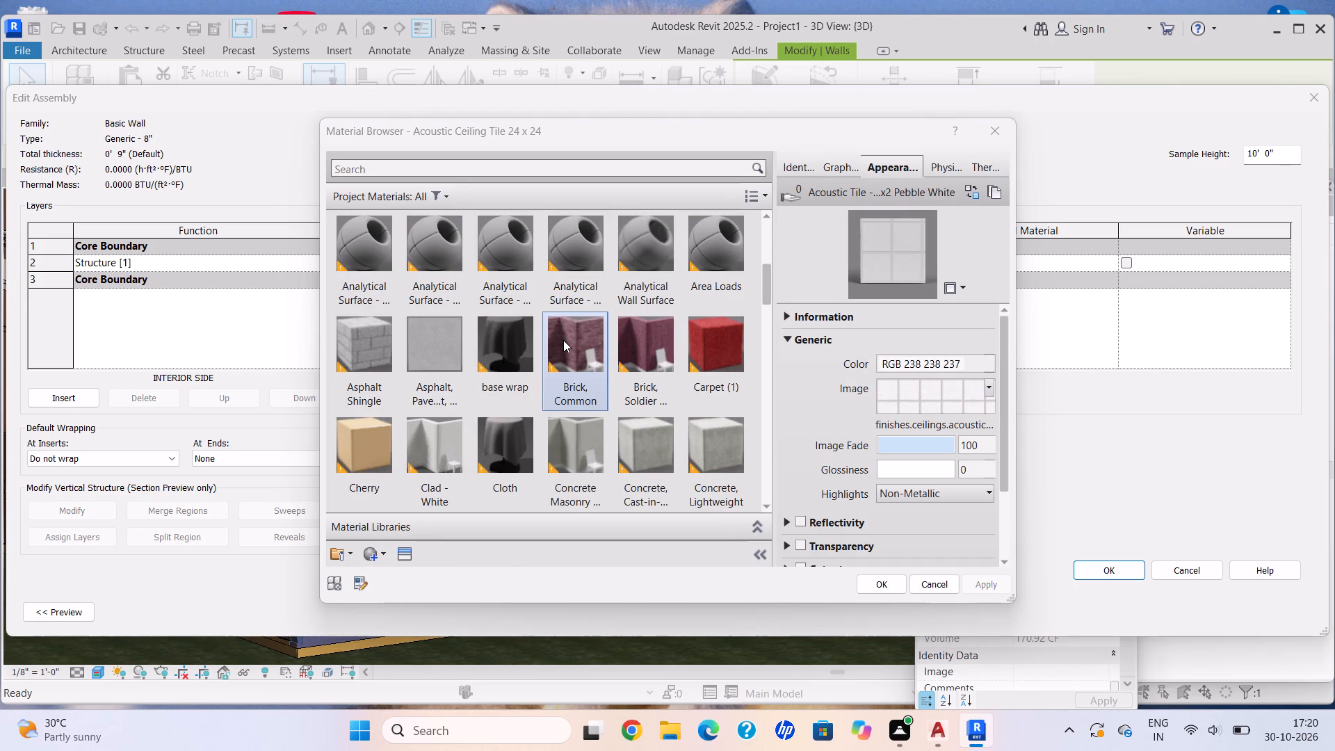
left_click(563, 340)
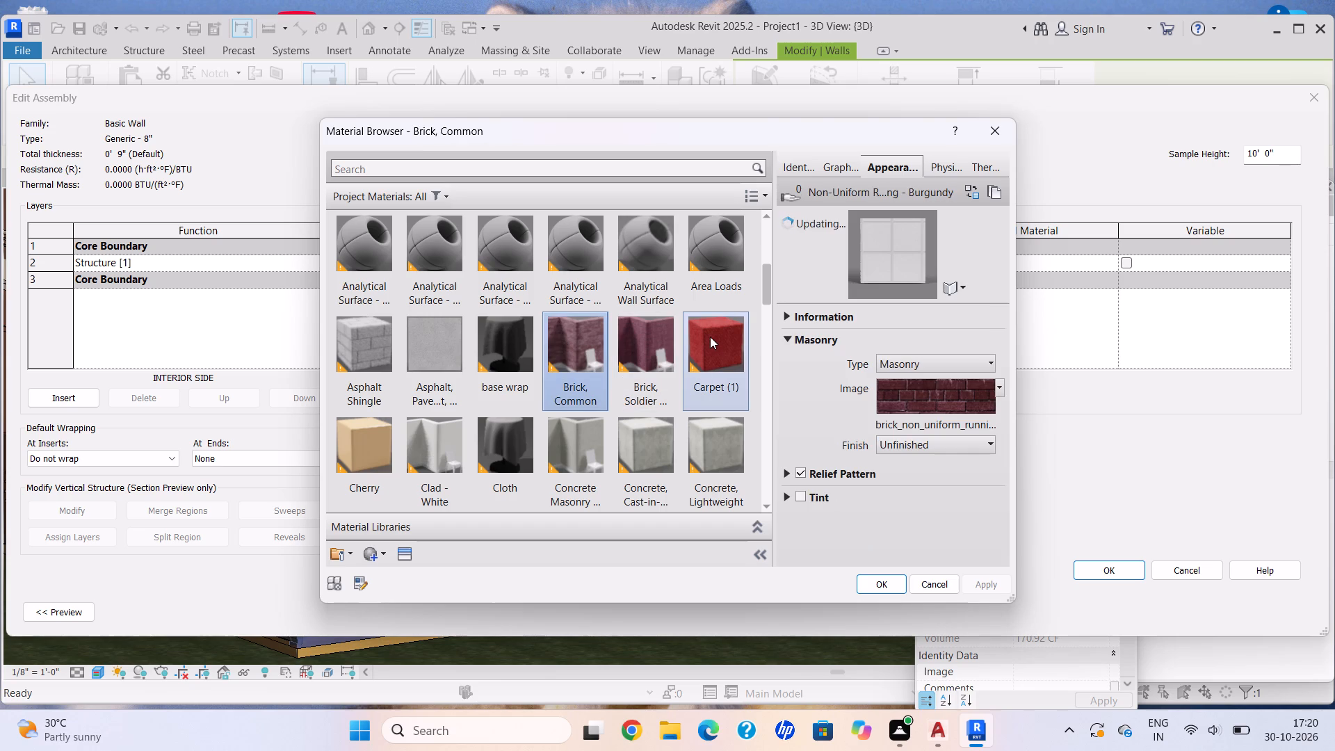
left_click(710, 337)
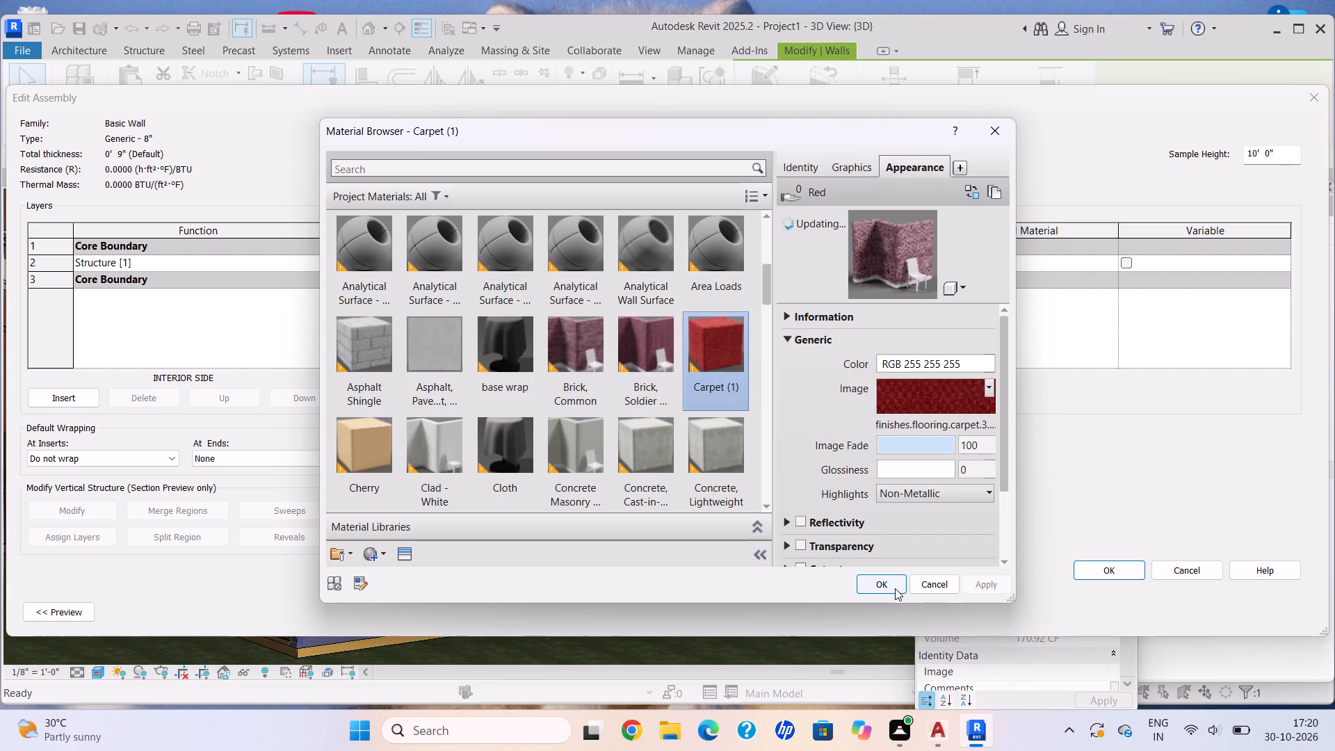
left_click(890, 588)
left_click(1104, 567)
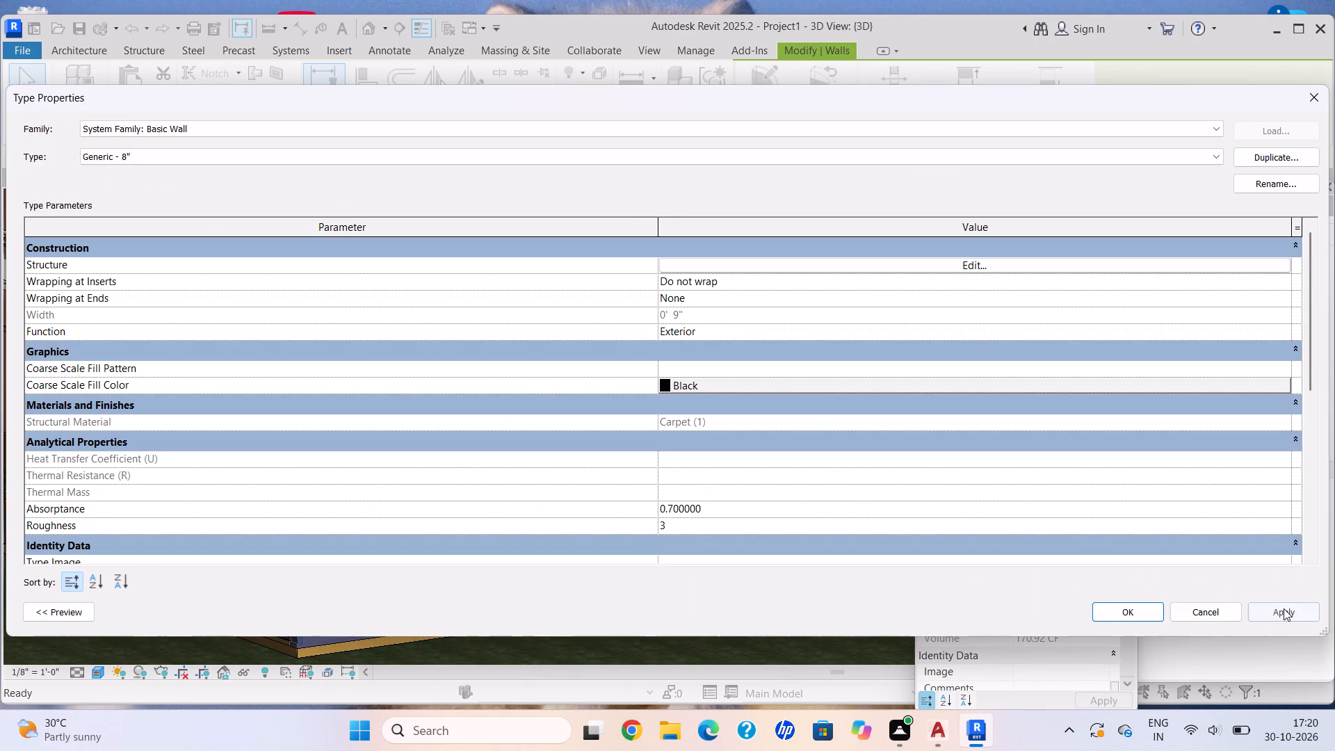
left_click(1284, 608)
left_click(1131, 614)
key("Escape")
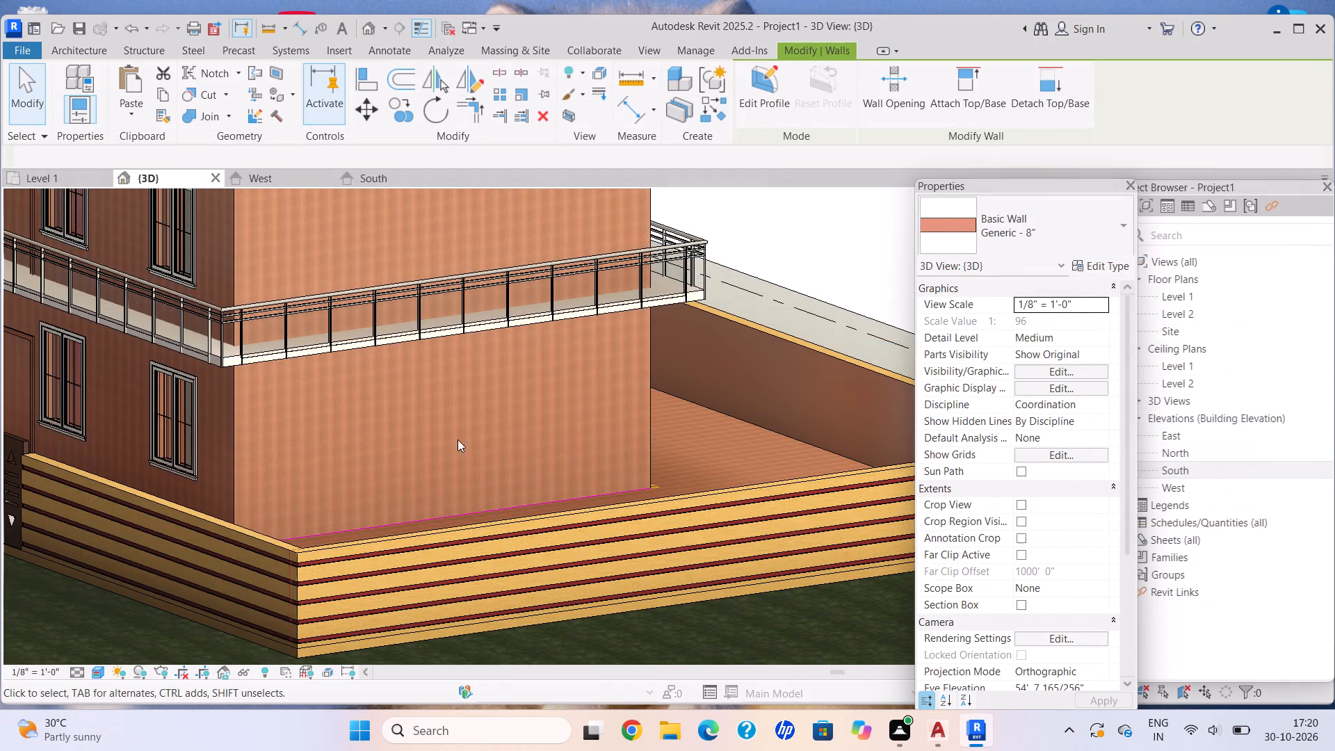
Examine the updated finish and reveal grooves on the front compound wall, from the gate to the nearby corner.
scroll(387, 500, "down", 6)
middle_click_drag(250, 527, 382, 509, "shift")
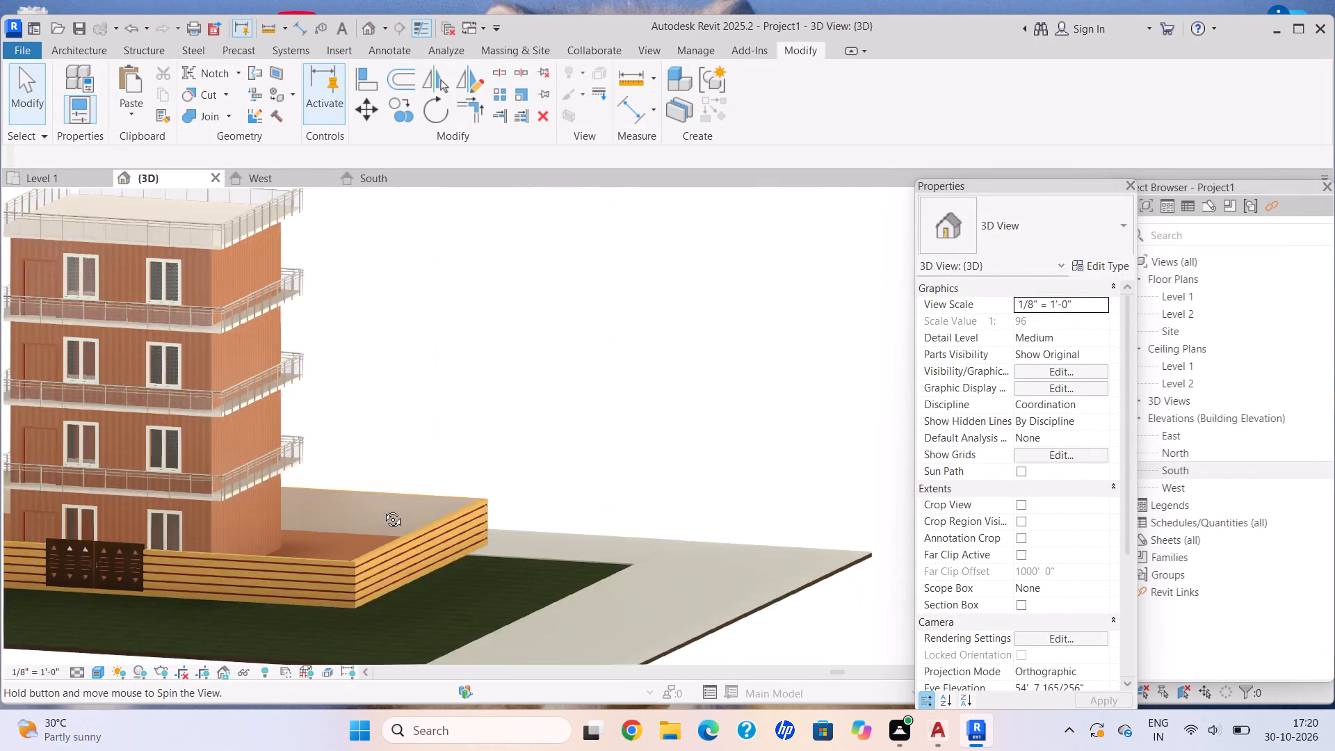
middle_click_drag(382, 509, 403, 515, "shift")
middle_click(403, 515, "shift")
middle_click_drag(424, 515, 522, 483)
scroll(348, 574, "up", 12)
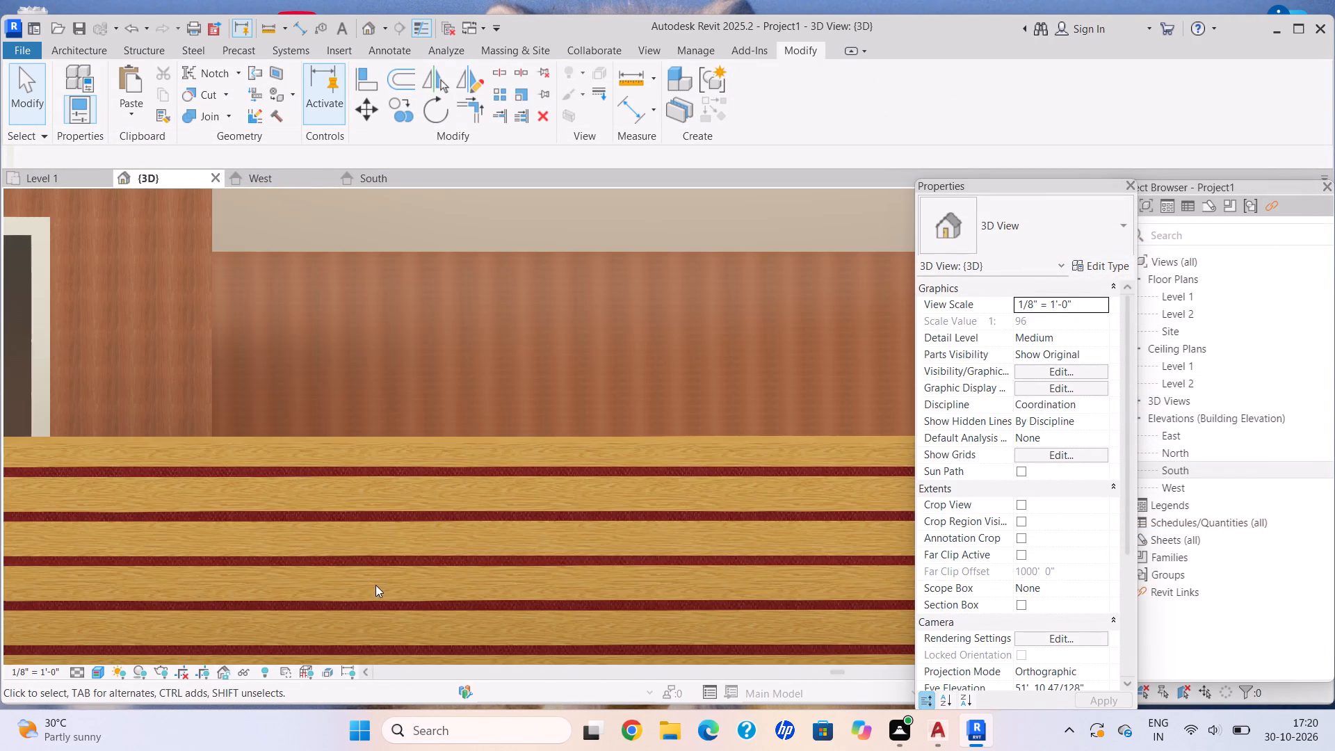
scroll(379, 588, "up", 4)
scroll(389, 586, "down", 8)
scroll(555, 581, "down", 1)
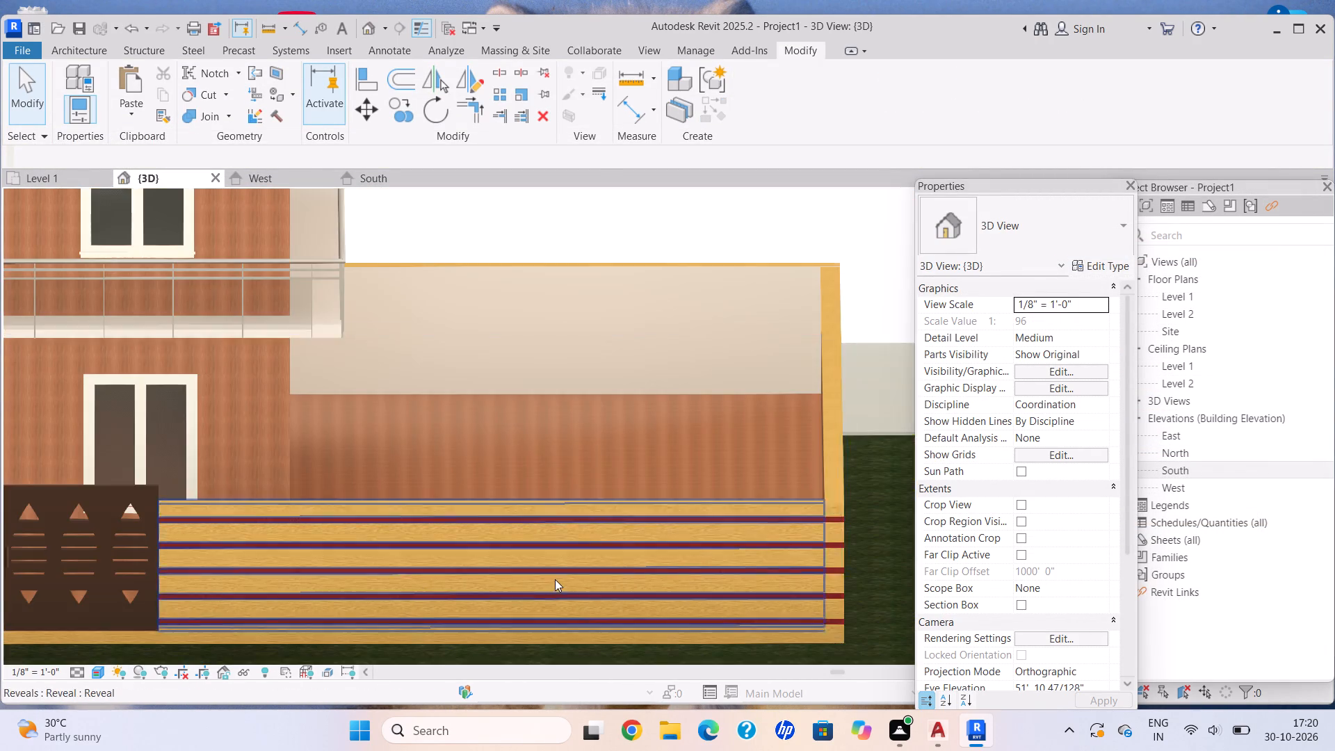
scroll(555, 579, "down", 3)
middle_click_drag(551, 575, 538, 567, "shift")
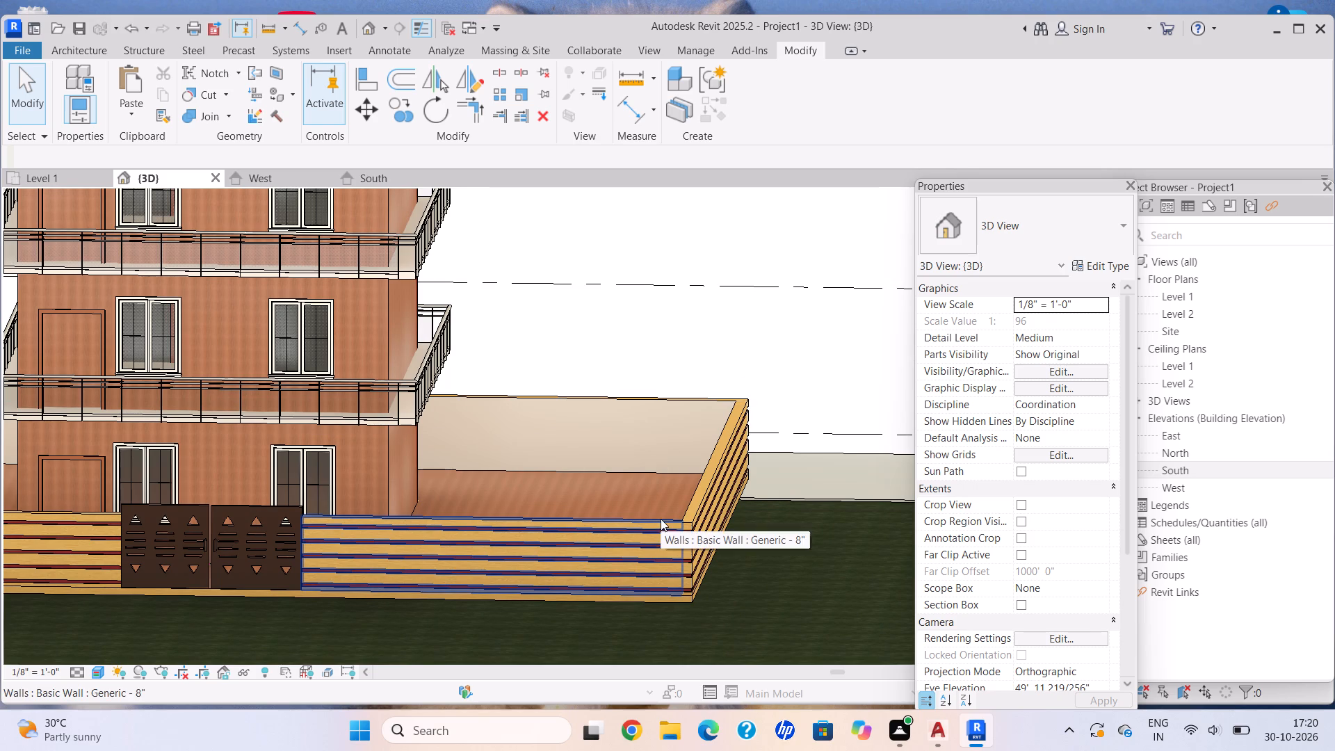
scroll(669, 570, "up", 5)
middle_click_drag(670, 570, 662, 496, "shift")
middle_click(662, 496, "shift")
scroll(531, 458, "up", 9)
scroll(521, 470, "down", 4)
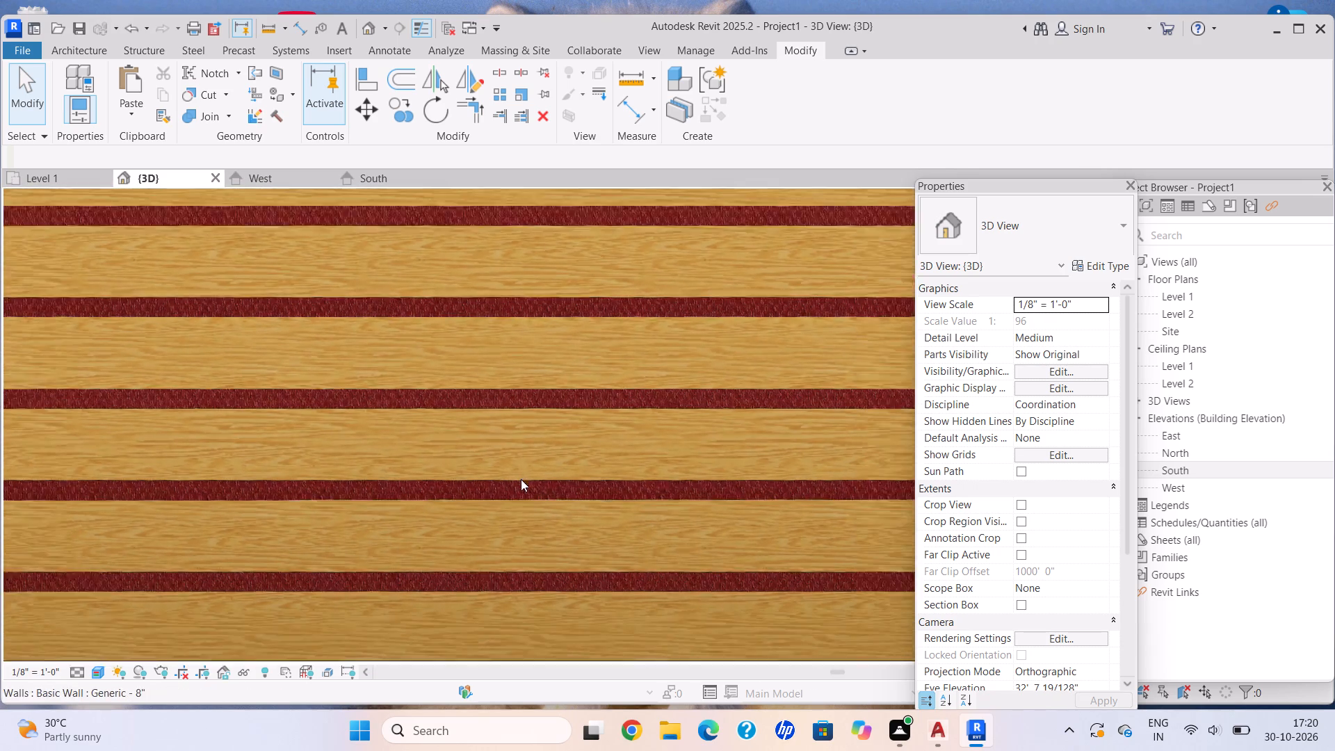
scroll(521, 479, "down", 9)
Examine the compound wall's finish on the other side of the gate, around its side corner and across the full front.
middle_click_drag(330, 473, 414, 490, "shift")
middle_click_drag(409, 487, 556, 493)
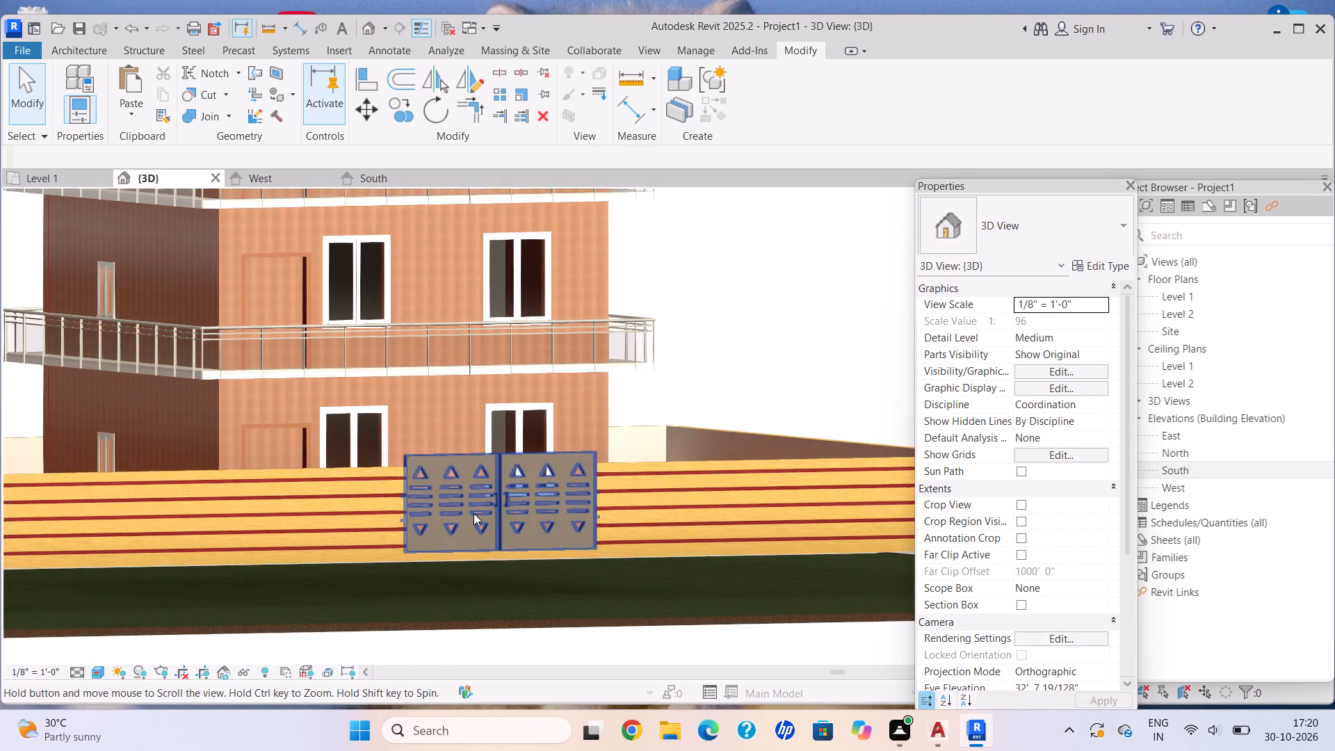
middle_click_drag(342, 519, 467, 531, "shift")
middle_click_drag(459, 522, 469, 471)
scroll(471, 503, "up", 1)
middle_click_drag(454, 485, 356, 432)
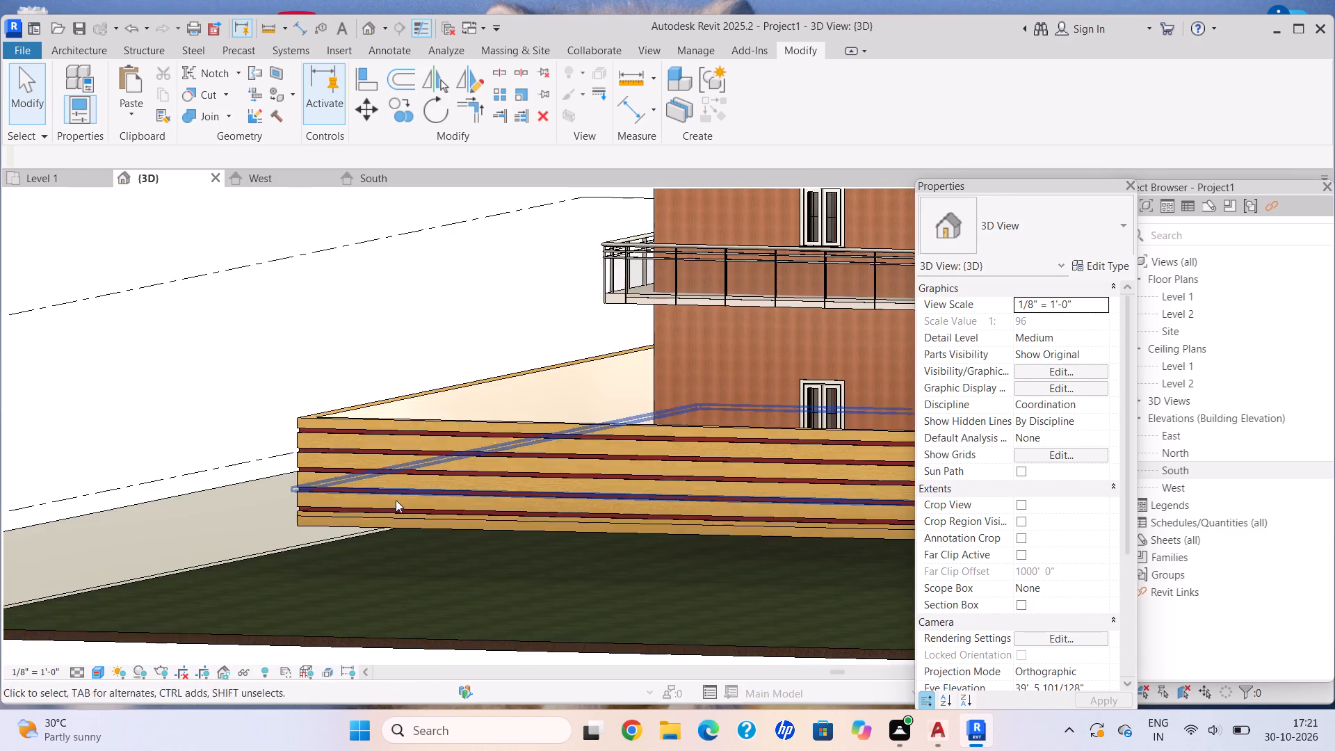
scroll(396, 501, "up", 1)
middle_click_drag(403, 503, 353, 494)
middle_click_drag(337, 494, 331, 494, "shift")
middle_click_drag(487, 483, 466, 495)
middle_click_drag(459, 497, 429, 504)
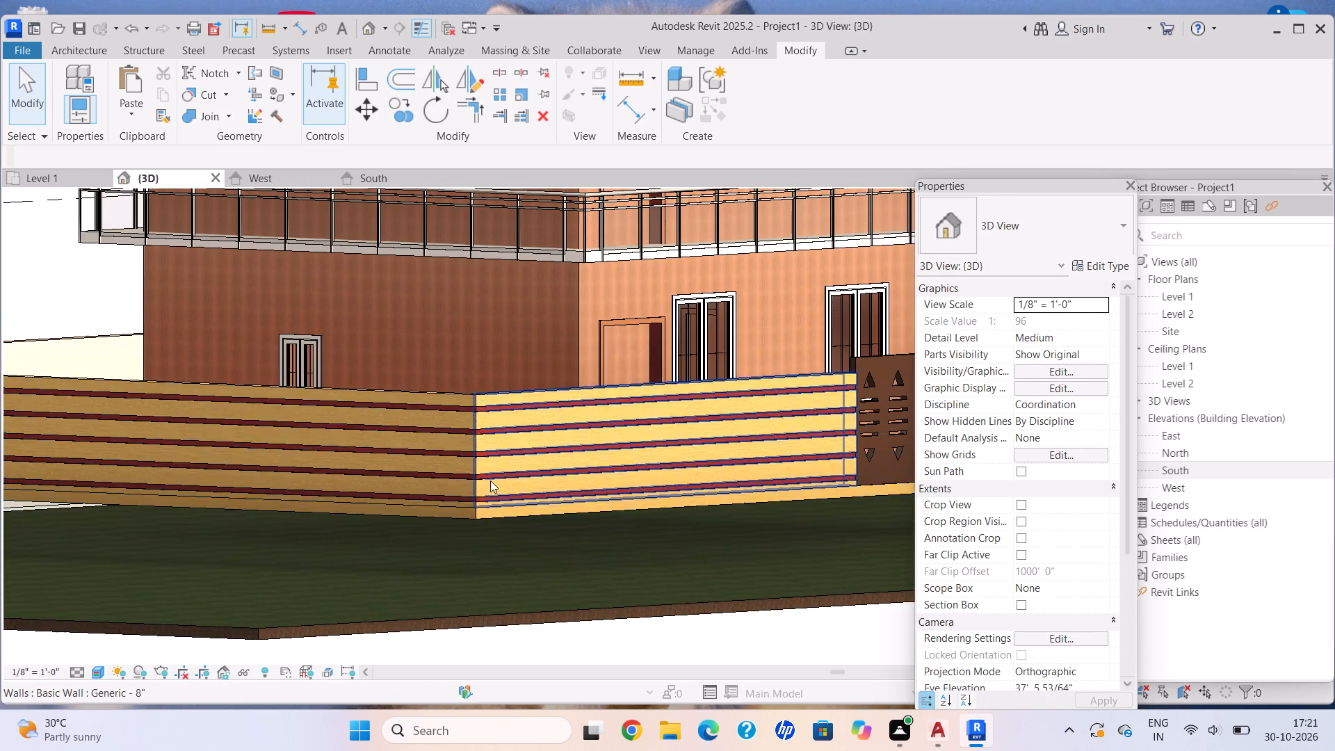
middle_click_drag(483, 483, 460, 486, "shift")
scroll(439, 494, "up", 11)
scroll(402, 562, "up", 3)
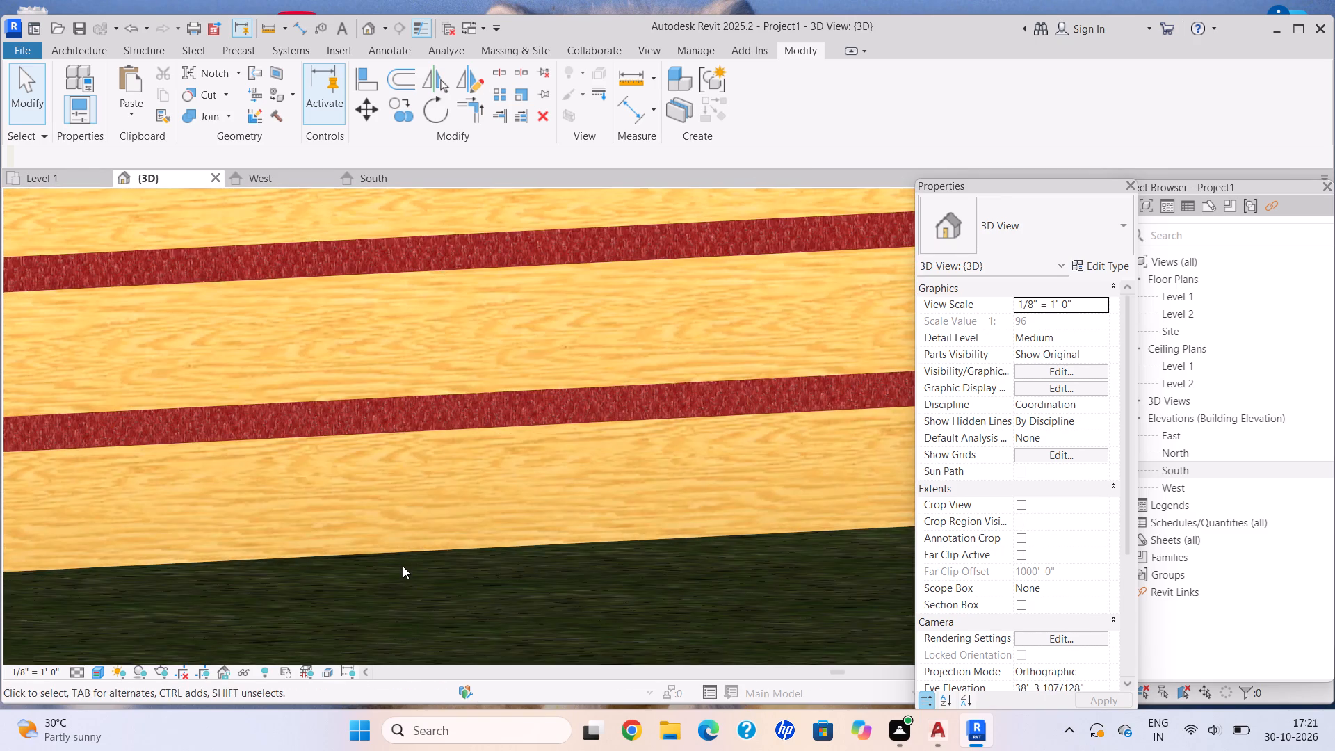
scroll(403, 566, "down", 16)
middle_click_drag(417, 541, 370, 556, "shift")
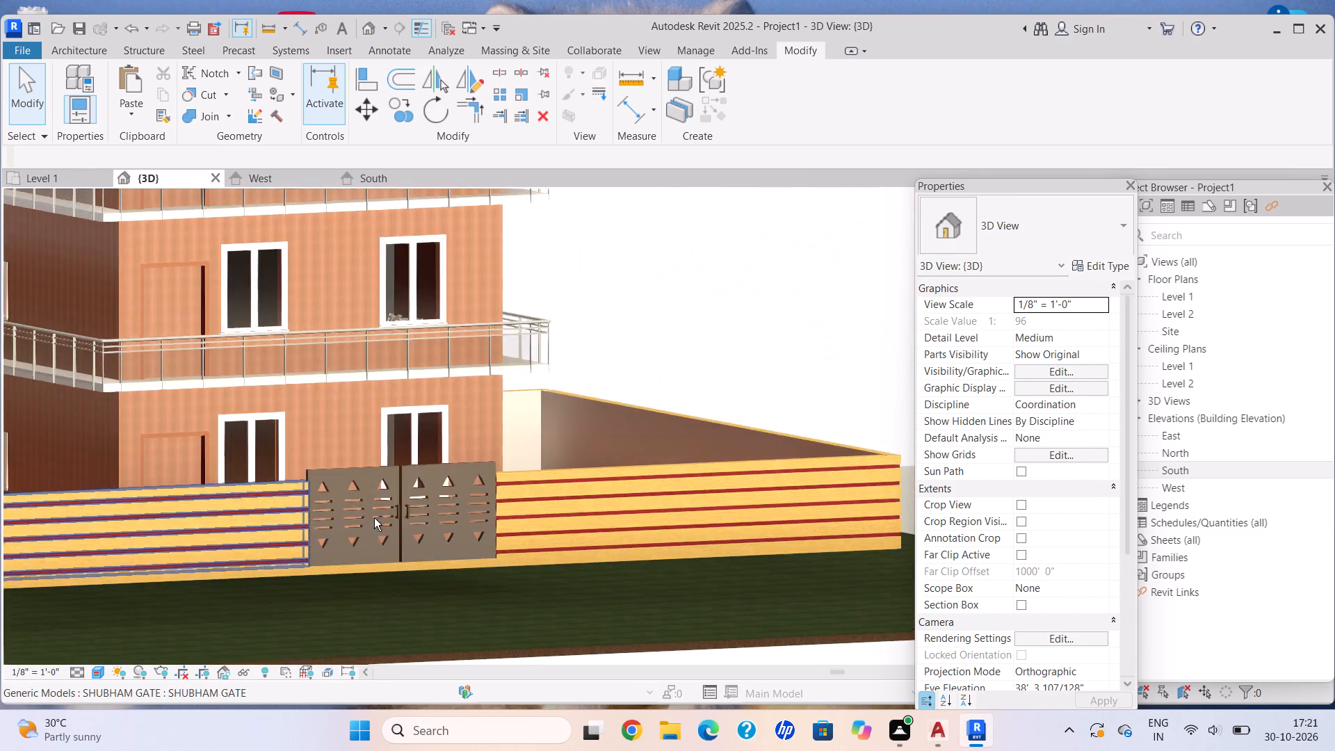
scroll(379, 519, "down", 5)
middle_click_drag(523, 462, 459, 478, "shift")
middle_click_drag(347, 490, 444, 497)
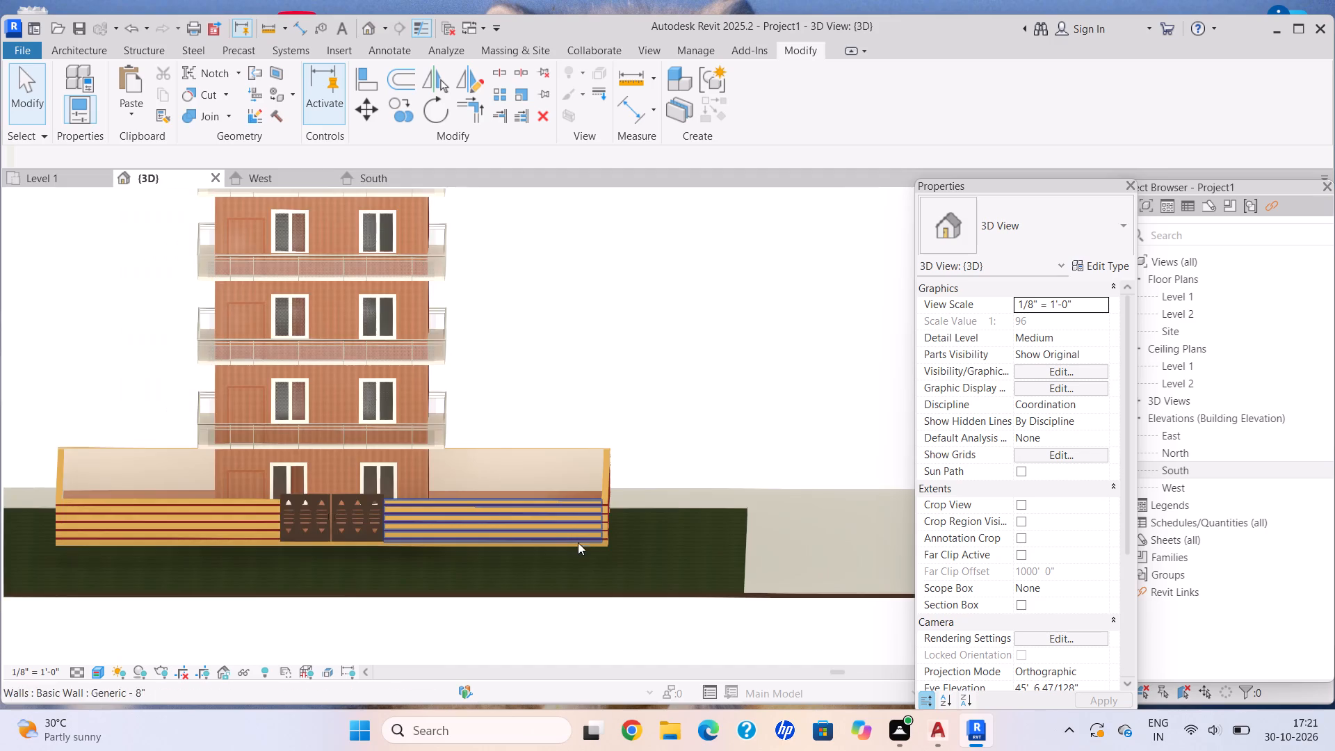
scroll(578, 542, "up", 8)
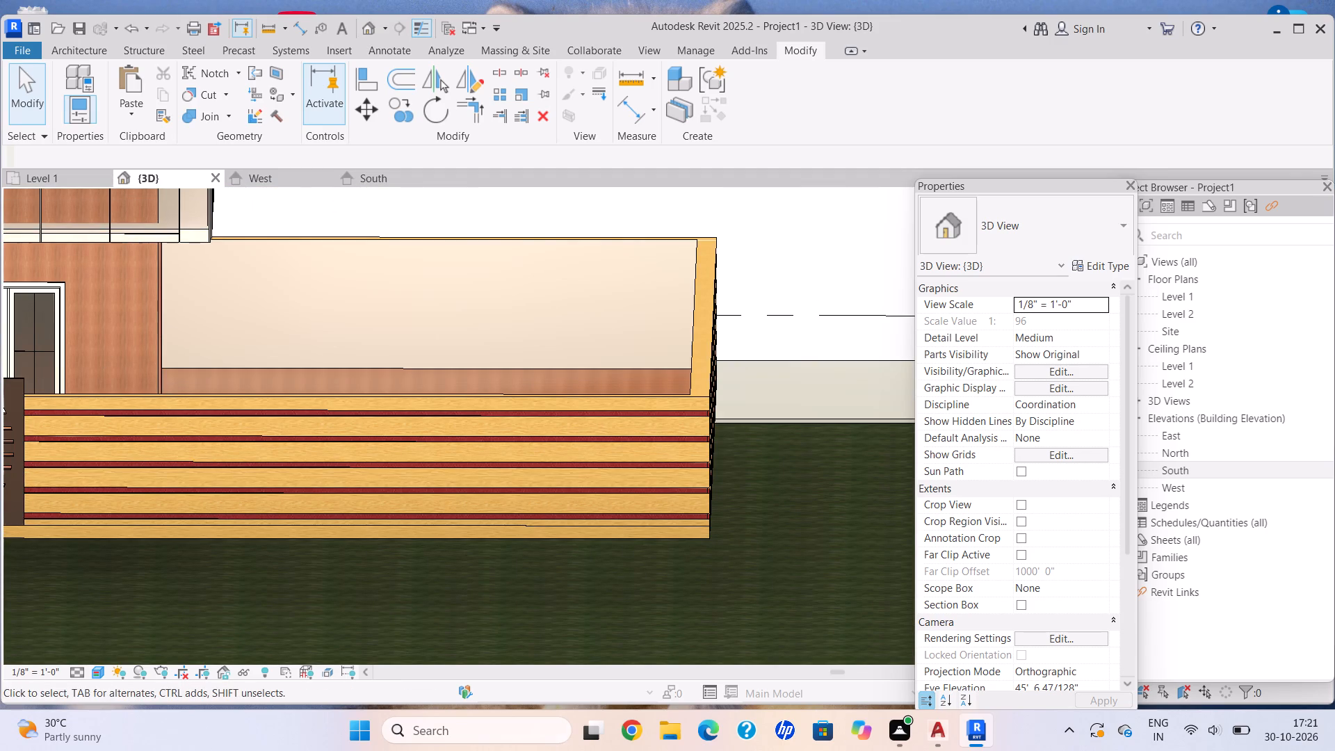
scroll(256, 366, "down", 1)
middle_click_drag(275, 401, 334, 466)
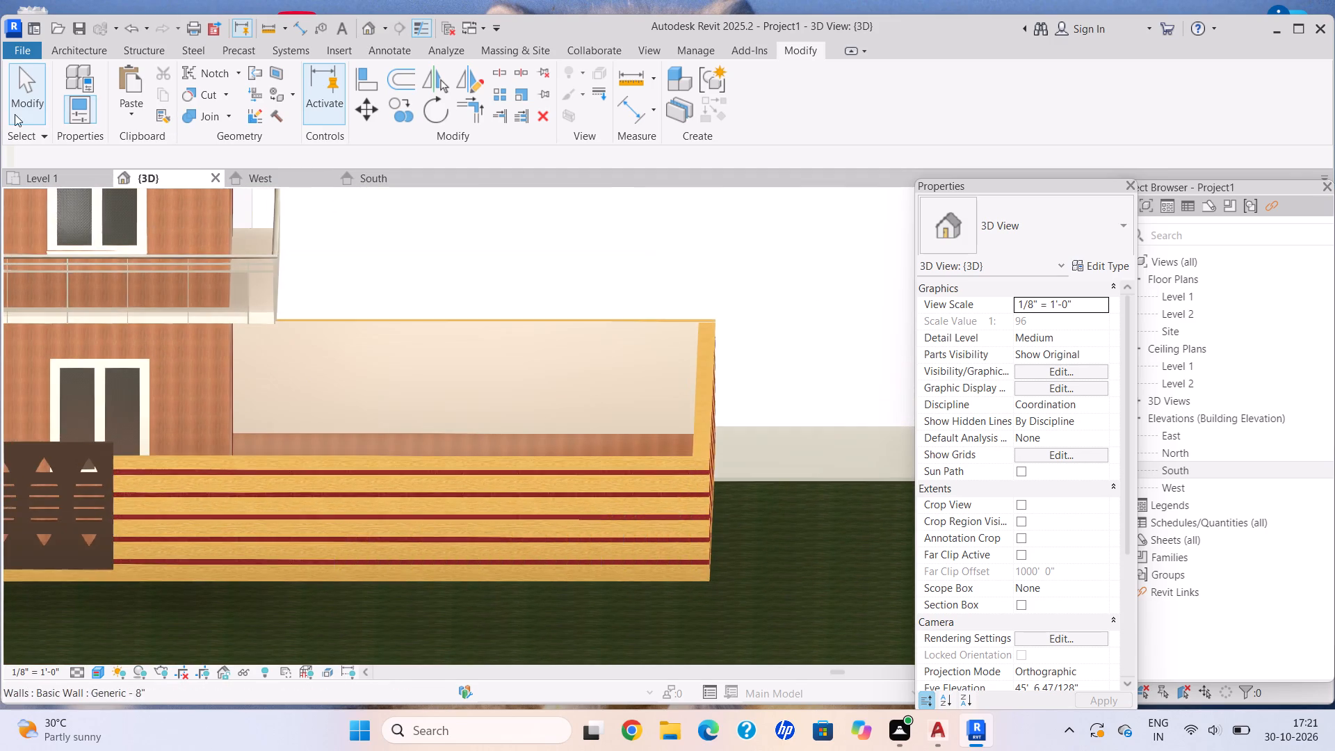
key("Escape")
Open the Level 1 floor plan and examine the toilet, kitchen and Bed Room 1 area.
left_click(44, 176)
scroll(195, 254, "down", 1)
middle_click_drag(197, 255, 205, 302)
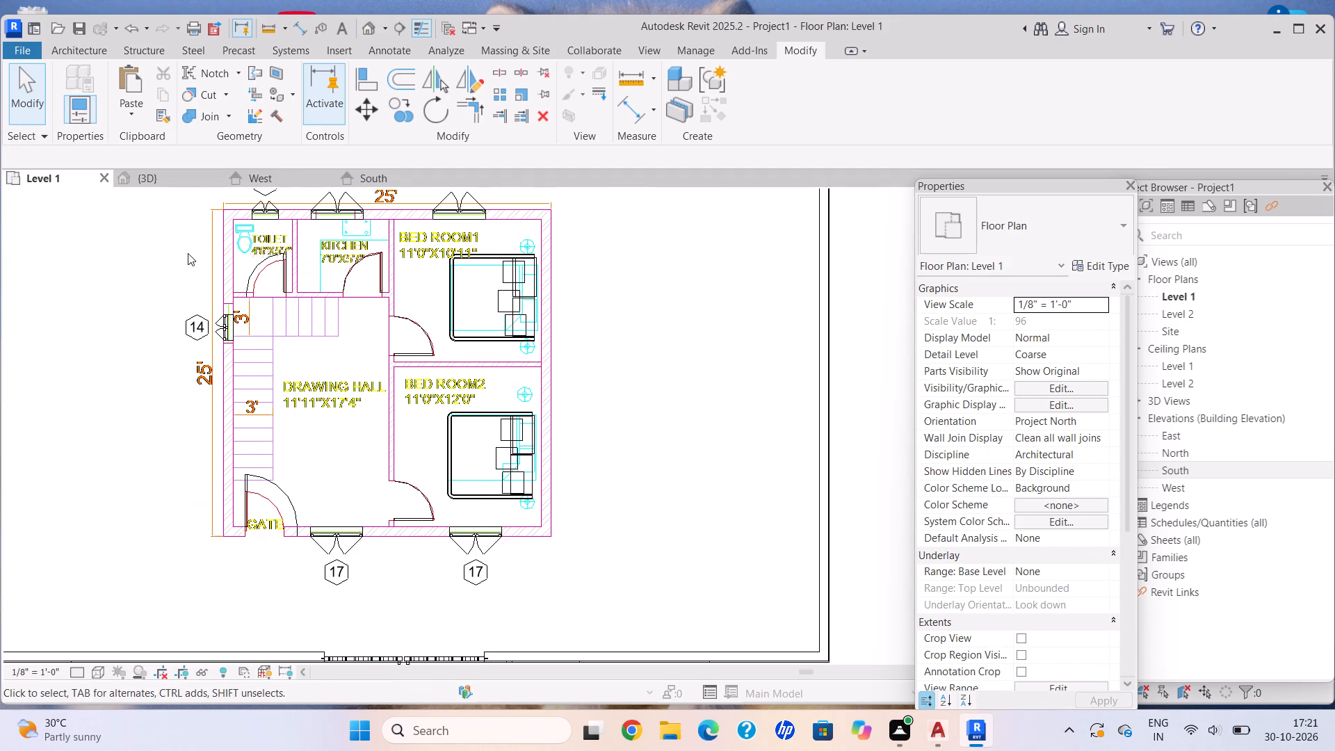
scroll(378, 255, "up", 5)
middle_click_drag(377, 251, 302, 405)
scroll(266, 387, "up", 3)
scroll(266, 385, "down", 2)
middle_click_drag(279, 391, 341, 421)
scroll(378, 435, "down", 1)
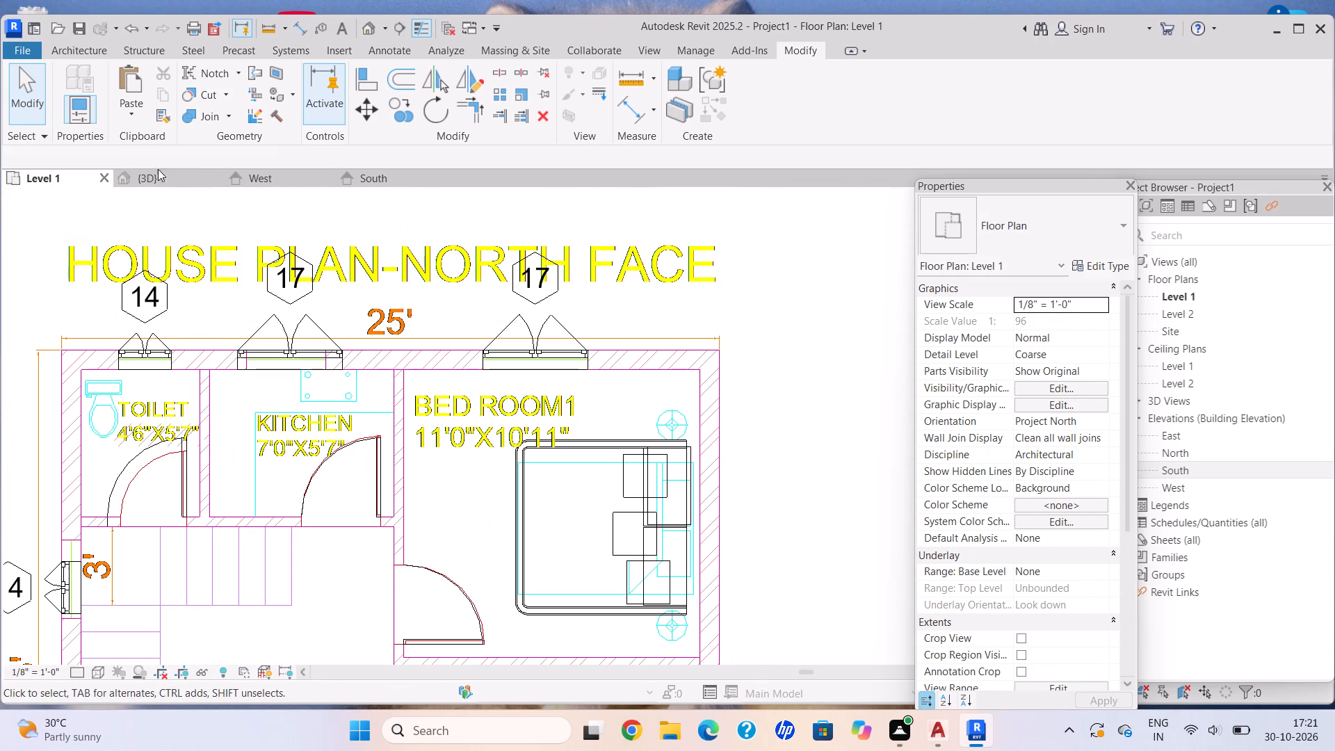
Load the Modern_Toilet_7747 component family from the wash basin folder inside the SHUBHAM CITY library.
left_click(90, 49)
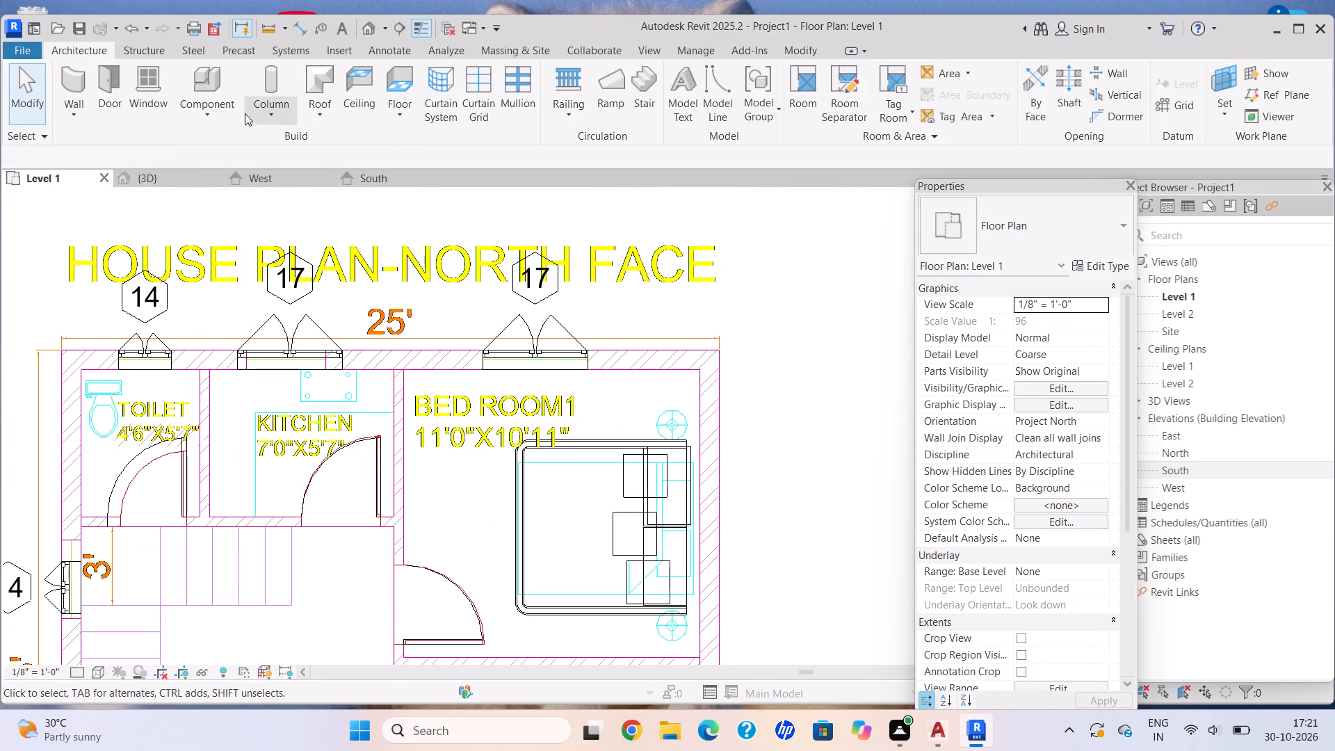
left_click(204, 110)
left_click(251, 142)
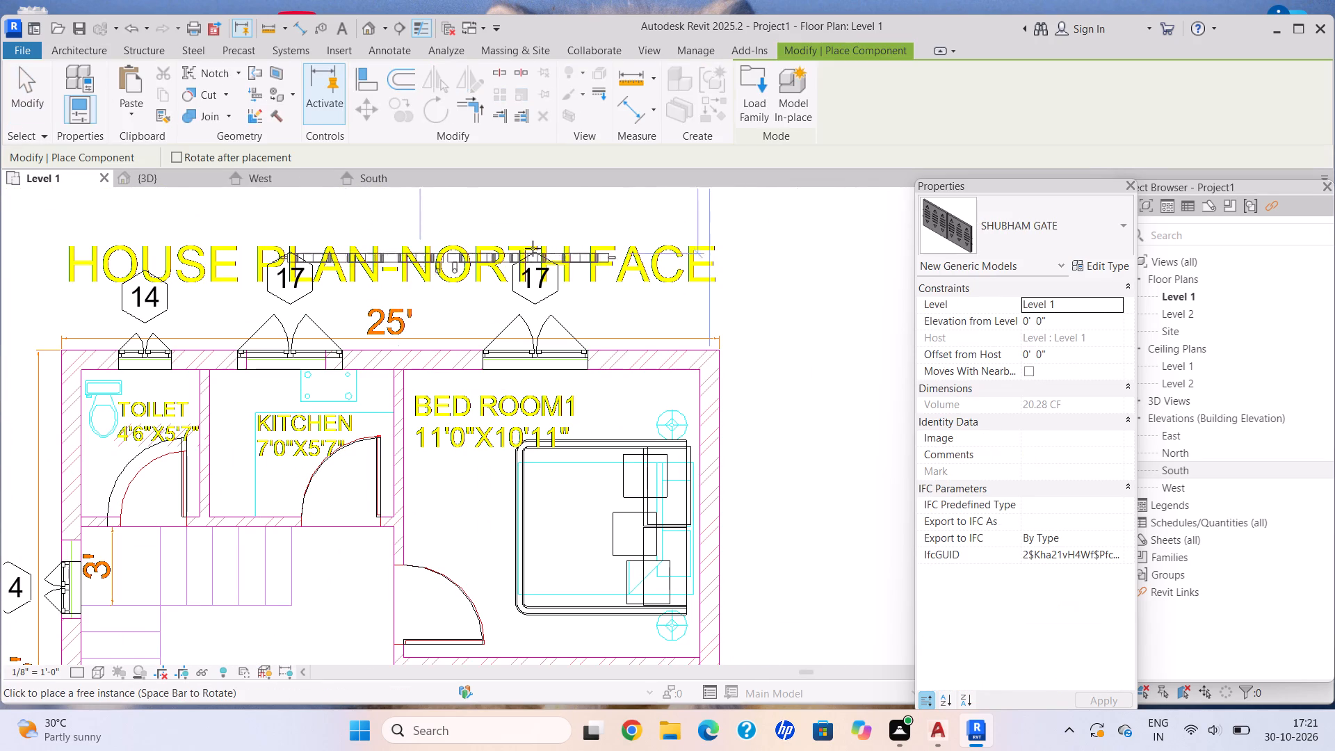
left_click(752, 114)
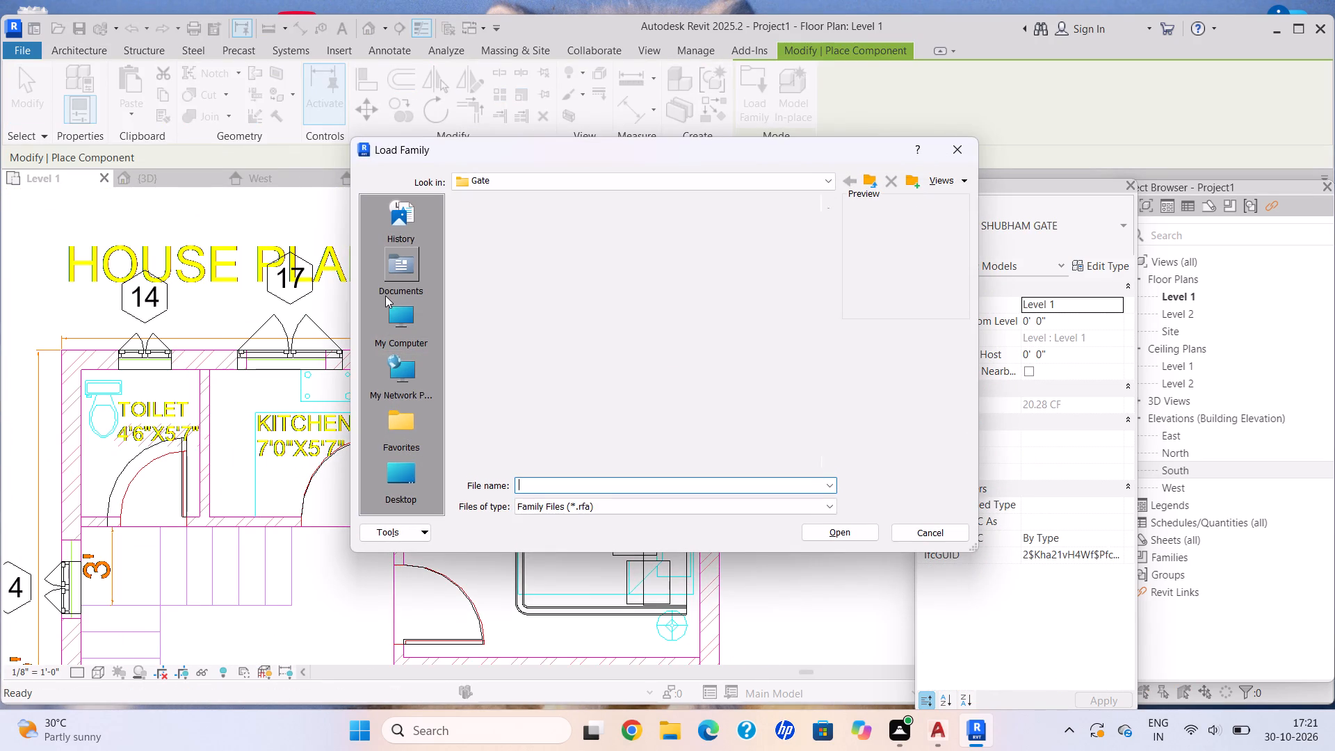
double_click(385, 277)
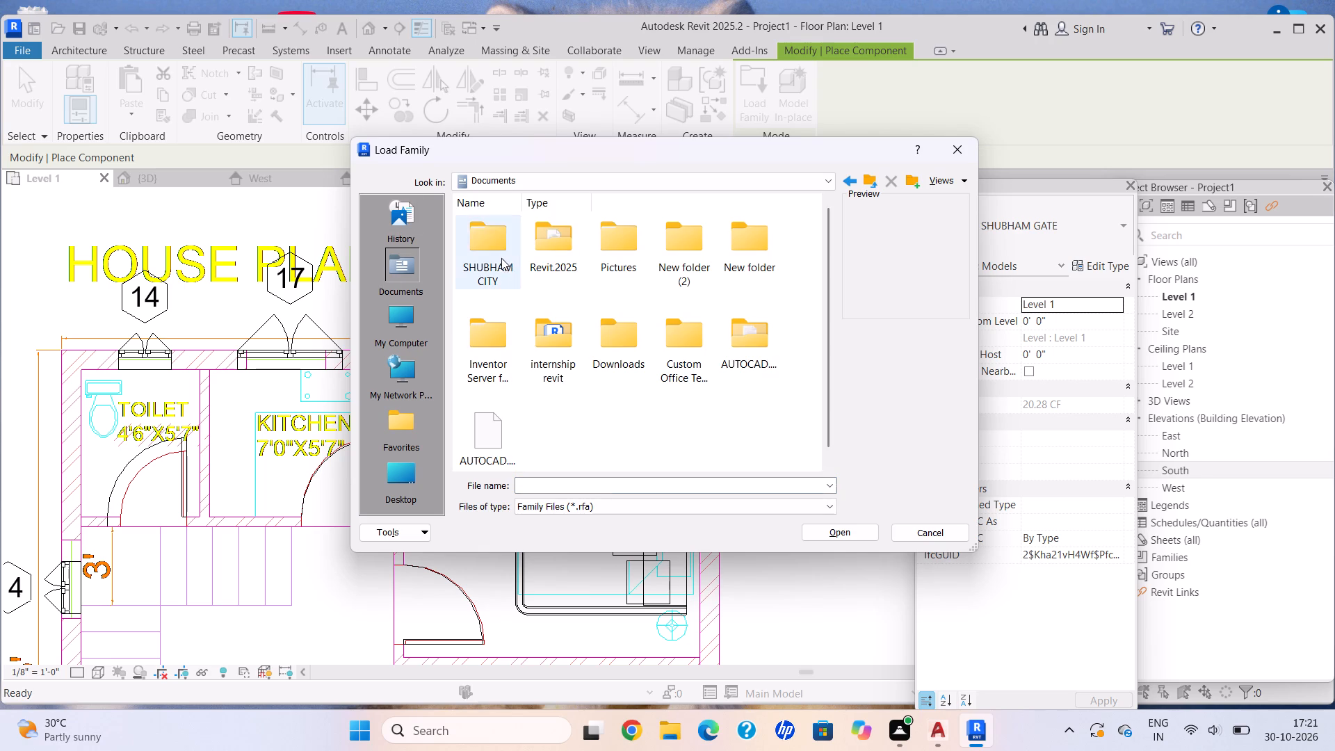
double_click(499, 256)
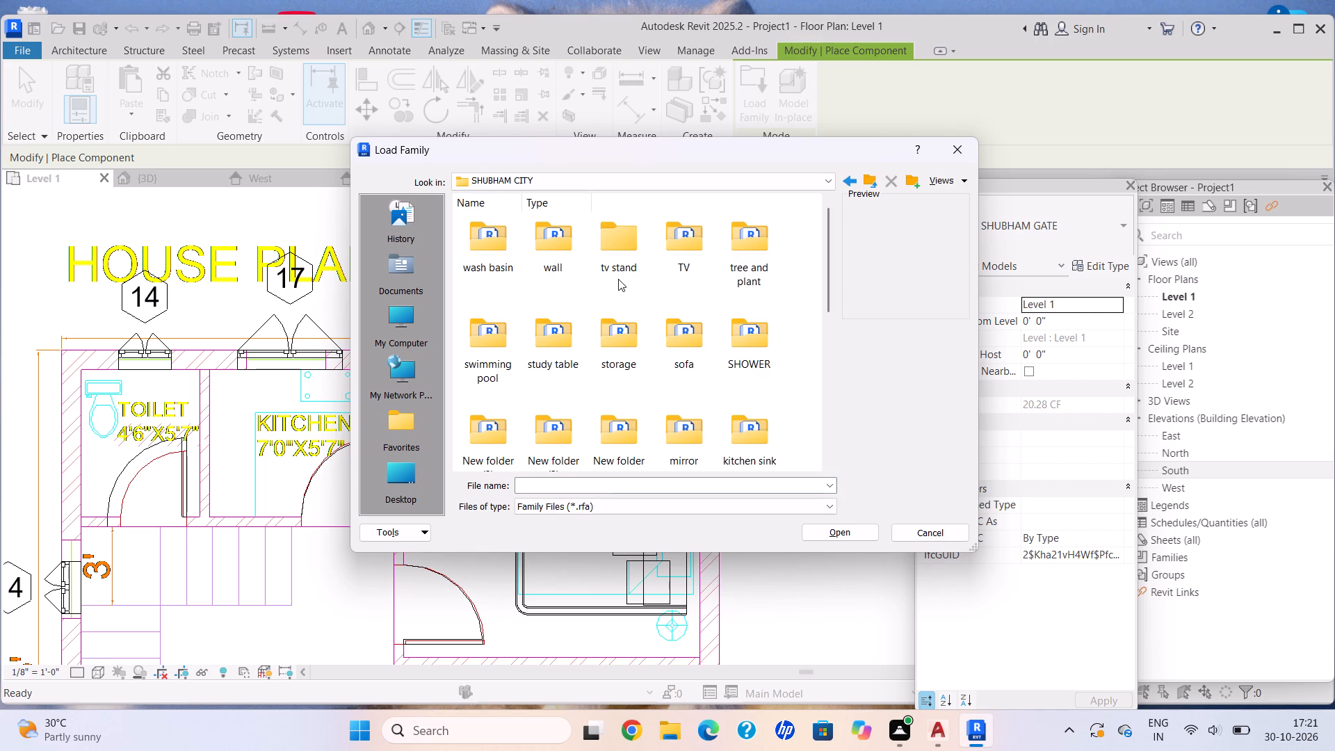
scroll(618, 280, "down", 4)
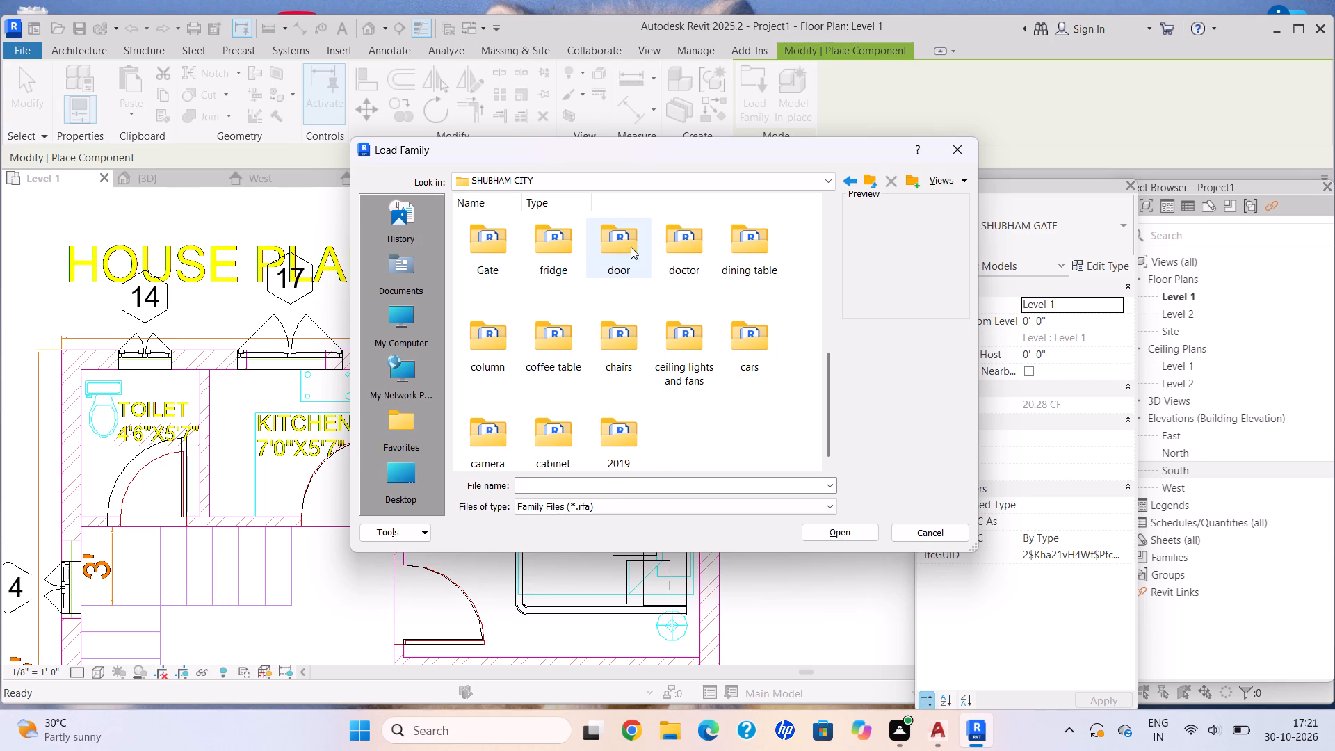
scroll(610, 334, "up", 2)
scroll(669, 291, "up", 1)
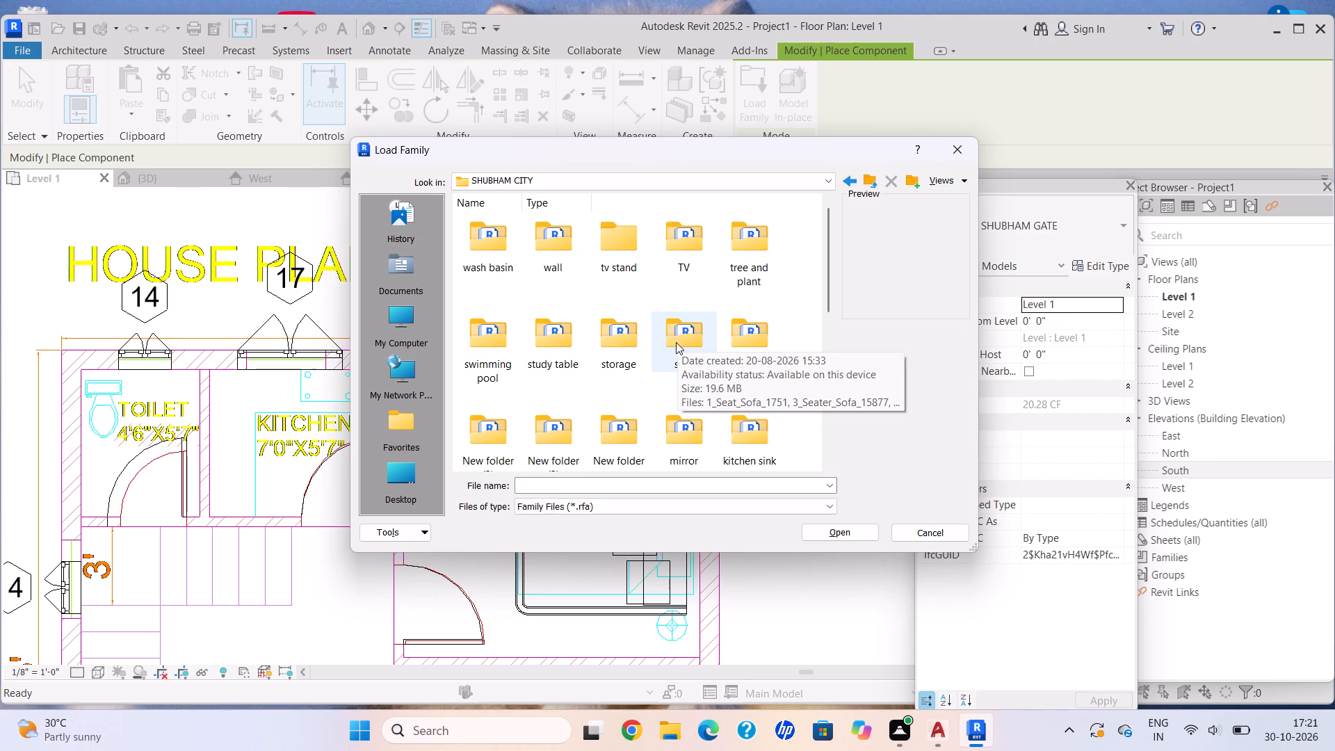
scroll(671, 342, "up", 3)
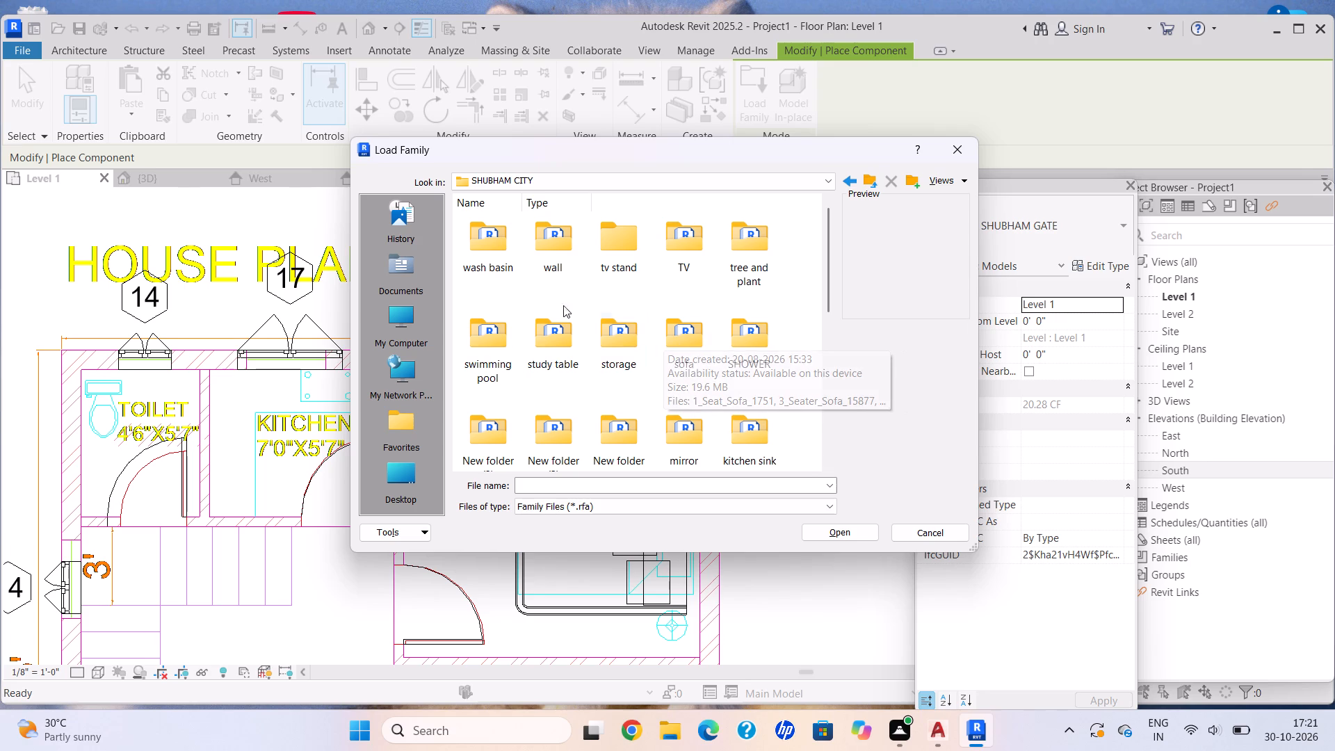
double_click(515, 260)
double_click(488, 255)
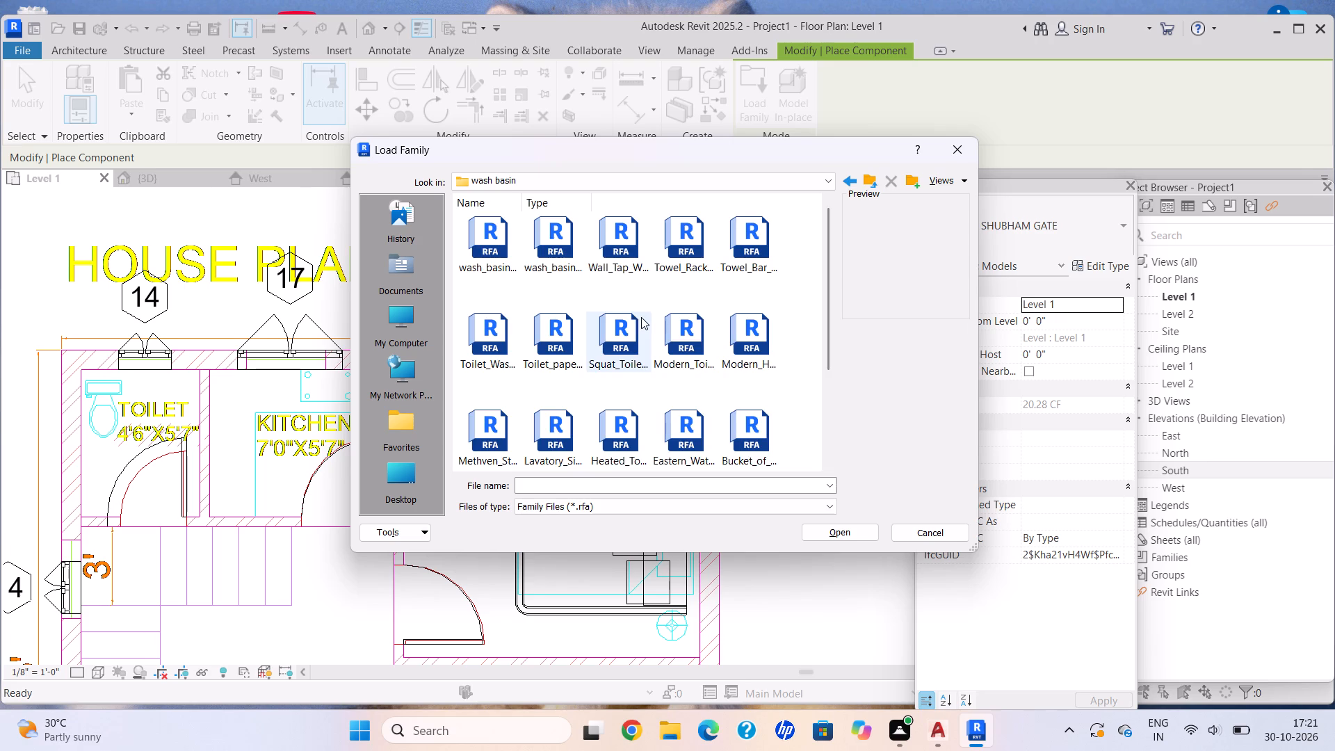
left_click(673, 341)
left_click(824, 534)
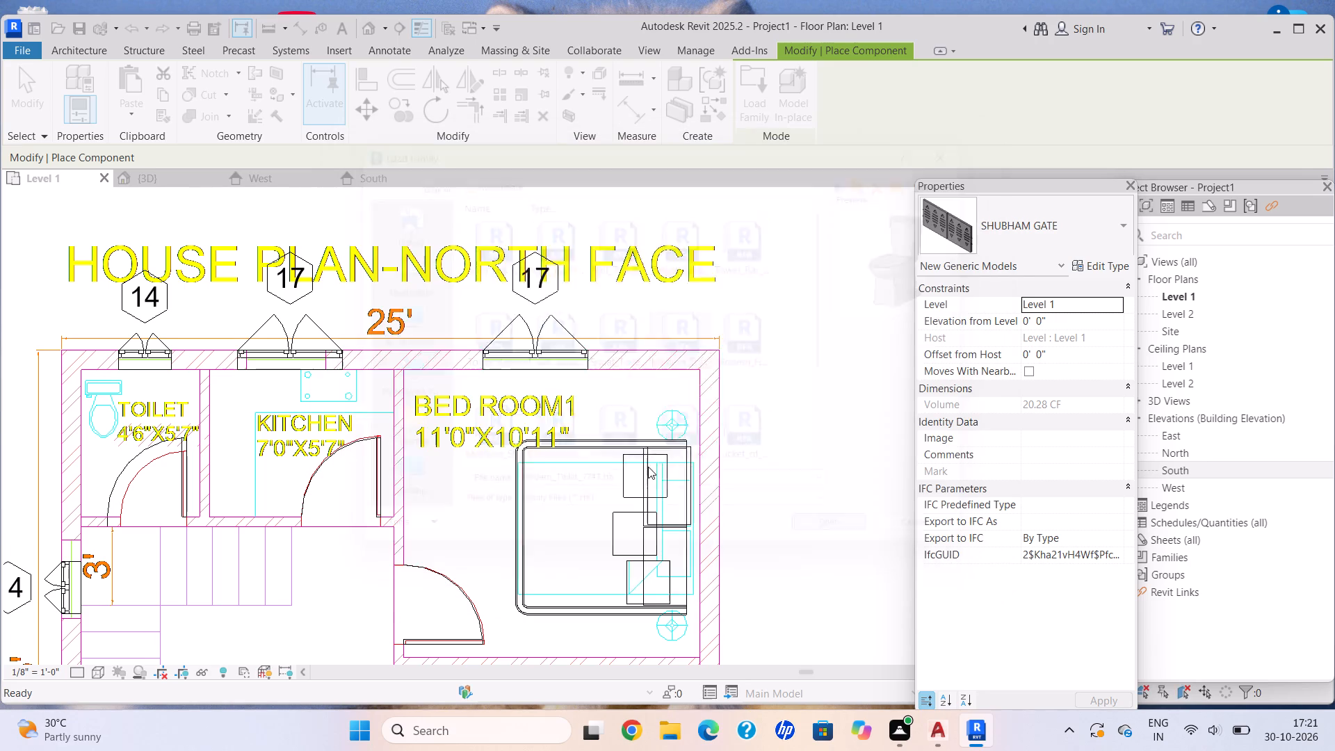
Place one Modern_Toilet_7747 over the toilet symbol of the imported plan in the Level 1 TOILET room.
scroll(74, 419, "up", 2)
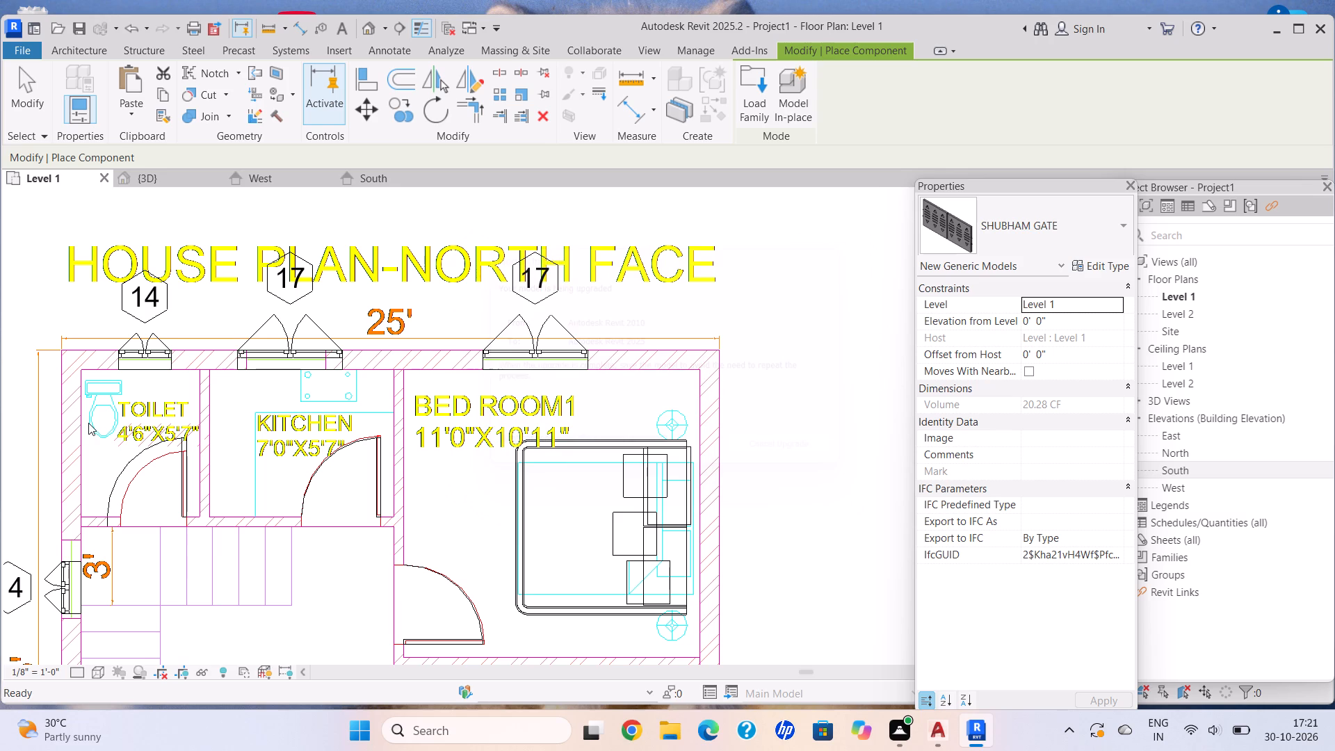
scroll(88, 423, "up", 6)
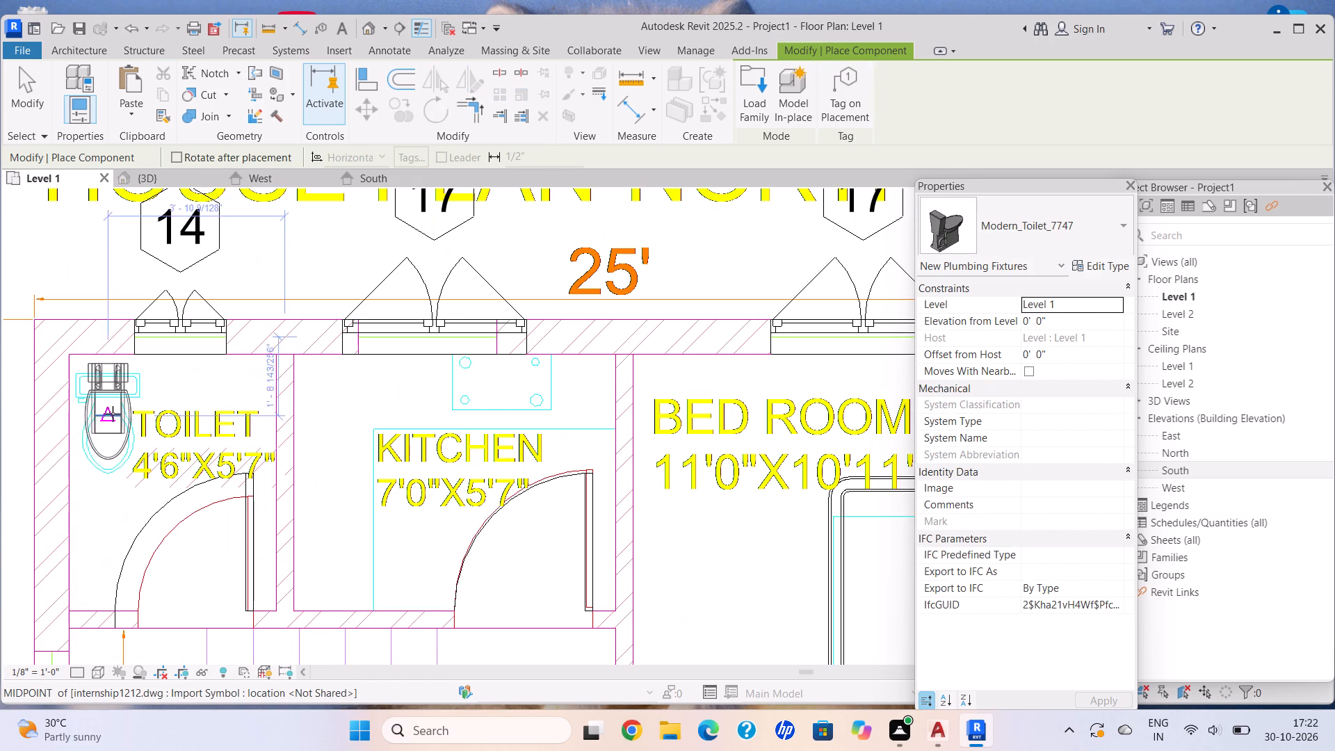
left_click(106, 426)
scroll(356, 478, "down", 2)
middle_click_drag(346, 471, 163, 351)
scroll(161, 348, "down", 2)
scroll(254, 430, "down", 1)
middle_click(233, 453)
scroll(232, 455, "down", 1)
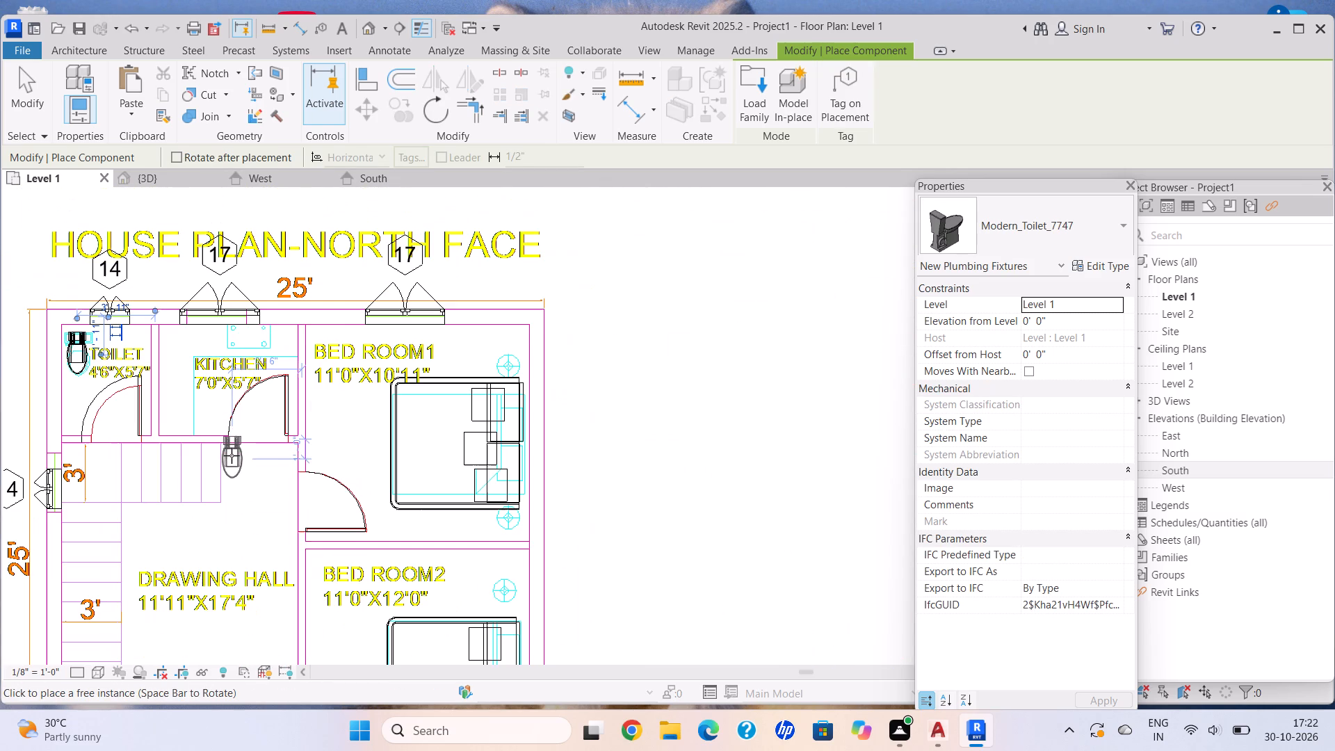
middle_click(232, 455)
middle_click_drag(232, 455, 242, 462)
middle_click_drag(251, 469, 261, 480)
middle_click(261, 481)
middle_click_drag(597, 385, 483, 417)
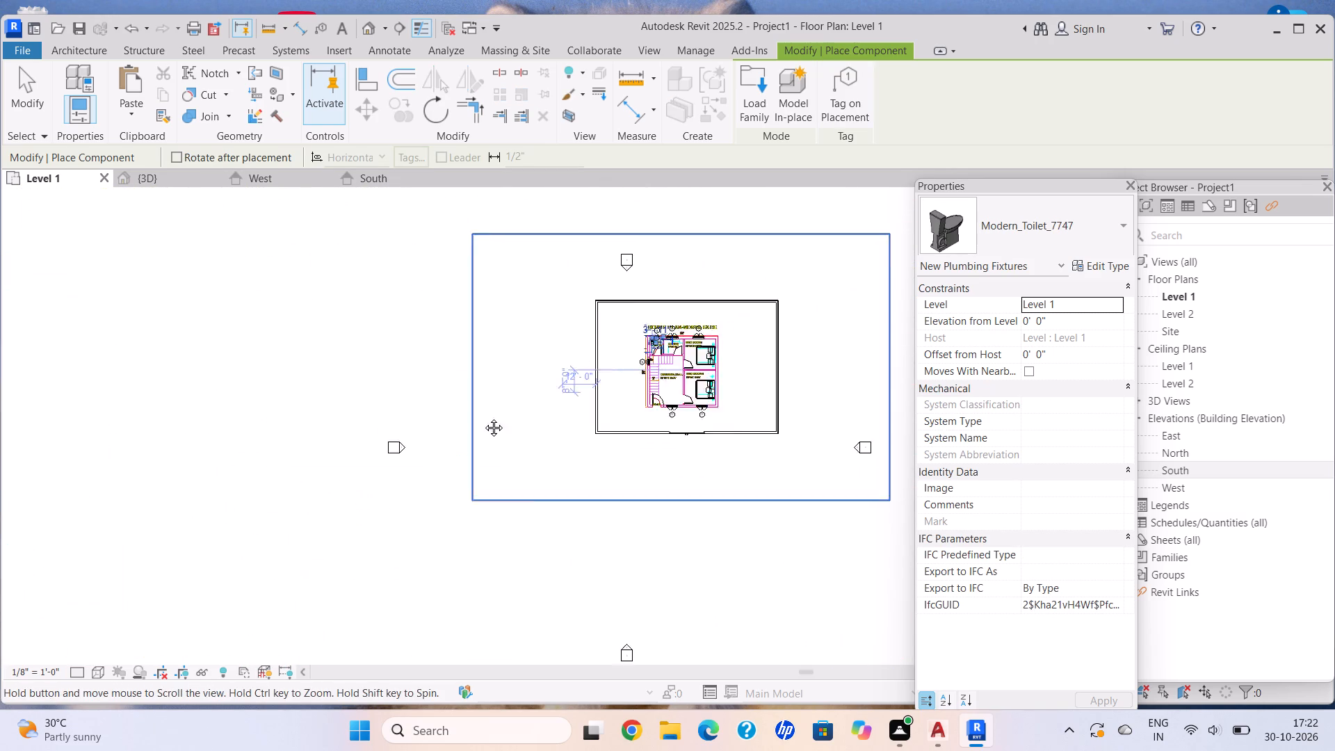
middle_click_drag(483, 417, 261, 466)
scroll(264, 467, "up", 15)
key("Escape")
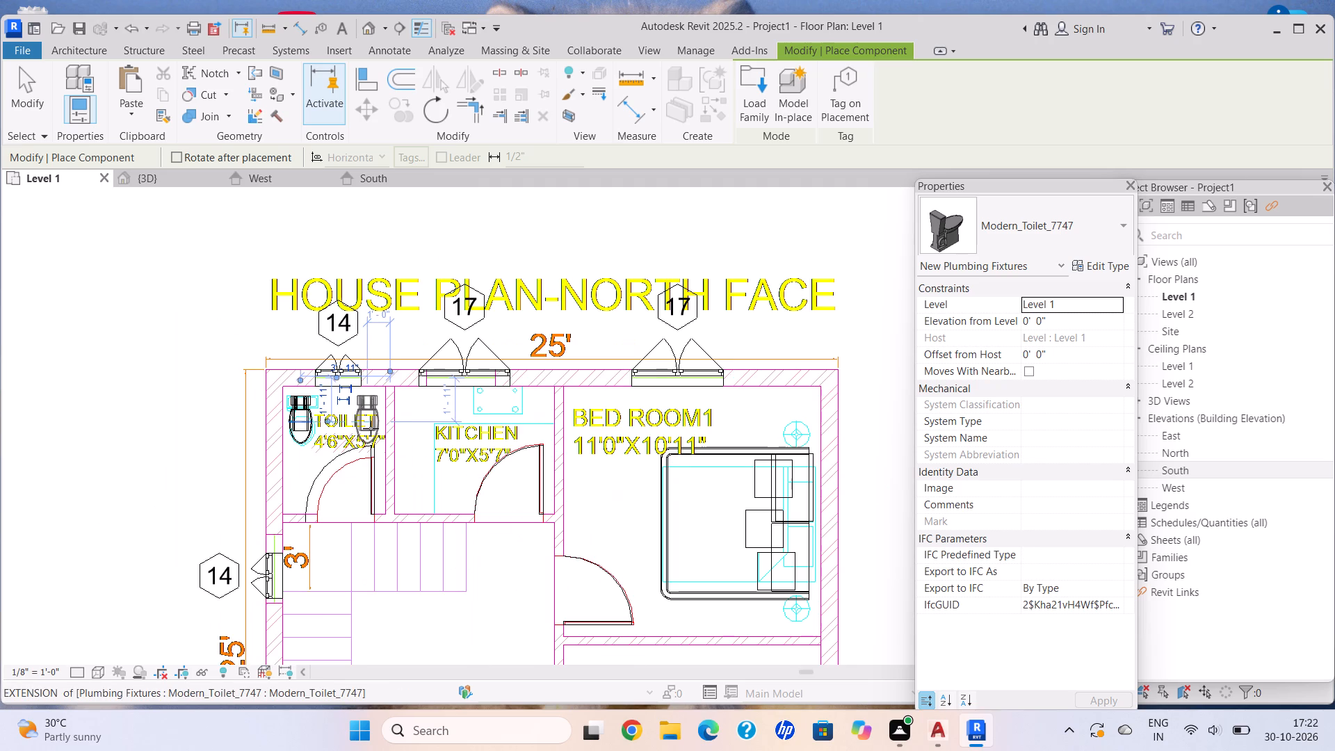
key("Escape")
key("Escape")
key("Escape")
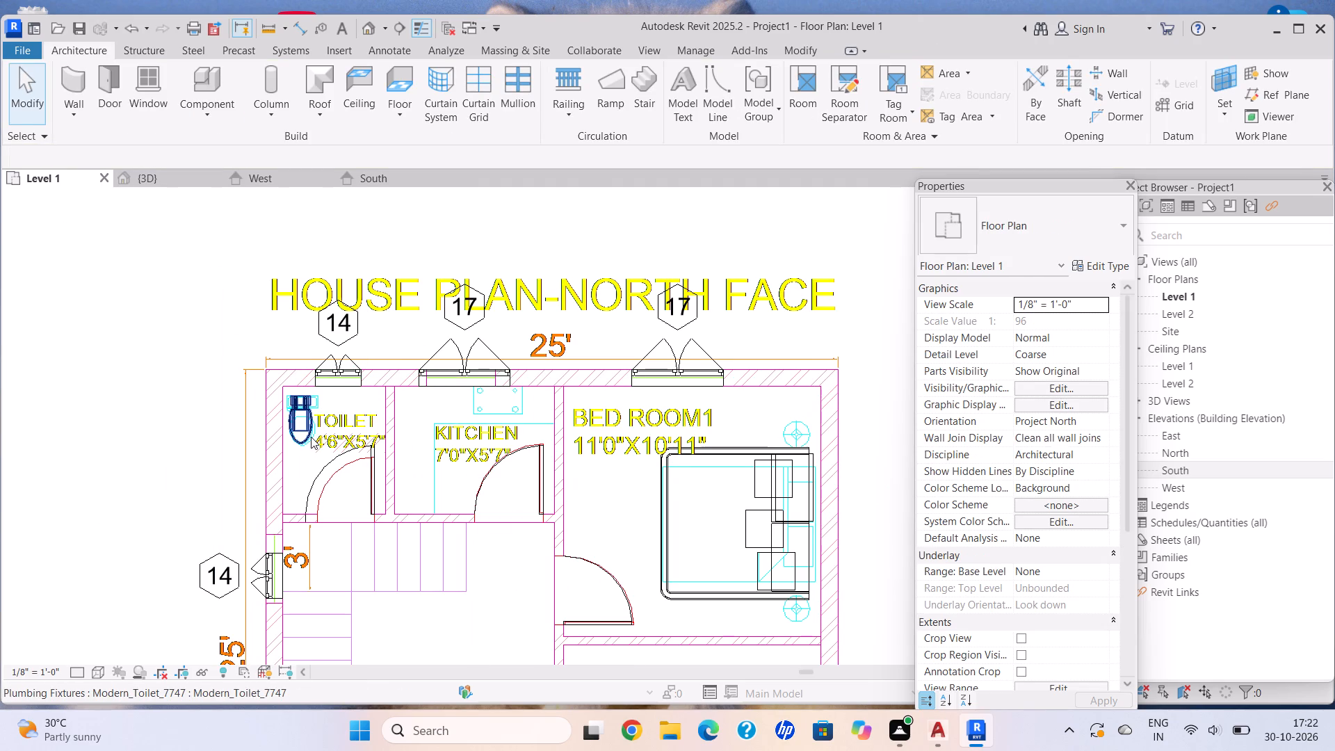
Examine the Level 1 plan with the placed toilet, covering both bedrooms, the drawing hall, the gate door and the compound wall.
left_click(307, 435)
middle_click_drag(655, 518, 510, 414)
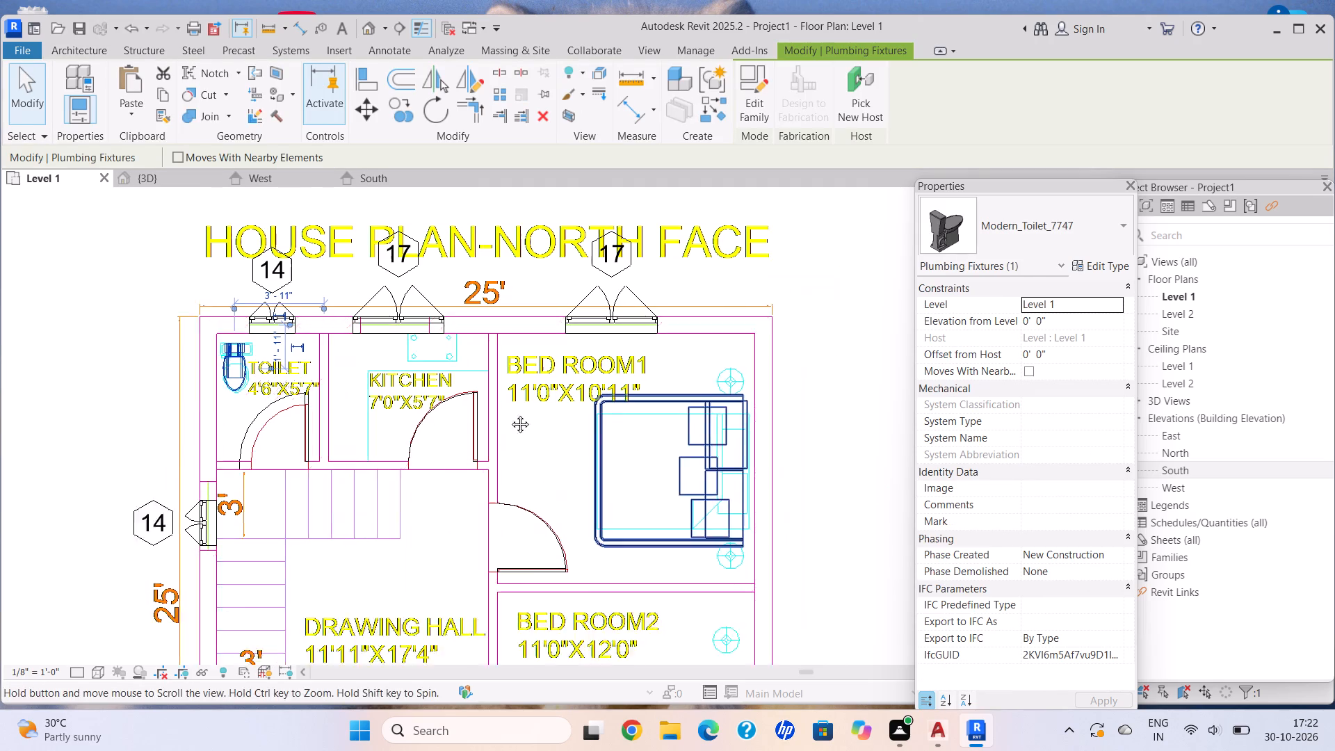
middle_click_drag(510, 414, 486, 400)
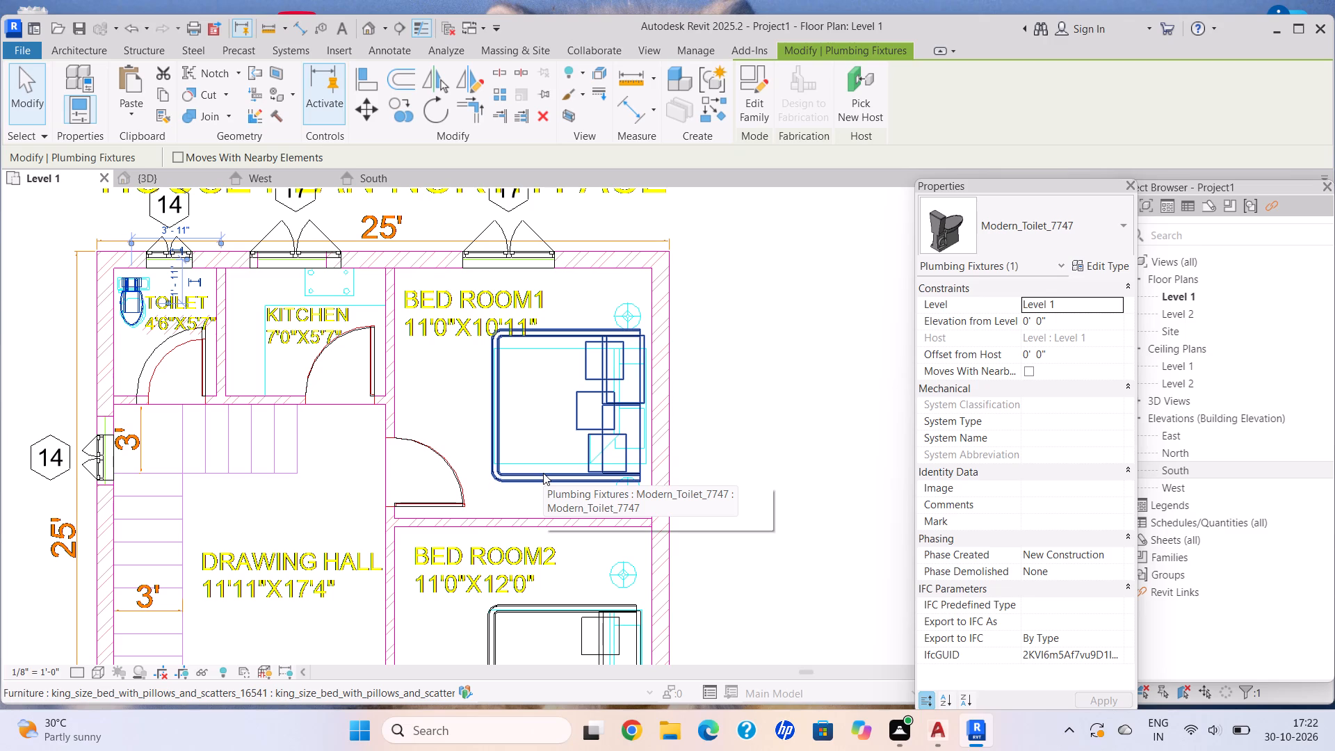
scroll(521, 484, "down", 3)
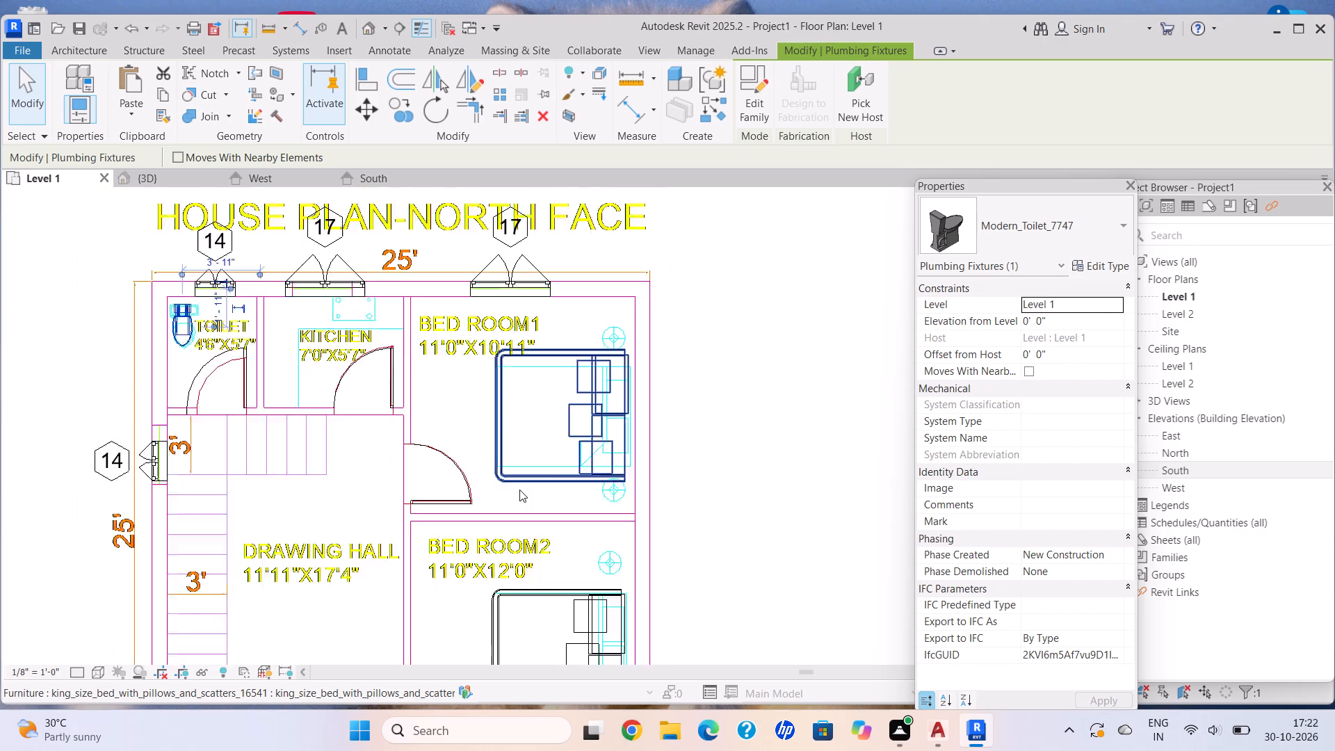
middle_click_drag(517, 490, 412, 440)
scroll(439, 553, "up", 2)
middle_click_drag(432, 549, 417, 511)
scroll(425, 529, "up", 1)
scroll(418, 556, "down", 2)
middle_click_drag(418, 558, 418, 532)
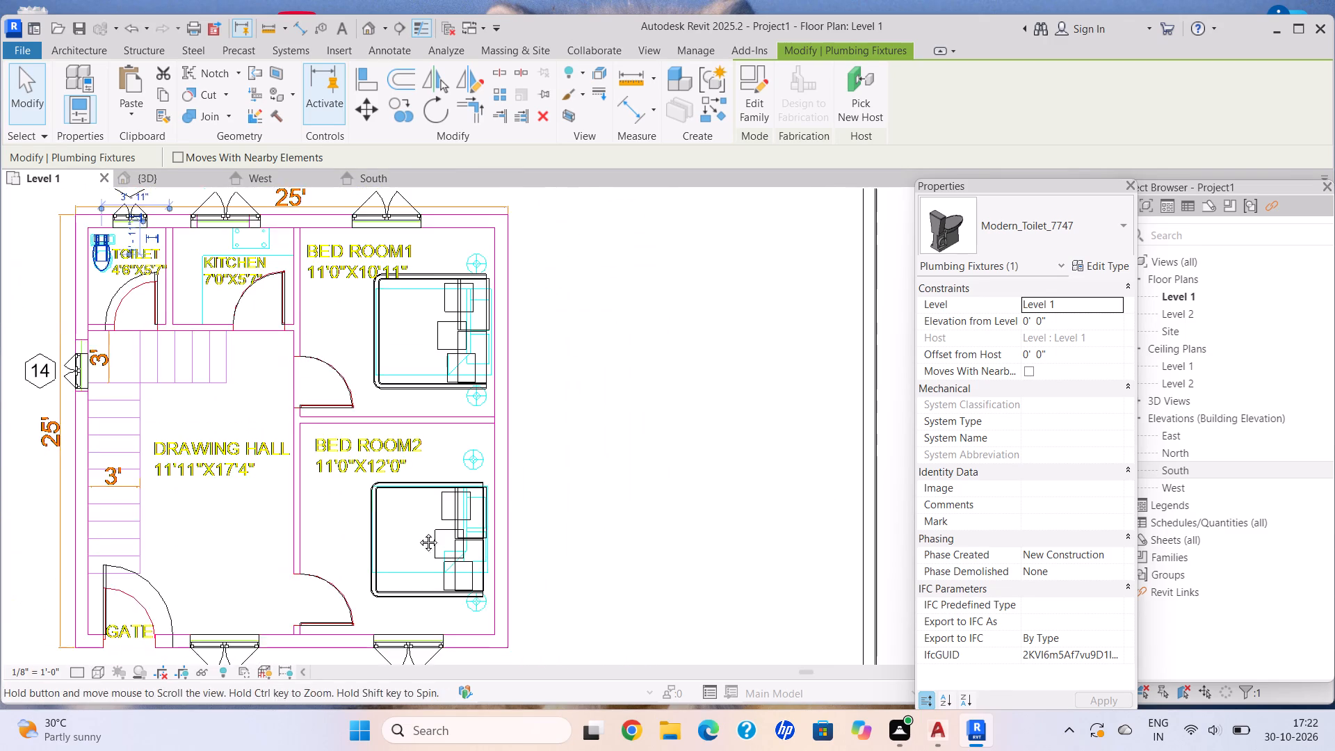
middle_click_drag(418, 532, 425, 476)
scroll(418, 532, "down", 1)
middle_click_drag(425, 480, 439, 543)
scroll(140, 603, "up", 2)
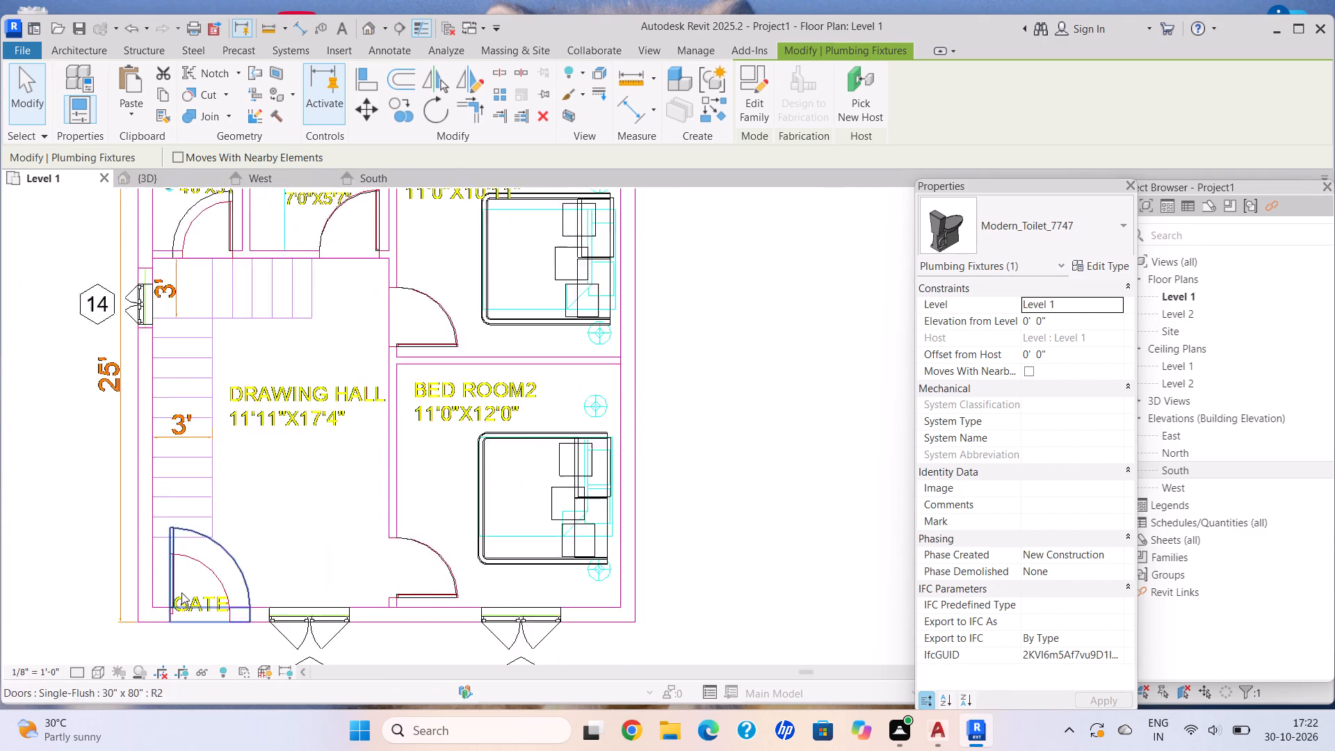
scroll(181, 592, "up", 20)
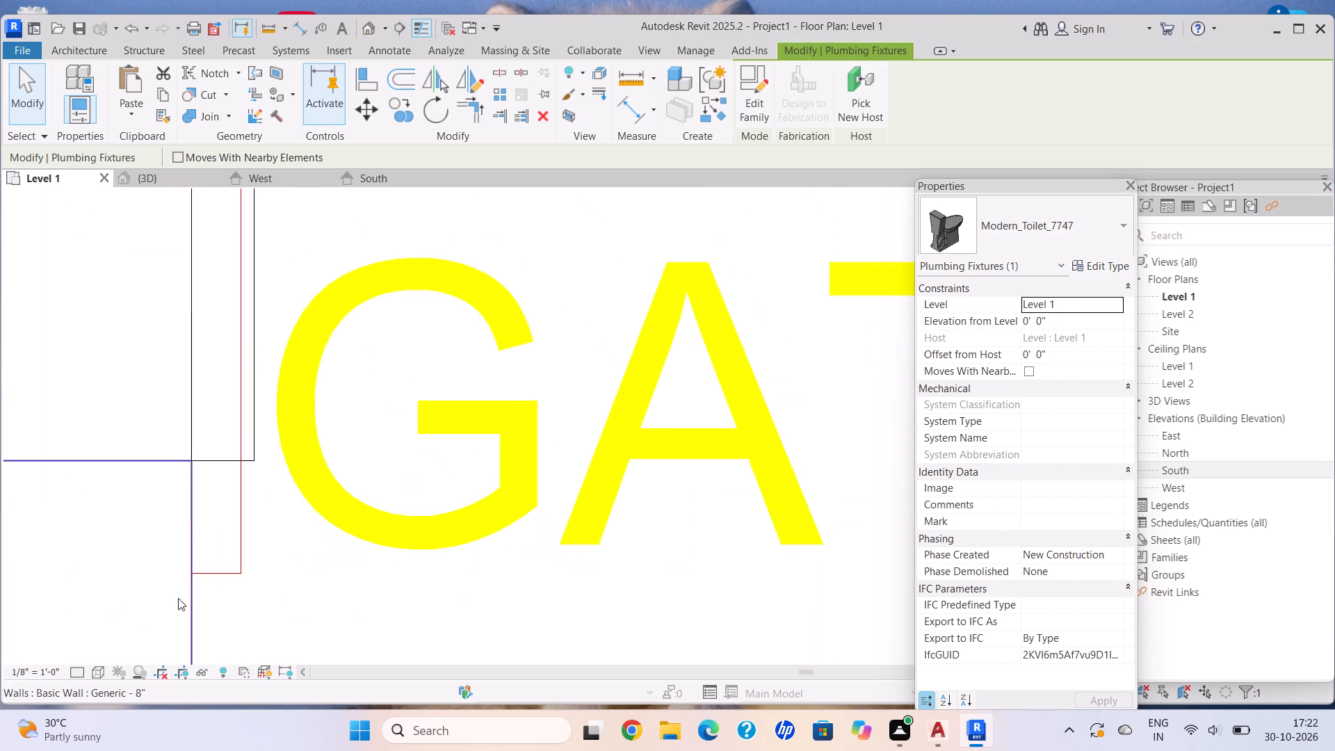
scroll(178, 598, "up", 7)
scroll(202, 601, "down", 20)
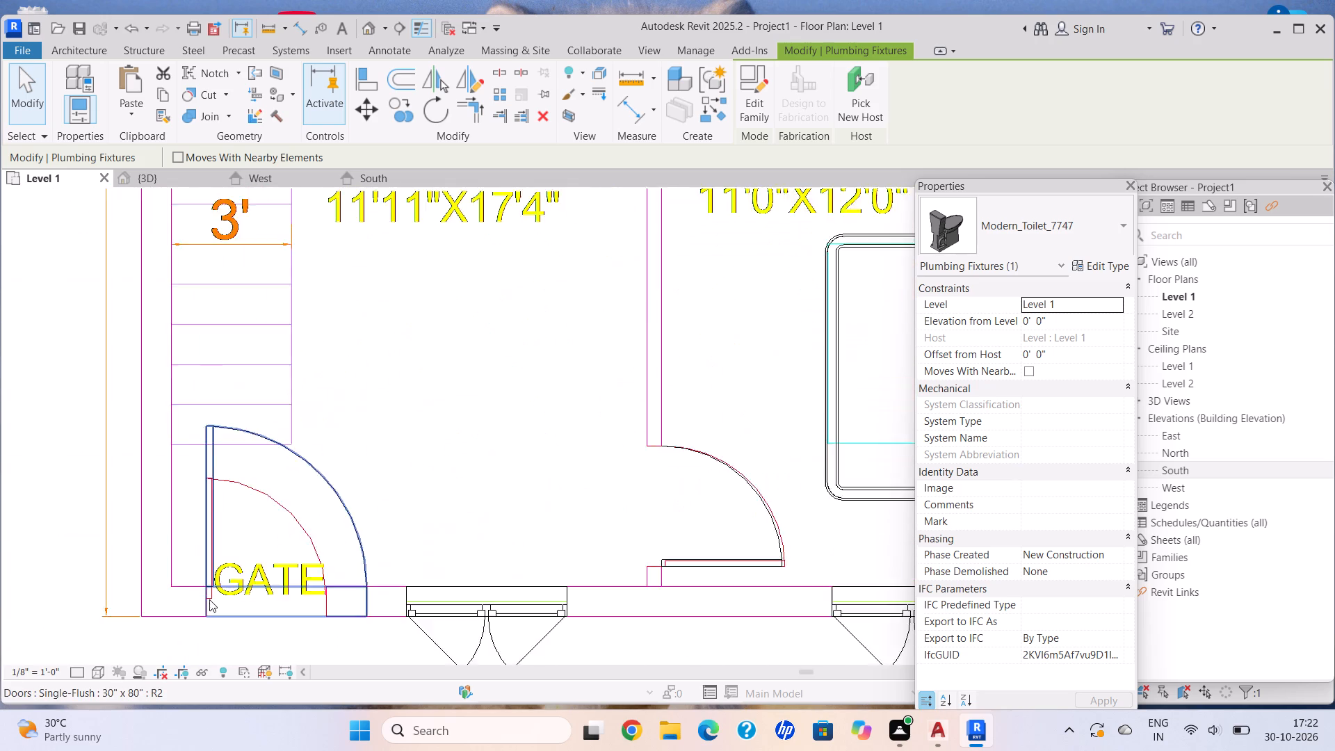
scroll(209, 599, "down", 12)
middle_click(209, 599)
middle_click_drag(209, 611, 211, 646)
middle_click(211, 649)
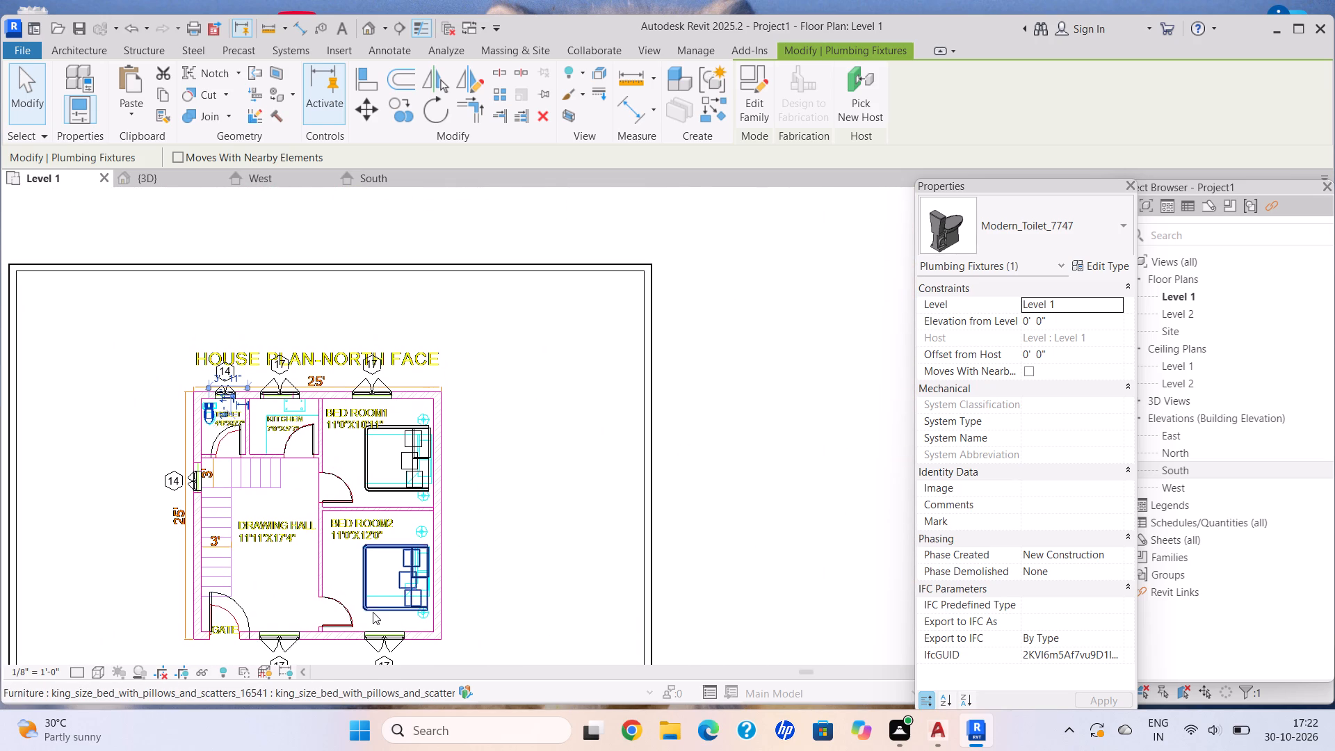
scroll(409, 596, "down", 1)
middle_click_drag(412, 601, 407, 628)
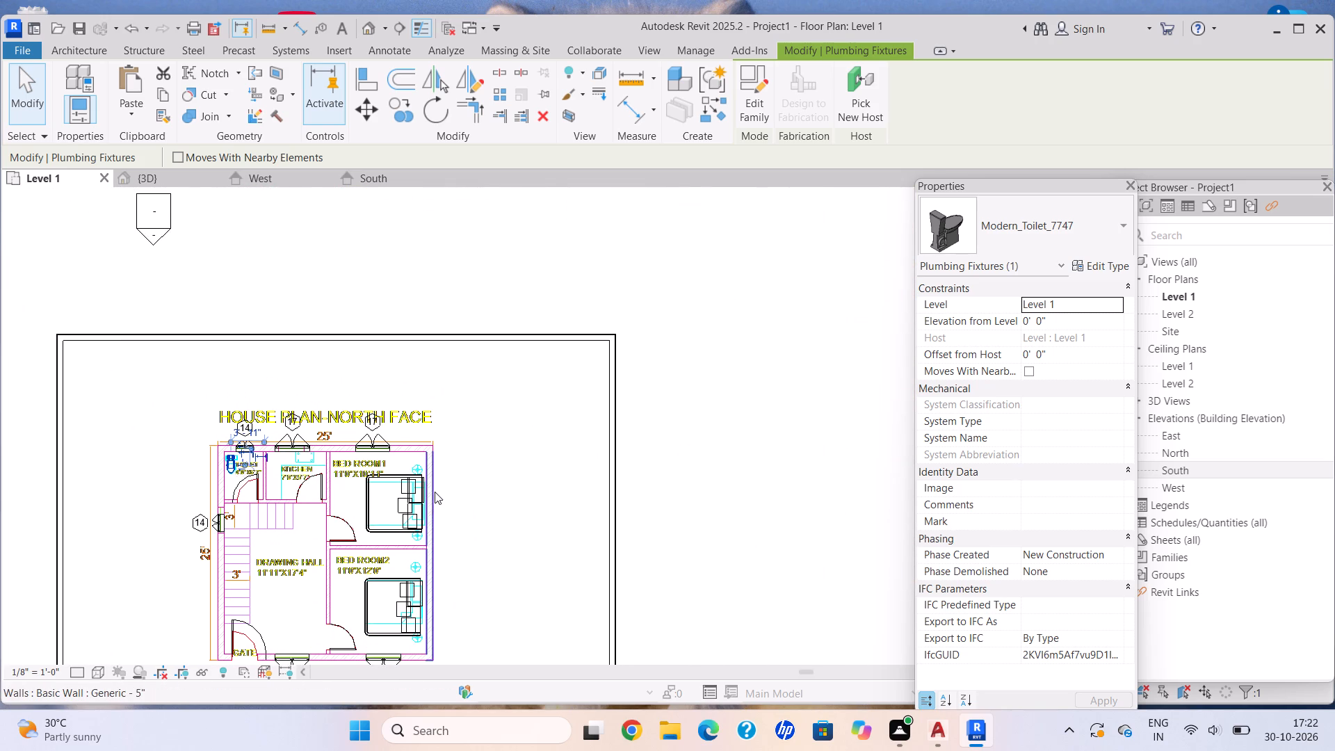
scroll(397, 544, "up", 1)
scroll(397, 549, "down", 2)
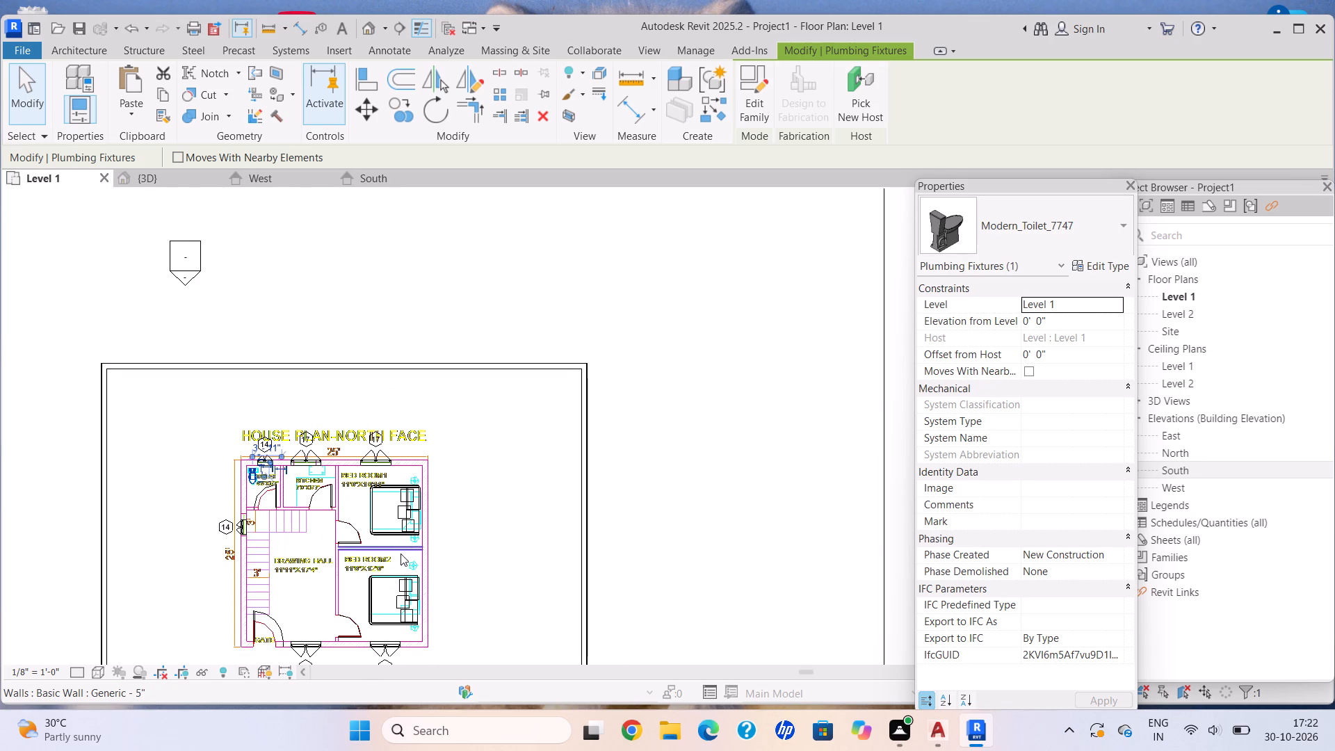
middle_click(423, 541)
middle_click_drag(426, 540, 438, 531)
middle_click(438, 531)
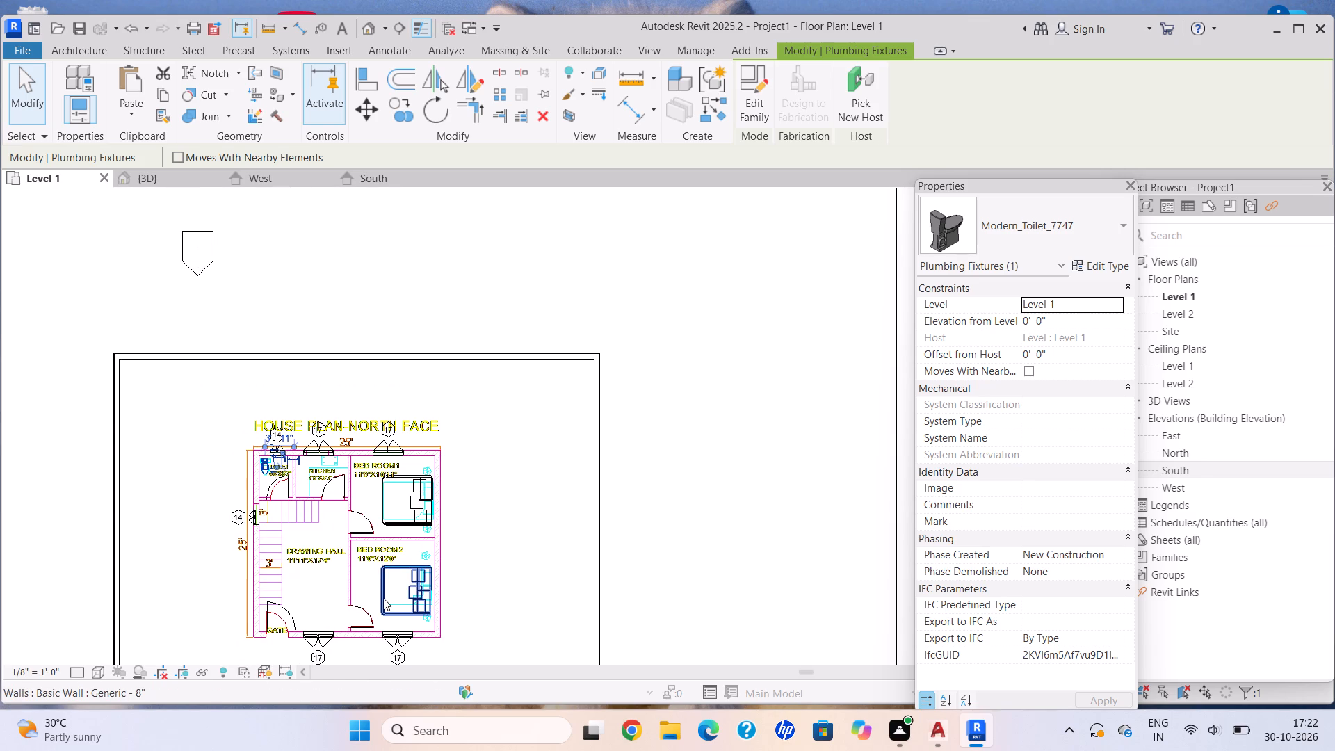
middle_click_drag(383, 598, 407, 582)
middle_click_drag(371, 608, 382, 600)
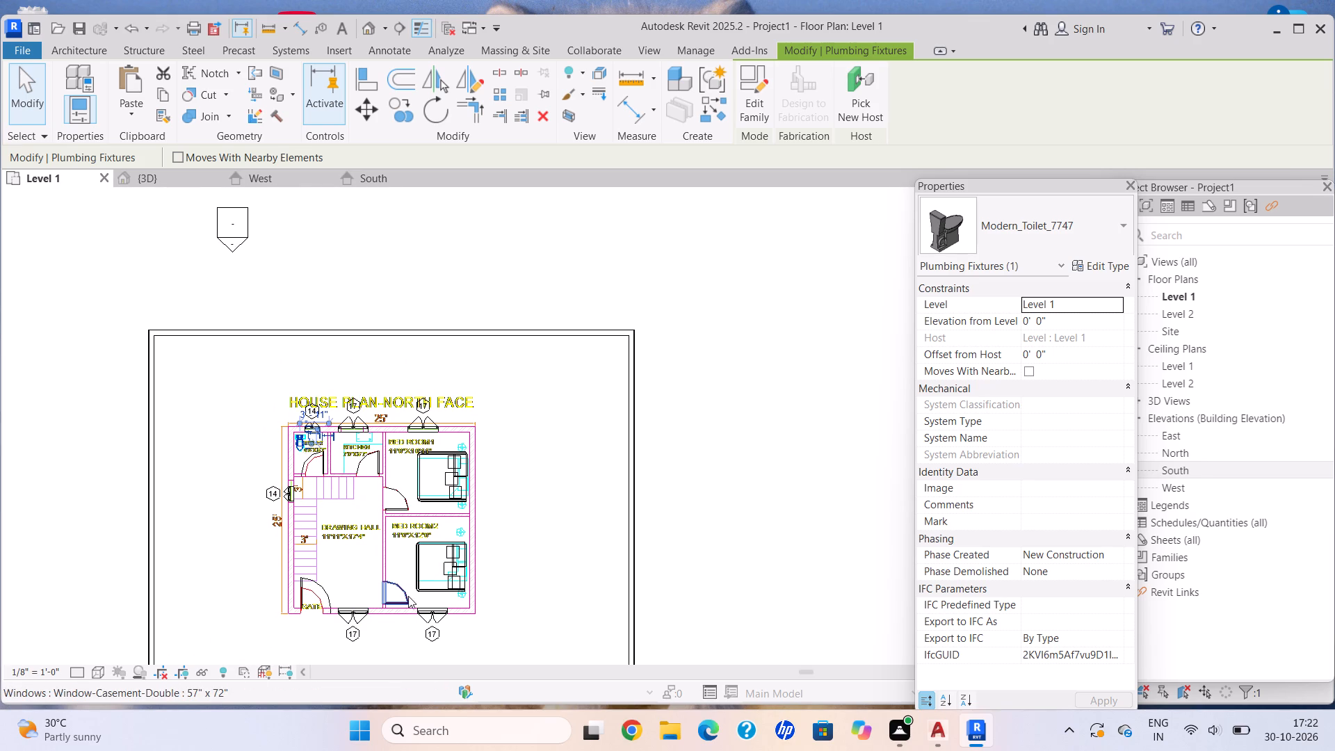
Copy the two king-size beds and the Modern_Toilet_7747 from the Level 1 plan to the clipboard.
left_click(419, 584)
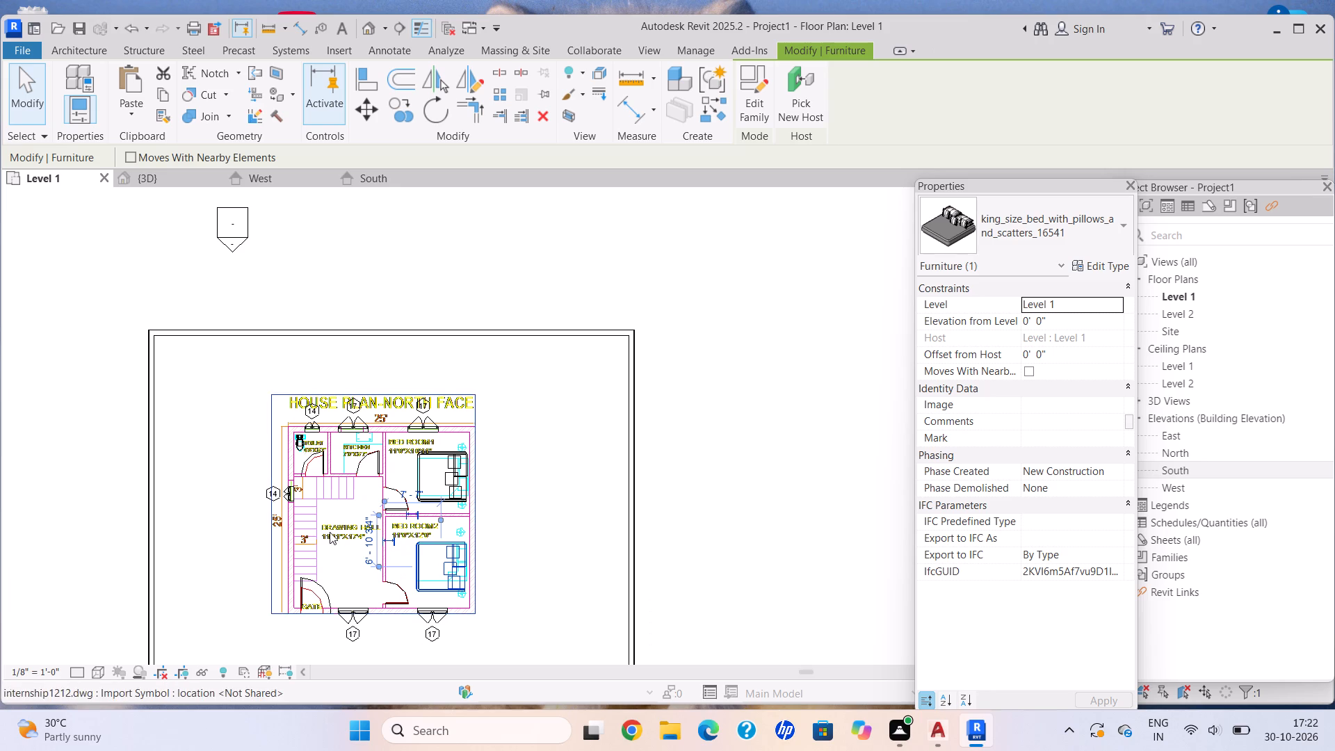
left_click(439, 497, "ctrl")
scroll(304, 450, "up", 11)
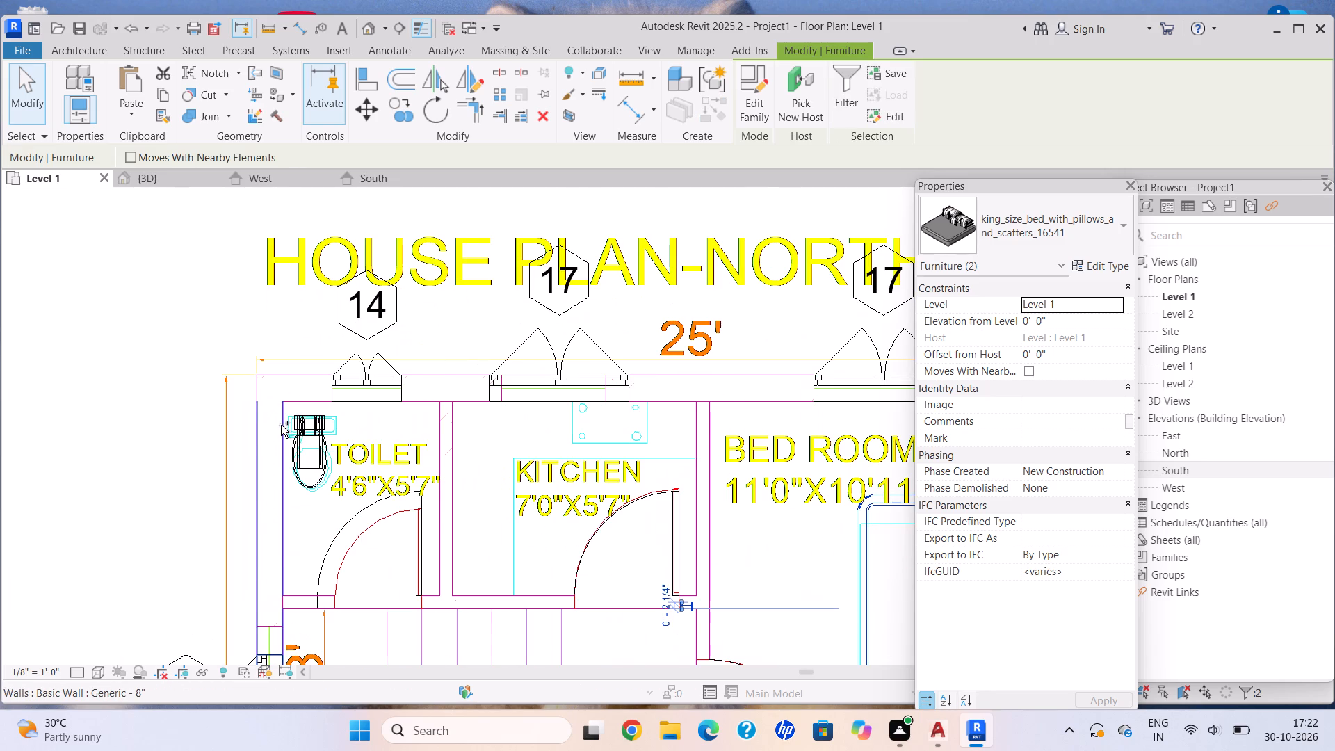
left_click(300, 437, "ctrl")
scroll(485, 567, "down", 4)
middle_click_drag(483, 551, 454, 497)
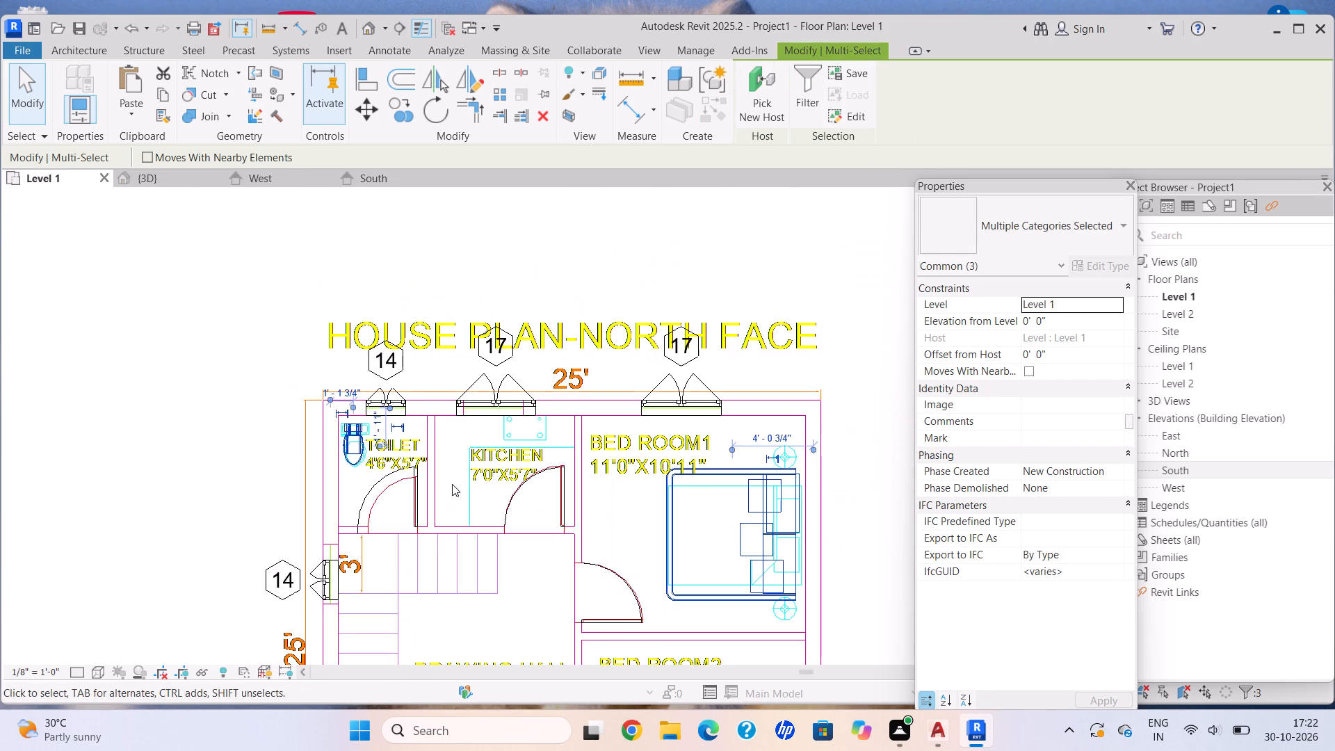
middle_click_drag(452, 484, 399, 445)
scroll(407, 630, "down", 2)
middle_click_drag(405, 626, 342, 537)
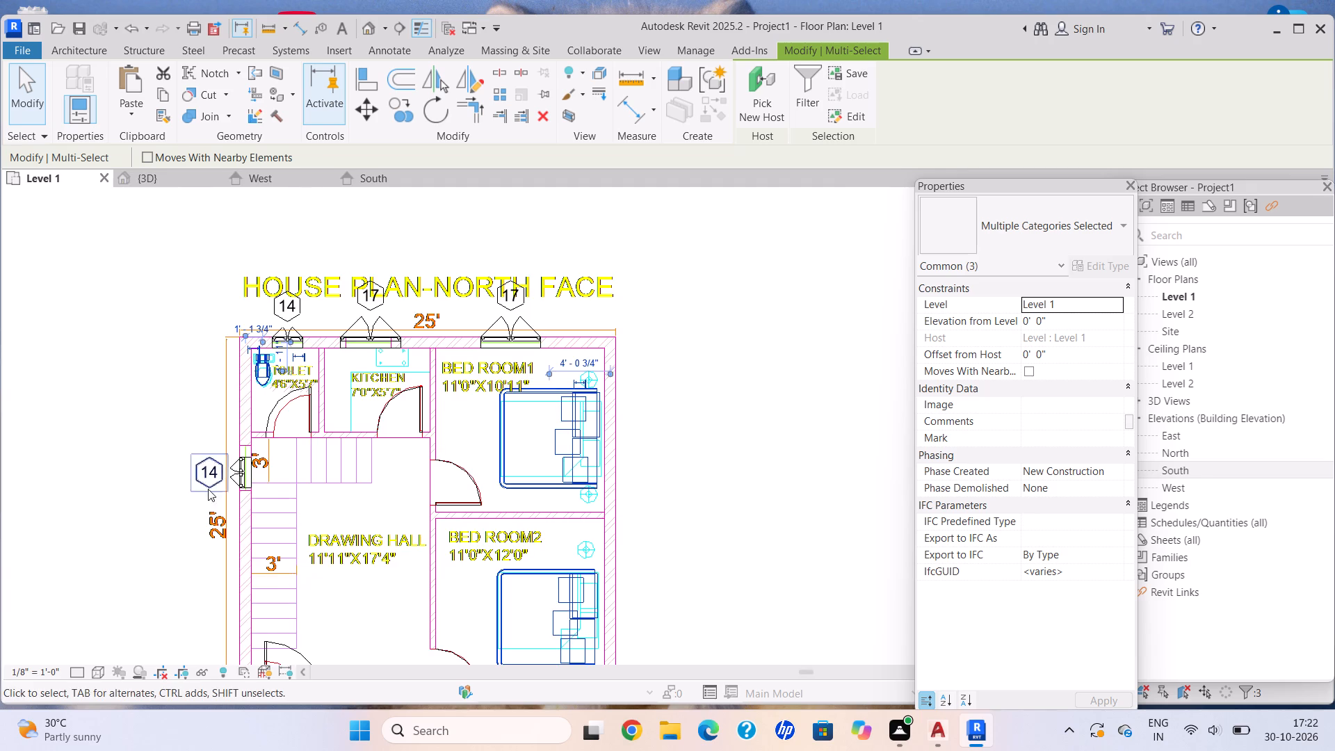
scroll(235, 490, "down", 2)
middle_click_drag(274, 501, 268, 480)
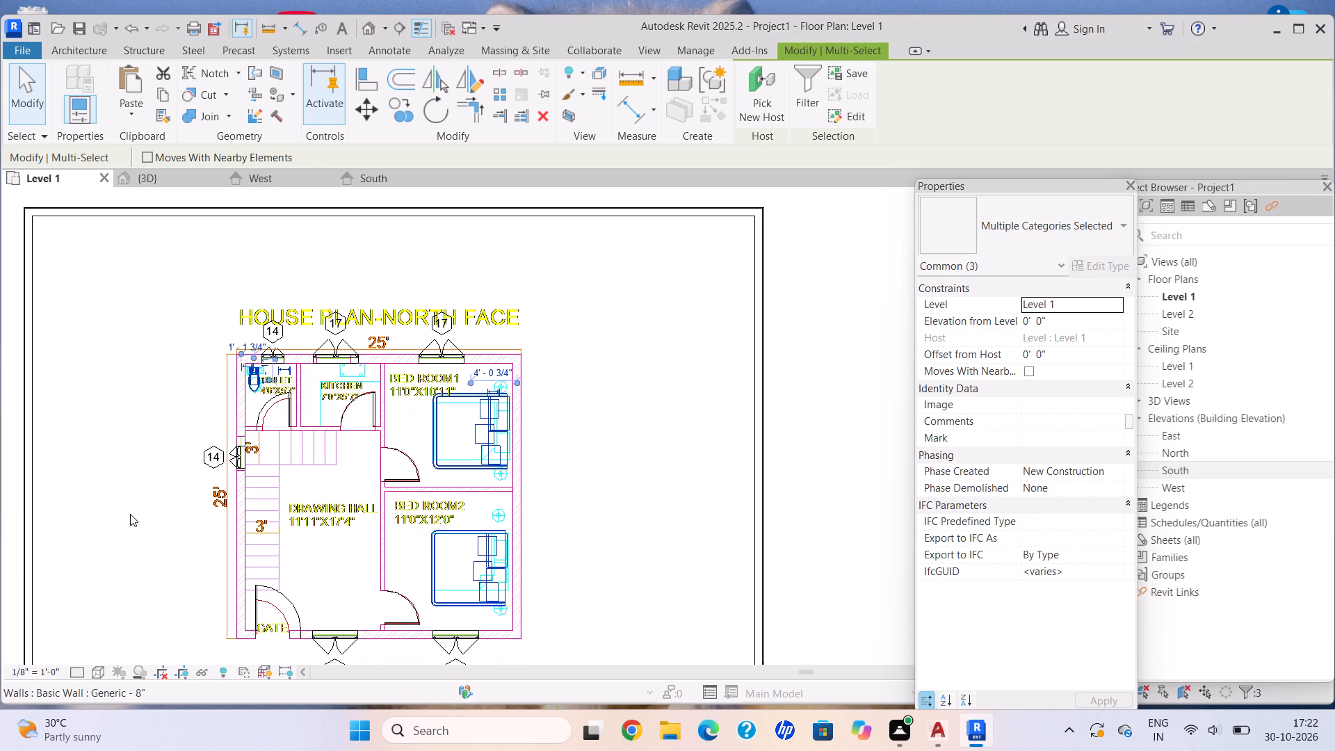
scroll(305, 419, "up", 6)
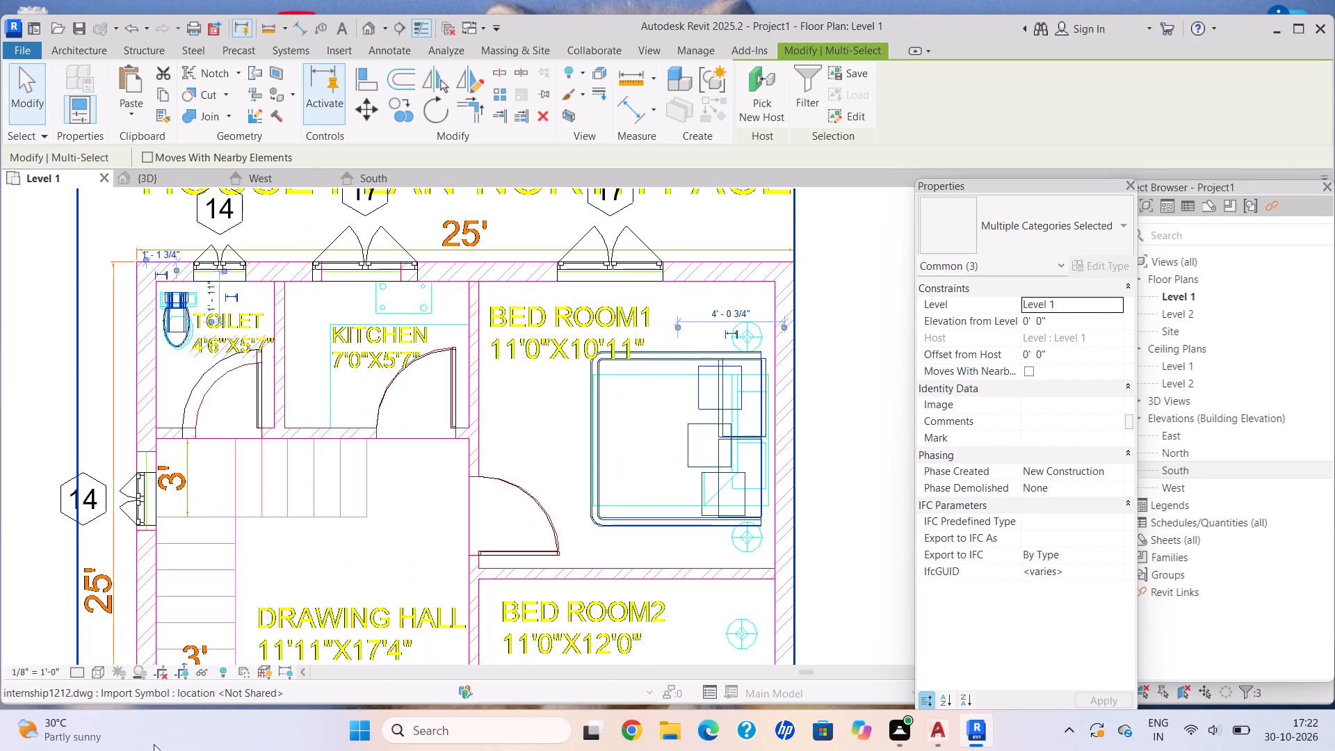
scroll(382, 525, "down", 1)
middle_click(386, 531)
middle_click_drag(388, 531, 301, 605)
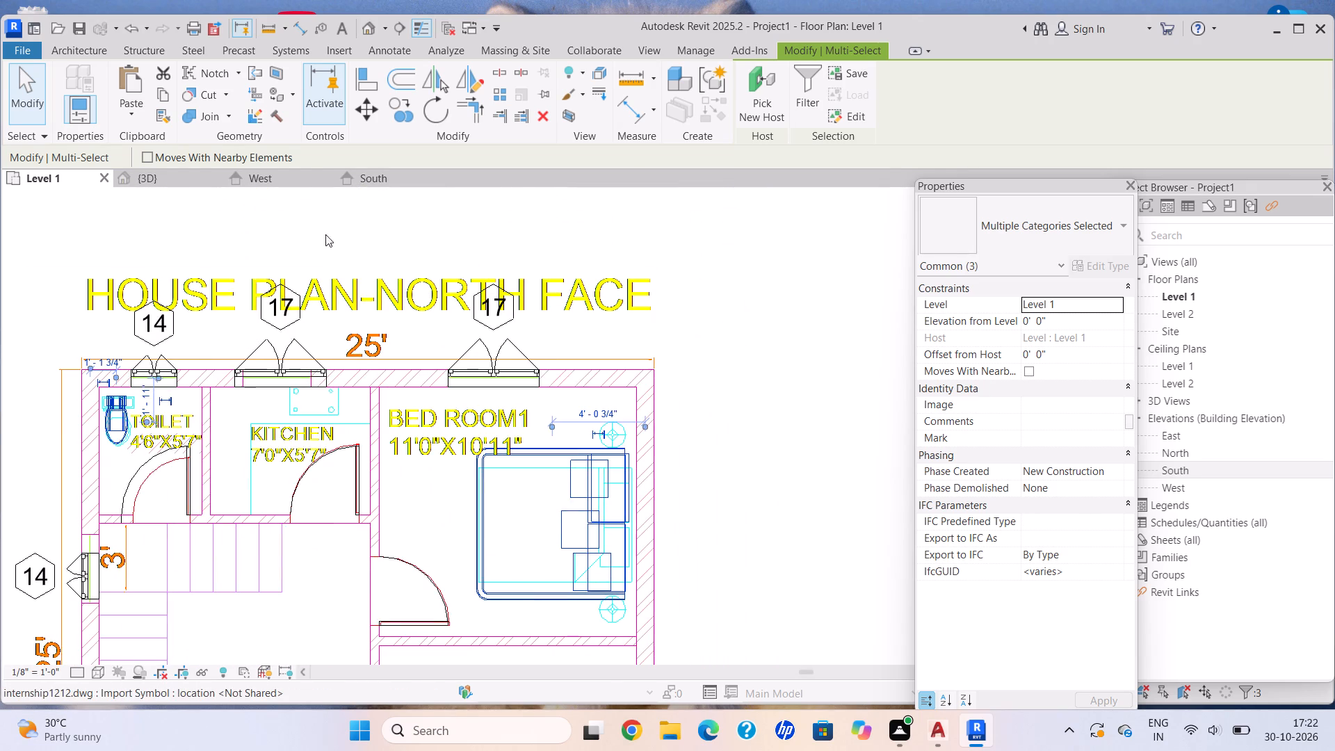
left_click(153, 90)
left_click(163, 92)
Paste the copied beds and toilet aligned to Level 2, Level 3, Level 4, Level 5 and Level 6.
left_click(129, 122)
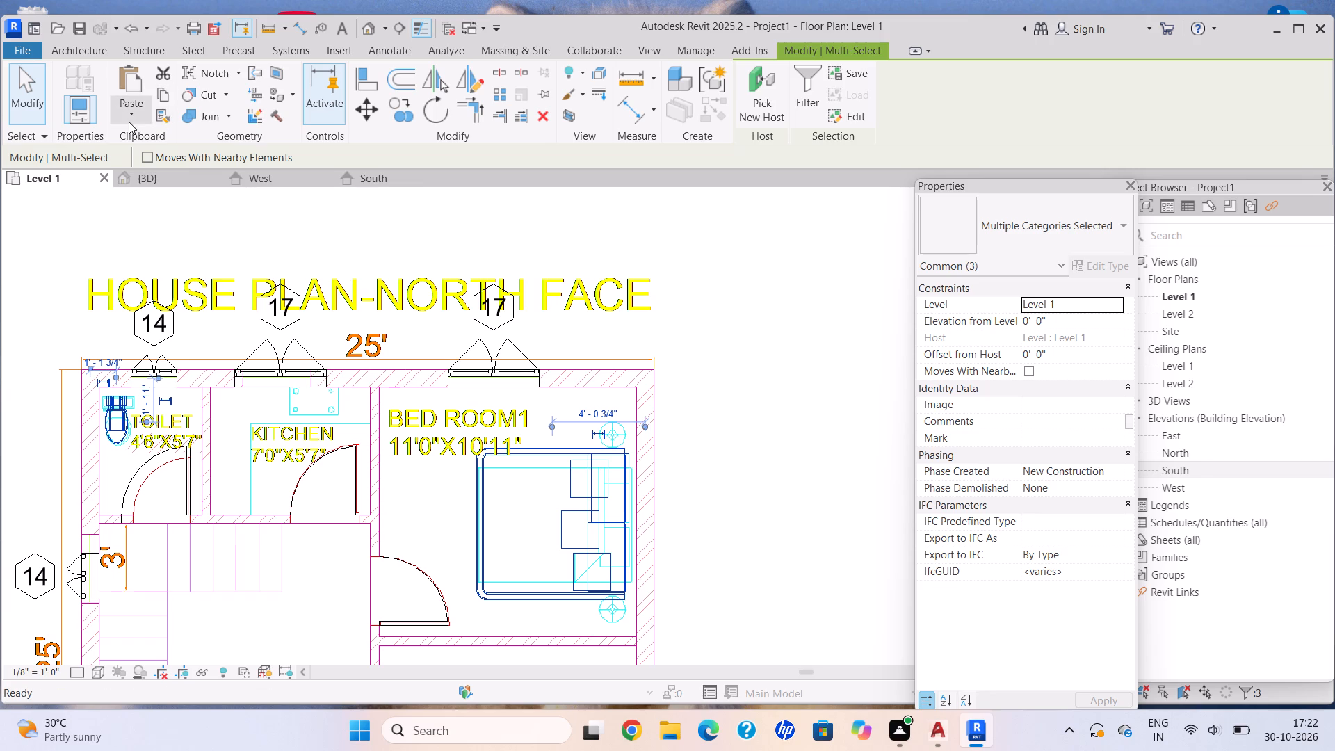
left_click(186, 170)
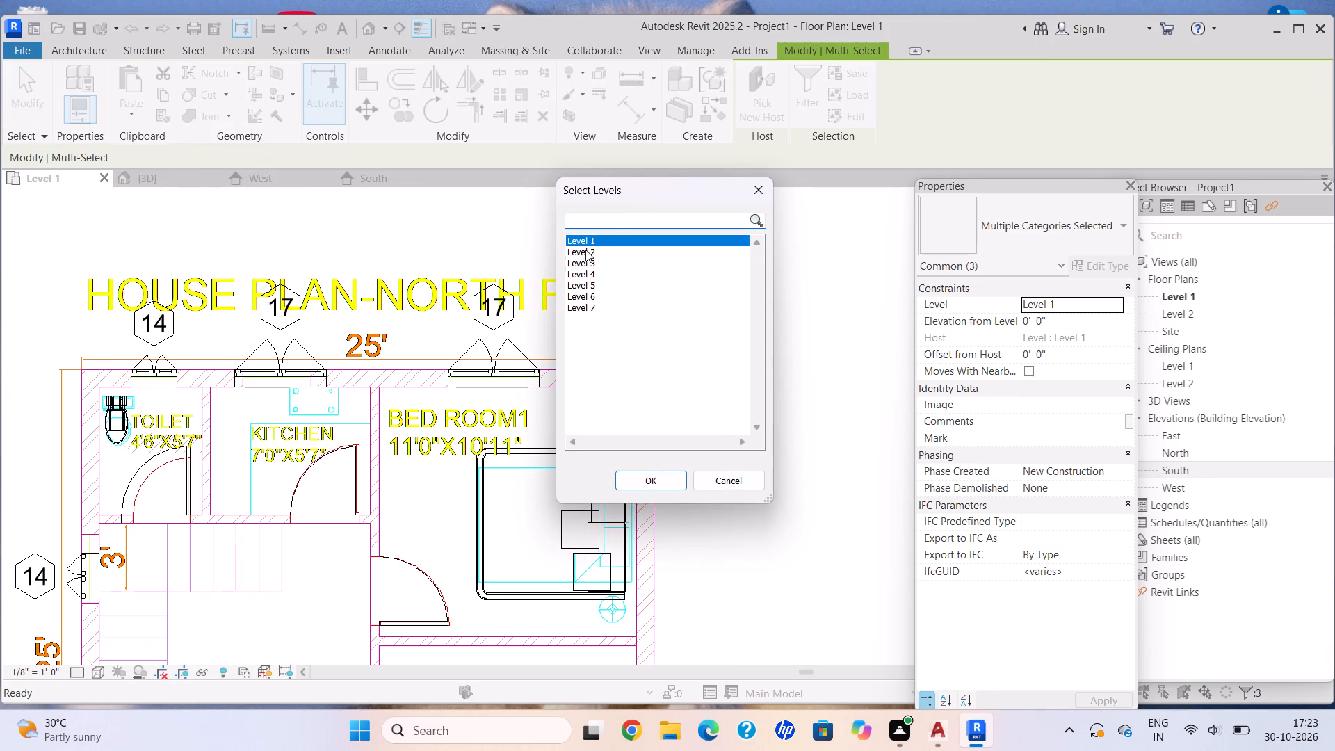
left_click(588, 250)
left_click(594, 267, "ctrl")
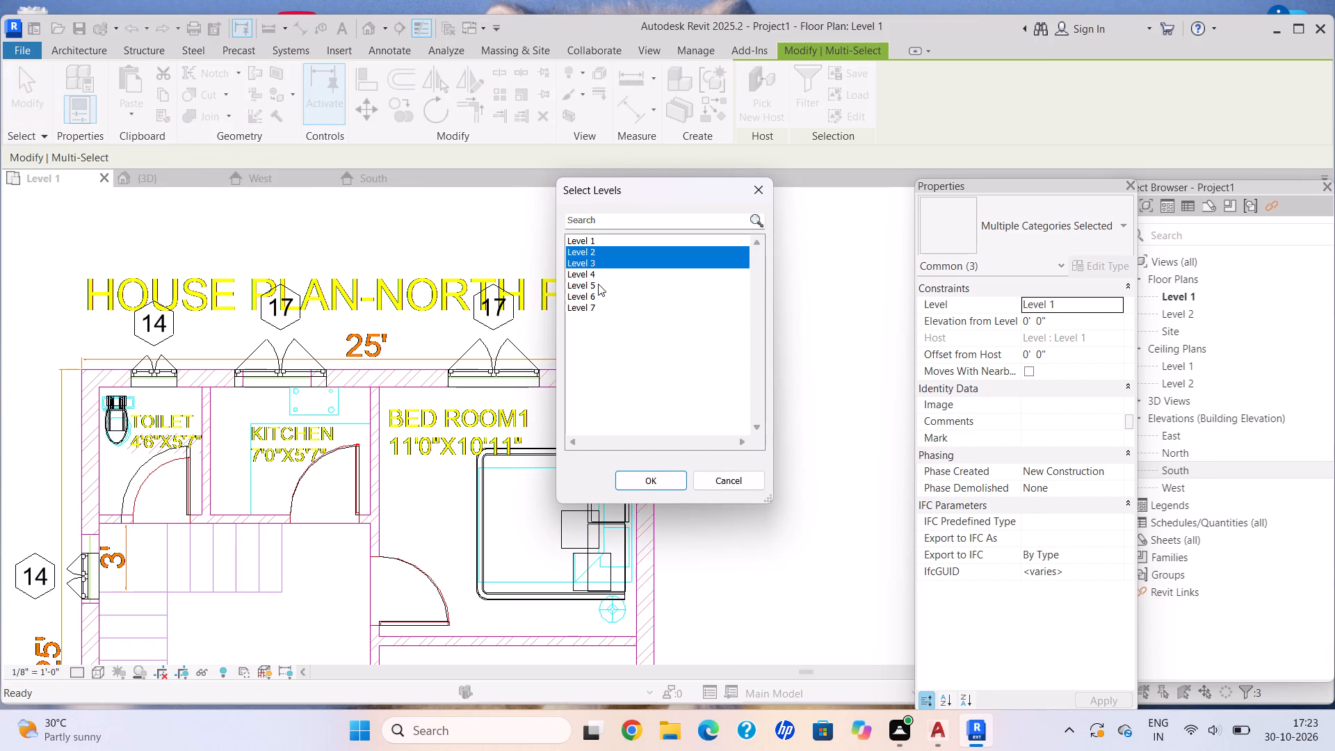
left_click(597, 282, "ctrl")
left_click(593, 275, "ctrl")
left_click(605, 296, "ctrl")
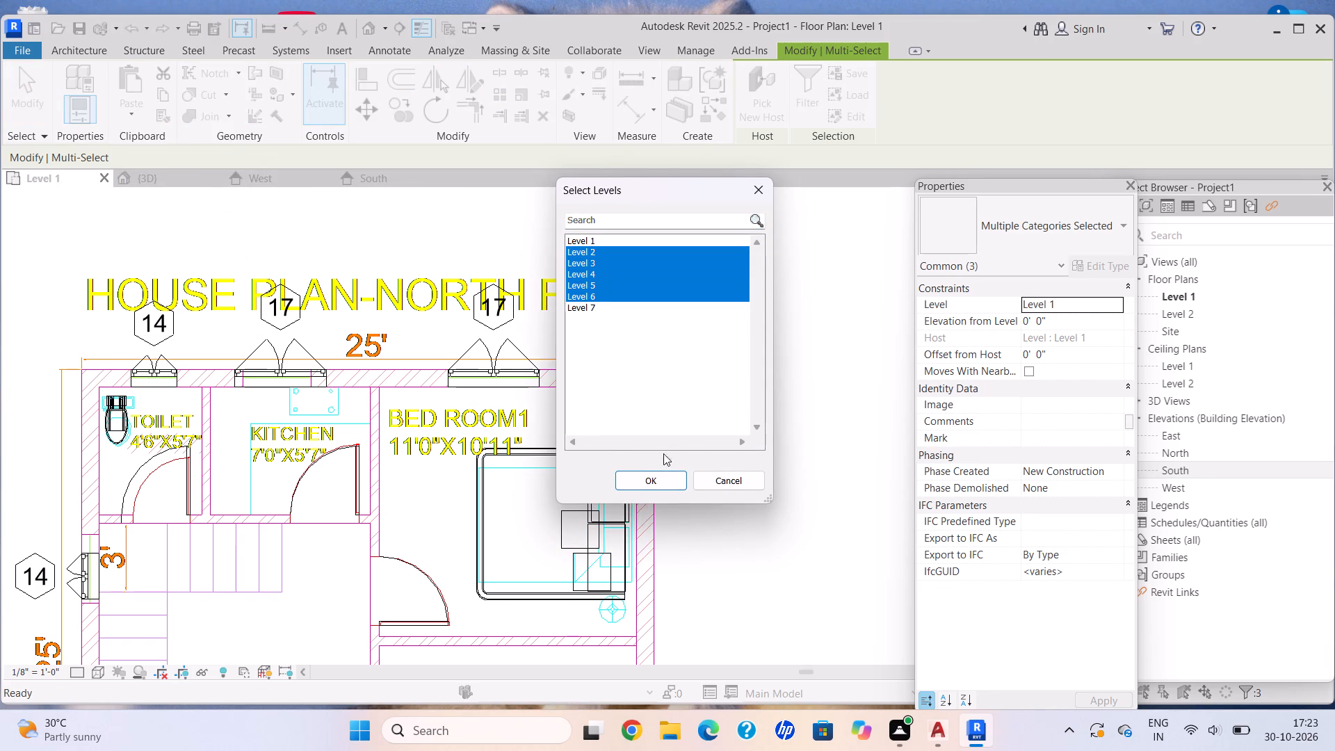
left_click(665, 476)
Open the 3D view and examine the building's floors after pasting the beds and toilets.
left_click(149, 179)
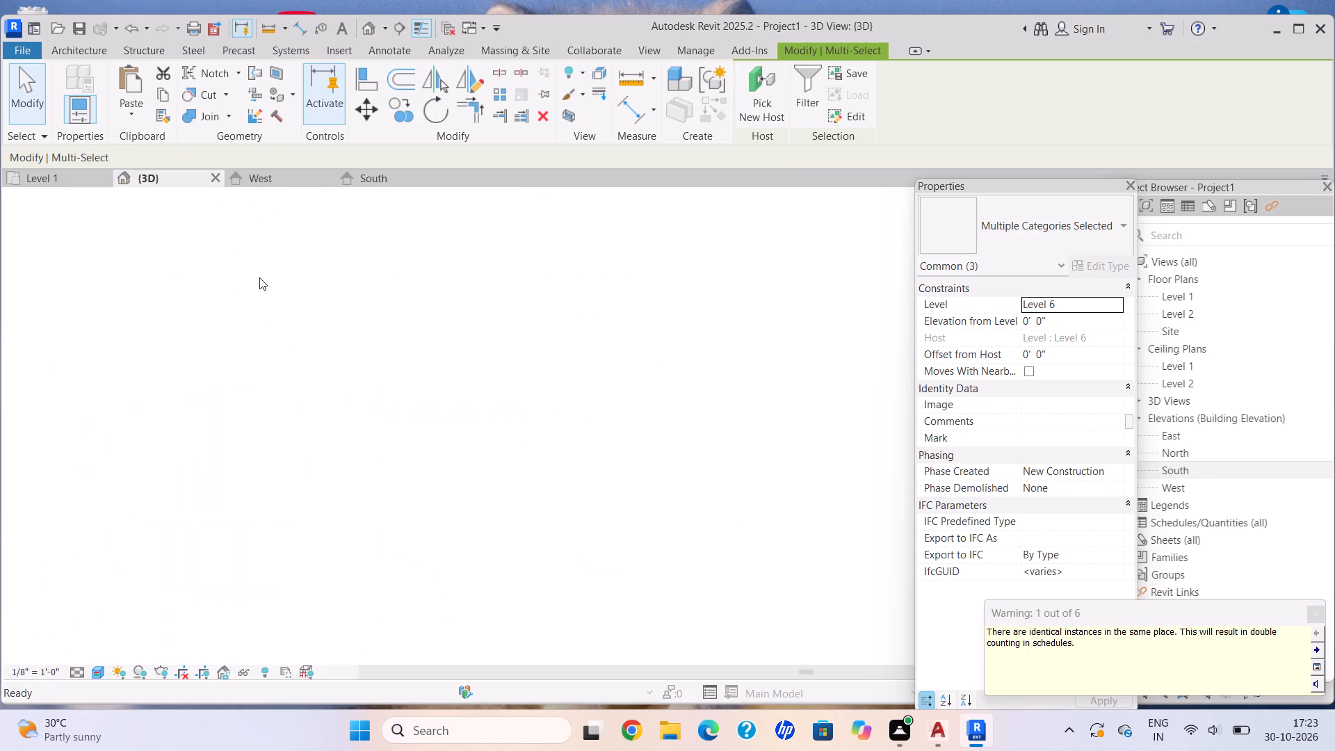
scroll(378, 346, "up", 3)
scroll(389, 369, "down", 3)
key("Escape")
middle_click_drag(393, 372, 288, 399, "shift")
scroll(273, 378, "down", 4)
middle_click_drag(286, 334, 371, 465)
scroll(363, 417, "down", 1)
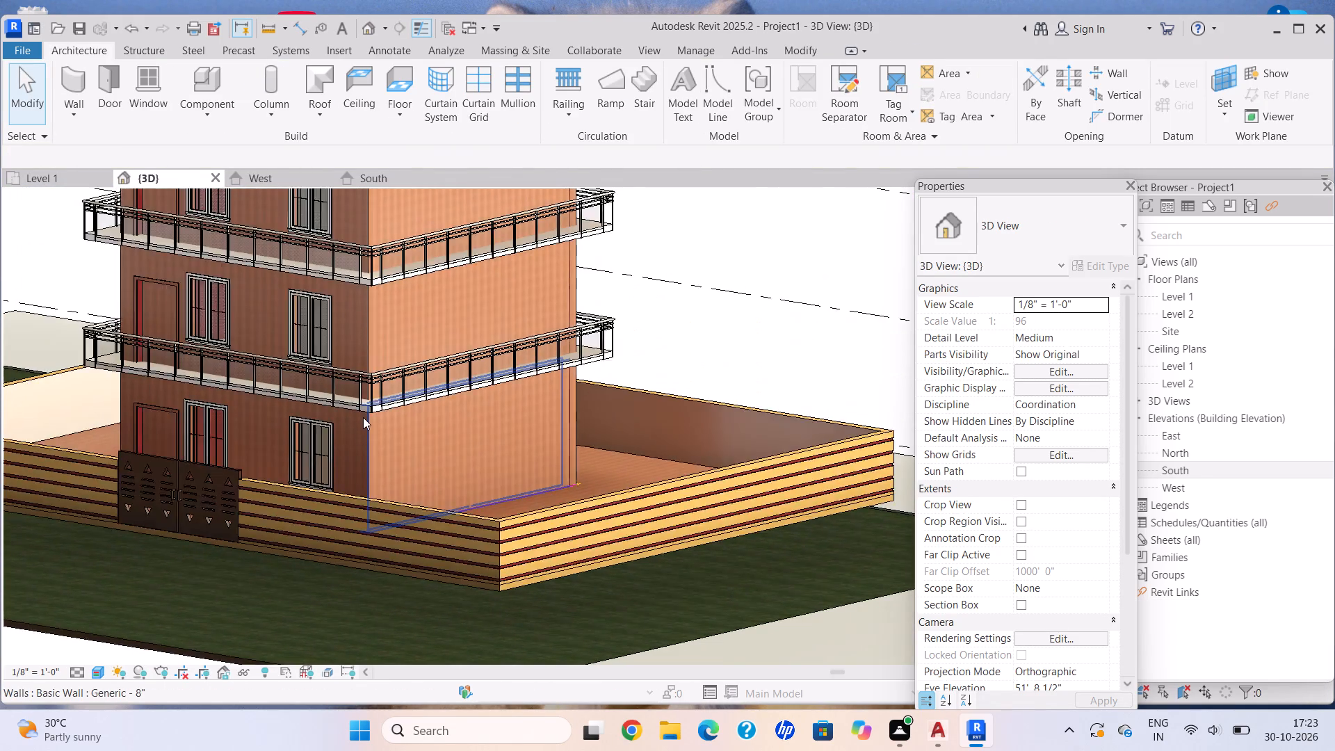
middle_click_drag(363, 417, 412, 468, "shift")
middle_click_drag(377, 413, 453, 549)
scroll(360, 458, "up", 2)
scroll(359, 455, "down", 1)
middle_click_drag(366, 483, 402, 621)
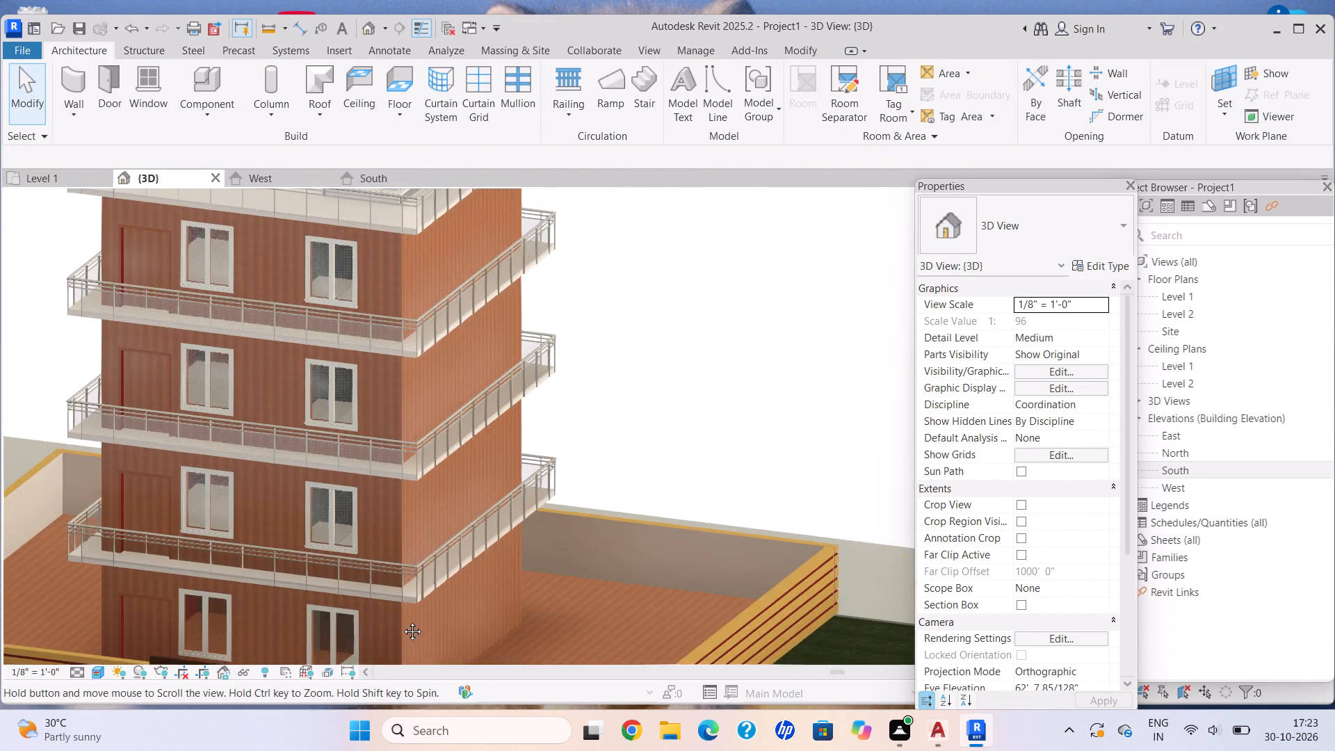
middle_click_drag(402, 621, 403, 624)
Delete the two Level 6 beds floating above the roof.
middle_click_drag(391, 378, 411, 468)
scroll(480, 287, "up", 1)
middle_click_drag(486, 276, 461, 499)
scroll(501, 387, "up", 4)
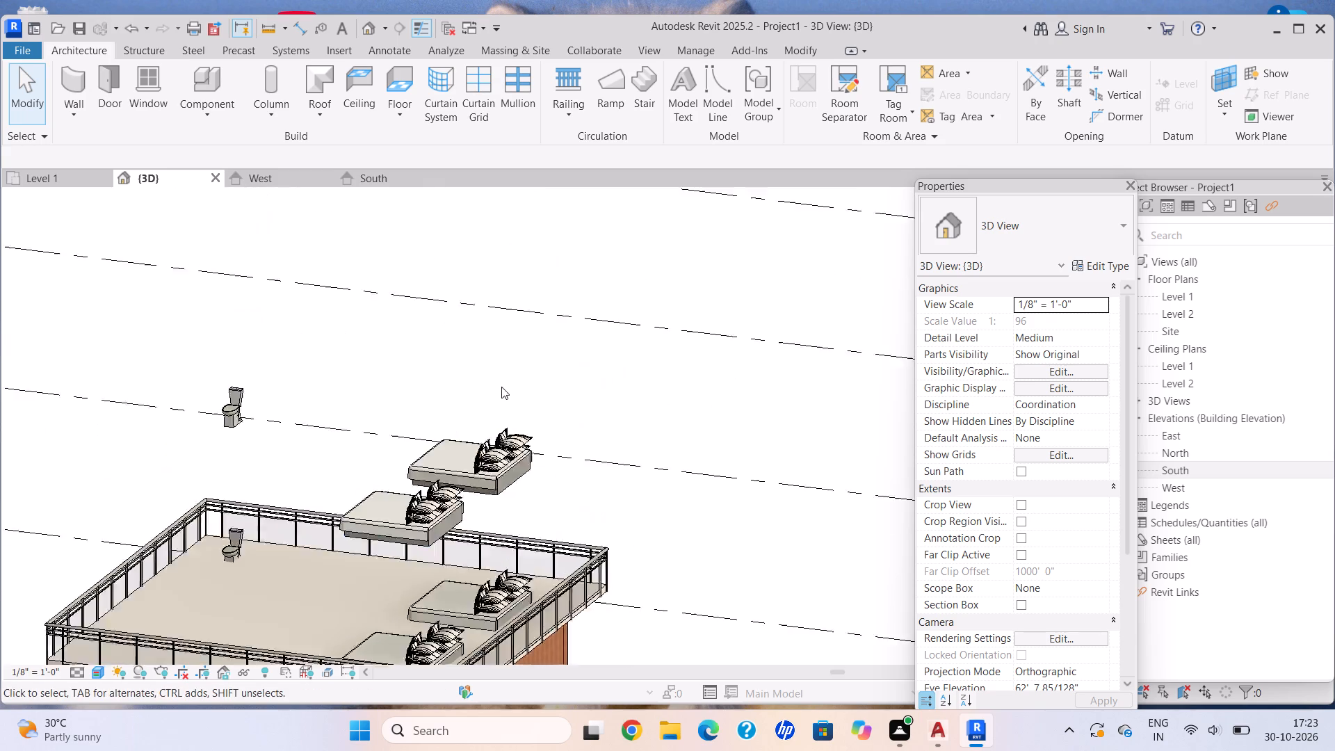
key("Escape")
left_click(524, 509)
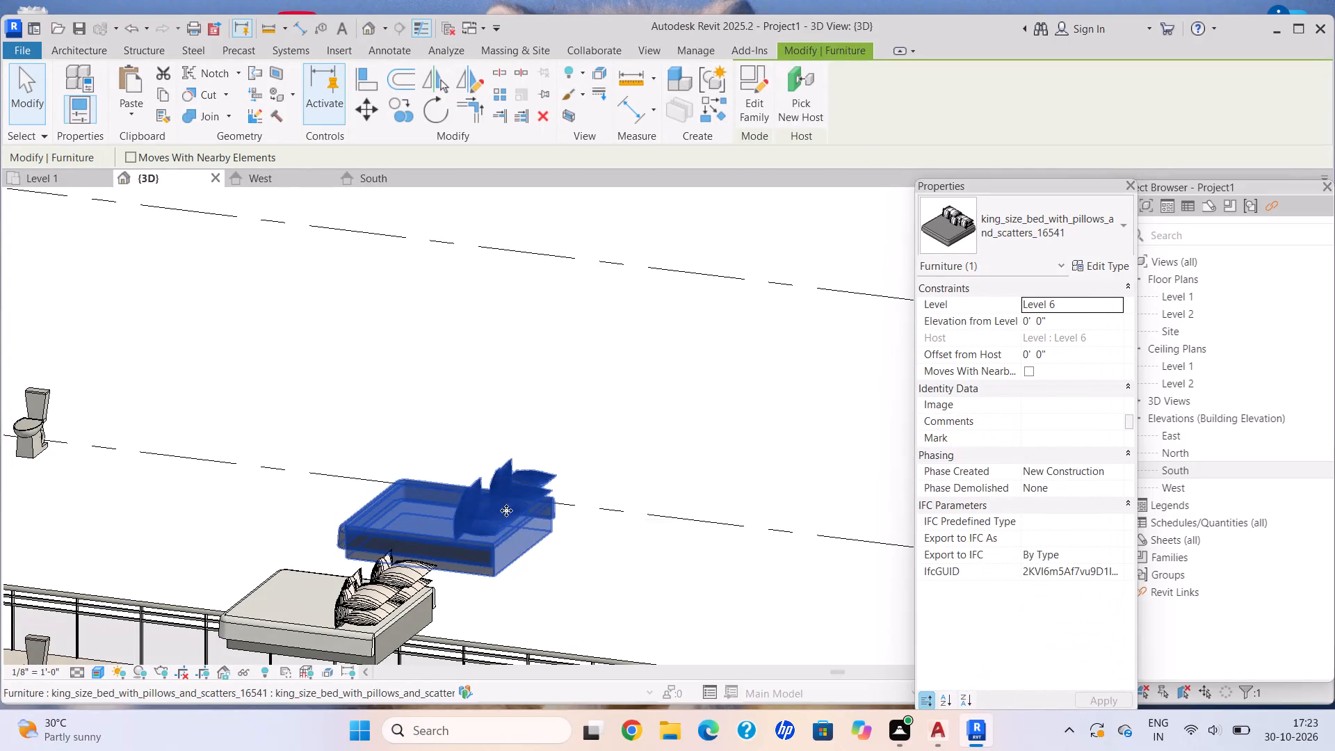
key("Delete")
left_click(410, 585)
key("Delete")
Delete the toilet and two beds standing on the roof, and the toilet floating above it.
scroll(410, 581, "down", 3)
middle_click_drag(410, 573, 446, 445)
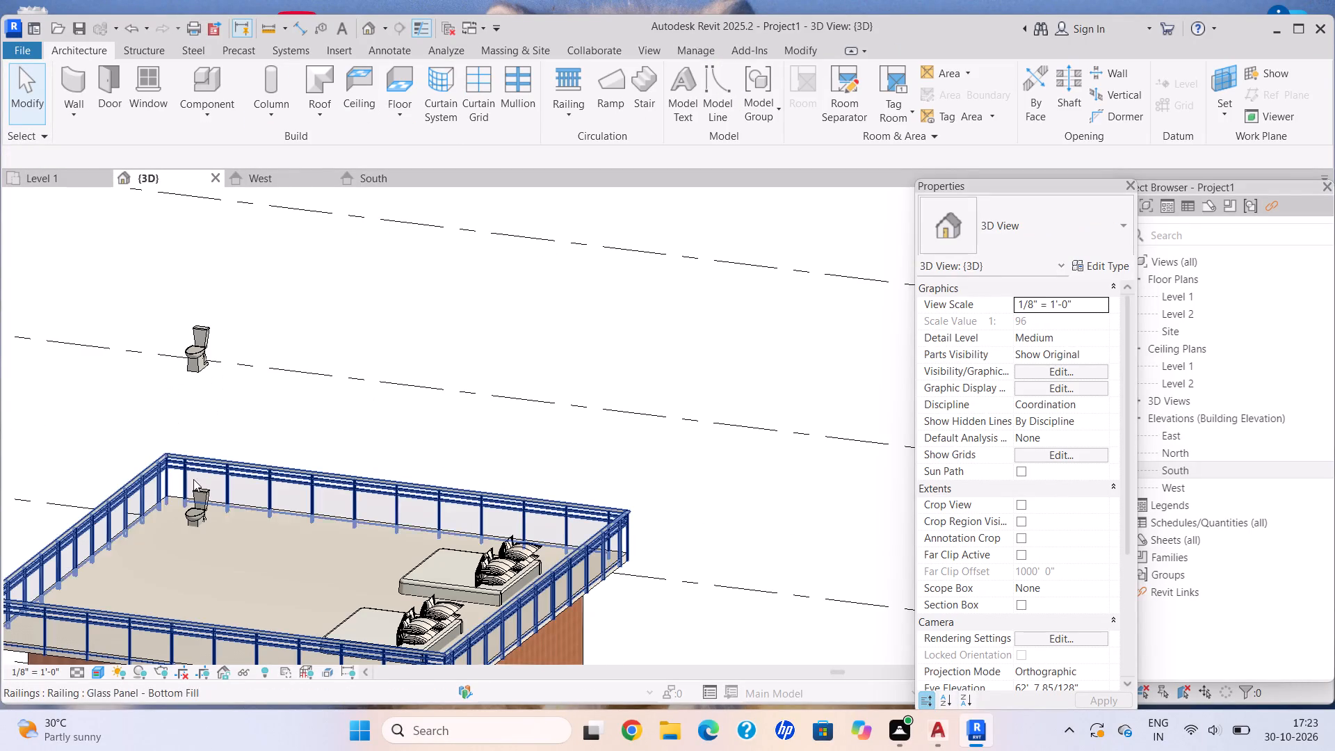
left_click(190, 510)
key("Delete")
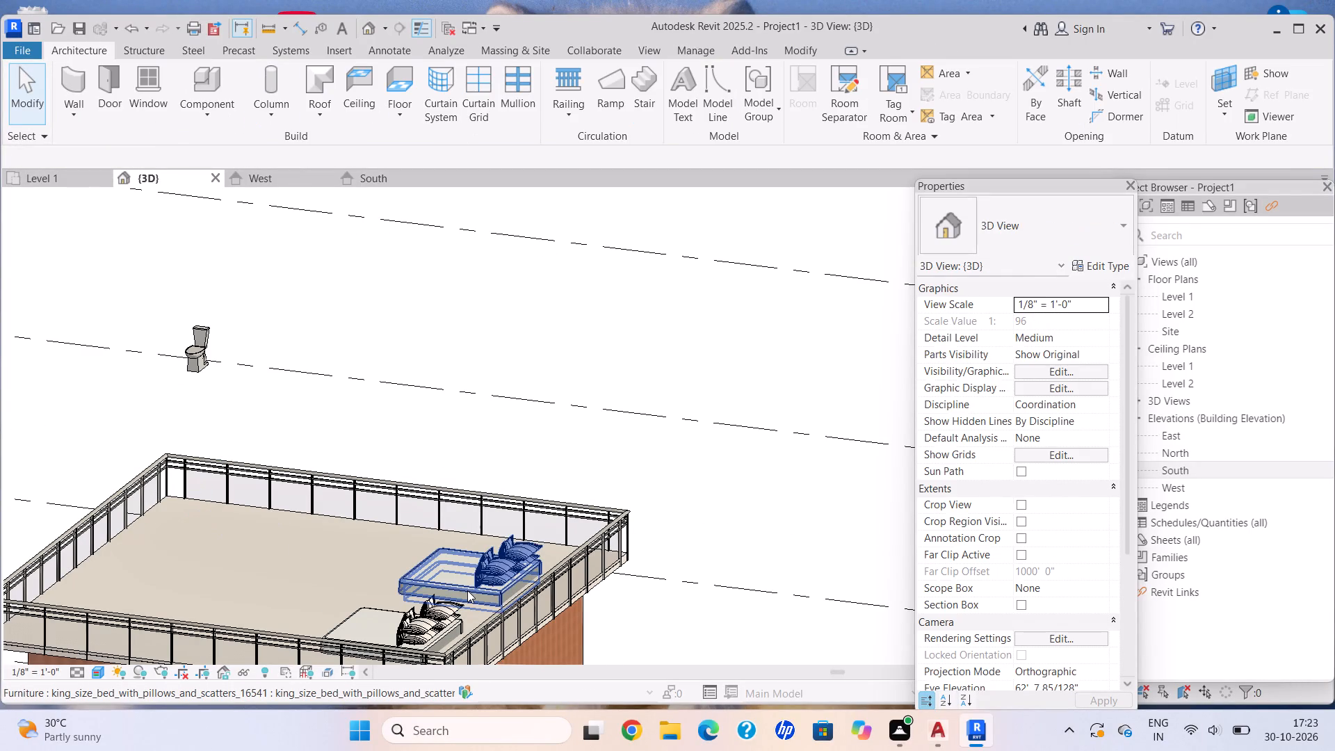
left_click(467, 590)
key("Delete")
left_click(432, 622)
key("Delete")
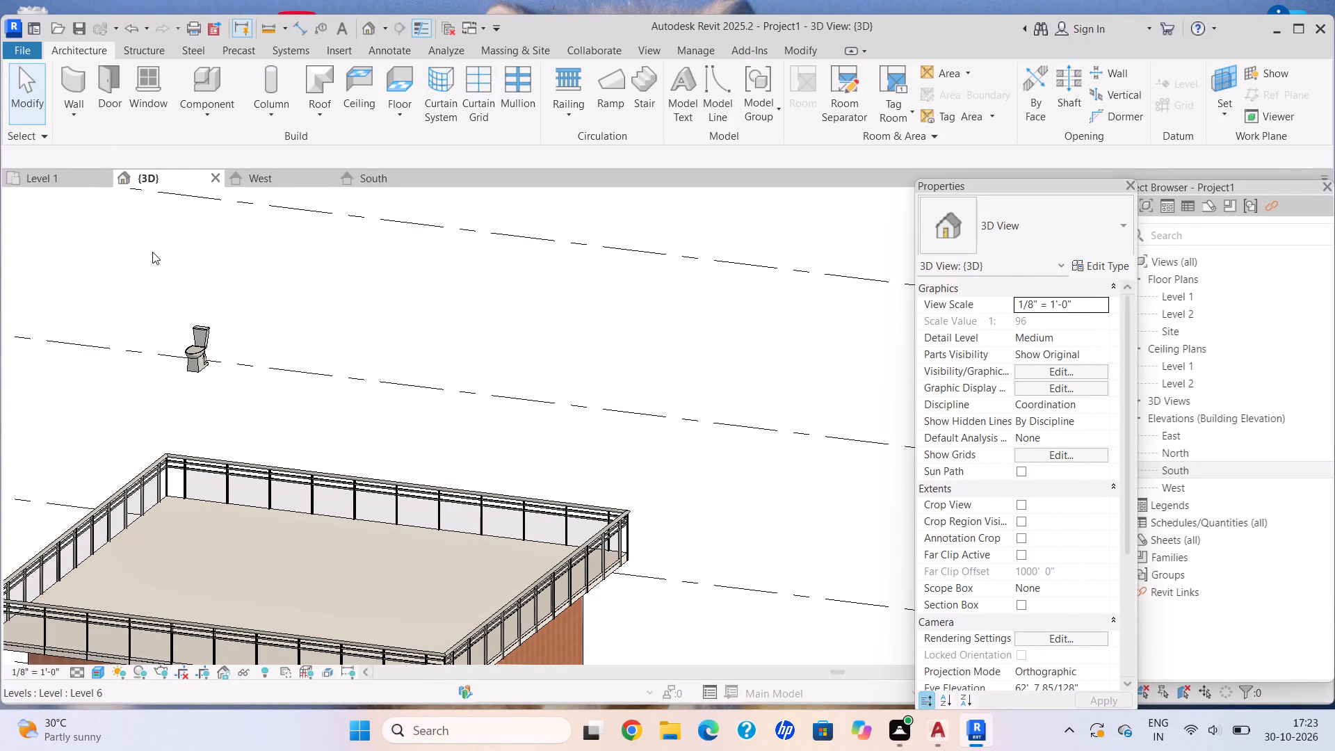
left_click(193, 345)
key("Delete")
scroll(244, 485, "down", 4)
middle_click_drag(248, 471, 248, 457)
middle_click_drag(247, 446, 247, 421)
key("Delete")
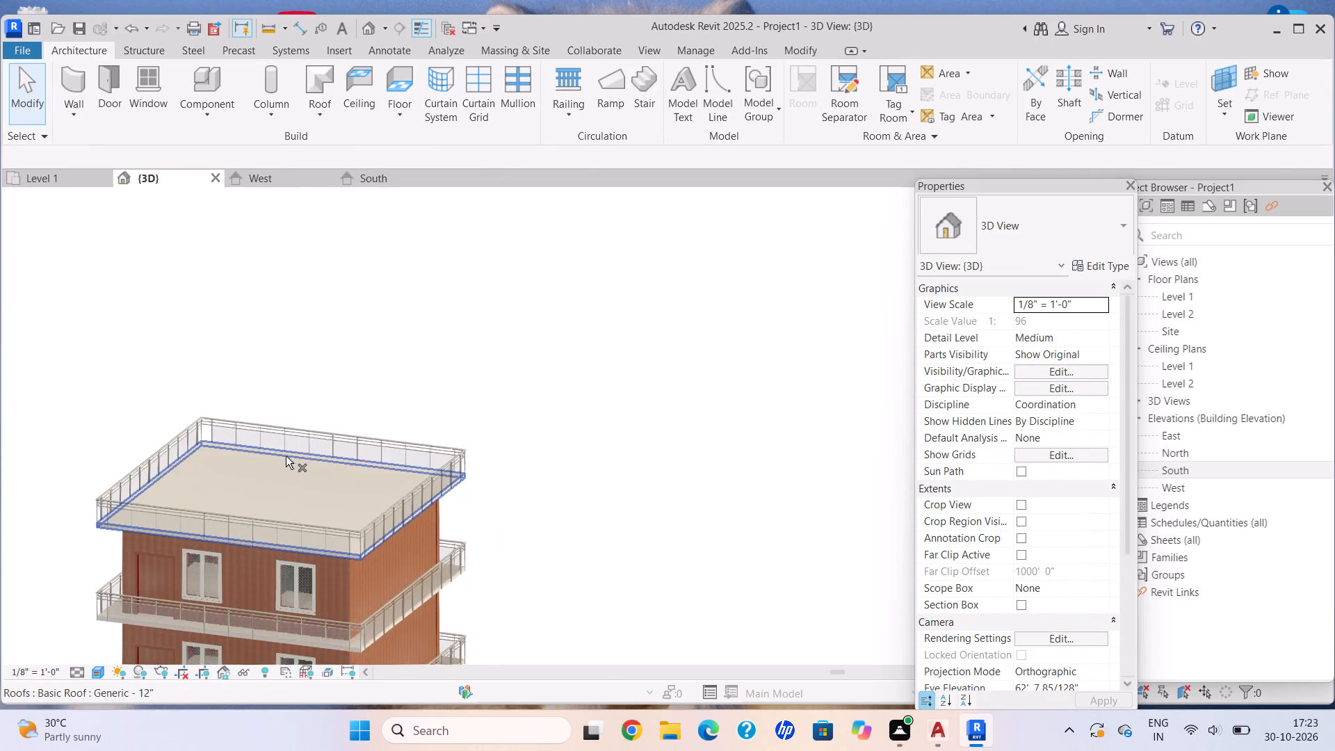
scroll(301, 538, "up", 7)
key("Escape")
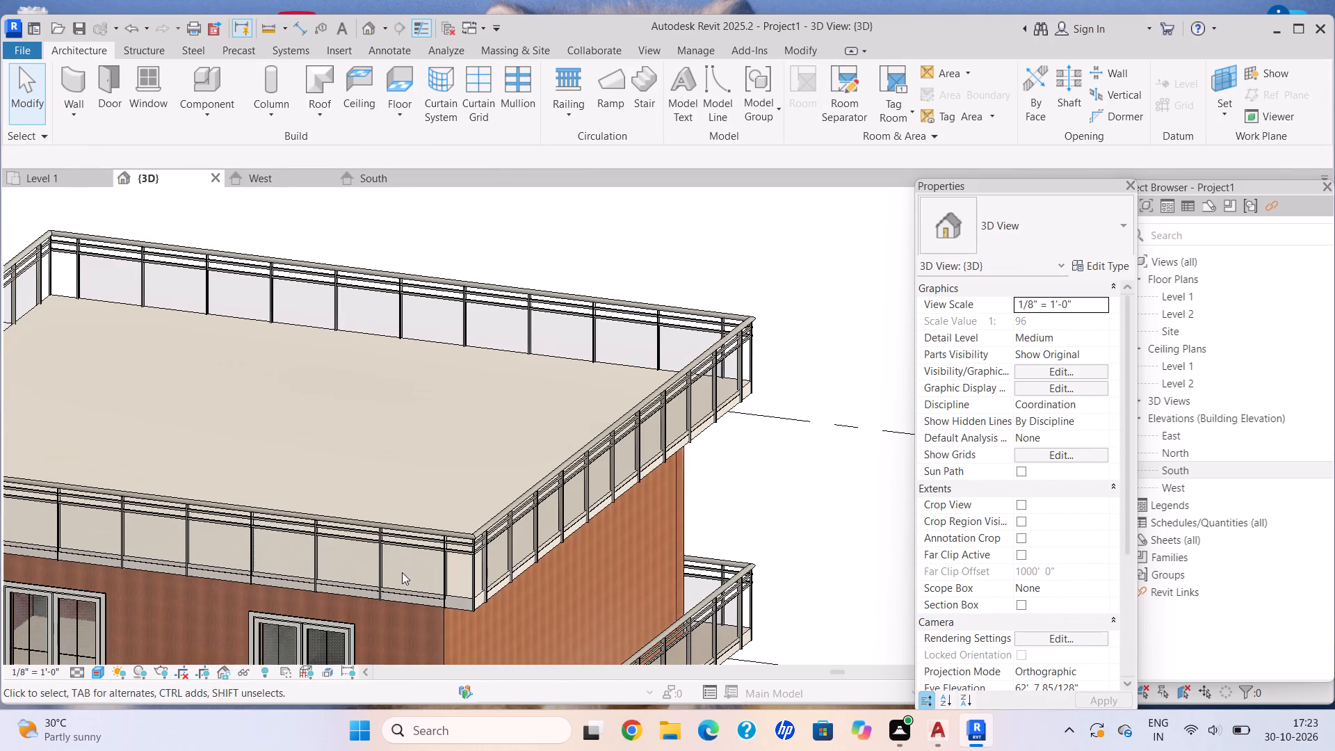
Examine the cleared roof and the whole building with its compound and site from several sides in 3D.
scroll(405, 576, "down", 4)
middle_click_drag(405, 572, 399, 524)
scroll(405, 490, "down", 4)
middle_click_drag(403, 495, 400, 420)
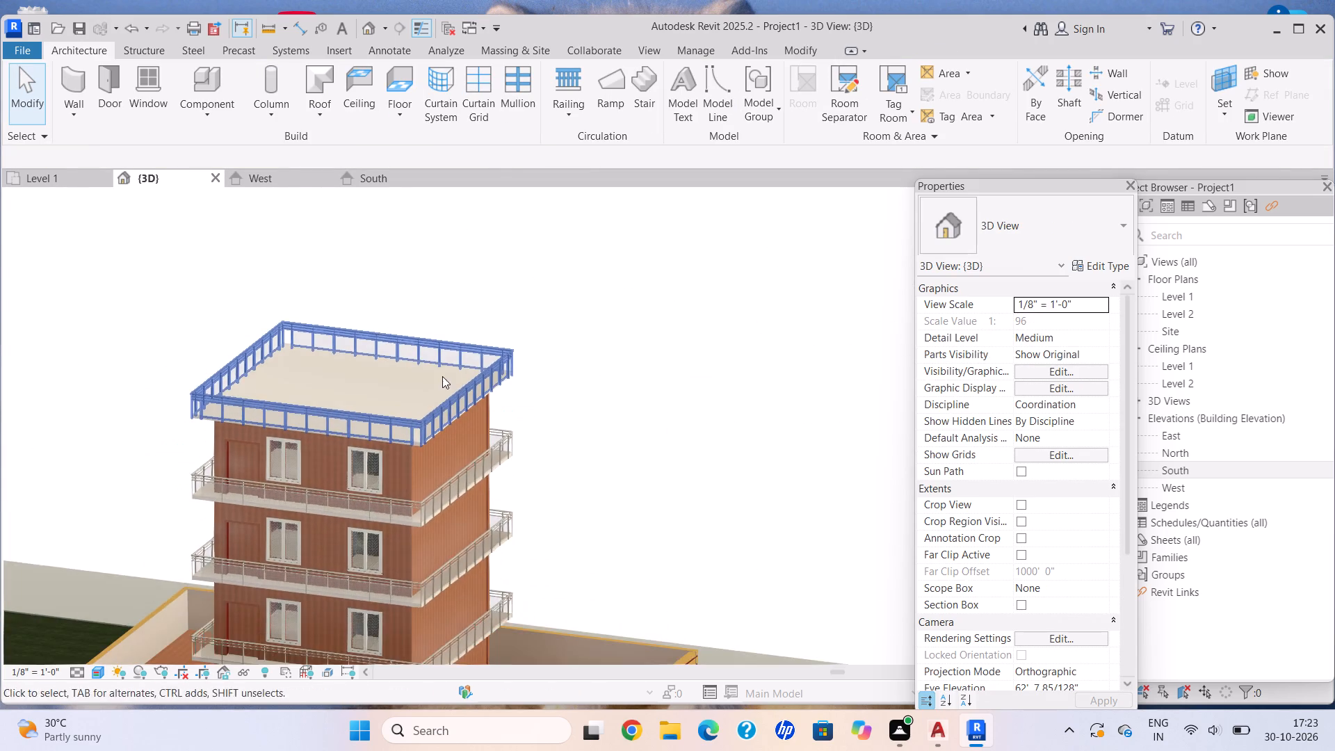
scroll(421, 478, "down", 2)
middle_click_drag(421, 478, 464, 371)
middle_click_drag(396, 469, 396, 469, "shift")
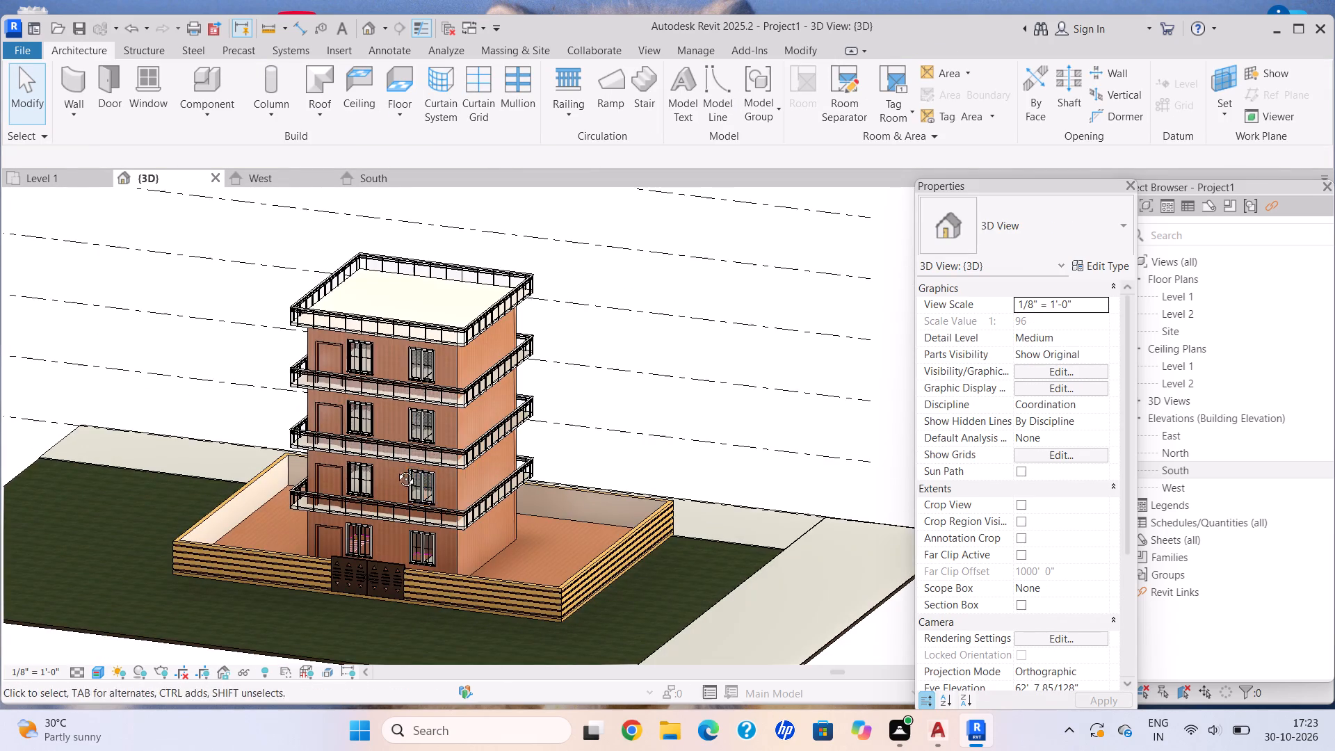
middle_click_drag(396, 469, 480, 434, "shift")
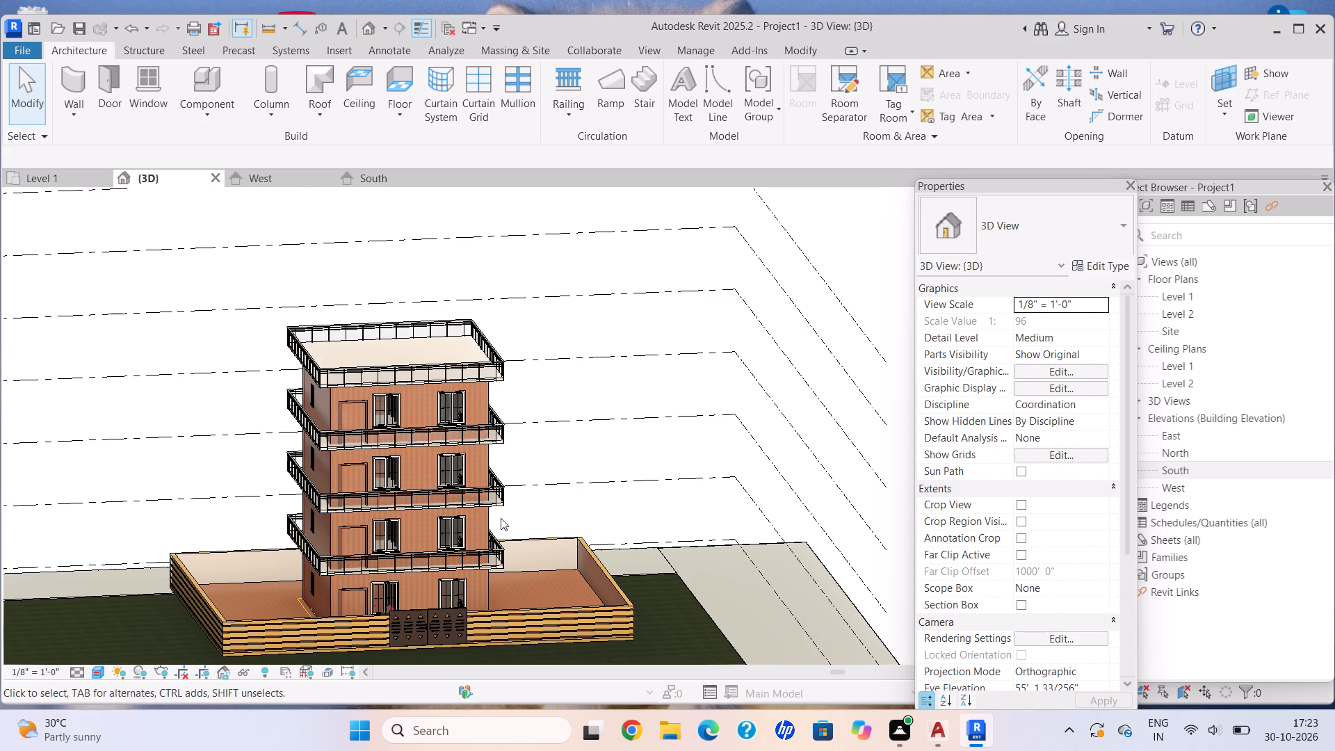
middle_click(516, 542, "shift")
middle_click_drag(516, 542, 664, 540, "shift")
scroll(413, 481, "down", 3)
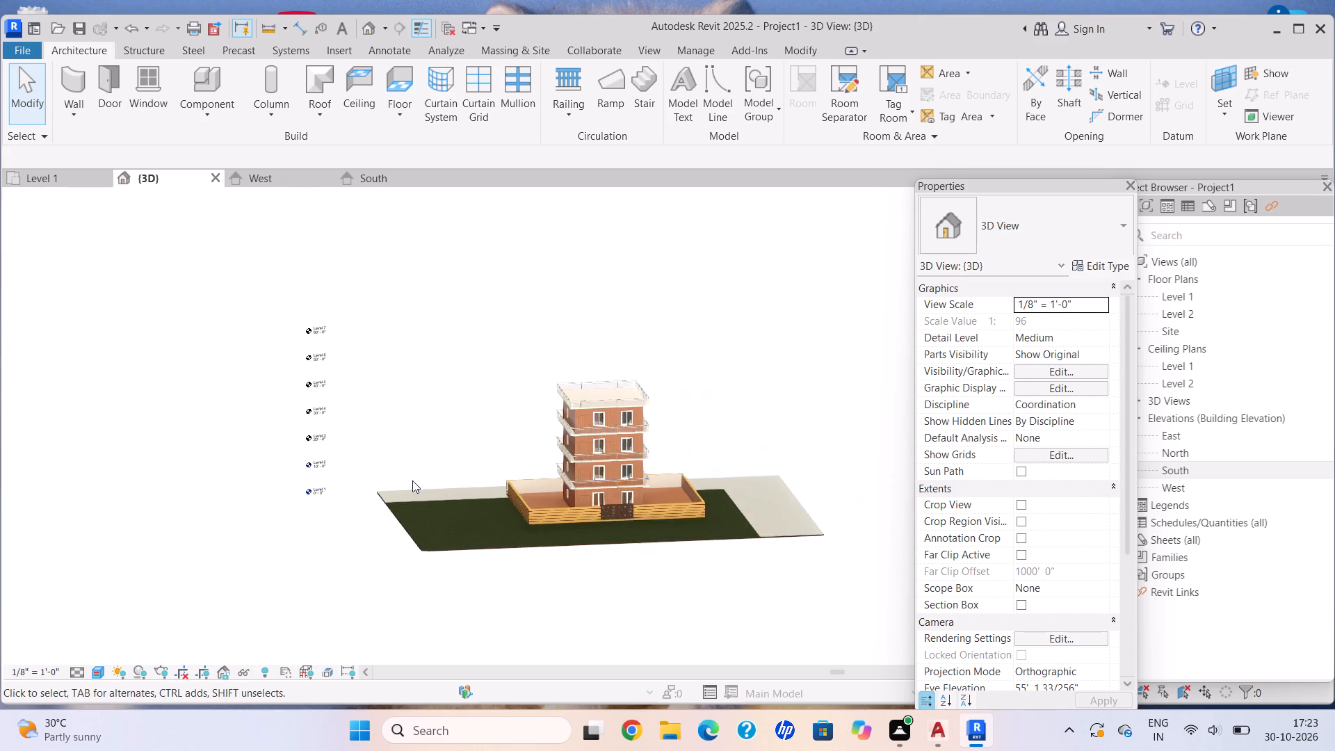
scroll(412, 481, "down", 2)
middle_click_drag(382, 472, 595, 521)
middle_click_drag(598, 520, 410, 533)
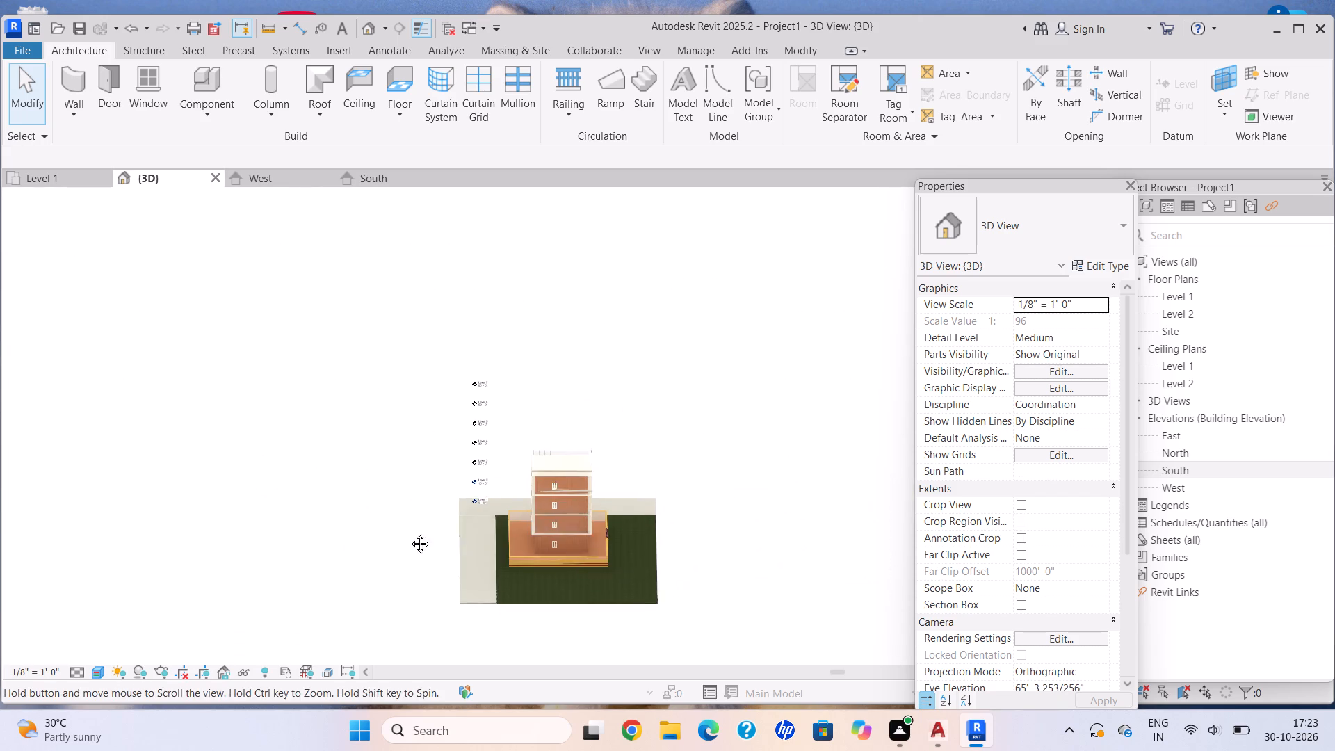
middle_click_drag(410, 533, 400, 533)
scroll(396, 535, "up", 1)
middle_click_drag(420, 519, 571, 520, "shift")
middle_click_drag(576, 520, 436, 547)
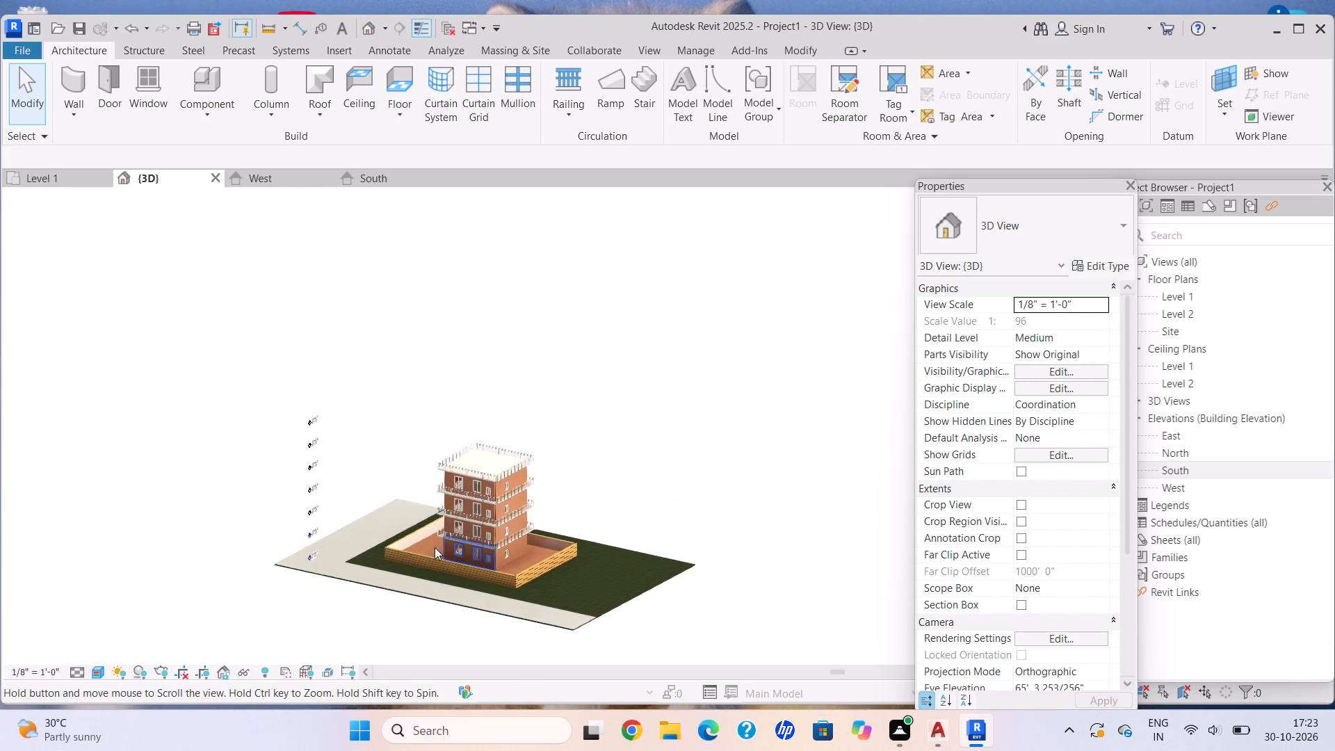
middle_click_drag(424, 541, 501, 520, "shift")
Inspect the windows, balconies and railings on the facade opposite the gate across the floors.
scroll(526, 510, "up", 13)
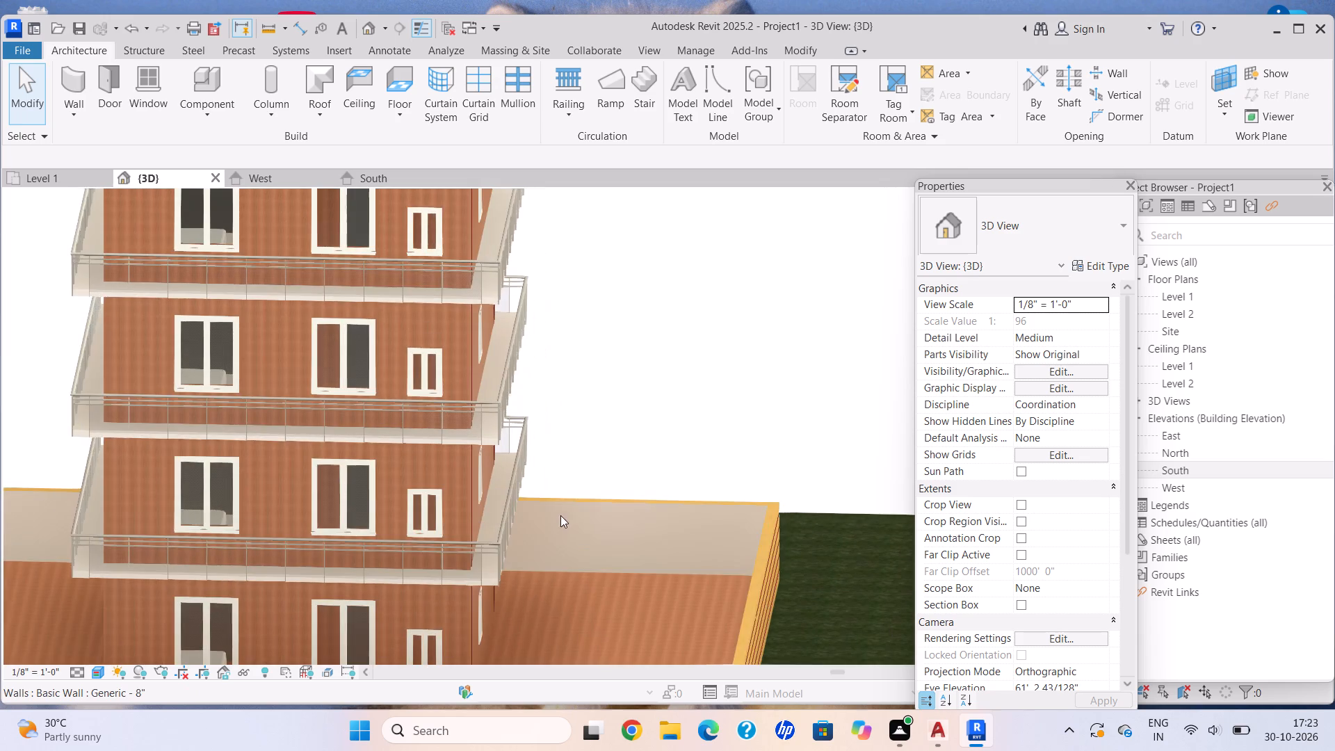
scroll(557, 533, "up", 4)
scroll(553, 553, "down", 6)
middle_click_drag(506, 572, 481, 574, "shift")
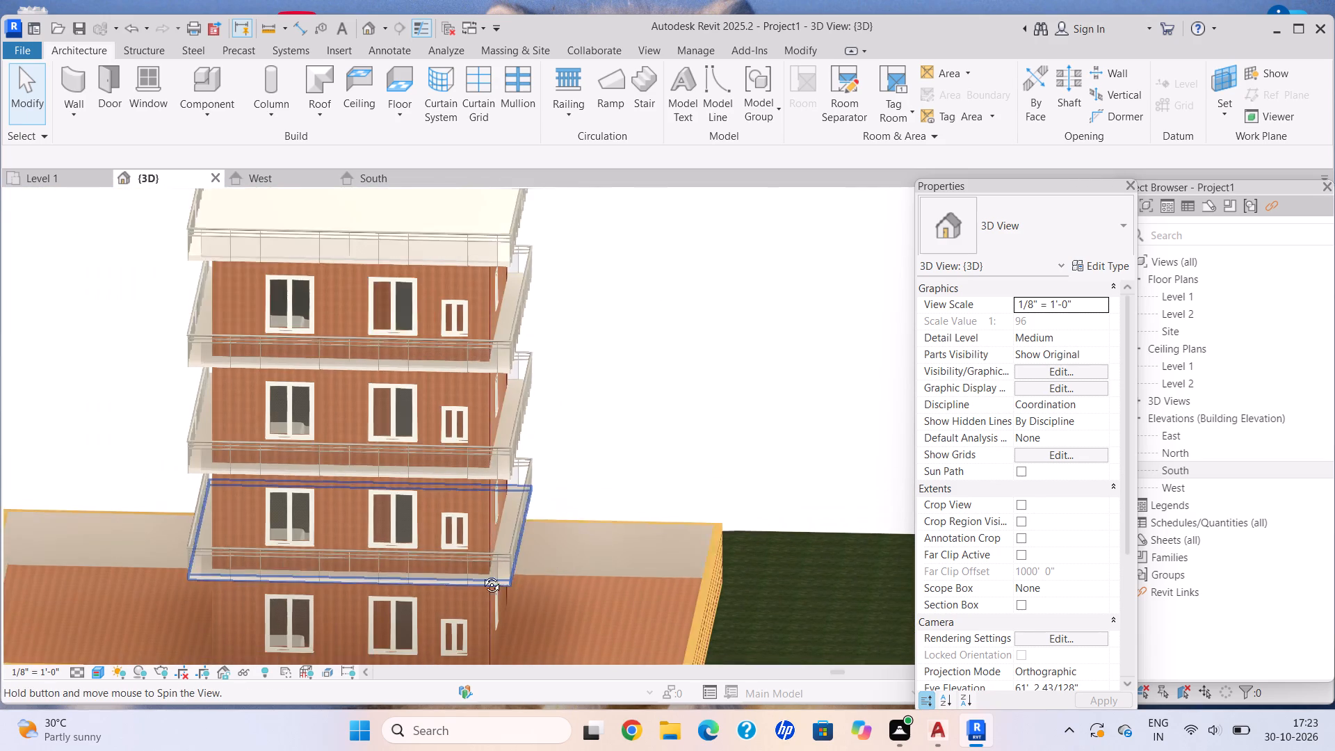
middle_click_drag(481, 574, 316, 608, "shift")
scroll(316, 609, "down", 6)
Examine the side and gate facades, including the compound wall with its reveals and the gate.
middle_click_drag(289, 588, 515, 492)
middle_click_drag(483, 549, 469, 551, "shift")
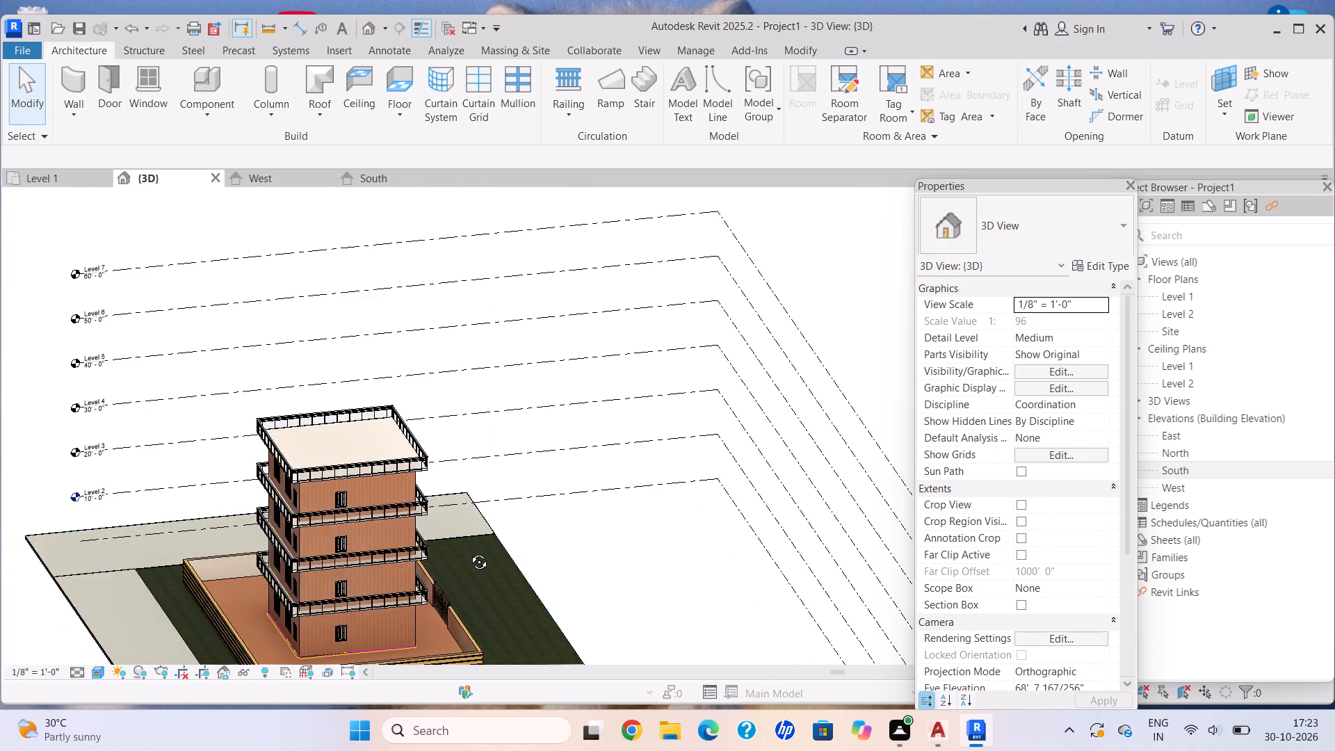
middle_click_drag(469, 551, 430, 549, "shift")
middle_click_drag(425, 547, 371, 546, "shift")
scroll(281, 548, "down", 2)
middle_click_drag(298, 540, 580, 524)
middle_click_drag(483, 579, 343, 535, "shift")
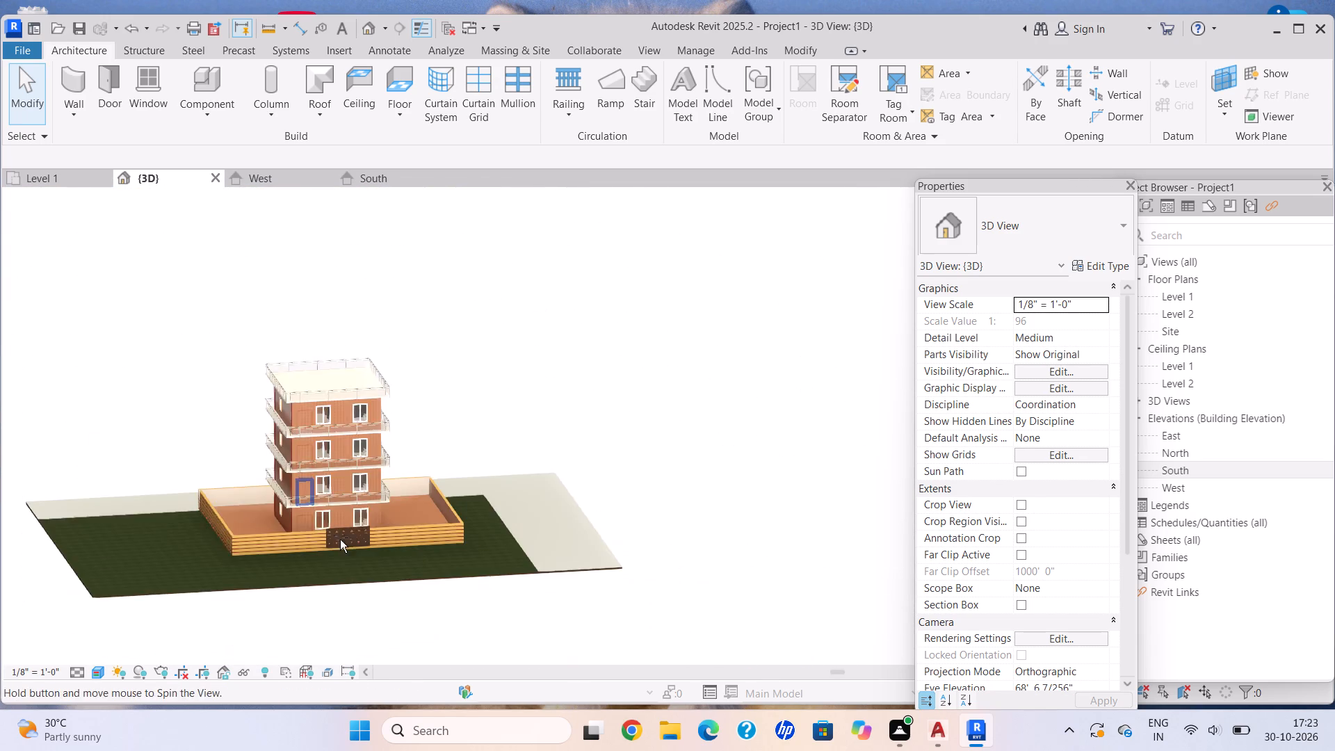
middle_click_drag(453, 556, 503, 557)
scroll(254, 531, "up", 4)
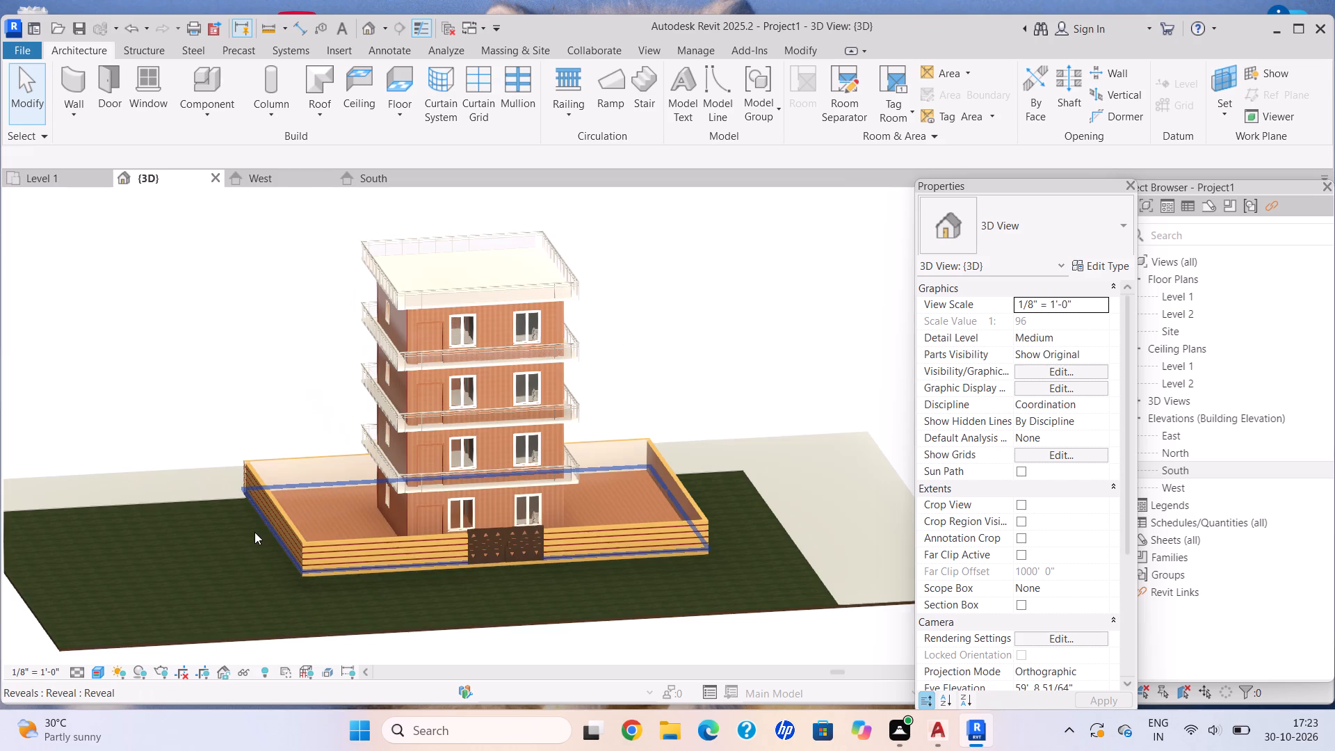
scroll(289, 576, "up", 6)
scroll(305, 564, "down", 2)
middle_click_drag(305, 564, 384, 540)
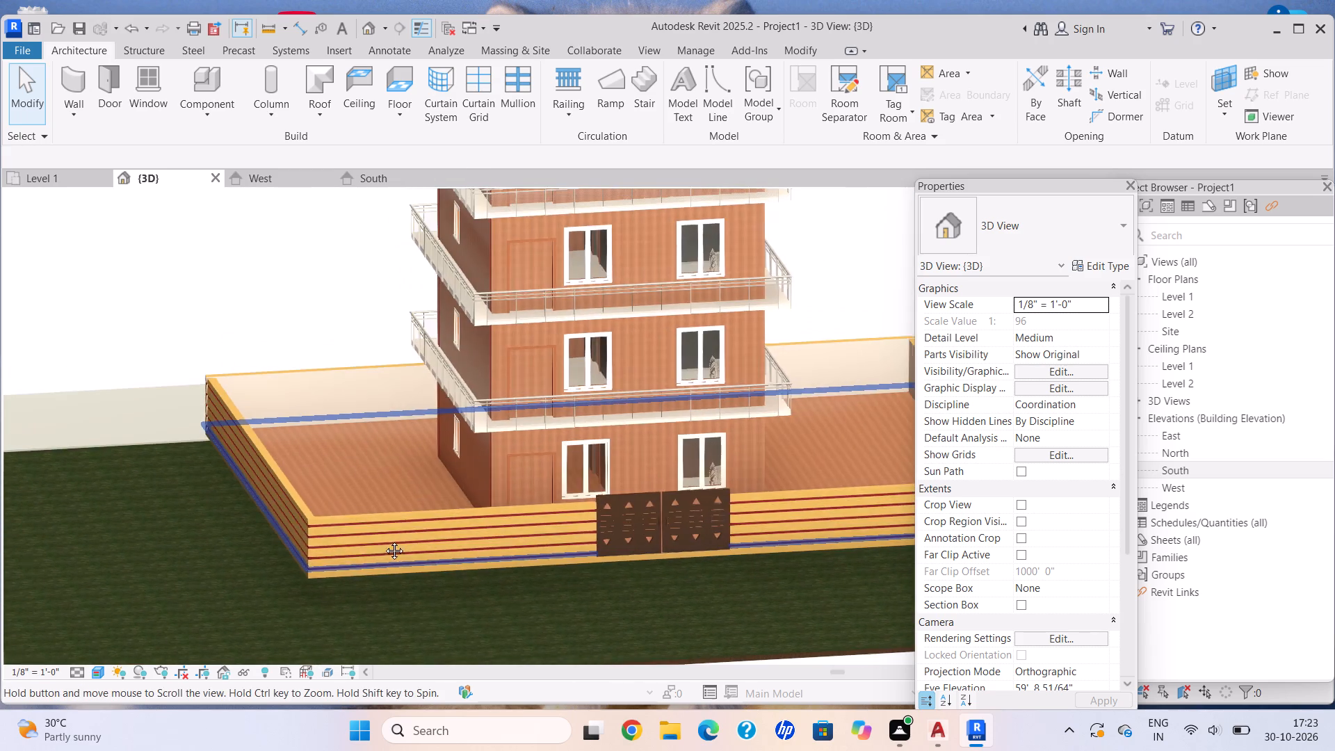
middle_click_drag(384, 540, 464, 529)
scroll(385, 543, "down", 4)
middle_click_drag(321, 533, 451, 527)
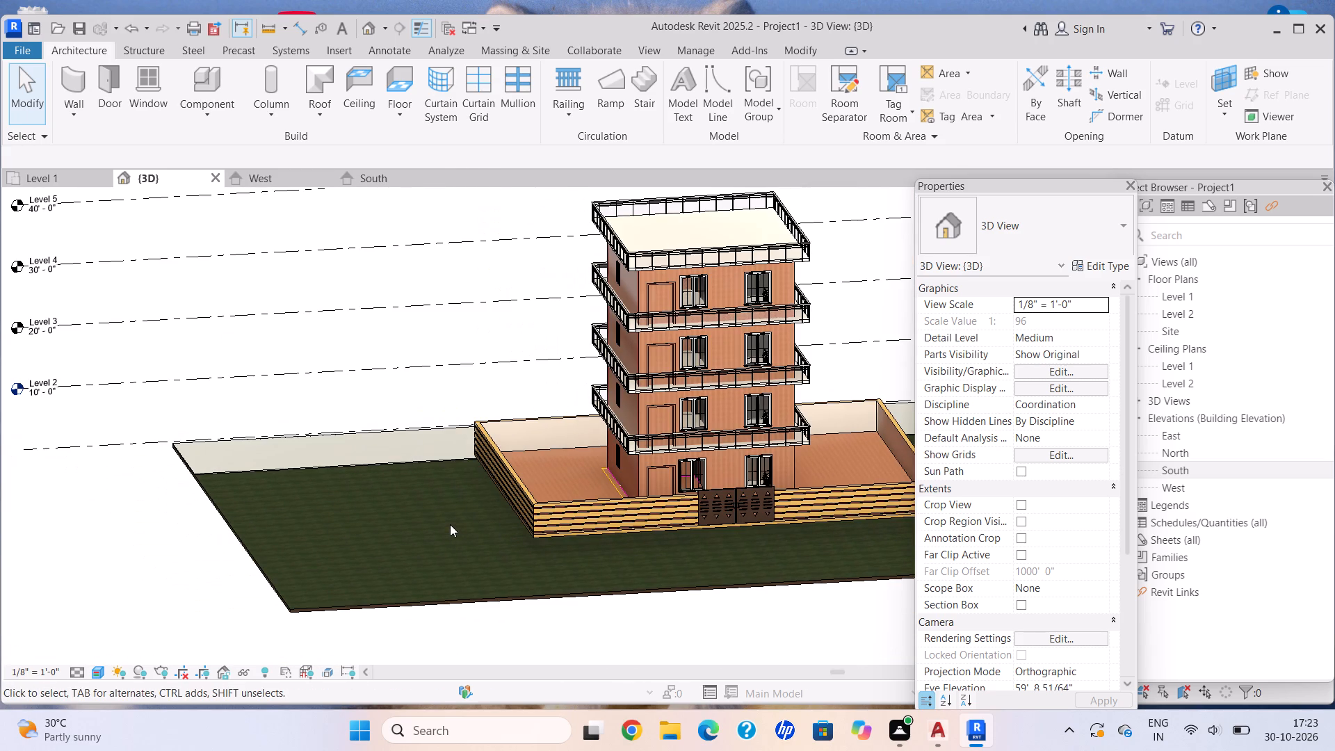
Load the Bamboo_plant_16776 component family from the tree and plant folder.
left_click(208, 117)
left_click(232, 140)
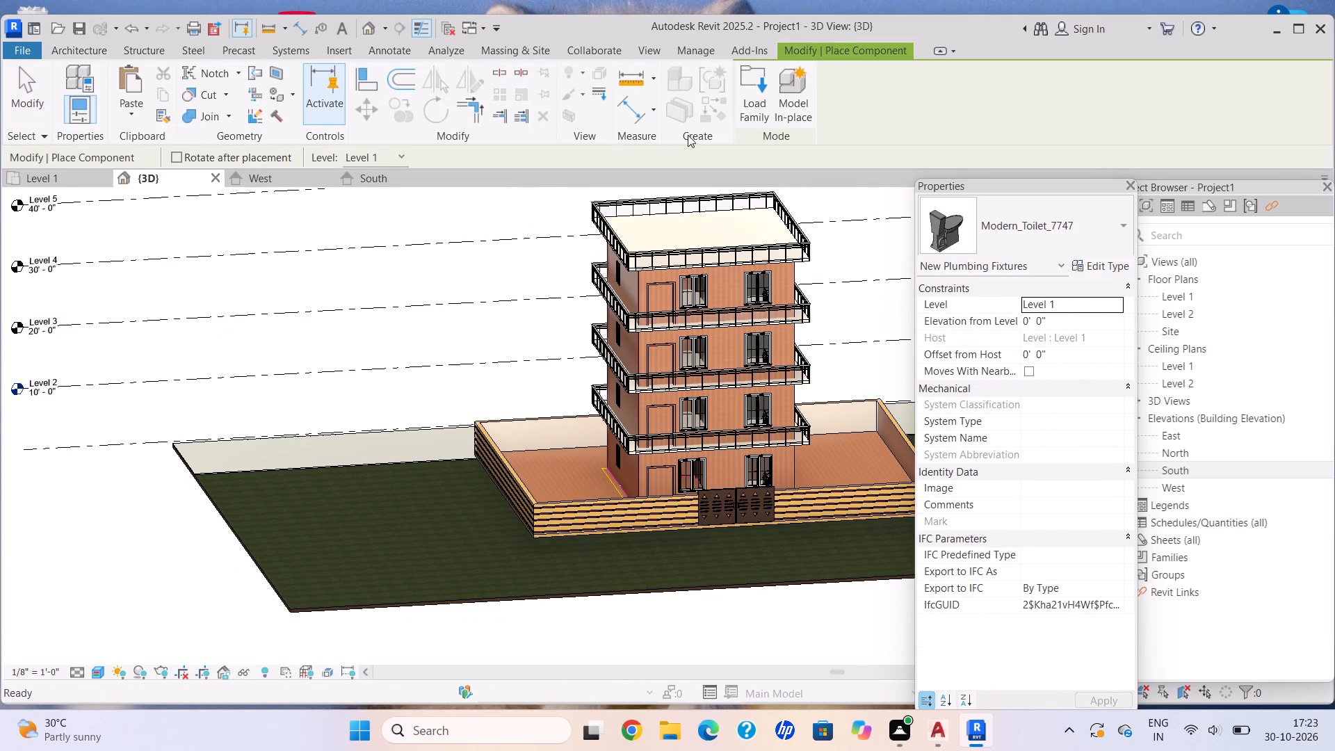
left_click(749, 111)
double_click(383, 266)
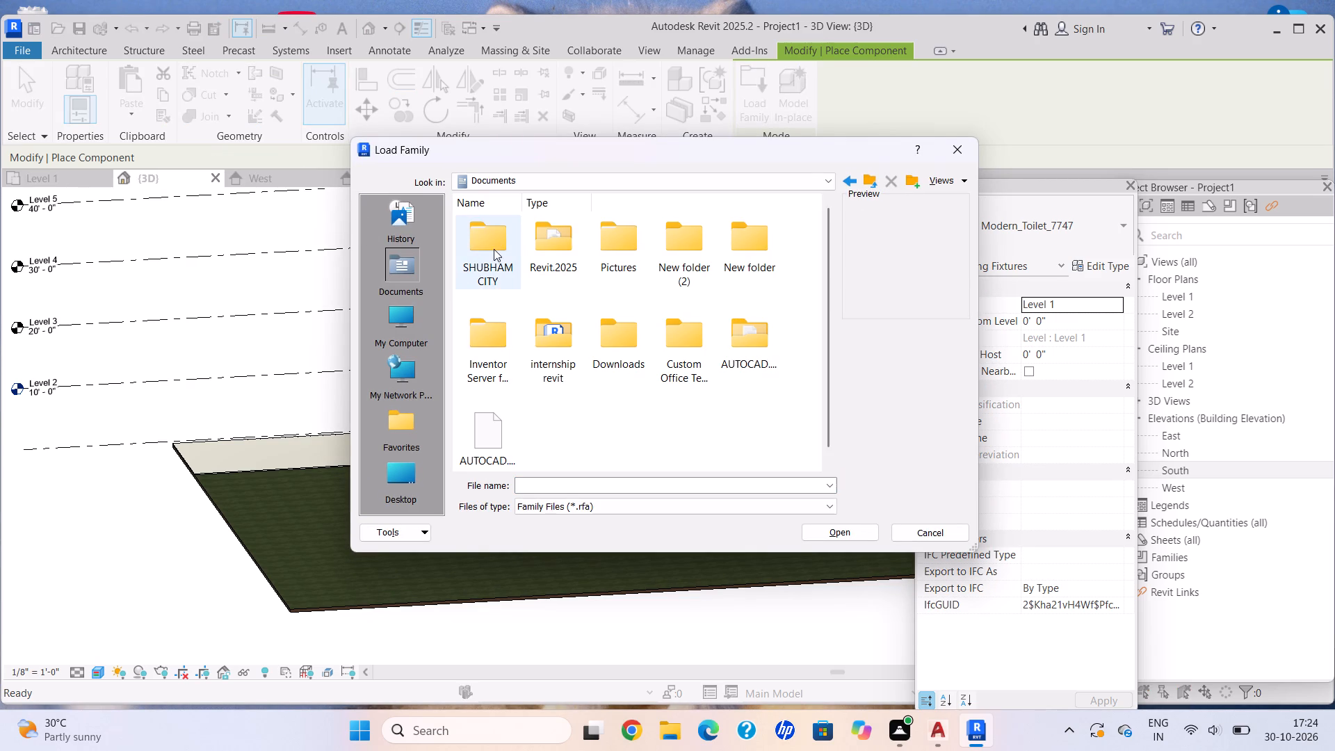
double_click(495, 250)
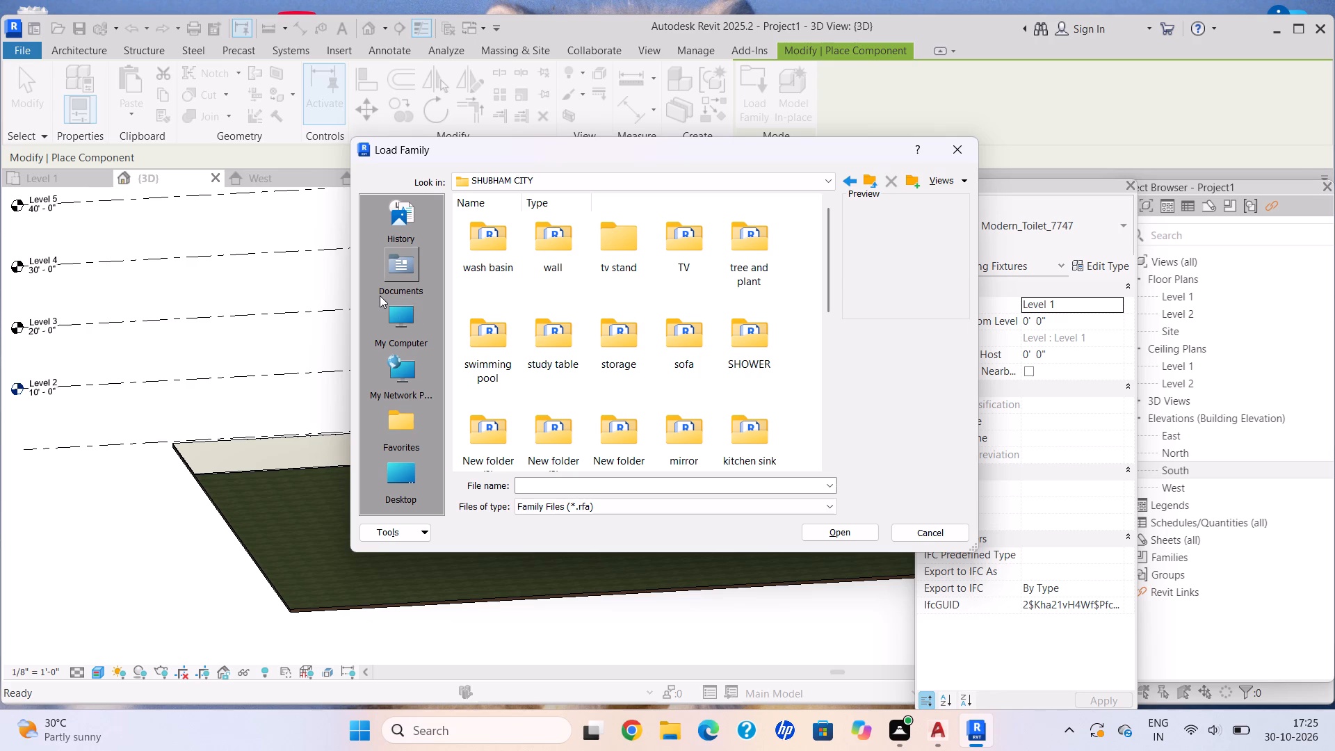
double_click(410, 273)
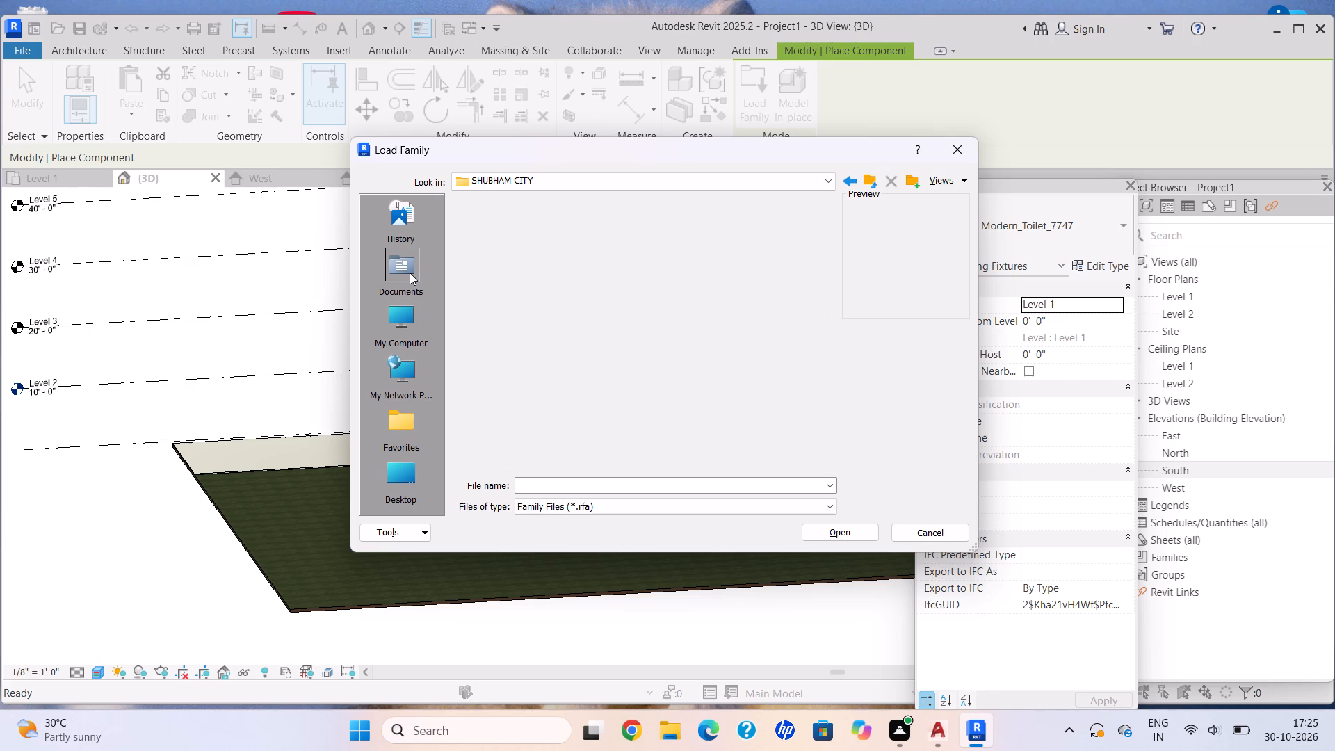
double_click(484, 252)
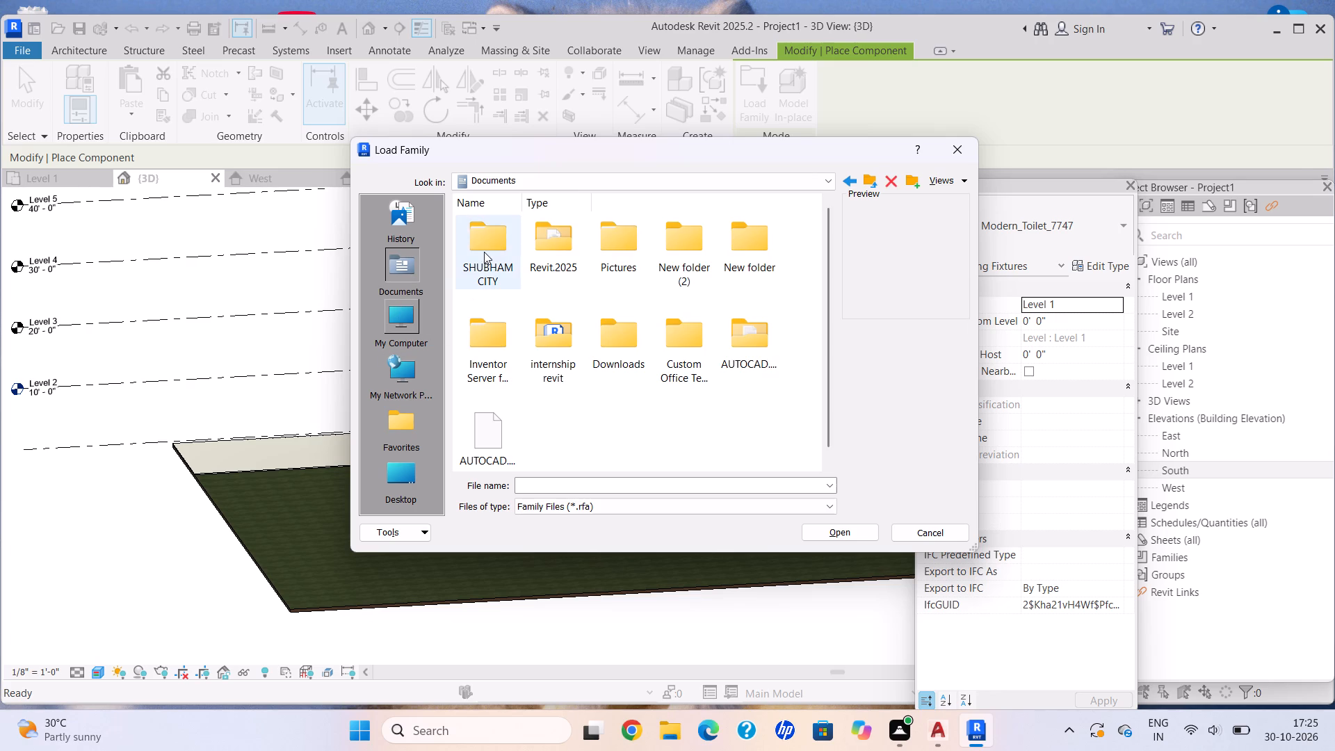
double_click(764, 277)
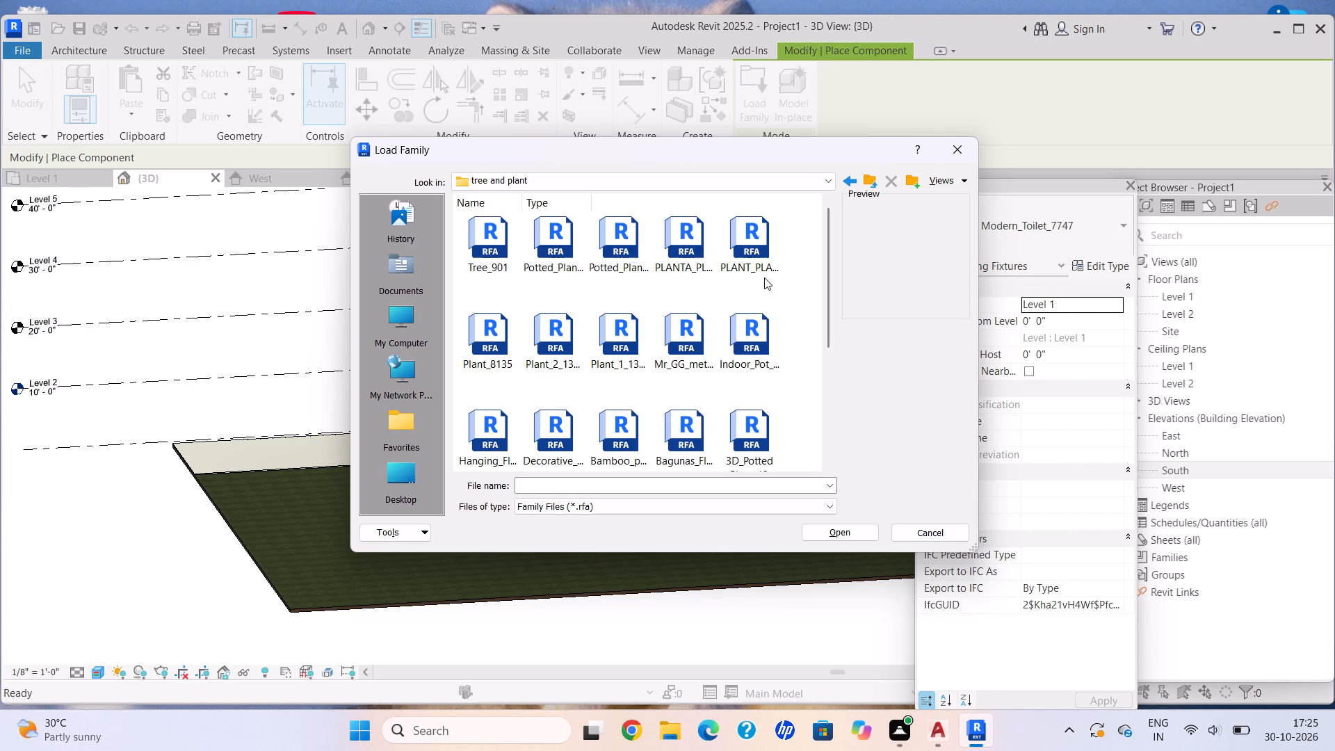
scroll(706, 378, "down", 4)
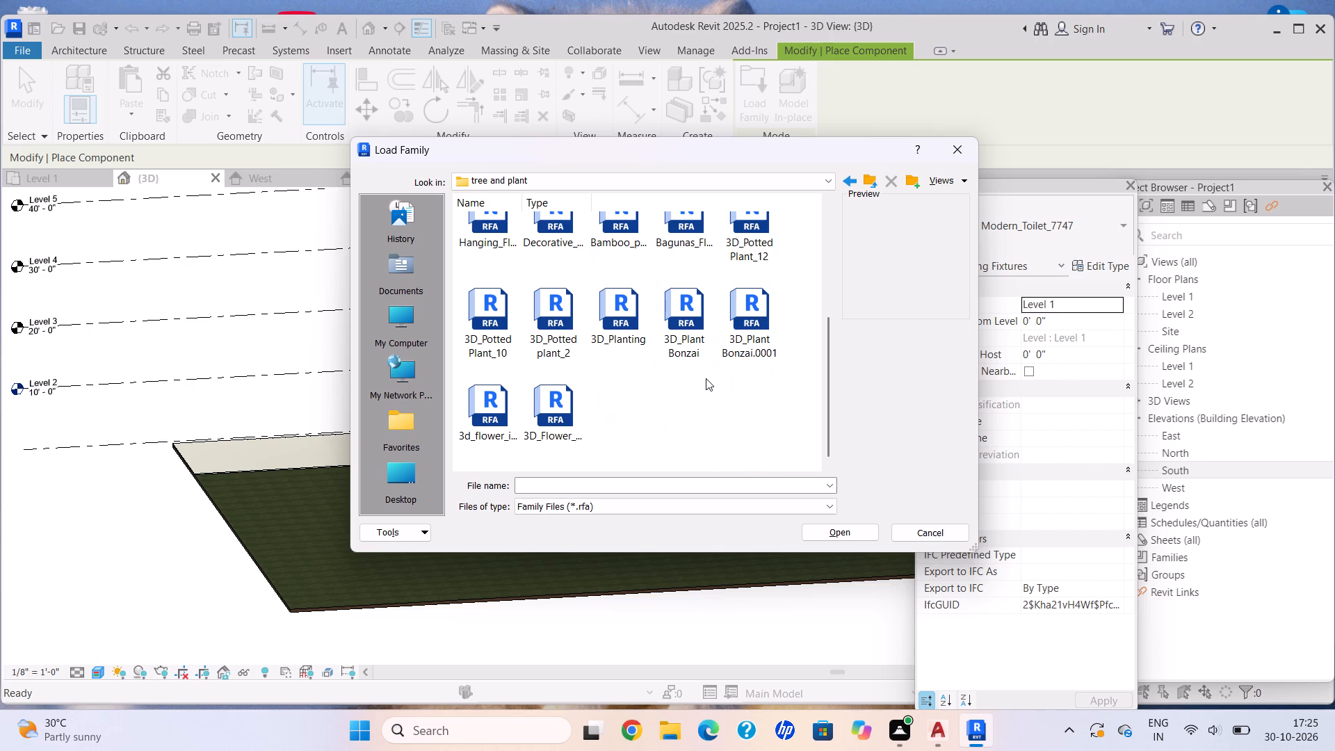
scroll(706, 378, "up", 5)
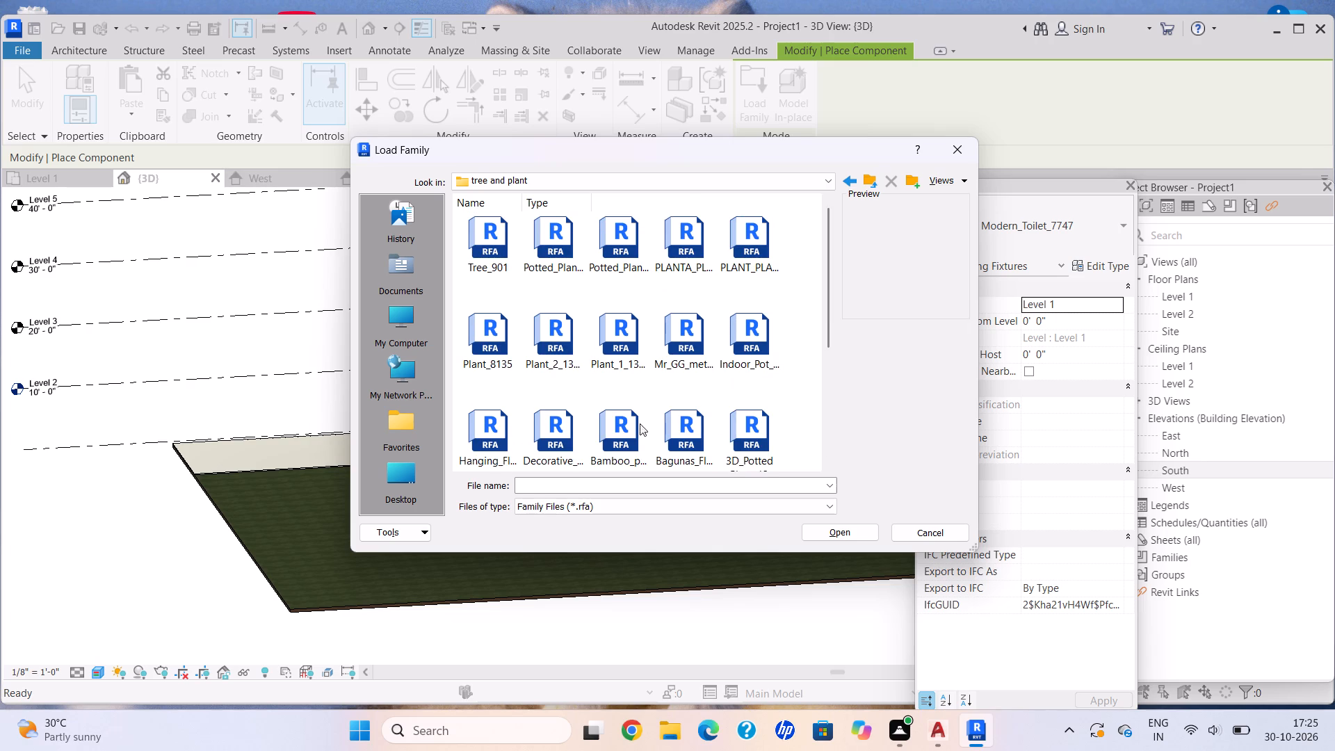
left_click(626, 437)
left_click(848, 532)
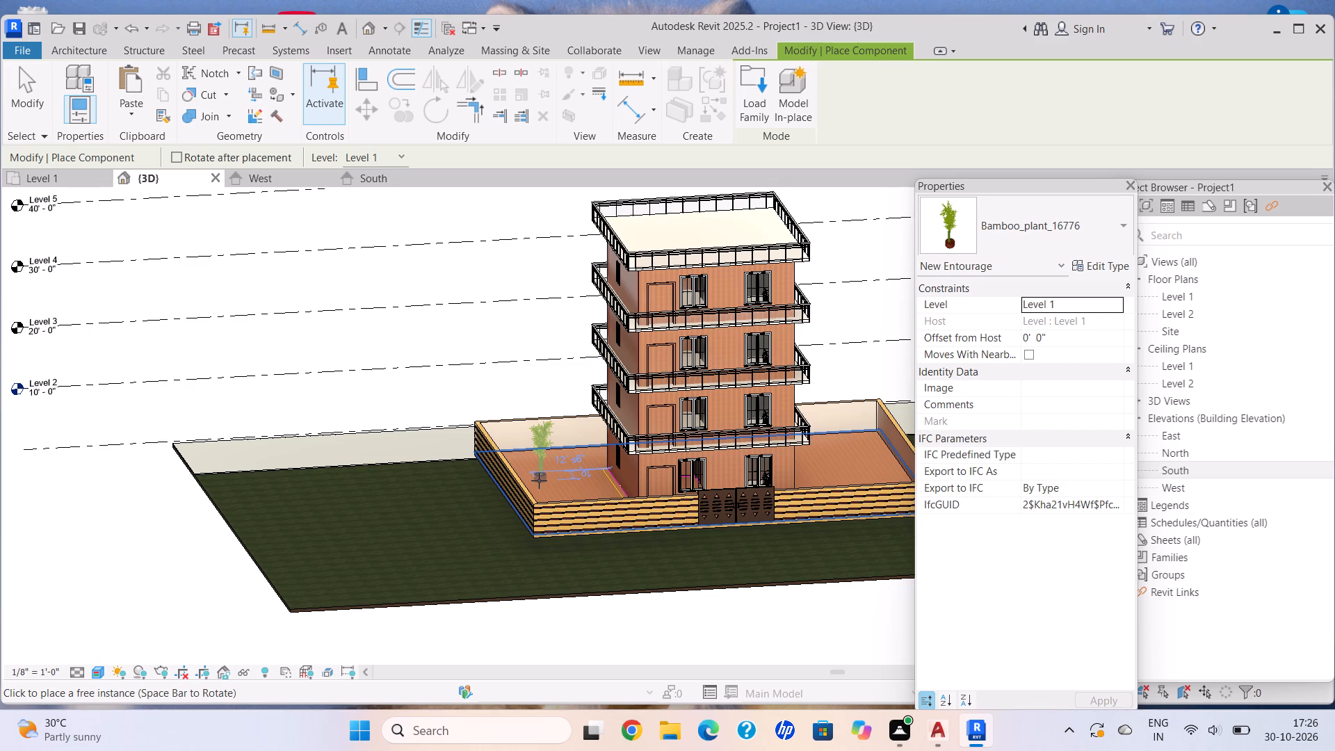
Place three bamboo plants in a row along the lawn's outer edge, the first two about 37 and 38.5 ft from the compound wall.
middle_click_drag(539, 481, 553, 459)
scroll(553, 459, "down", 1)
scroll(184, 492, "up", 3)
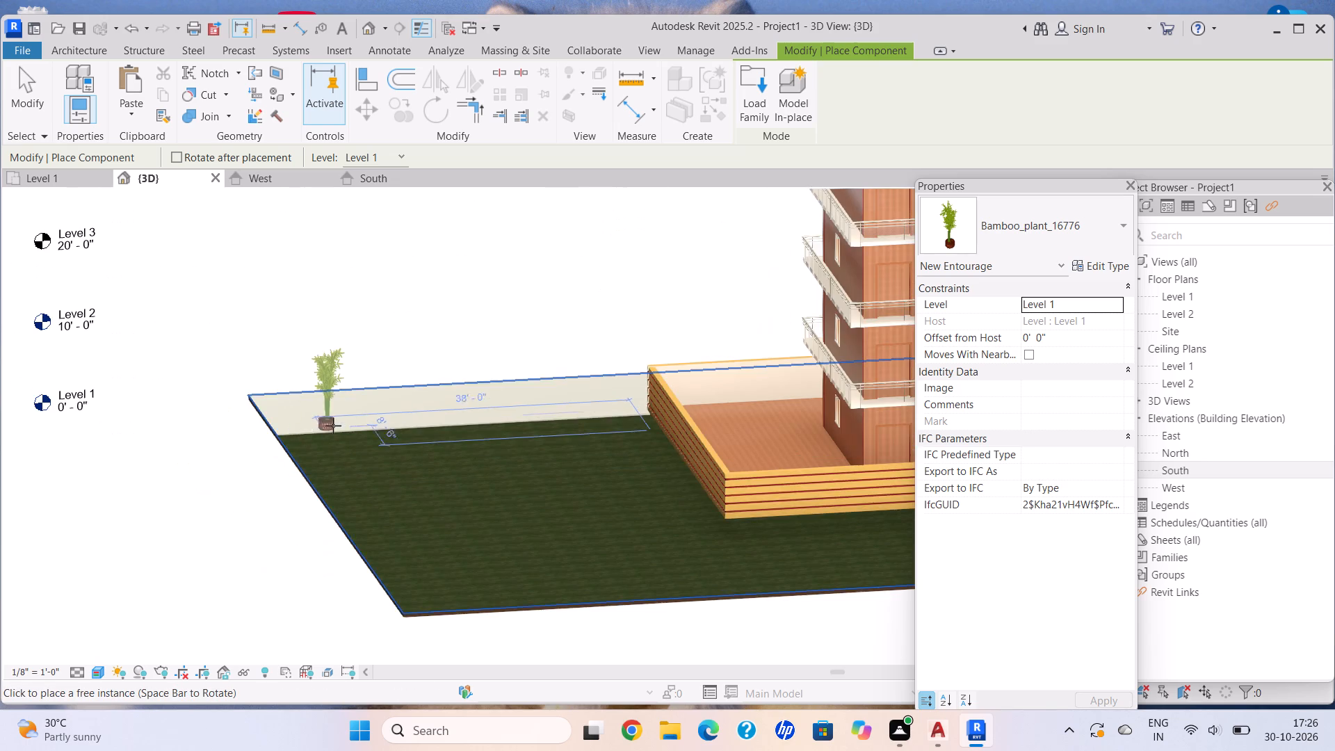
scroll(333, 426, "up", 3)
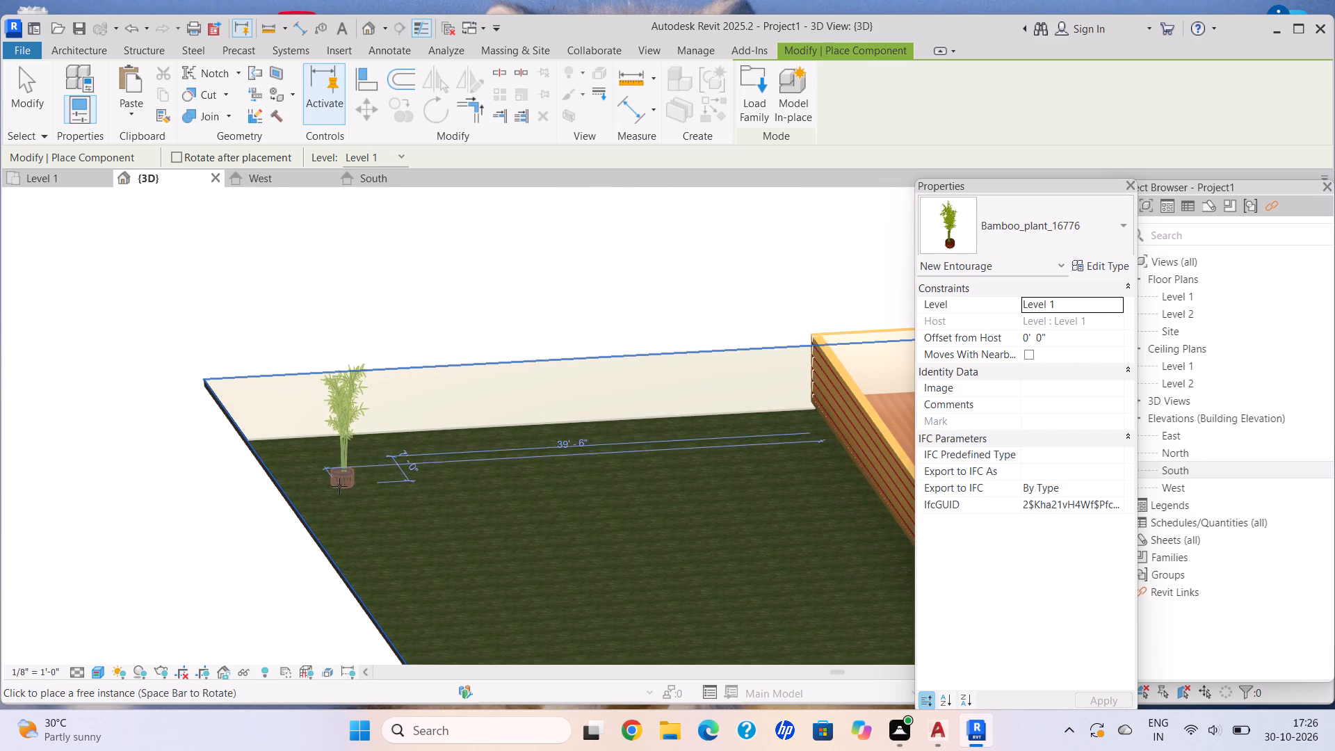
left_click(375, 490)
scroll(510, 580, "down", 4)
middle_click_drag(504, 573, 458, 504)
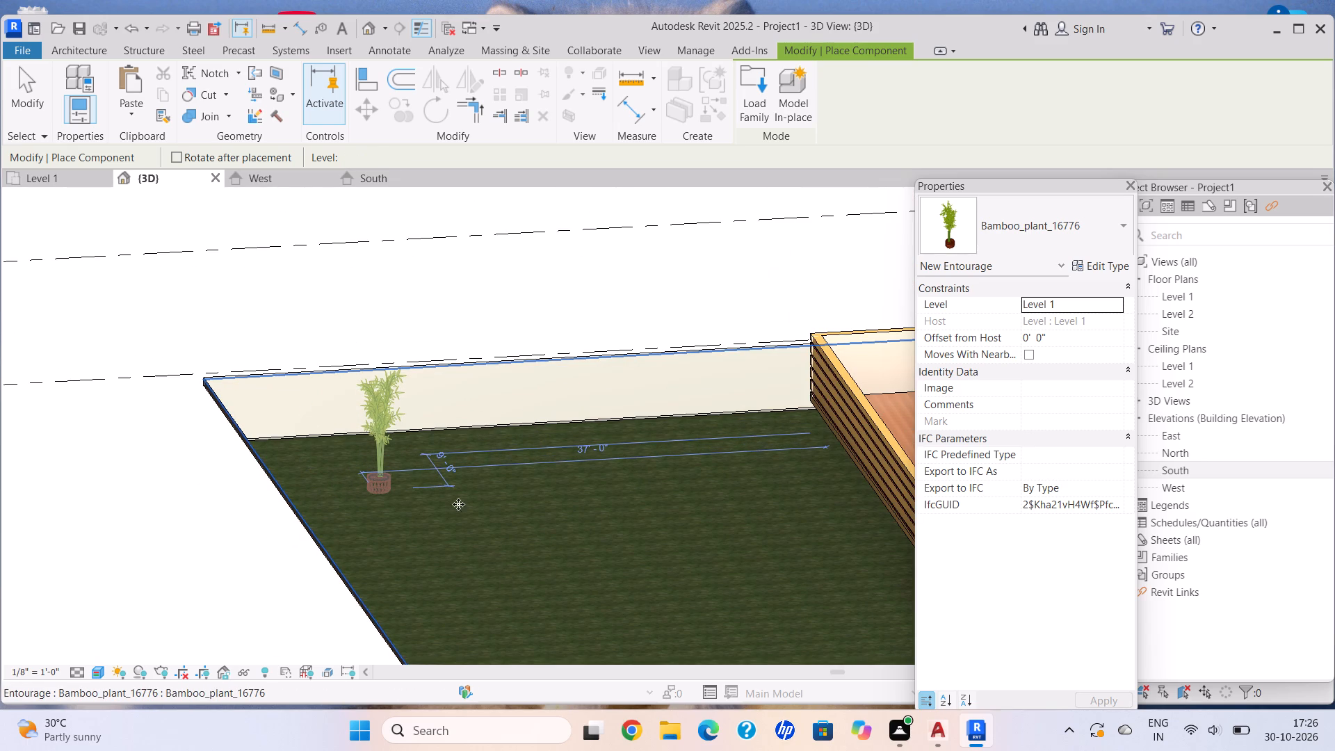
middle_click_drag(458, 504, 440, 483)
scroll(447, 538, "down", 1)
middle_click_drag(447, 538, 405, 469)
scroll(338, 398, "up", 3)
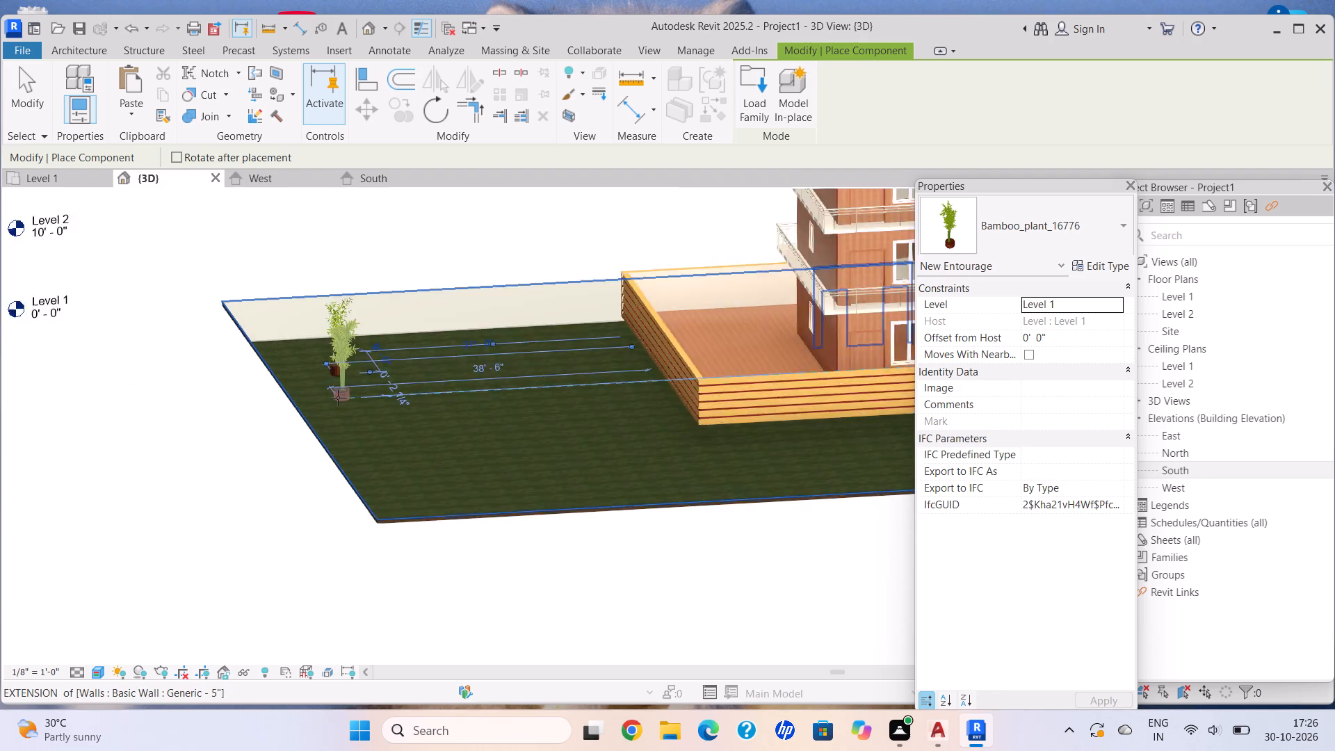
scroll(338, 398, "up", 4)
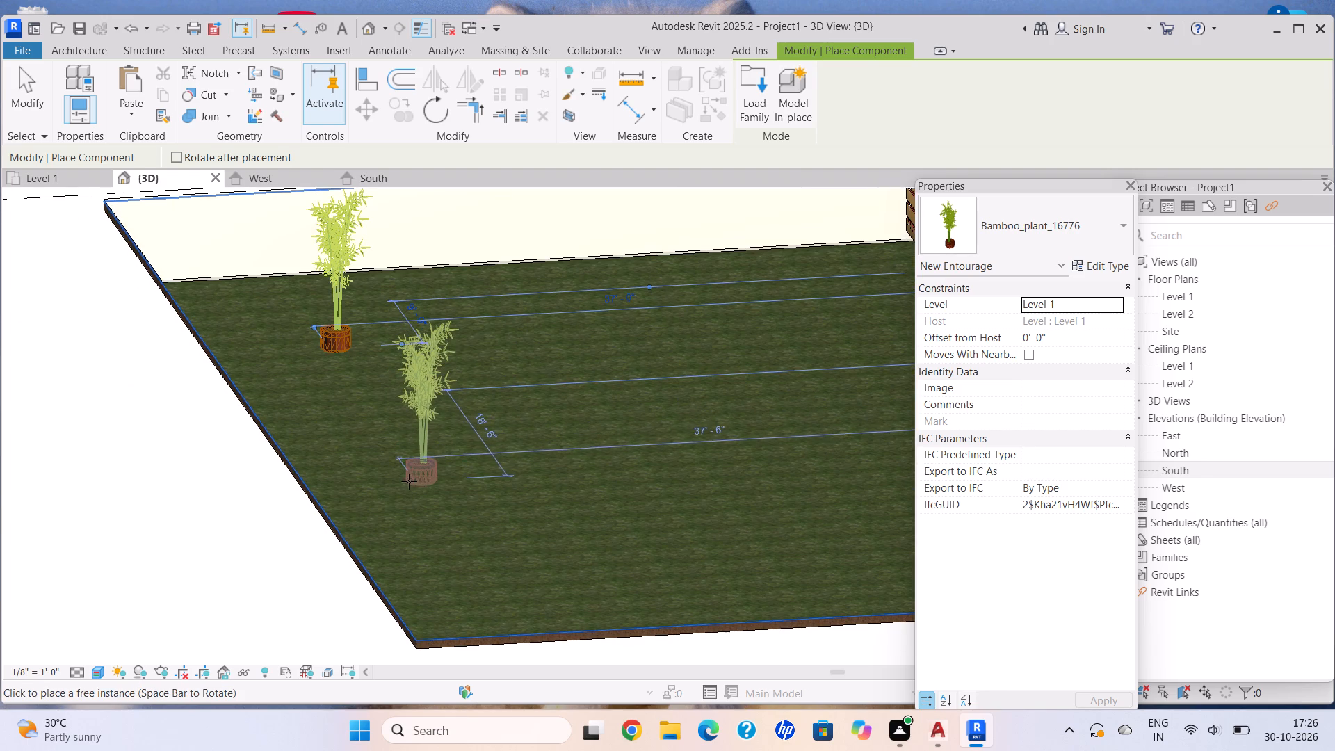
left_click(397, 474)
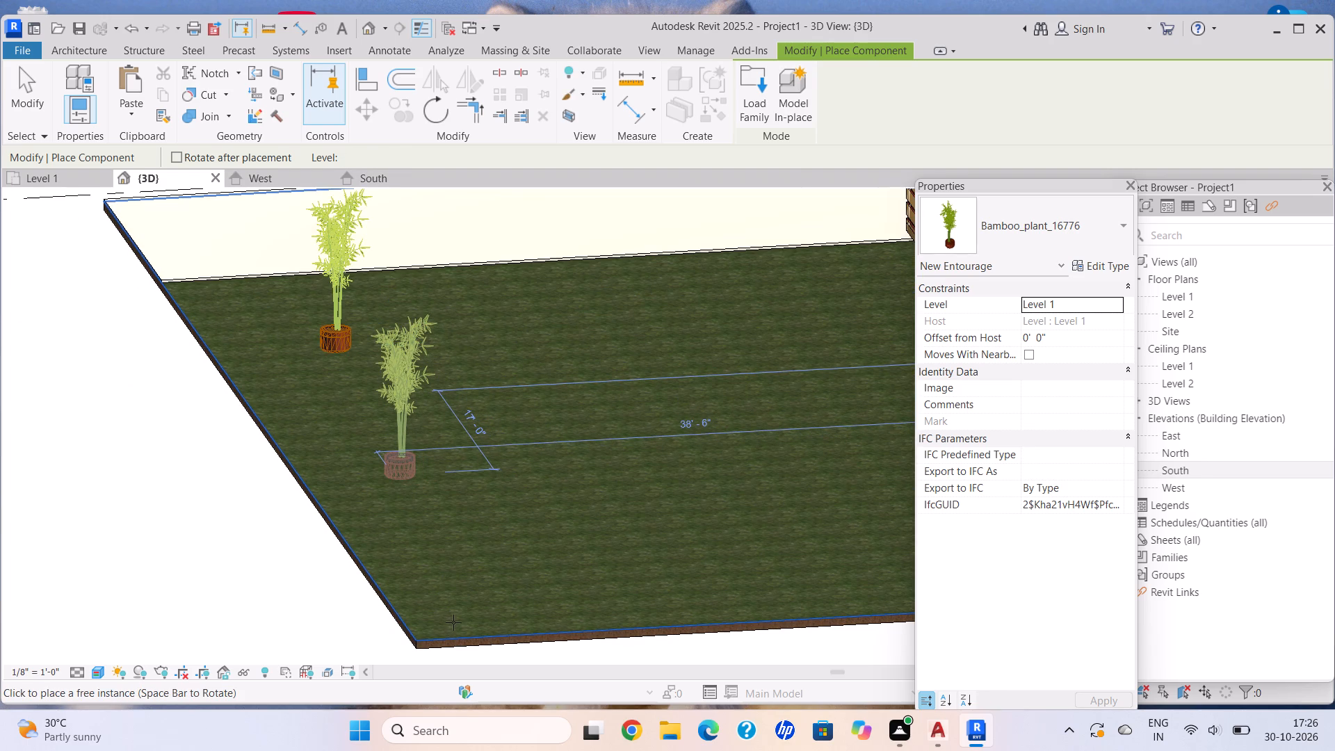
left_click(468, 621)
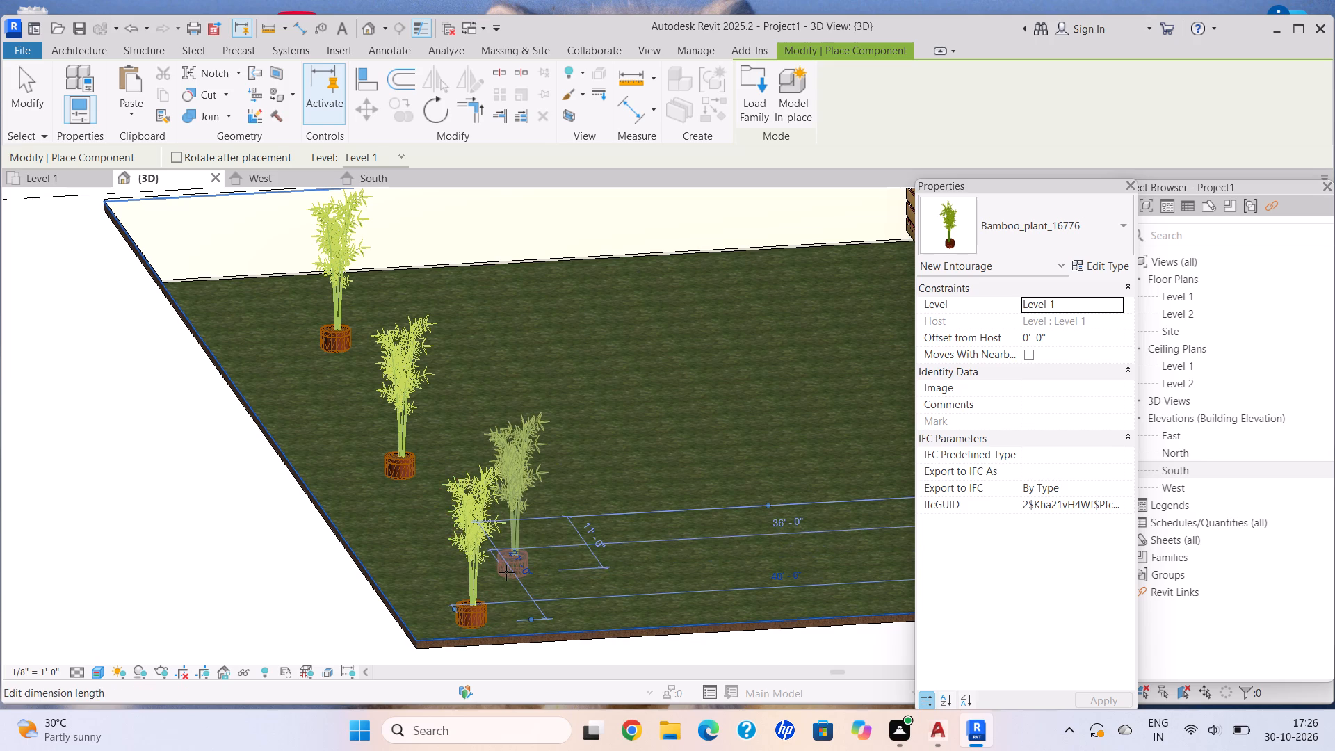
scroll(506, 572, "down", 1)
middle_click_drag(505, 572, 455, 589)
scroll(642, 544, "down", 1)
middle_click_drag(642, 544, 539, 581)
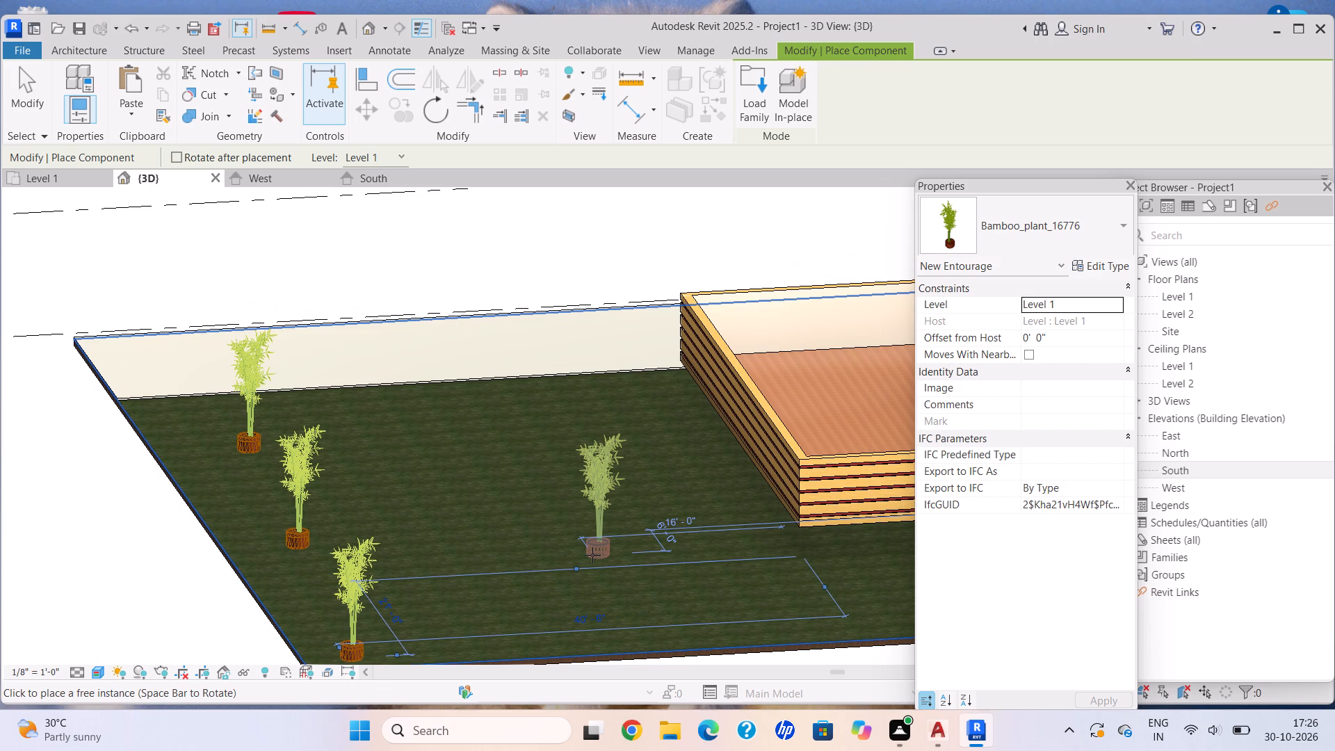
middle_click_drag(592, 555, 536, 594)
middle_click_drag(578, 559, 547, 538)
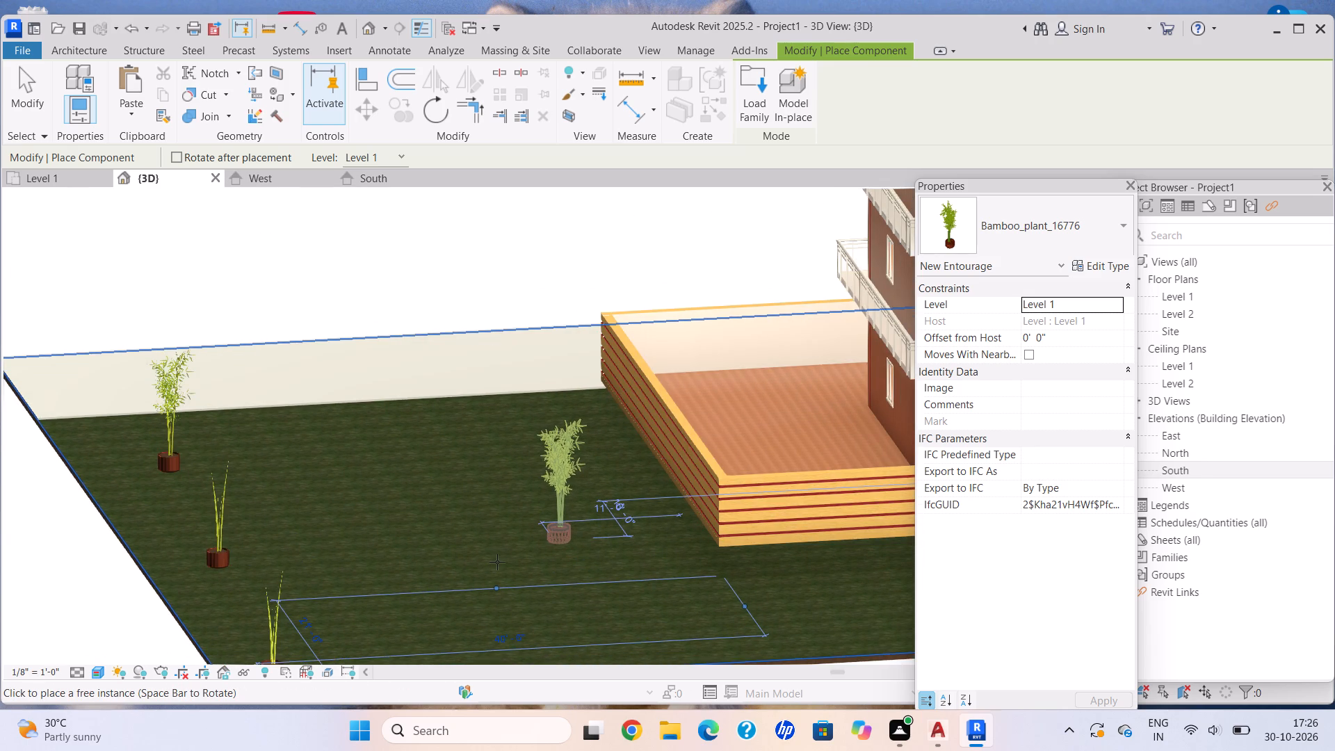
middle_click_drag(518, 569, 417, 593)
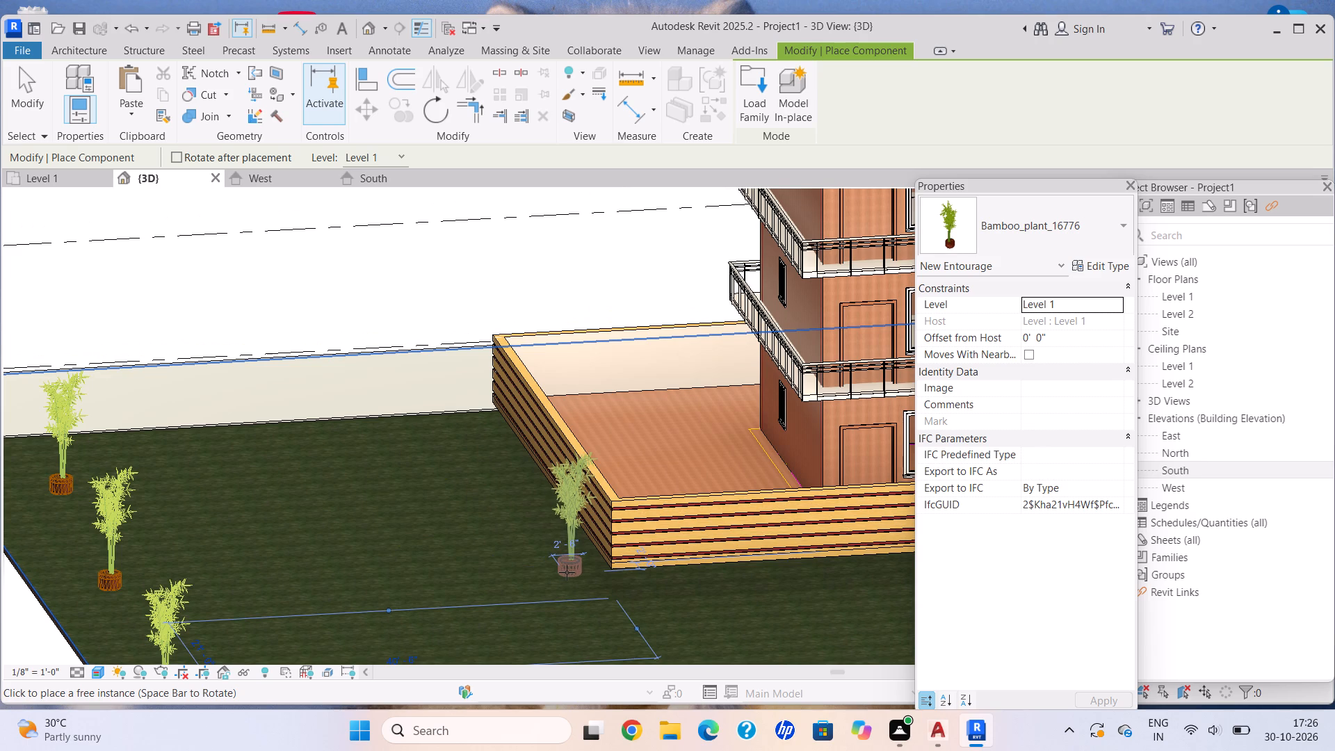
key("Escape")
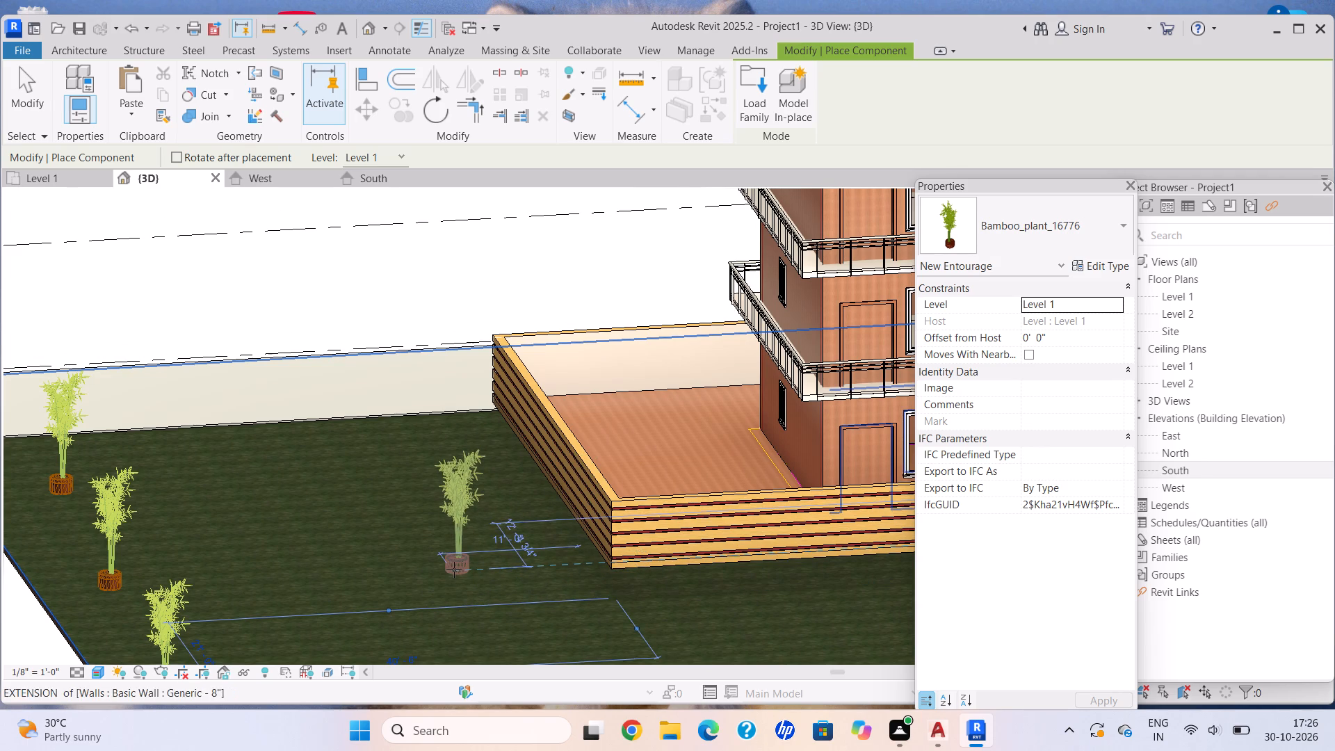
key("Escape")
key("Escape")
Examine the gate side of the compound and the open ground beyond its far side wall.
middle_click_drag(492, 591, 430, 574, "shift")
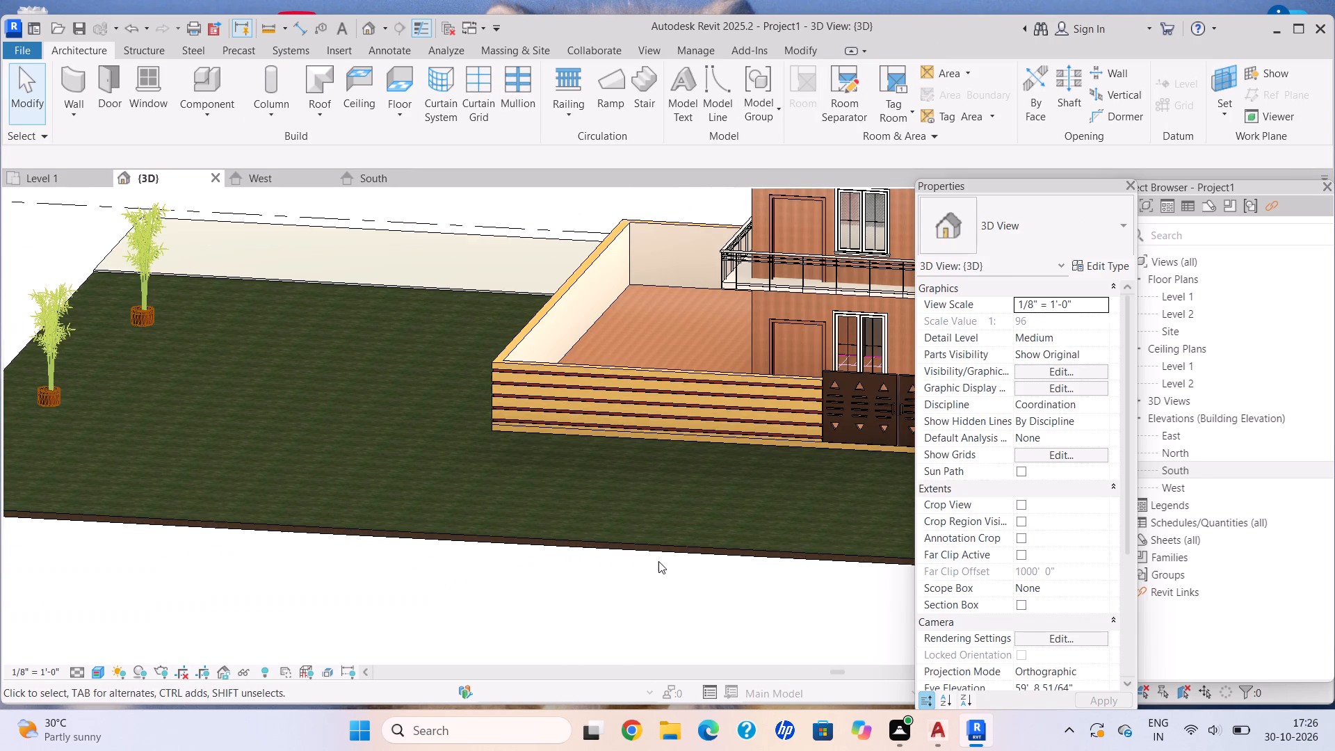
middle_click_drag(658, 561, 572, 584)
scroll(788, 449, "down", 1)
middle_click_drag(778, 454, 653, 492)
middle_click_drag(704, 487, 640, 501)
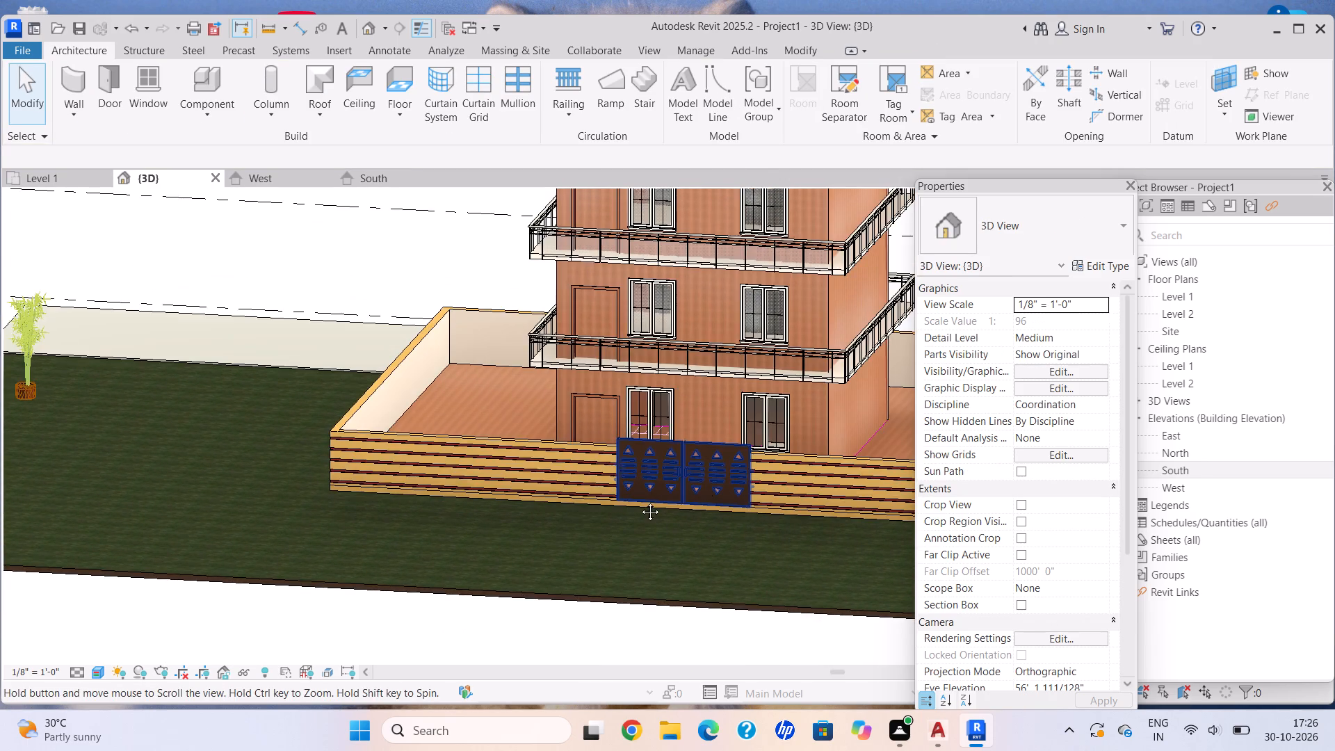
middle_click_drag(640, 501, 476, 506)
middle_click_drag(658, 513, 413, 472)
middle_click_drag(645, 490, 631, 484)
middle_click_drag(627, 481, 559, 476)
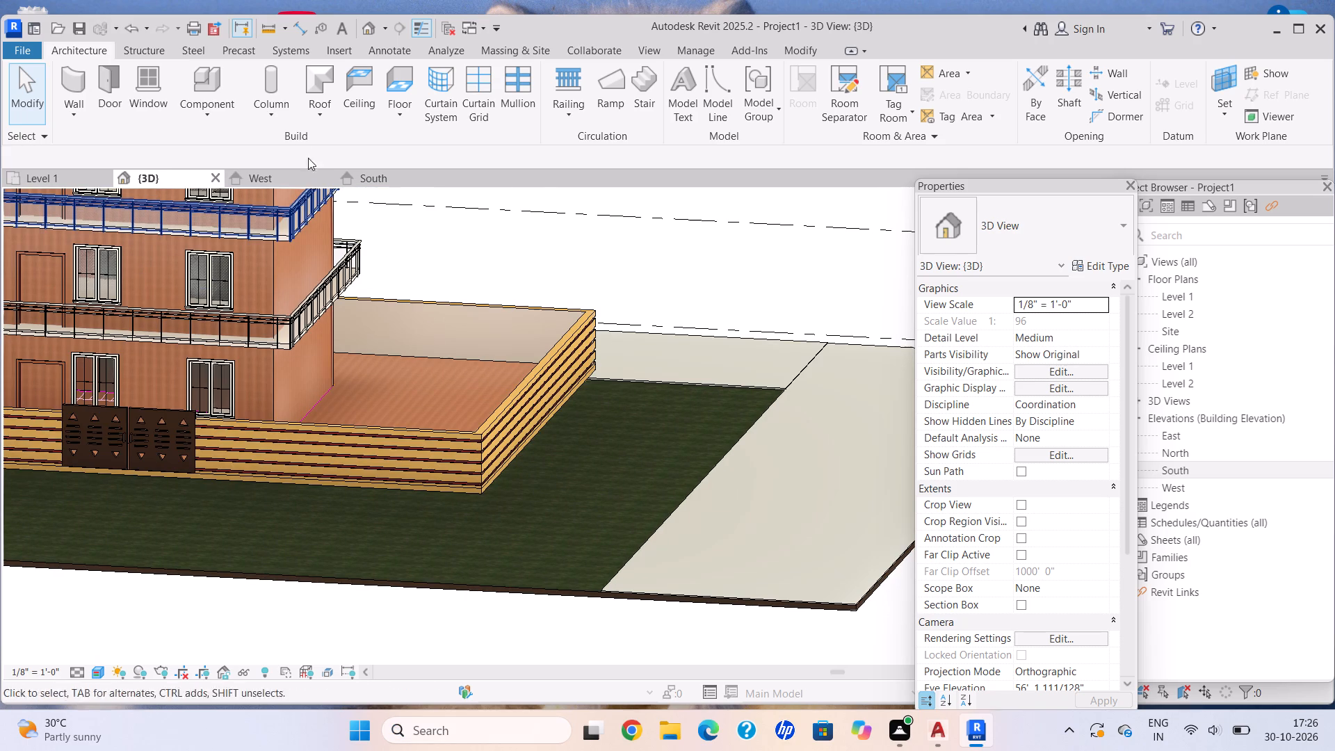
Browse the tree and plant families for another component, previewing 3D_Potted plant_2 and 3D_Planting, and return to the Documents folder.
left_click(203, 111)
left_click(237, 139)
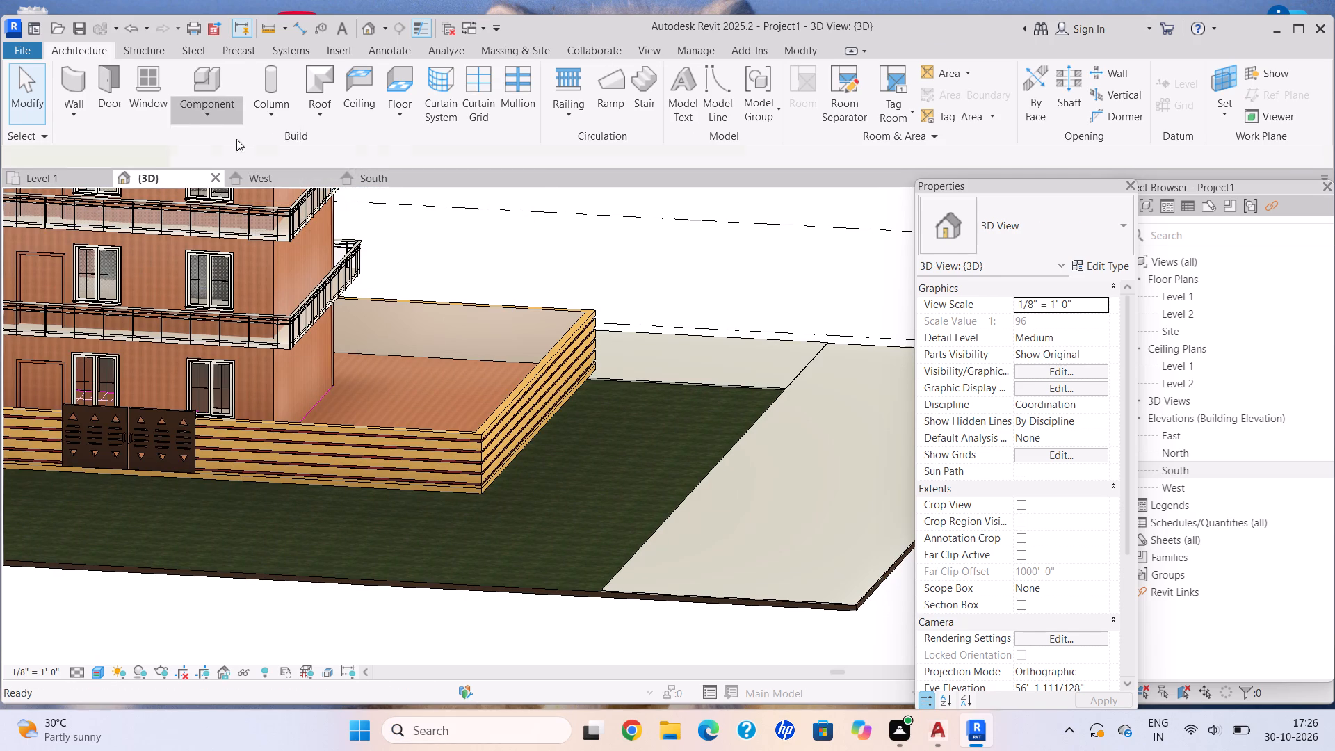
left_click(750, 116)
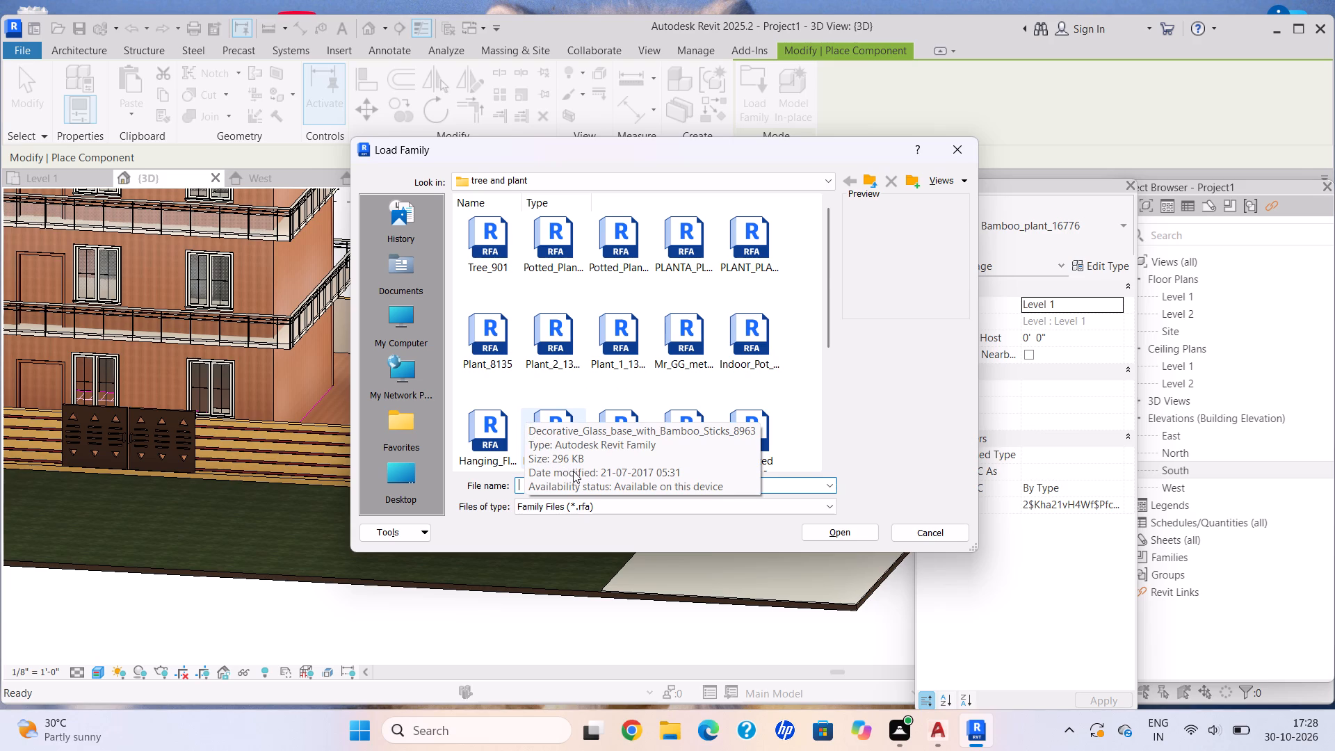
scroll(533, 469, "down", 1)
scroll(494, 451, "up", 1)
scroll(645, 467, "down", 4)
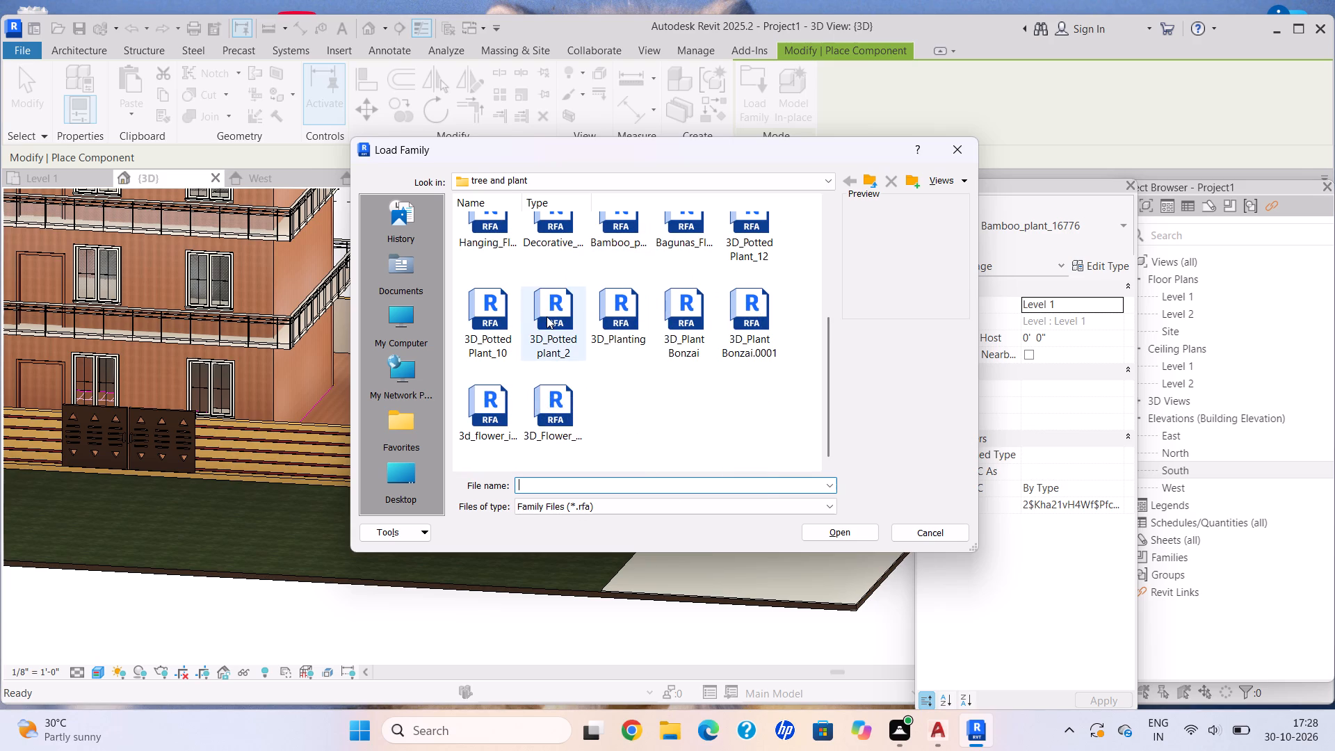
left_click(547, 316)
left_click(633, 318)
scroll(633, 318, "up", 3)
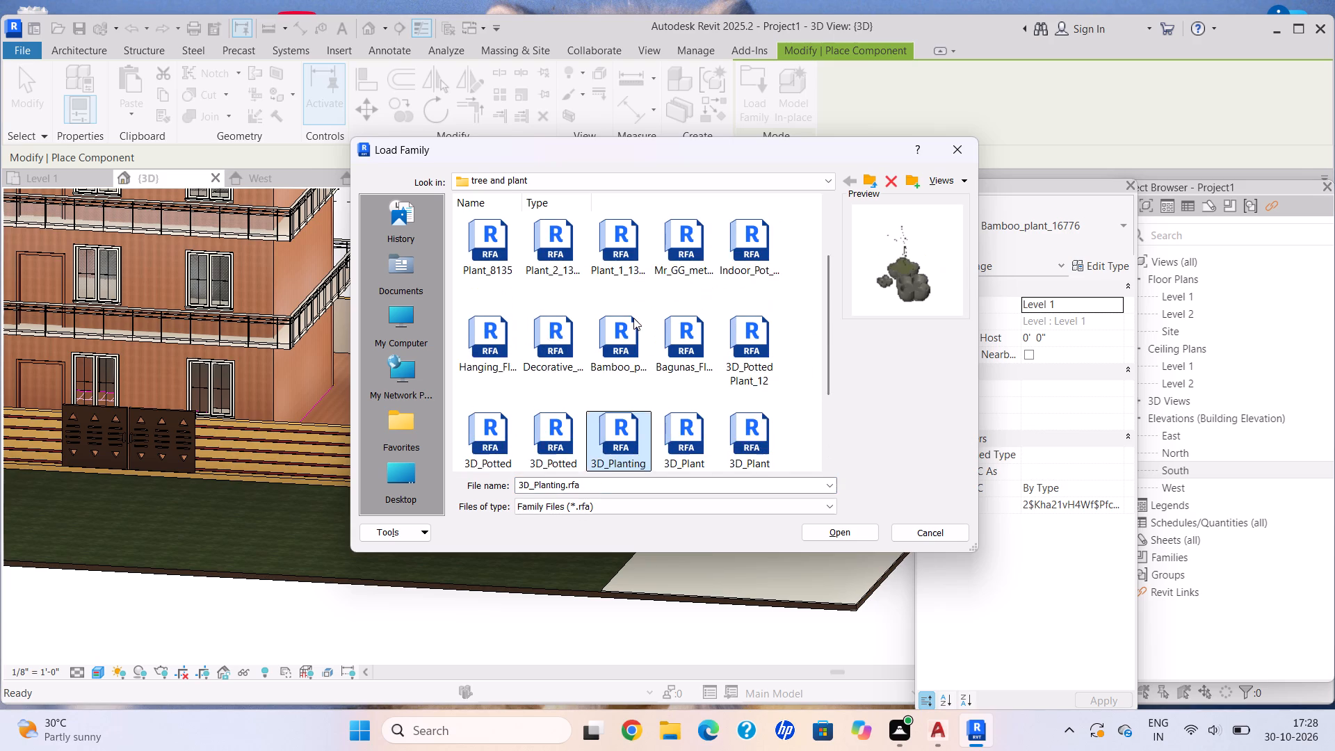
scroll(633, 318, "up", 2)
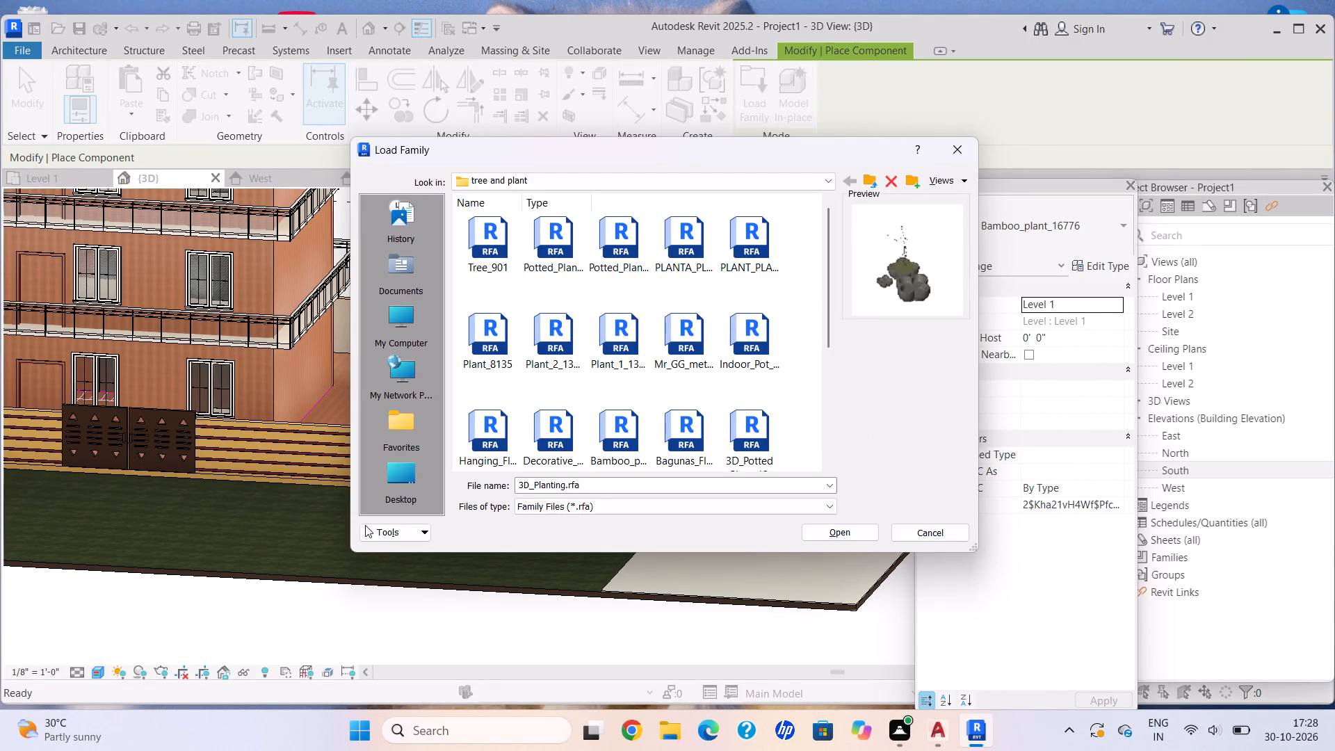
left_click(409, 271)
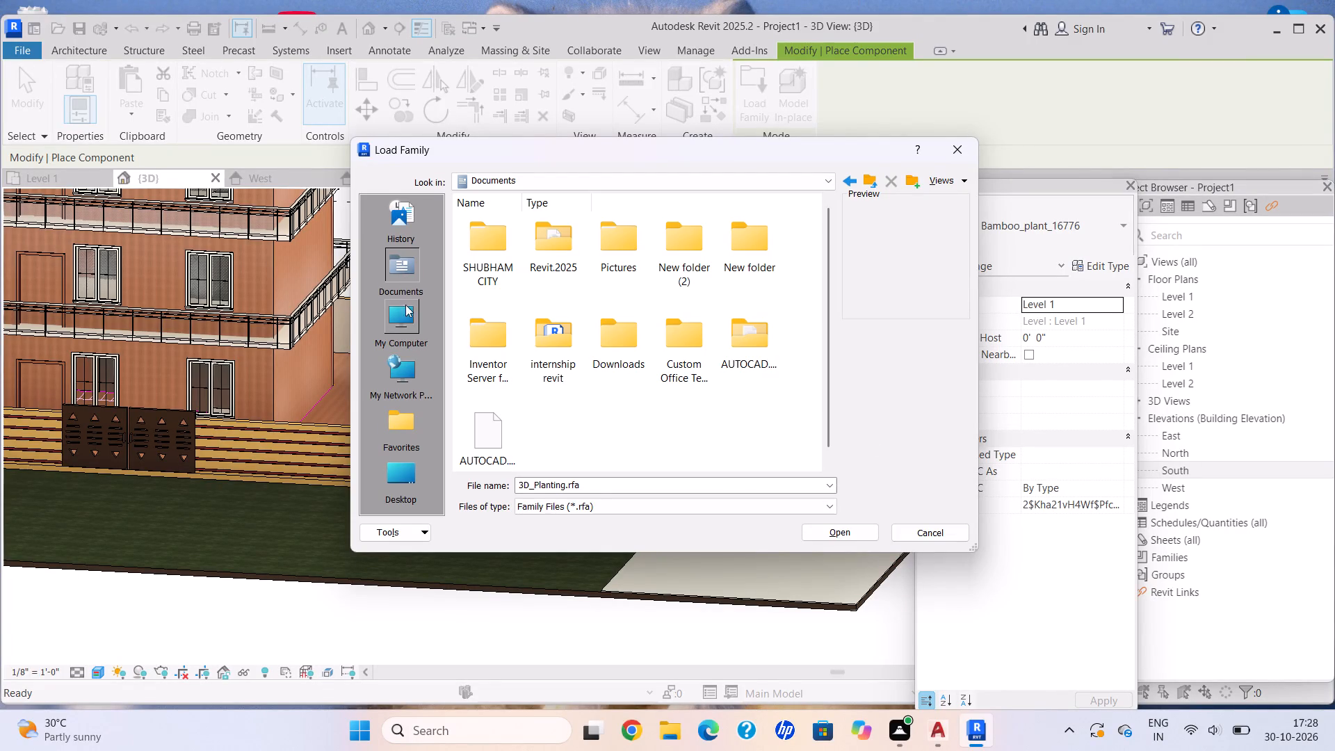
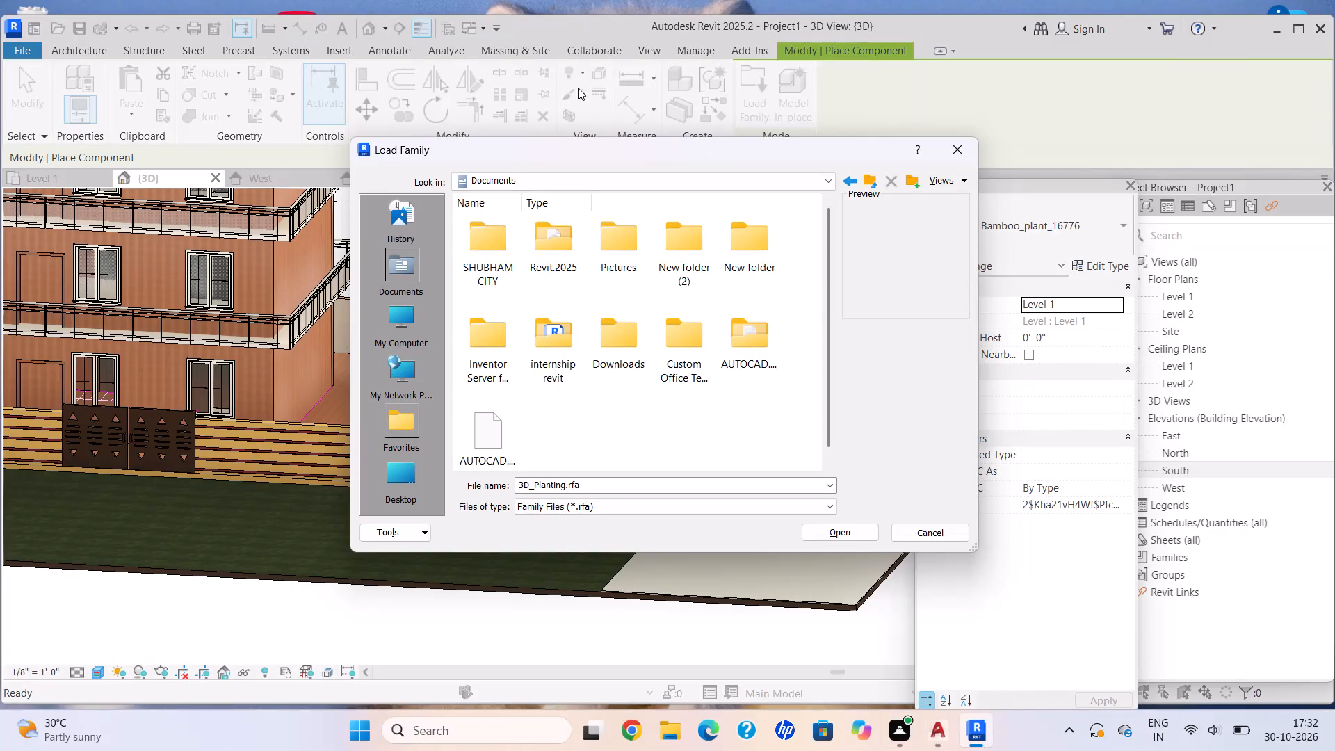
Load the 2012_Porsche_911_Carrera_S car family from the cars folder.
double_click(483, 265)
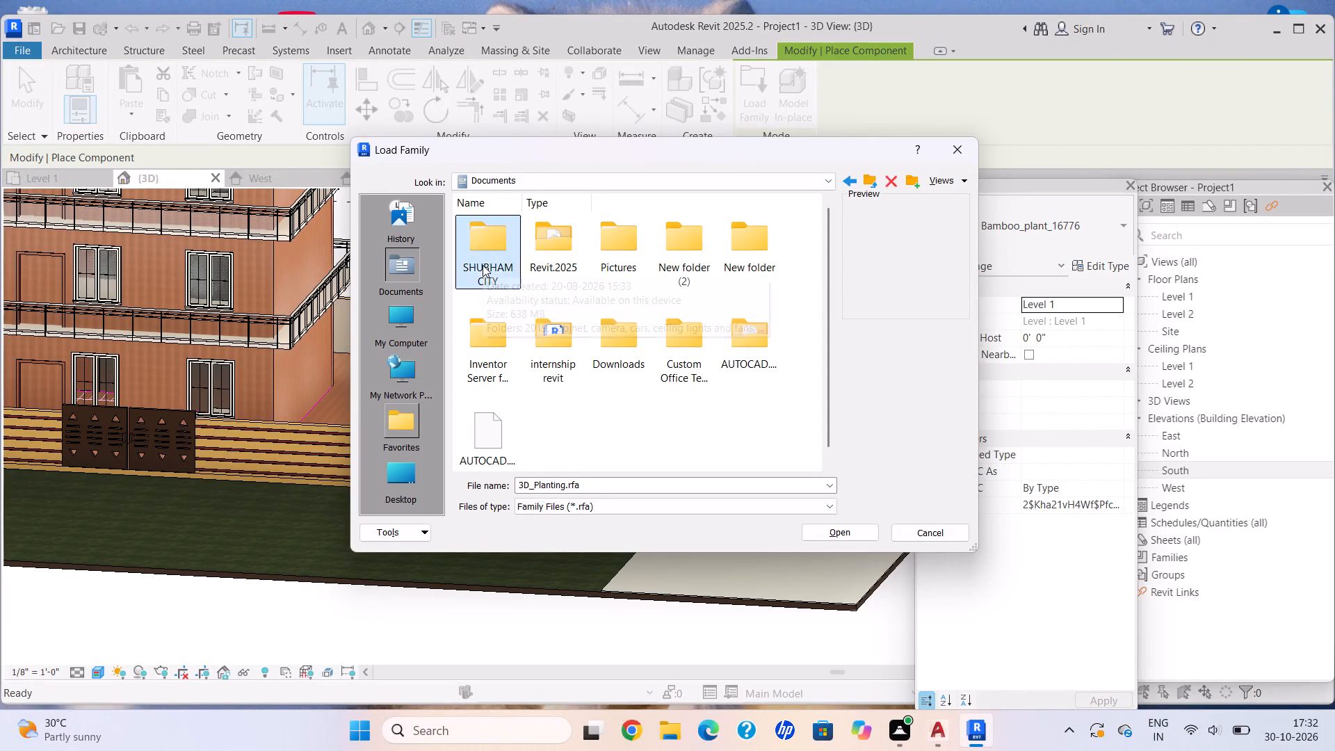
scroll(708, 335, "down", 6)
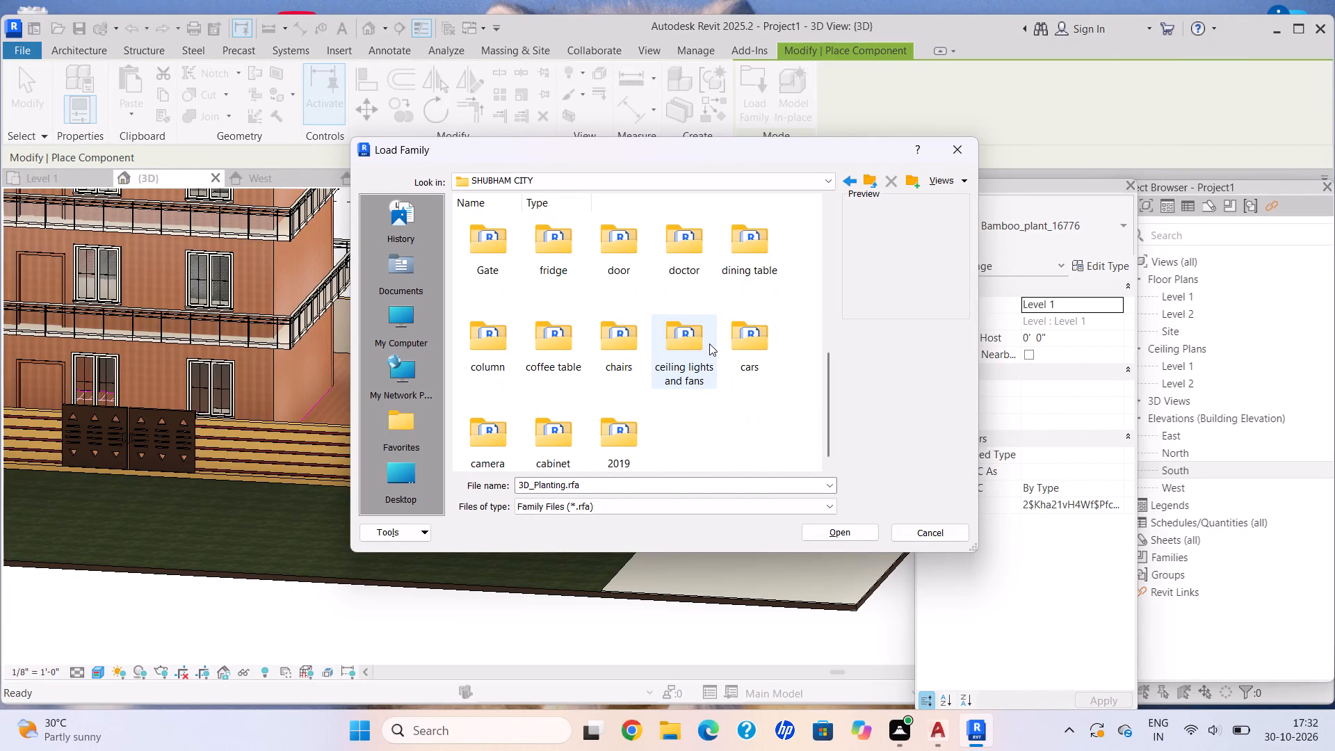
double_click(754, 353)
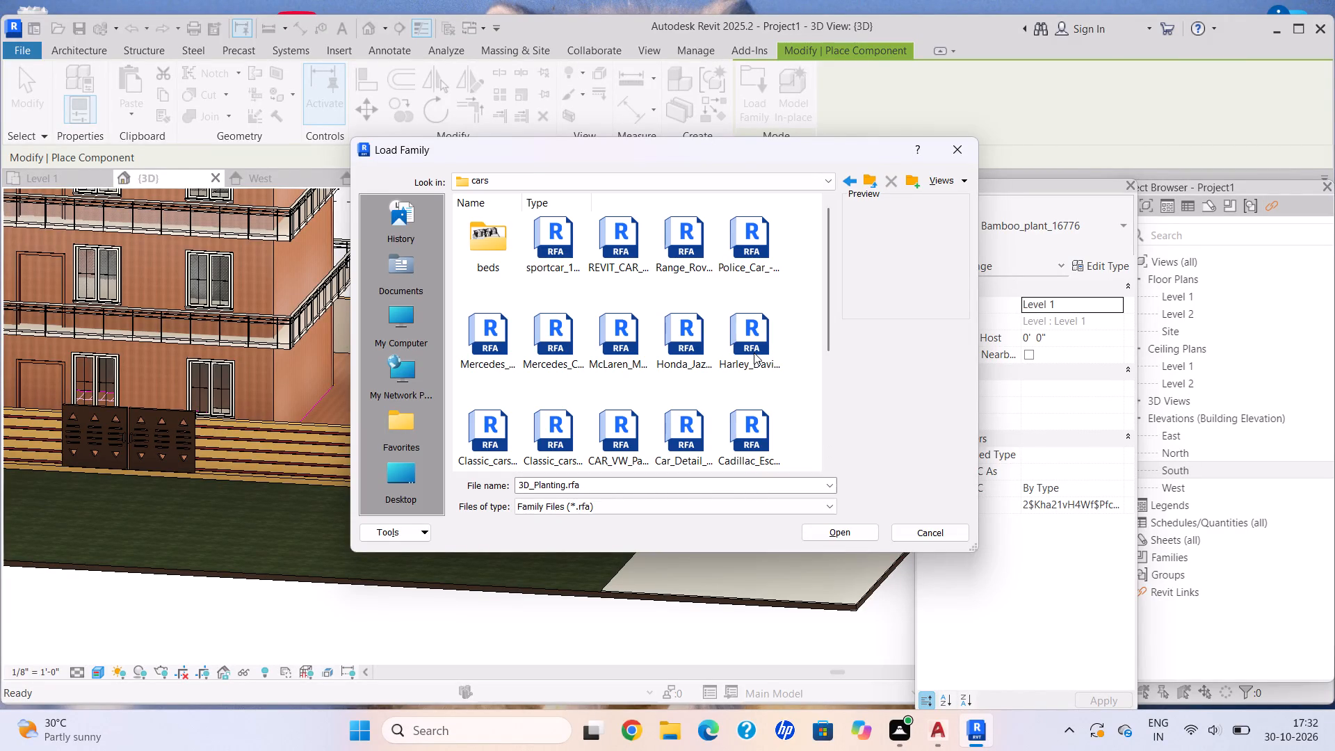
scroll(615, 438, "down", 8)
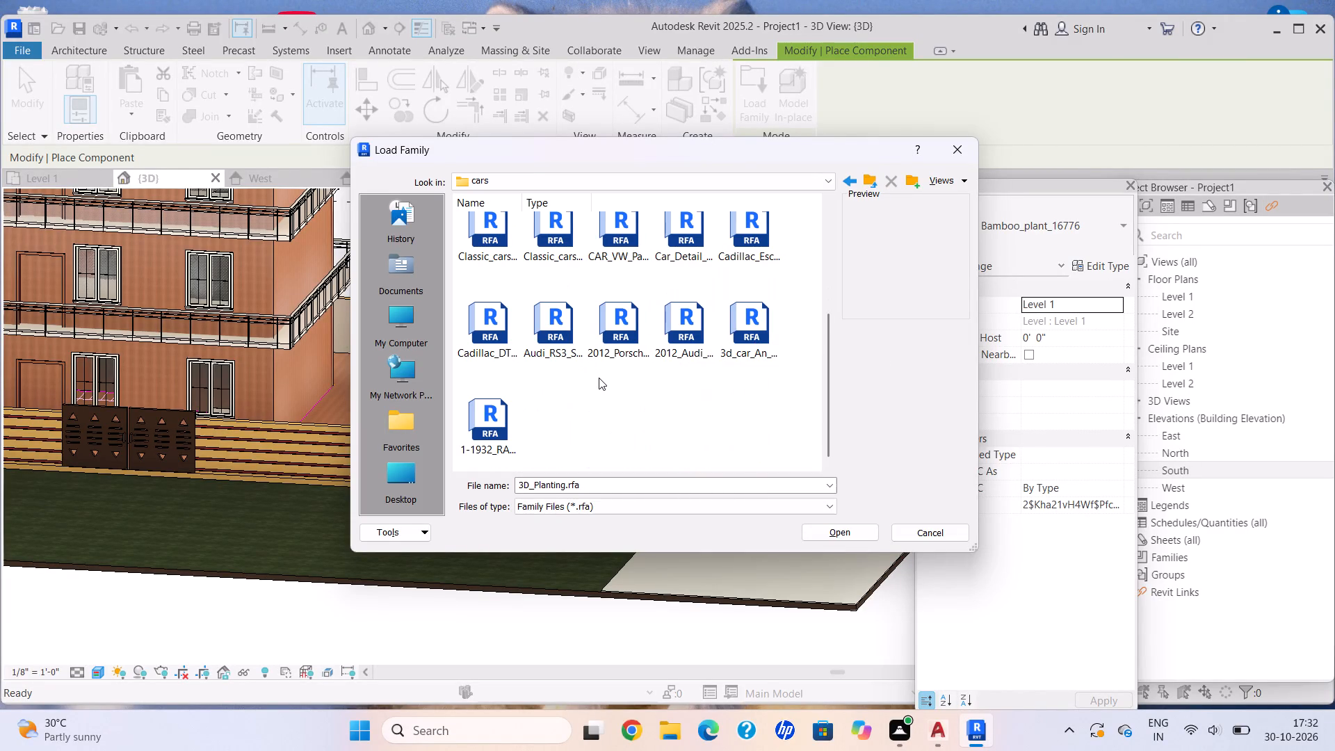
left_click(631, 337)
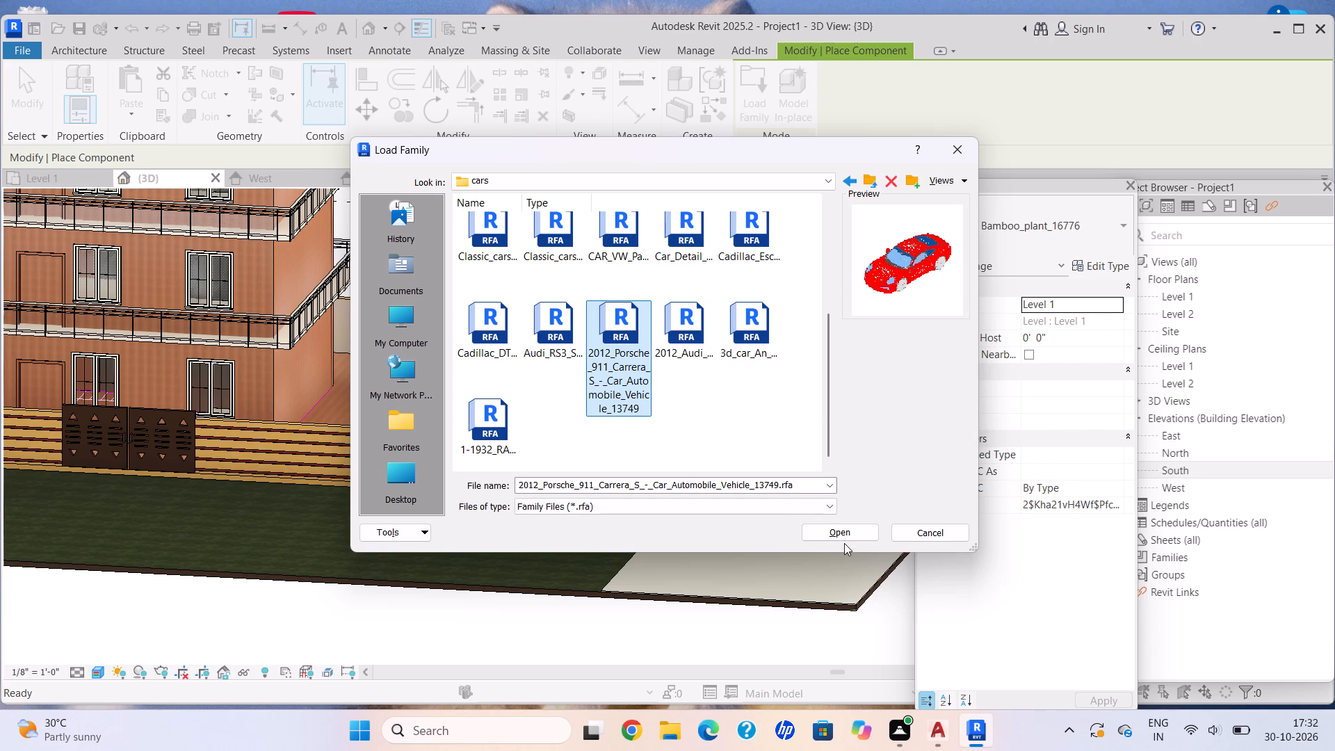
left_click(840, 538)
Place the red Porsche, rotated two quarter turns, on the pale paved strip beside the lawn, about 29 ft from the compound wall.
scroll(793, 522, "up", 2)
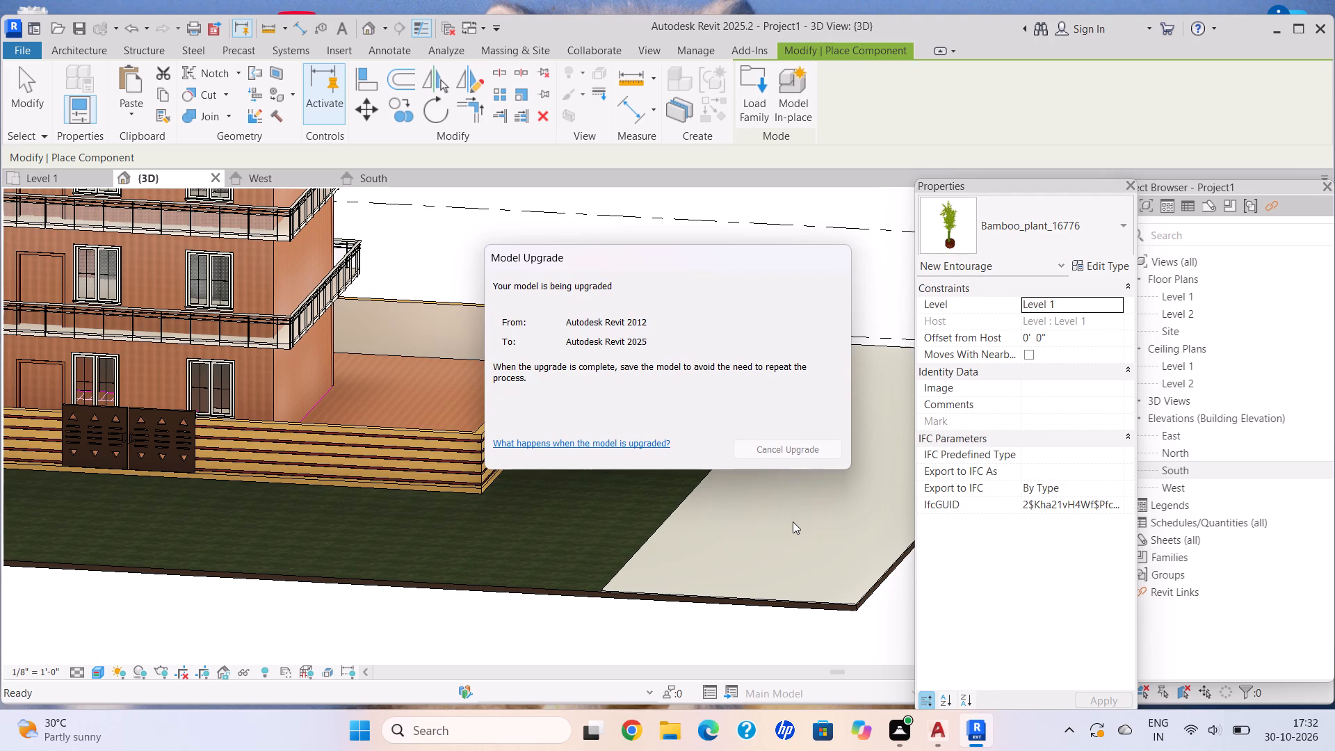
scroll(793, 522, "up", 1)
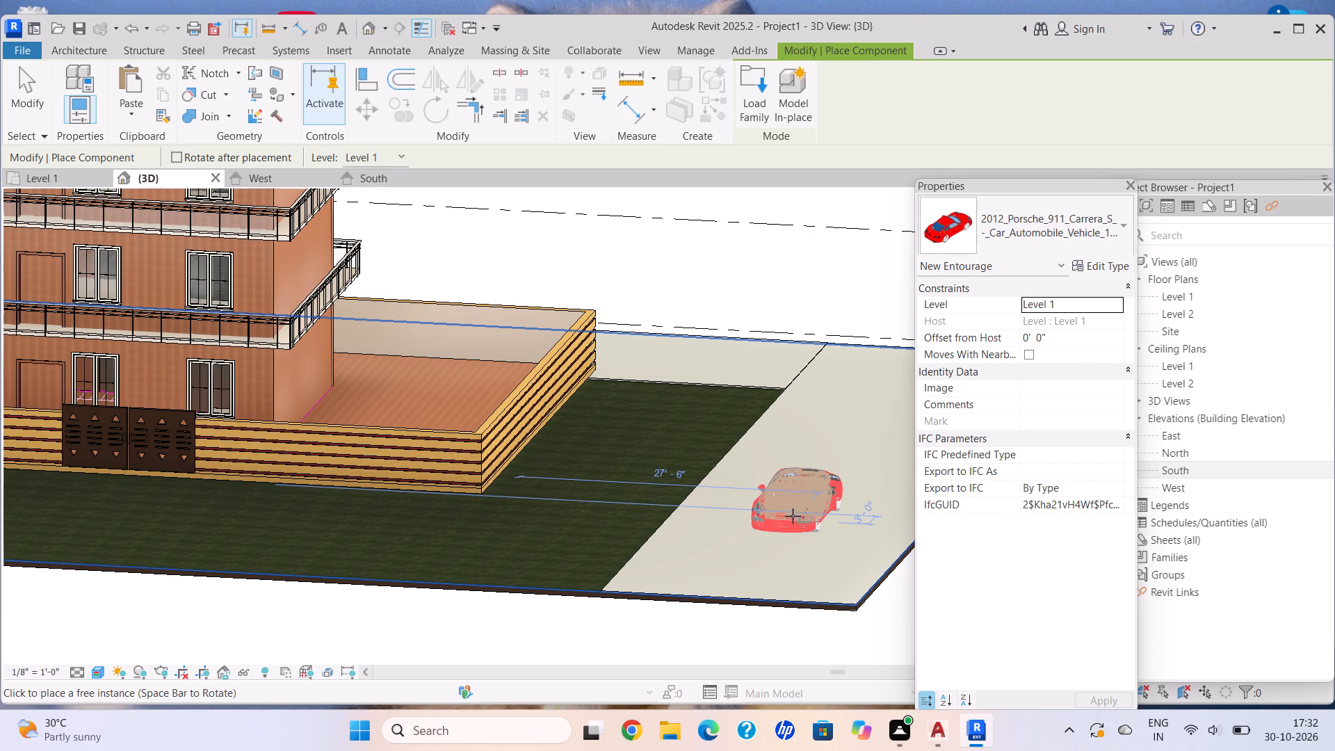
scroll(787, 515, "up", 1)
scroll(787, 515, "down", 1)
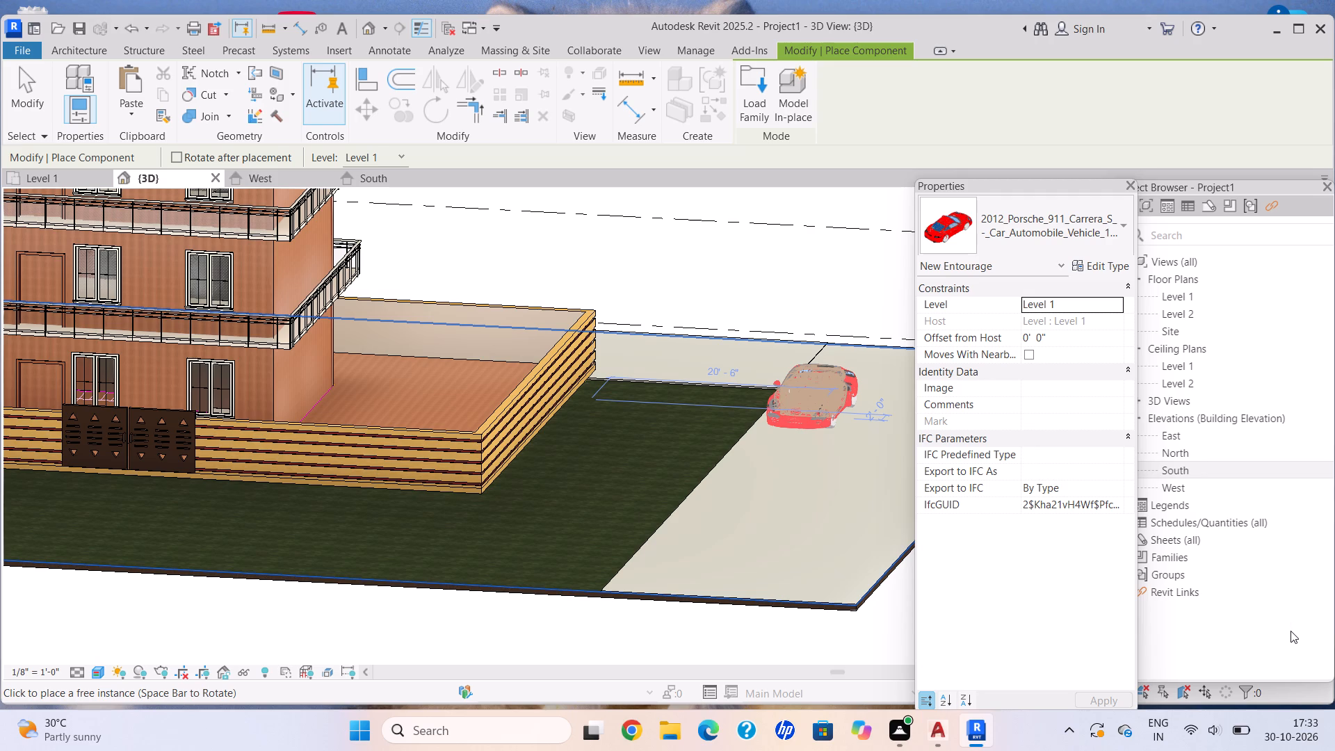
scroll(1279, 627, "down", 1)
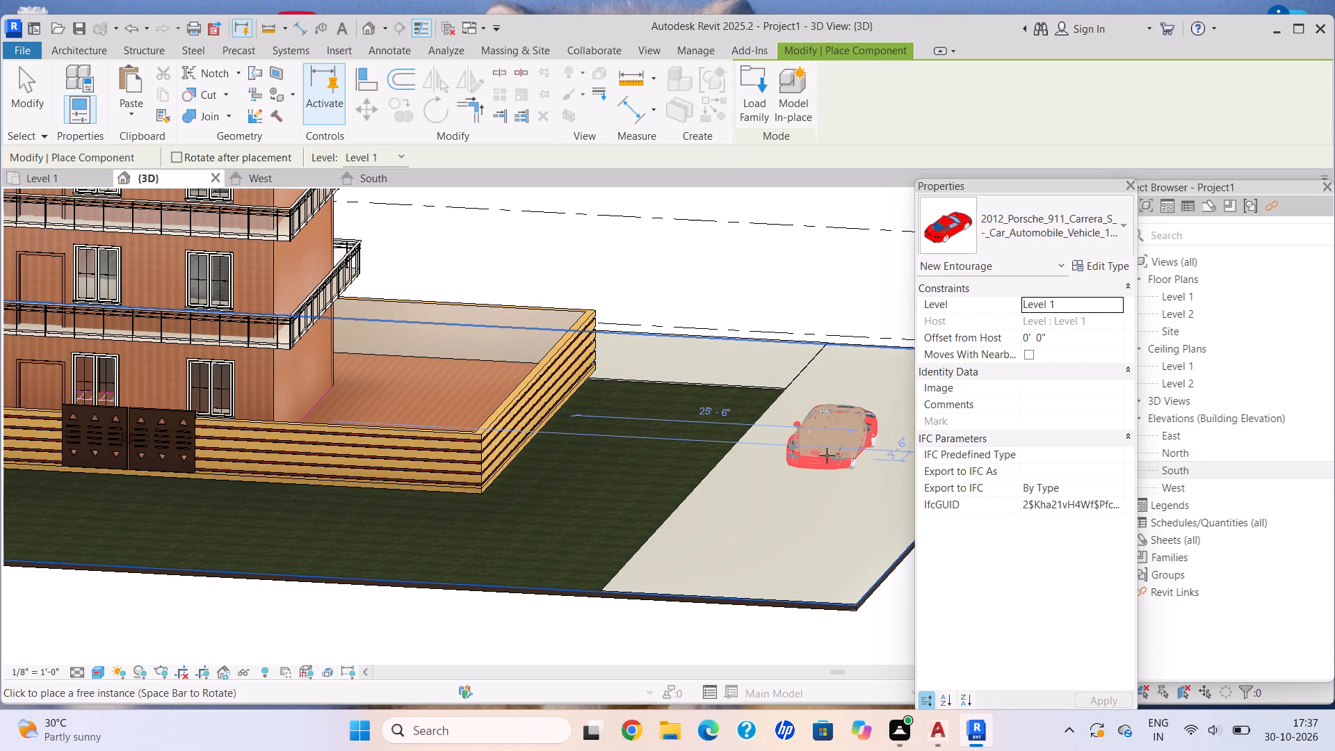
key("space")
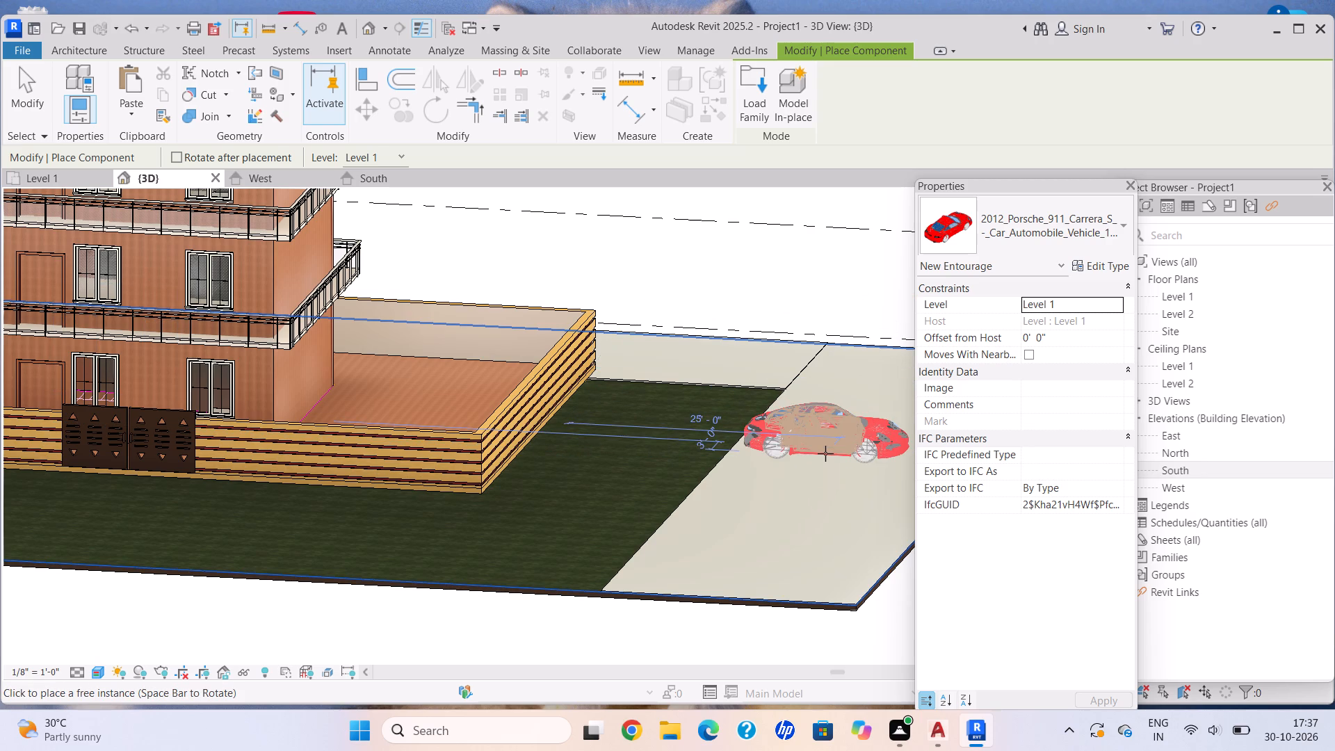
key("space")
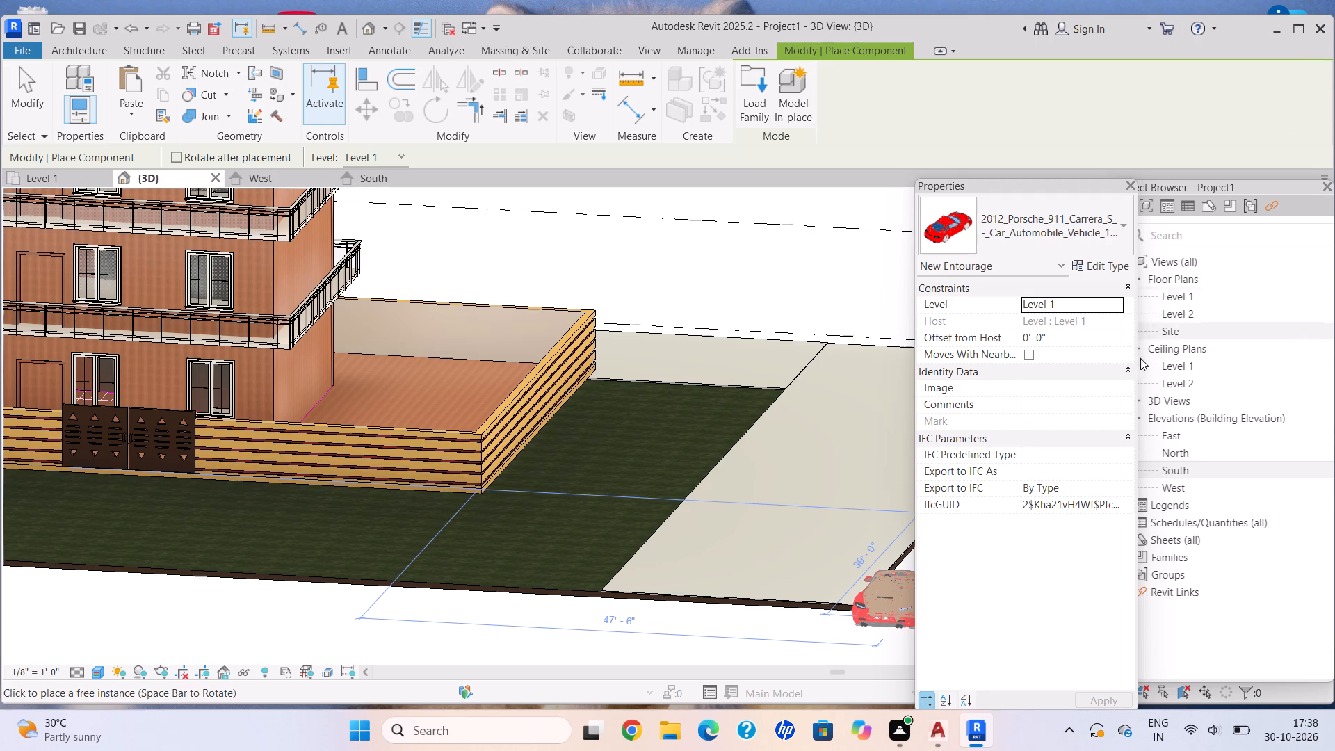
scroll(903, 540, "down", 1)
scroll(579, 508, "down", 2)
middle_click_drag(588, 512, 640, 512)
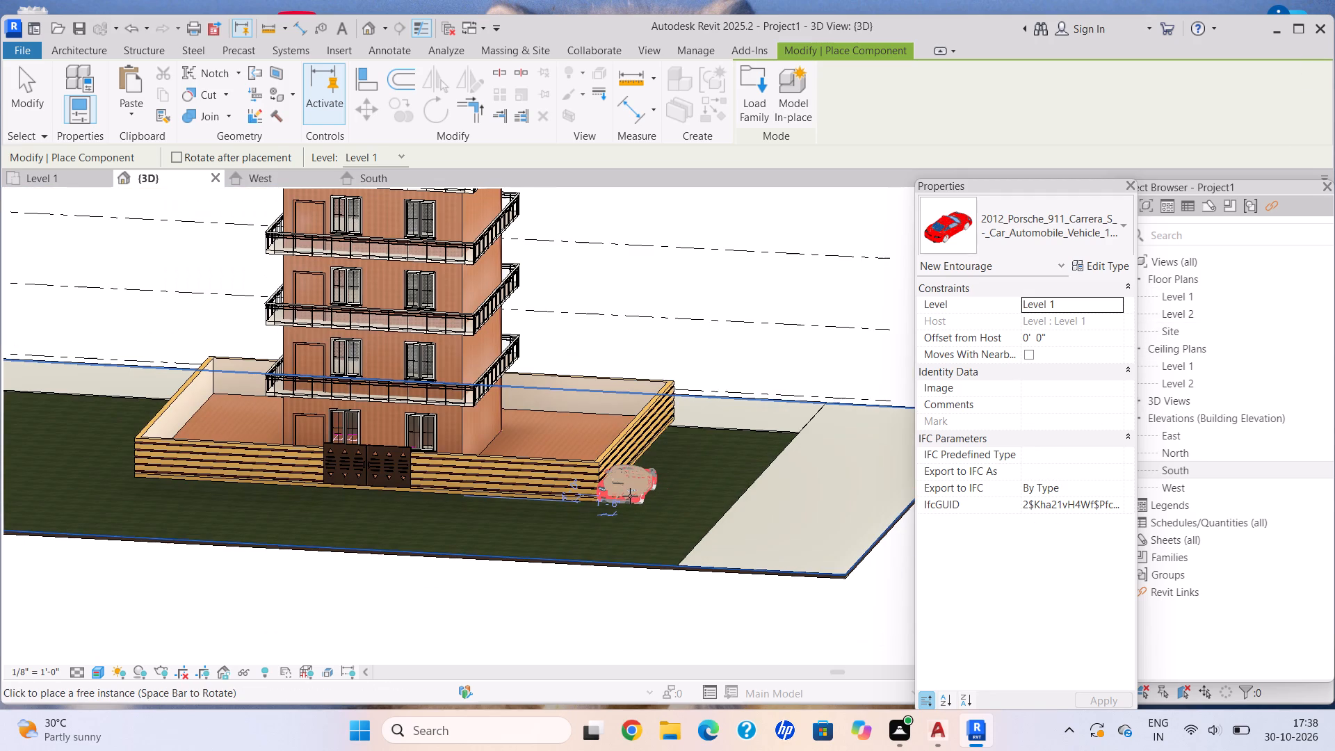
scroll(819, 479, "up", 8)
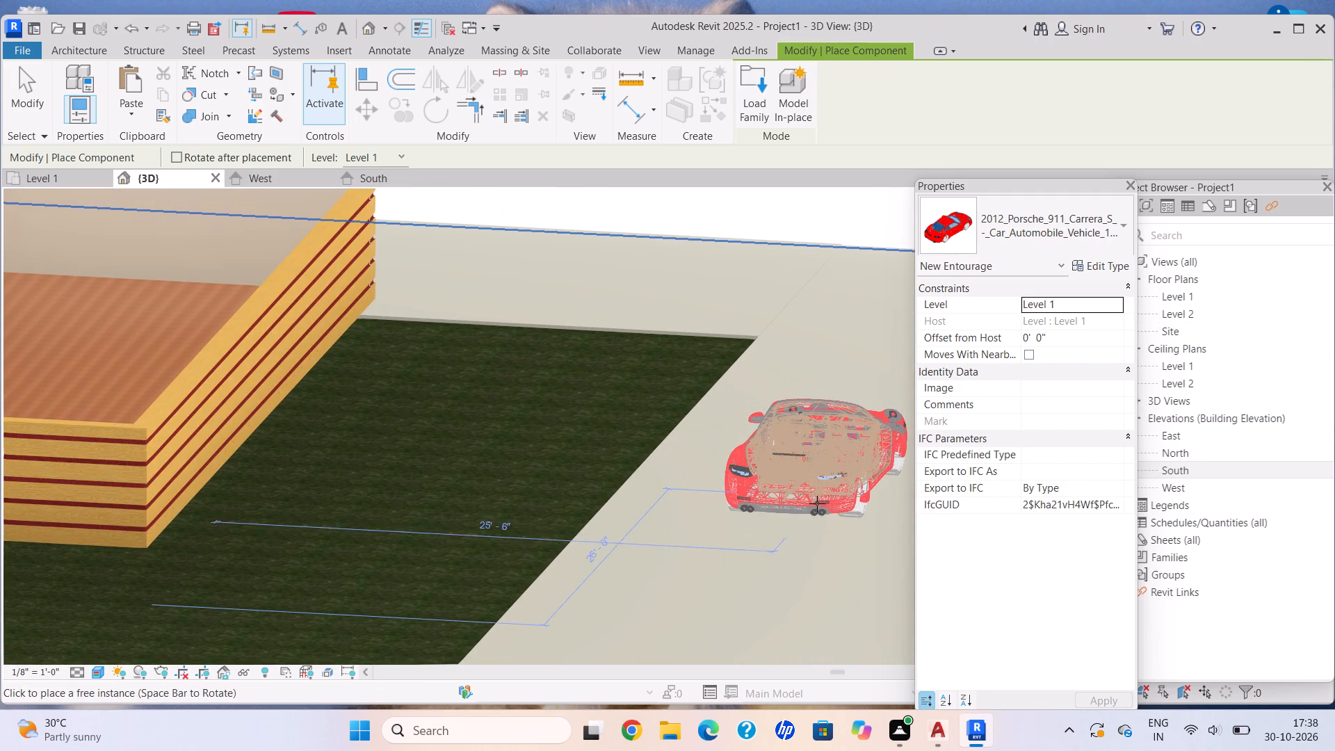
scroll(820, 519, "down", 6)
middle_click_drag(819, 519, 738, 471)
middle_click(734, 469)
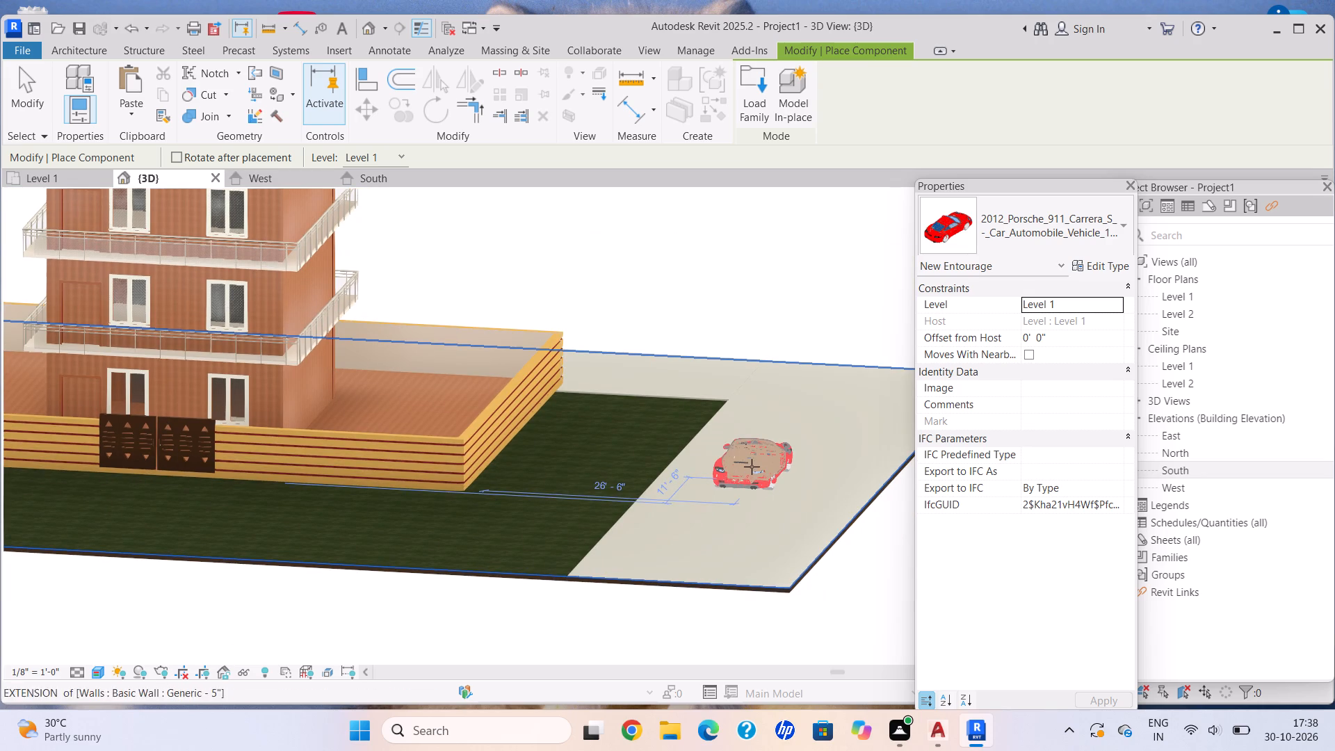
left_click(761, 471)
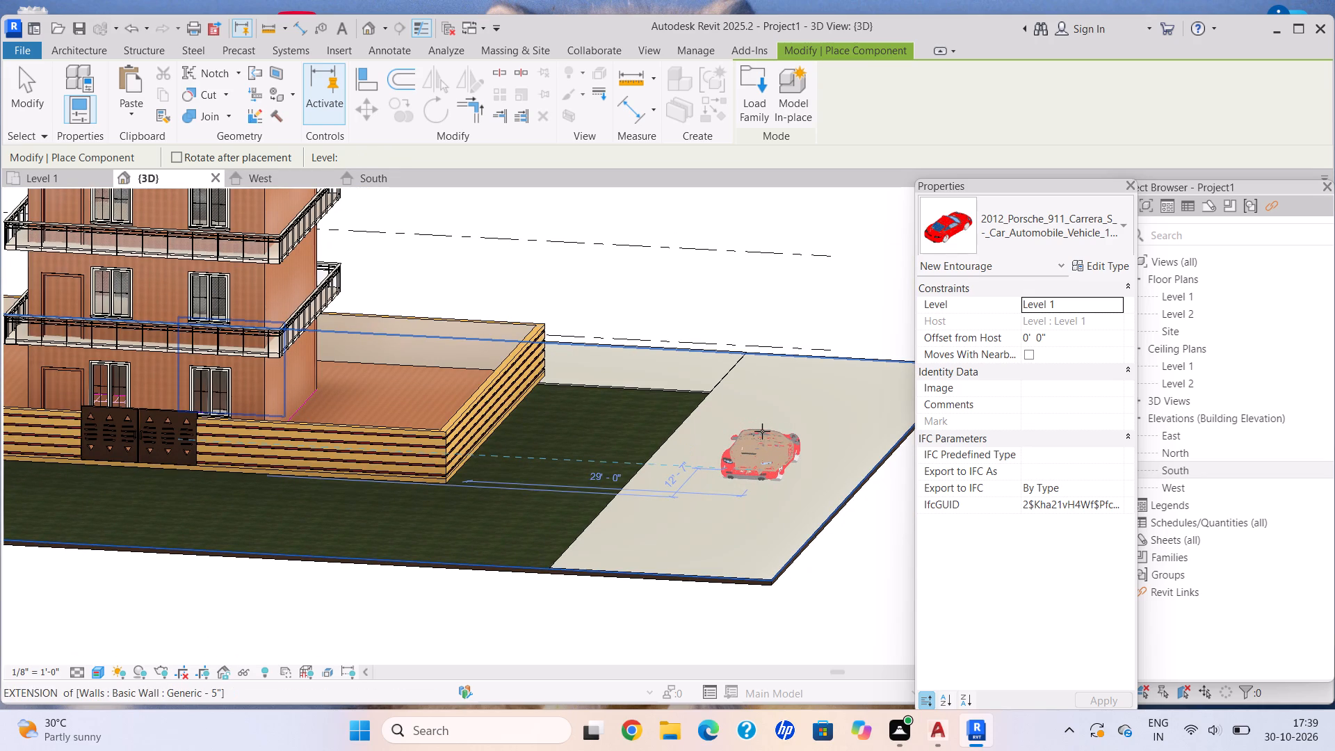
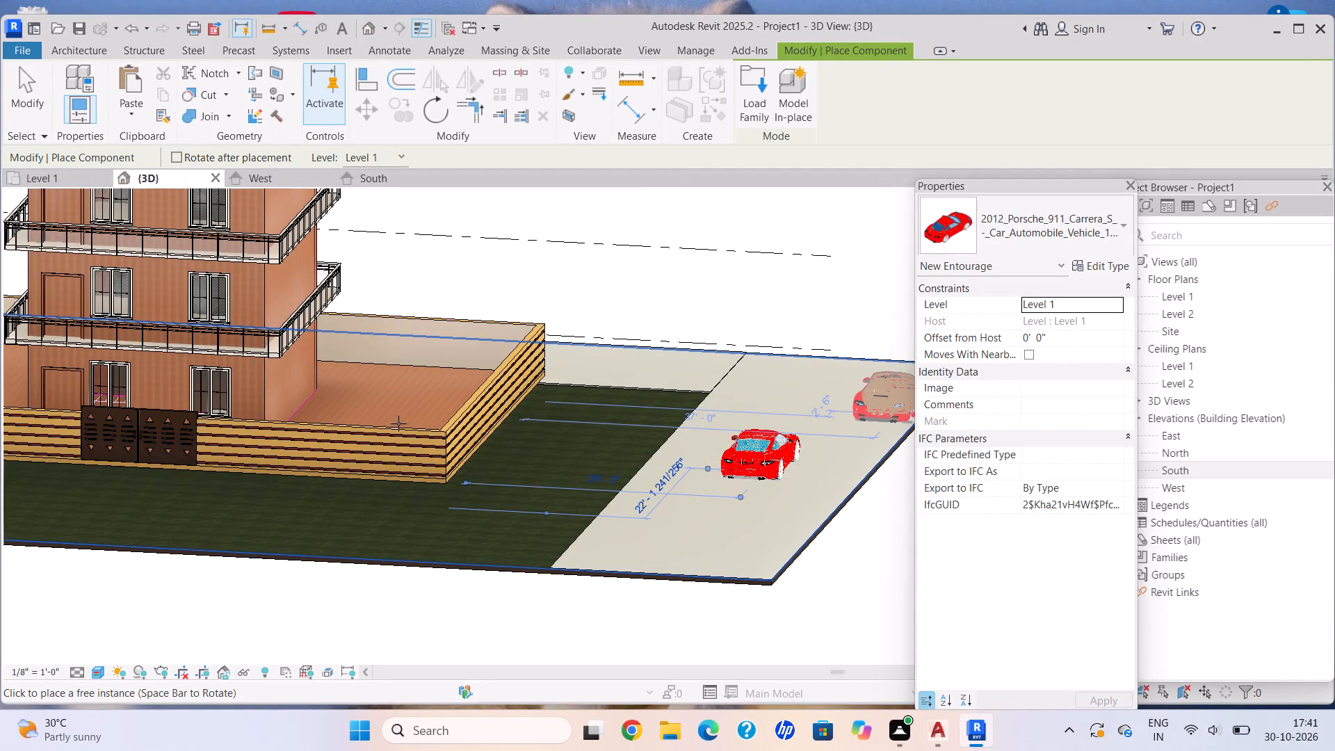
End component placement and examine the gate, compound wall, parked Porsche and potted plants around the site.
middle_click(613, 437)
key("Escape")
key("Escape")
key("Escape")
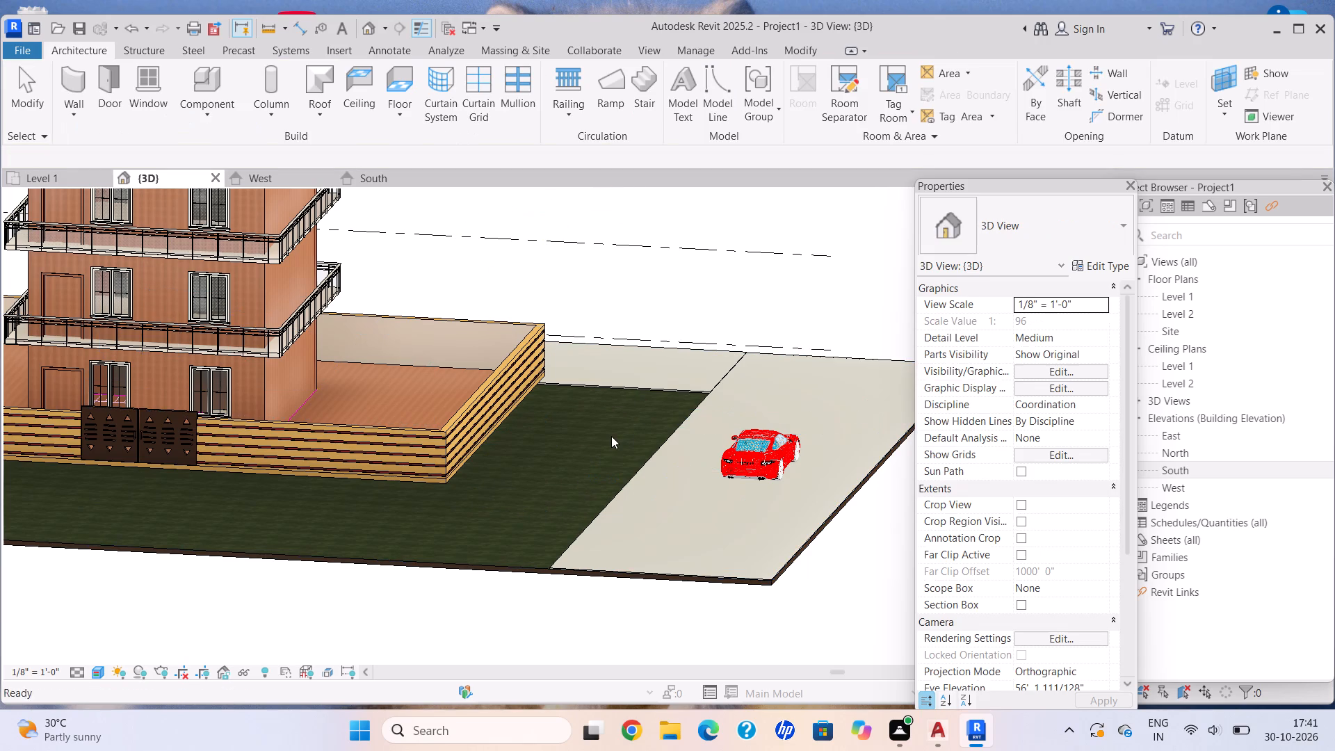
scroll(577, 193, "down", 5)
middle_click_drag(424, 372, 465, 385)
scroll(332, 345, "up", 7)
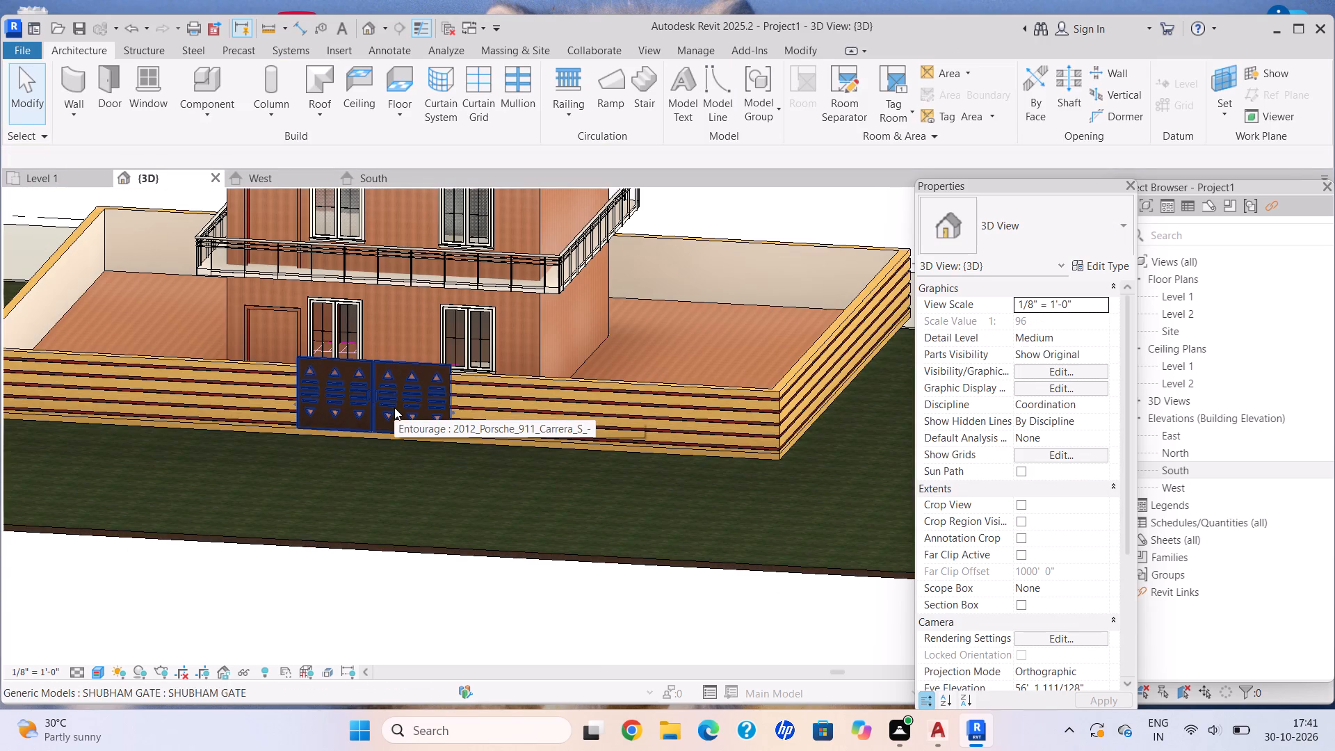
scroll(199, 396, "up", 4)
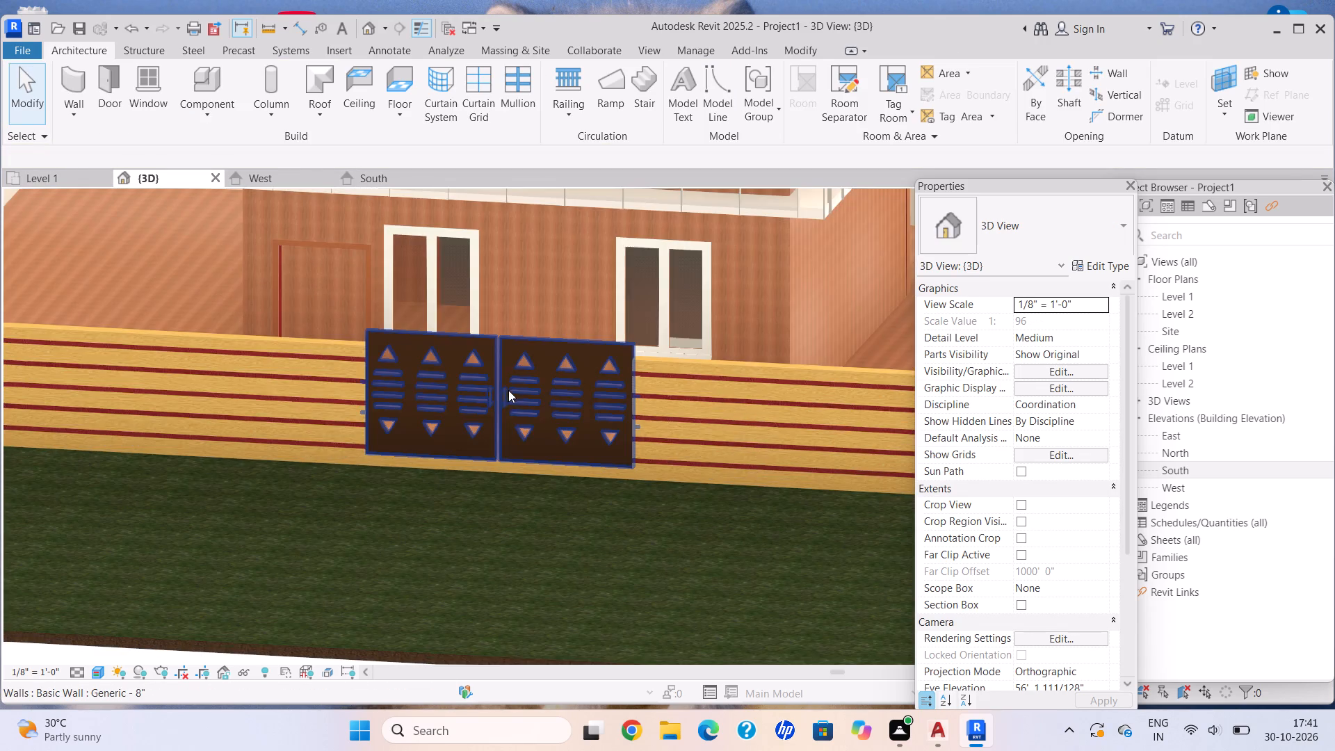
middle_click_drag(503, 386, 324, 341)
scroll(404, 380, "up", 5)
middle_click_drag(410, 346, 36, 311)
scroll(447, 405, "down", 9)
middle_click_drag(350, 343, 79, 332)
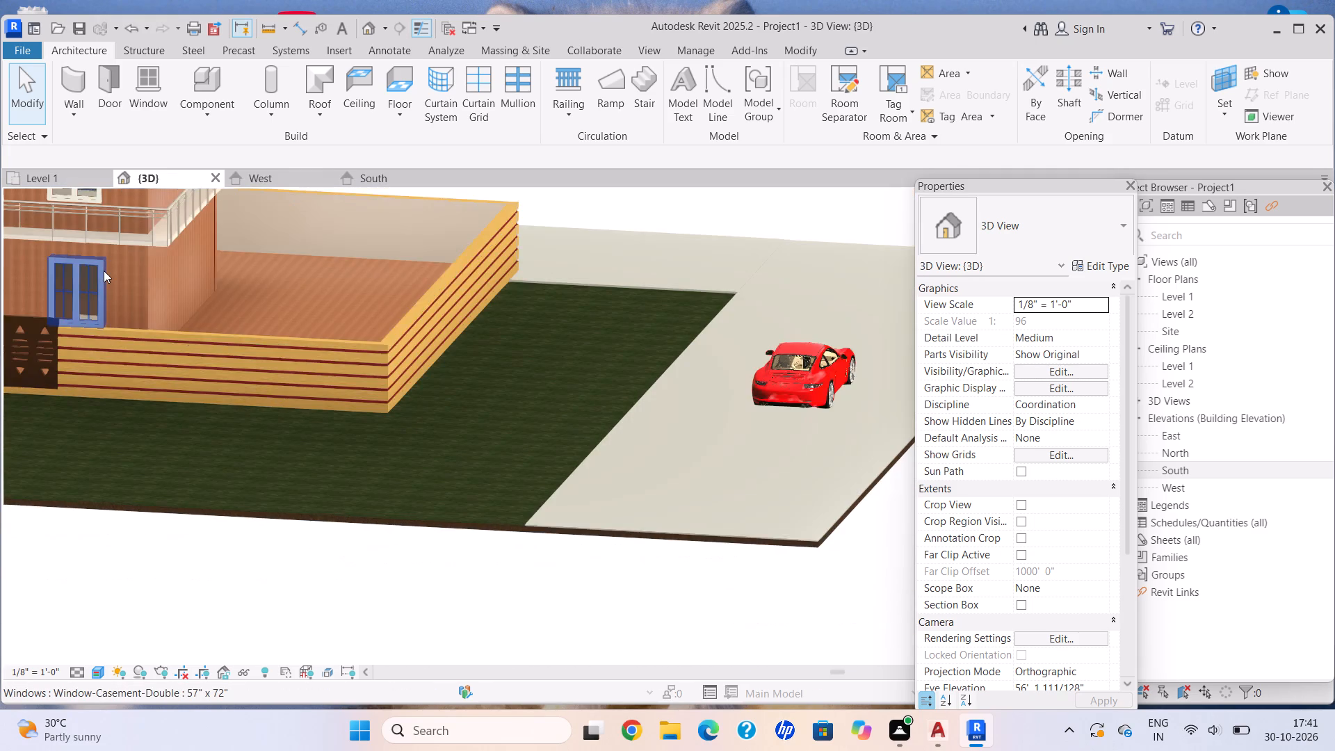
key("Escape")
key("Escape")
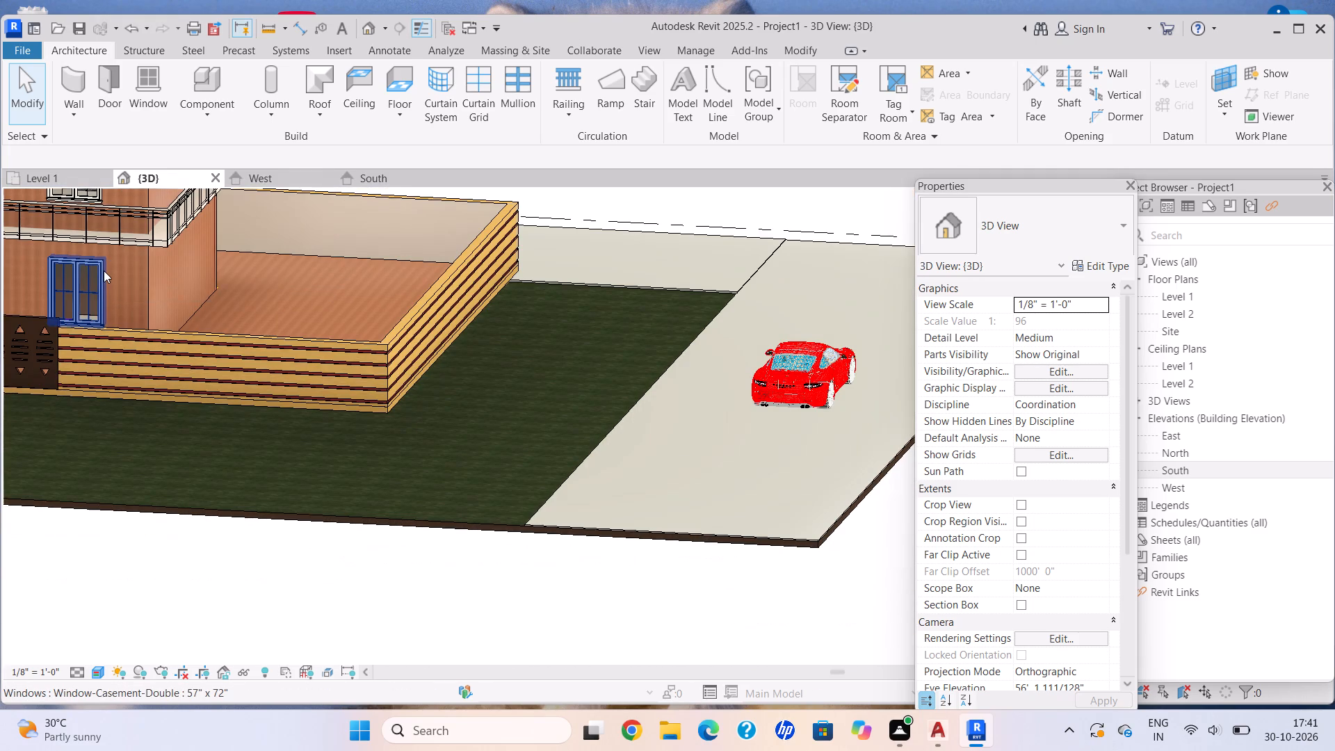
scroll(325, 419, "down", 1)
middle_click_drag(326, 419, 176, 508)
scroll(558, 587, "up", 3)
middle_click_drag(551, 574, 516, 529)
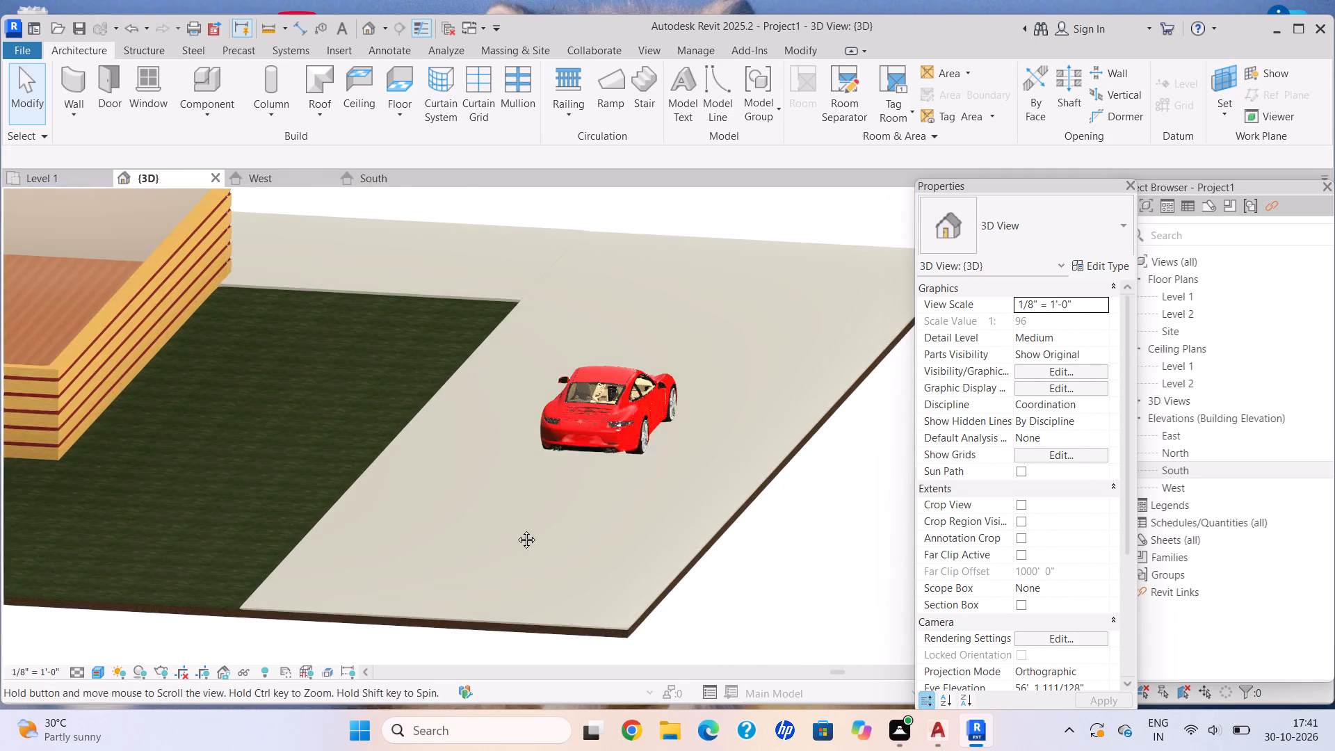
middle_click_drag(516, 529, 405, 417)
middle_click_drag(98, 369, 156, 452)
scroll(163, 561, "up", 2)
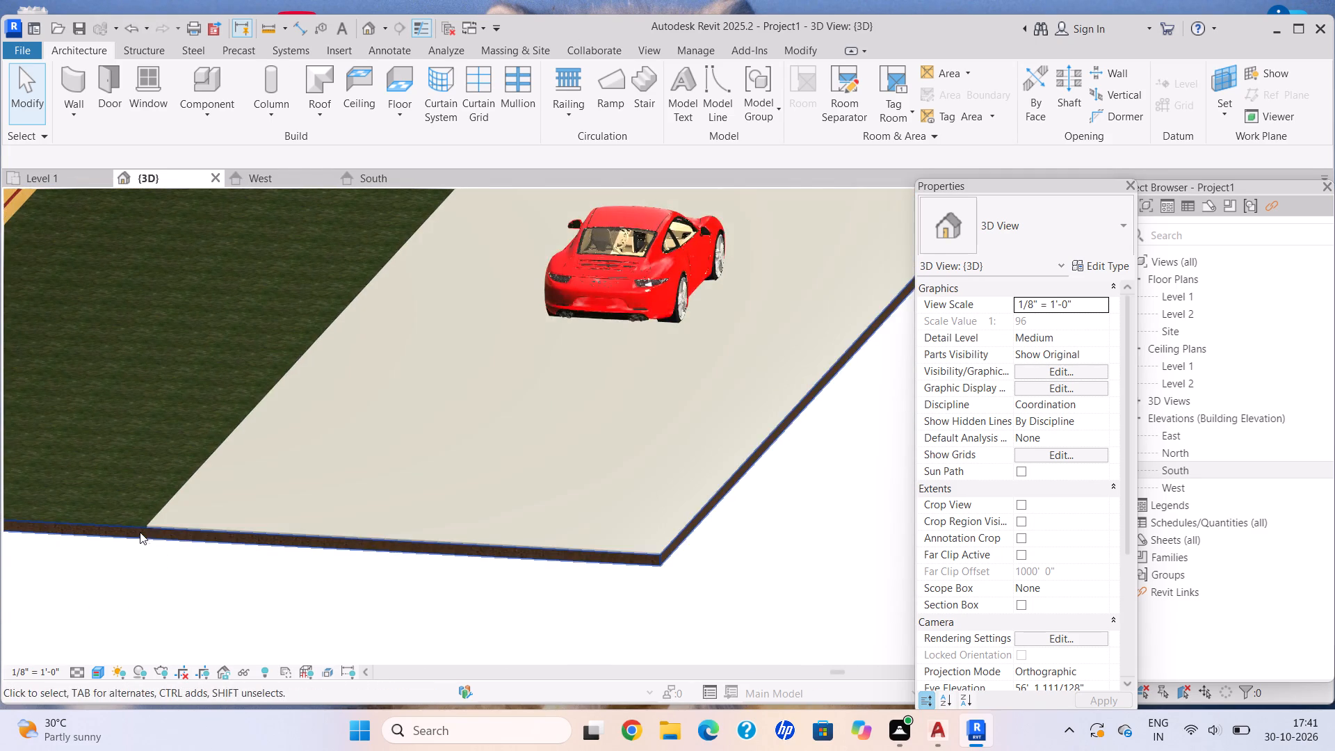
scroll(145, 519, "up", 3)
scroll(156, 519, "down", 9)
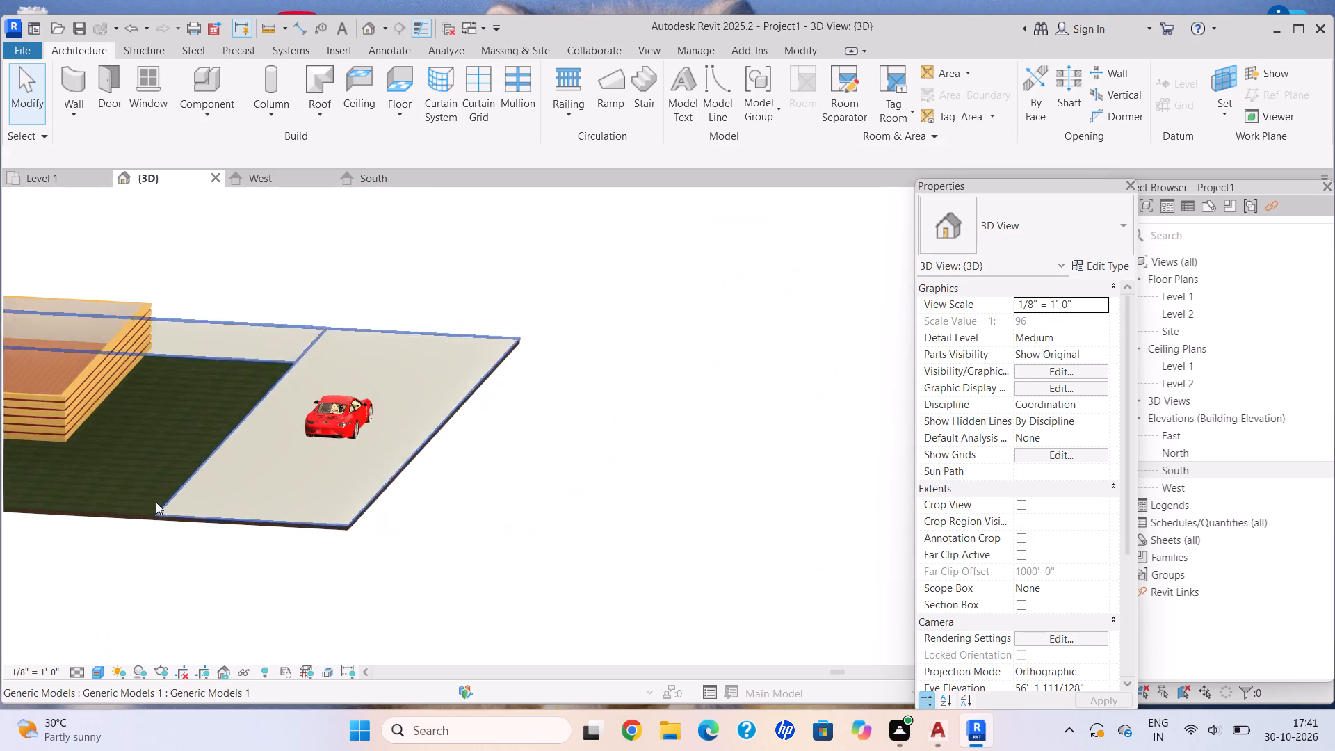
scroll(156, 502, "down", 5)
middle_click_drag(154, 476, 524, 517)
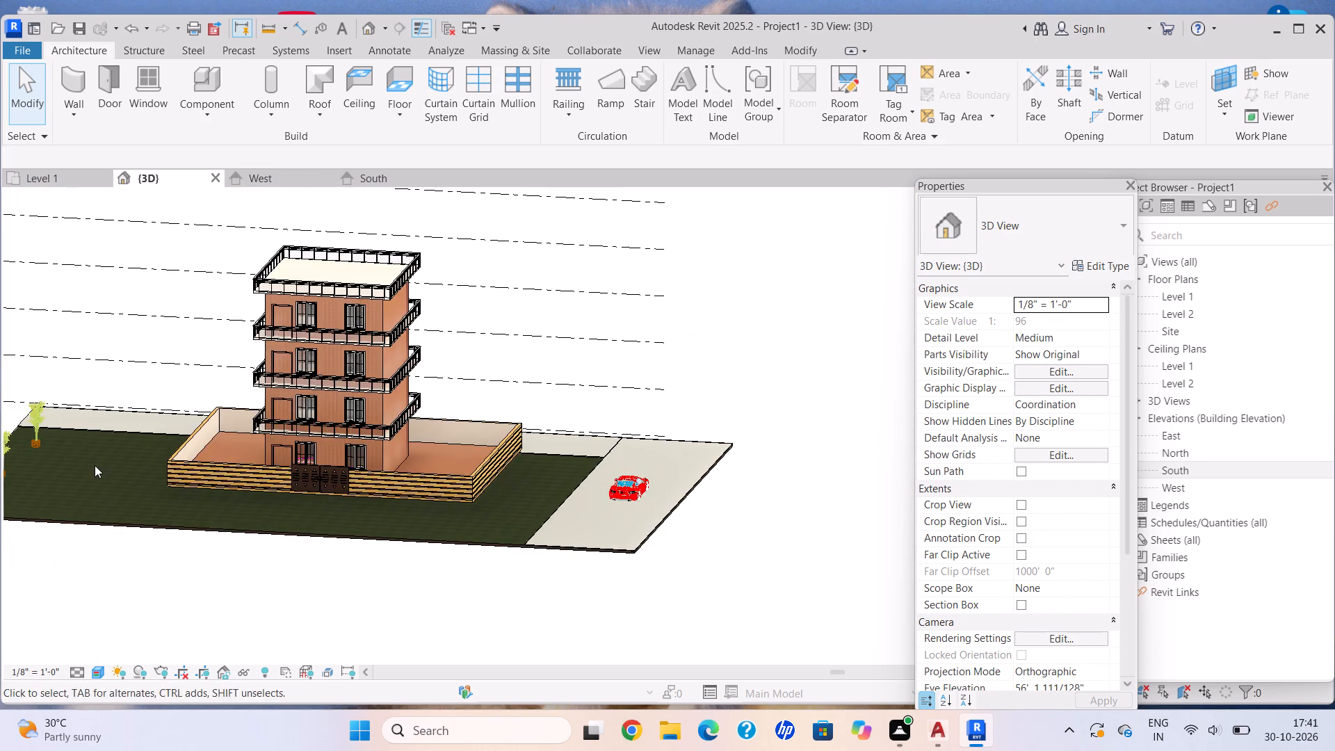
middle_click_drag(149, 469, 502, 474)
scroll(391, 449, "up", 4)
middle_click_drag(403, 442, 264, 398)
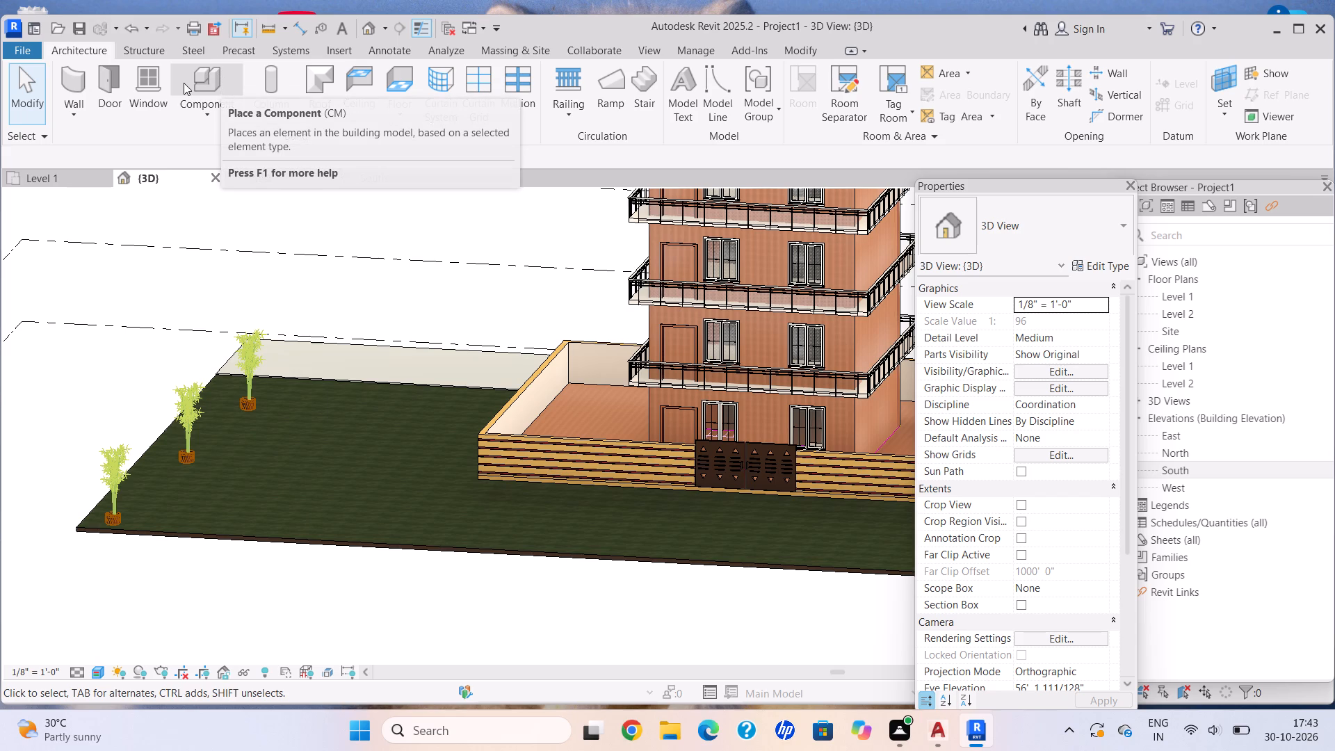
Copy the red Porsche about 37 ft along the pale paved strip toward its far end, with multiple copies enabled.
scroll(153, 116, "down", 1)
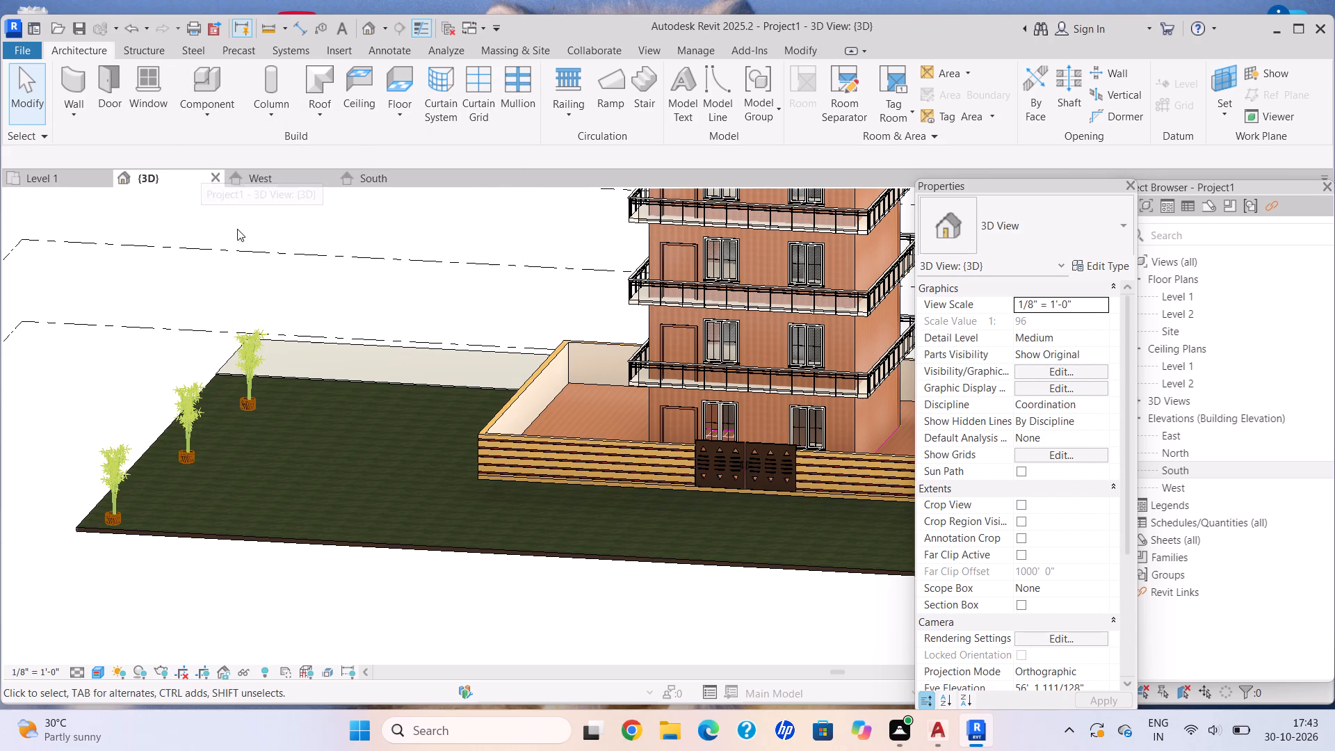
middle_click(237, 232)
middle_click_drag(234, 250, 203, 346)
scroll(515, 352, "down", 3)
middle_click_drag(511, 350, 255, 301)
scroll(551, 430, "down", 1)
scroll(609, 447, "up", 12)
scroll(772, 475, "down", 1)
middle_click_drag(767, 470, 666, 430)
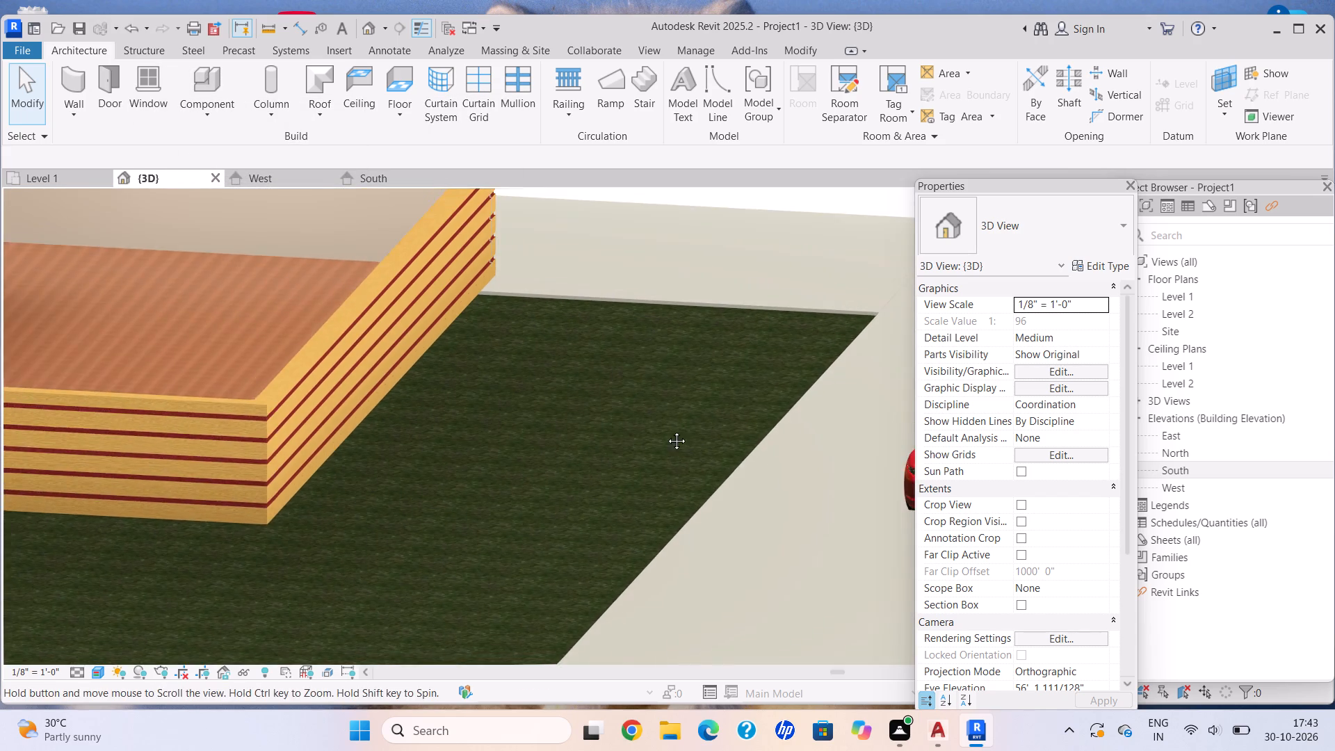
middle_click_drag(666, 430, 381, 387)
left_click(649, 391)
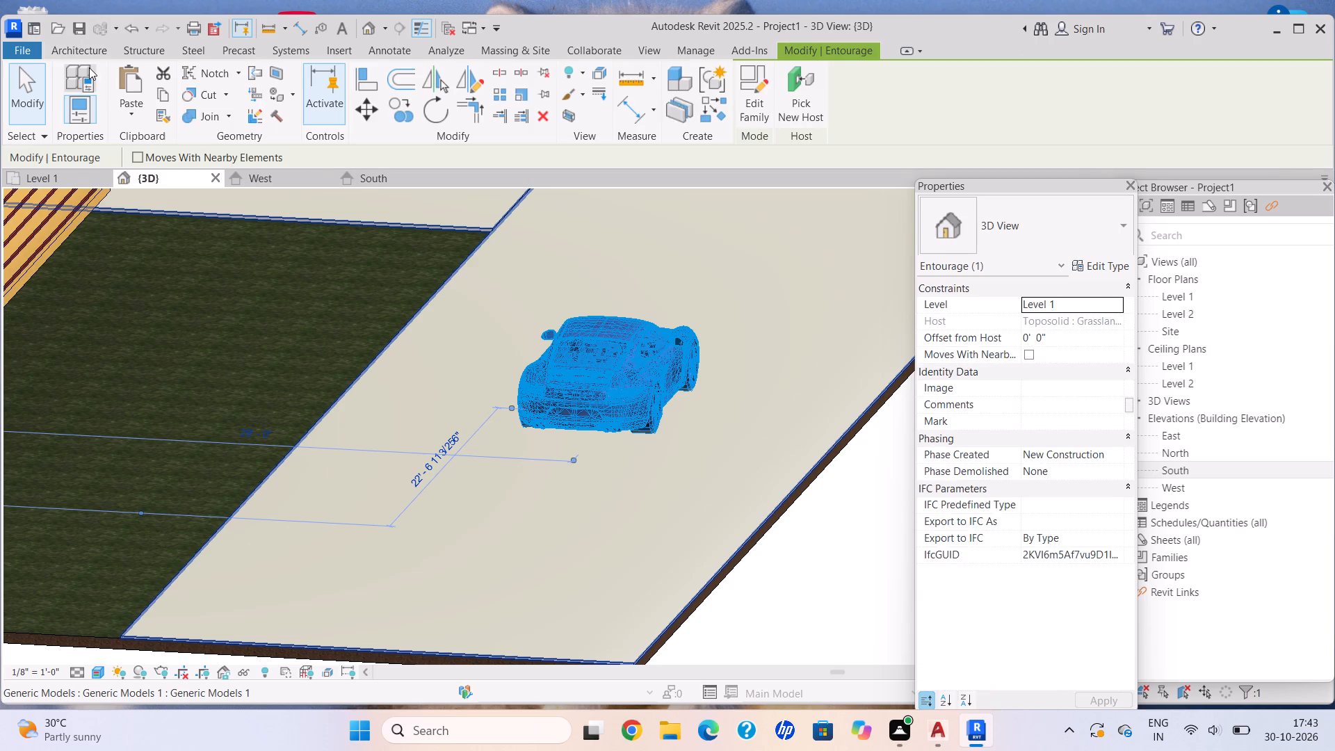
left_click(400, 113)
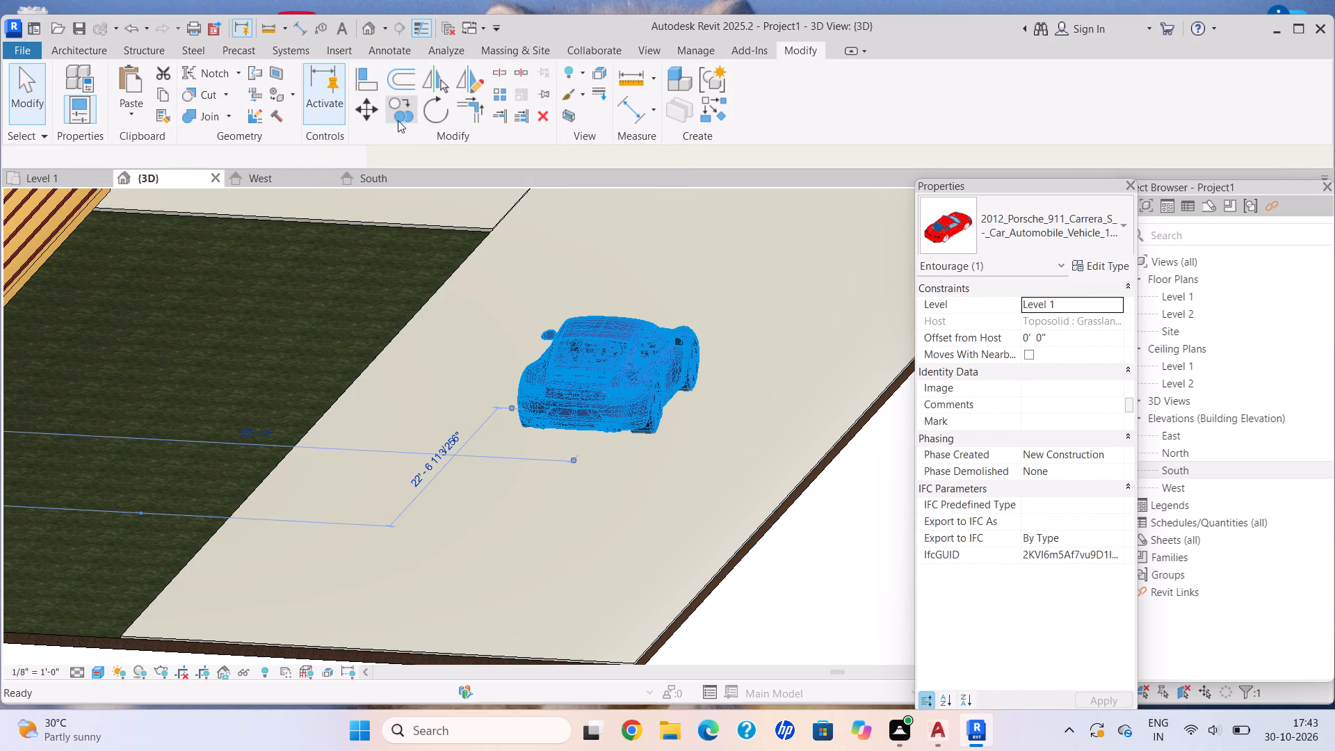
scroll(603, 304, "down", 4)
middle_click_drag(599, 305, 530, 356)
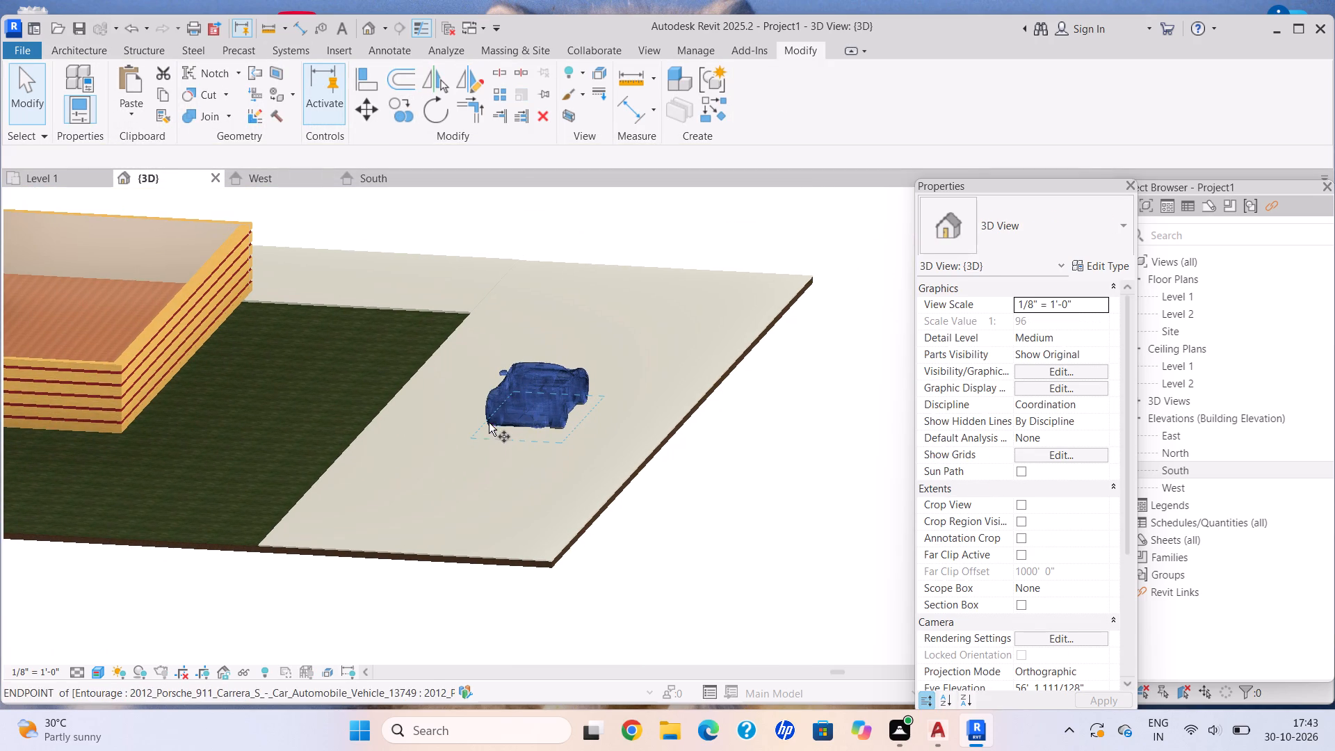
left_click(490, 418)
left_click(570, 306)
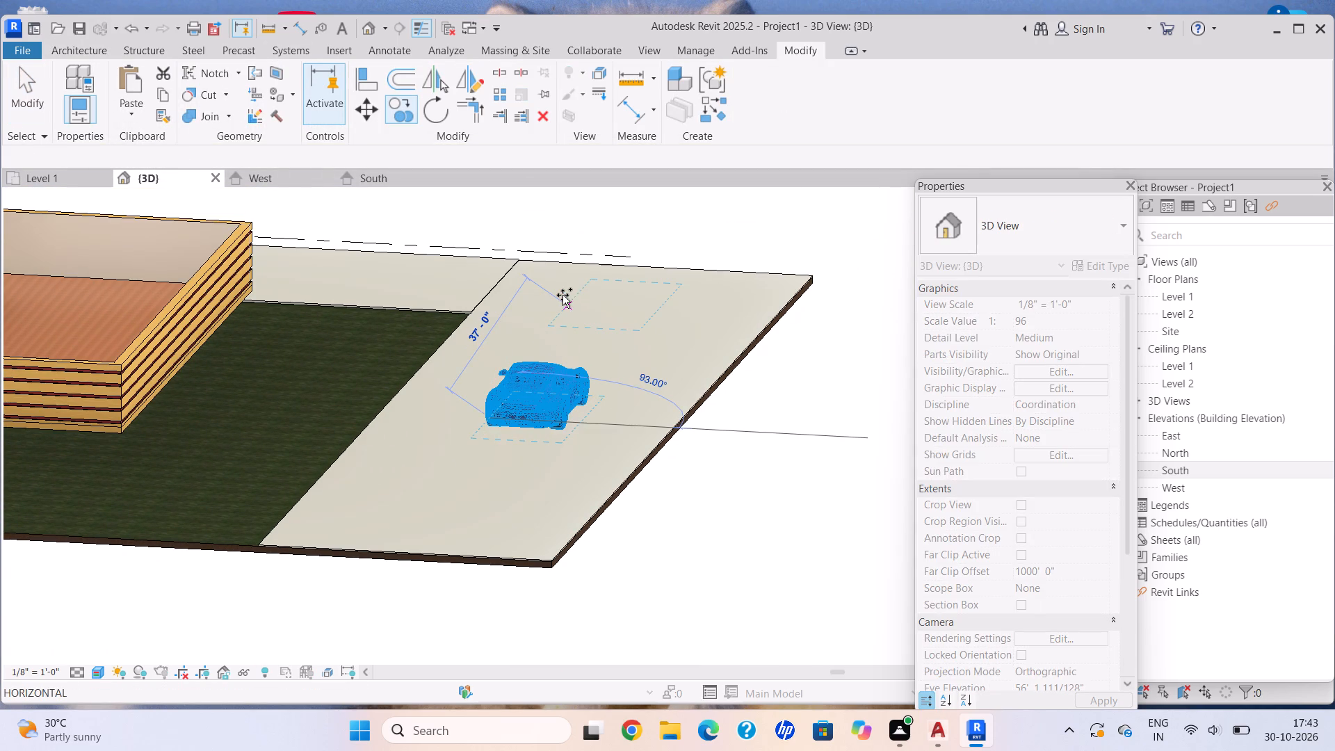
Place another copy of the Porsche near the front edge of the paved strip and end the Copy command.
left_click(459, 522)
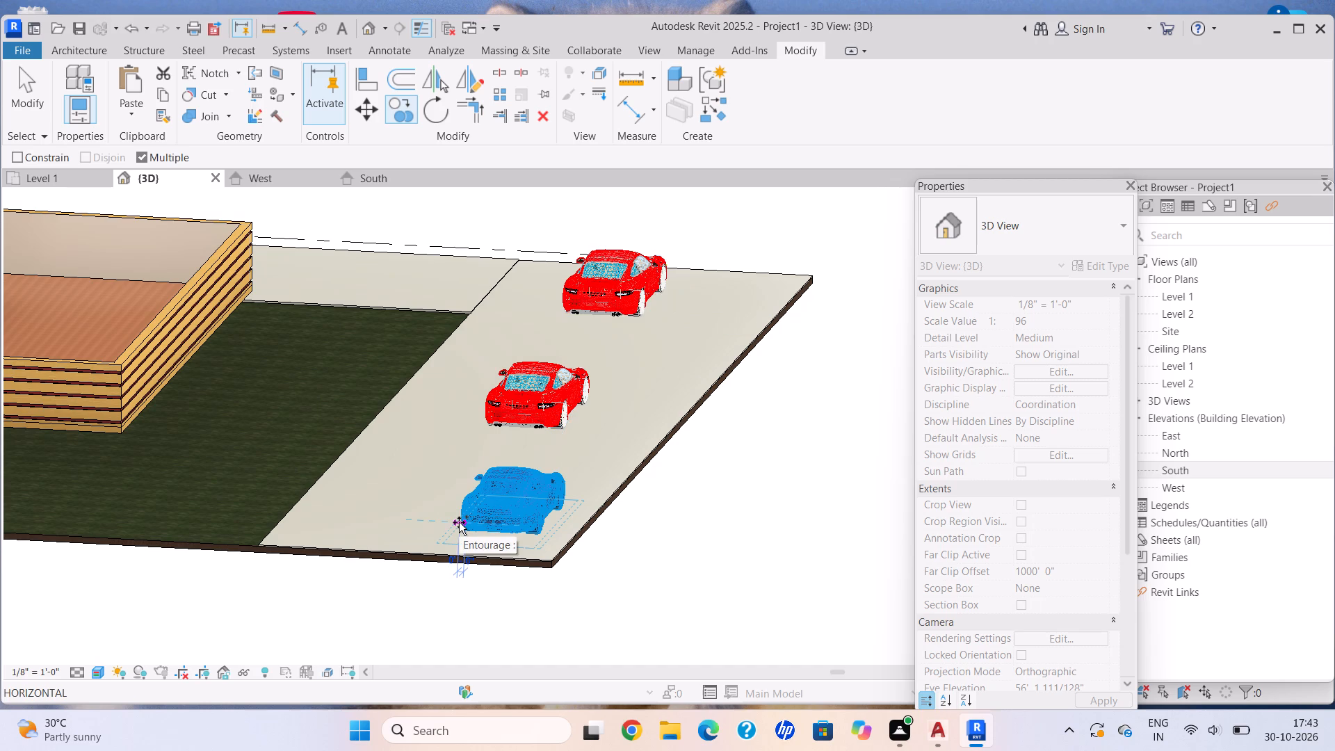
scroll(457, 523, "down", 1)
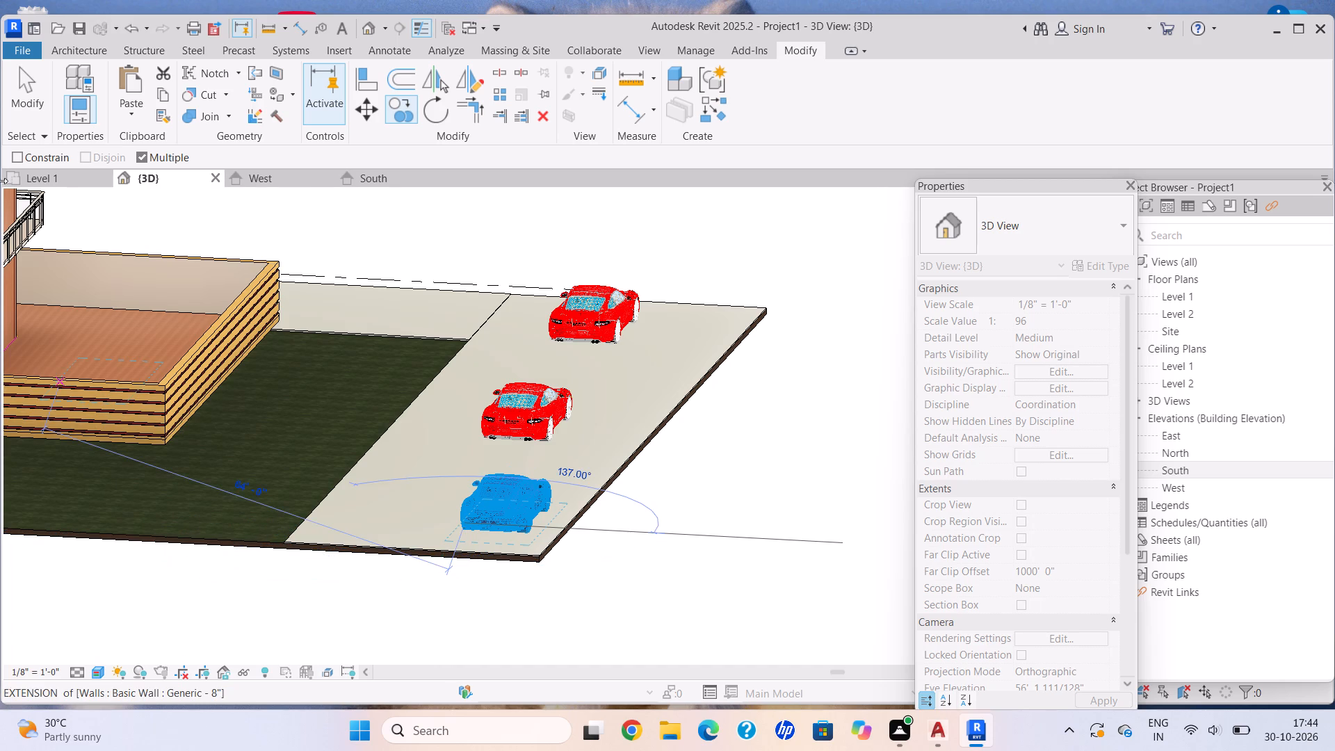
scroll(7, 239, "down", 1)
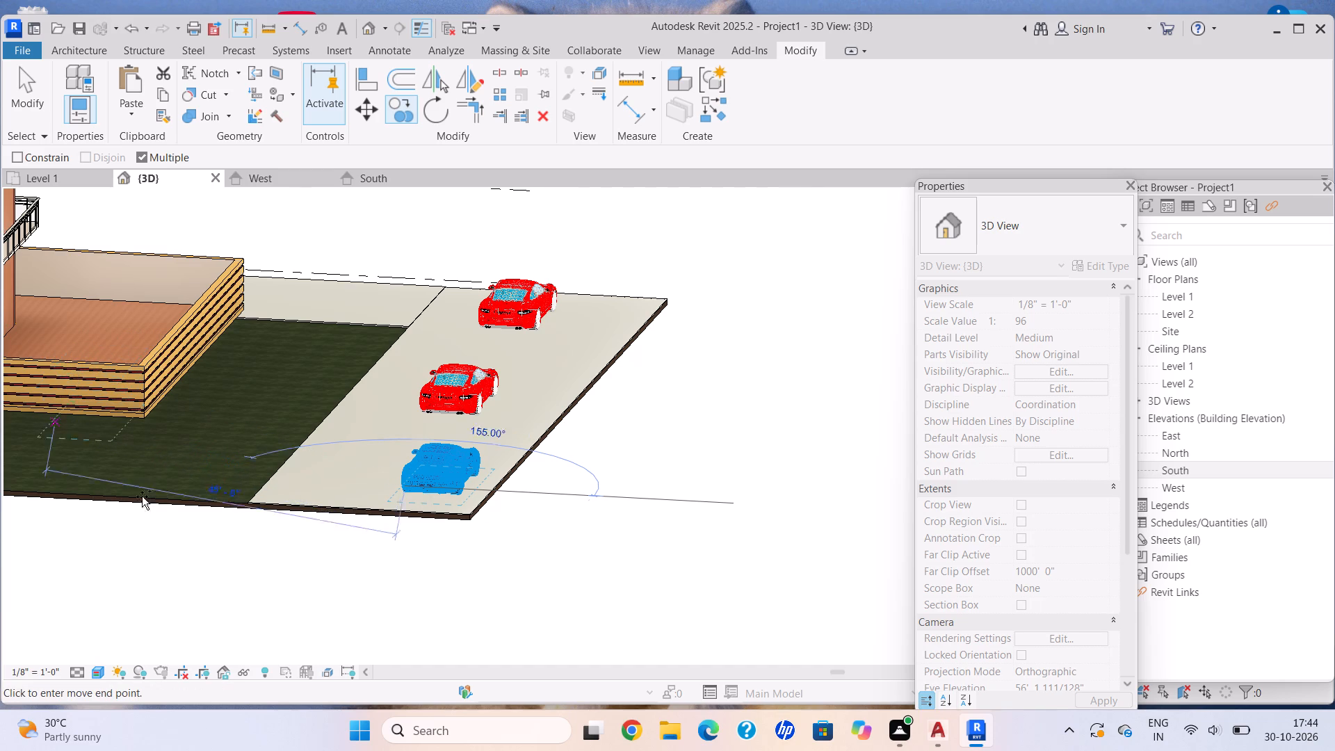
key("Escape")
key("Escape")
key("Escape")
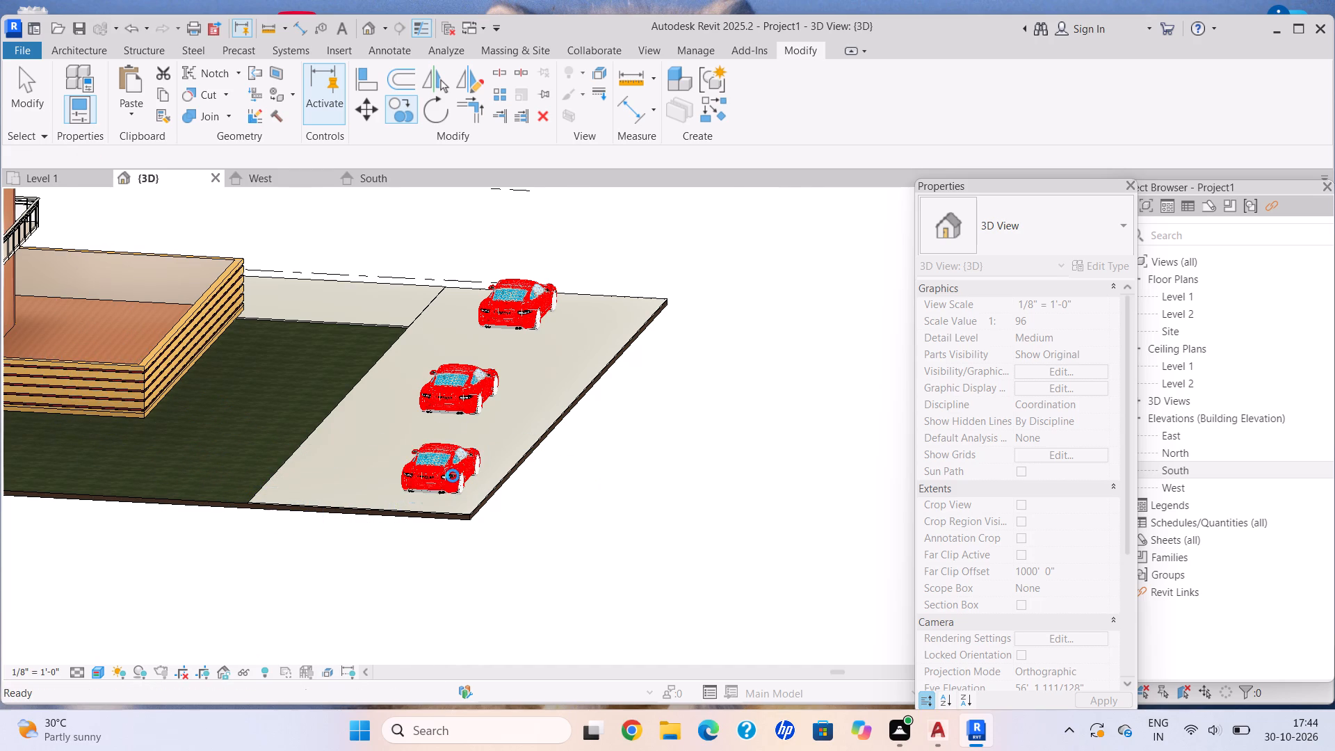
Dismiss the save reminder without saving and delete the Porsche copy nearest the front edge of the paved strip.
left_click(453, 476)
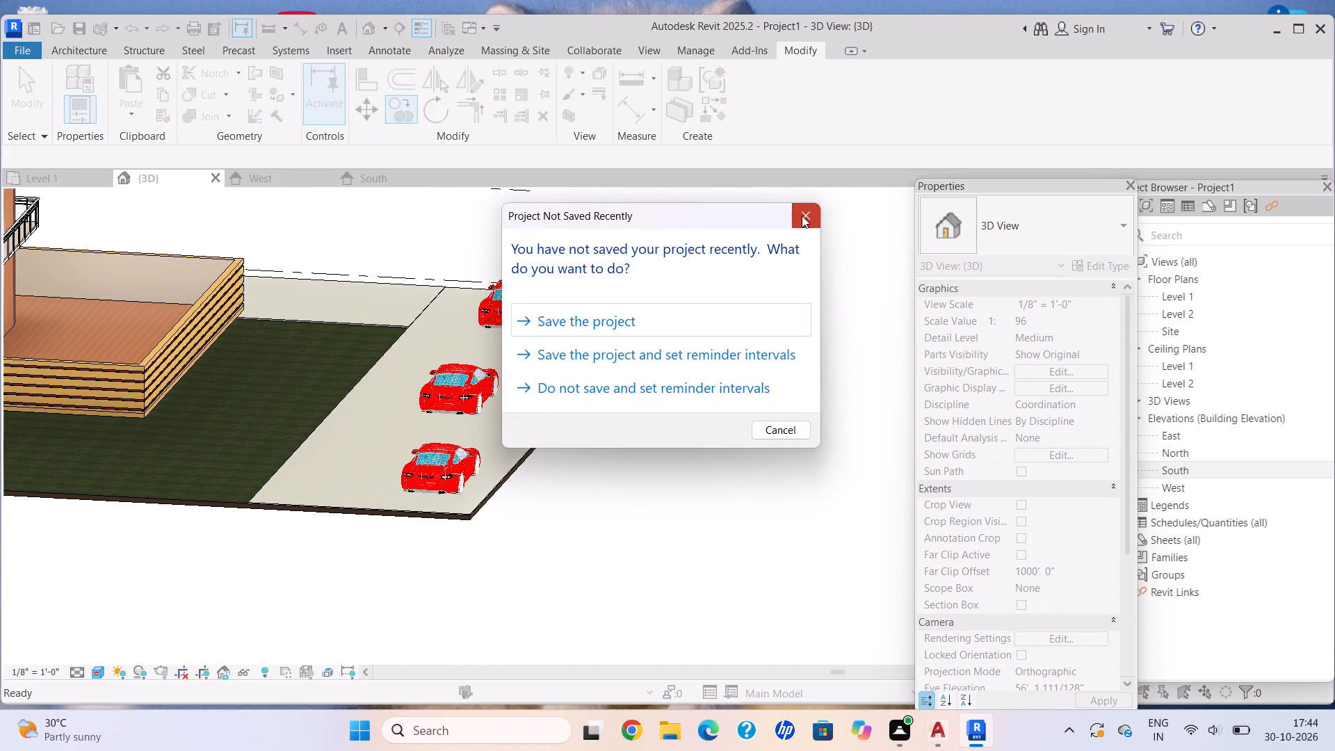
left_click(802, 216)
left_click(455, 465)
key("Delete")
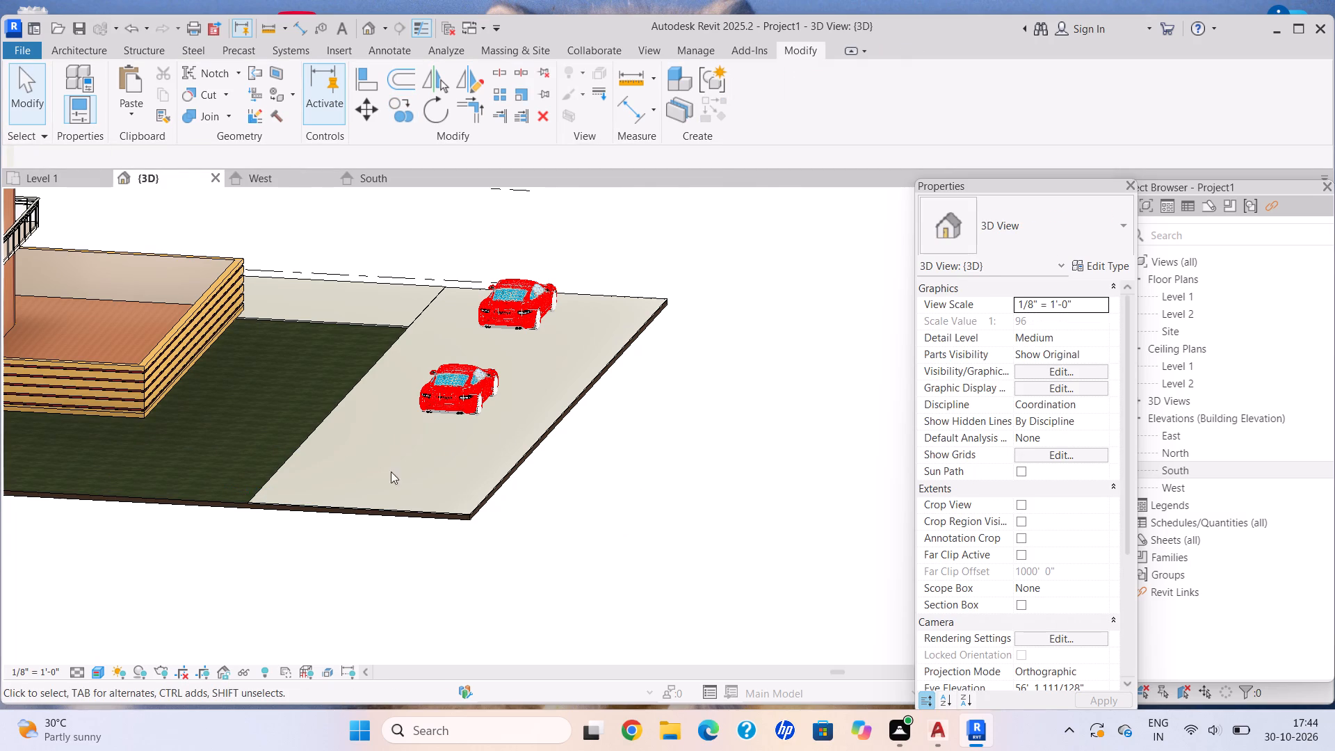
Change the Structure layer material of the compound wall's Generic - 8" type to Brick, Common.
middle_click_drag(330, 453, 53, 425)
scroll(70, 425, "down", 3)
middle_click_drag(70, 425, 161, 458)
middle_click_drag(164, 458, 186, 462)
scroll(66, 480, "up", 1)
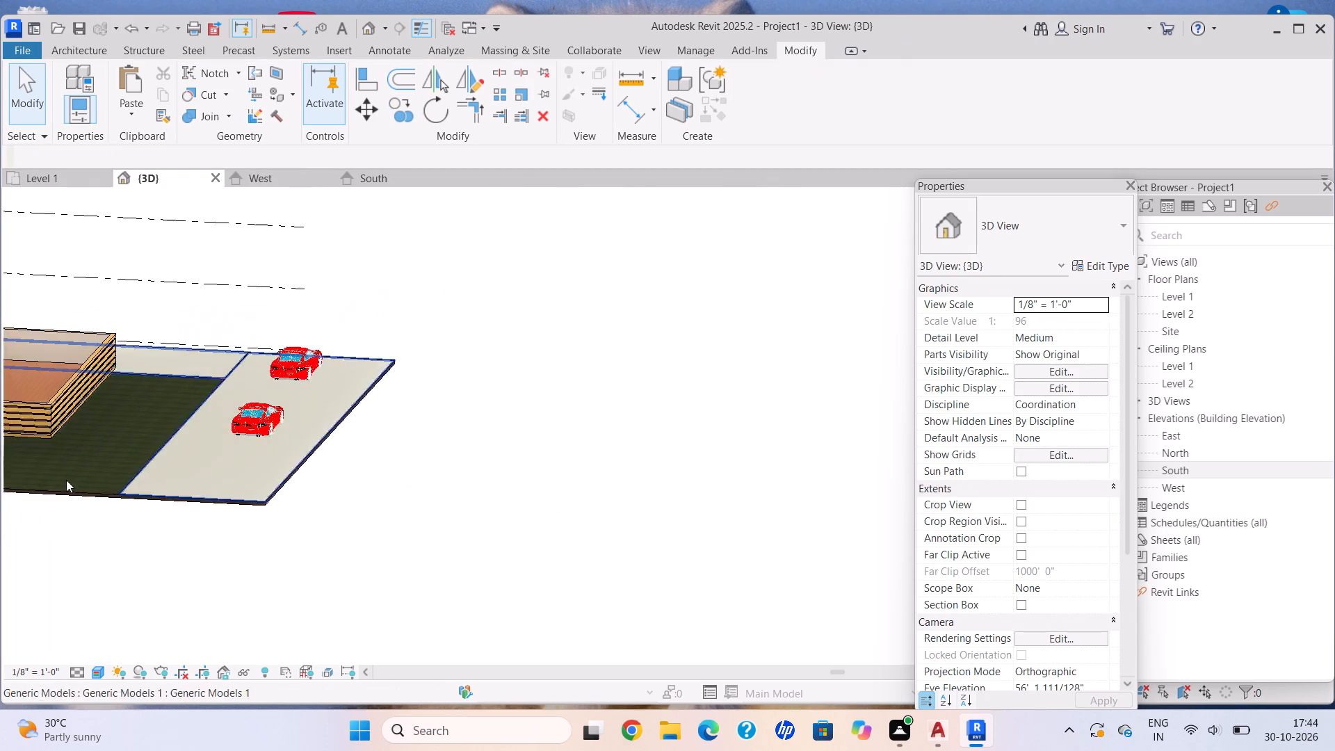
scroll(66, 480, "up", 1)
middle_click_drag(66, 480, 149, 477)
scroll(90, 398, "up", 10)
left_click(141, 348)
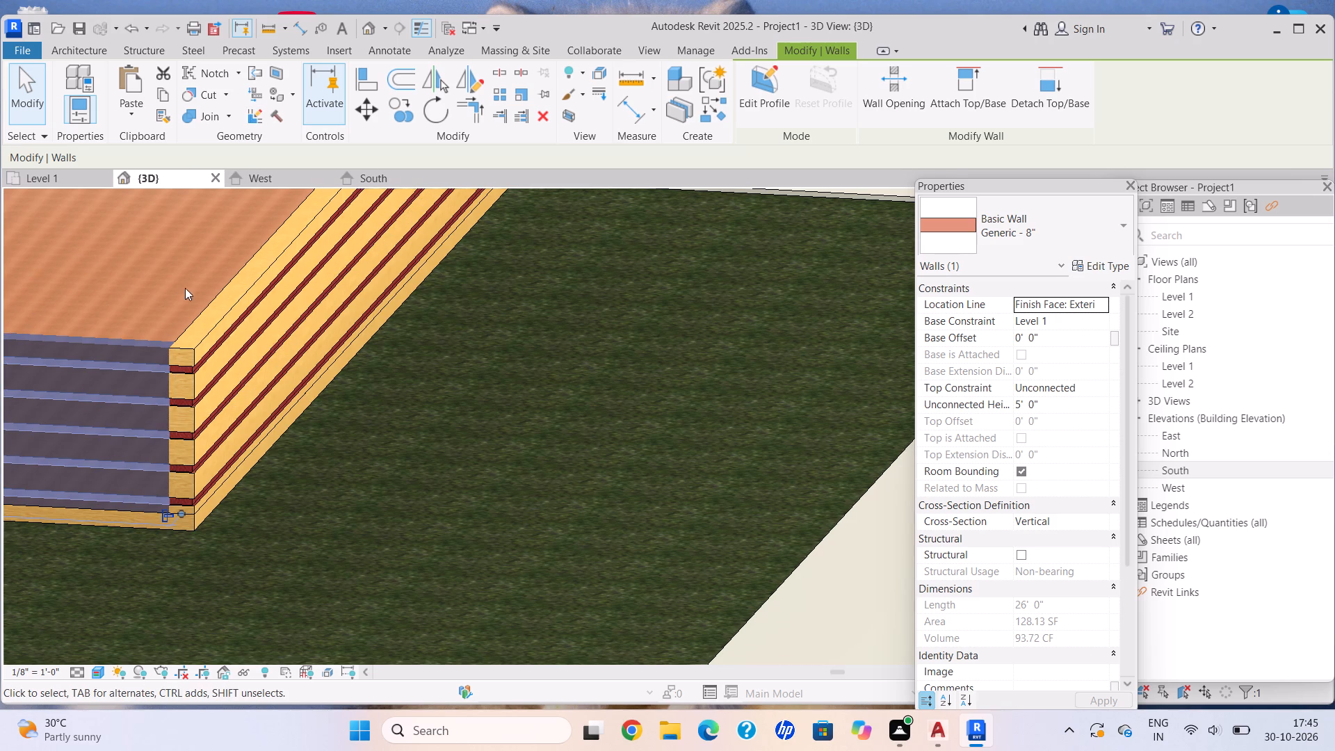
left_click(1086, 259)
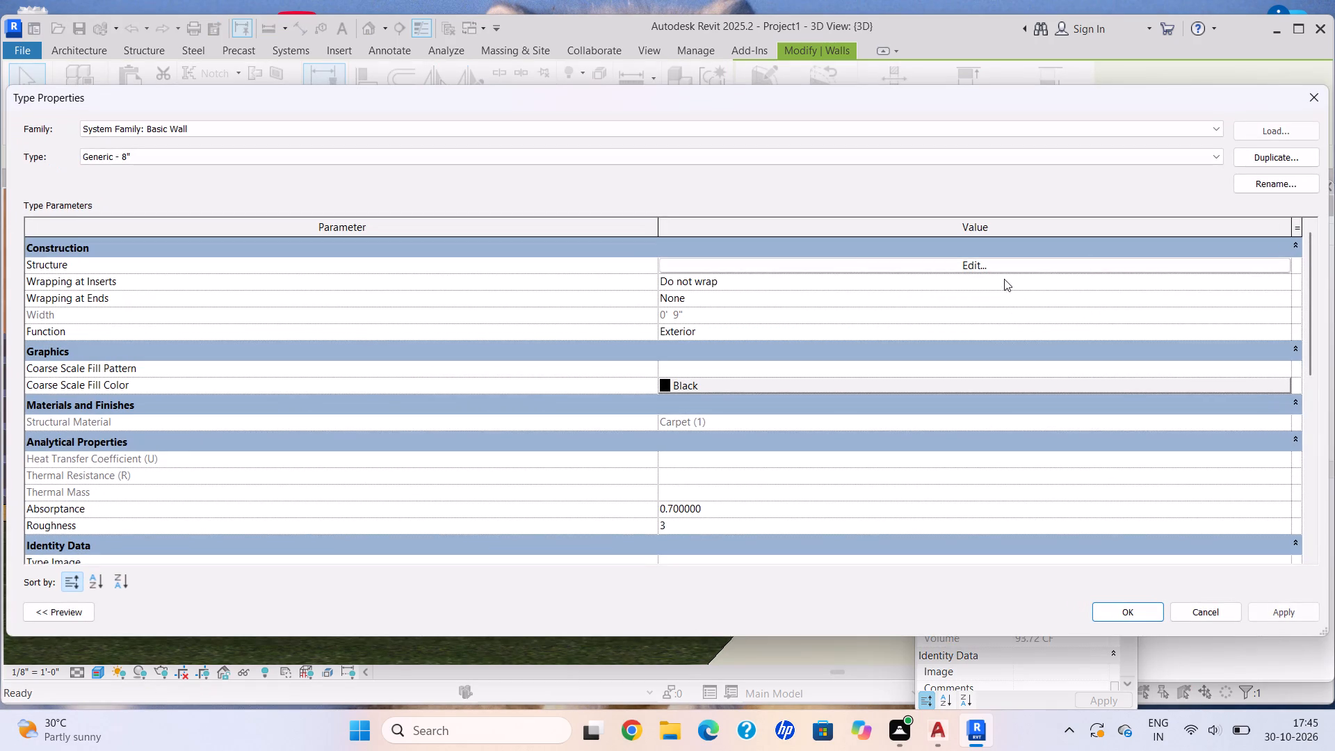
left_click(970, 266)
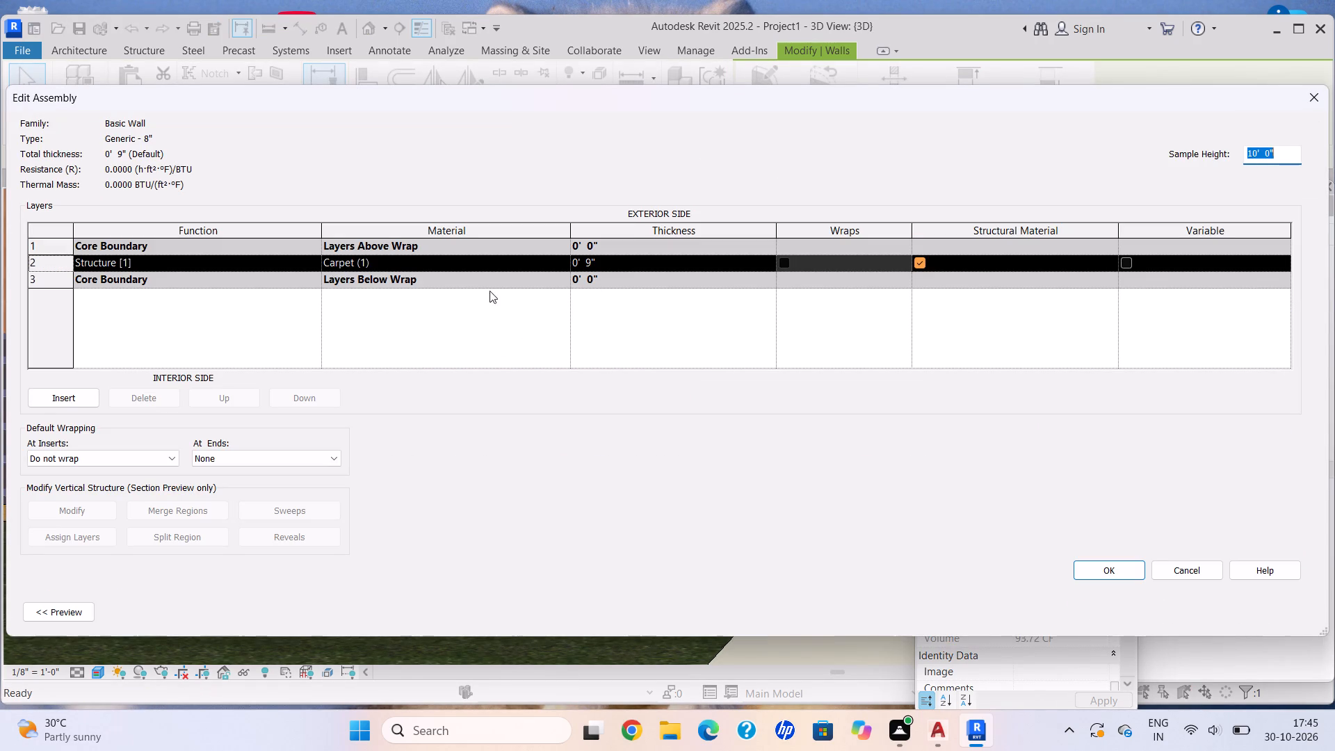
left_click(561, 264)
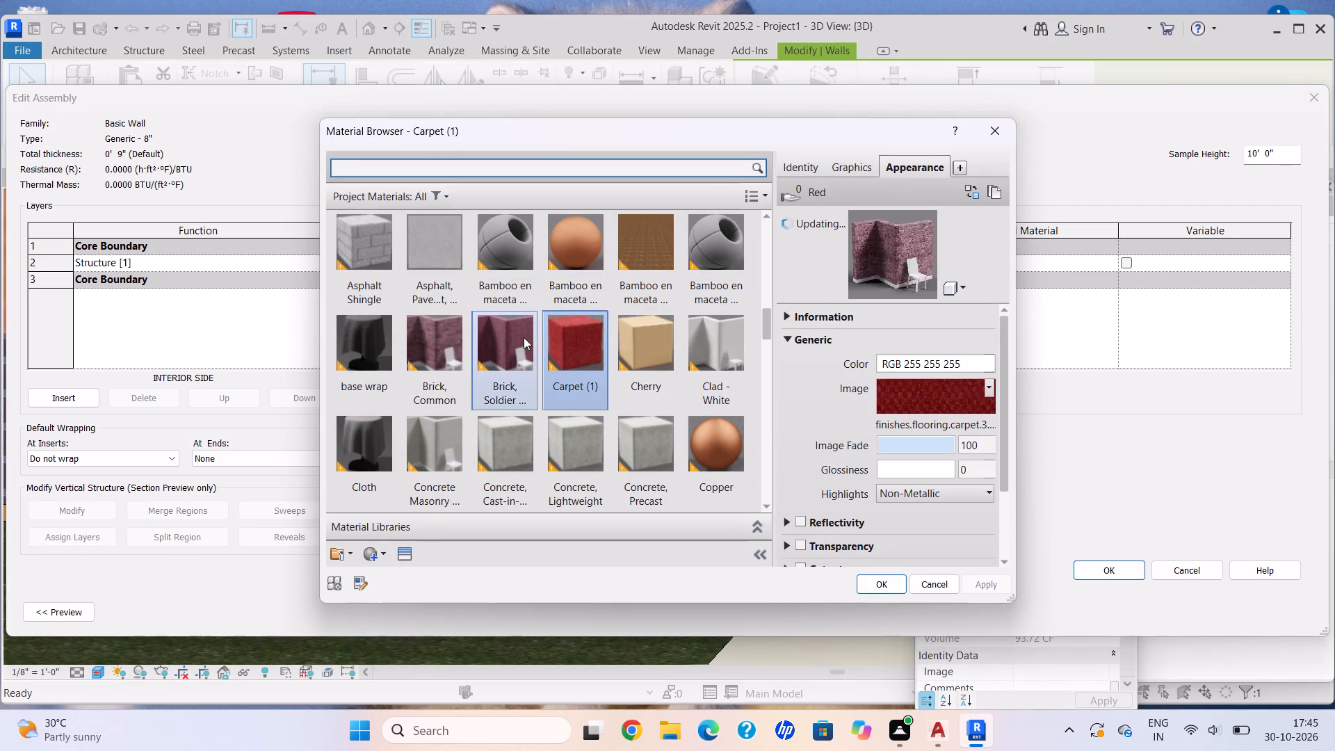
left_click(434, 337)
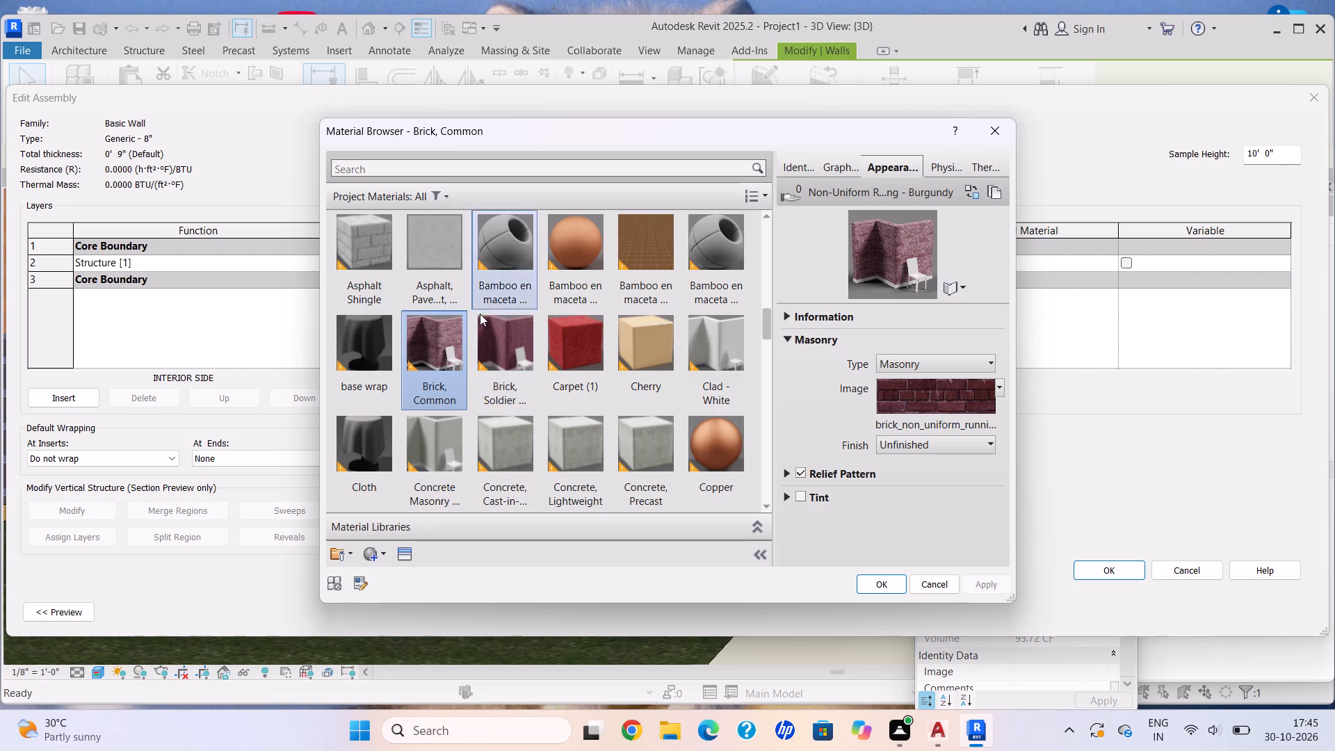
left_click(437, 347)
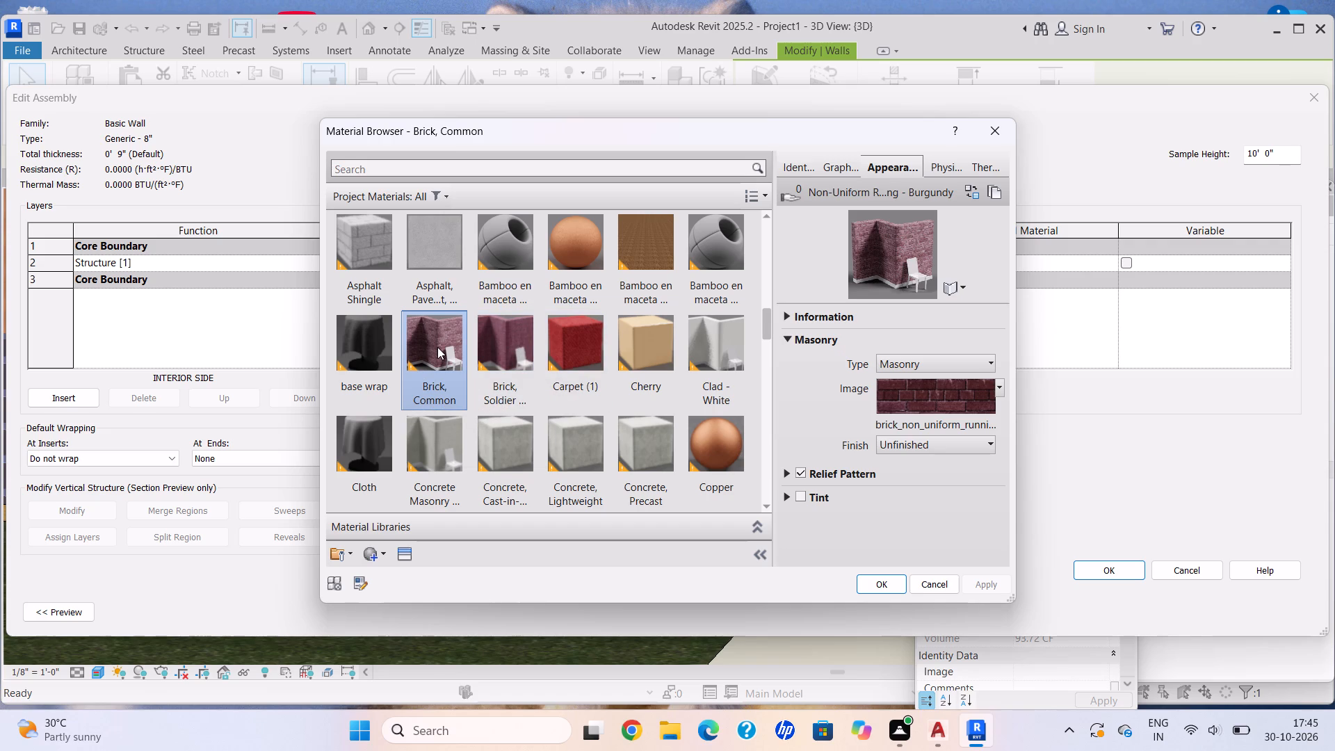
left_click(873, 583)
left_click(1119, 571)
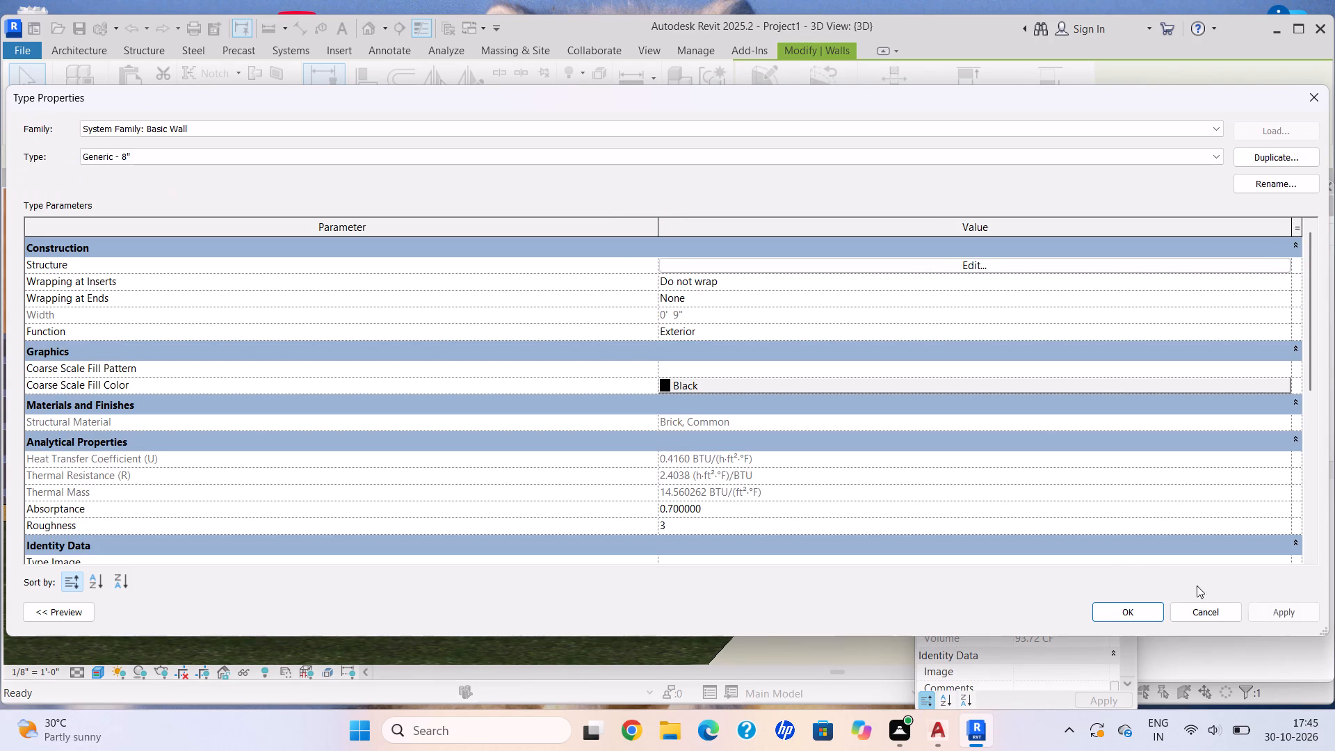
left_click(1272, 617)
left_click(1132, 620)
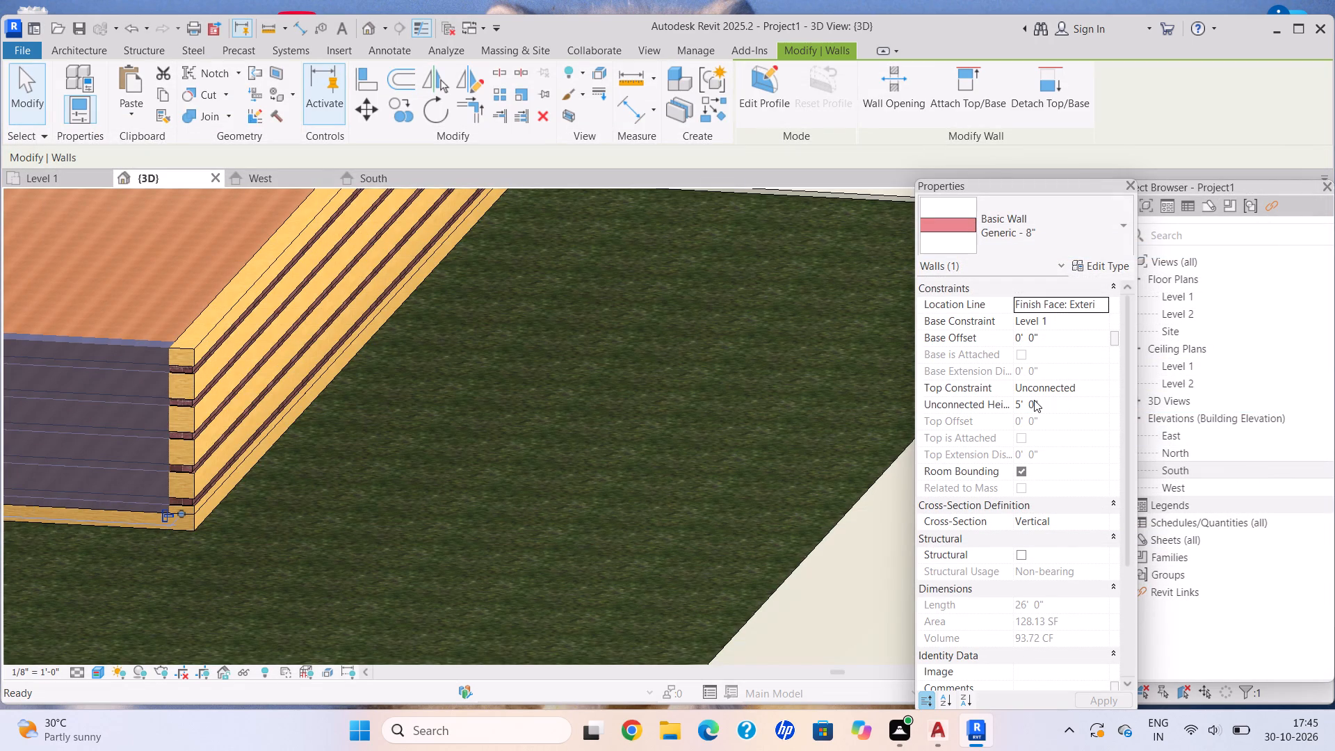
Examine the brick bands along the front and corner of the compound wall.
scroll(253, 419, "down", 3)
middle_click_drag(254, 419, 615, 487)
scroll(594, 487, "up", 1)
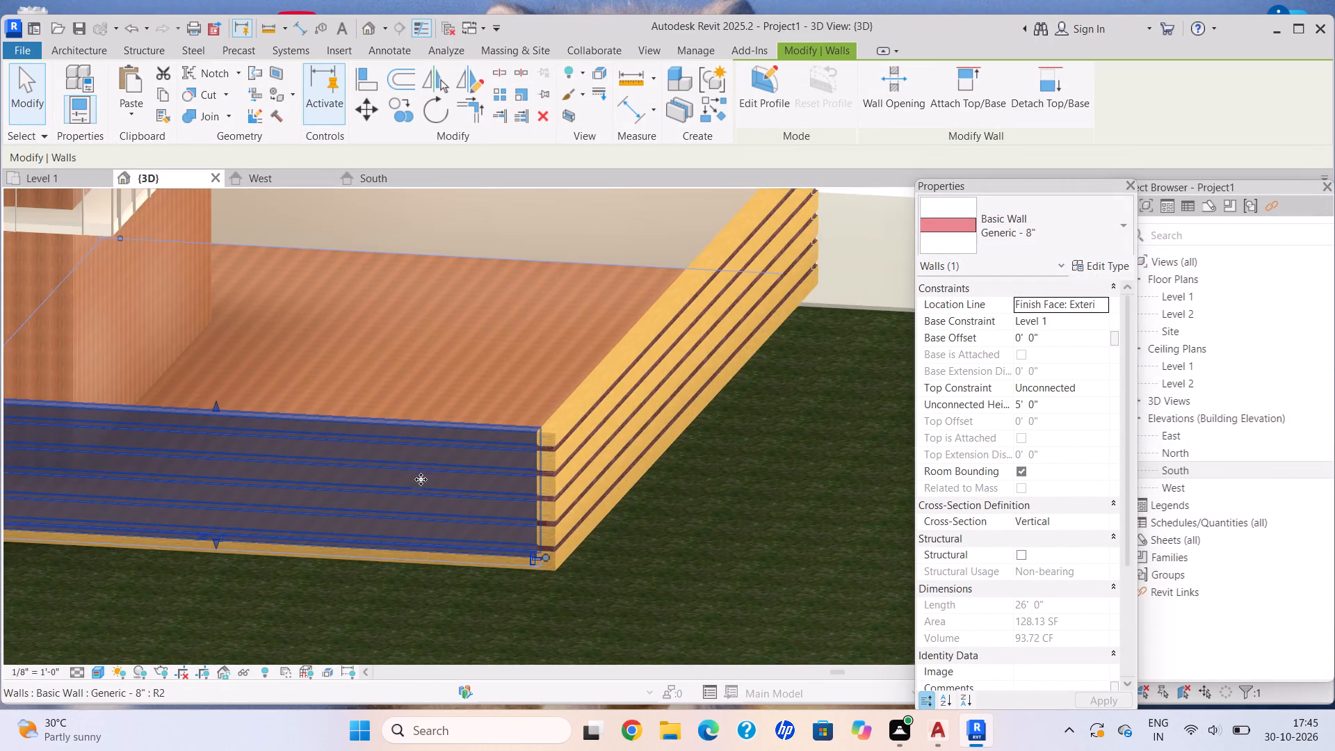
middle_click_drag(426, 476, 636, 476)
key("Escape")
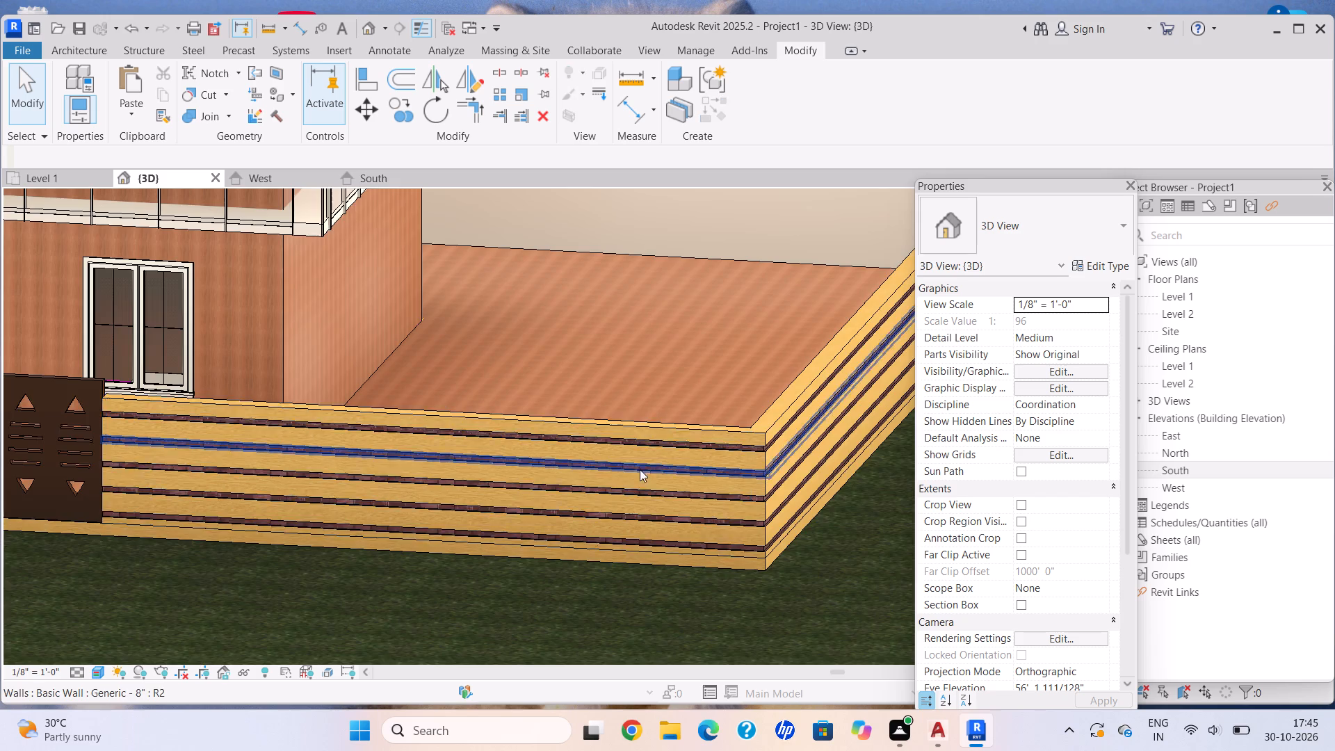
scroll(640, 468, "up", 9)
scroll(698, 508, "down", 4)
middle_click_drag(688, 500, 468, 378)
scroll(468, 378, "down", 1)
scroll(553, 399, "down", 3)
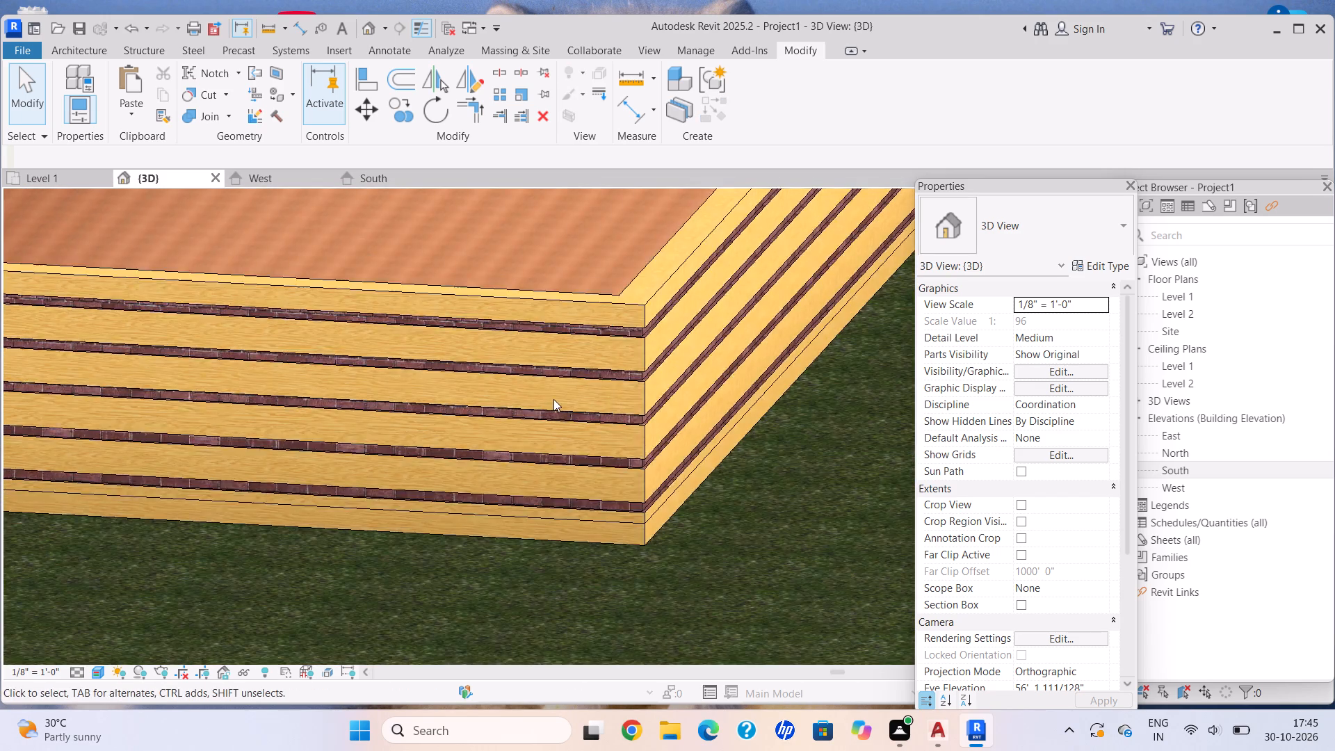
middle_click(556, 400)
middle_click_drag(556, 403, 576, 481)
scroll(592, 364, "up", 9)
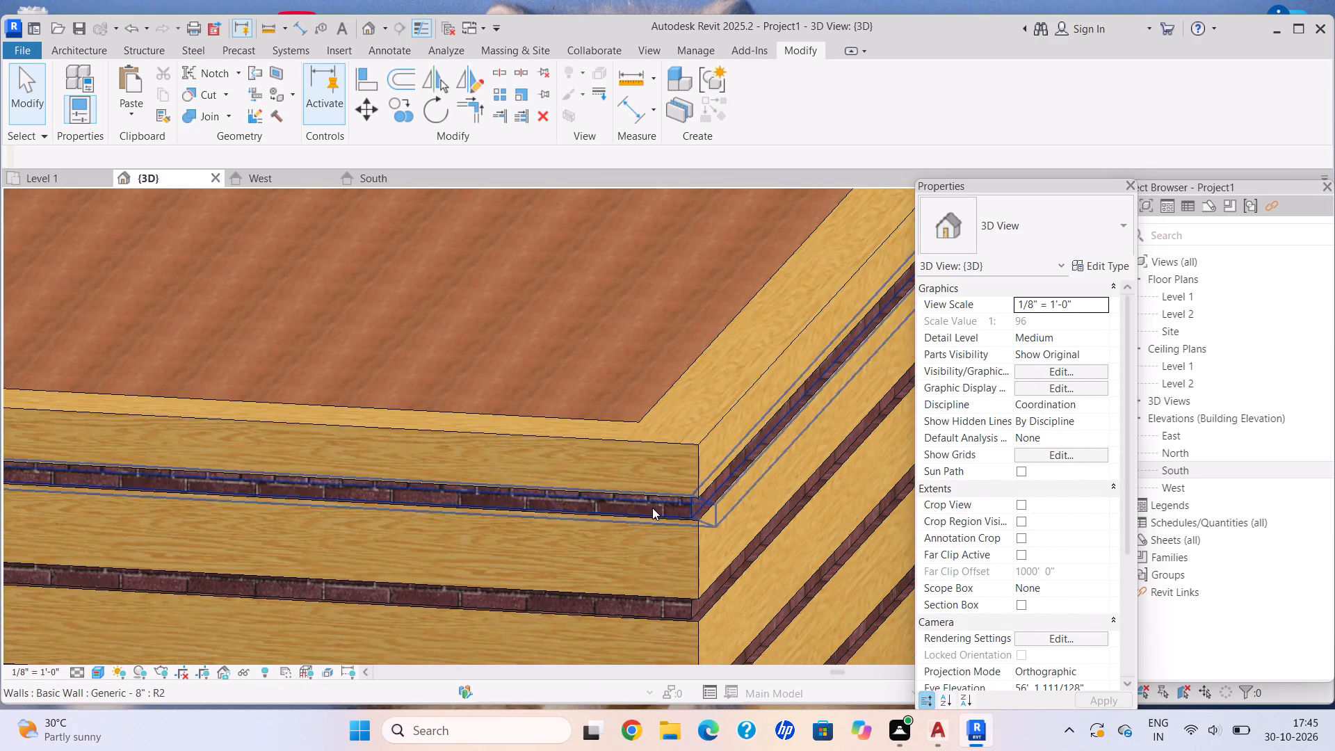
Examine the brick bands at the corner of the compound wall and the ground-floor side of the house.
scroll(669, 510, "up", 17)
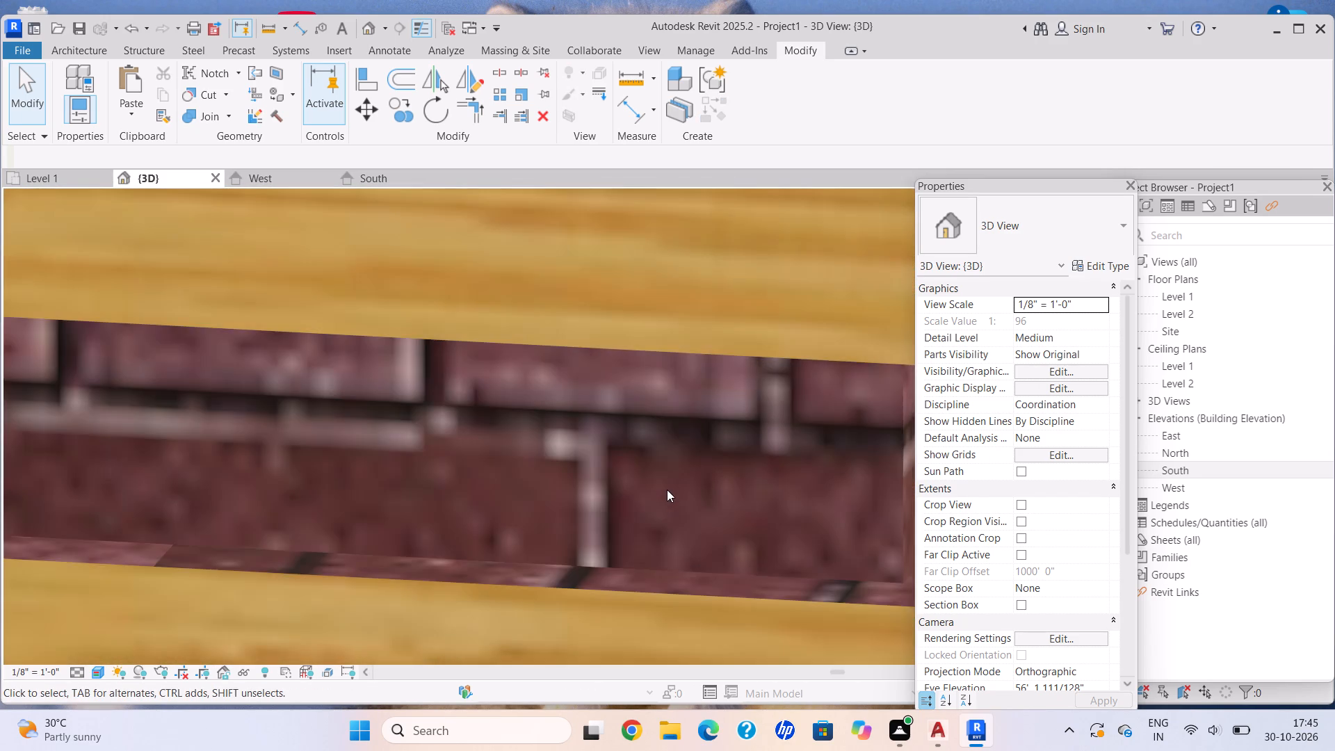
scroll(667, 488, "down", 20)
scroll(667, 488, "down", 2)
middle_click_drag(656, 478, 518, 455)
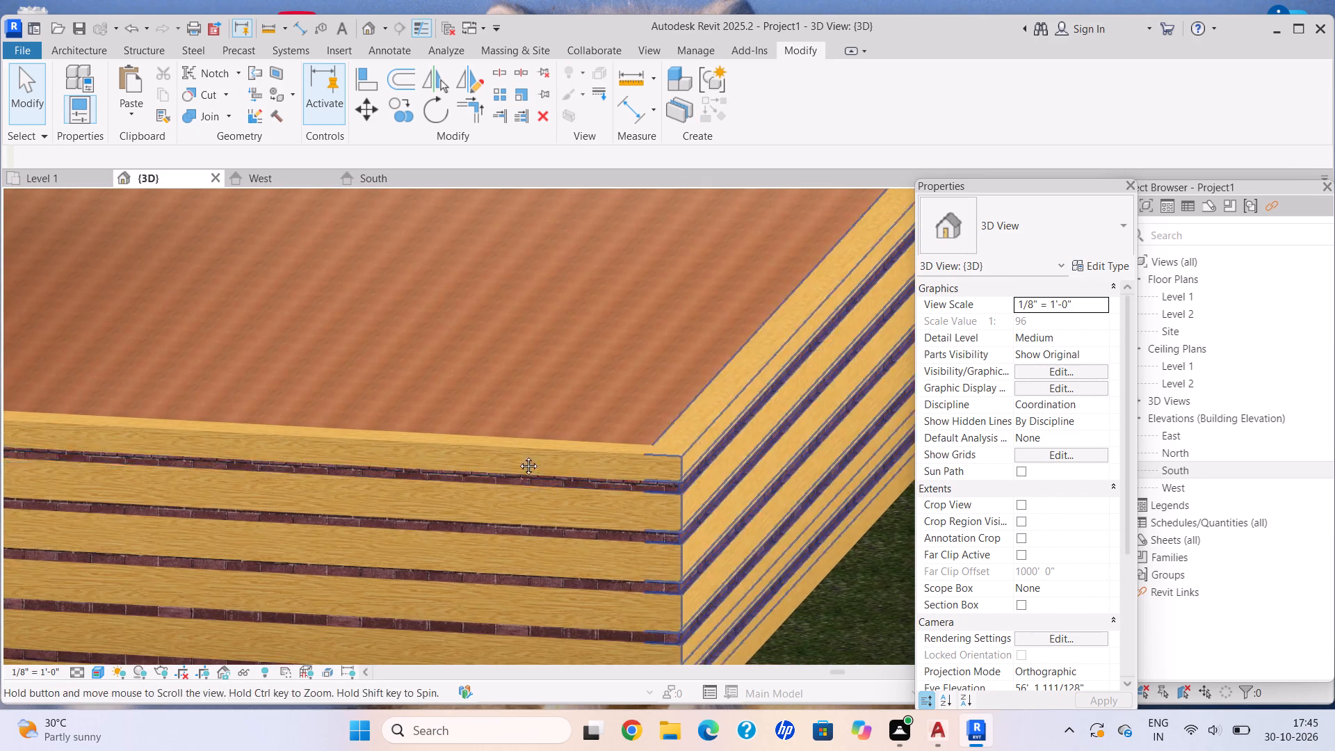
middle_click_drag(518, 455, 534, 455)
left_click(570, 422)
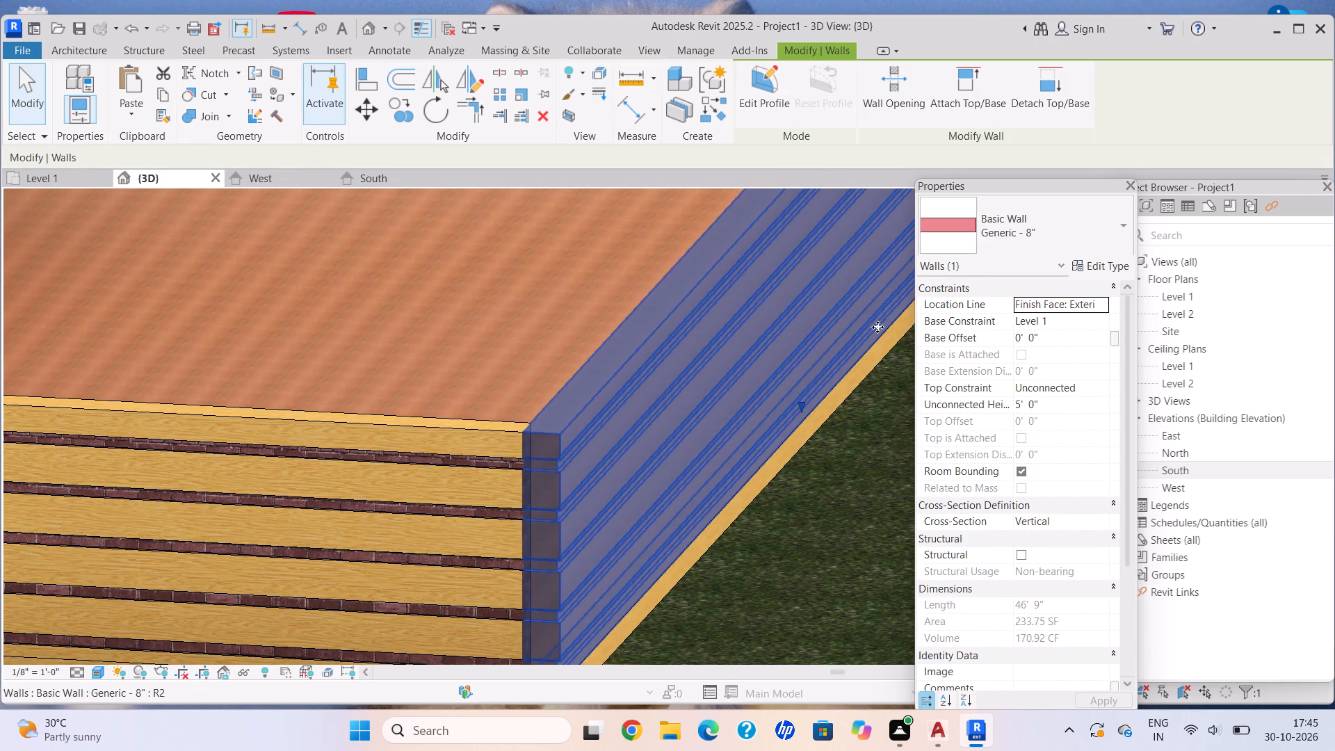
scroll(607, 450, "down", 11)
scroll(362, 418, "down", 2)
middle_click_drag(362, 418, 423, 474)
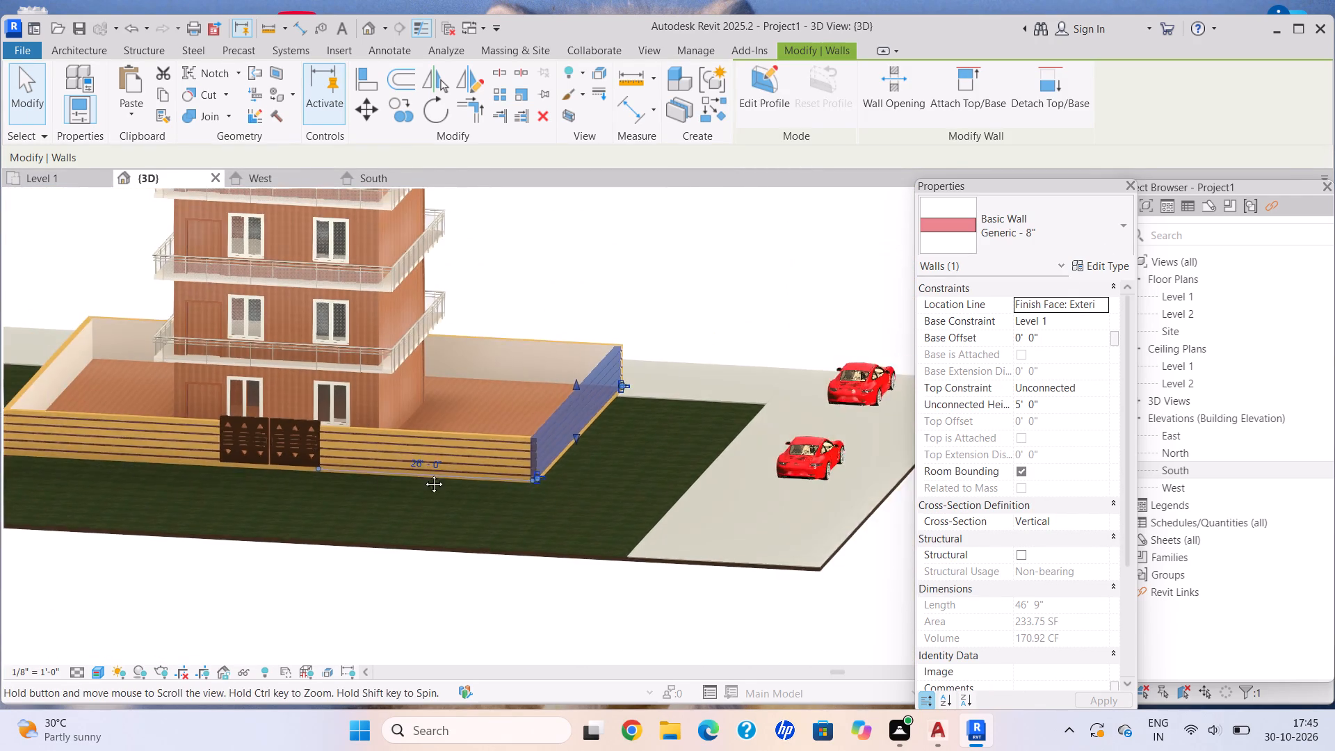
middle_click_drag(423, 474, 435, 489)
scroll(347, 417, "up", 6)
middle_click_drag(479, 516, 183, 508)
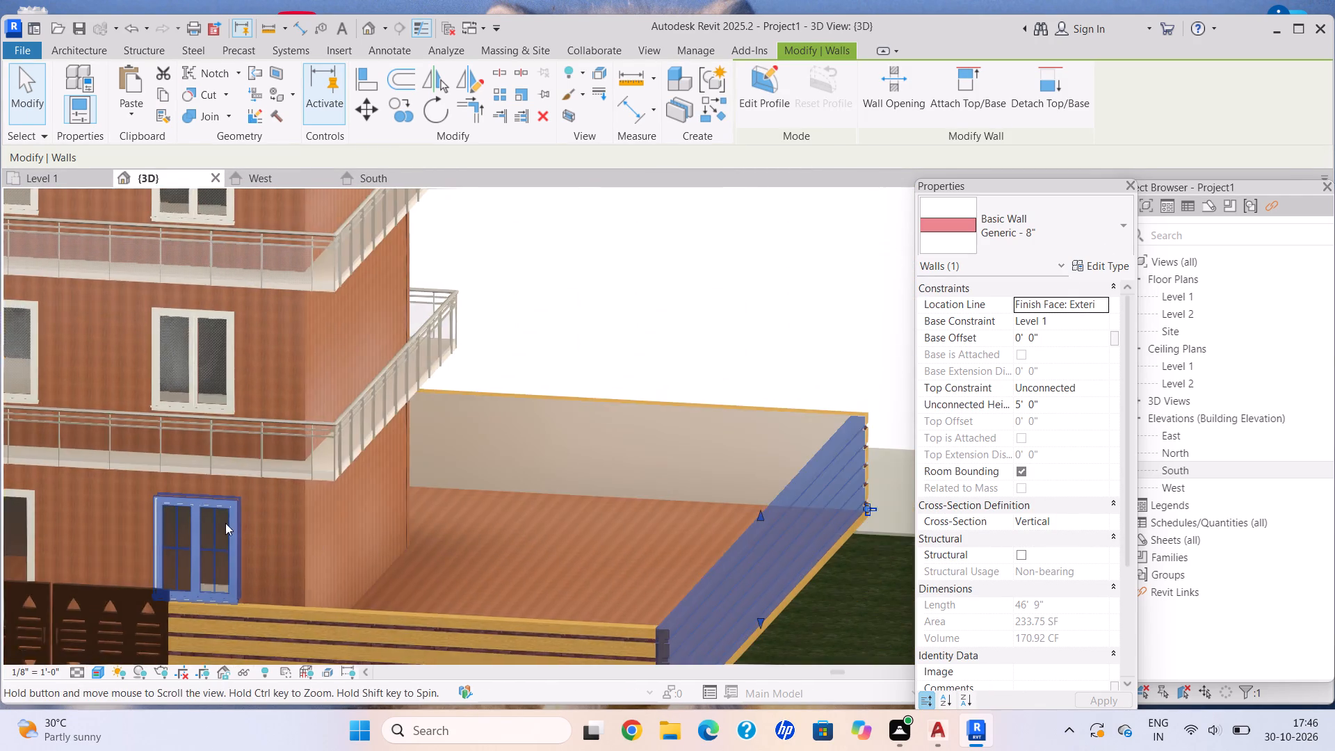
scroll(316, 538, "up", 4)
left_click(270, 538)
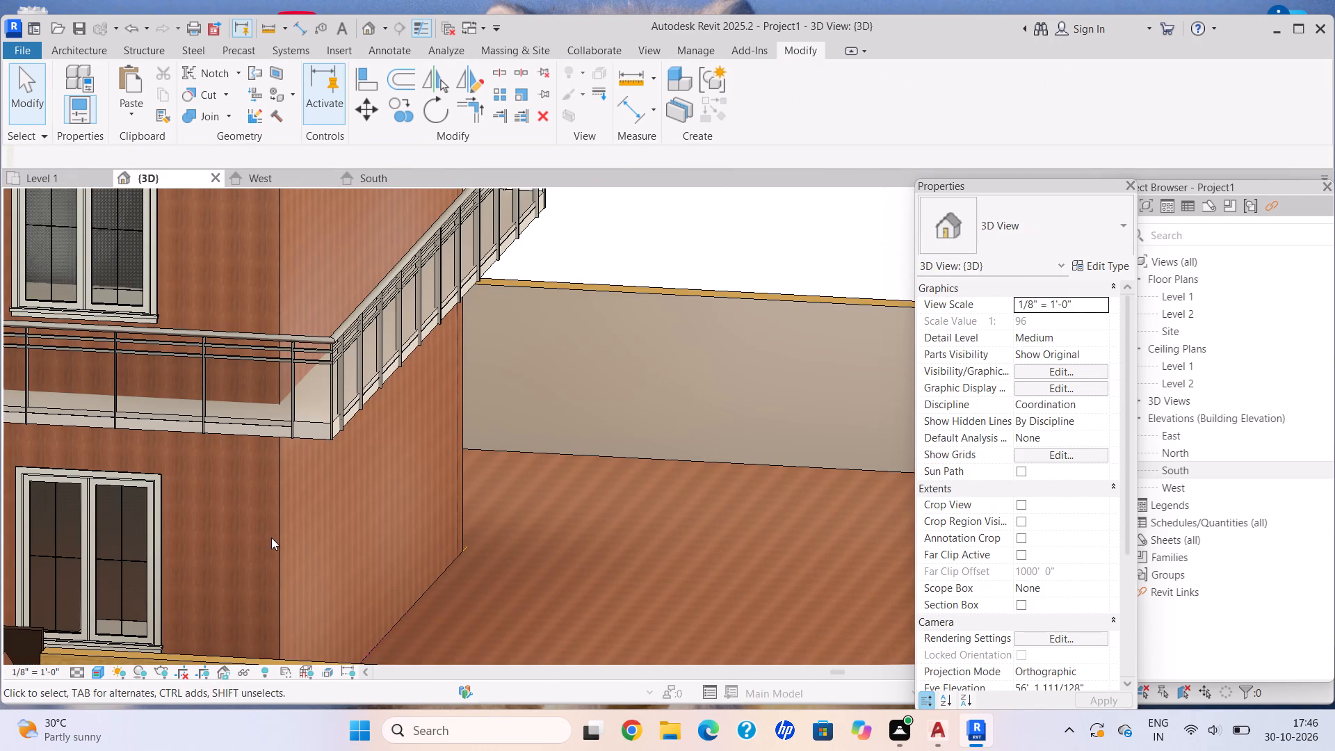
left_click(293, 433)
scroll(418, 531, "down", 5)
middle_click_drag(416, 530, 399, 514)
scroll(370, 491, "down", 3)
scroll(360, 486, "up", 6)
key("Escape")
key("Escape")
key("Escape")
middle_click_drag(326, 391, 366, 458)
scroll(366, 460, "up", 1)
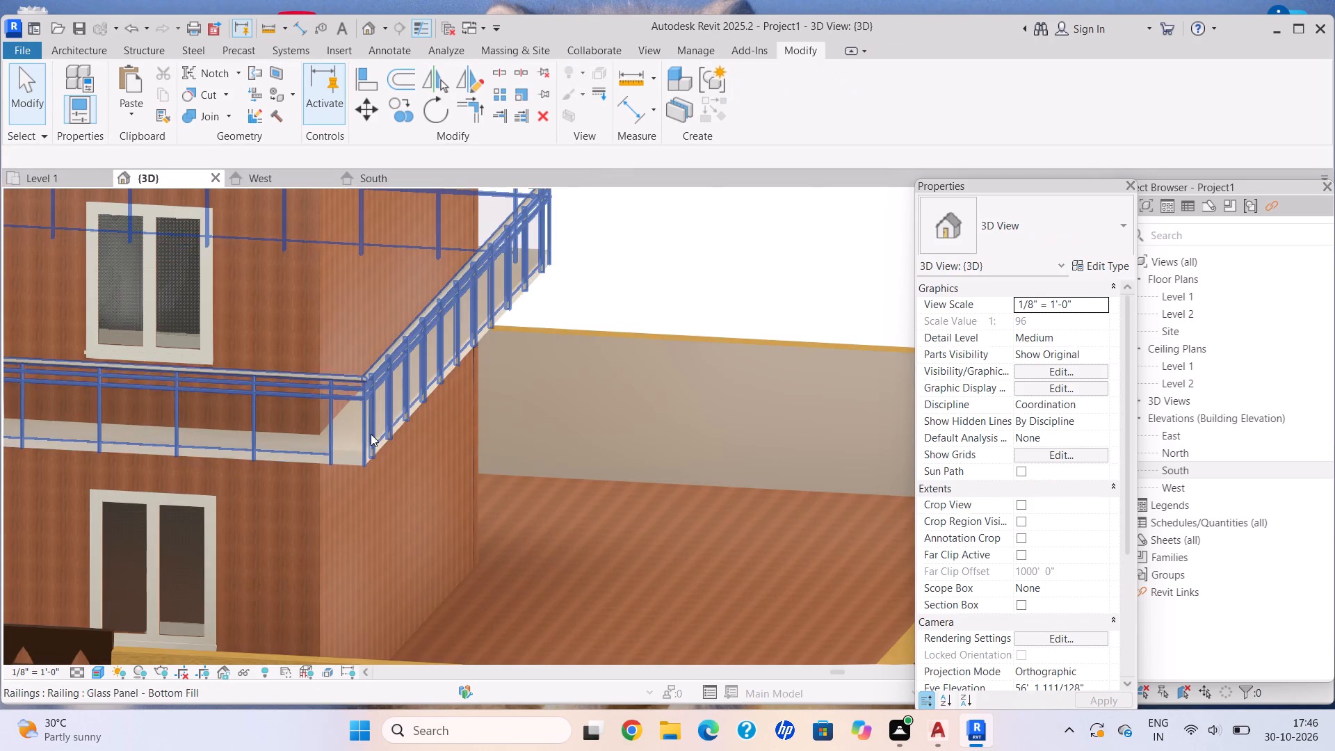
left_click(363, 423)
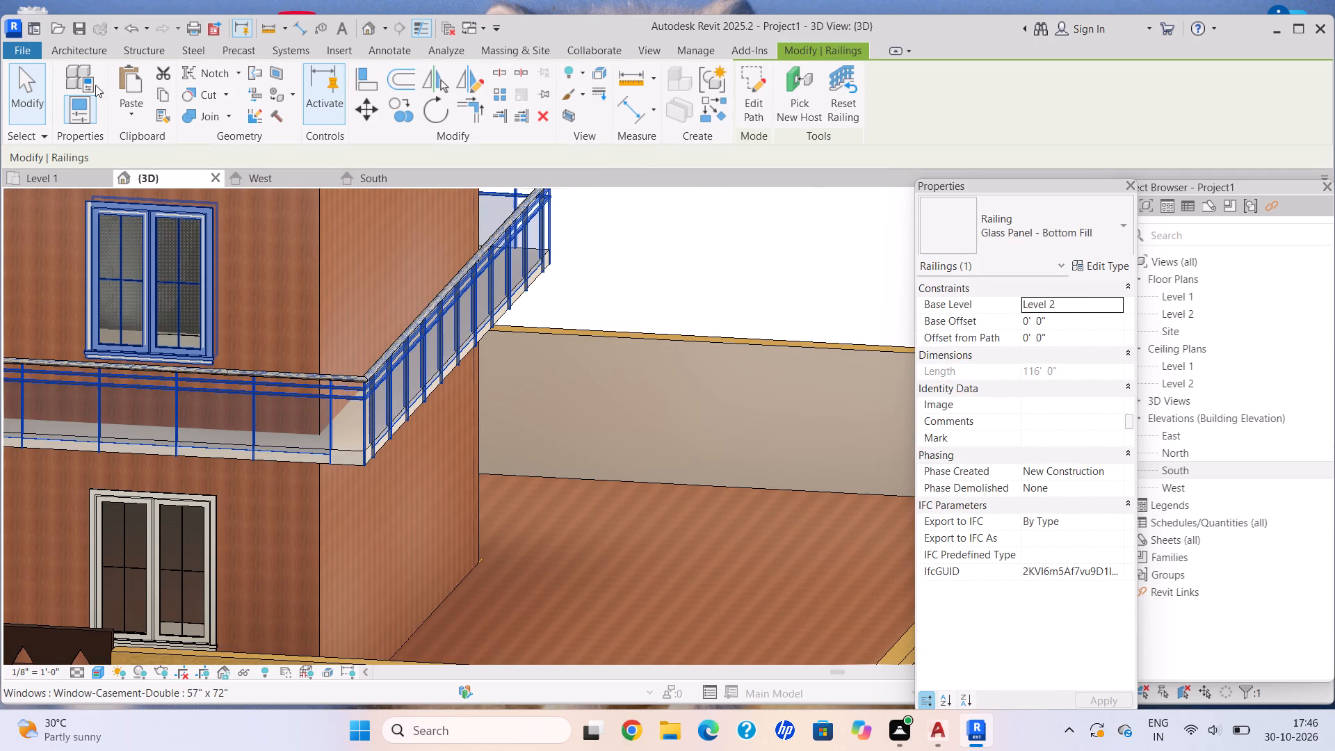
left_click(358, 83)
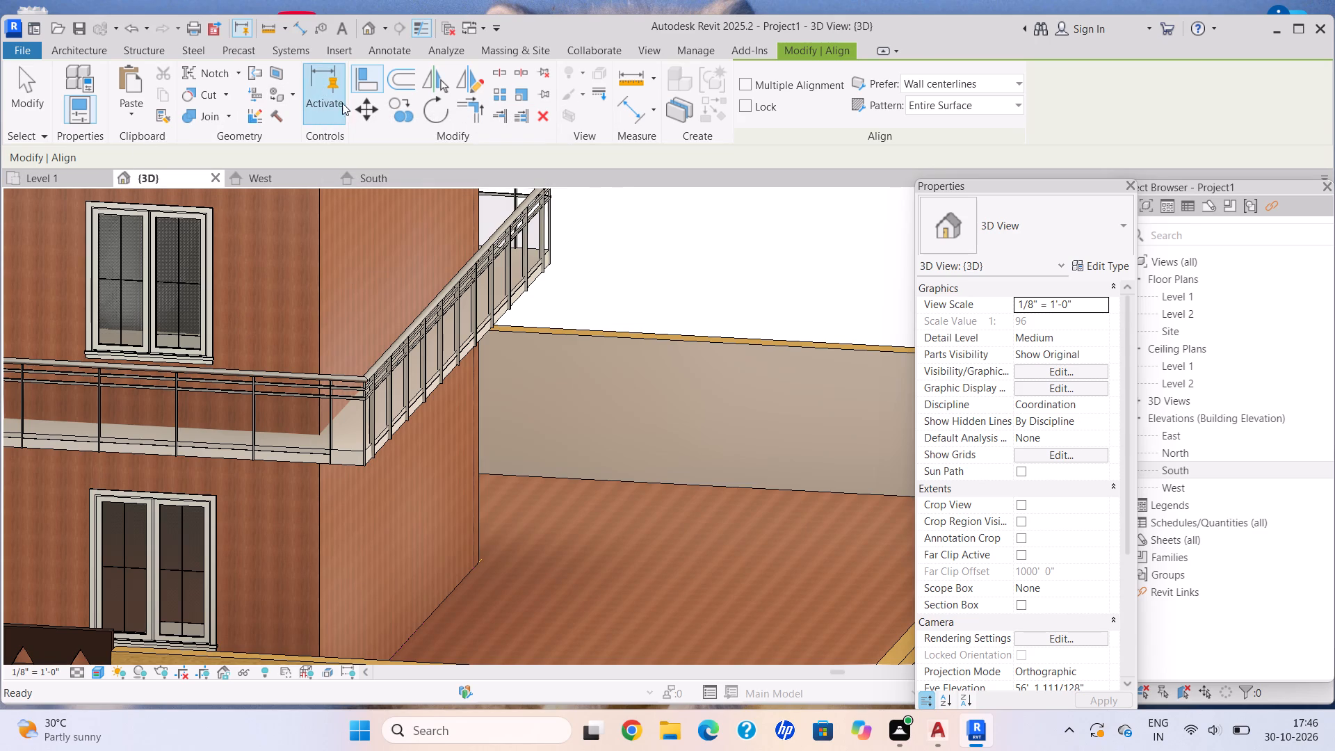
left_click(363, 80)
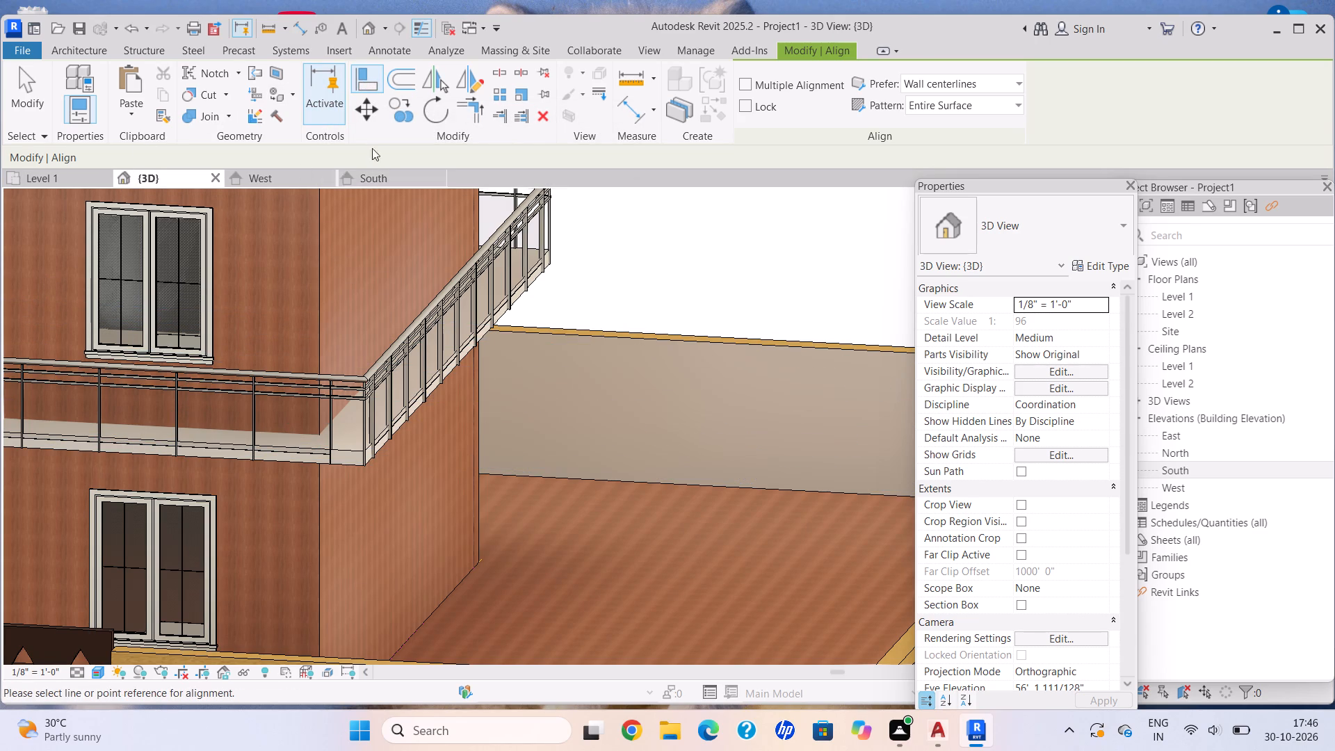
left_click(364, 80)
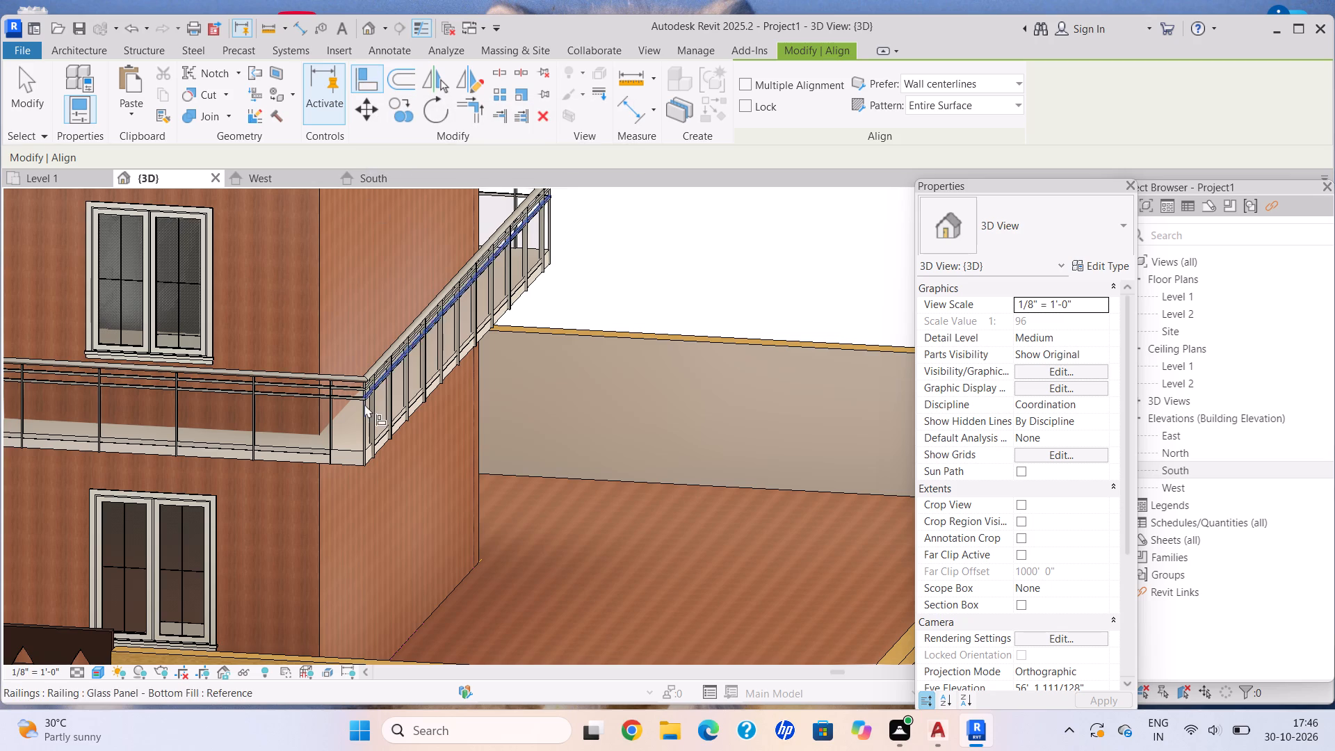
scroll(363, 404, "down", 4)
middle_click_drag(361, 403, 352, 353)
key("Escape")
Align the base of the Level 2 Glass Panel - Bottom Fill railing with the top face of its balcony slab.
left_click(359, 330)
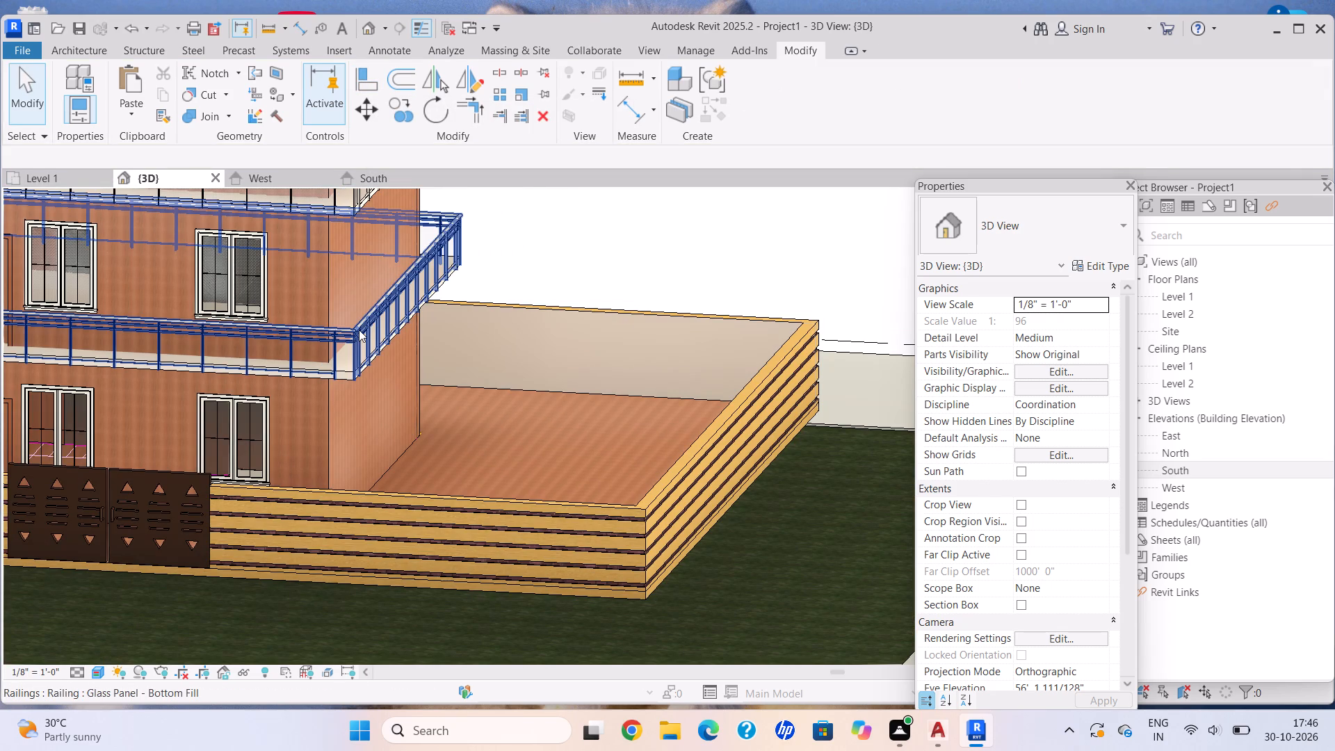
left_click(362, 79)
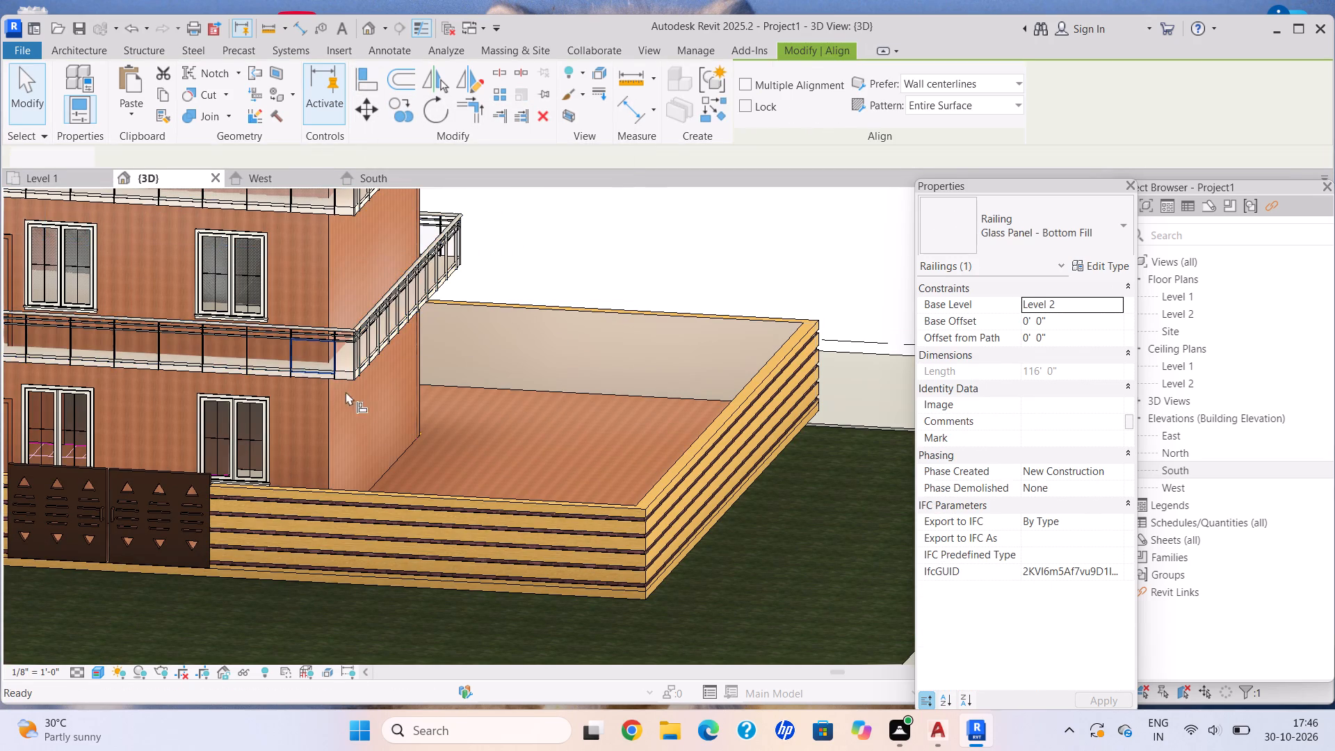
scroll(352, 399, "up", 10)
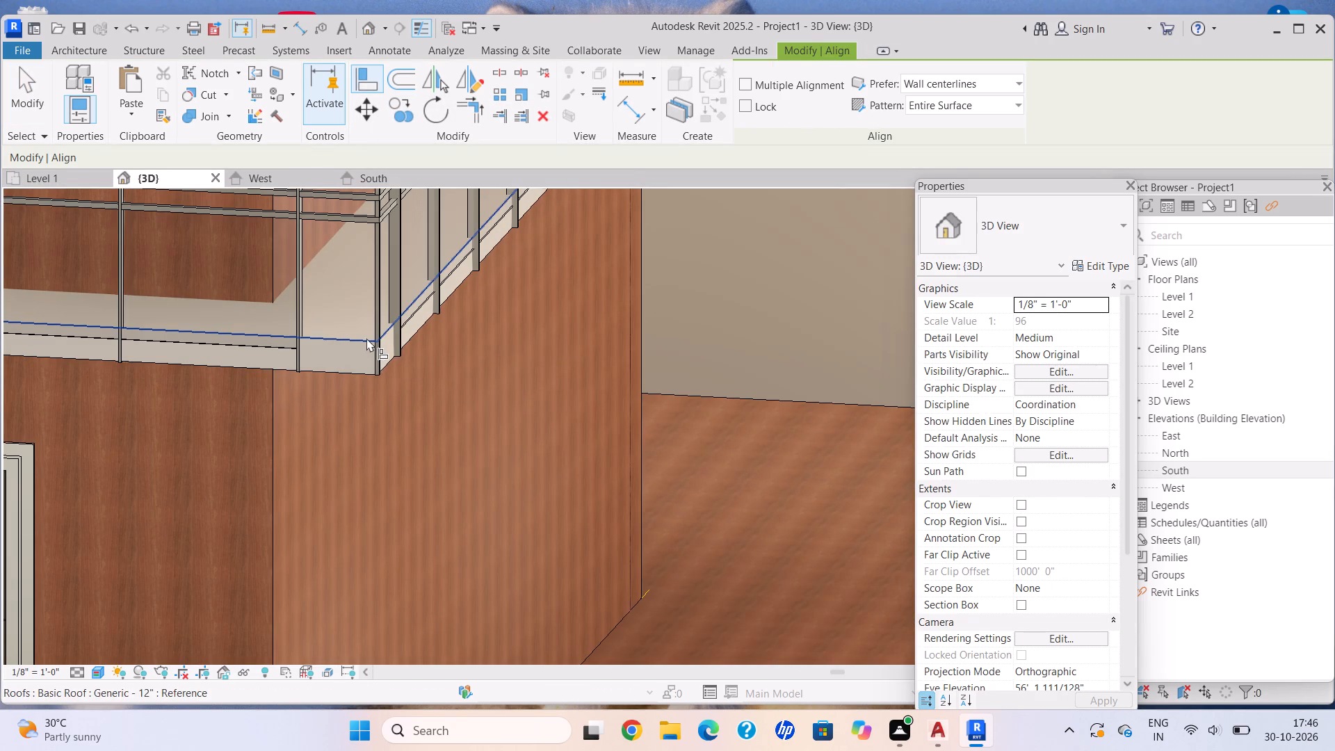
left_click(371, 338)
left_click(379, 372)
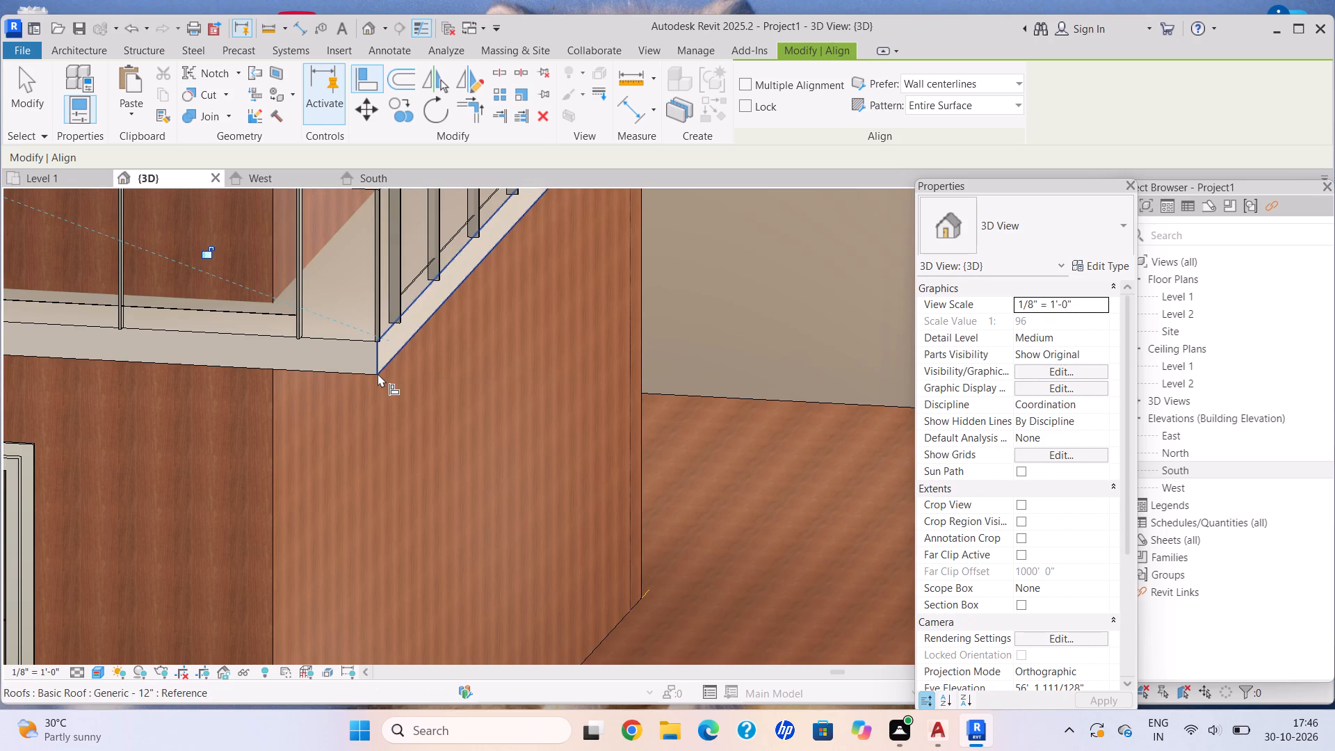
key("Escape")
scroll(387, 347, "down", 11)
middle_click_drag(353, 308, 398, 448)
scroll(442, 325, "up", 1)
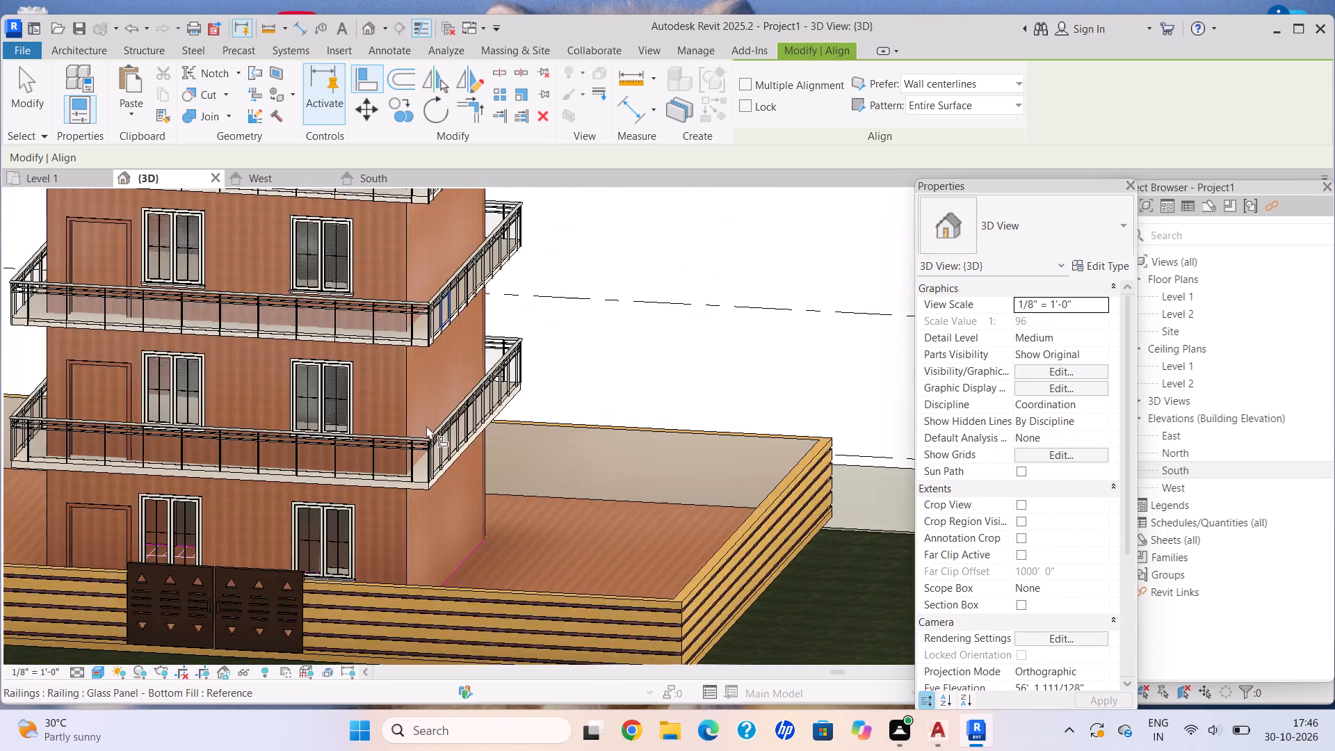
scroll(426, 426, "up", 1)
scroll(419, 416, "down", 4)
middle_click_drag(407, 390, 414, 453)
key("Escape")
key("Escape")
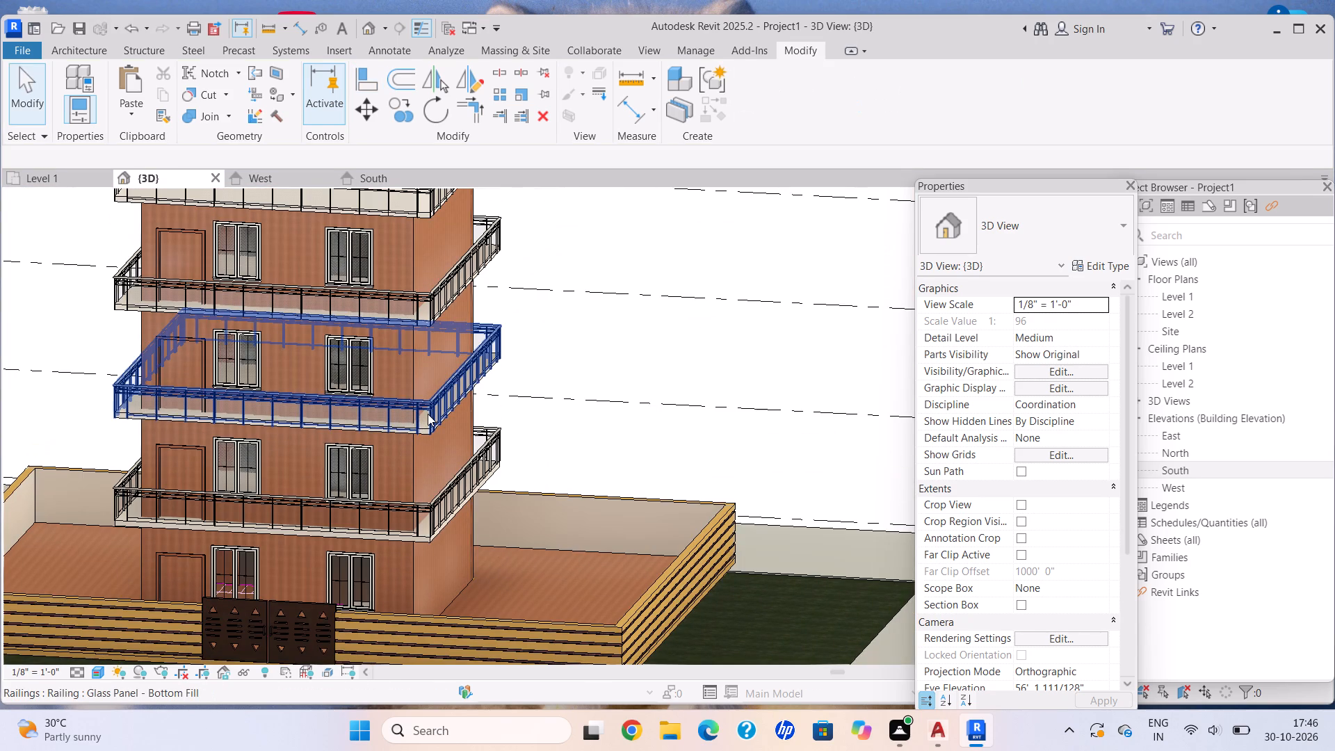
Align the base of the Level 3 balcony railing with the top face of its balcony slab.
left_click(428, 414)
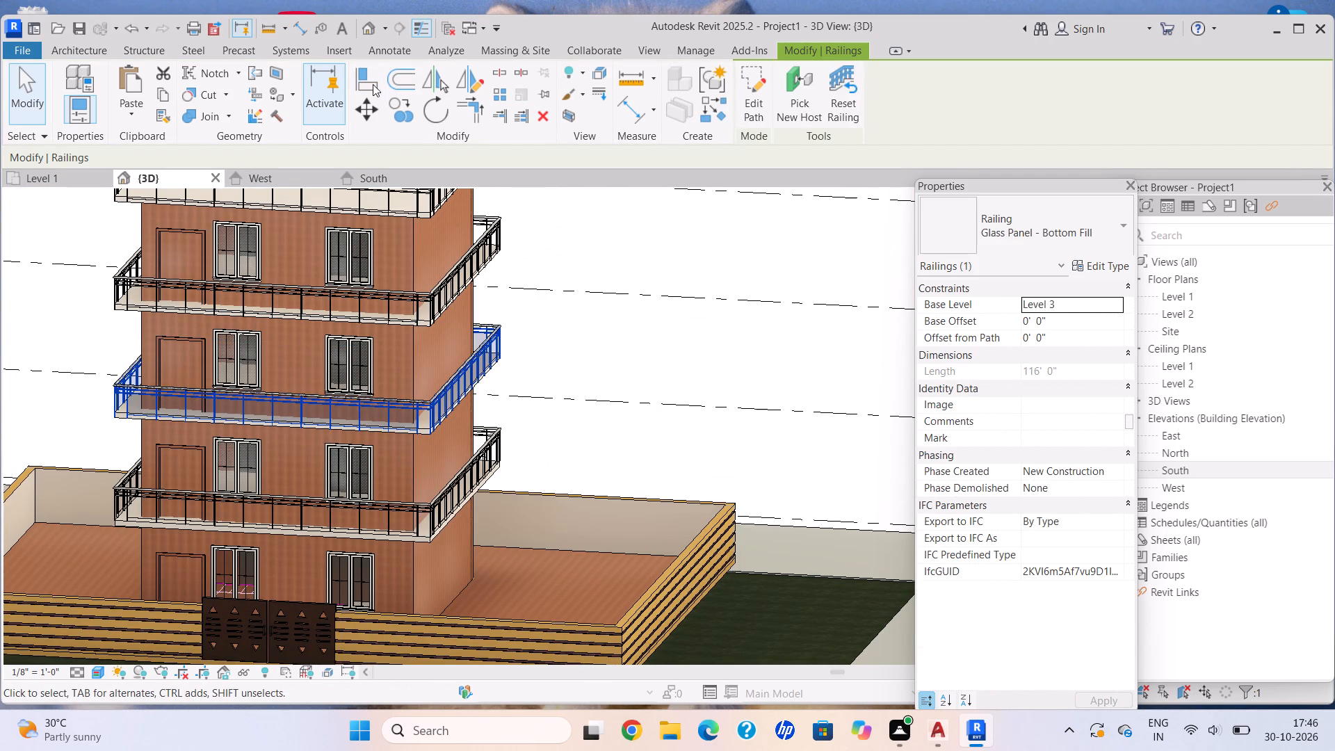
left_click(361, 84)
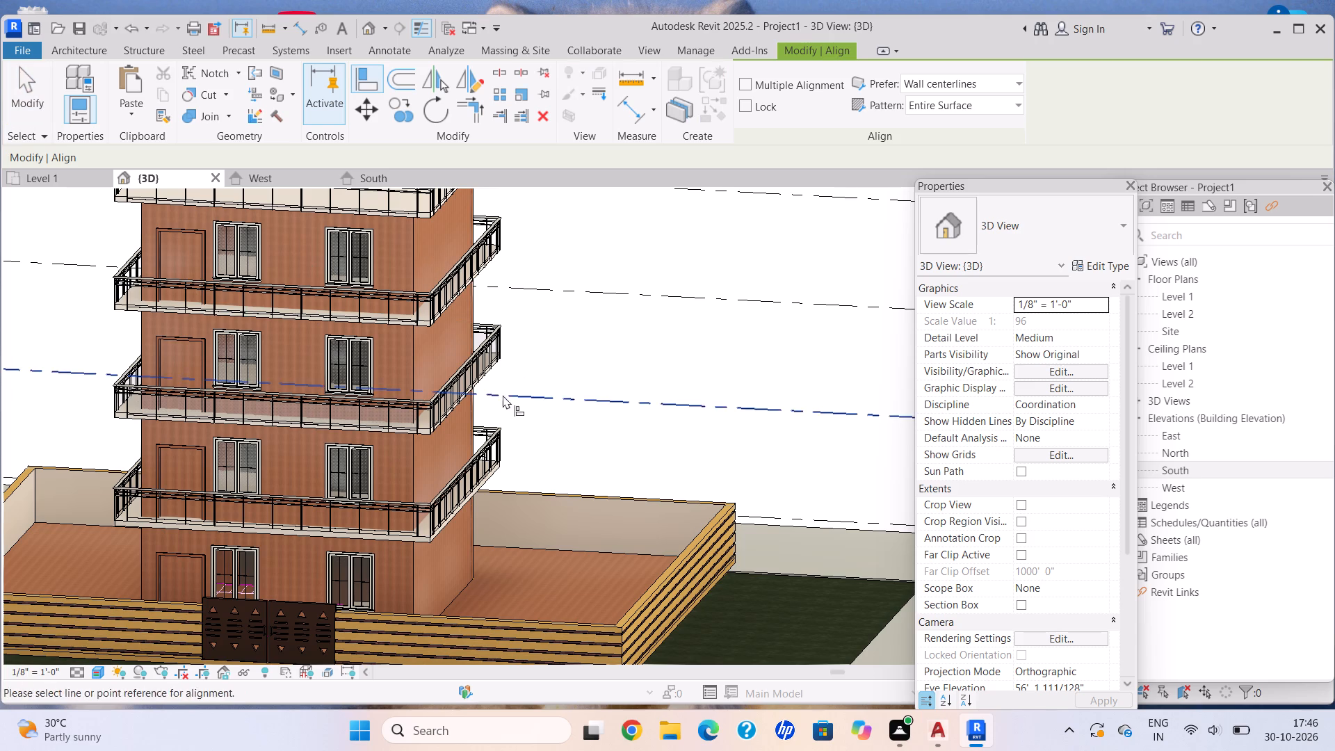
scroll(432, 419, "up", 16)
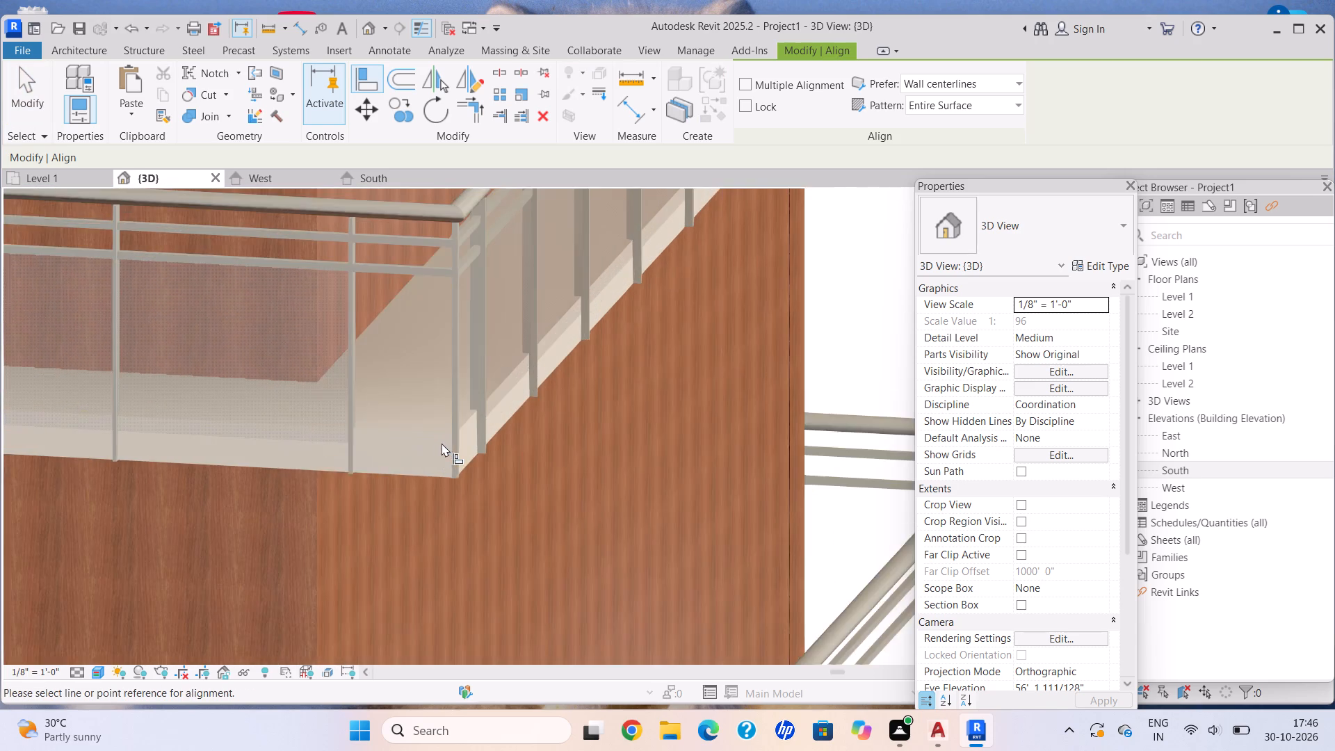
left_click(451, 428)
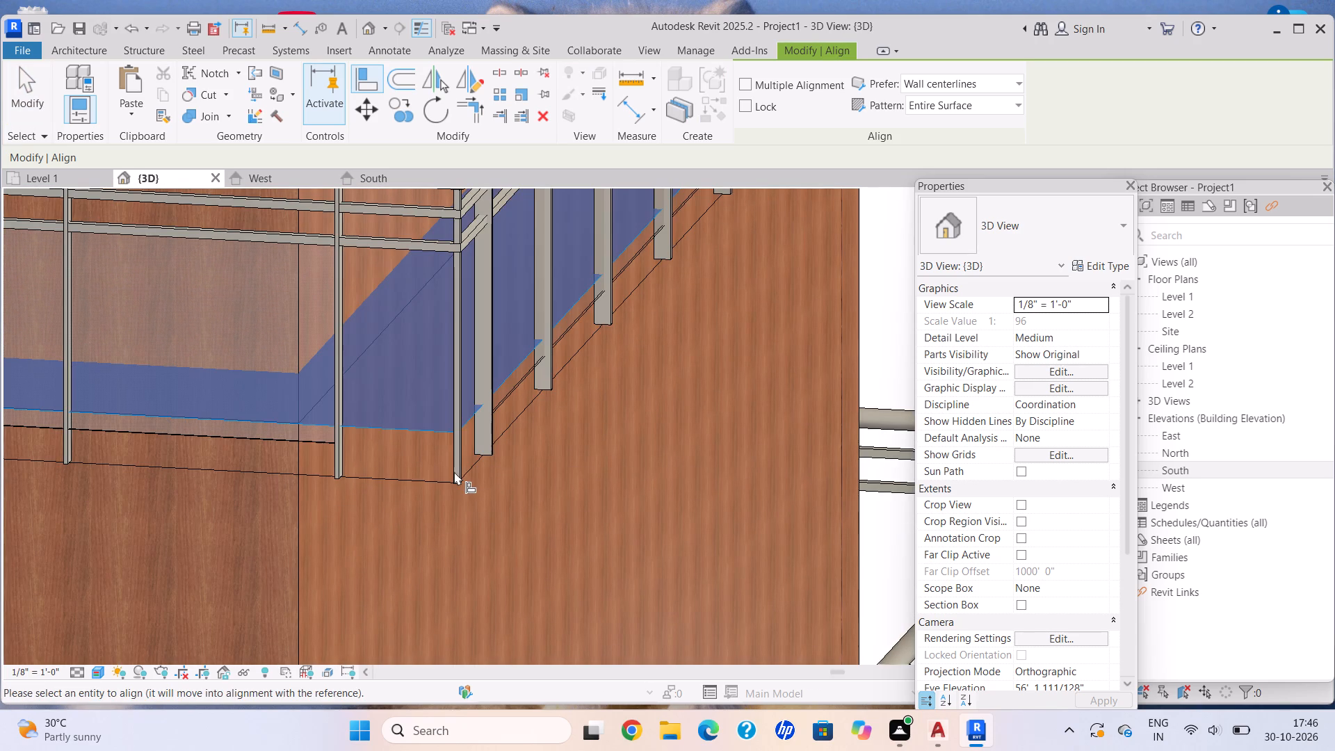
left_click(458, 481)
scroll(452, 465, "down", 8)
key("Escape")
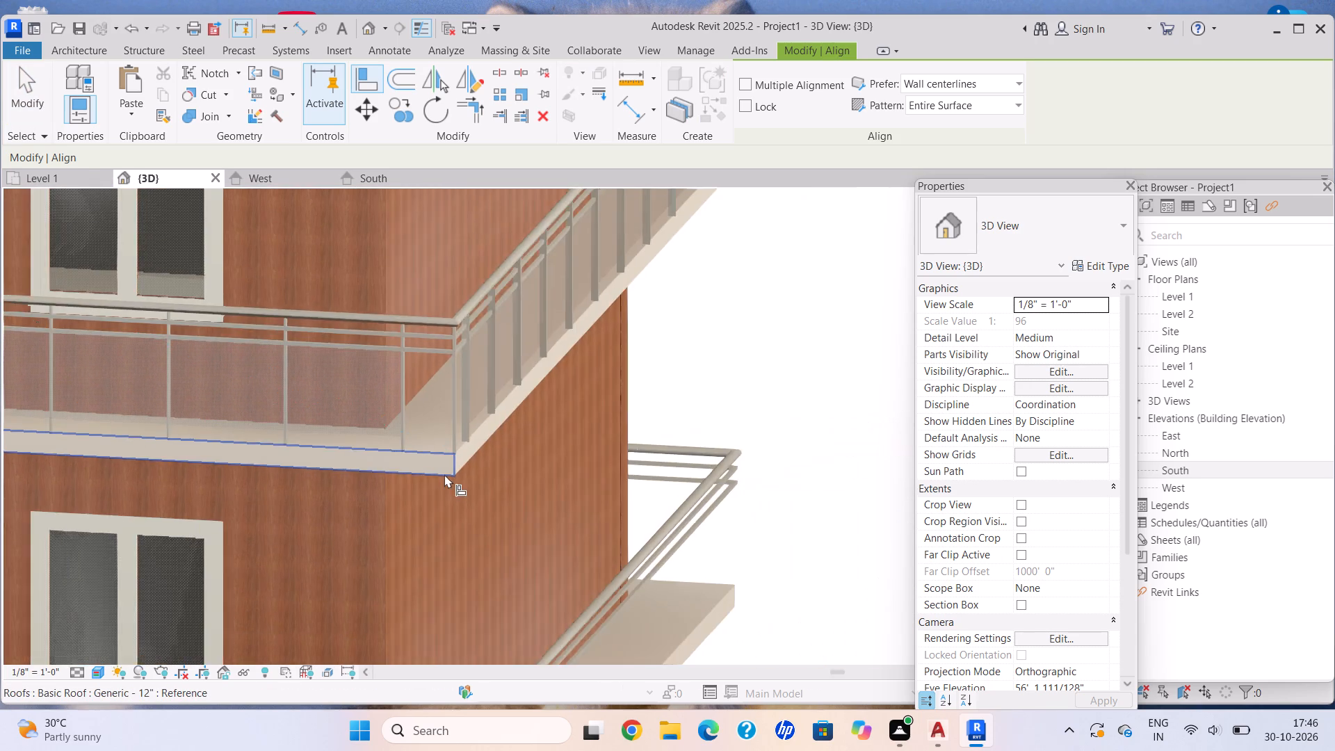
scroll(444, 474, "down", 8)
middle_click_drag(418, 427, 444, 488)
scroll(461, 406, "up", 4)
scroll(464, 406, "down", 5)
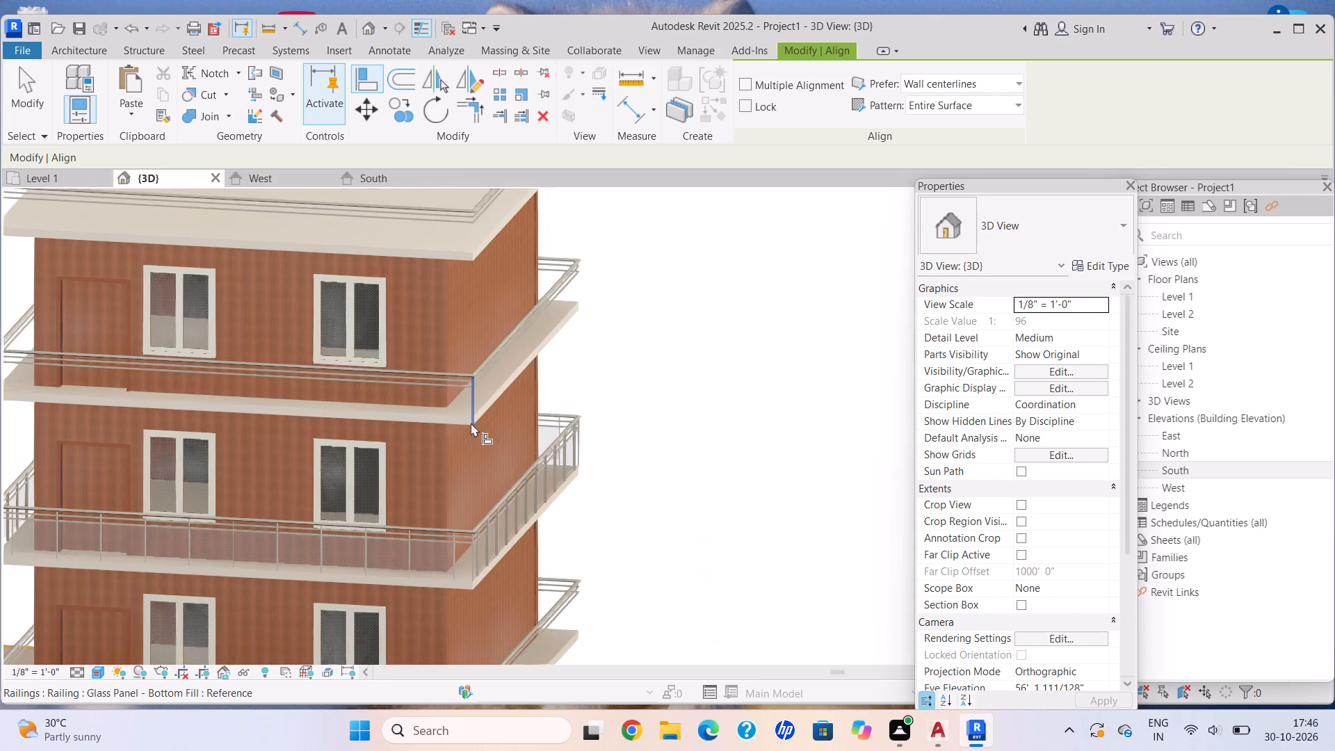
middle_click_drag(469, 417, 451, 489)
scroll(448, 489, "down", 1)
scroll(461, 483, "up", 3)
key("Escape")
Align the base of the Level 4 balcony railing with the top face of its balcony slab and end the Align command.
scroll(449, 466, "up", 5)
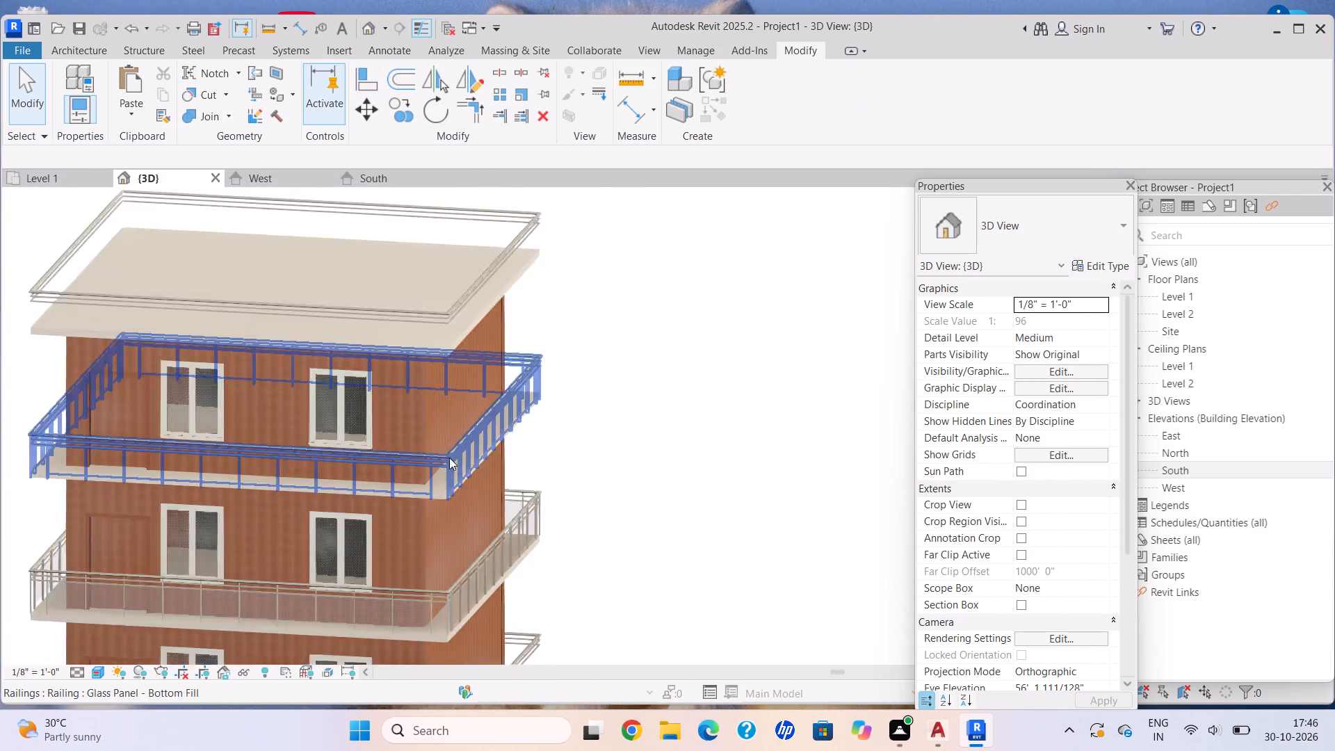
left_click(450, 459)
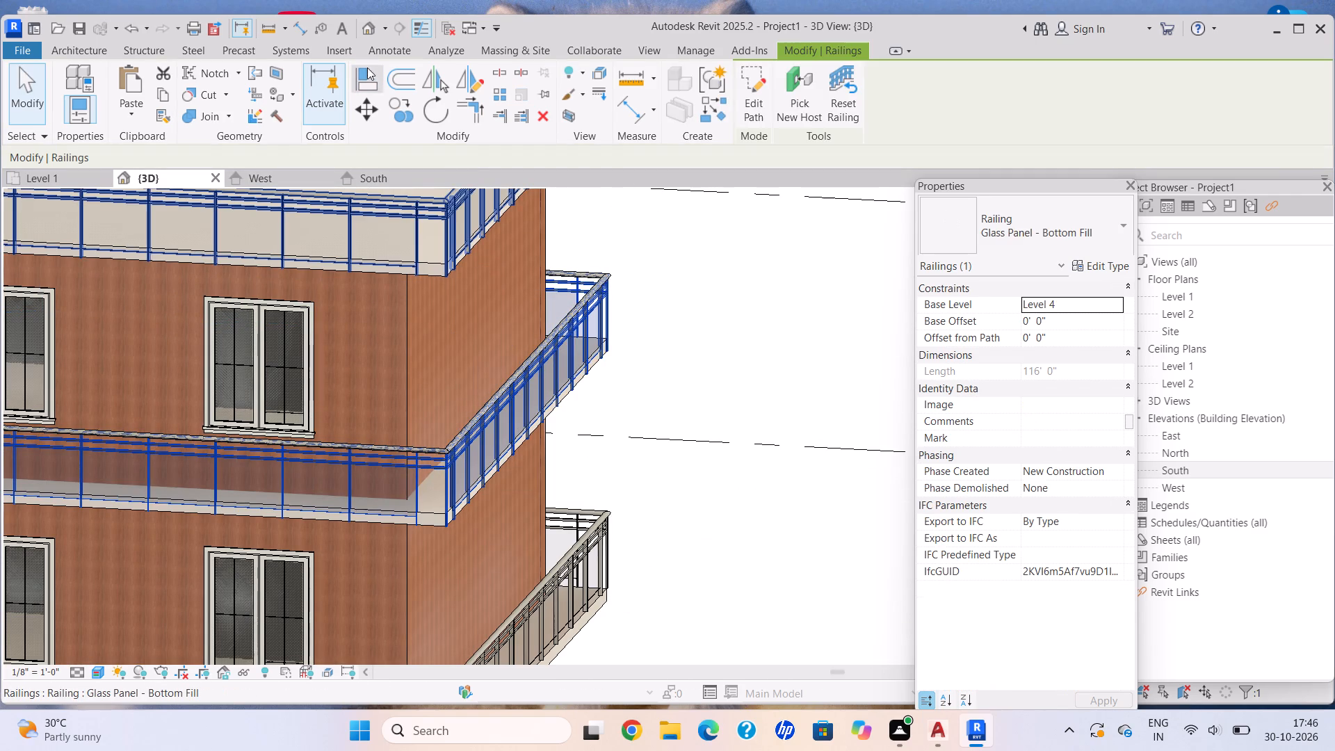
left_click(364, 82)
scroll(428, 543, "up", 3)
middle_click_drag(439, 524, 434, 485)
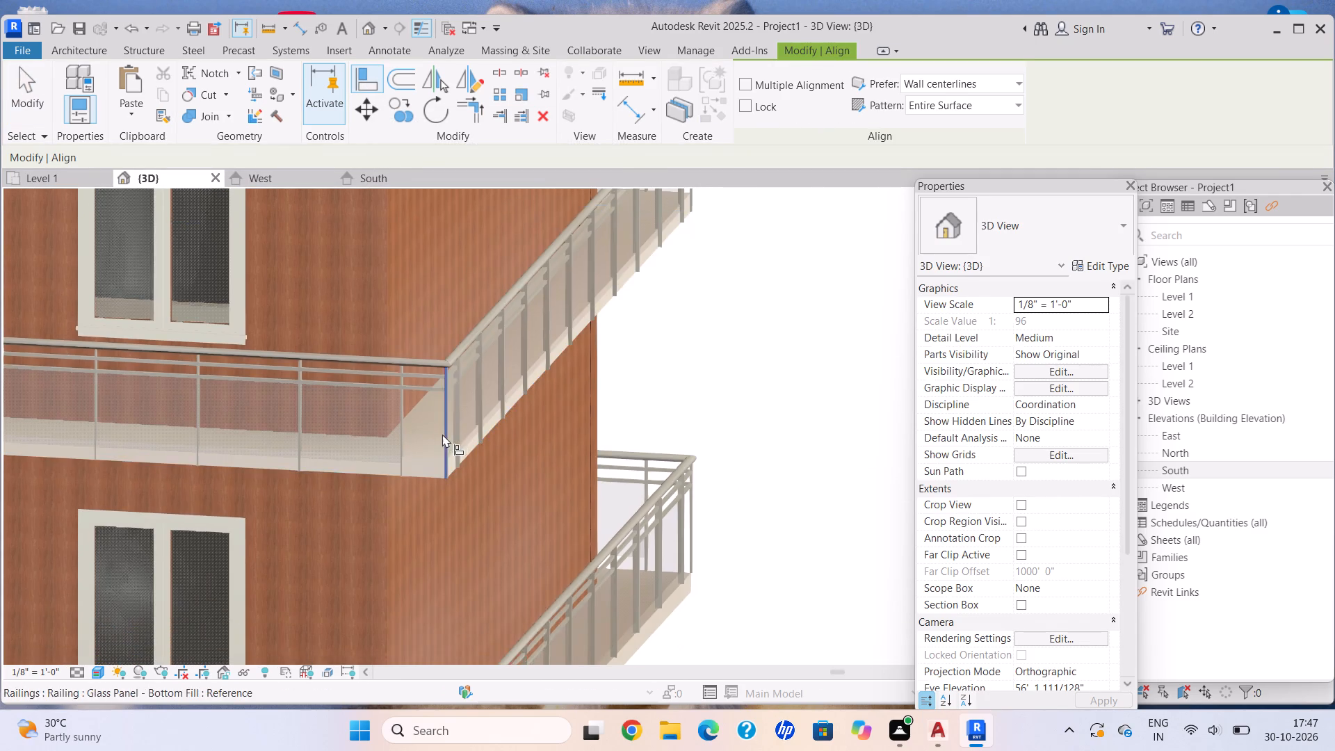
scroll(428, 500, "up", 3)
left_click(452, 434)
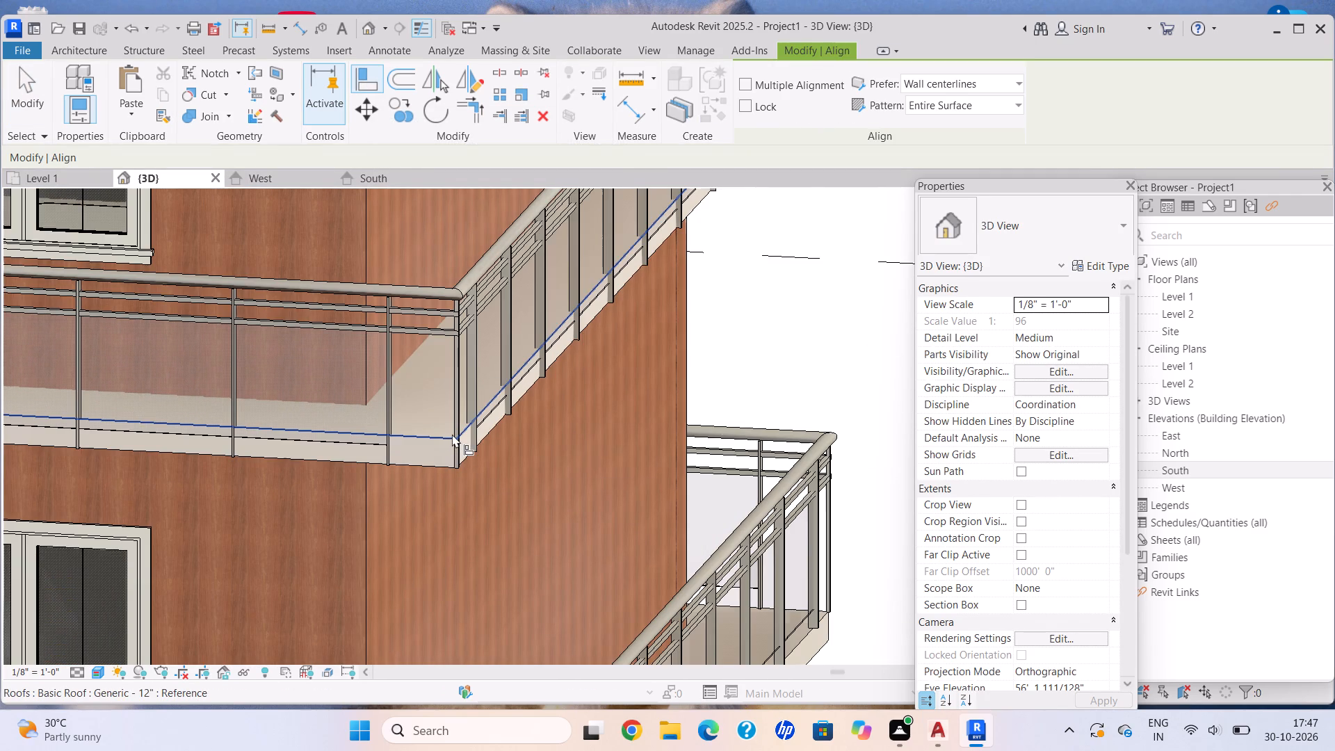
left_click(457, 466)
scroll(471, 504, "down", 12)
key("Escape")
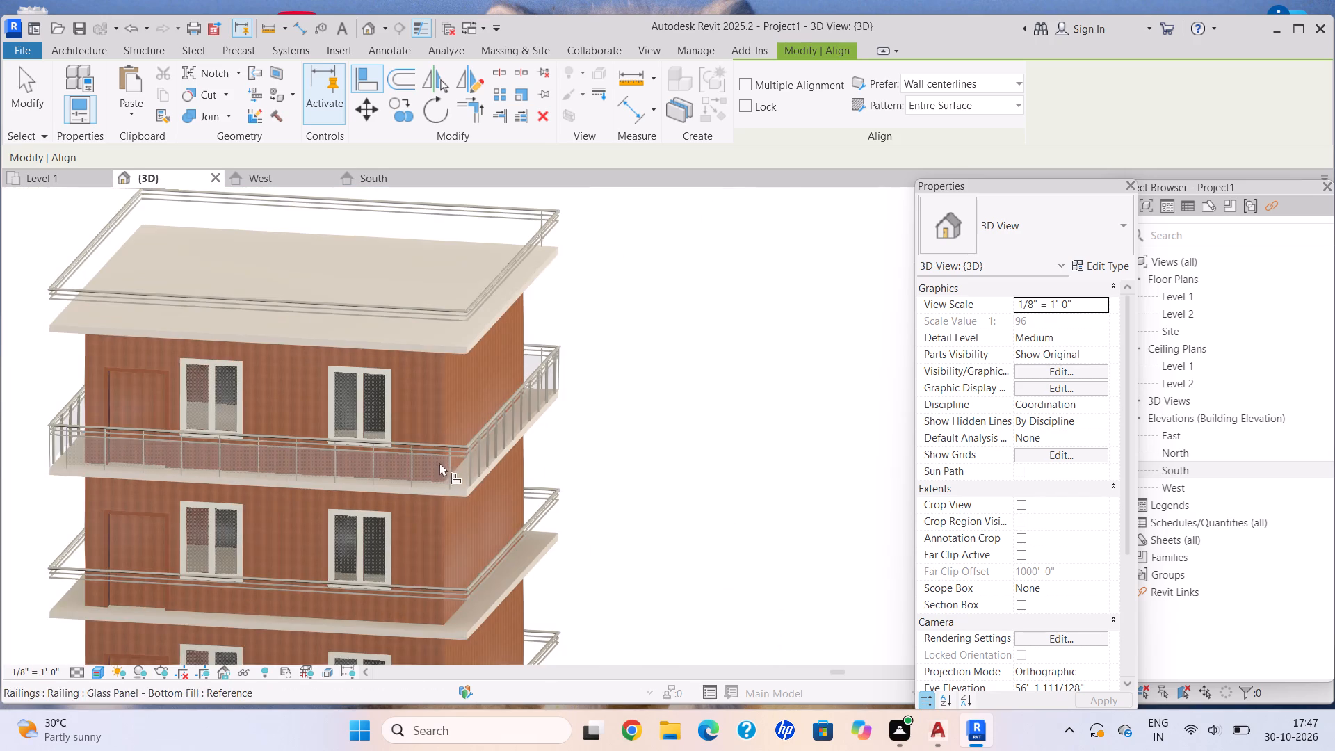
scroll(455, 370, "up", 8)
scroll(470, 382, "down", 5)
middle_click_drag(432, 402, 318, 431)
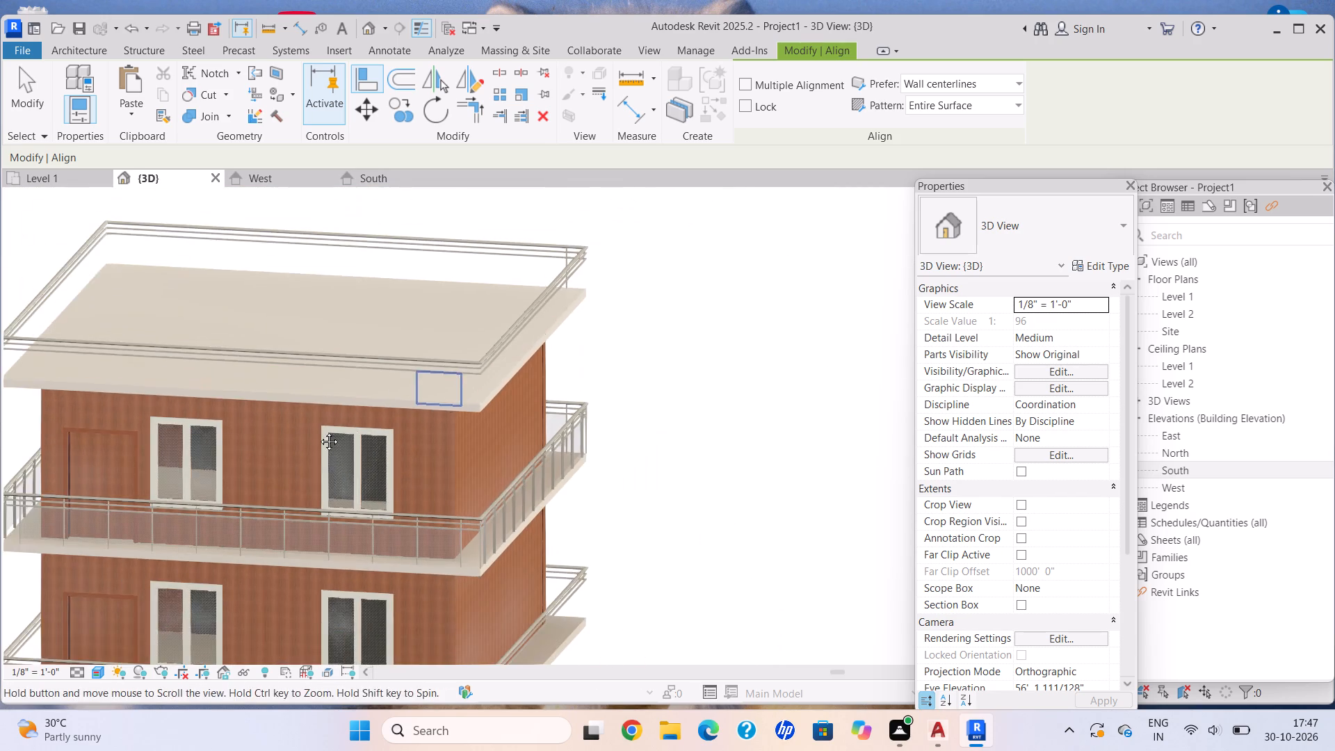
middle_click_drag(318, 431, 287, 438)
left_click(327, 403)
key("Escape")
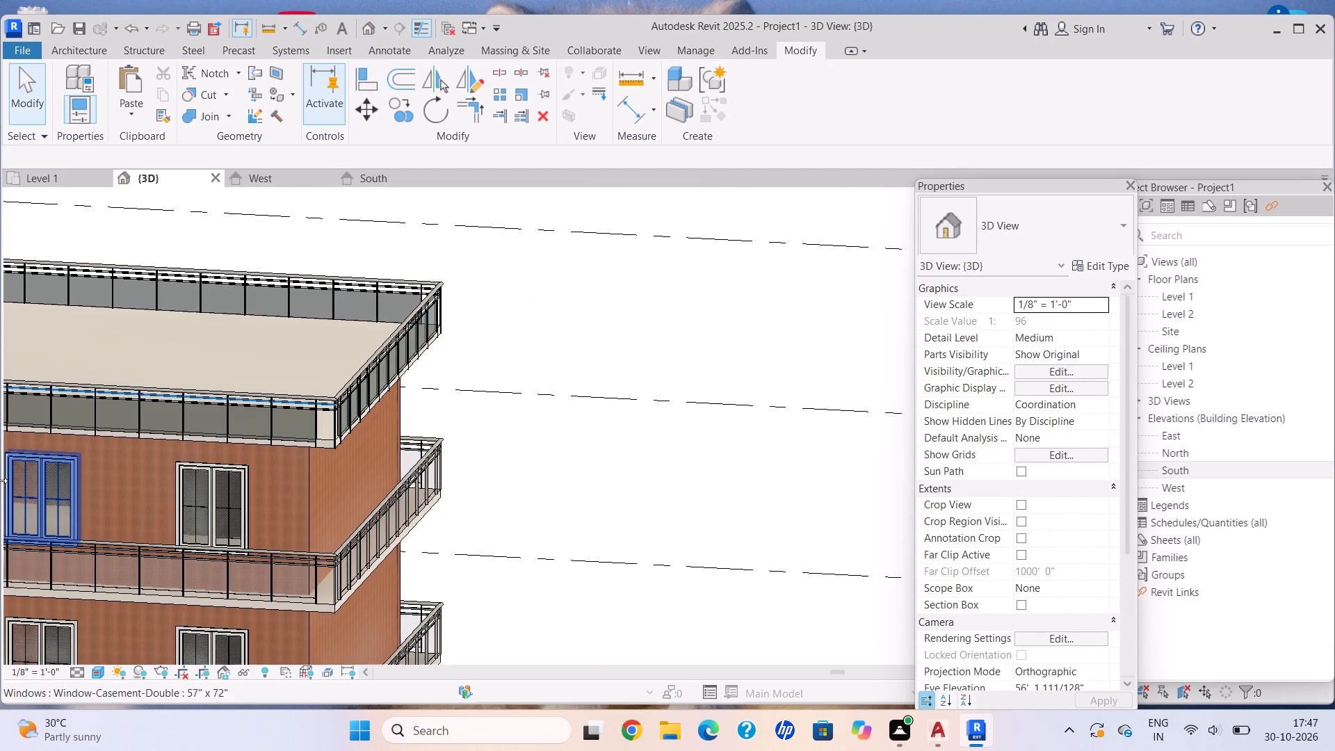
key("Escape")
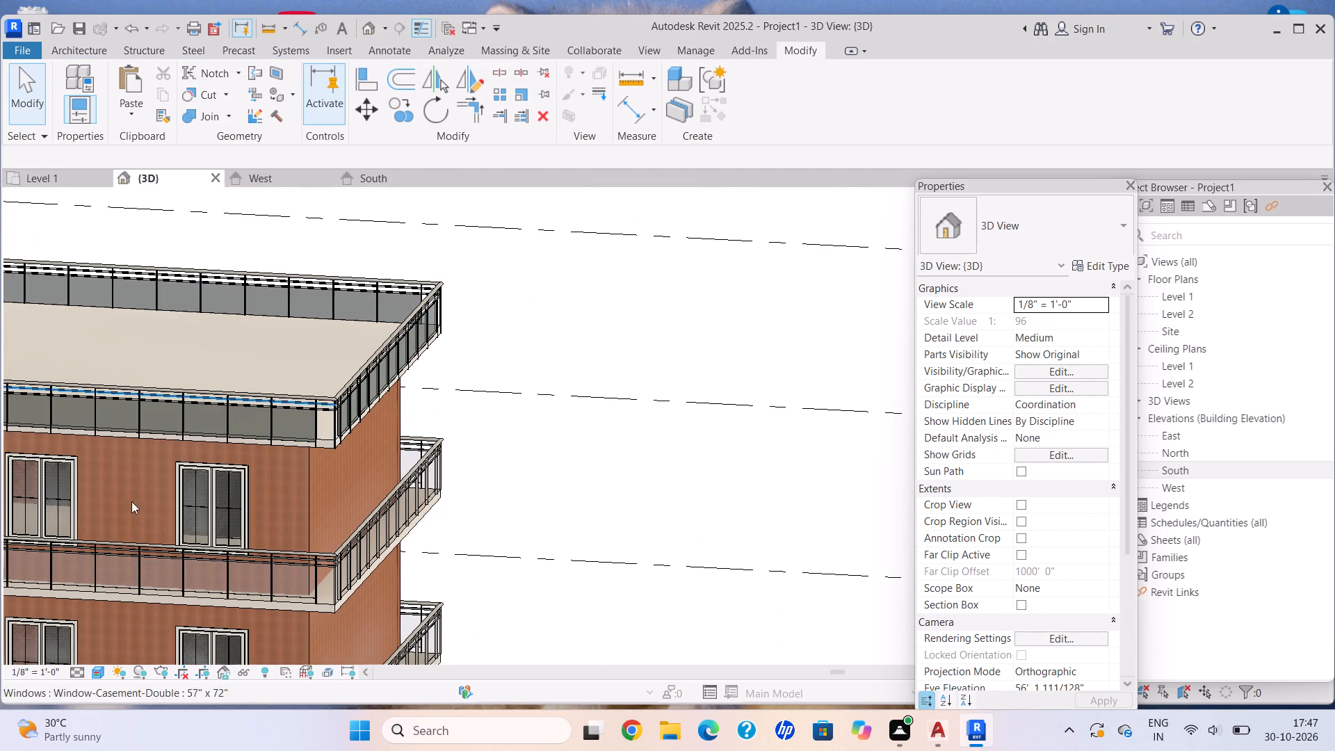
key("Escape")
Align the base of the Level 5 Glass Panel - Bottom Fill railing with the top face of the roof slab and end the Align command.
left_click(330, 418)
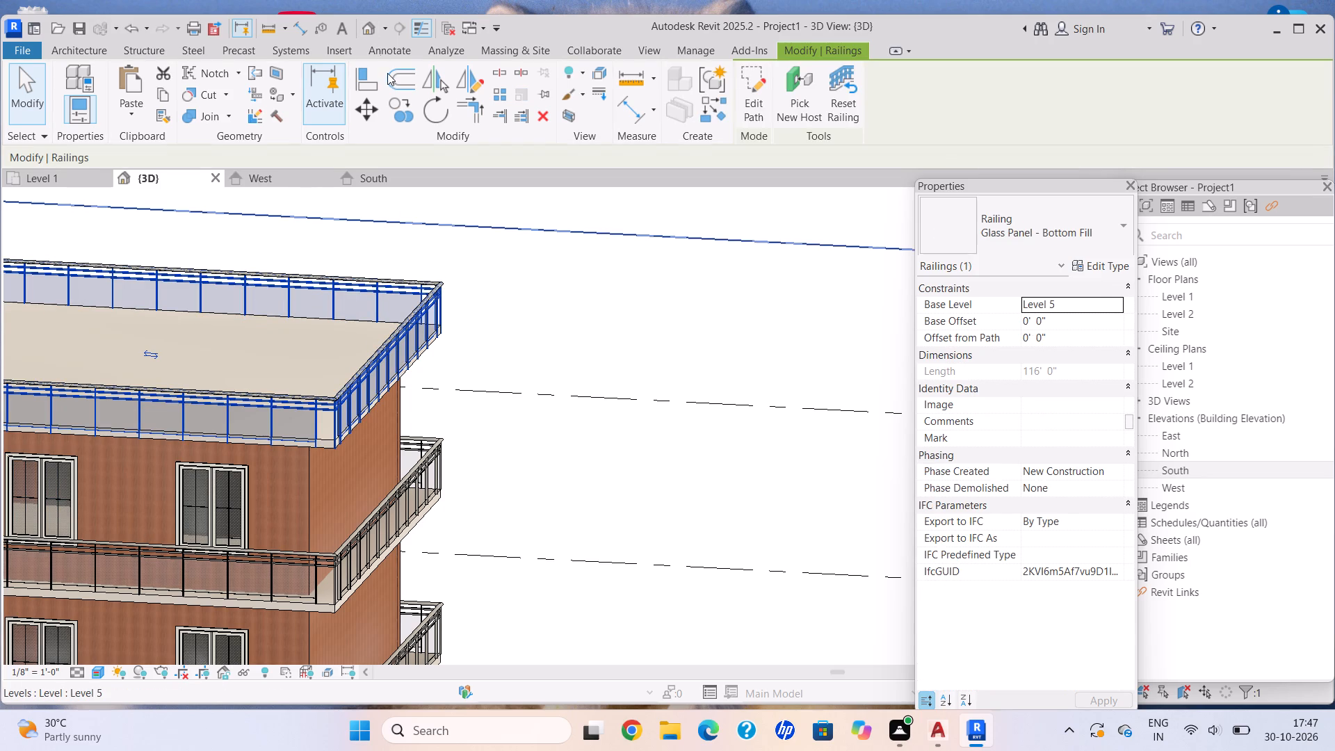
left_click(369, 83)
scroll(328, 462, "up", 10)
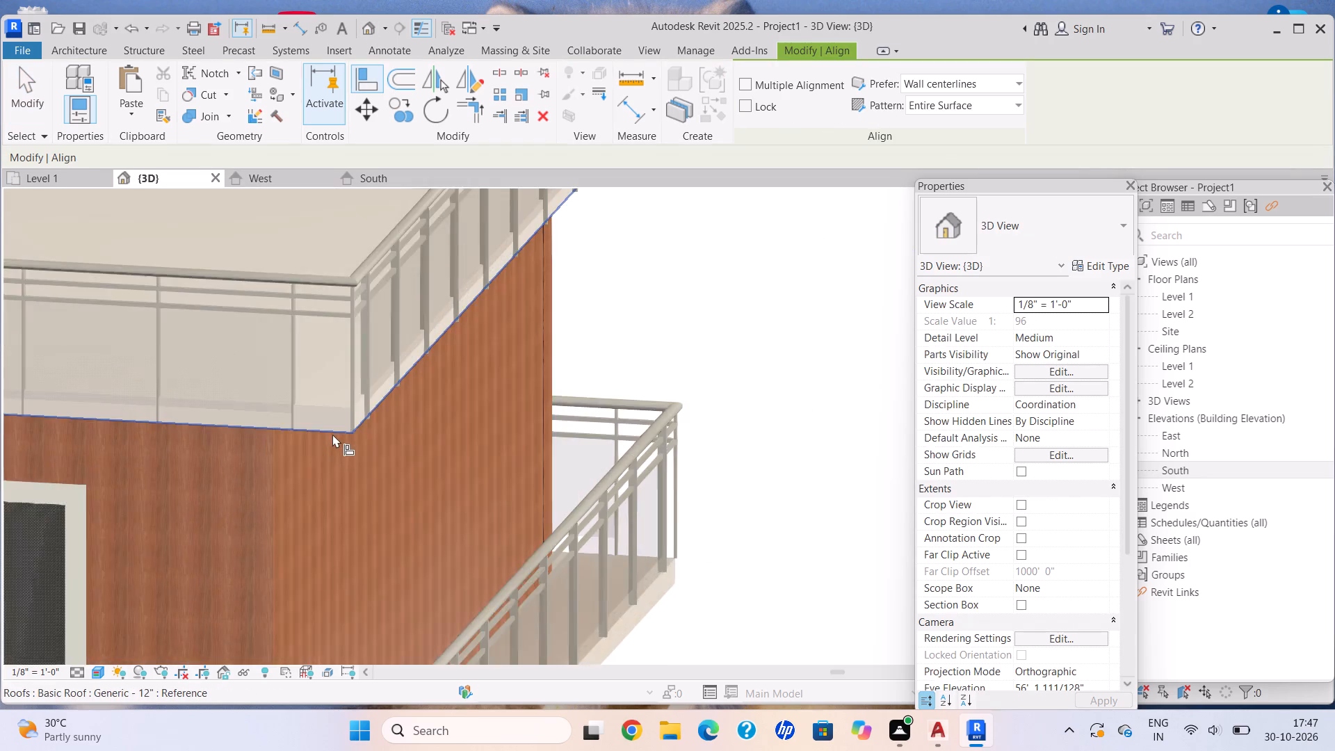
scroll(332, 434, "up", 5)
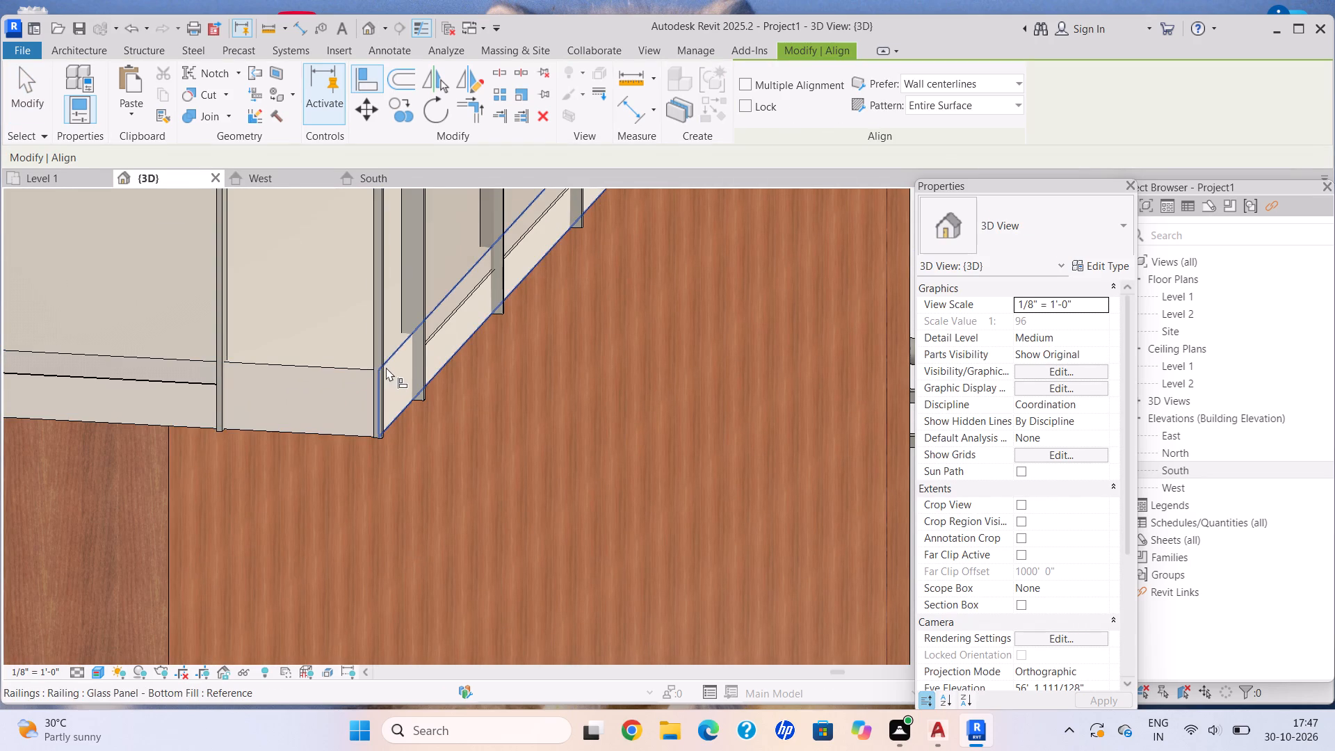
left_click(368, 366)
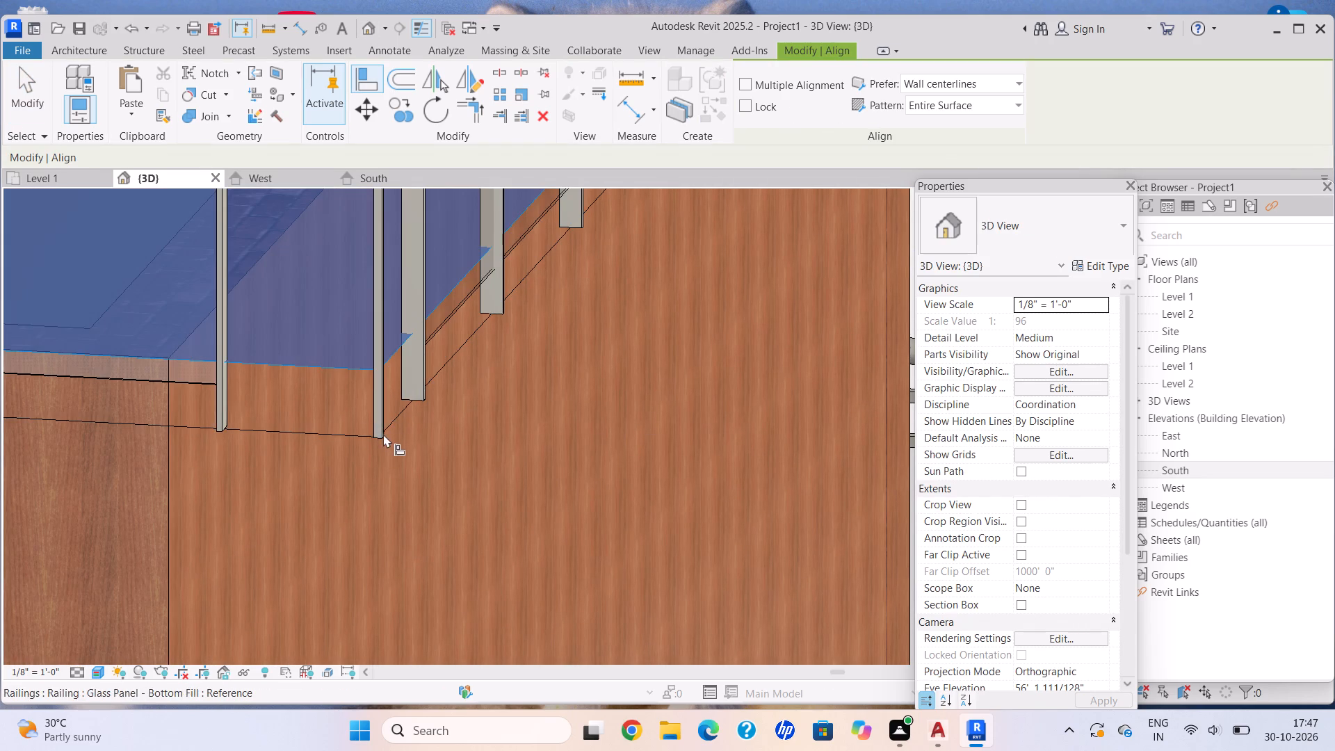
left_click(383, 436)
key("Escape")
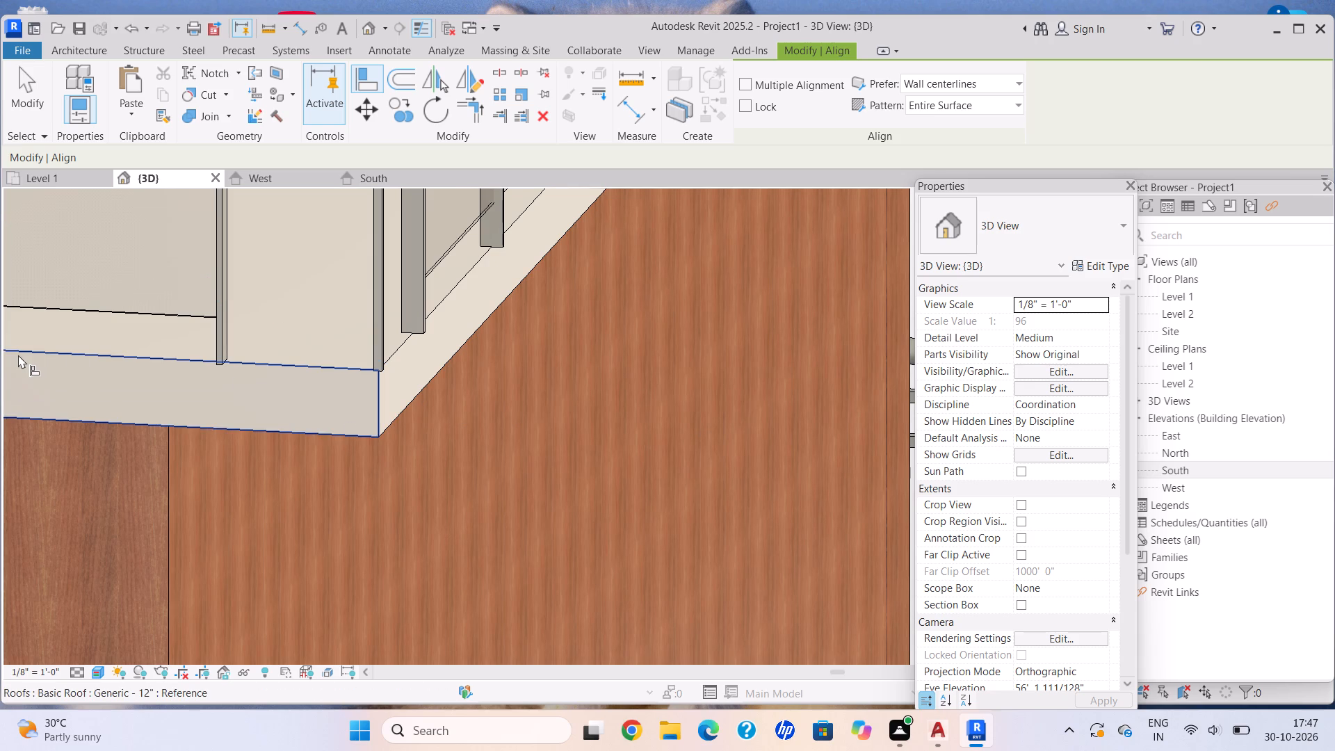
key("Escape")
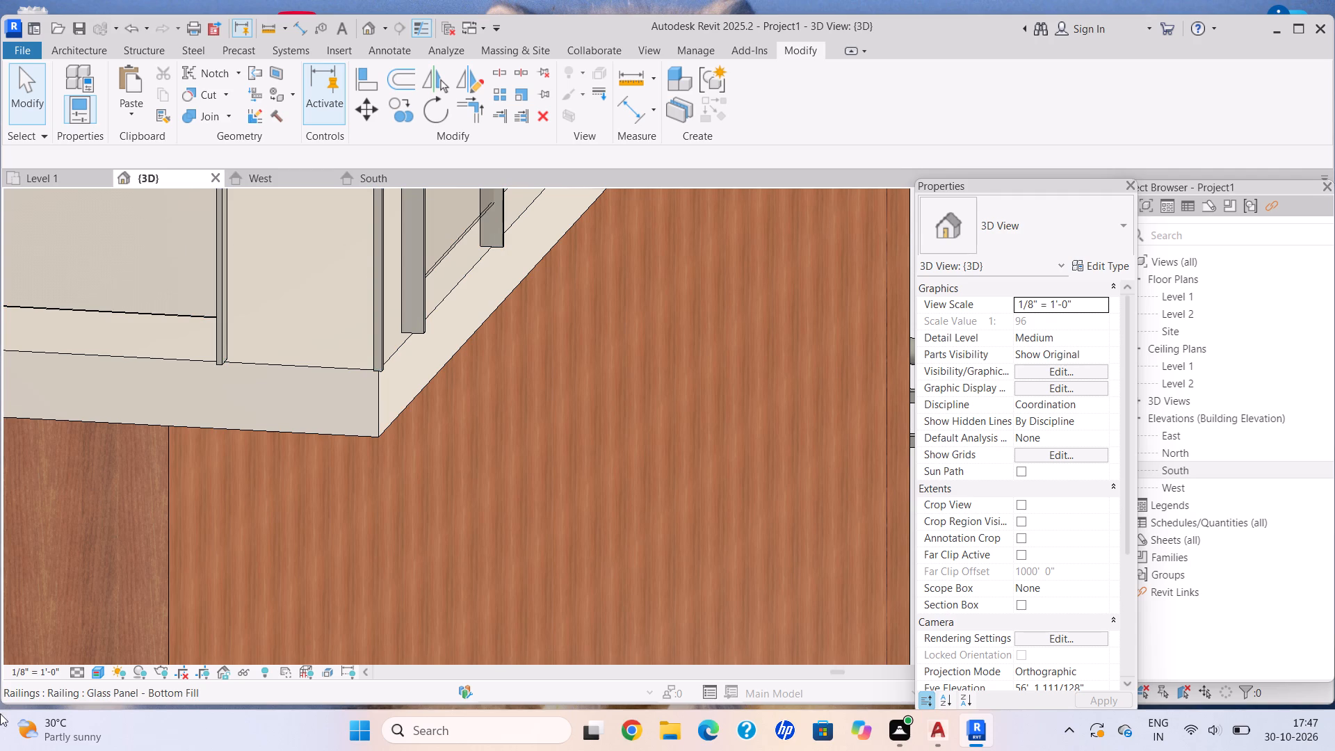
Examine how the railings sit on the roof and balcony slabs, up close and across the whole house.
scroll(305, 499, "down", 13)
middle_click_drag(314, 381, 337, 396)
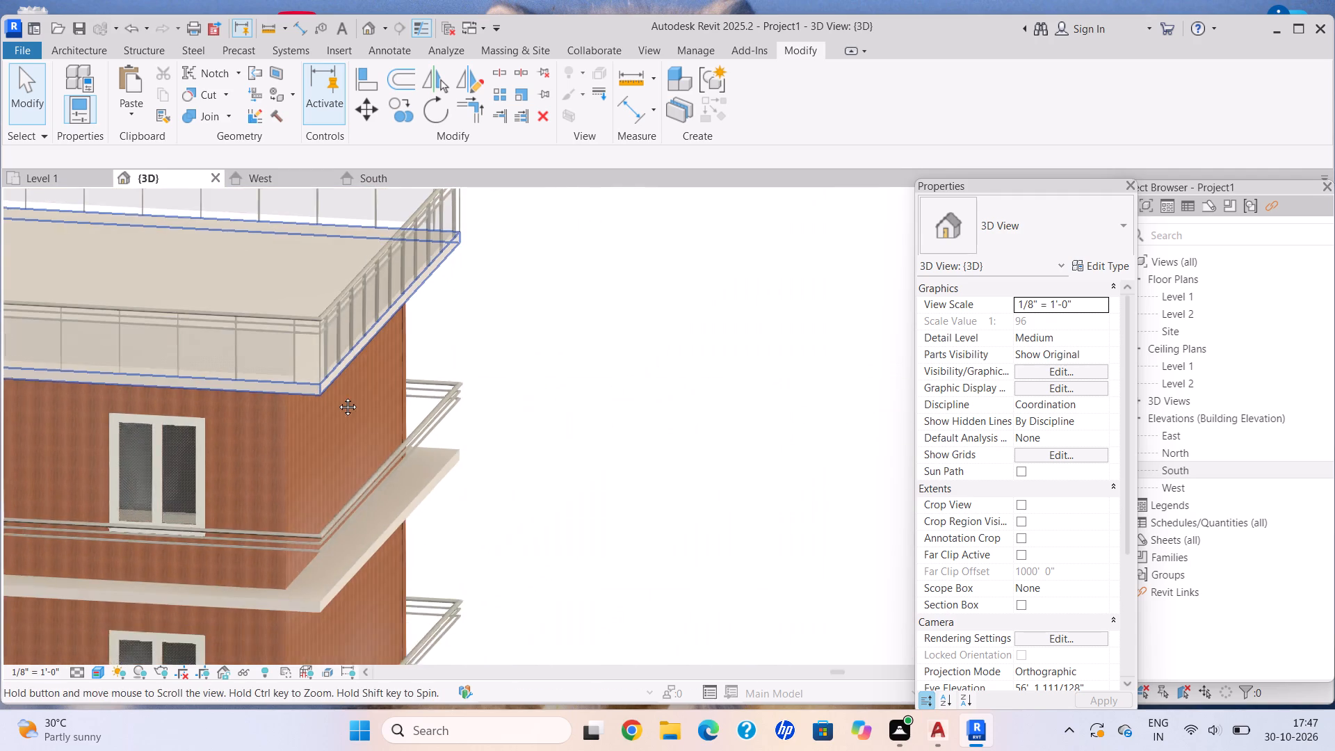
middle_click_drag(337, 396, 398, 455)
key("Escape")
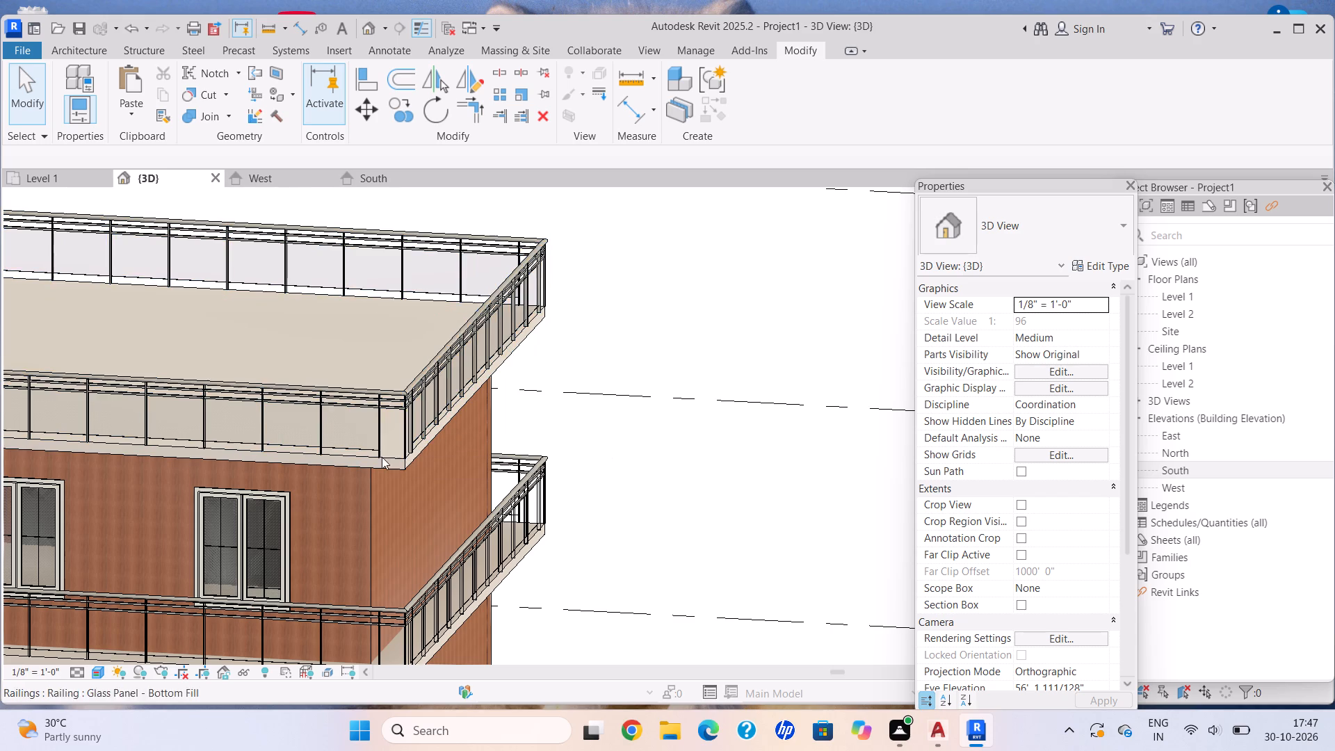
middle_click_drag(358, 469, 502, 479)
scroll(583, 474, "down", 3)
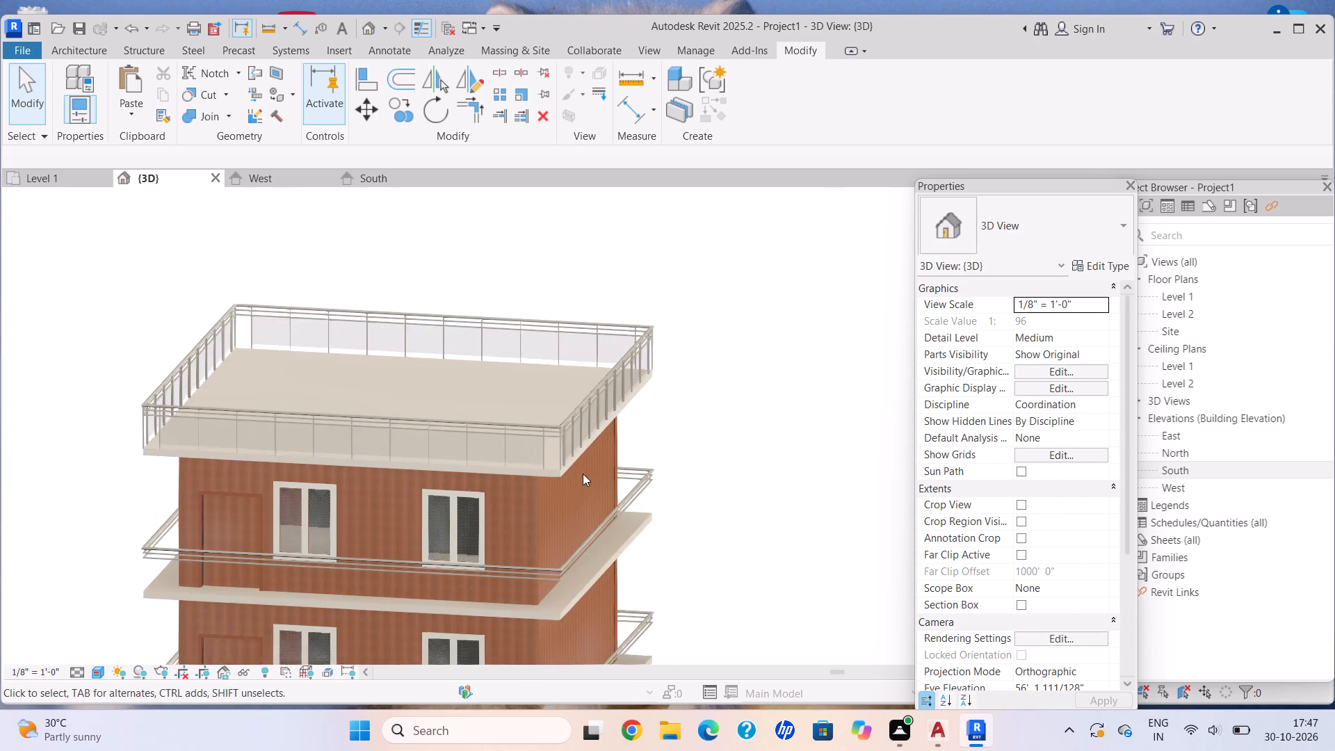
scroll(583, 474, "down", 1)
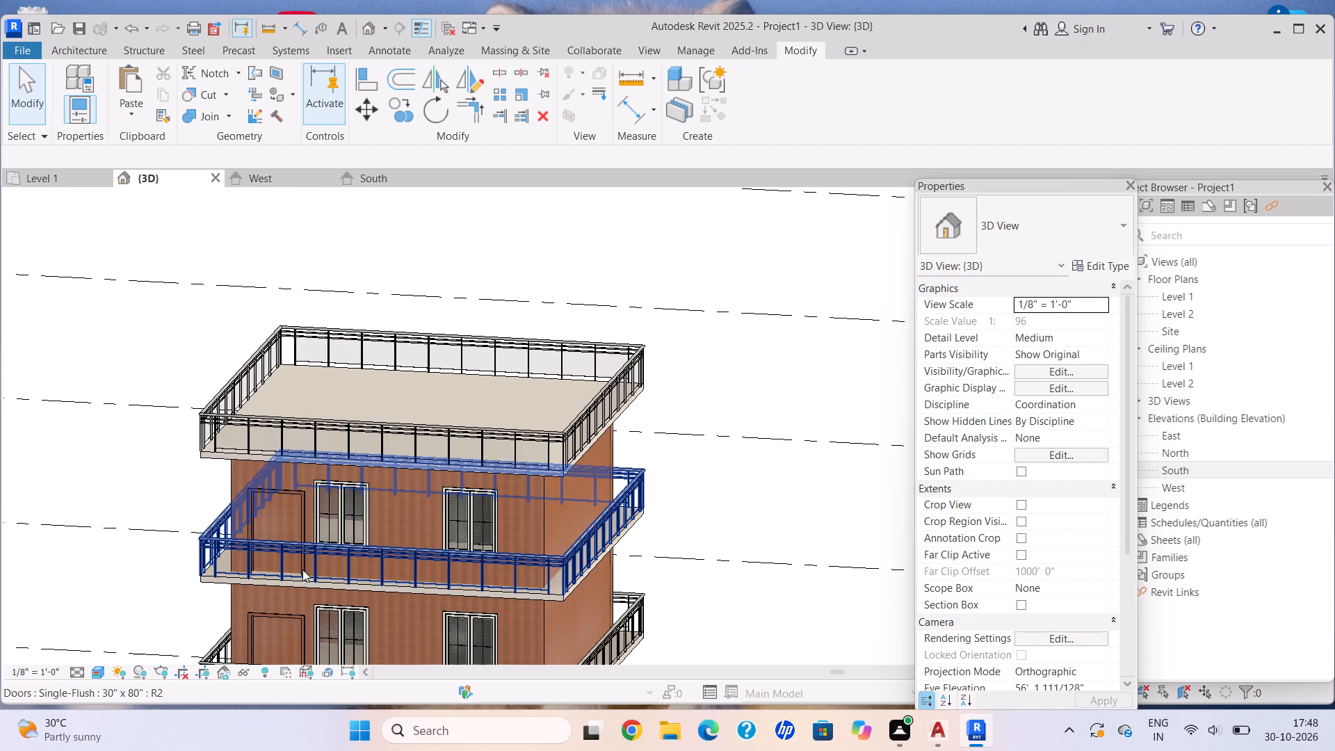
scroll(713, 484, "down", 4)
middle_click_drag(661, 436, 668, 396)
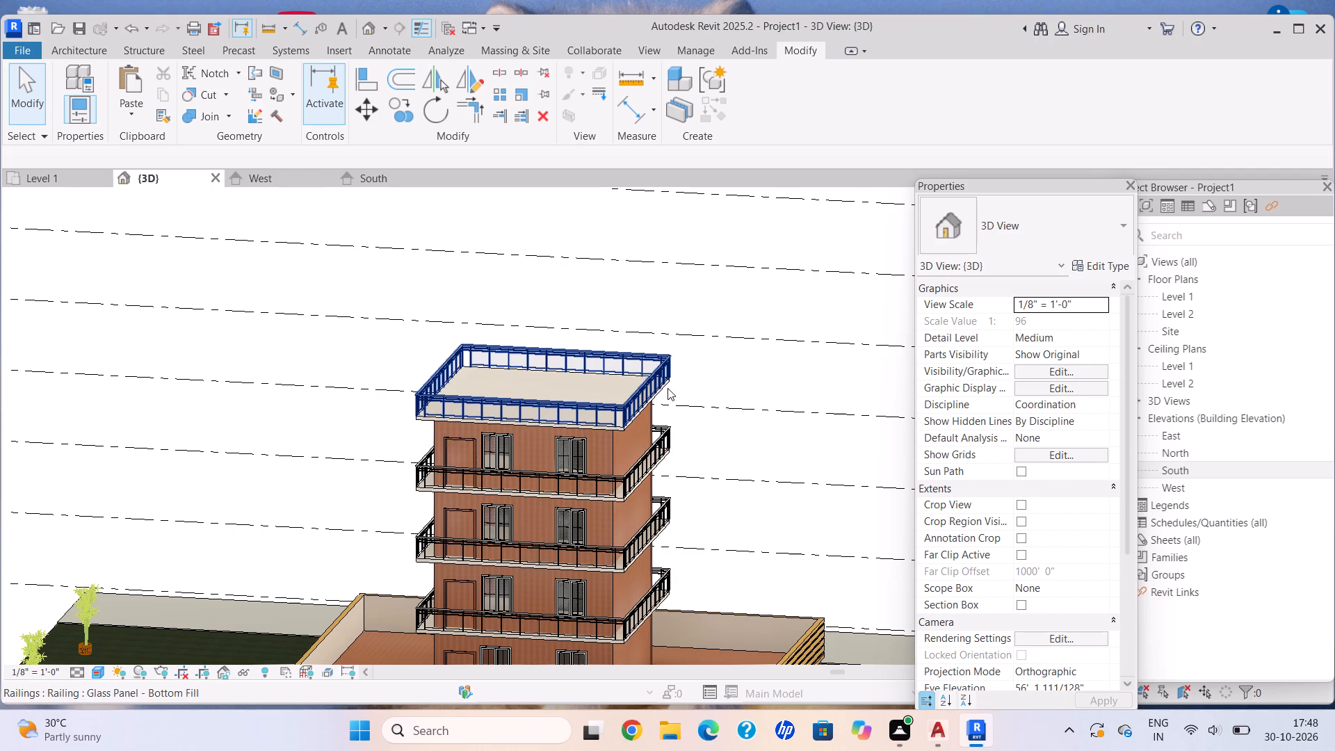
scroll(710, 513, "down", 4)
middle_click_drag(670, 490, 608, 403)
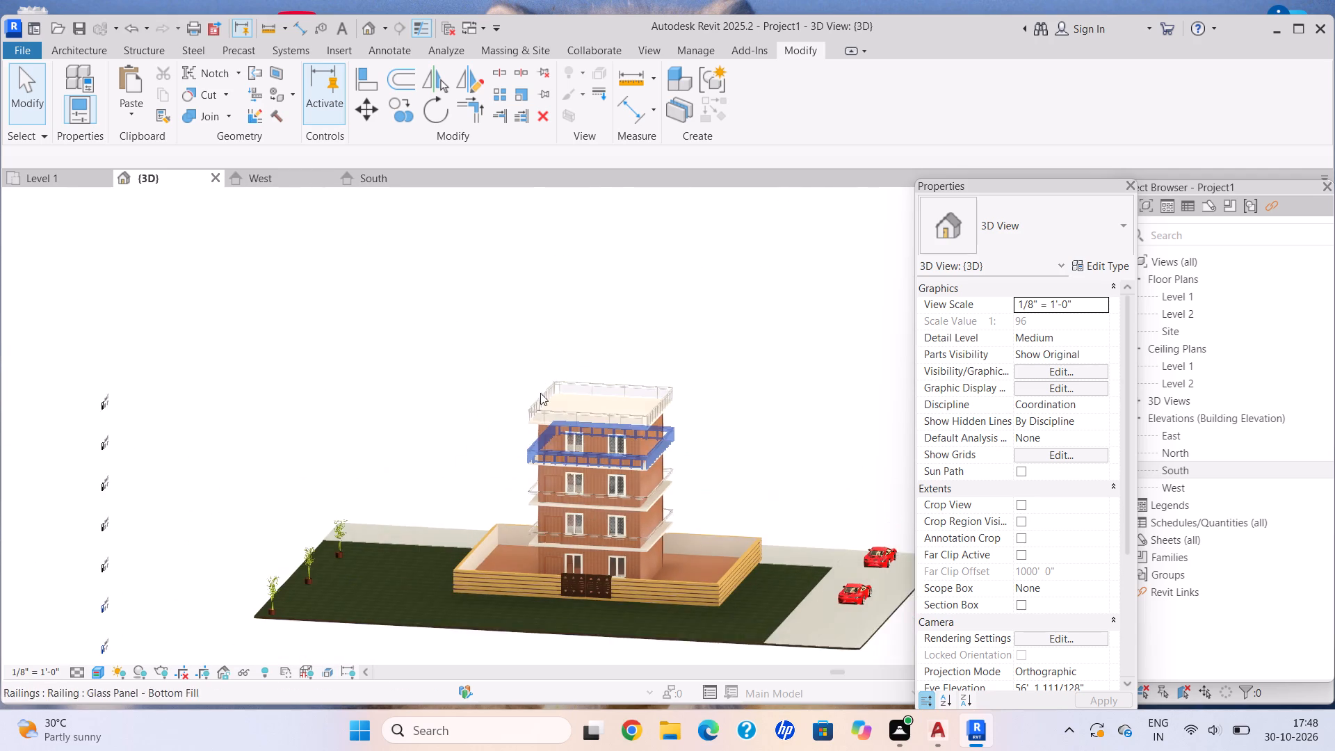
scroll(551, 392, "up", 8)
scroll(733, 445, "up", 5)
middle_click_drag(680, 439, 637, 401)
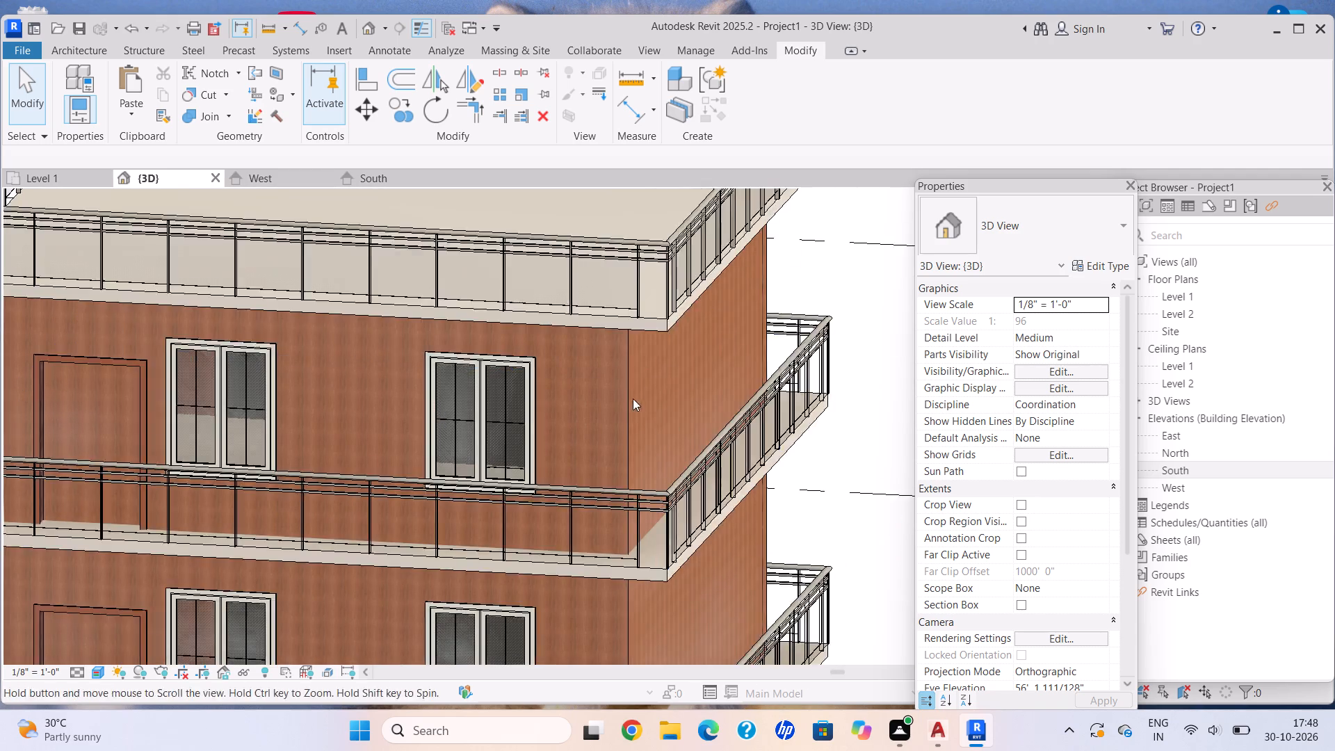
scroll(615, 409, "down", 9)
Examine the ground floor, the entrance gate and the banded front corner of the compound wall.
middle_click_drag(615, 437, 554, 289)
scroll(558, 512, "up", 2)
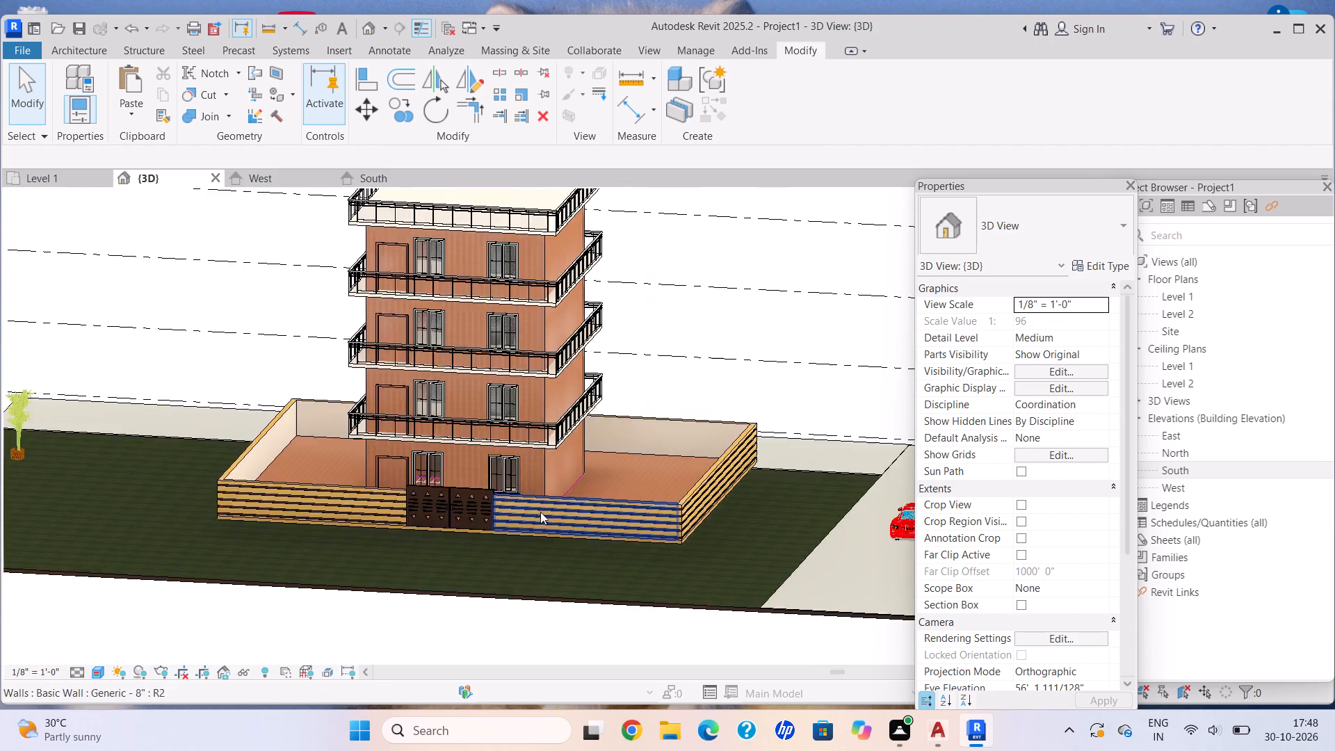
scroll(540, 512, "up", 8)
scroll(553, 477, "down", 1)
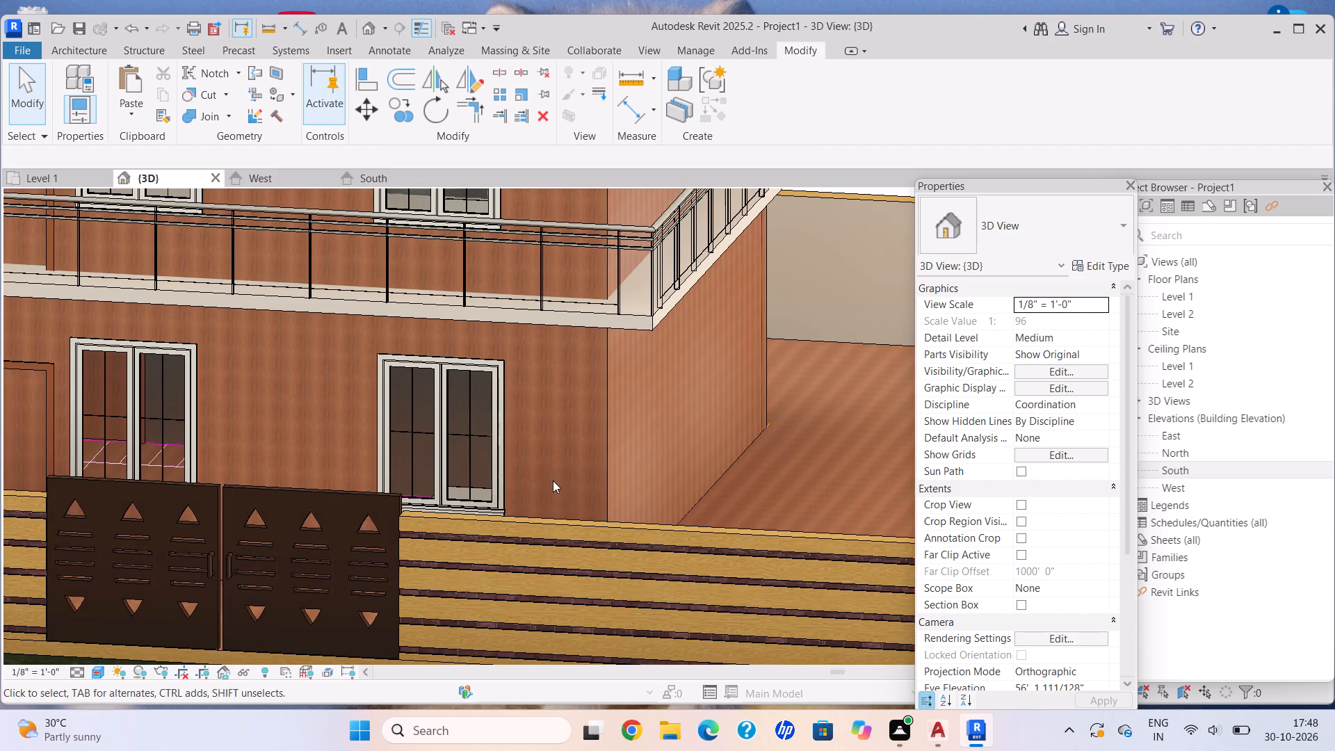
scroll(553, 481, "down", 2)
middle_click_drag(544, 475, 521, 430)
scroll(517, 419, "down", 2)
scroll(601, 487, "down", 1)
middle_click_drag(595, 498, 491, 544)
scroll(677, 483, "up", 1)
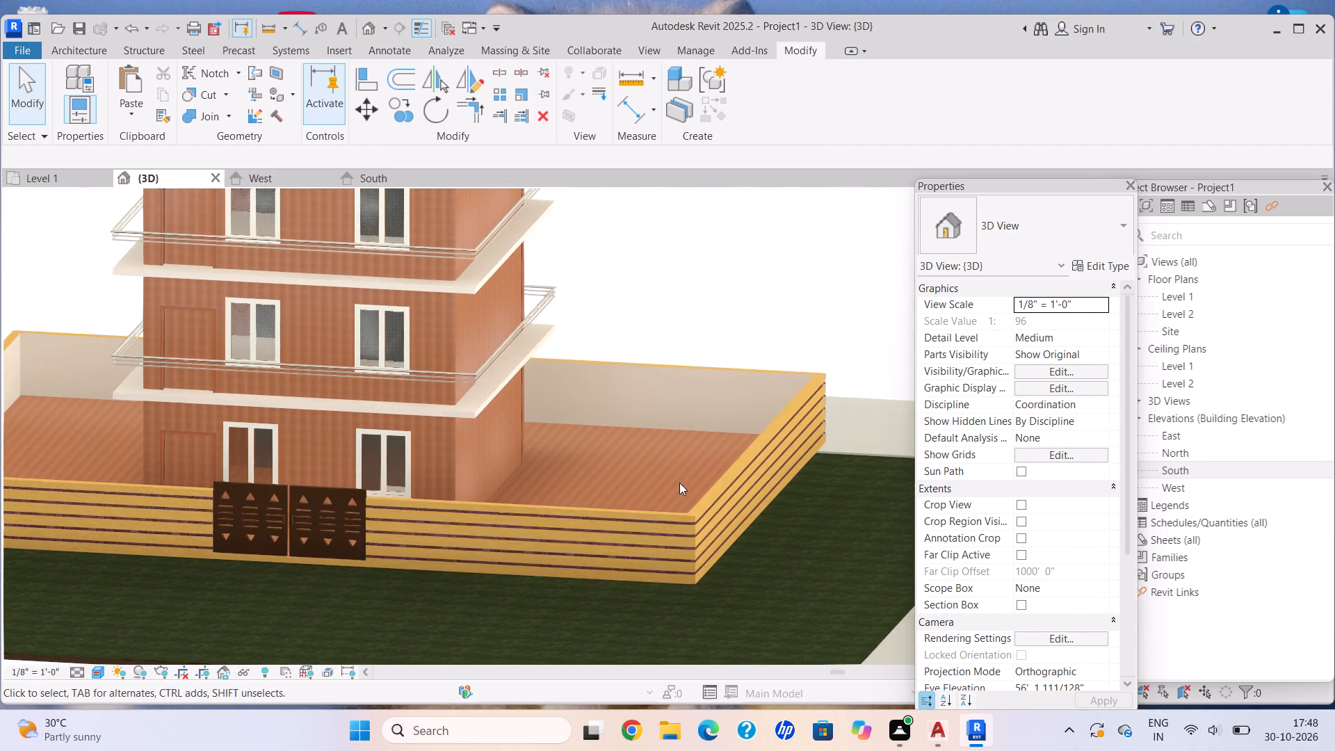
scroll(679, 483, "up", 10)
middle_click_drag(694, 524, 588, 437)
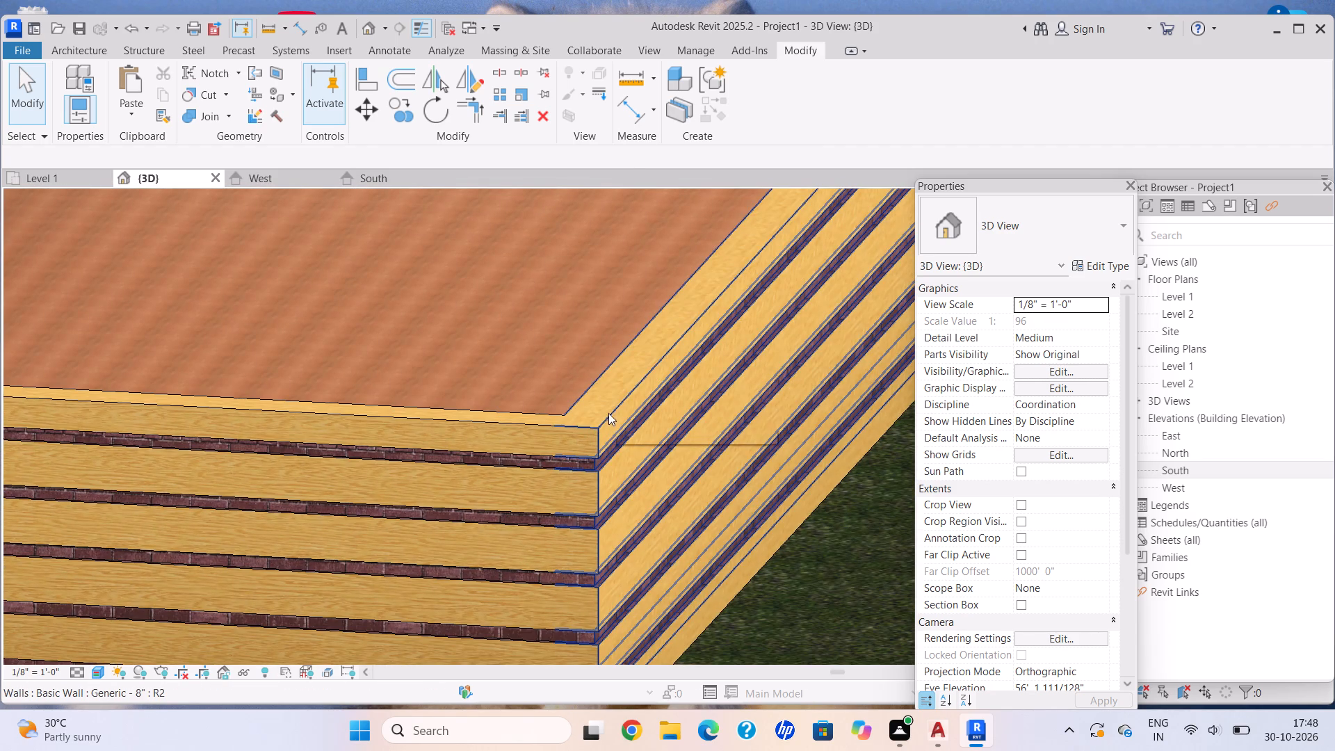
Select the Generic - 8" side run of the compound wall at the front corner.
left_click(606, 410)
scroll(729, 515, "down", 4)
middle_click_drag(725, 510, 679, 467)
scroll(678, 465, "down", 1)
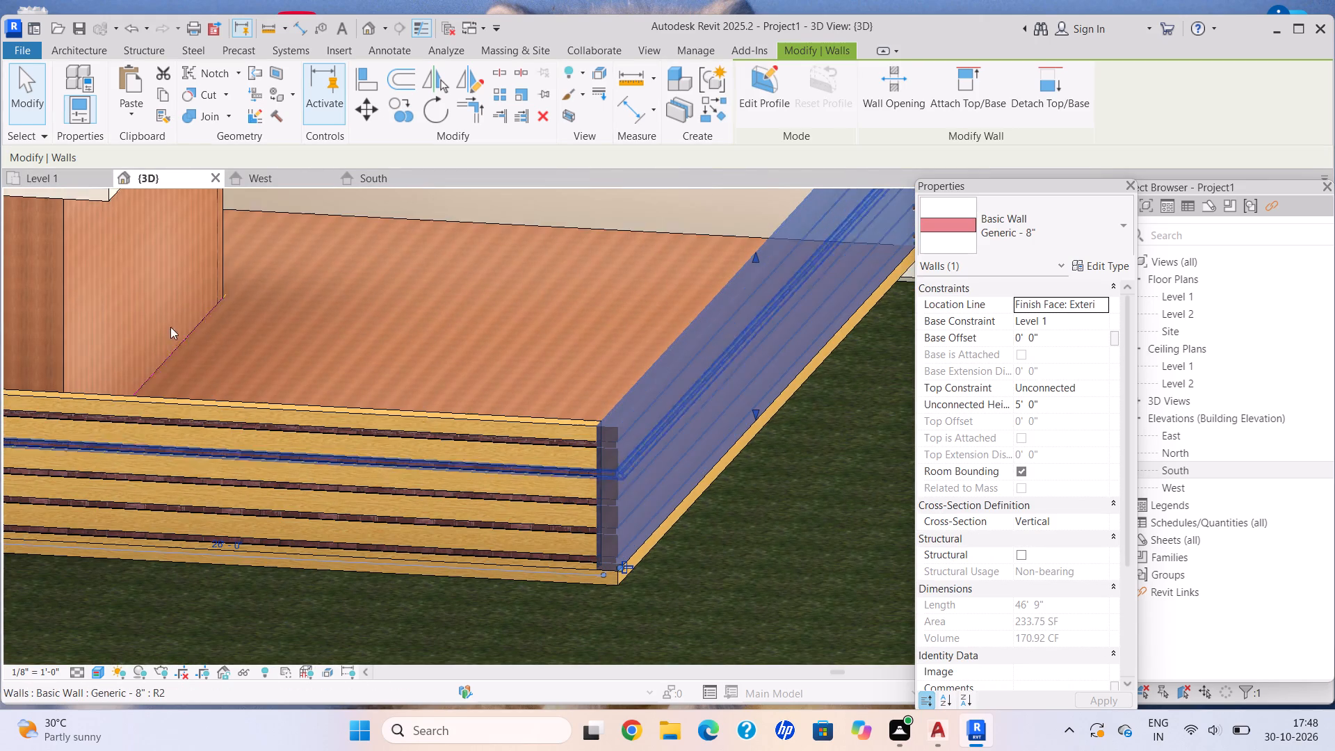
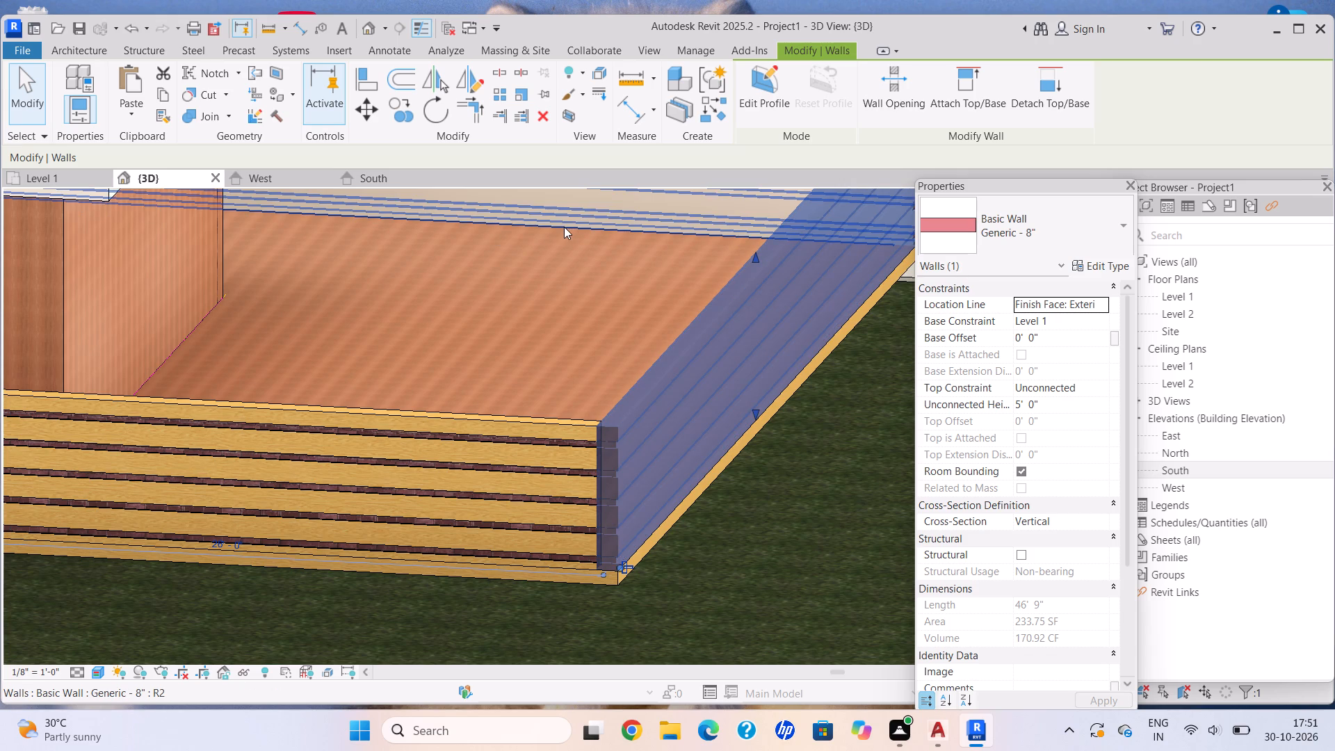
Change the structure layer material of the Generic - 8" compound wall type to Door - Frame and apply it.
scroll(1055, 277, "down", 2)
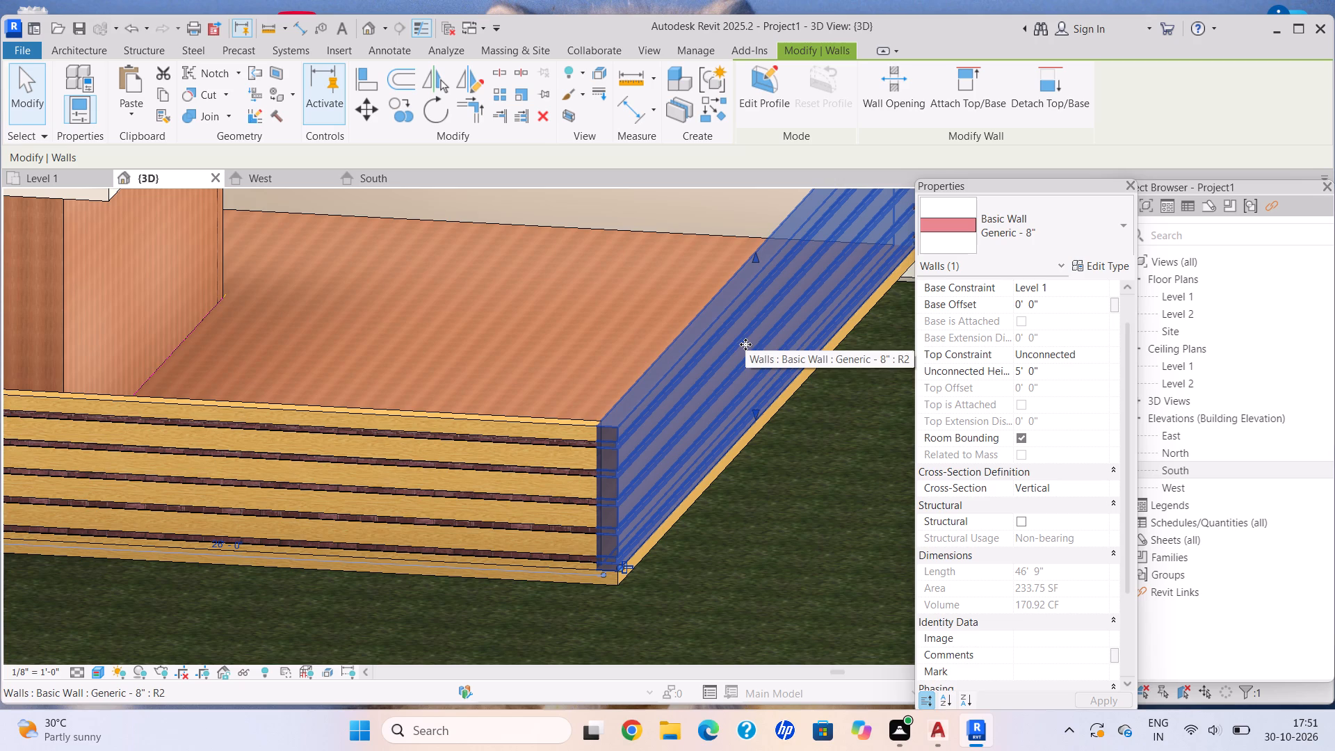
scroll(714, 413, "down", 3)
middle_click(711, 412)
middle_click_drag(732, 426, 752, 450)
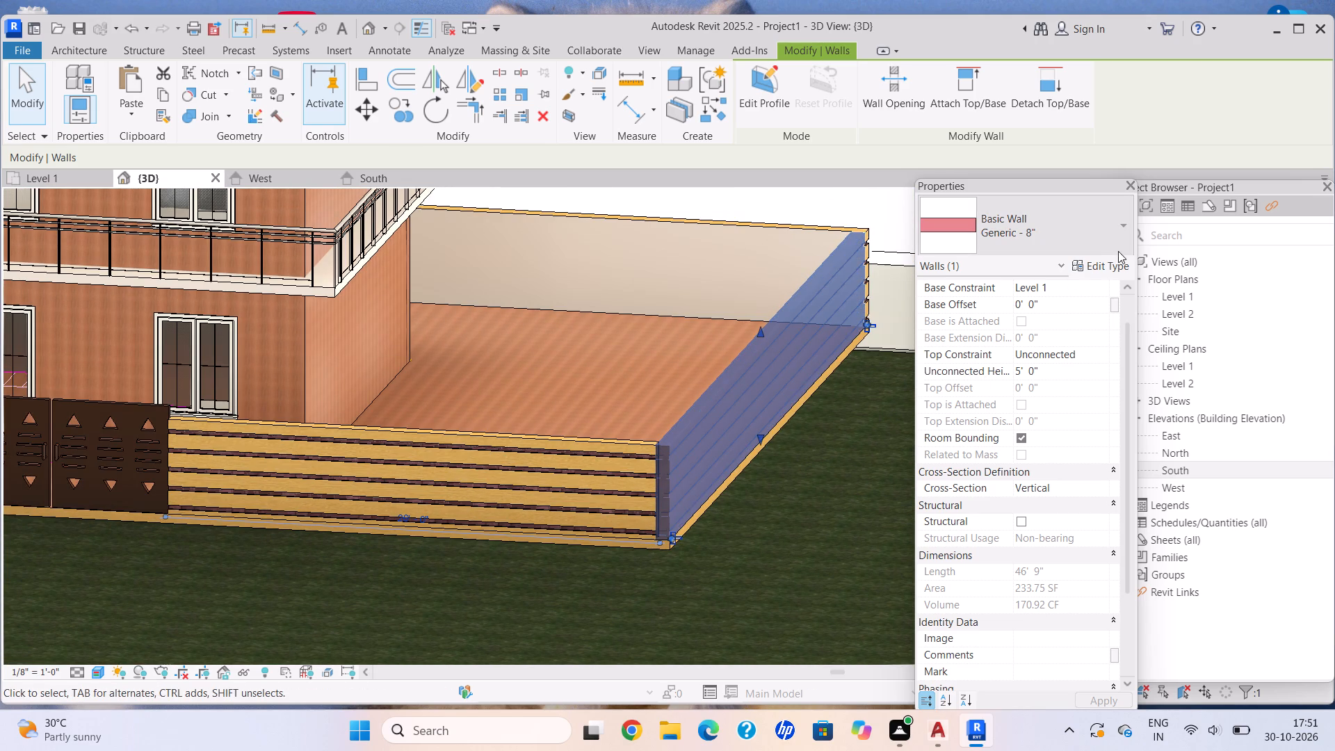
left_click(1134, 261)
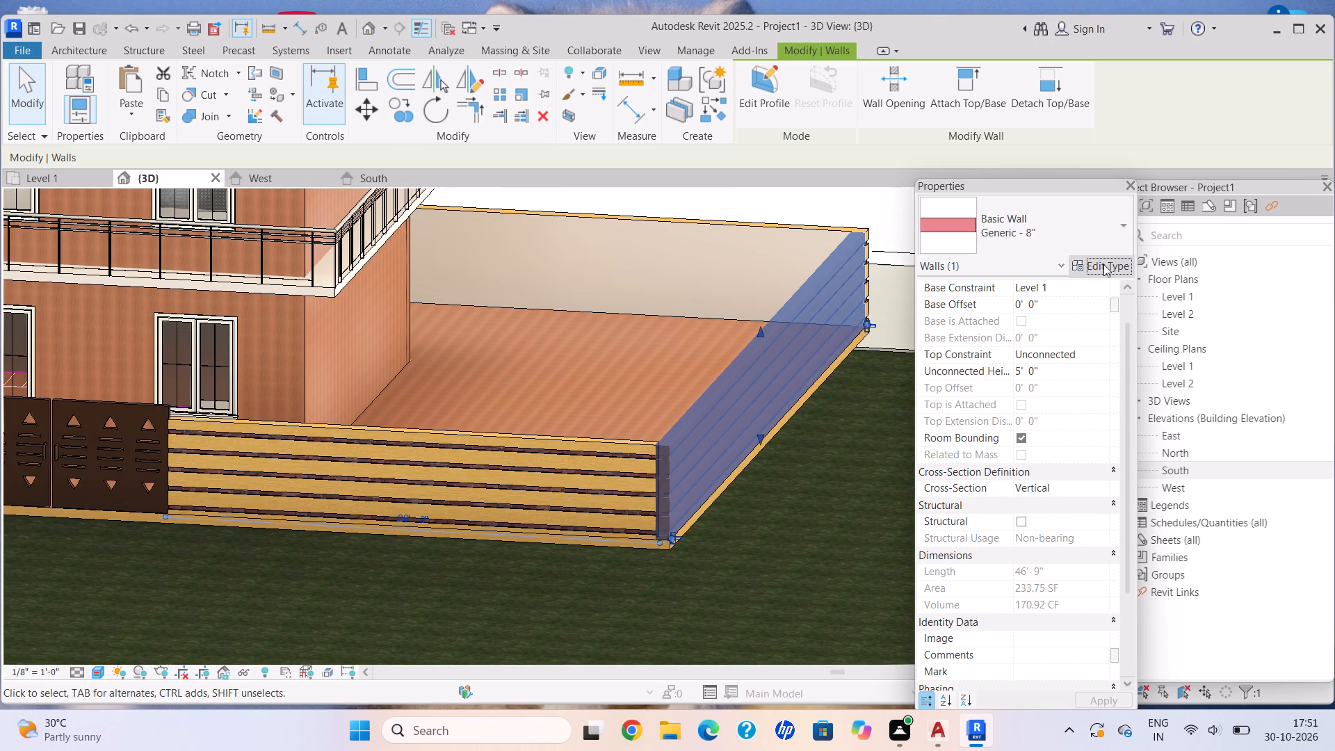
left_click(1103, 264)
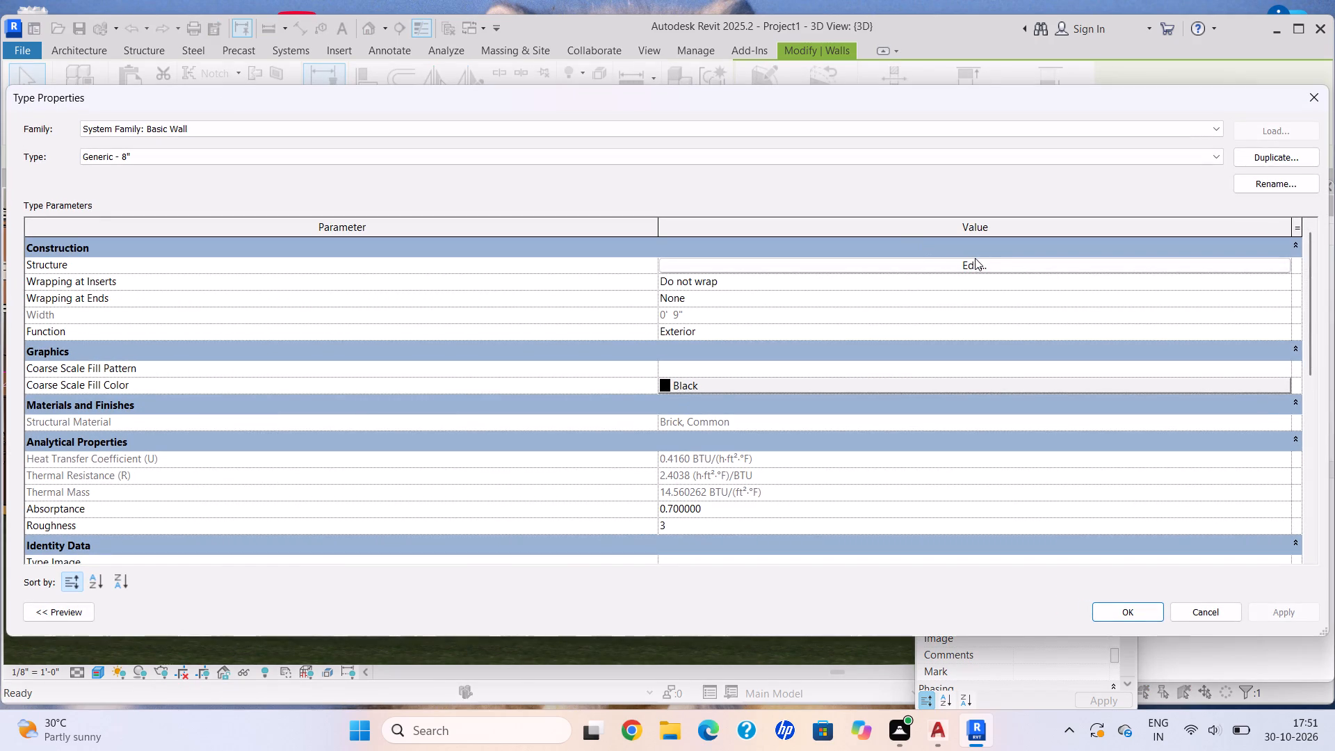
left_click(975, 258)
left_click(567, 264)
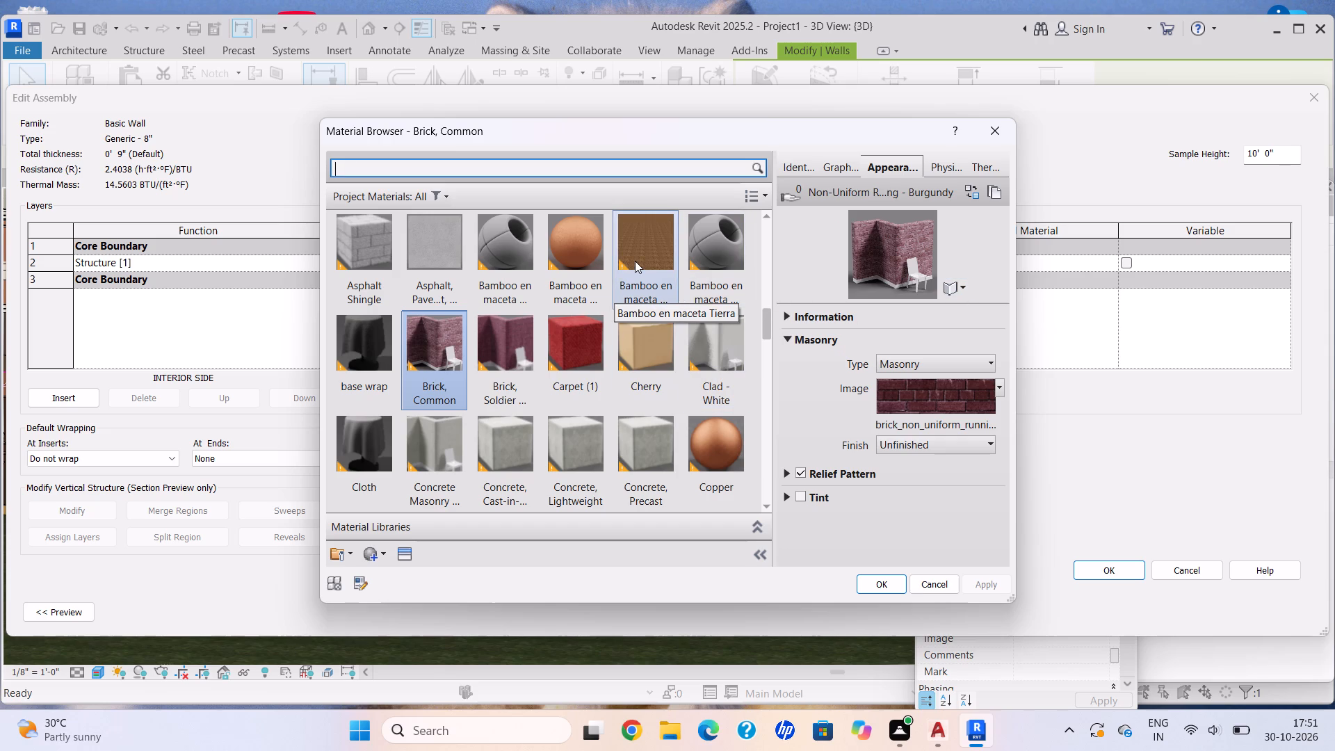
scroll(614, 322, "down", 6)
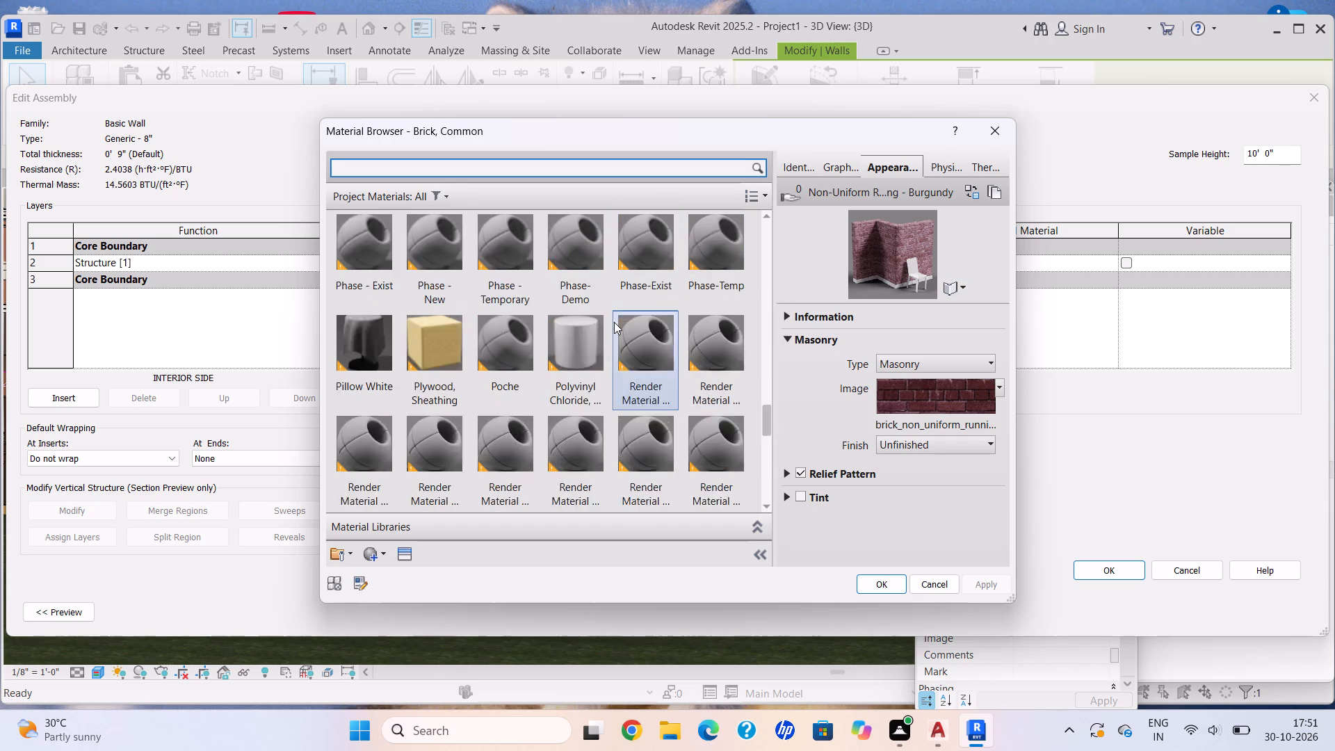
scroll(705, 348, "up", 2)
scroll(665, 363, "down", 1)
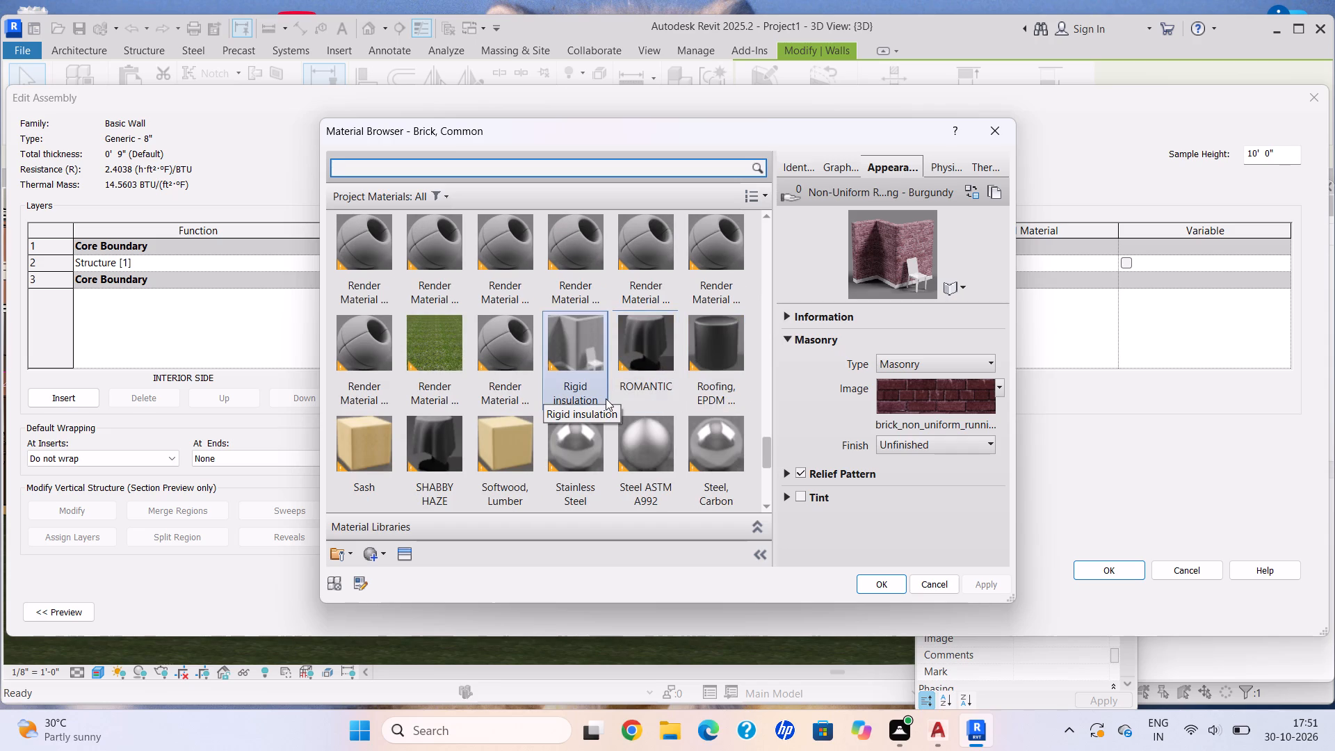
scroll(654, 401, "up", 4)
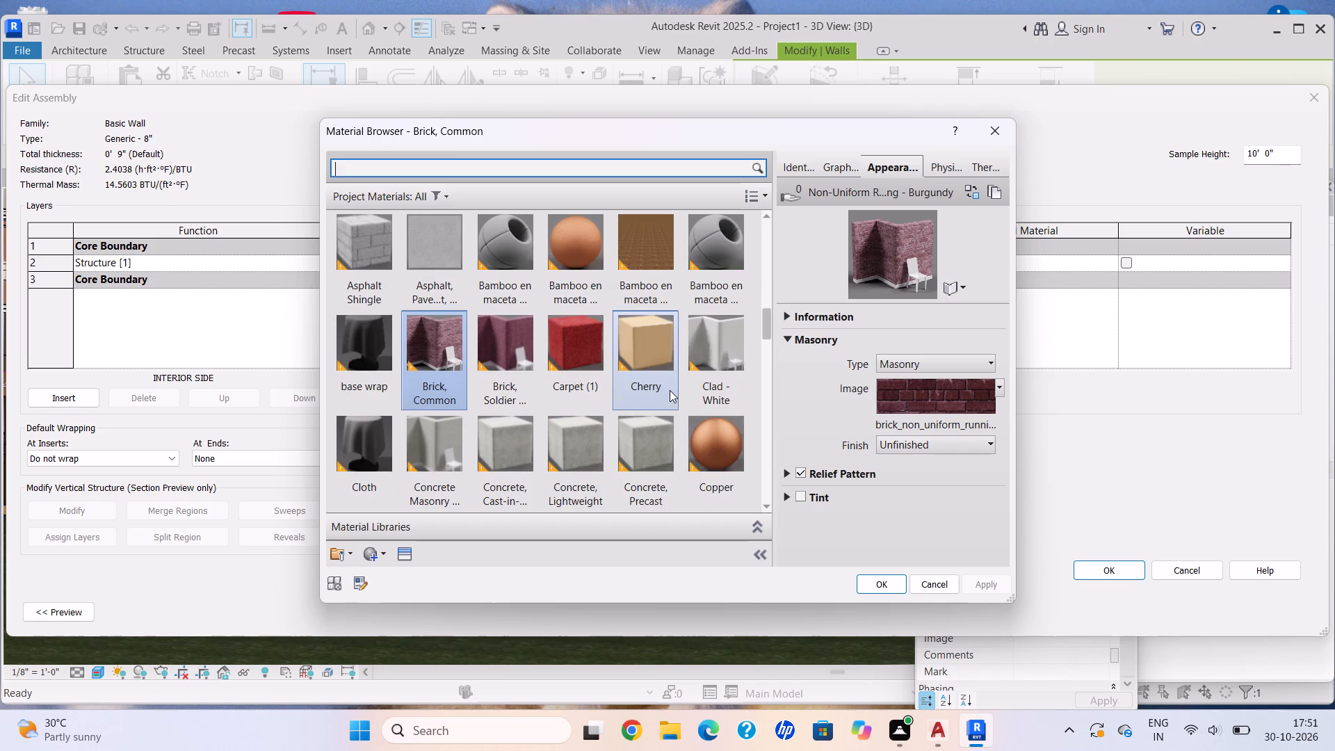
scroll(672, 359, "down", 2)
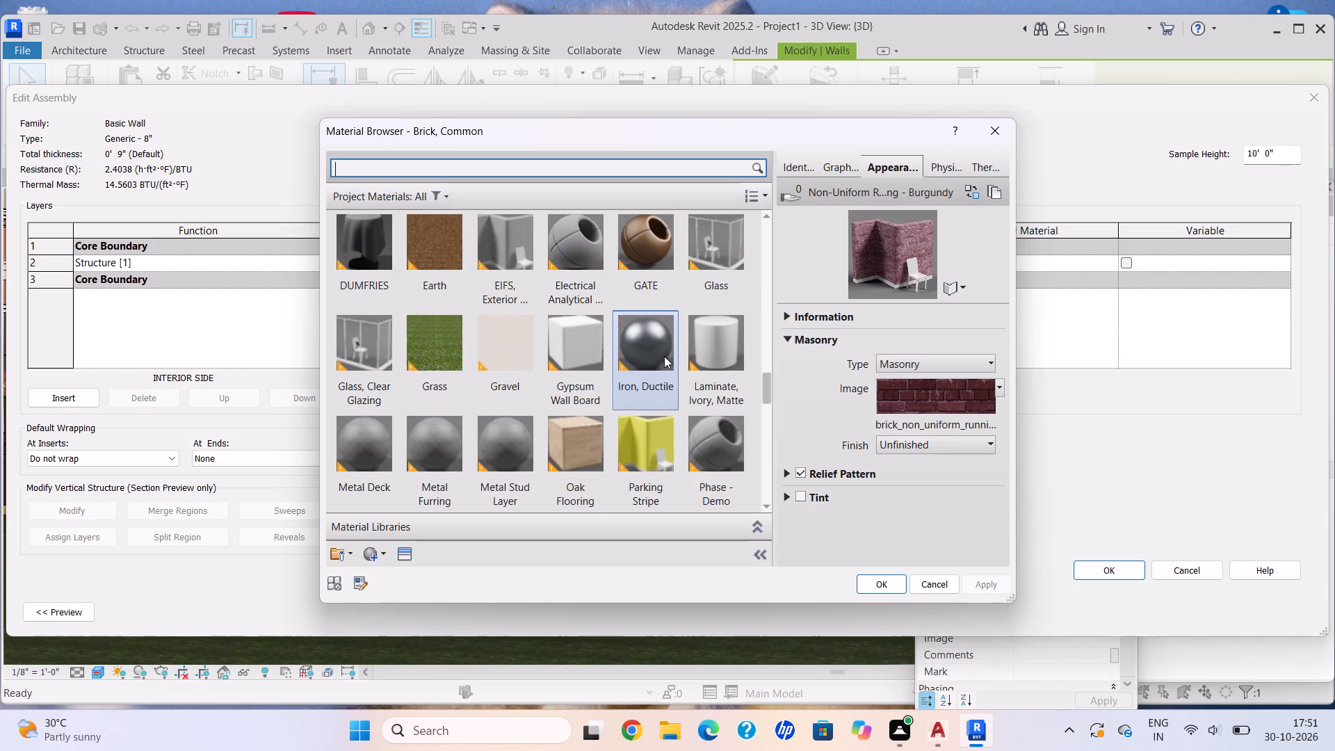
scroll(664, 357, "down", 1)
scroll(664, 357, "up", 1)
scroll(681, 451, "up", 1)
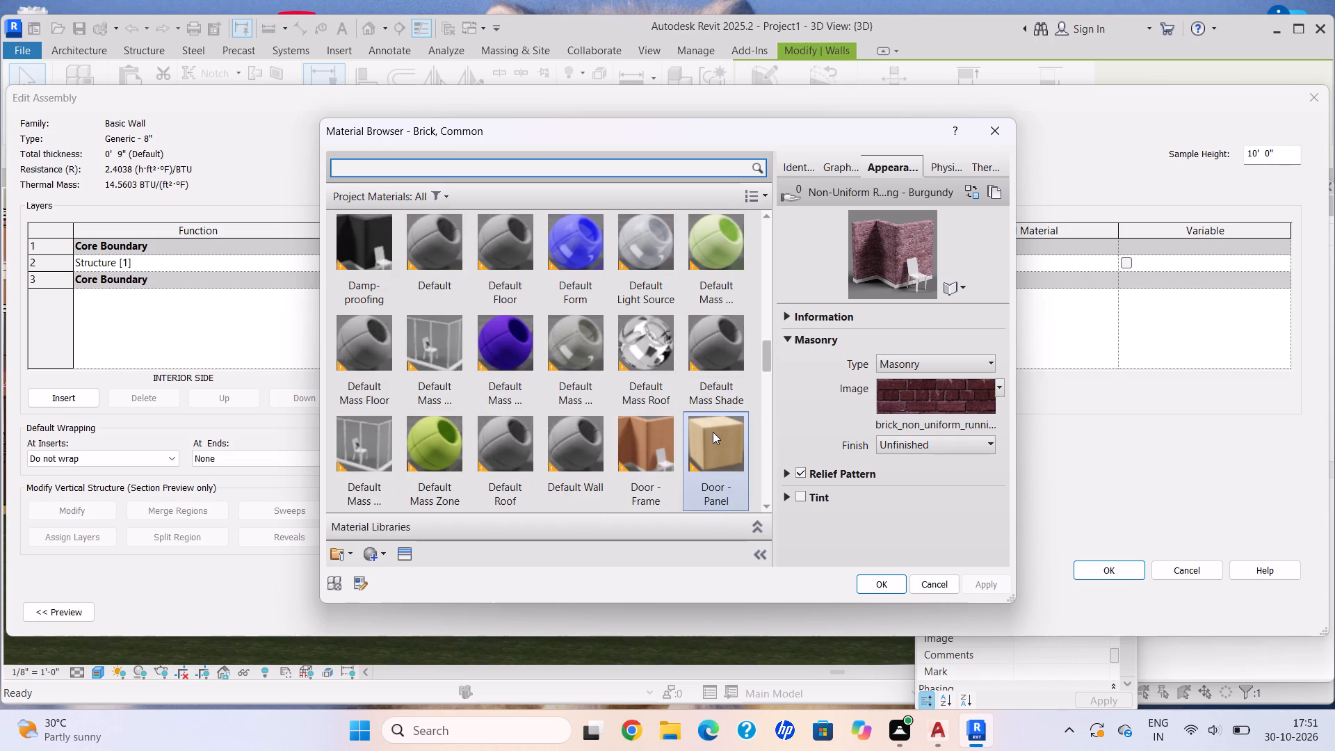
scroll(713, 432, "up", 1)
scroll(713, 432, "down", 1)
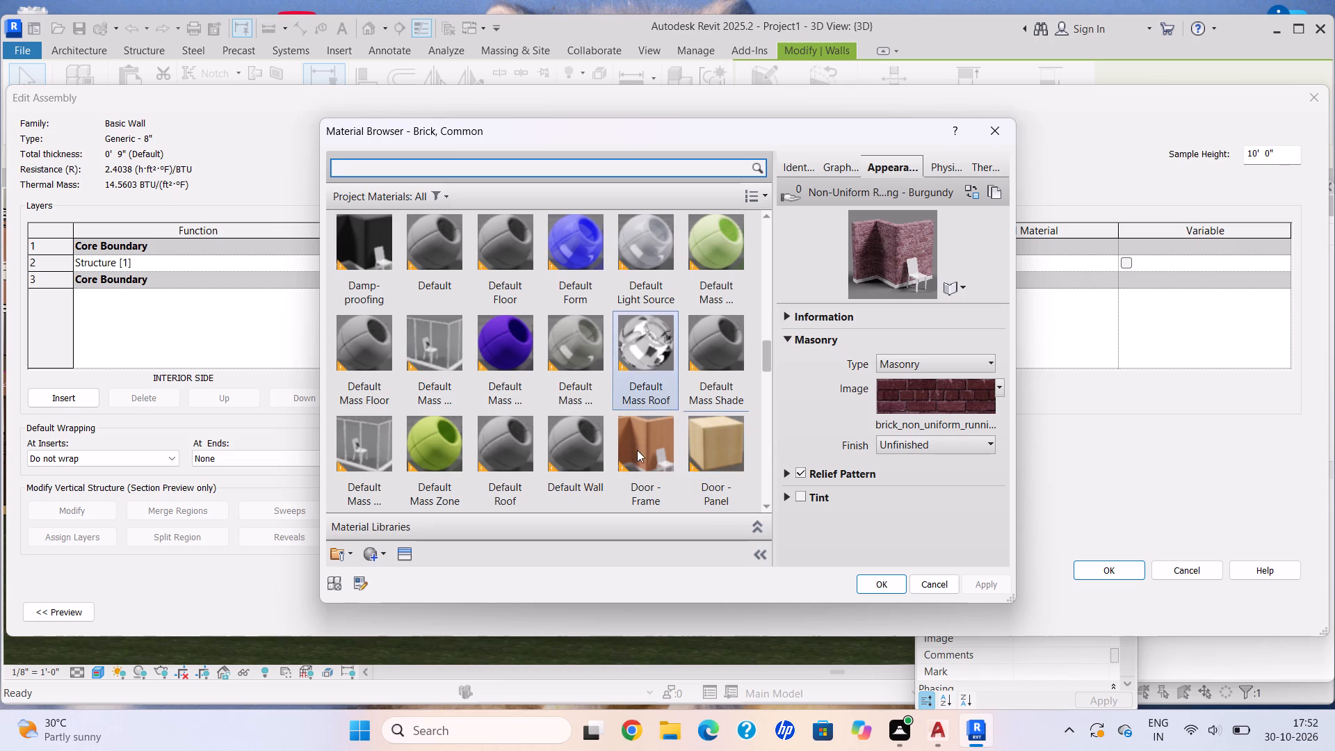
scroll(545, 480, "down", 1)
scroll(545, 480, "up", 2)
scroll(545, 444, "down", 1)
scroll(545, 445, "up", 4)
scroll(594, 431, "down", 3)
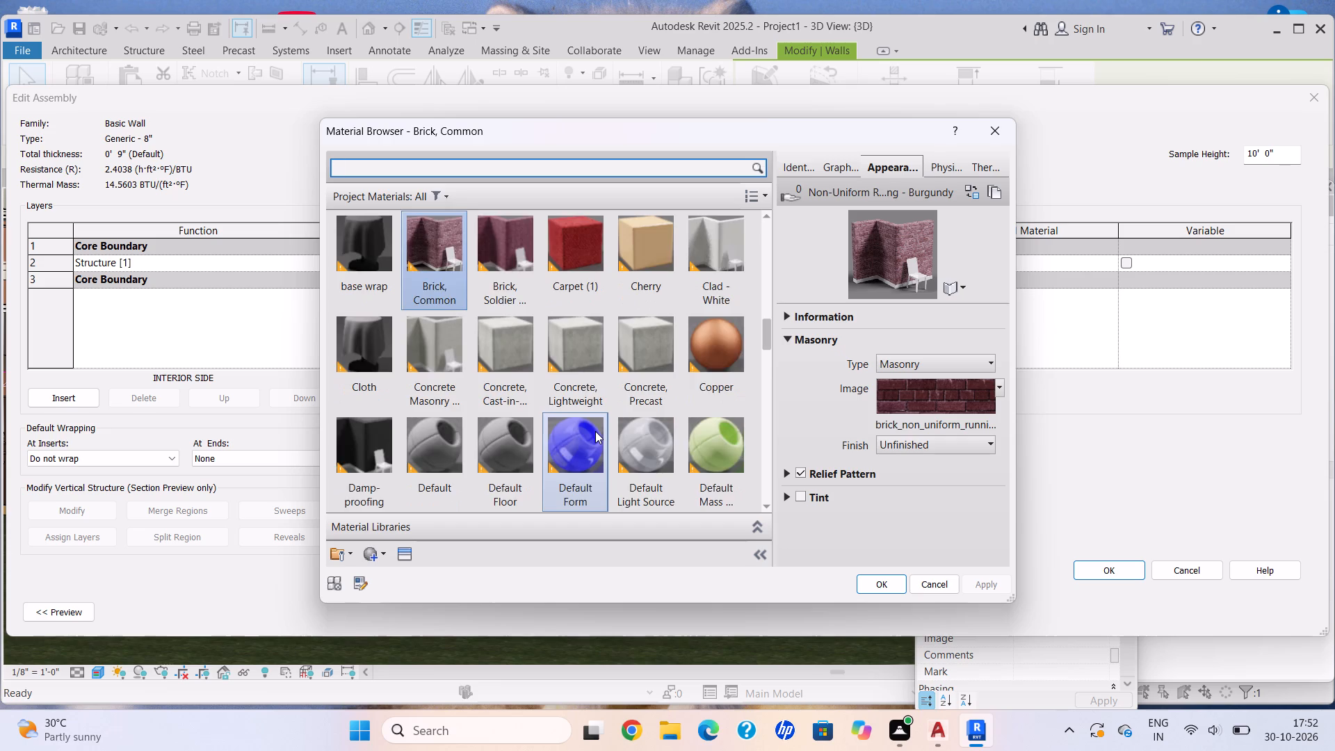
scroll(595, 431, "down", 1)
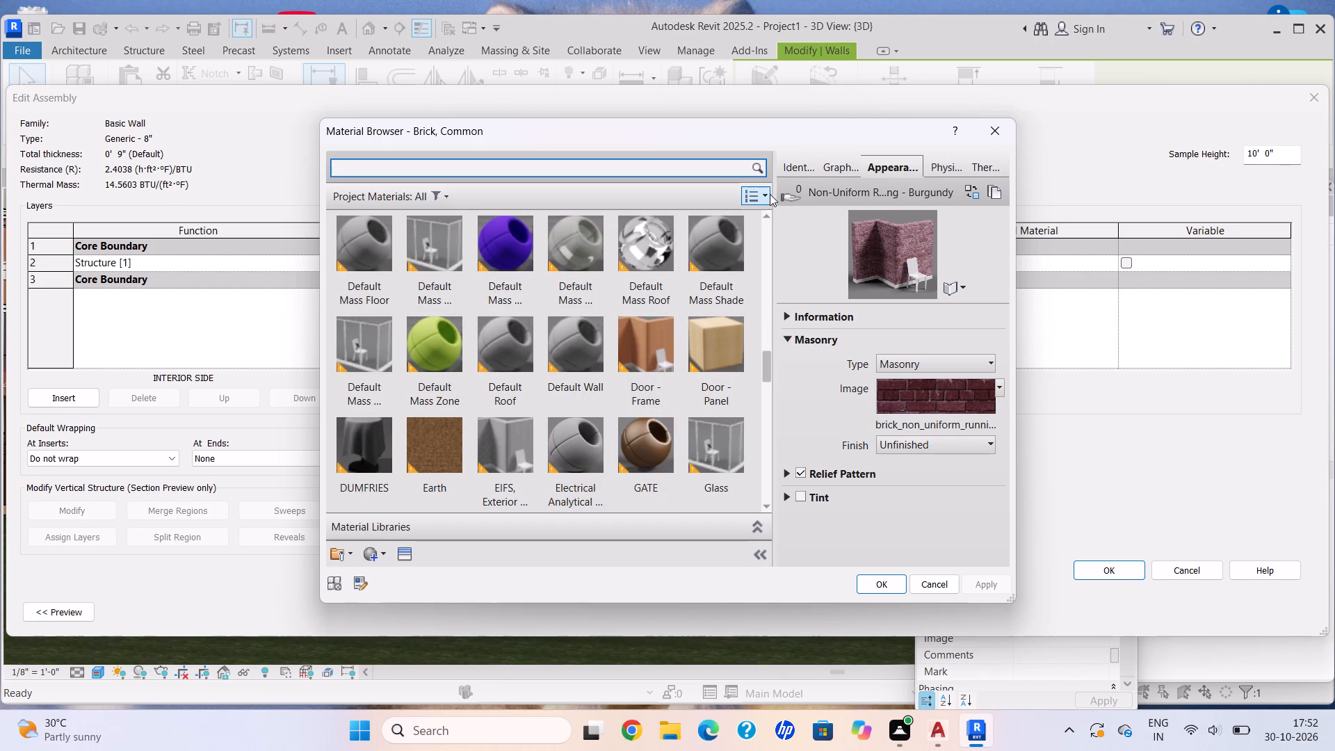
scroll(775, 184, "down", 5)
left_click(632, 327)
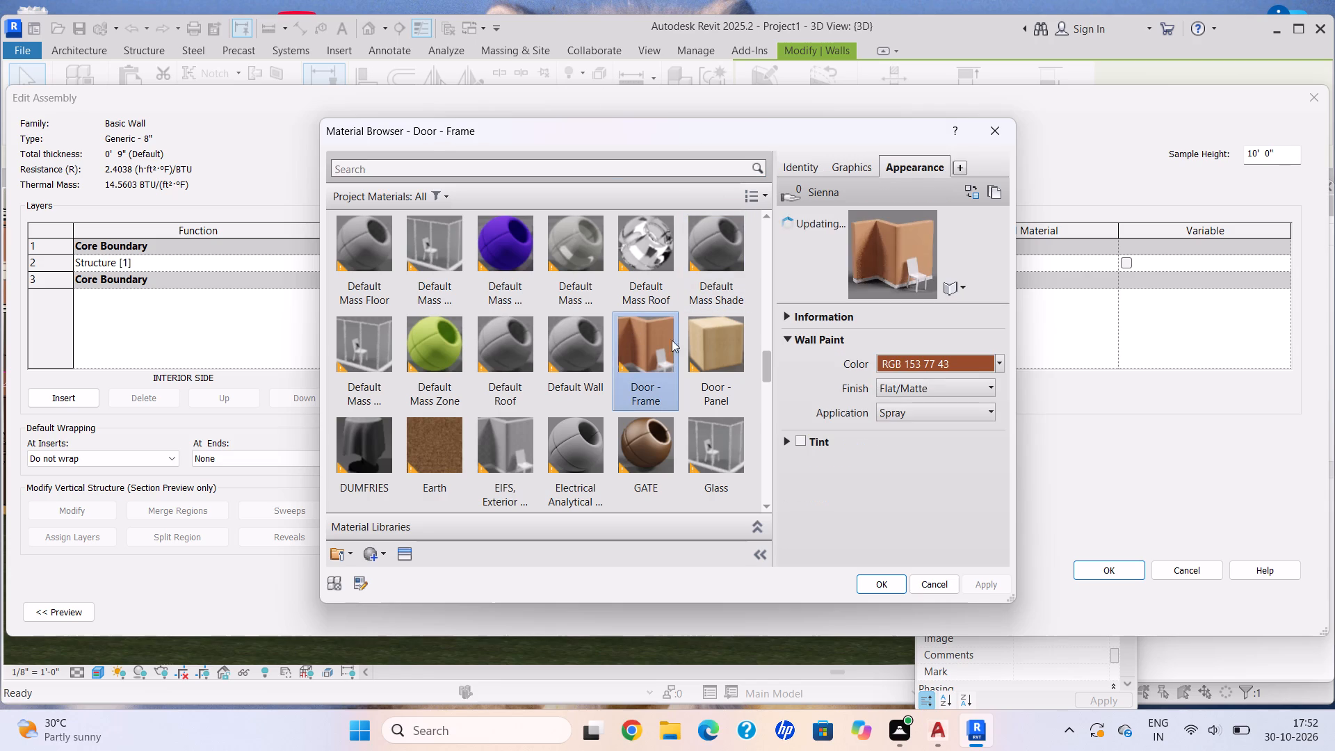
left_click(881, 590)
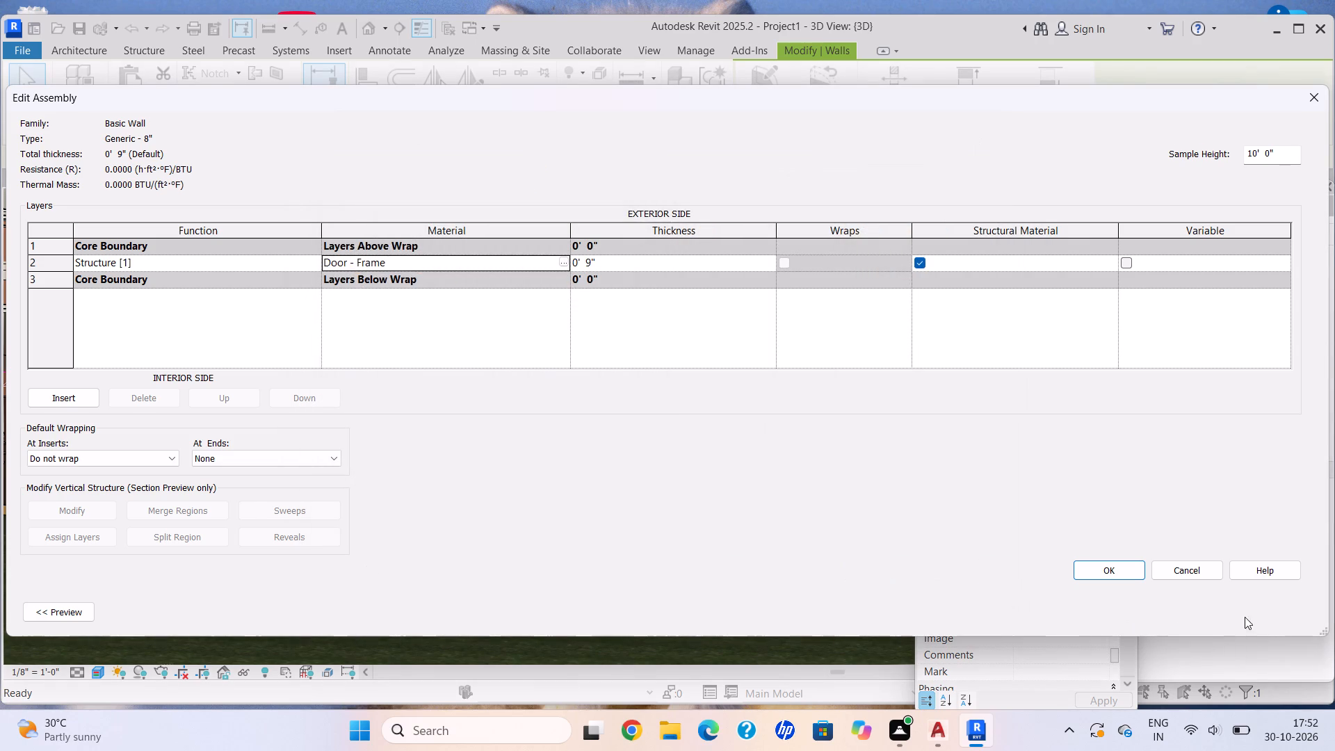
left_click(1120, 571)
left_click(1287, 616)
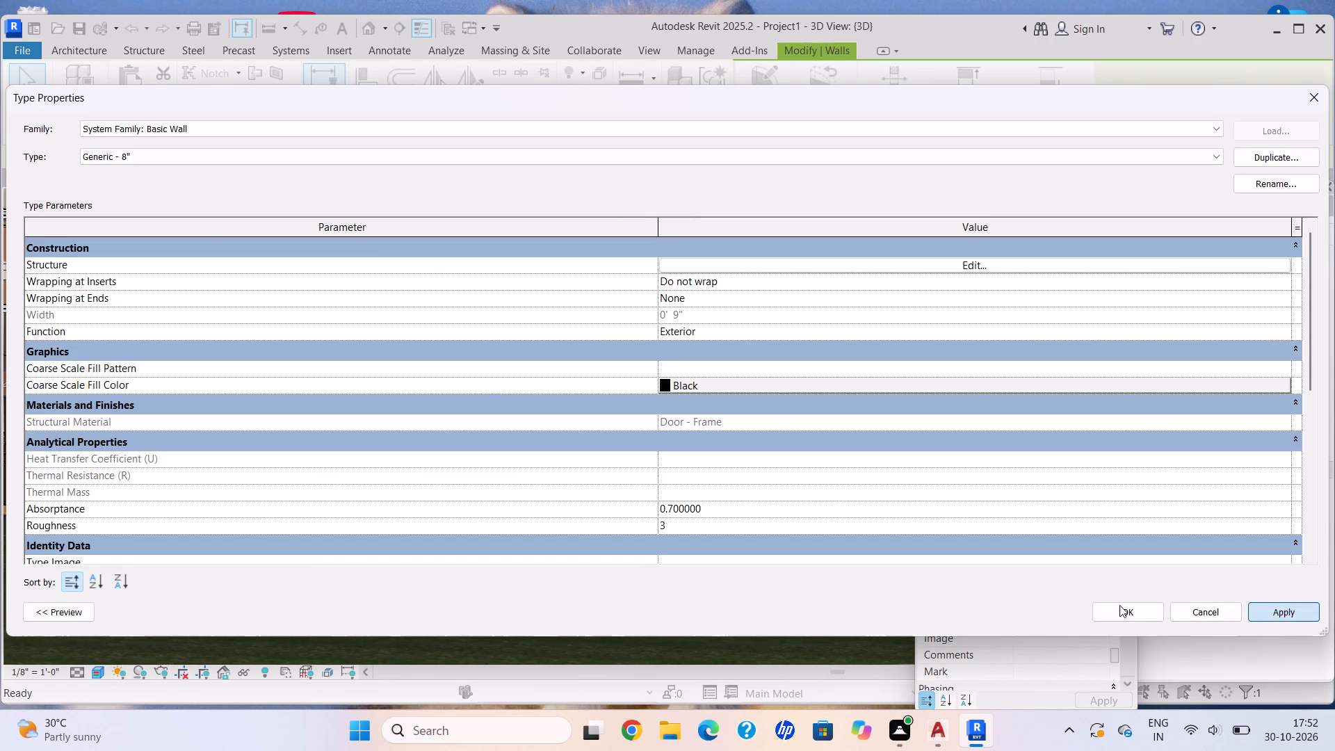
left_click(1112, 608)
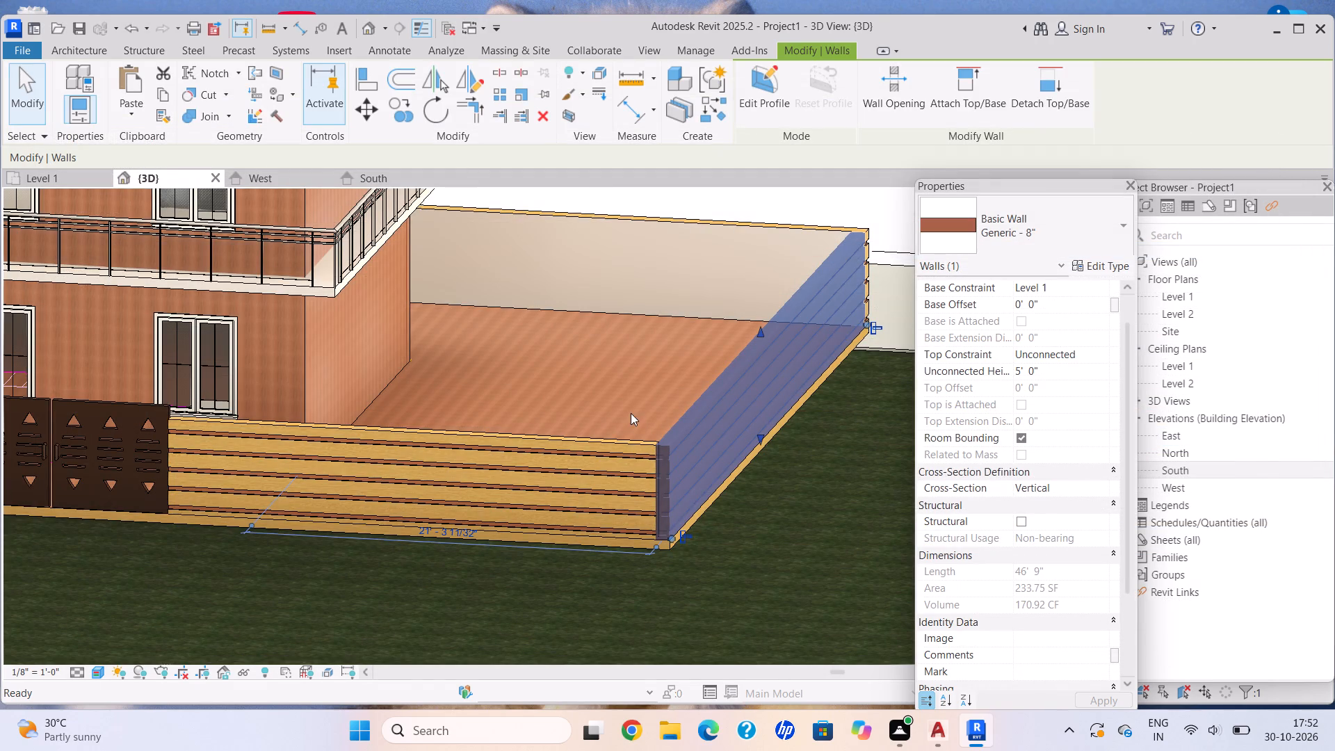
Examine the compound wall's bands against the house facade, gate and balconies, both close up and from farther away.
middle_click(631, 413)
middle_click_drag(636, 417, 653, 455)
scroll(650, 469, "up", 5)
key("Escape")
key("Escape")
middle_click_drag(633, 474, 506, 462)
scroll(508, 462, "up", 1)
scroll(690, 441, "down", 7)
scroll(609, 423, "down", 3)
middle_click_drag(596, 430, 667, 517)
scroll(486, 457, "up", 5)
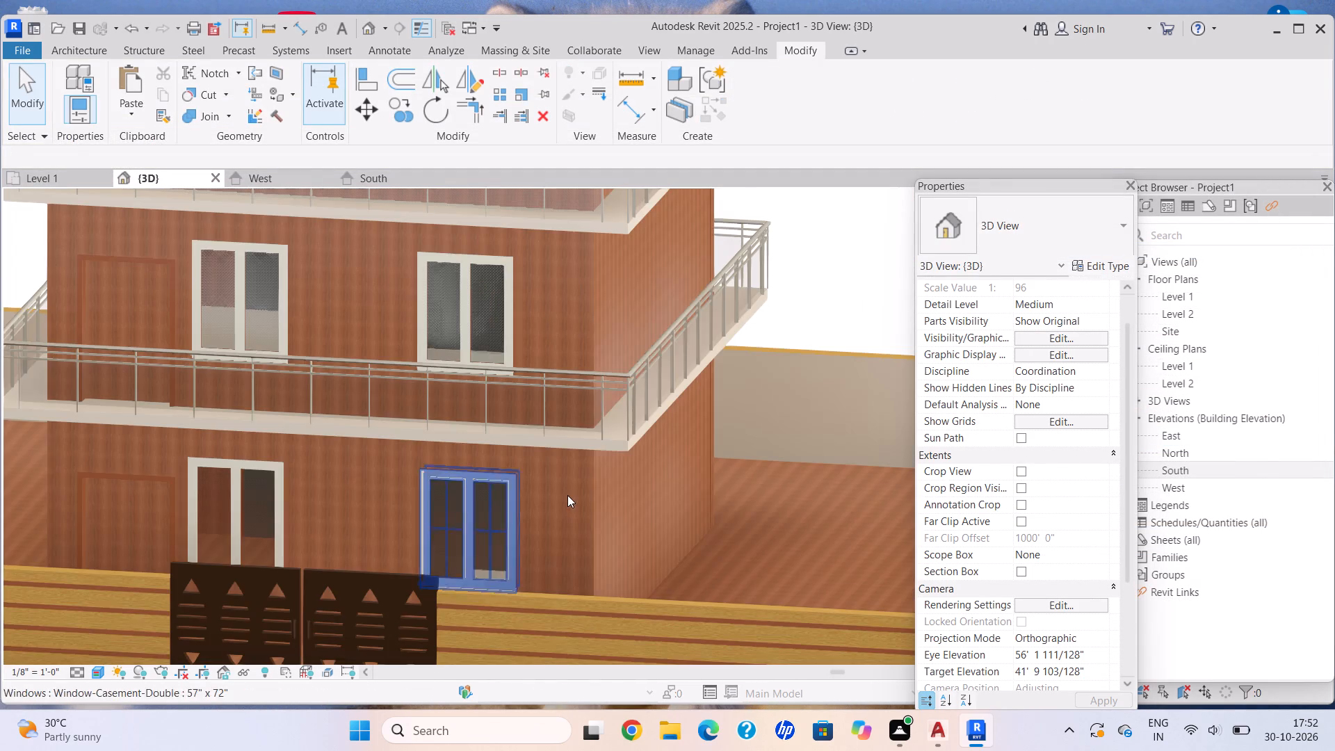
scroll(743, 494, "down", 5)
middle_click_drag(741, 492, 545, 436)
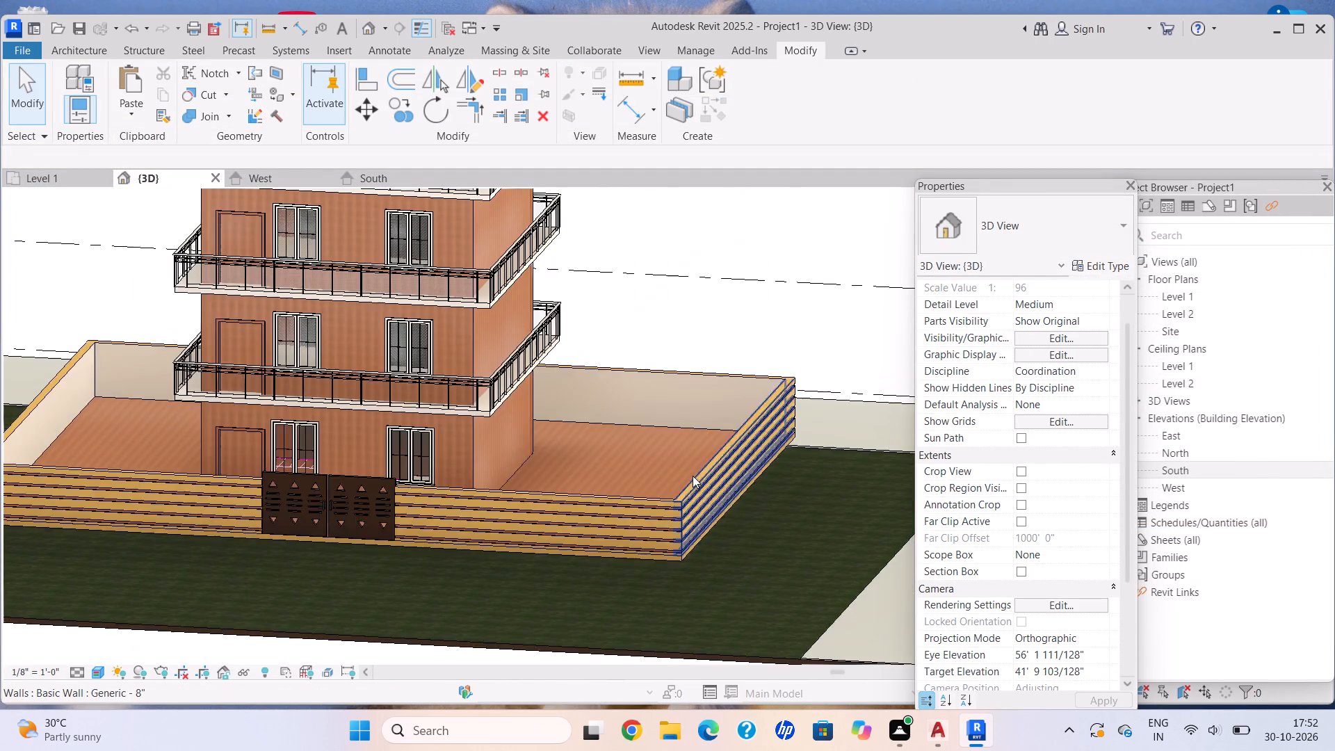
Select the Generic - 8" side run of the compound wall and examine its banded front corner up close.
scroll(694, 479, "up", 6)
left_click(696, 485)
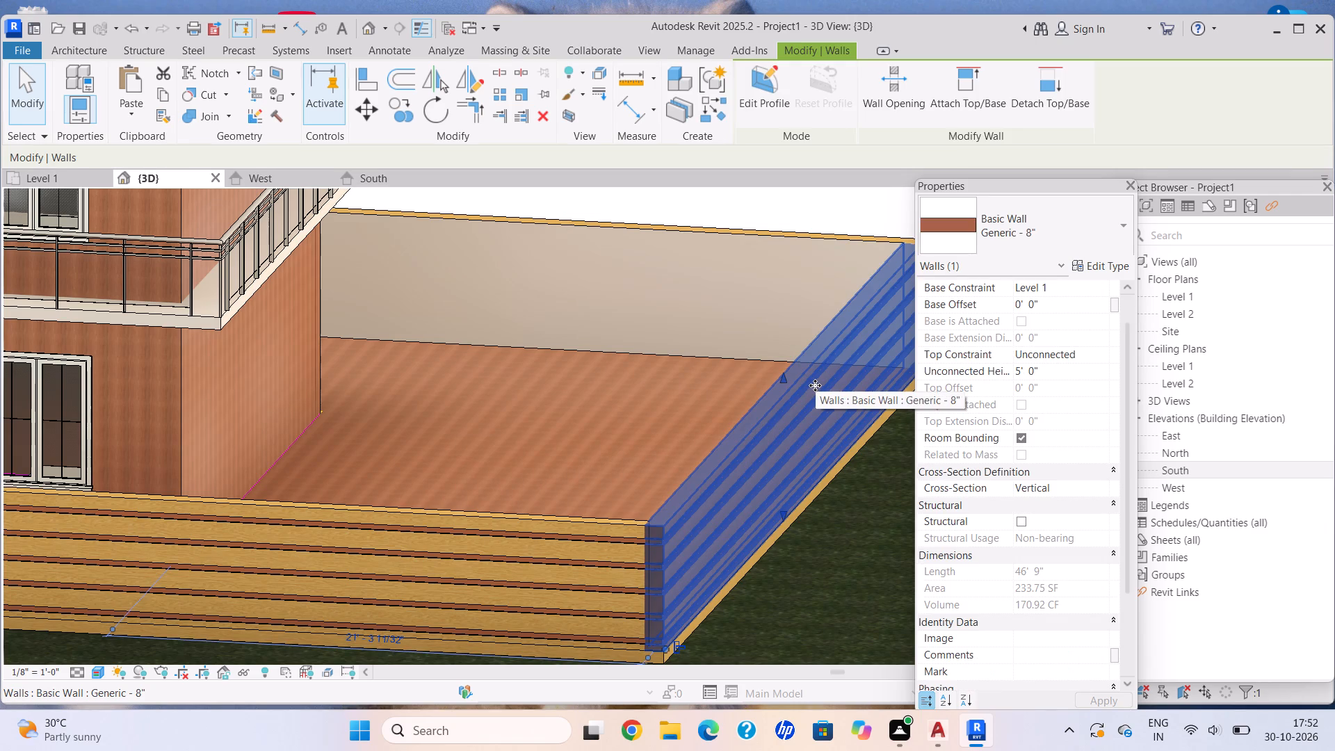
scroll(694, 446, "up", 1)
scroll(693, 452, "down", 3)
middle_click(694, 453)
scroll(694, 453, "down", 1)
scroll(687, 631, "up", 16)
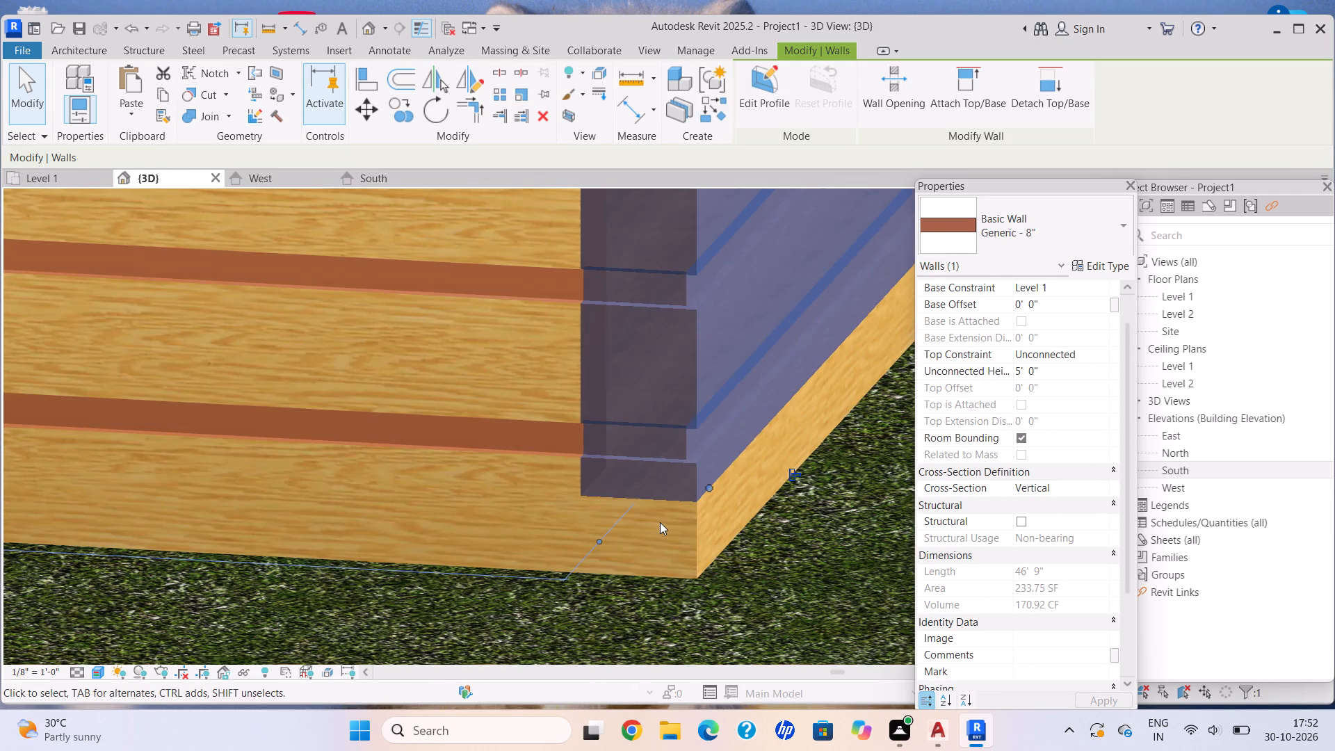
scroll(657, 530, "down", 7)
middle_click_drag(657, 531, 631, 554)
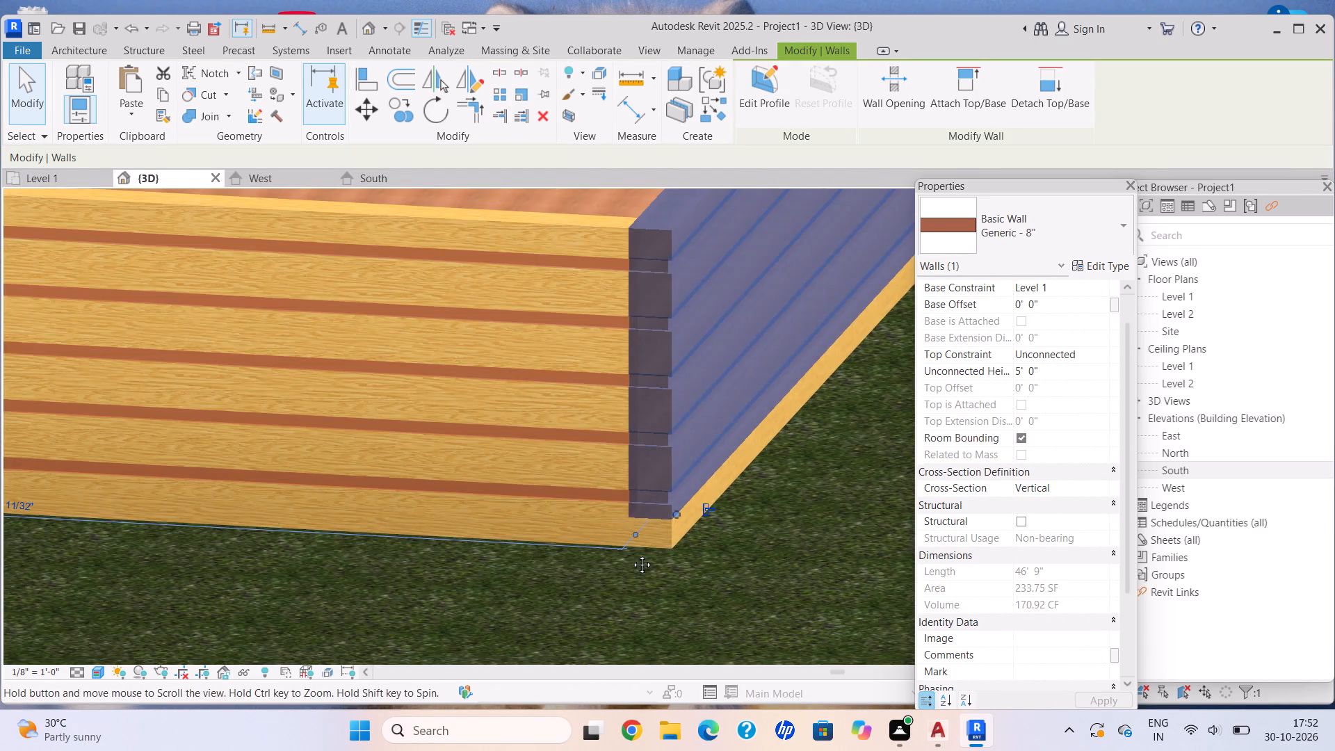
middle_click_drag(631, 554, 607, 566)
middle_click_drag(672, 513, 617, 567)
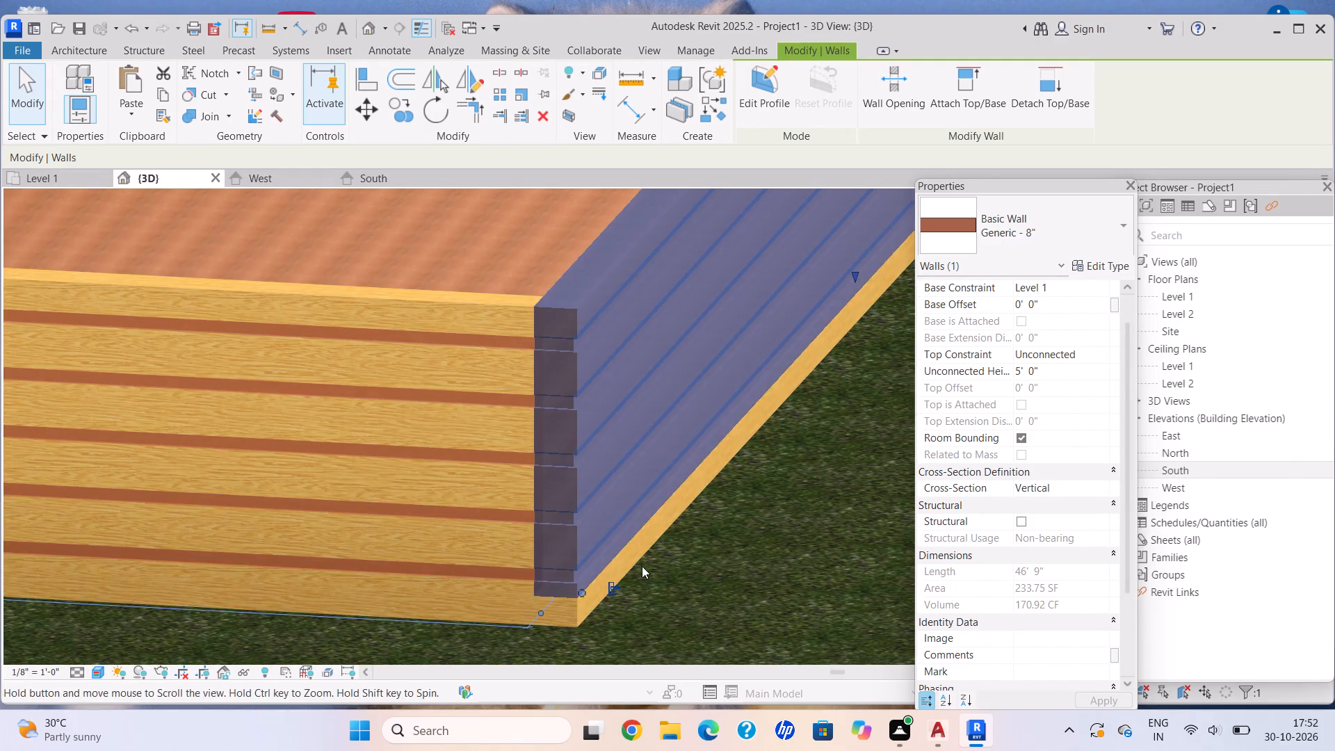
scroll(645, 558, "down", 3)
middle_click_drag(633, 558, 565, 577)
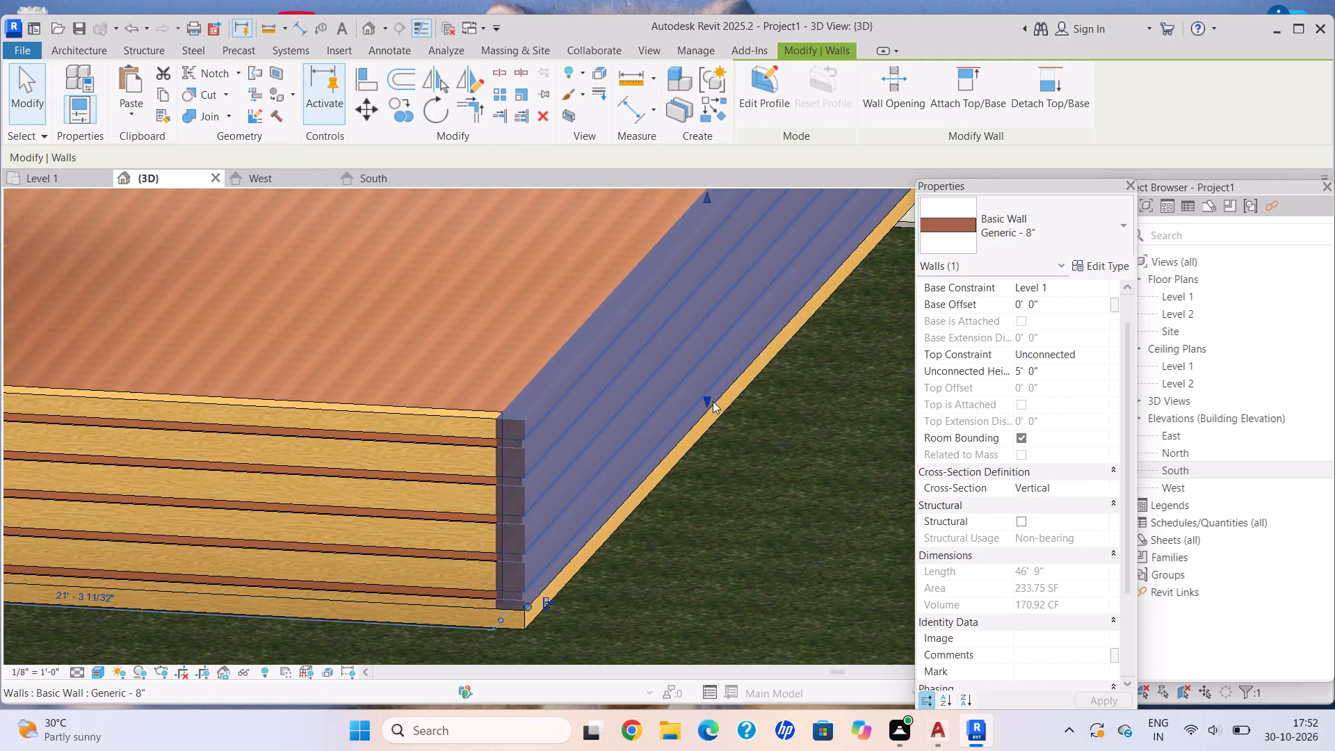
scroll(713, 401, "up", 4)
scroll(712, 409, "down", 2)
middle_click_drag(712, 412, 671, 448)
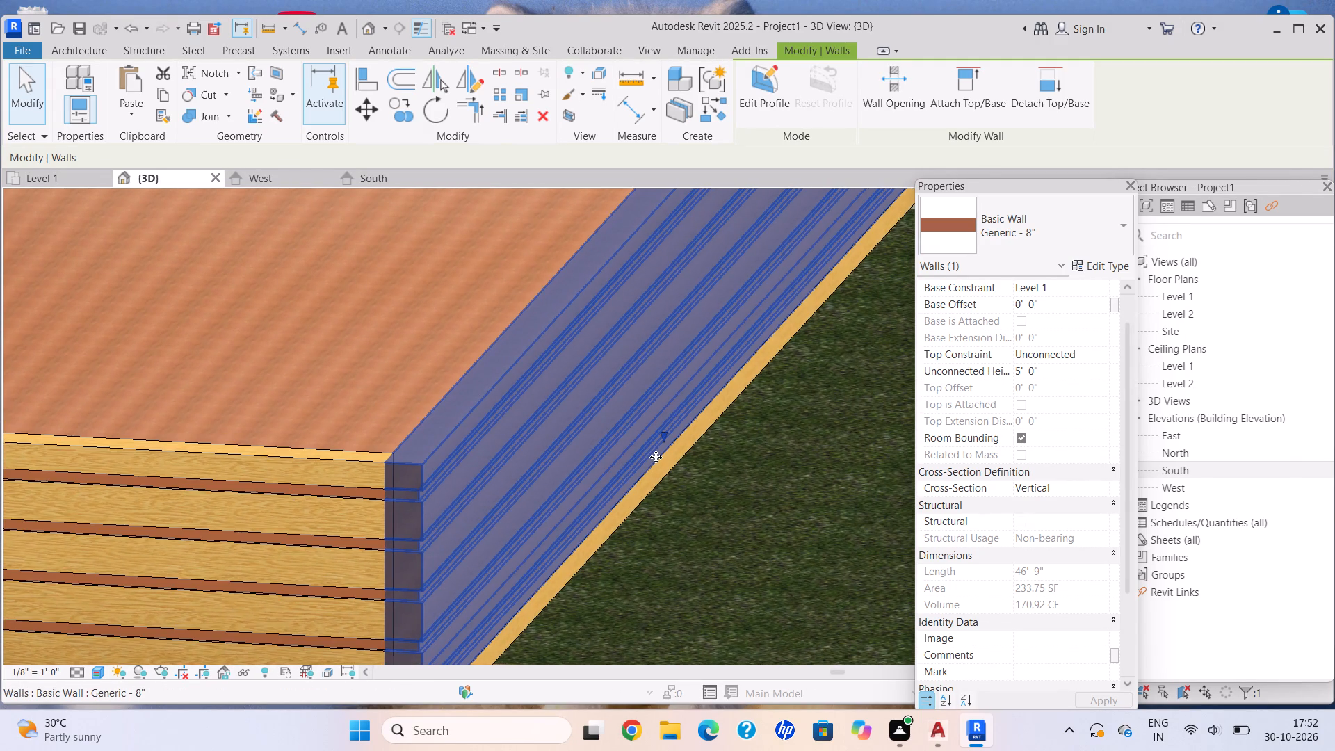
scroll(689, 456, "up", 3)
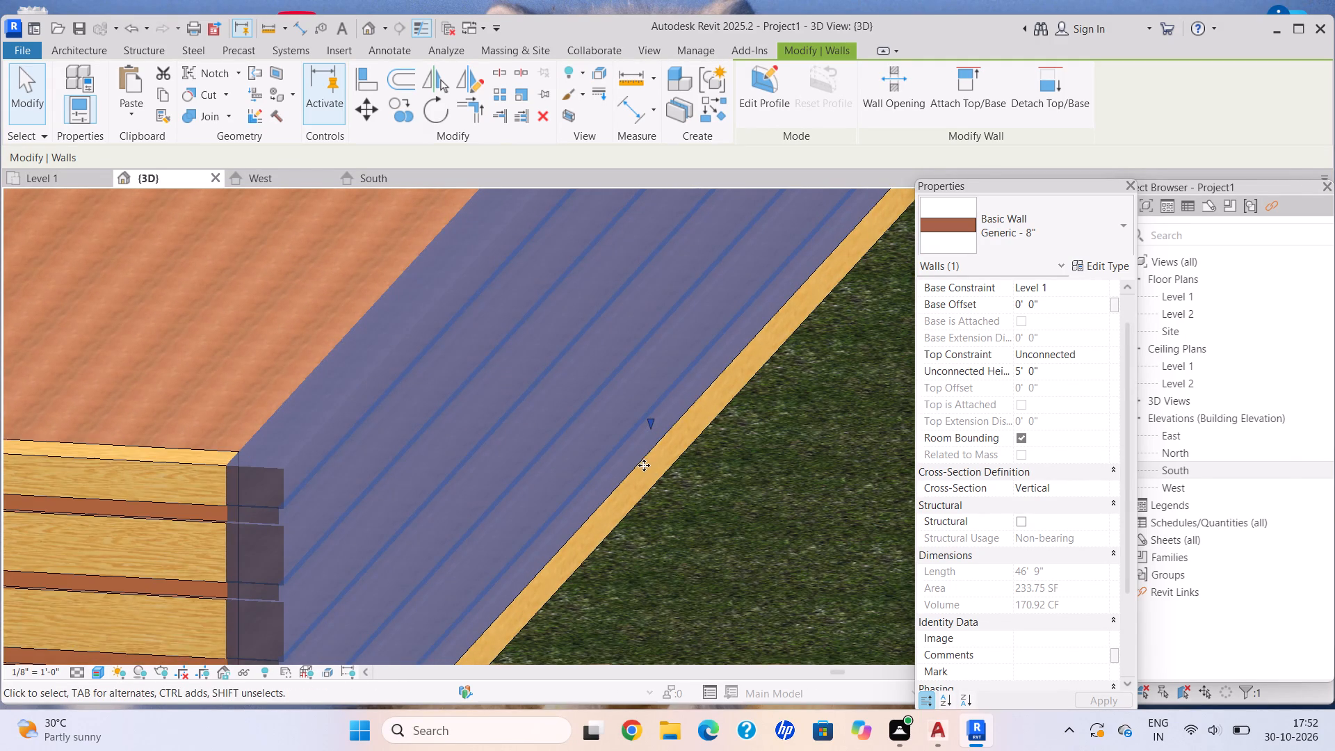
scroll(642, 460, "down", 2)
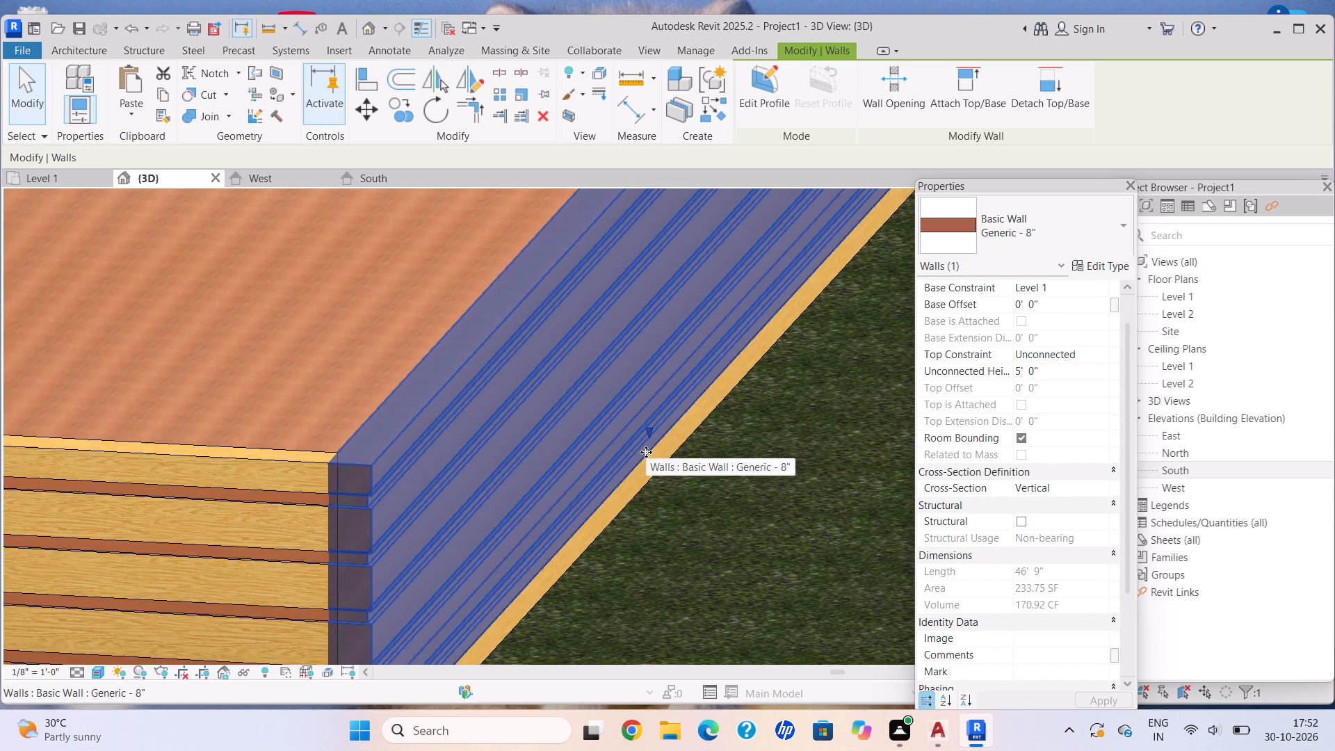
middle_click_drag(646, 452, 688, 476)
middle_click_drag(542, 496, 636, 466)
scroll(545, 480, "down", 3)
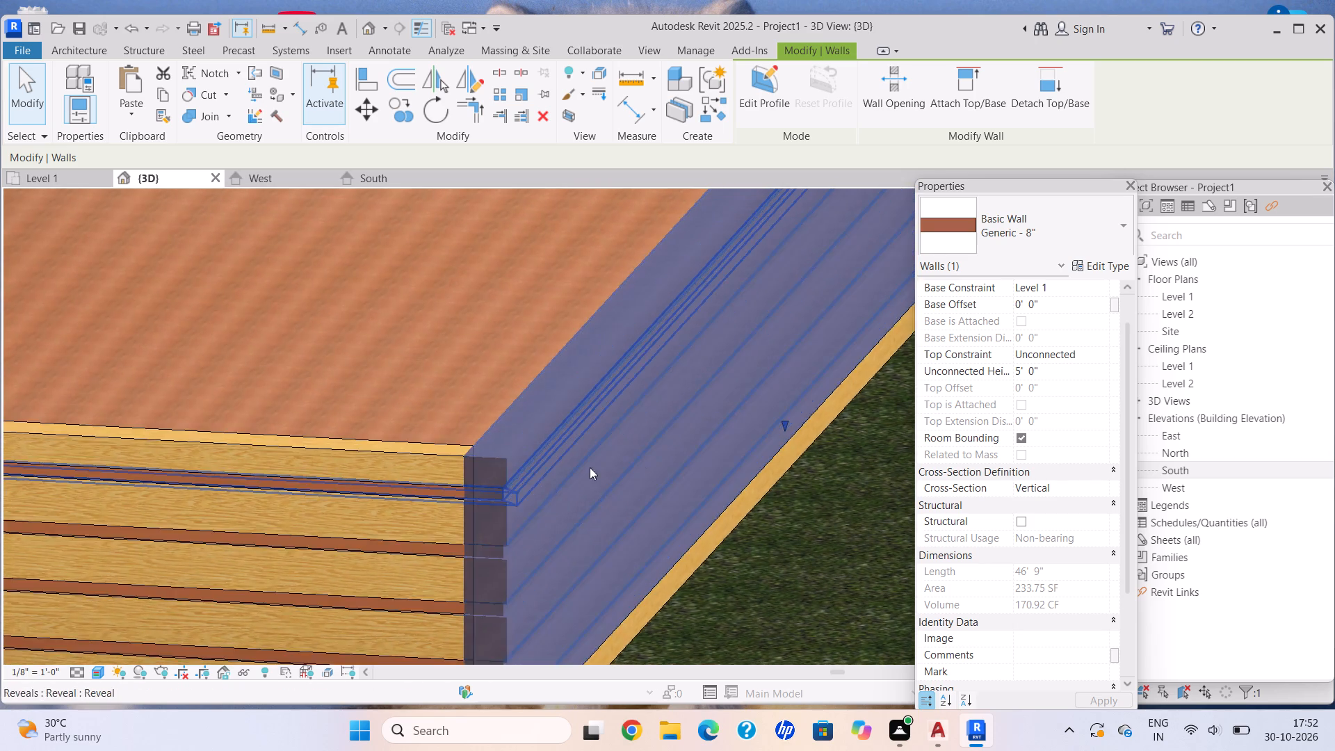
scroll(590, 467, "down", 2)
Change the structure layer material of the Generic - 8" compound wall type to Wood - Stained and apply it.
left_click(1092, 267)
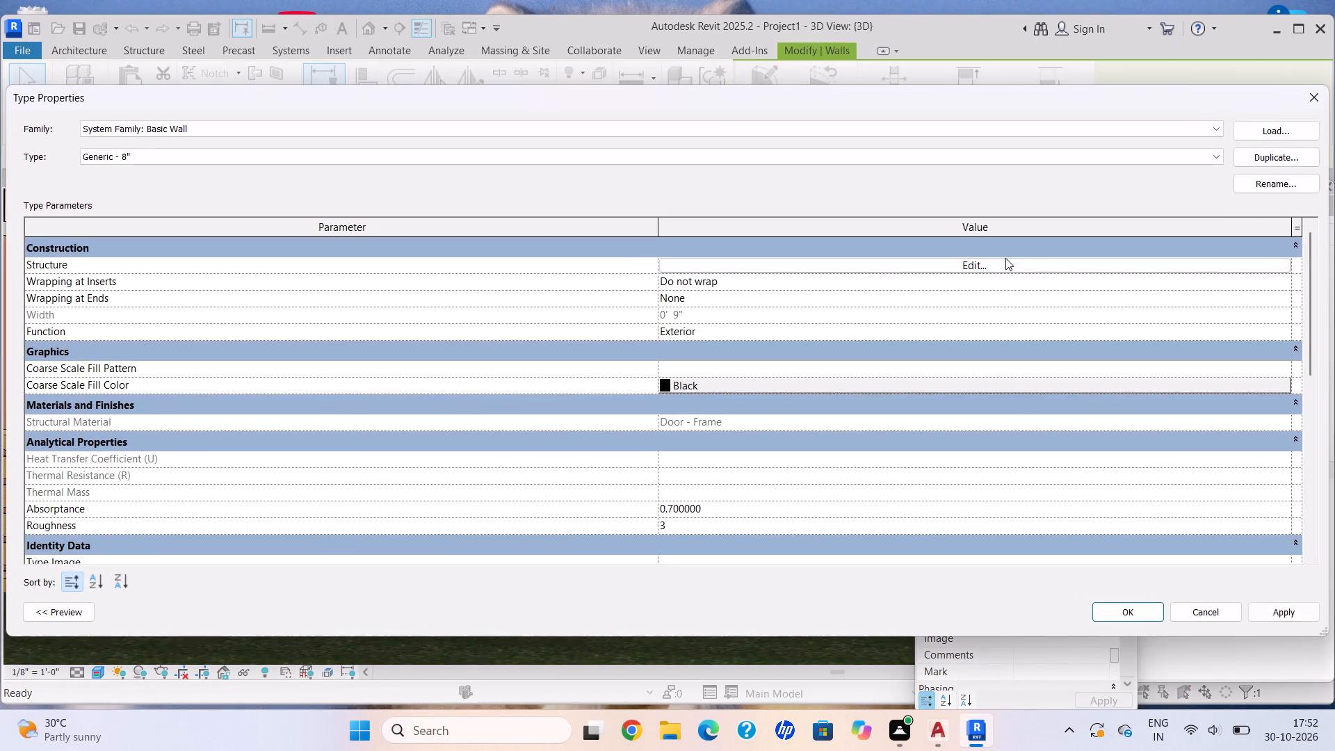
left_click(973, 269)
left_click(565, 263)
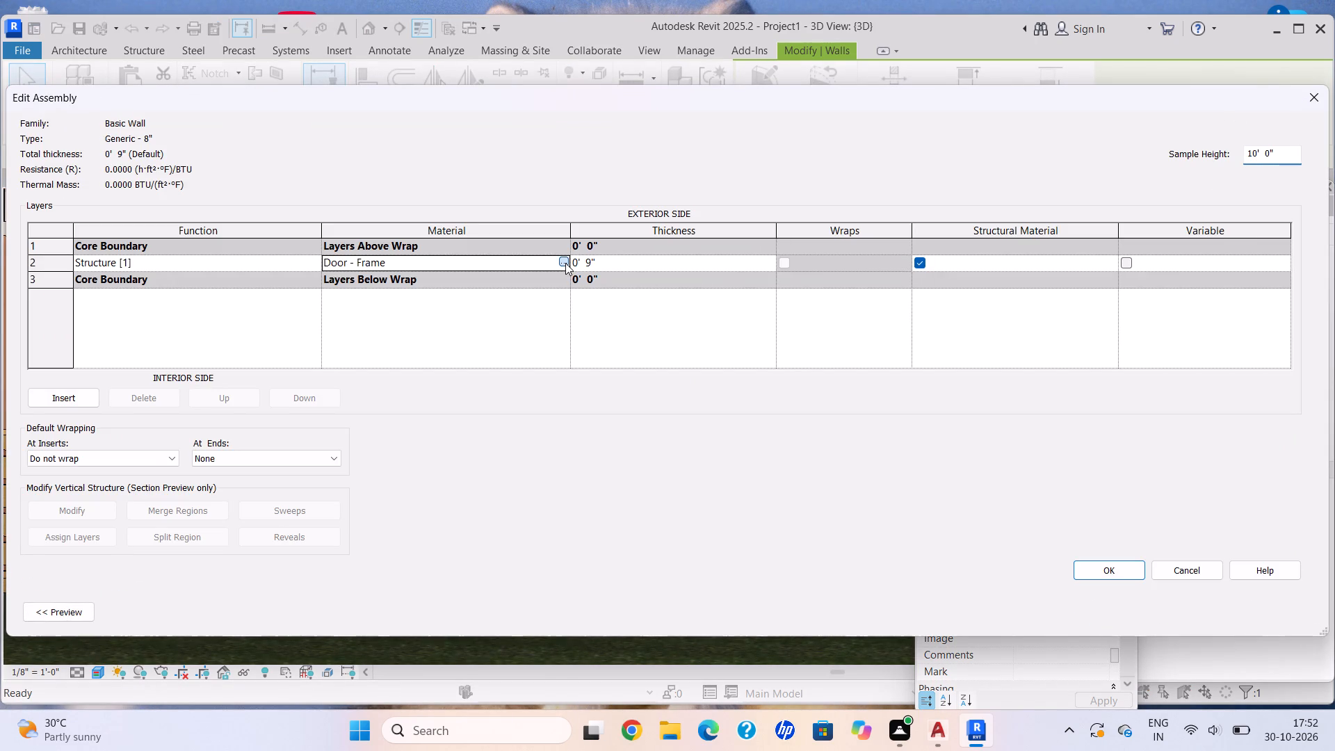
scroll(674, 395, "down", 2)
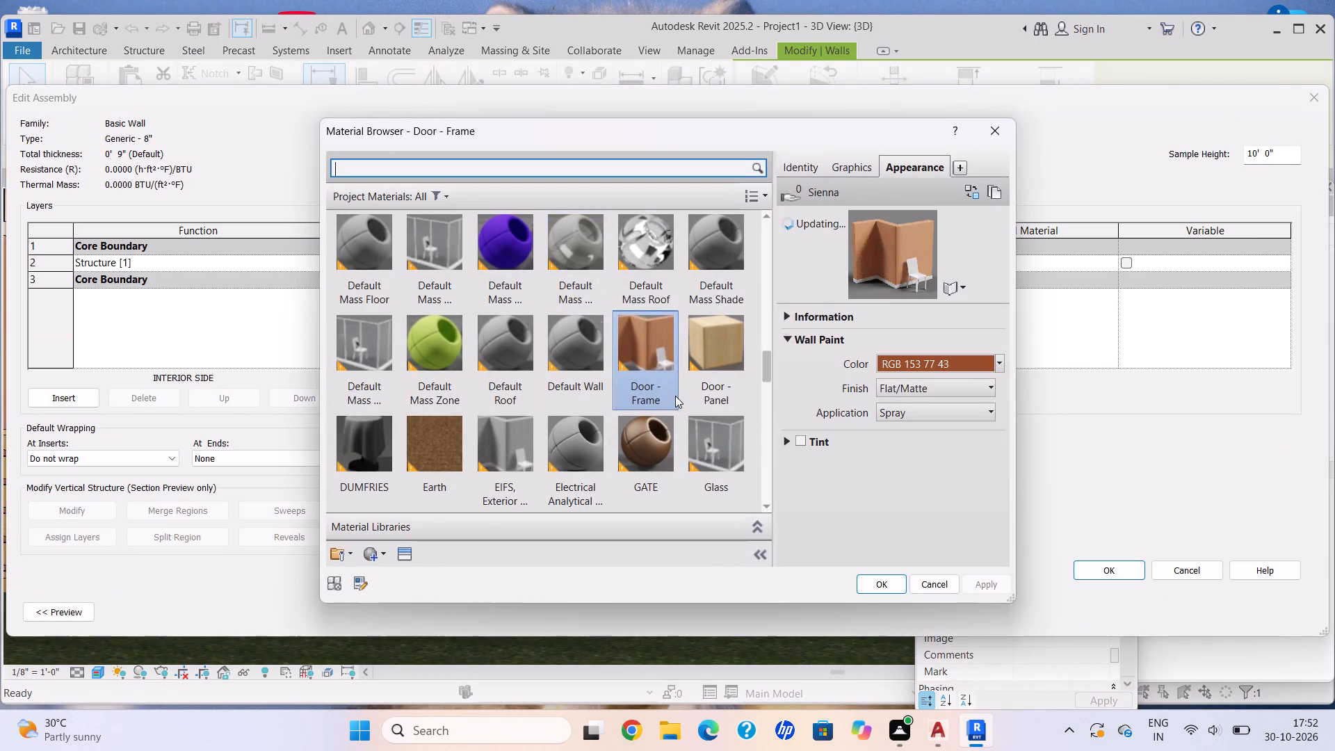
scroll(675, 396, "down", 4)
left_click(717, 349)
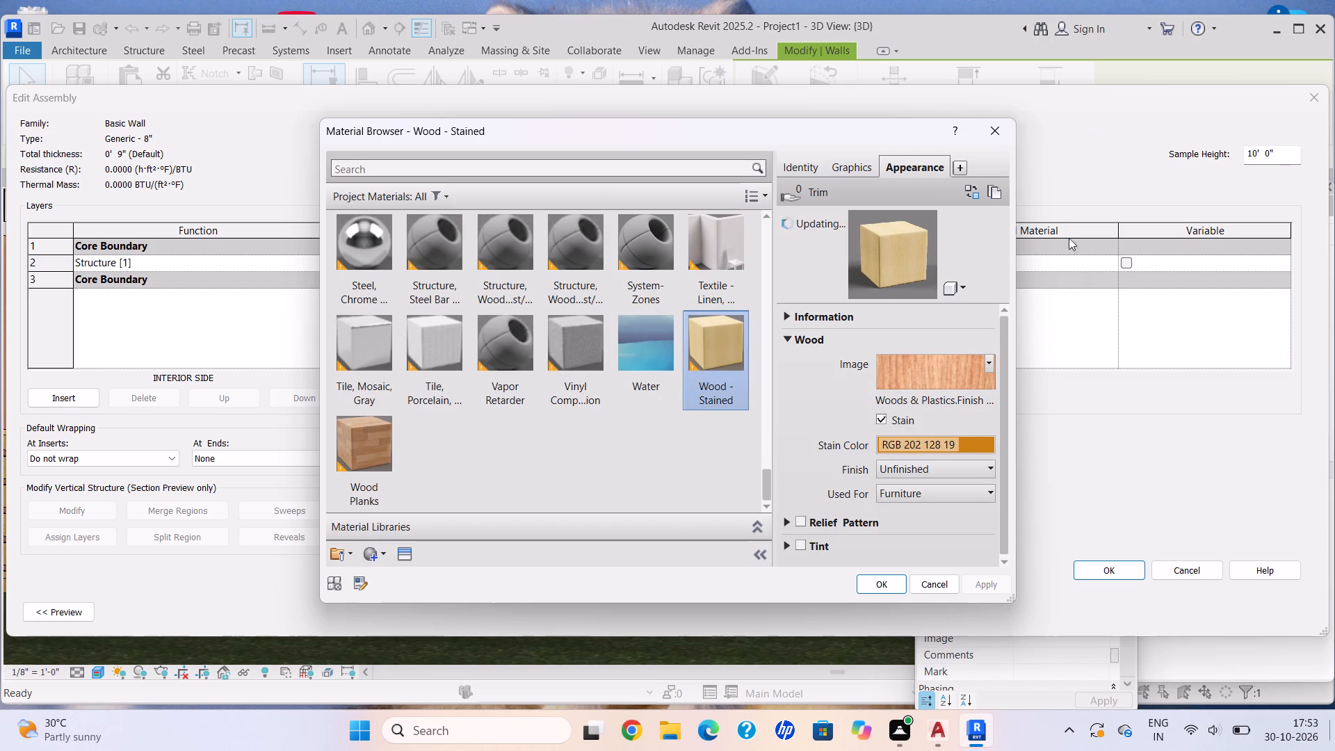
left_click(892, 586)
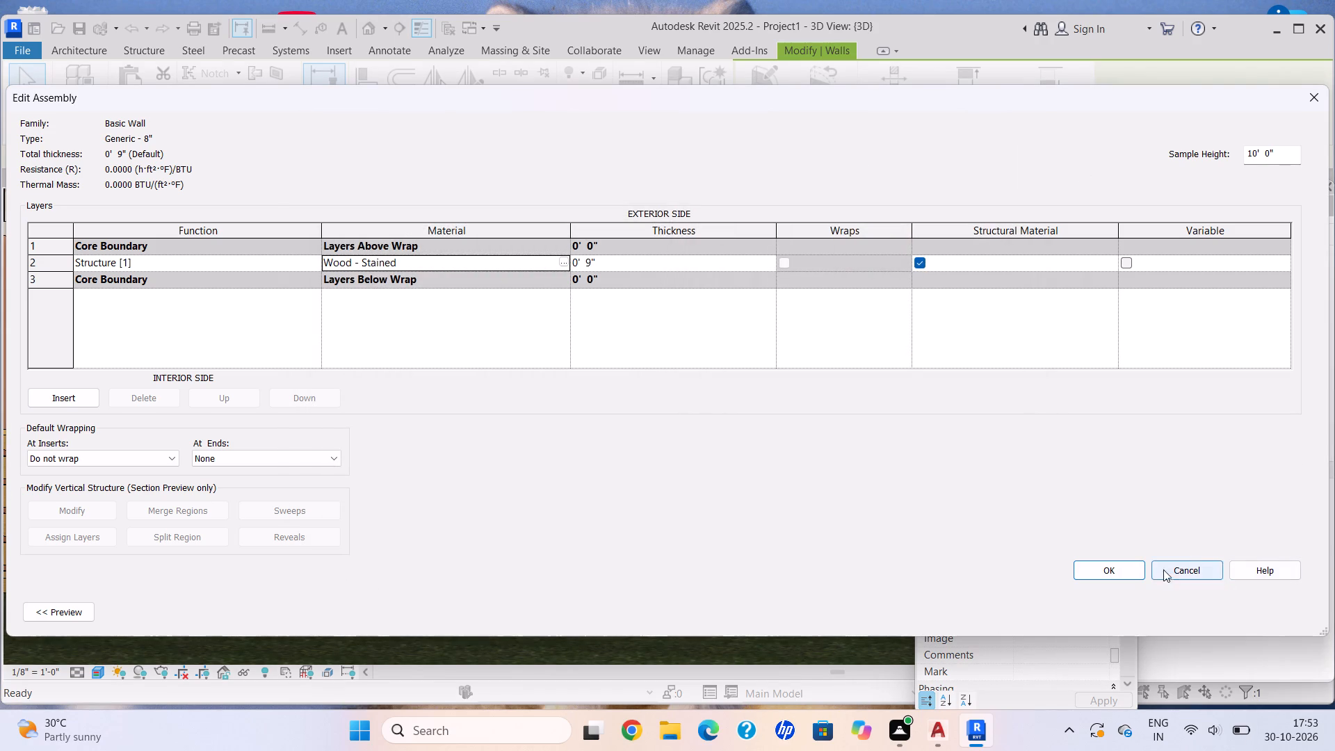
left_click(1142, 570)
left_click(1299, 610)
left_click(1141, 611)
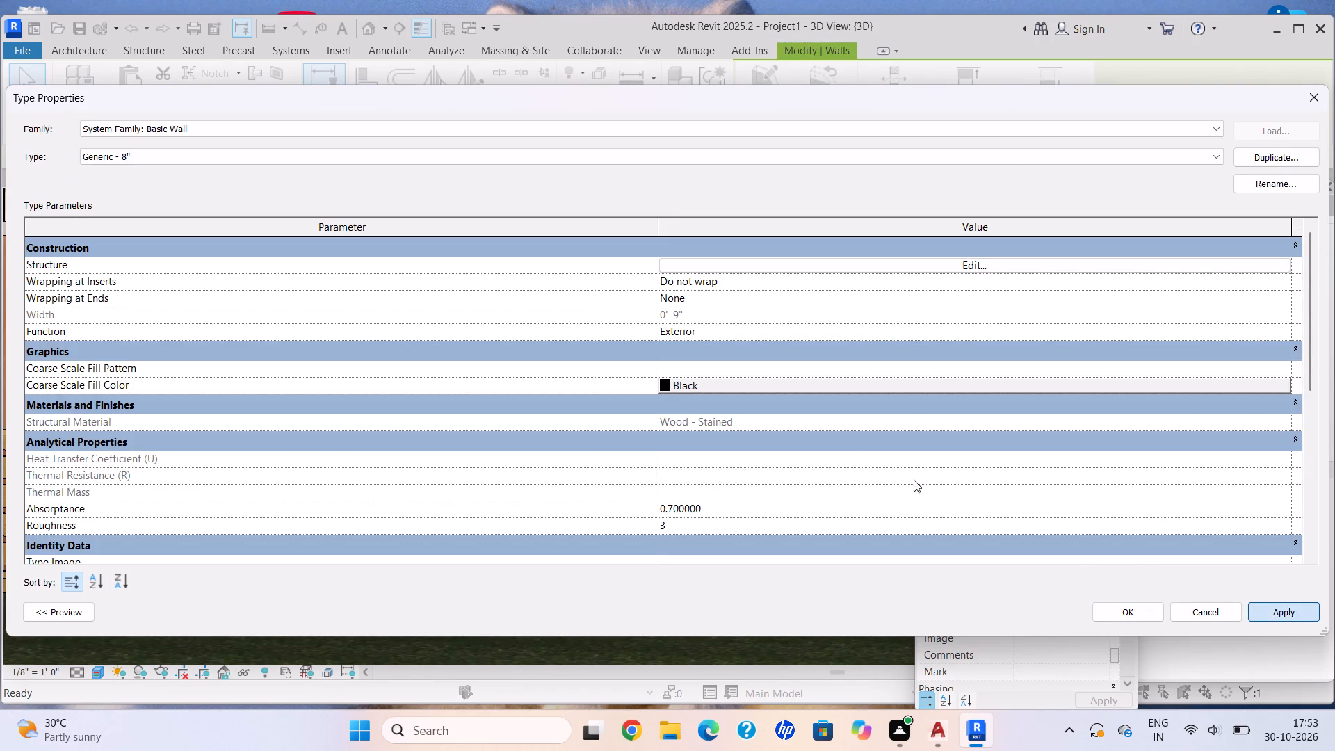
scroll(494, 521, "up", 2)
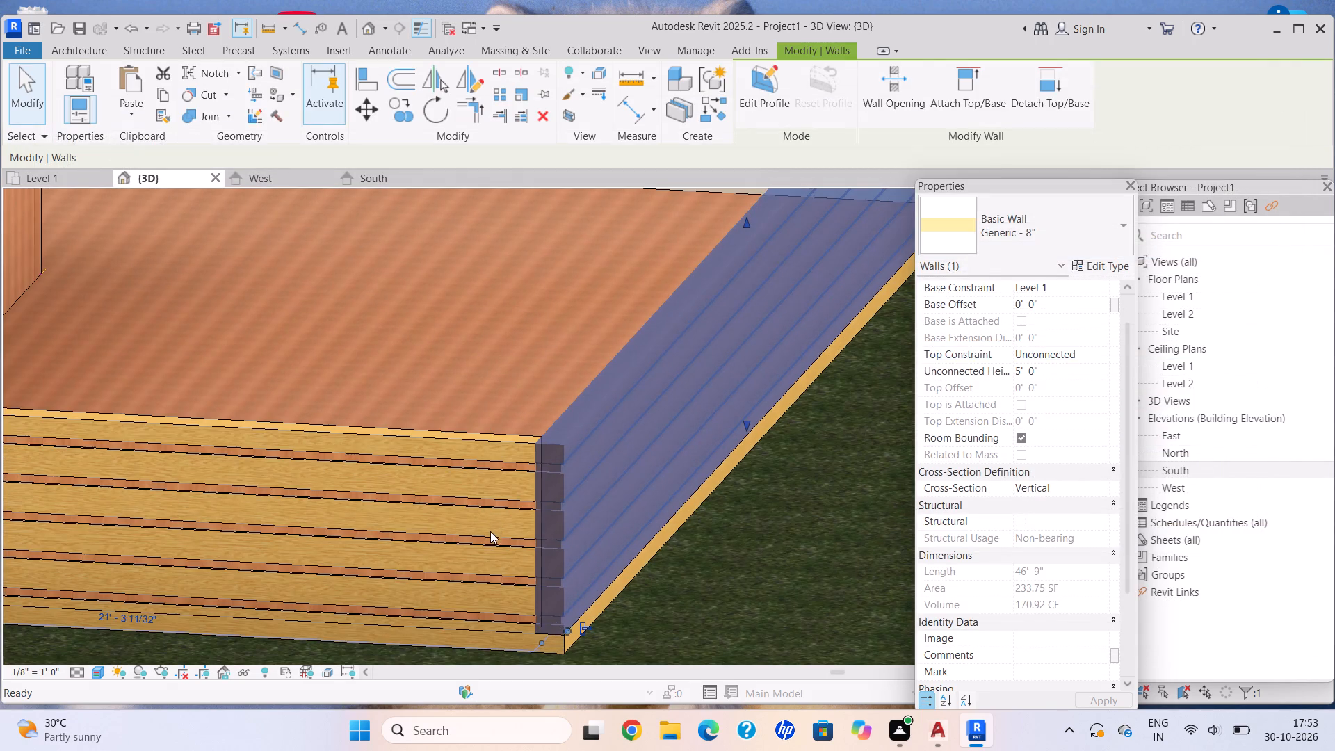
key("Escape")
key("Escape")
Examine the compound wall's recessed bands at the front corner, both close up and from farther away.
scroll(503, 535, "down", 3)
middle_click_drag(516, 535, 697, 510)
scroll(590, 552, "up", 5)
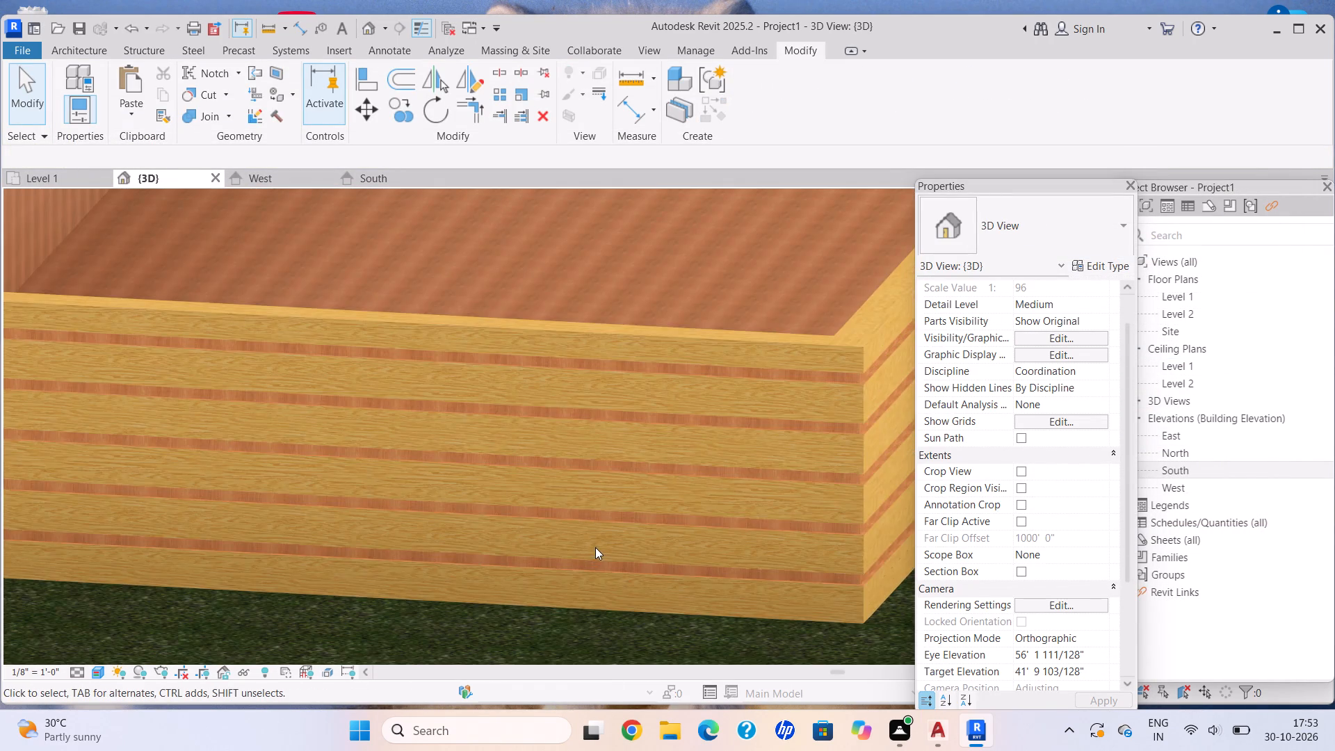
key("Escape")
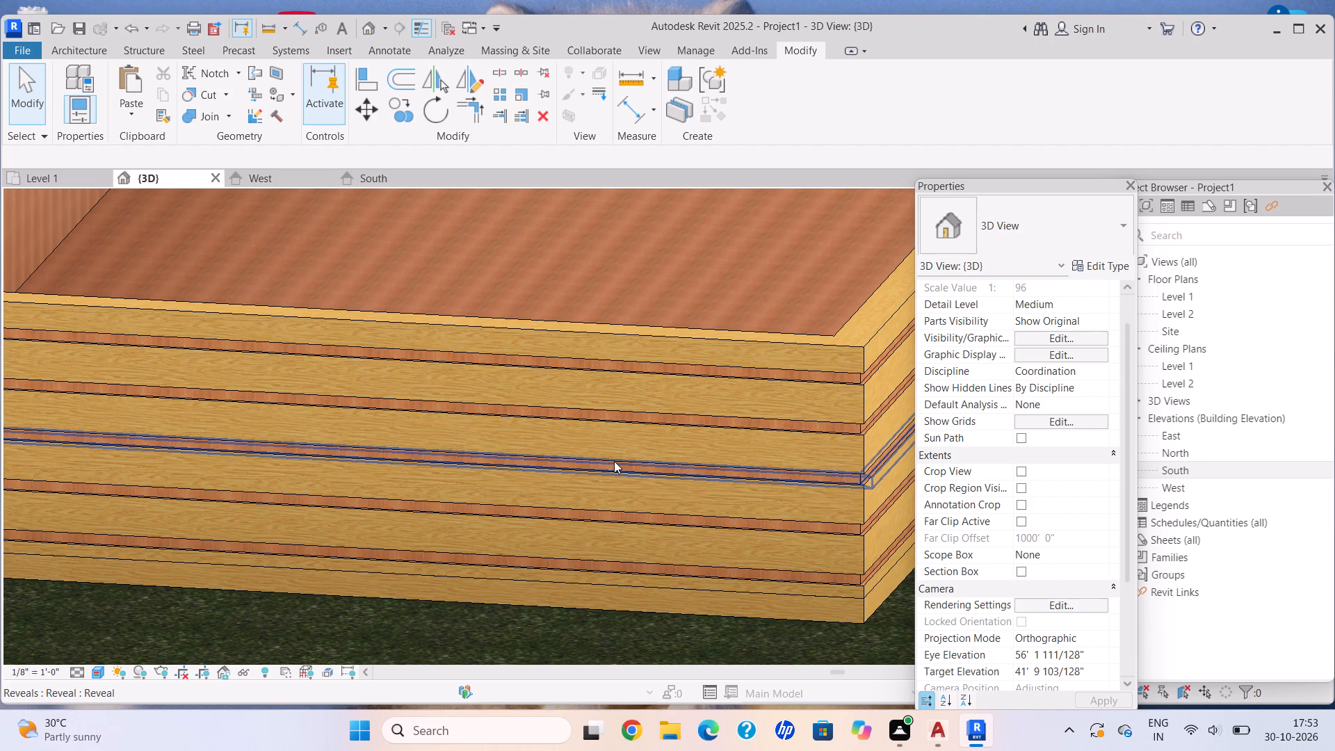
scroll(613, 460, "up", 1)
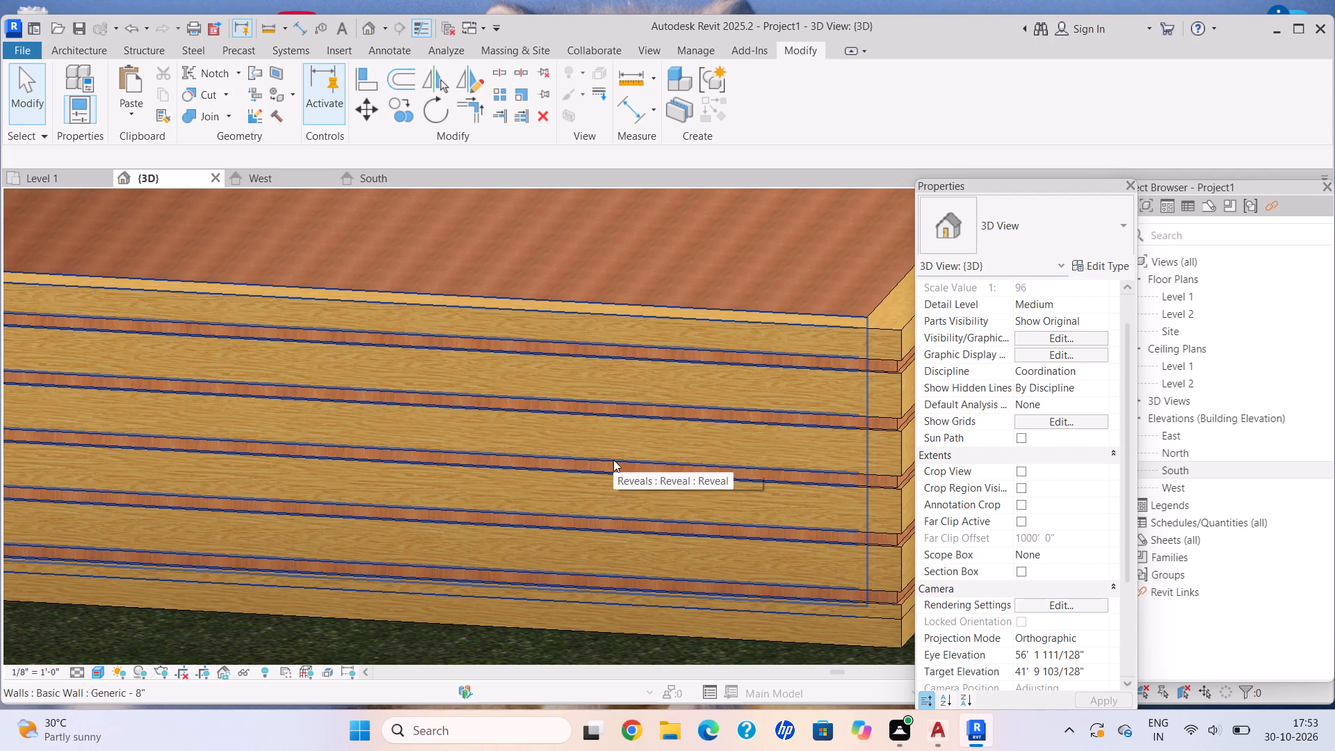
scroll(658, 433, "down", 6)
middle_click_drag(648, 434, 544, 416)
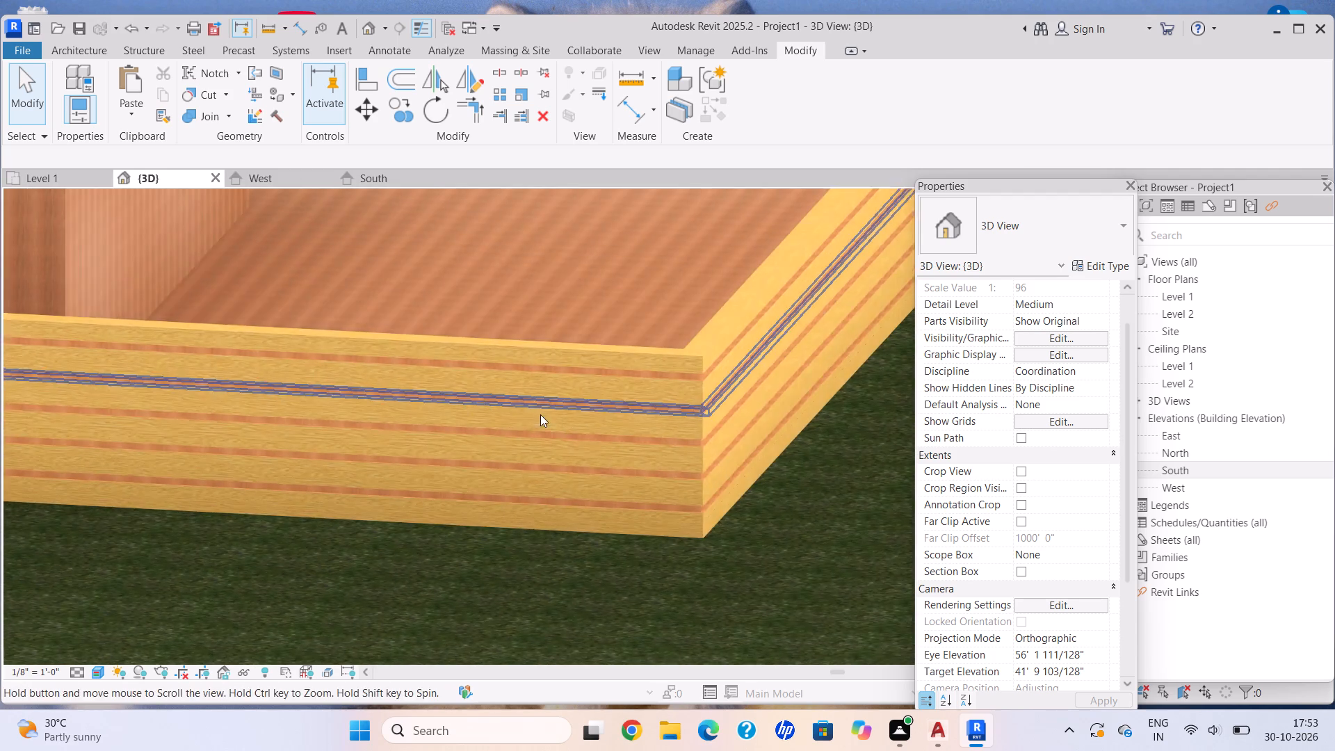
middle_click_drag(723, 382, 749, 423)
scroll(747, 431, "down", 1)
scroll(642, 506, "up", 11)
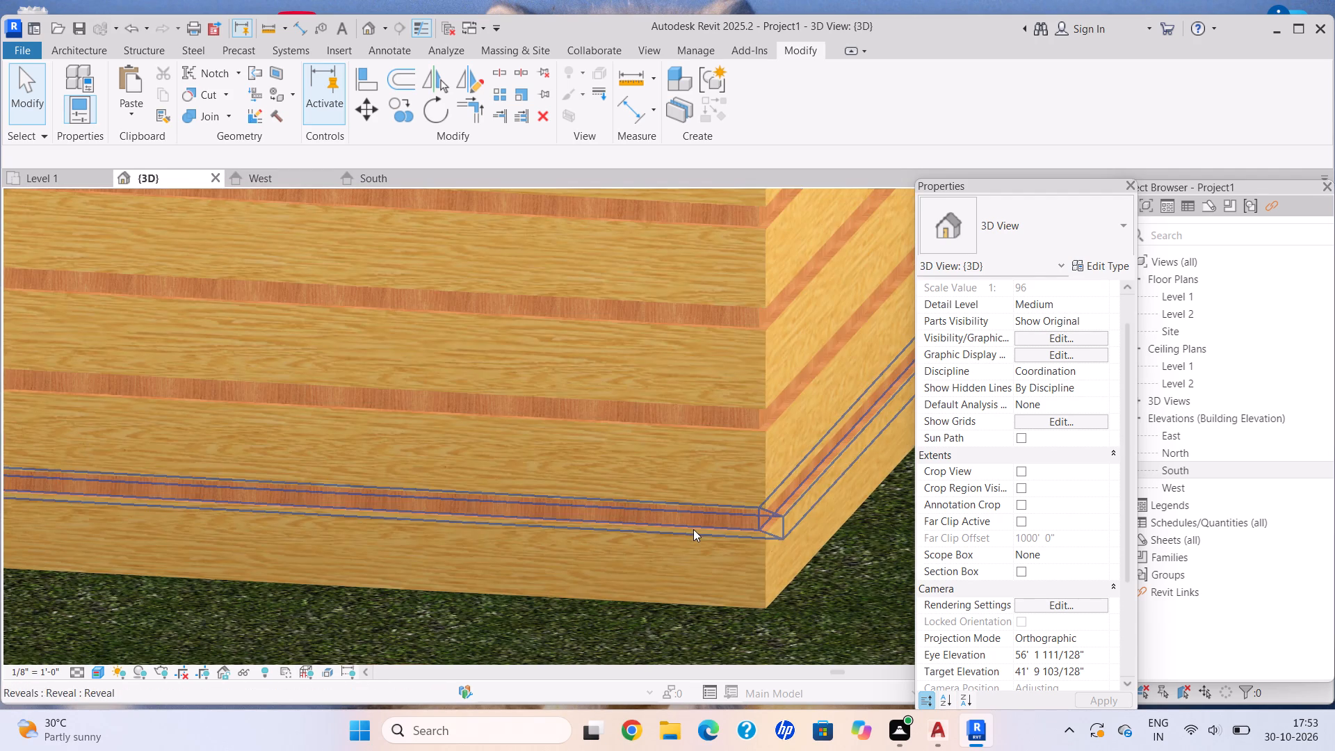
scroll(743, 407, "down", 3)
middle_click_drag(743, 410, 704, 501)
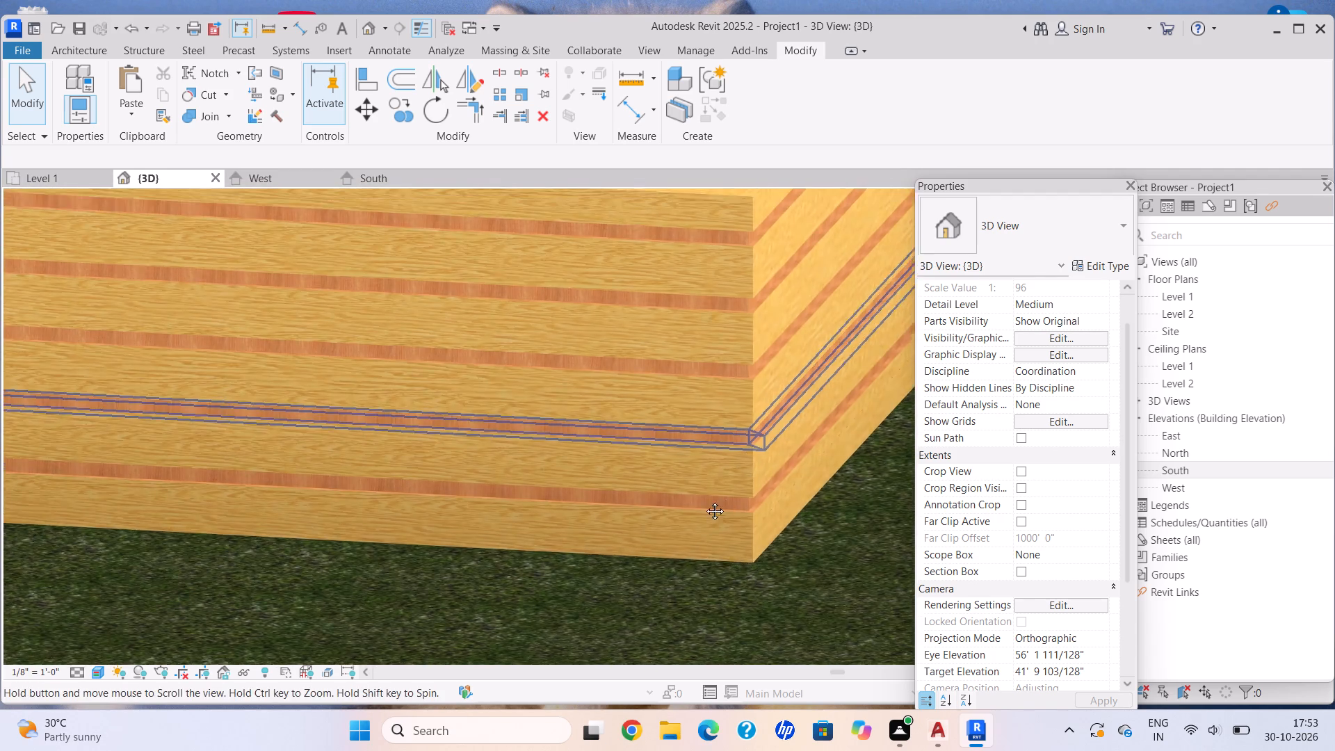
middle_click_drag(704, 501, 701, 513)
middle_click(702, 524)
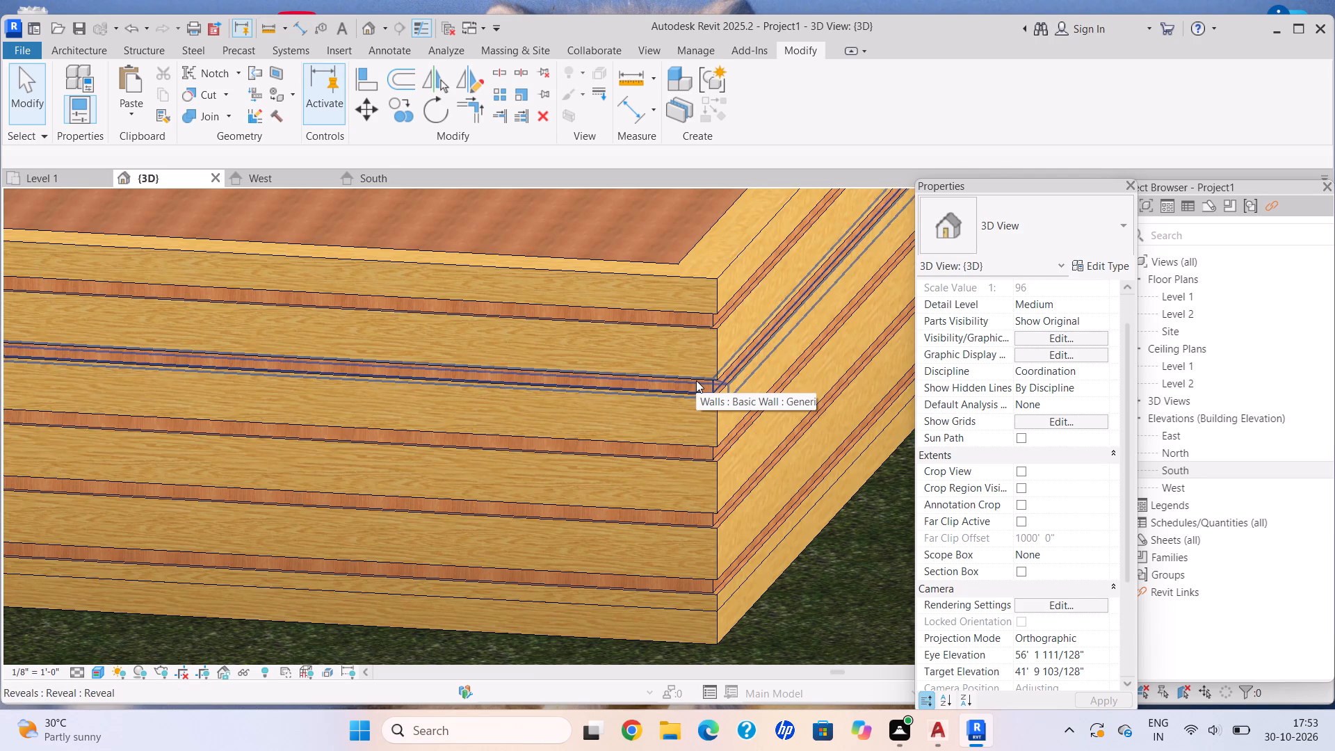
key("Escape")
key("Escape")
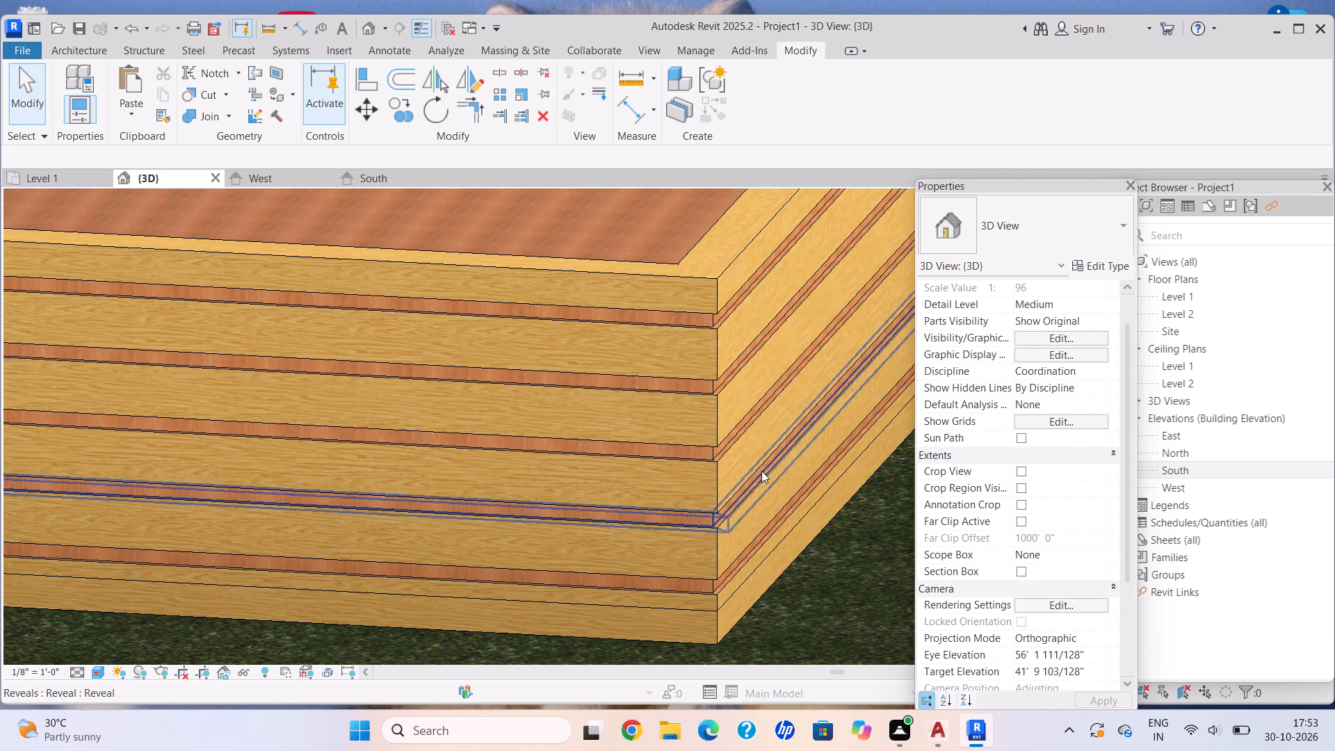
scroll(740, 403, "down", 4)
middle_click_drag(739, 401, 704, 510)
scroll(704, 509, "up", 1)
scroll(677, 439, "down", 4)
middle_click_drag(678, 439, 690, 499)
scroll(728, 453, "up", 2)
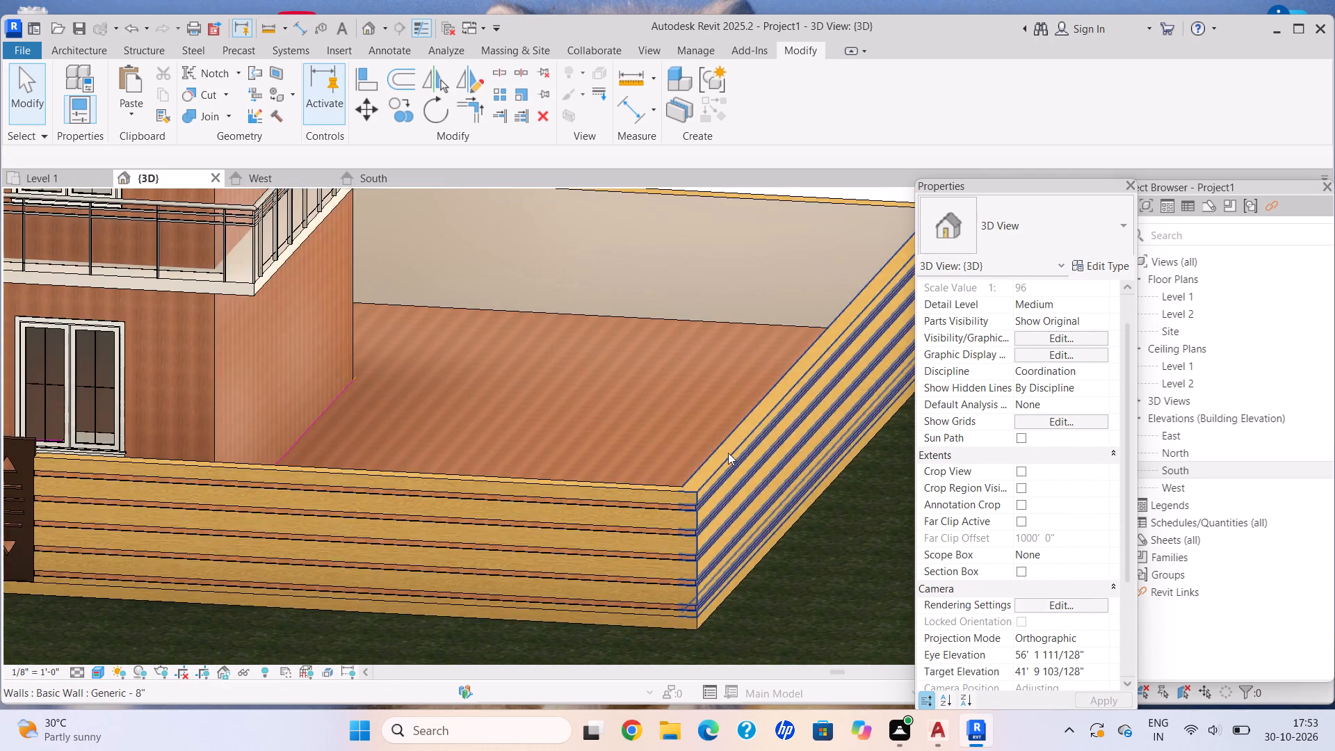
scroll(728, 453, "up", 6)
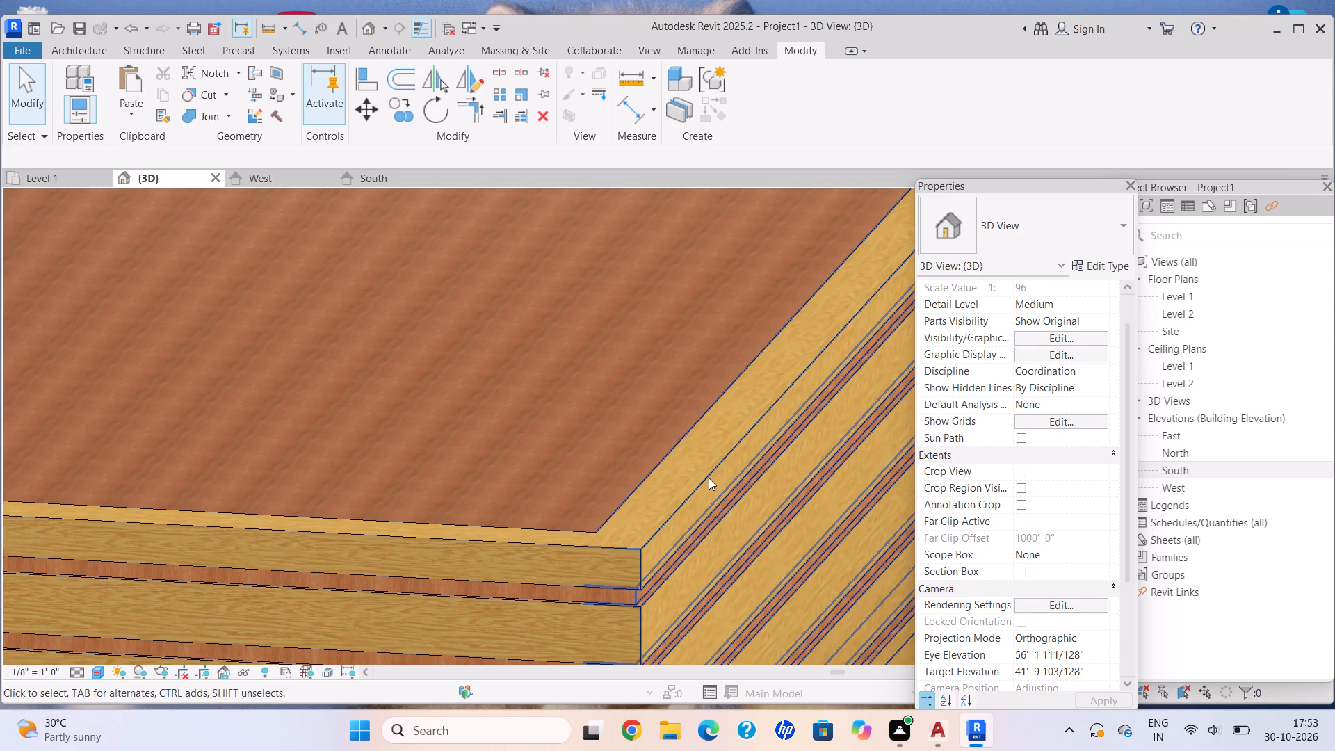
Change the structure layer material of the side run's Generic - 8" compound wall type to Parking Stripe and apply it.
left_click(709, 478)
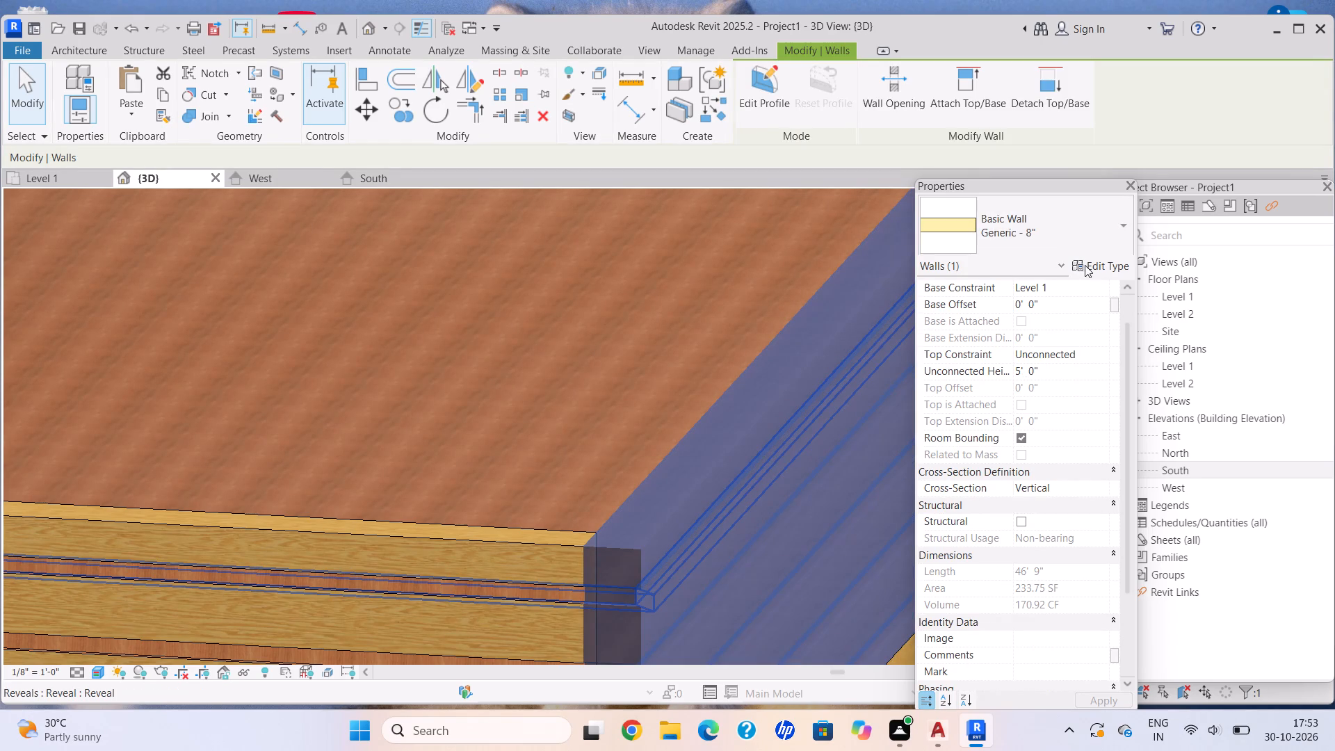
left_click(1085, 265)
left_click(972, 269)
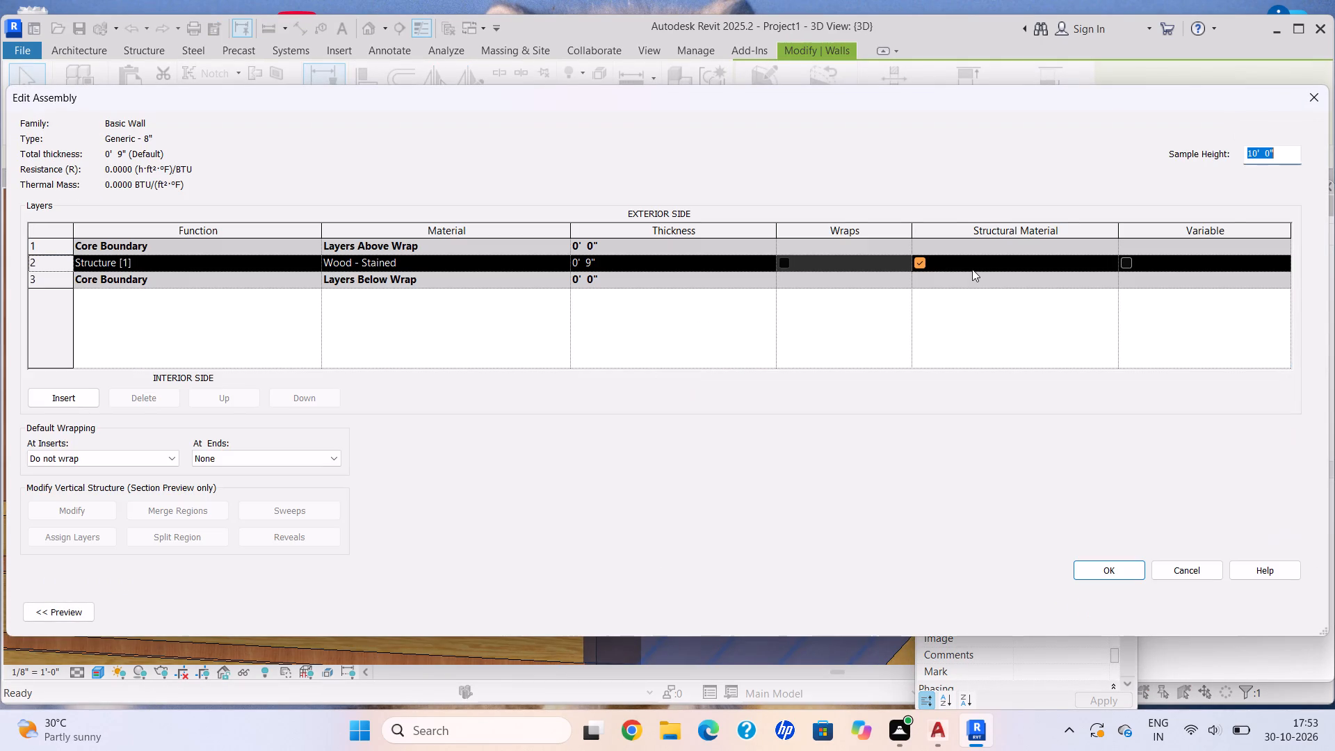
left_click(569, 257)
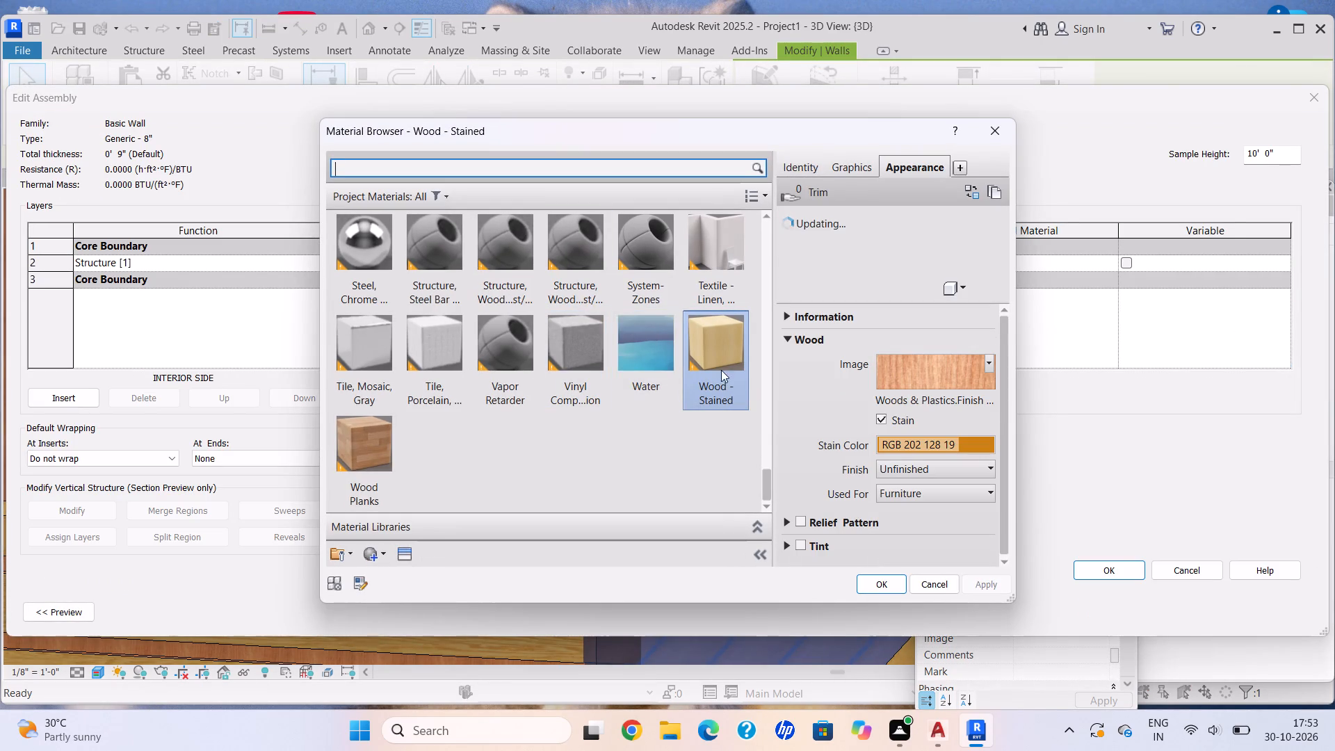
scroll(670, 375, "up", 3)
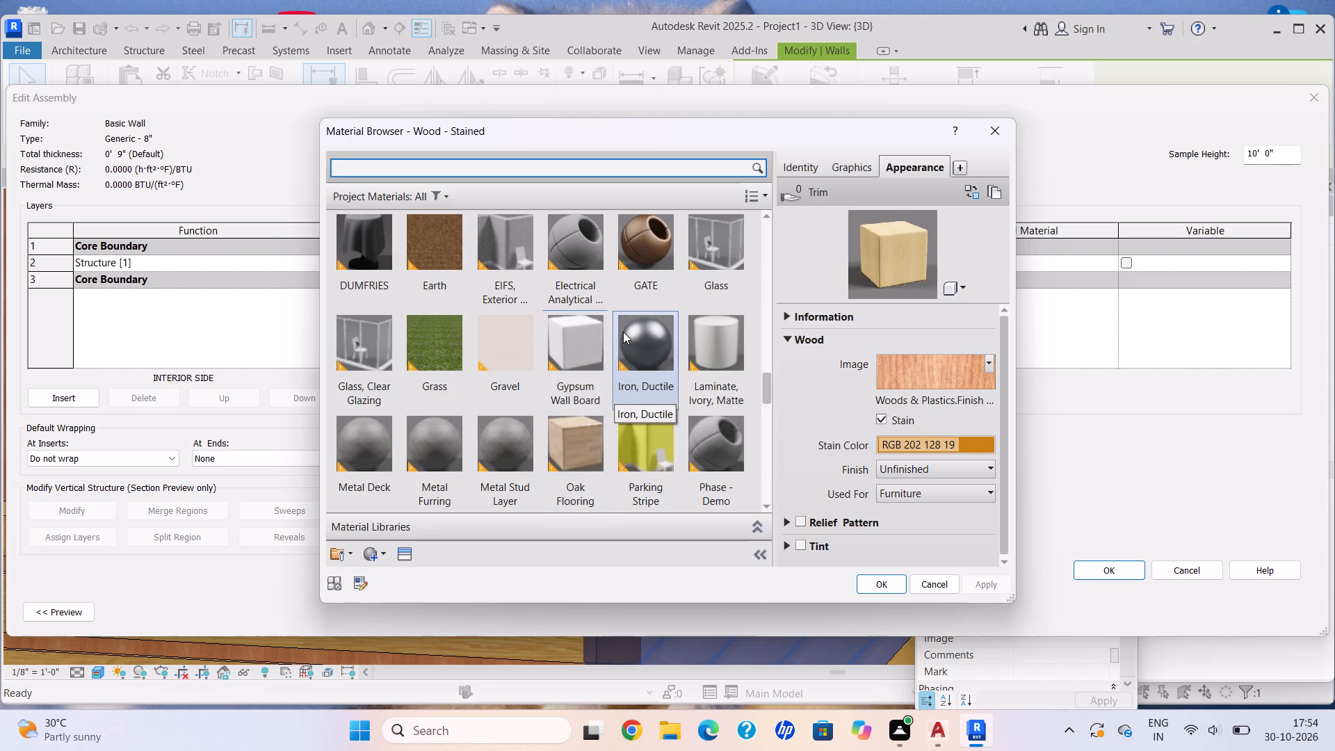
scroll(645, 407, "up", 2)
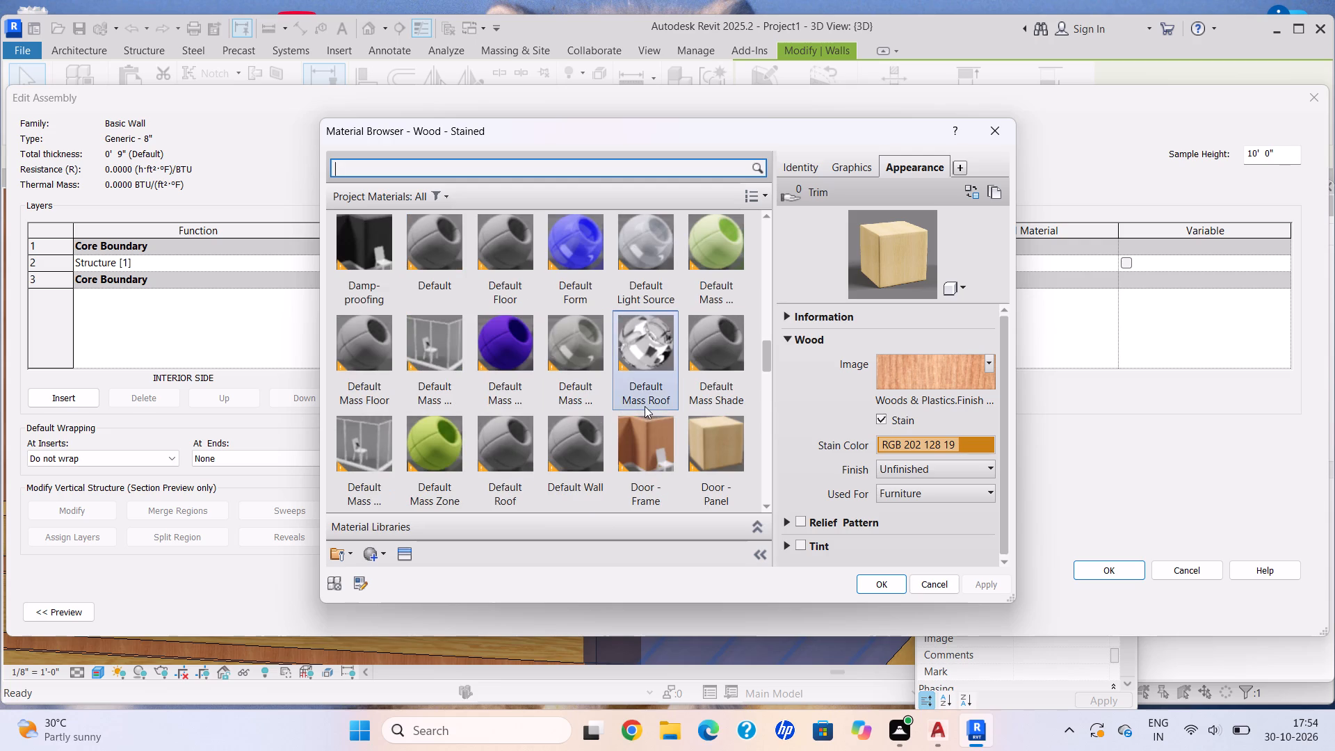
scroll(657, 398, "down", 2)
scroll(658, 398, "up", 1)
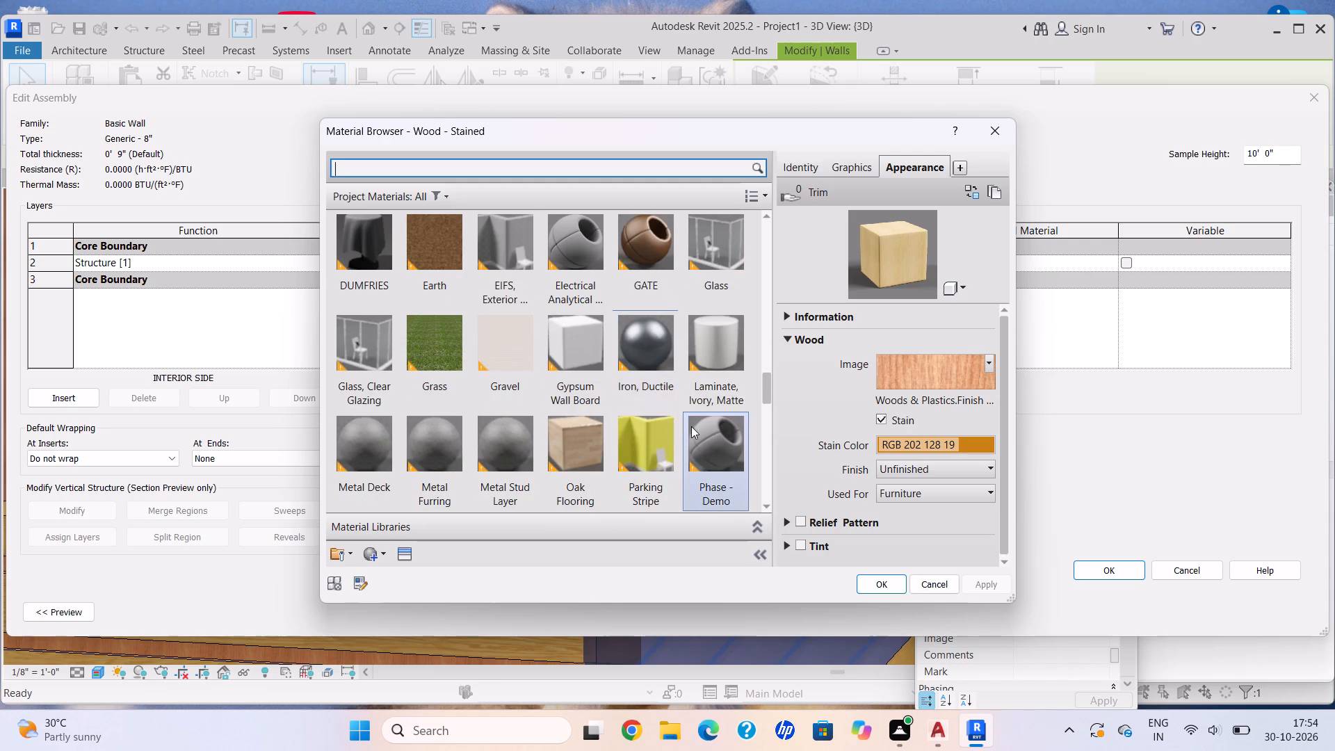
scroll(654, 421, "down", 1)
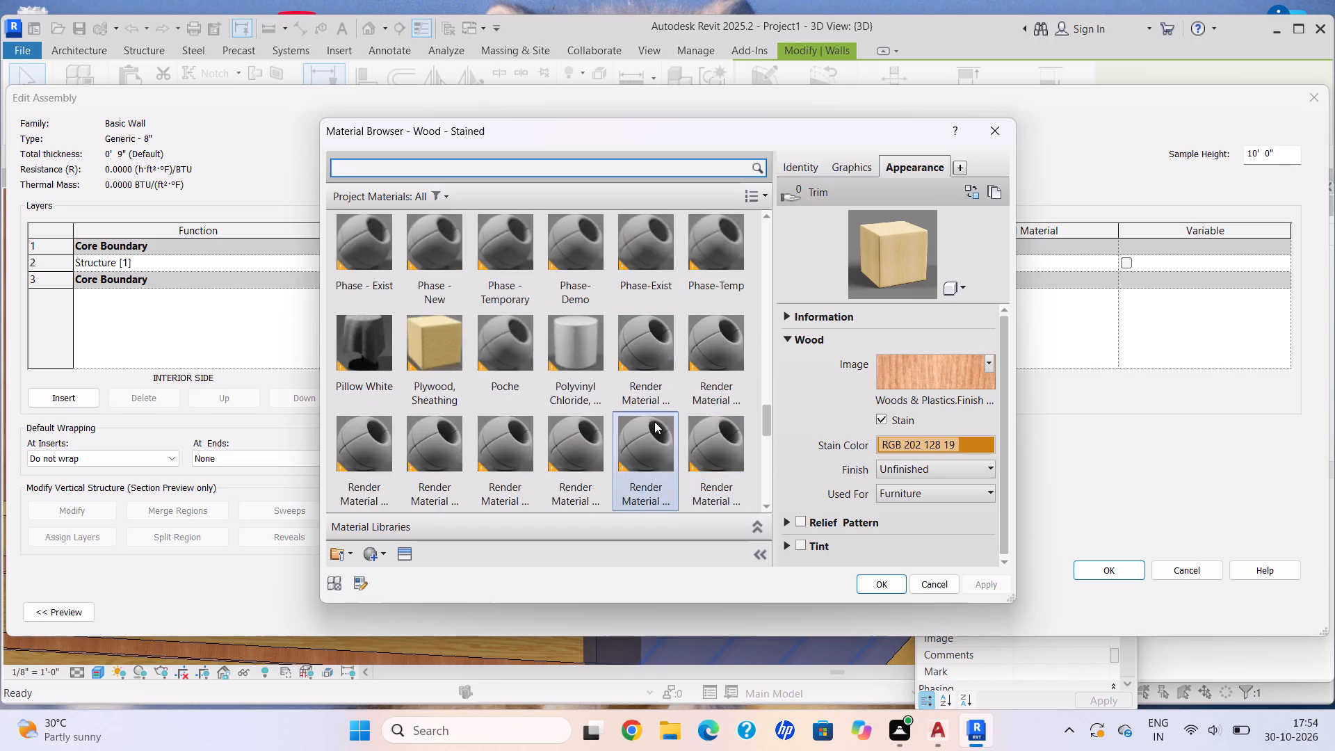
scroll(654, 421, "down", 1)
scroll(690, 419, "up", 2)
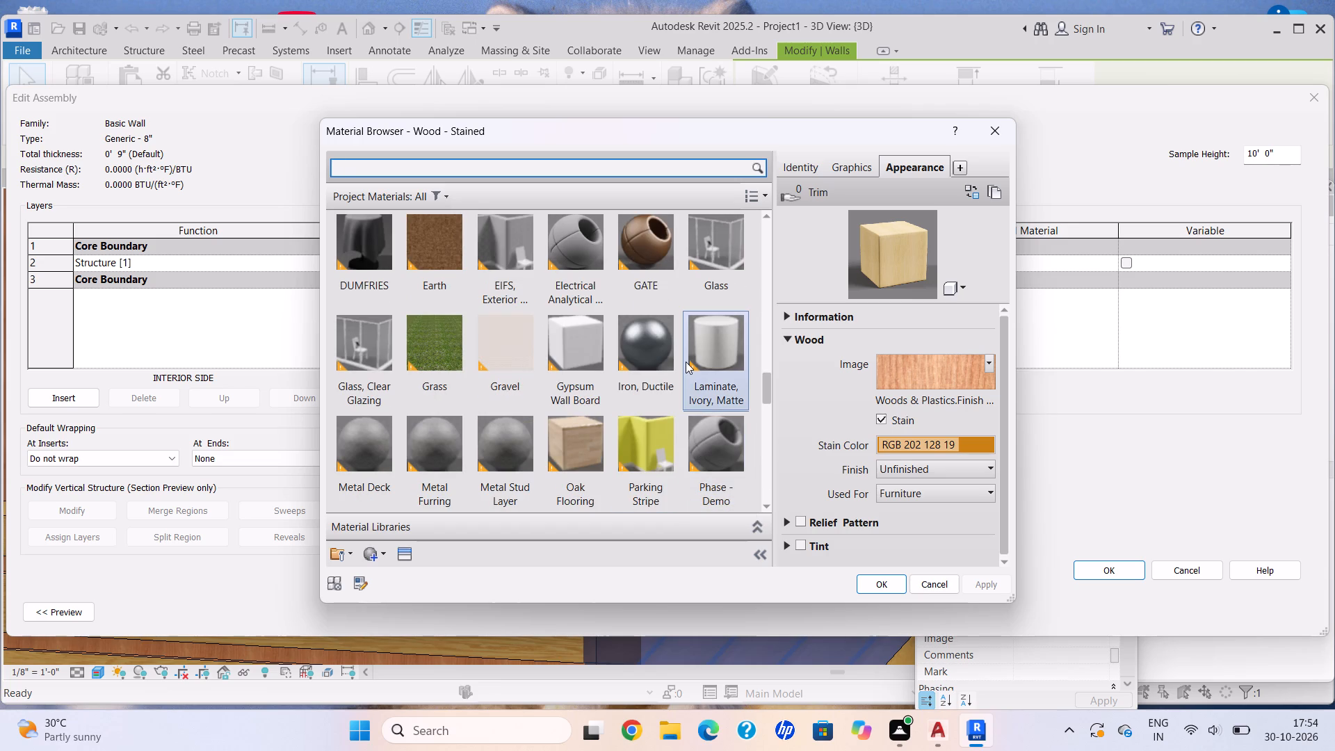
left_click(652, 446)
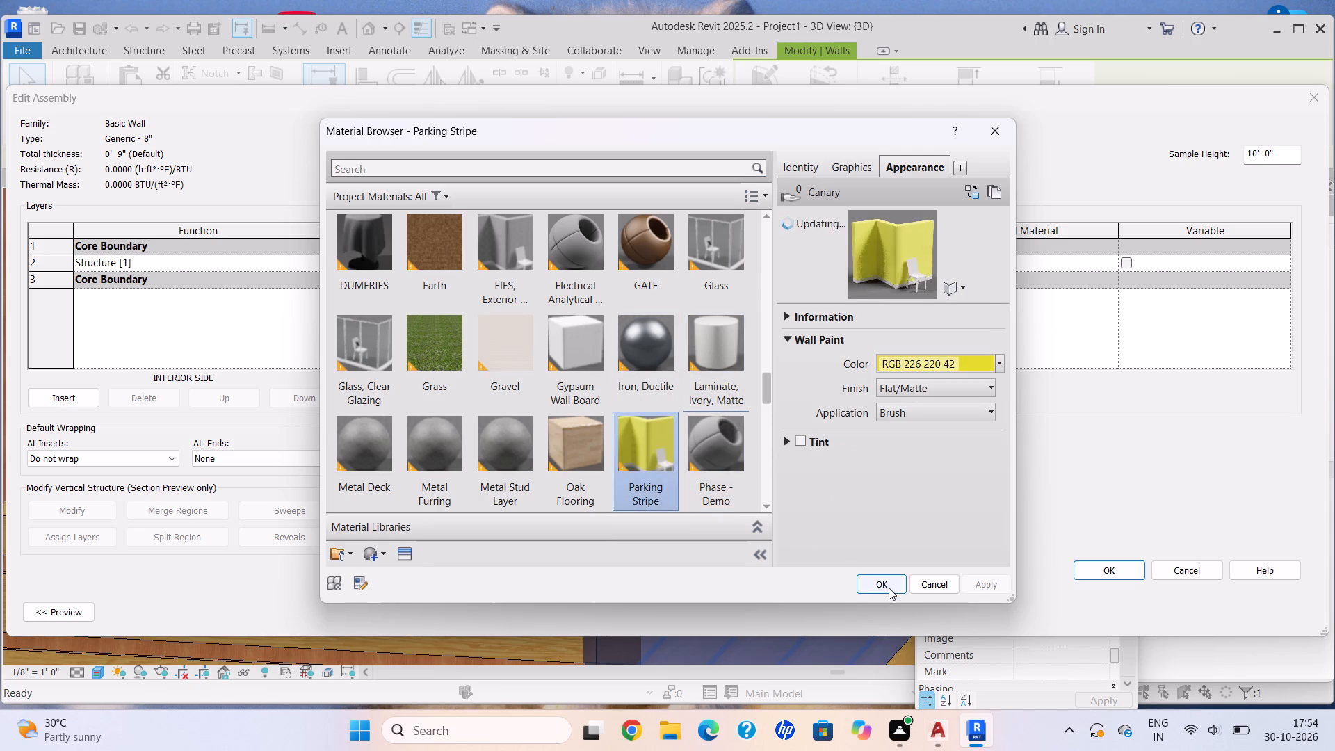
left_click(889, 588)
left_click(1101, 567)
left_click(1277, 613)
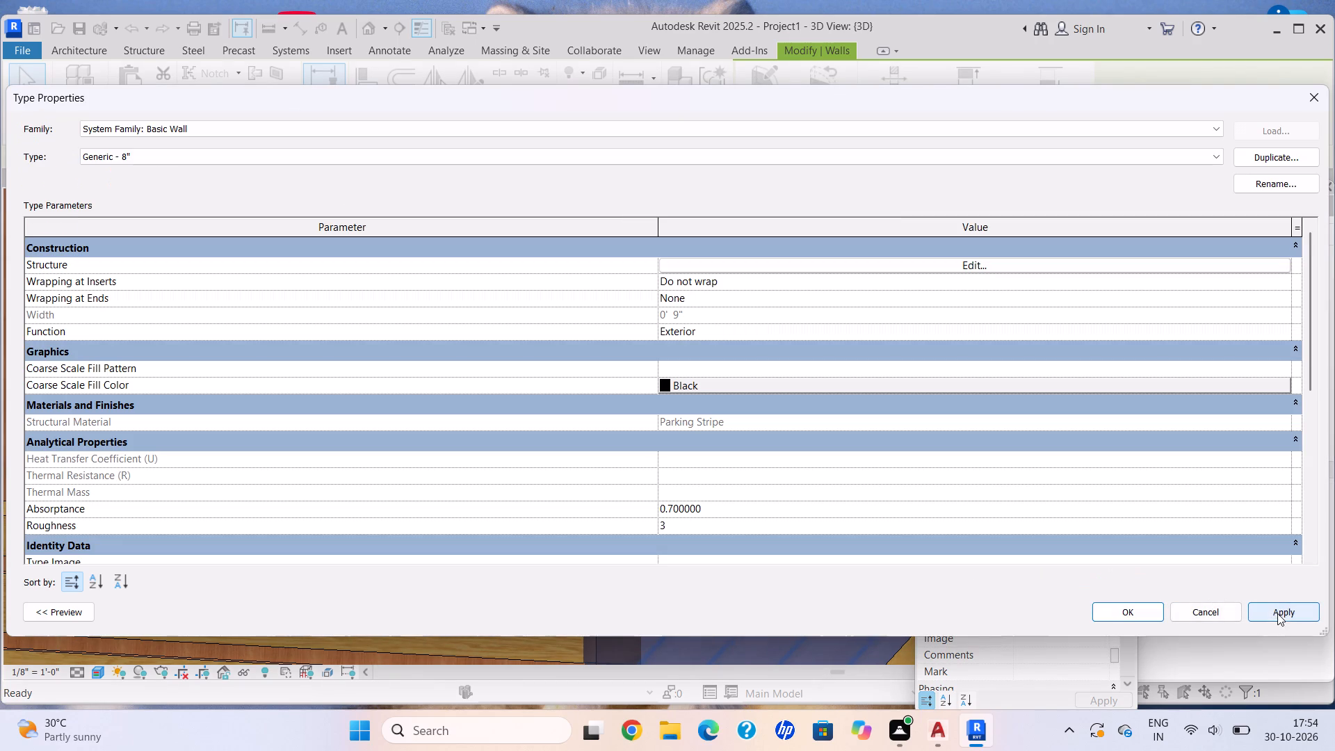
left_click(1144, 615)
scroll(686, 528, "down", 2)
middle_click_drag(725, 517, 733, 512)
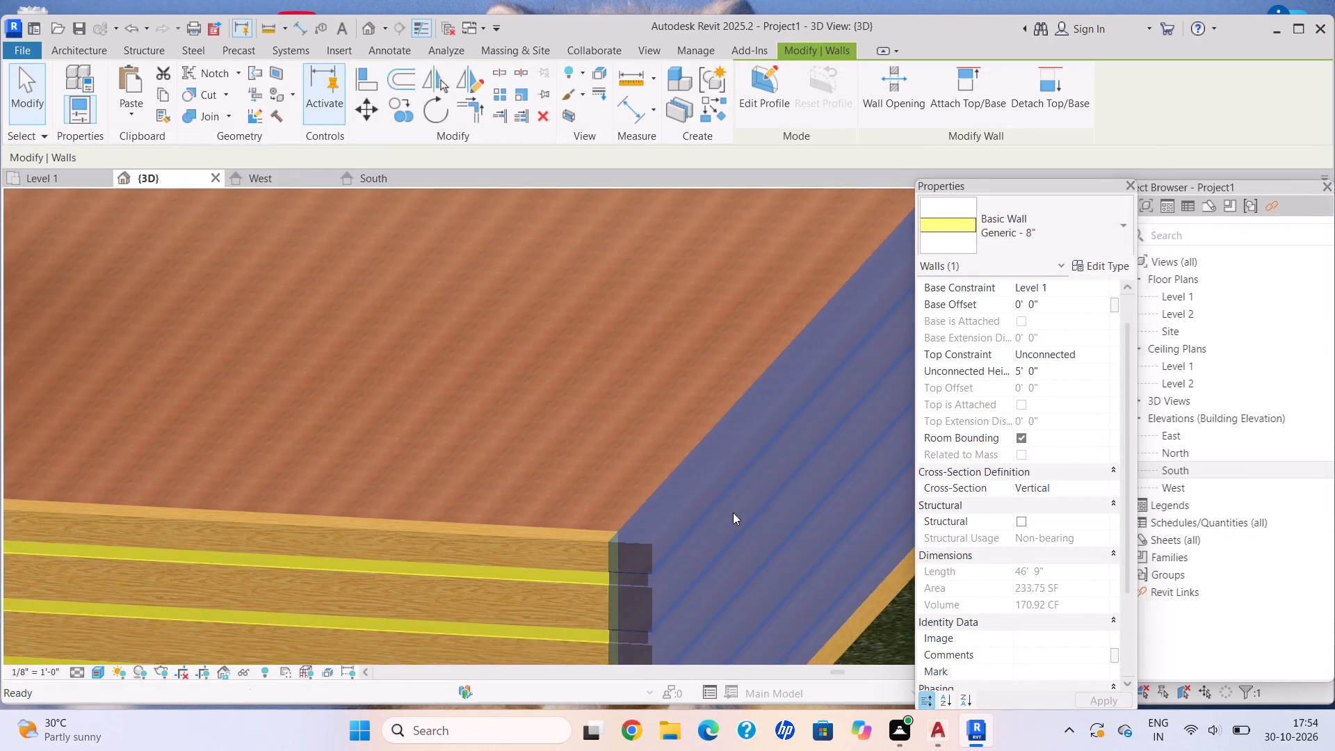
middle_click_drag(733, 512, 812, 465)
key("Escape")
key("Escape")
Examine the compound wall's bands at the front corner and along the gate side against the house facade and balconies.
scroll(764, 446, "down", 10)
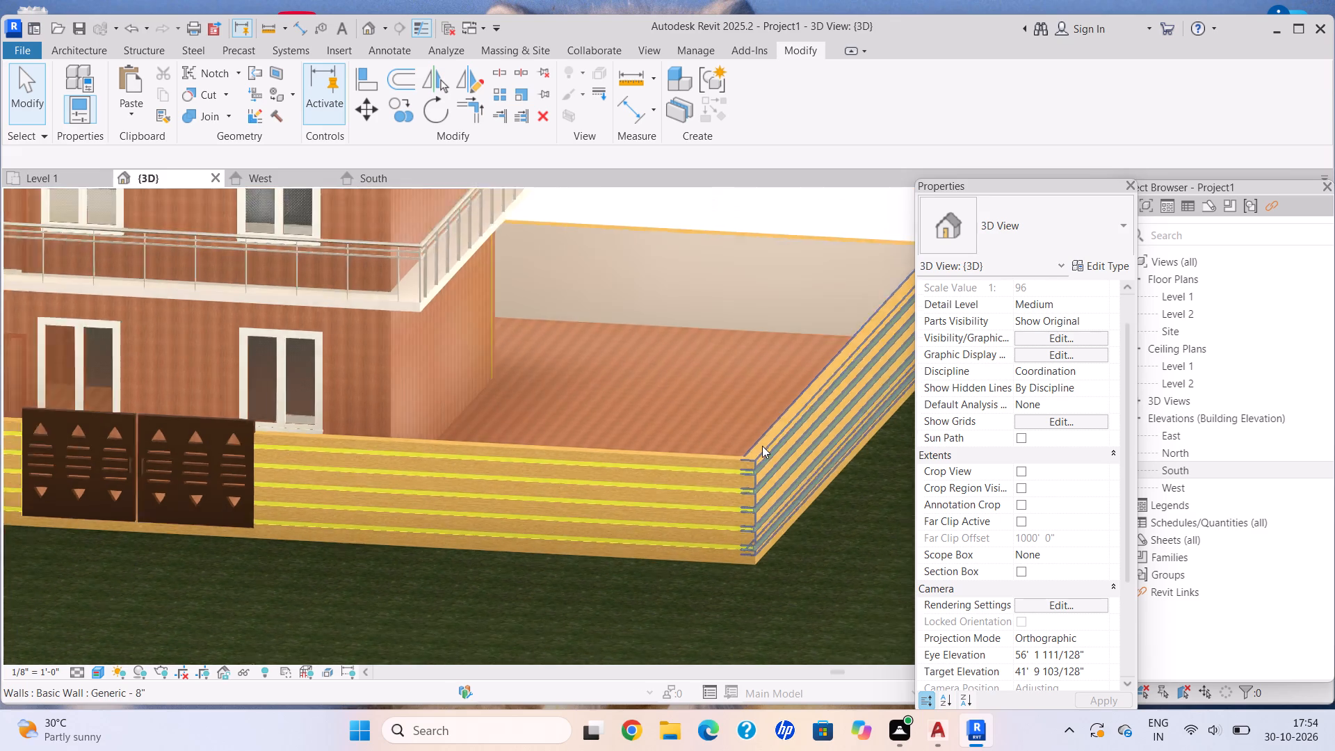
key("Escape")
scroll(542, 501, "down", 1)
scroll(551, 493, "up", 10)
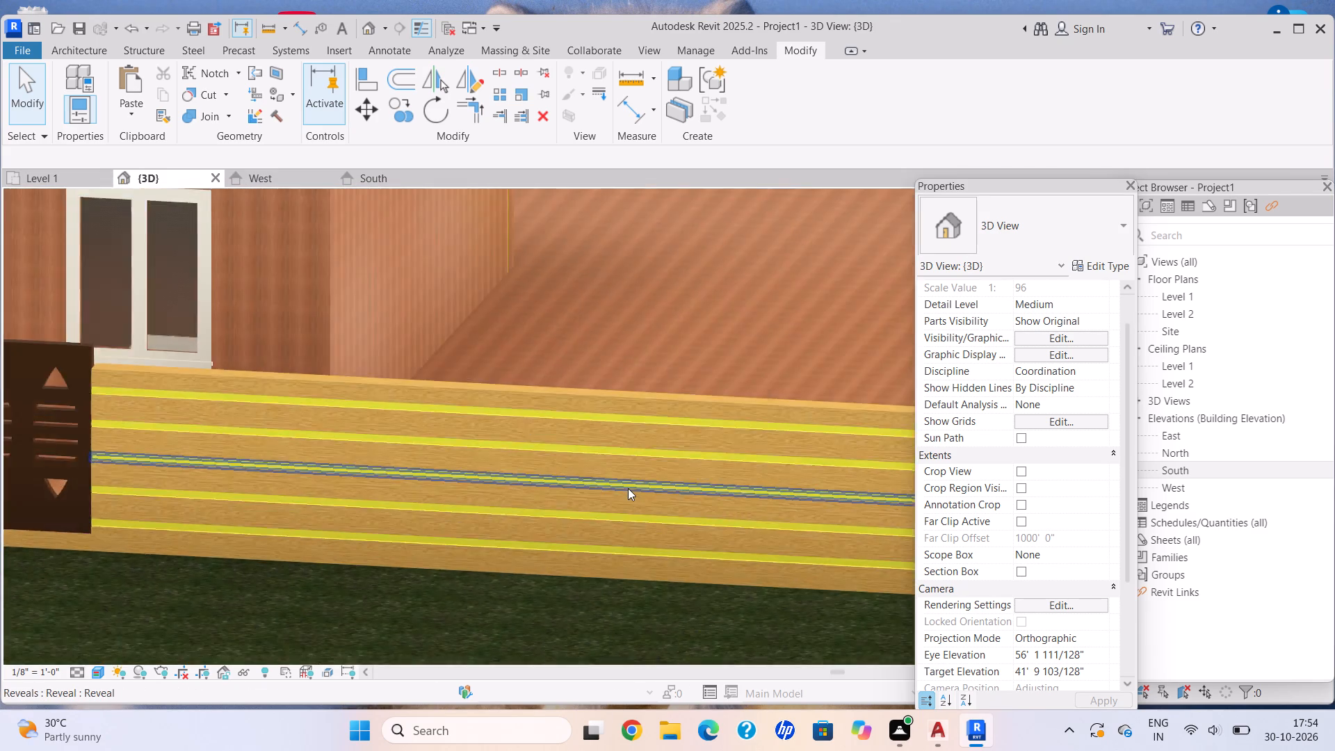
scroll(628, 488, "up", 1)
middle_click_drag(626, 488, 448, 512)
scroll(606, 493, "up", 1)
scroll(654, 513, "down", 5)
middle_click_drag(640, 503, 371, 475)
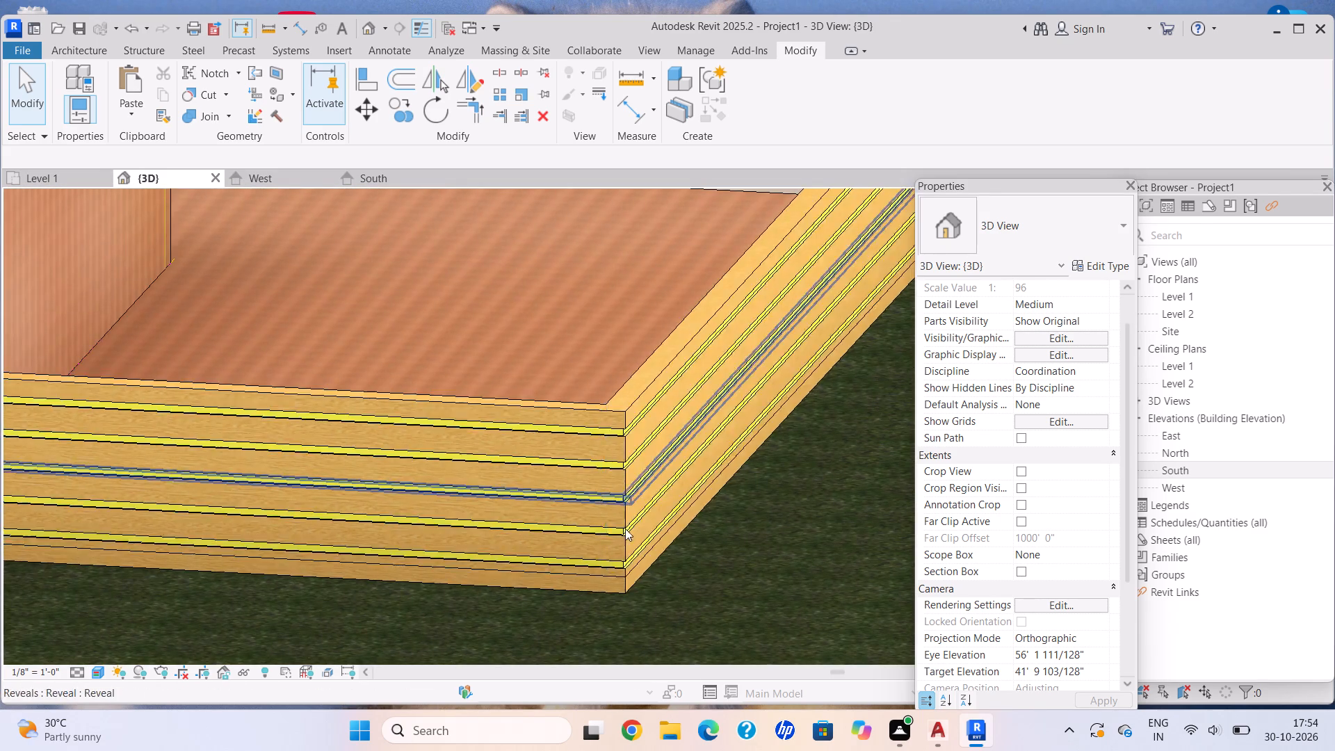
scroll(647, 552, "up", 10)
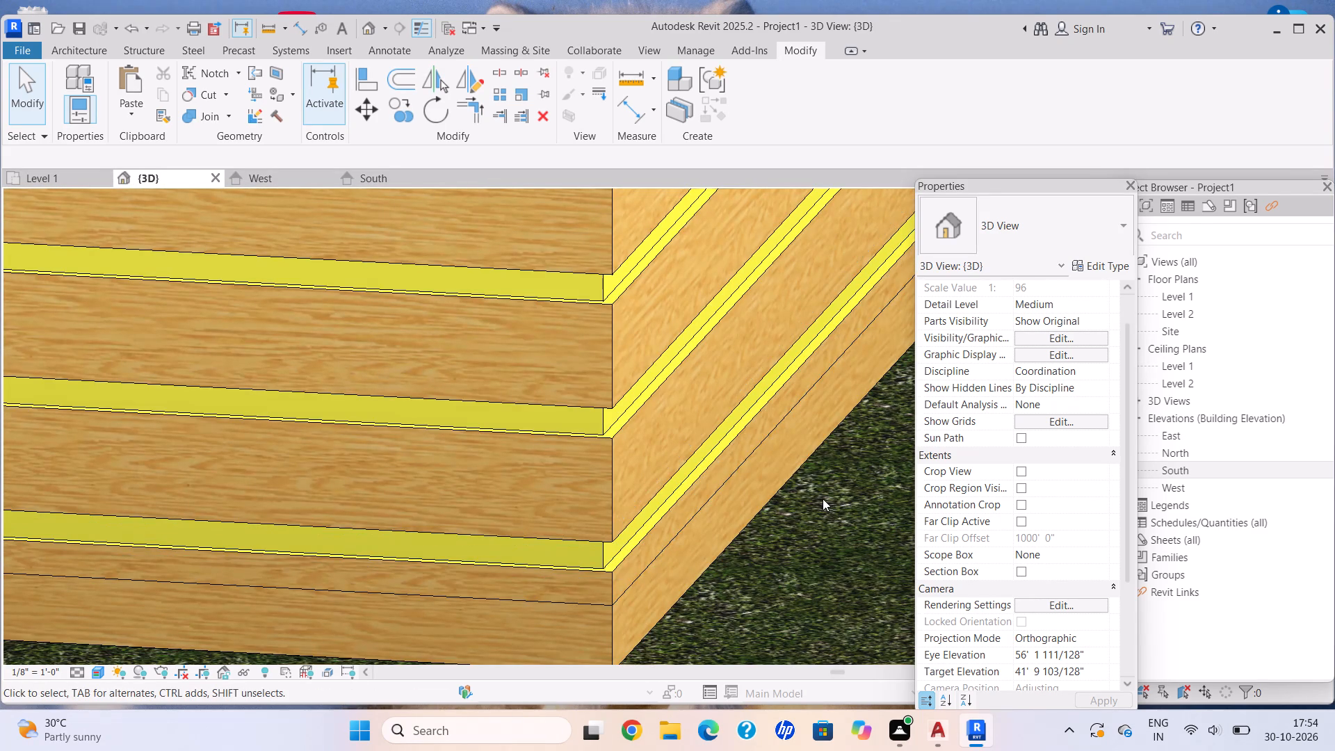
scroll(822, 499, "down", 3)
middle_click_drag(821, 499, 809, 573)
scroll(800, 567, "down", 6)
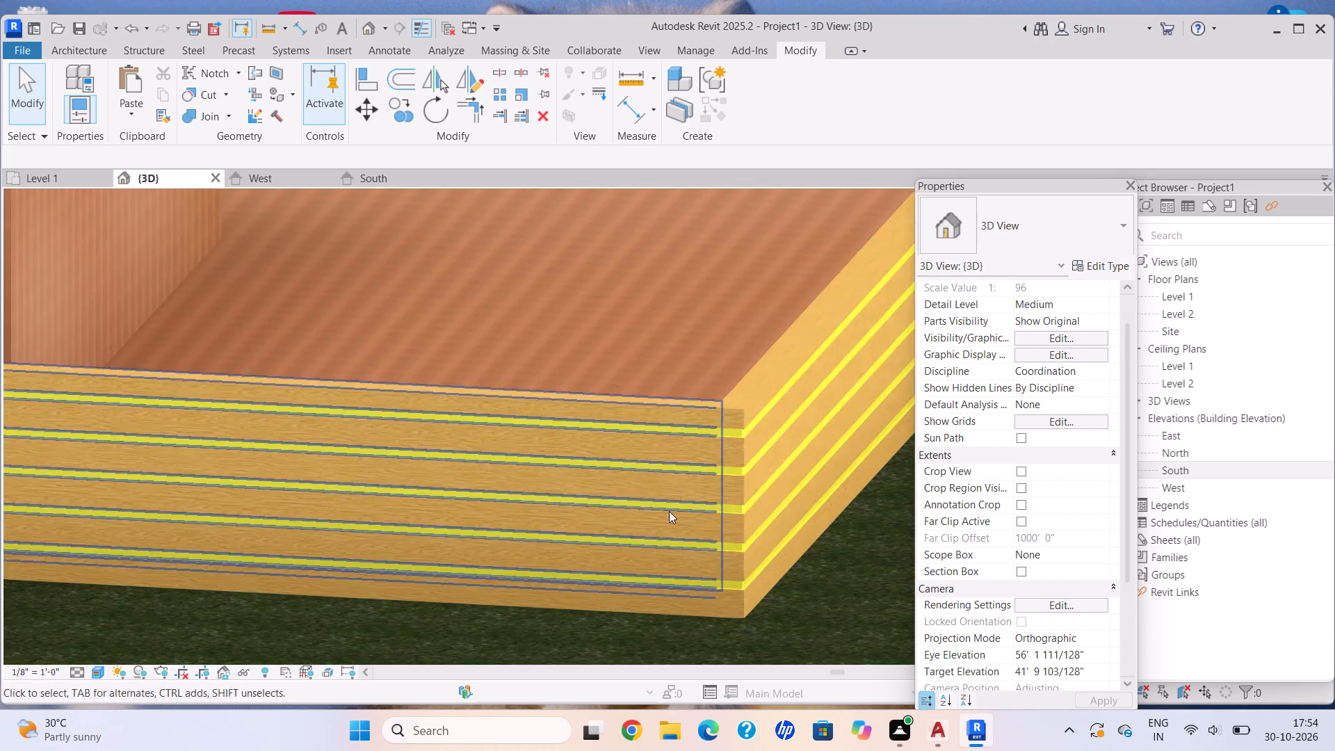
scroll(666, 511, "down", 7)
middle_click_drag(558, 428, 821, 485)
scroll(549, 469, "down", 3)
middle_click_drag(581, 472, 754, 472)
scroll(448, 462, "up", 9)
scroll(649, 366, "up", 4)
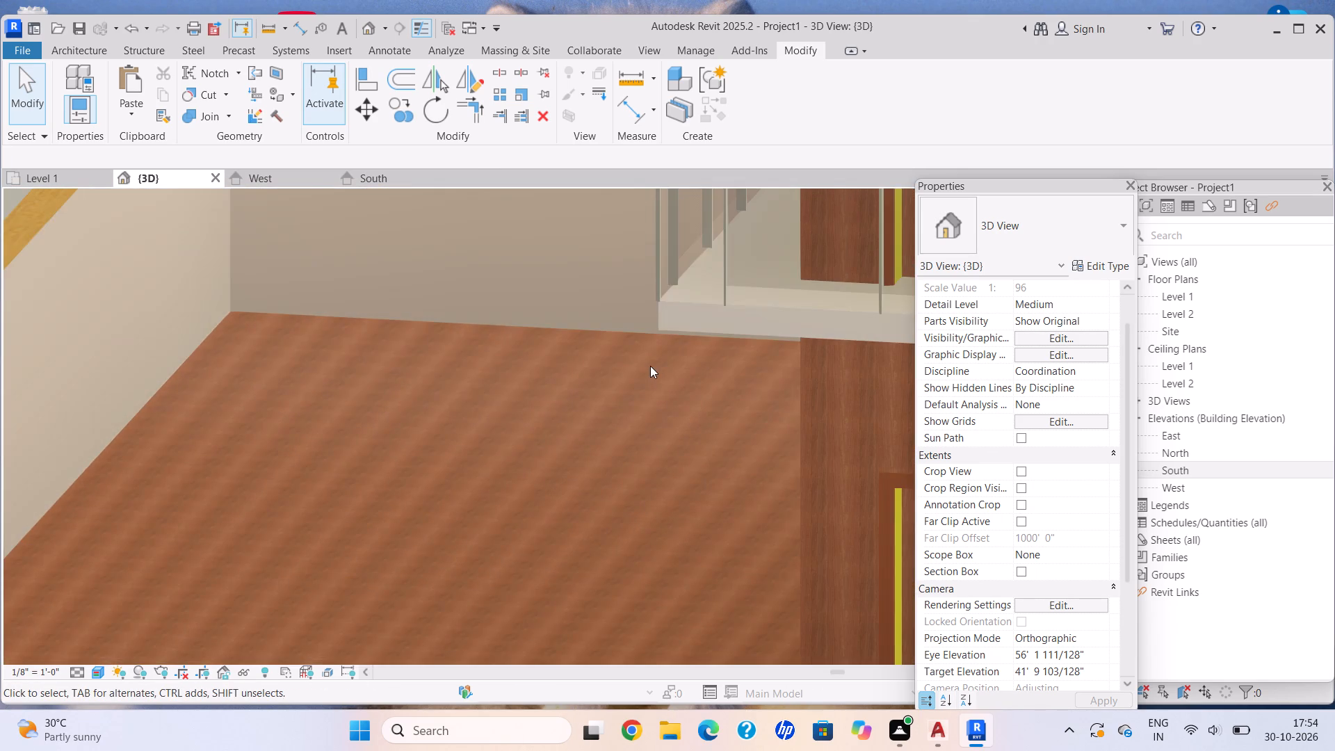
scroll(650, 366, "down", 15)
middle_click_drag(658, 375, 537, 331)
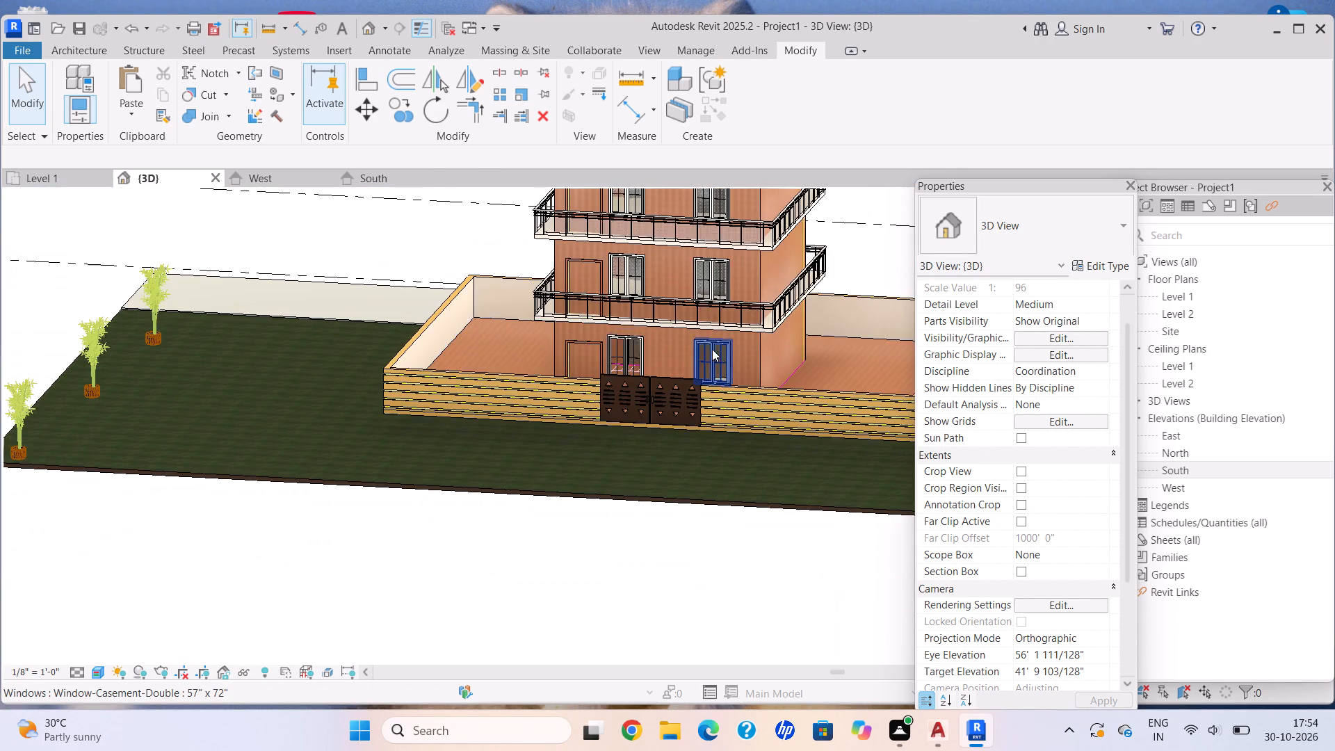
Examine the banded compound wall around the gate, front corners and rear, together with the house and cars.
scroll(717, 355, "up", 6)
scroll(711, 378, "down", 5)
middle_click_drag(709, 379, 670, 389)
middle_click_drag(617, 394, 556, 399)
scroll(709, 364, "up", 9)
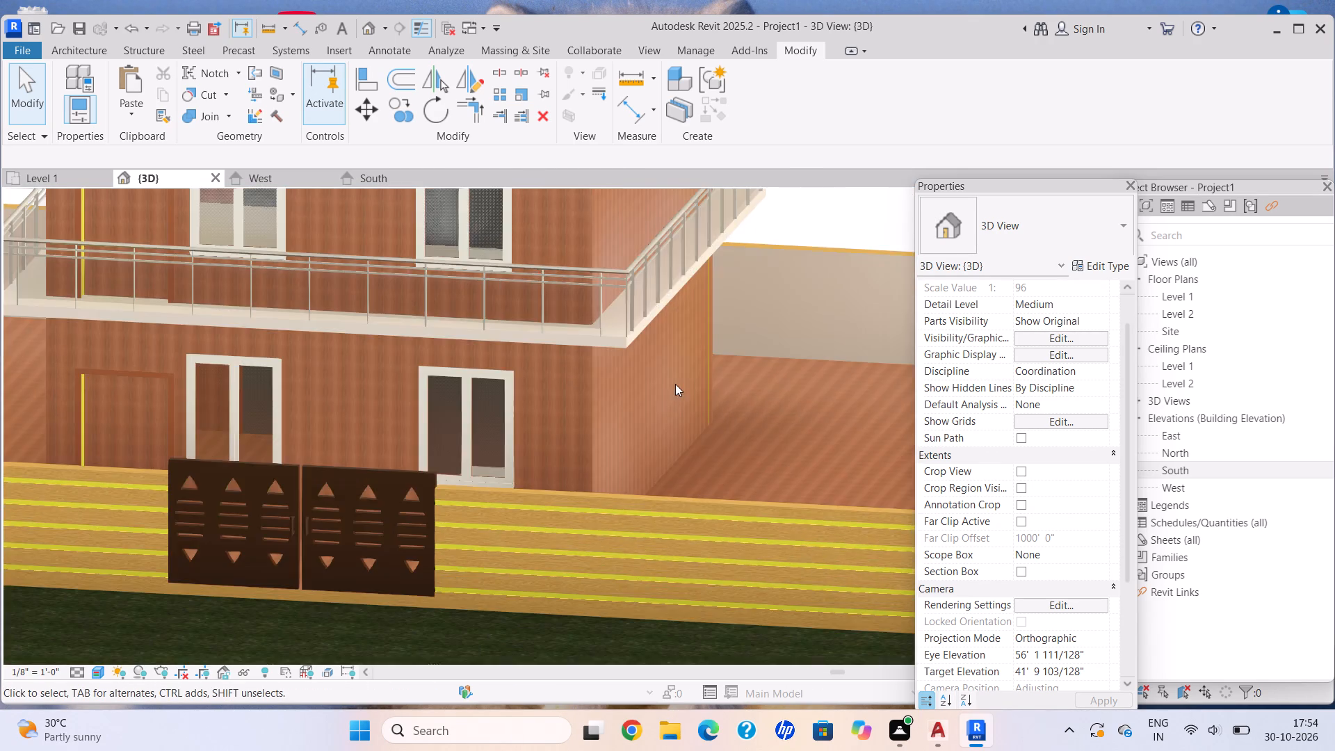
scroll(675, 384, "up", 1)
scroll(585, 492, "down", 2)
middle_click_drag(585, 494, 655, 372)
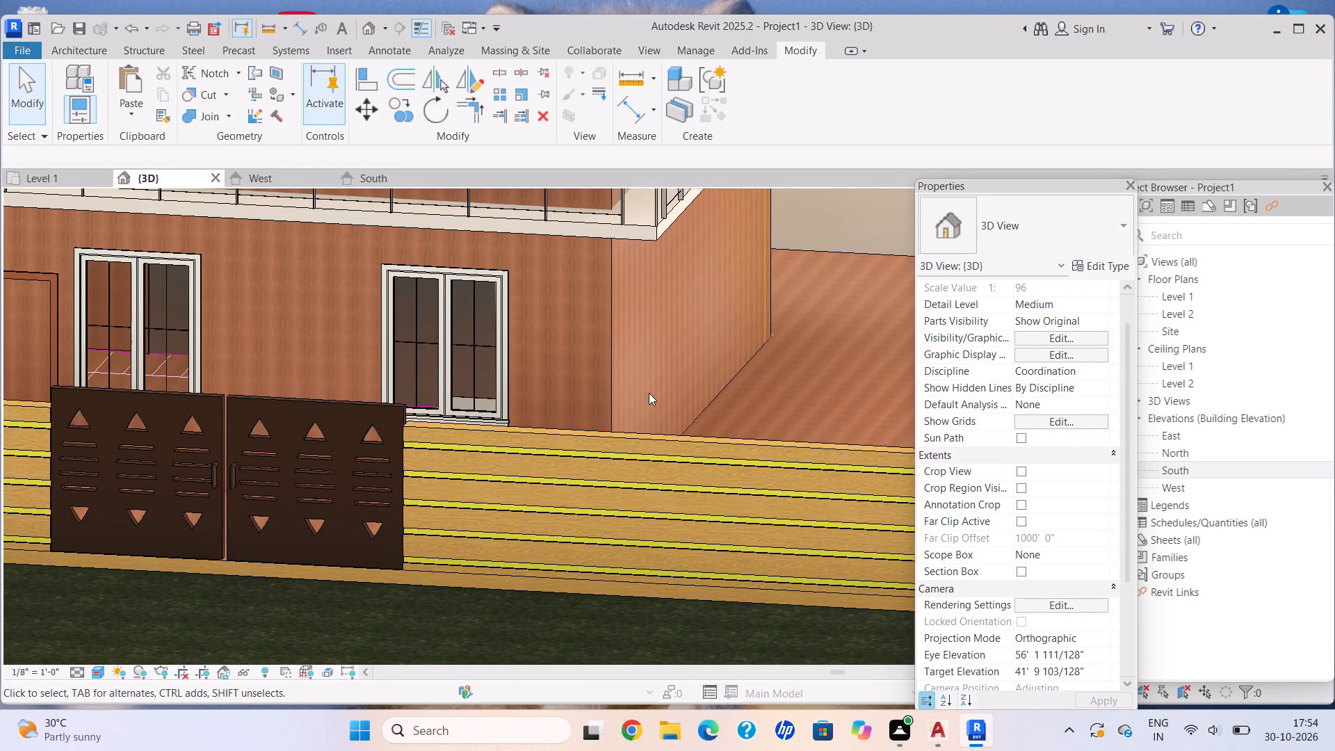
middle_click_drag(649, 394, 622, 366)
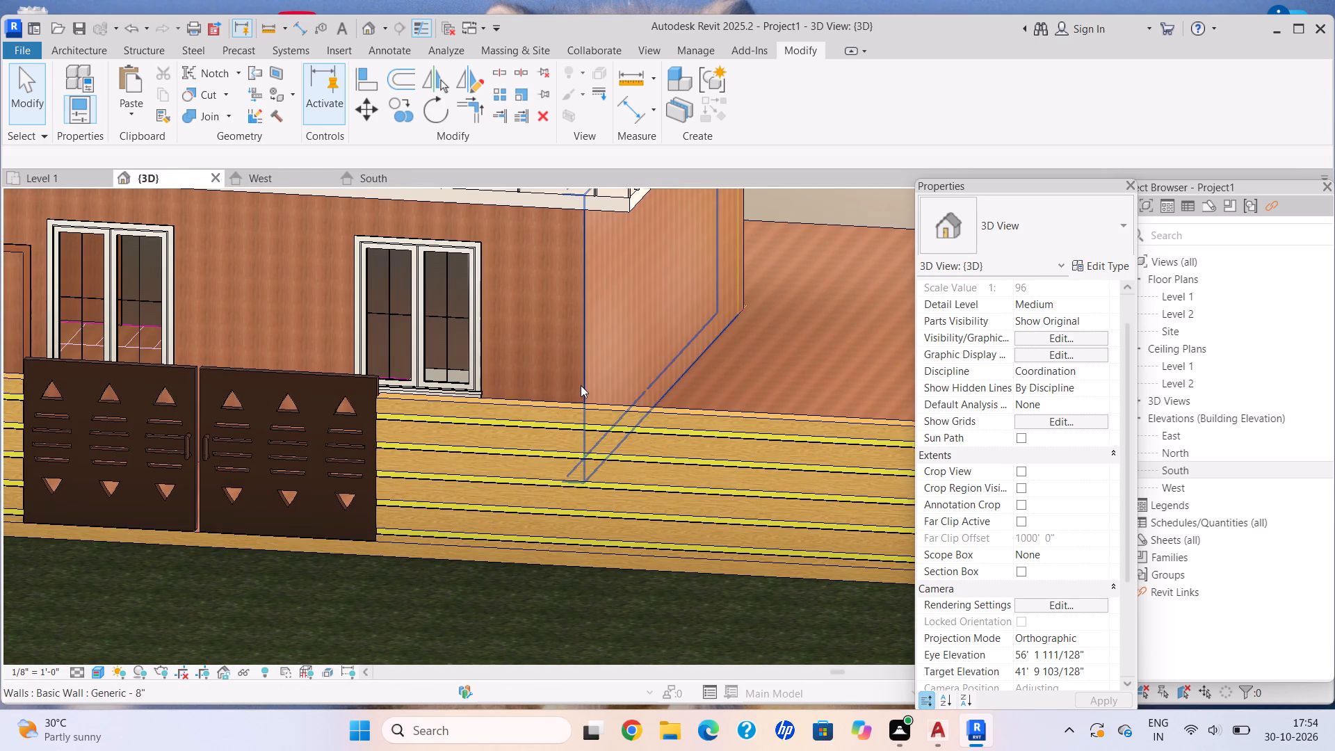
scroll(587, 387, "down", 3)
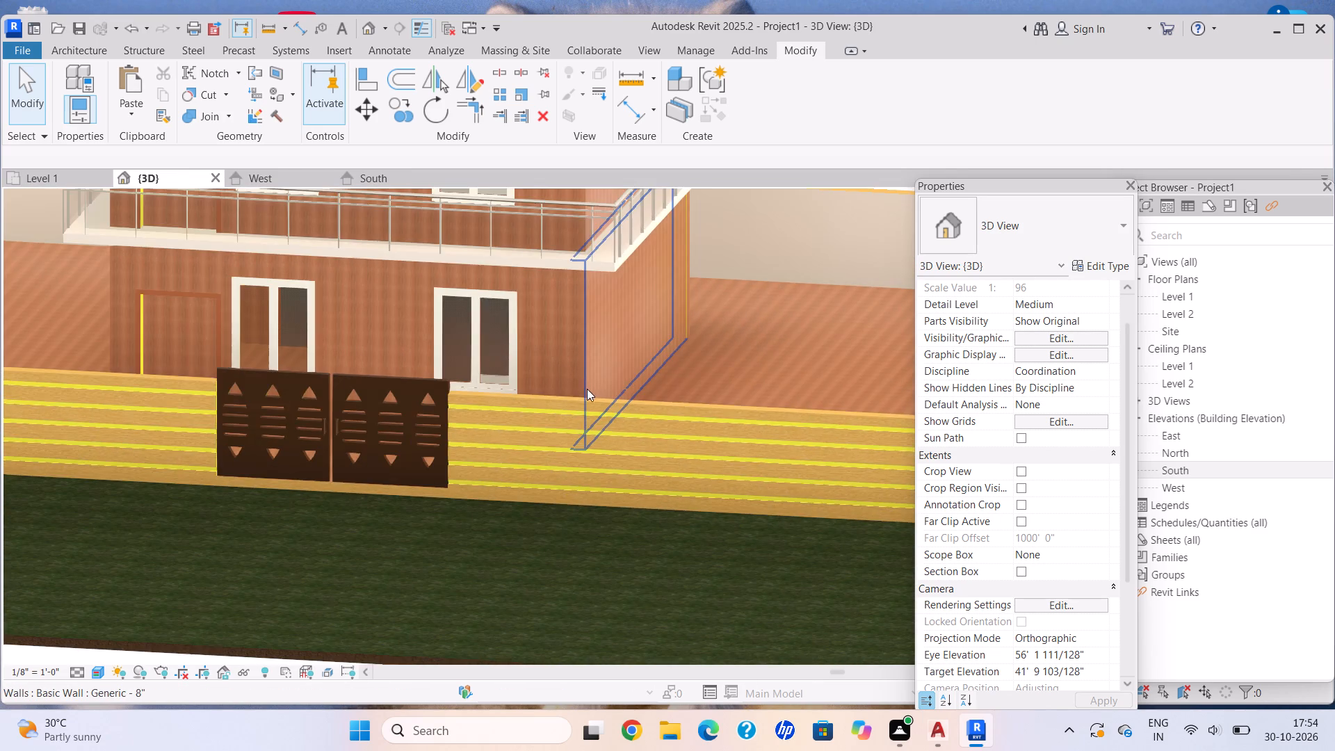
scroll(550, 503, "up", 2)
scroll(569, 494, "down", 7)
middle_click_drag(606, 476, 510, 462)
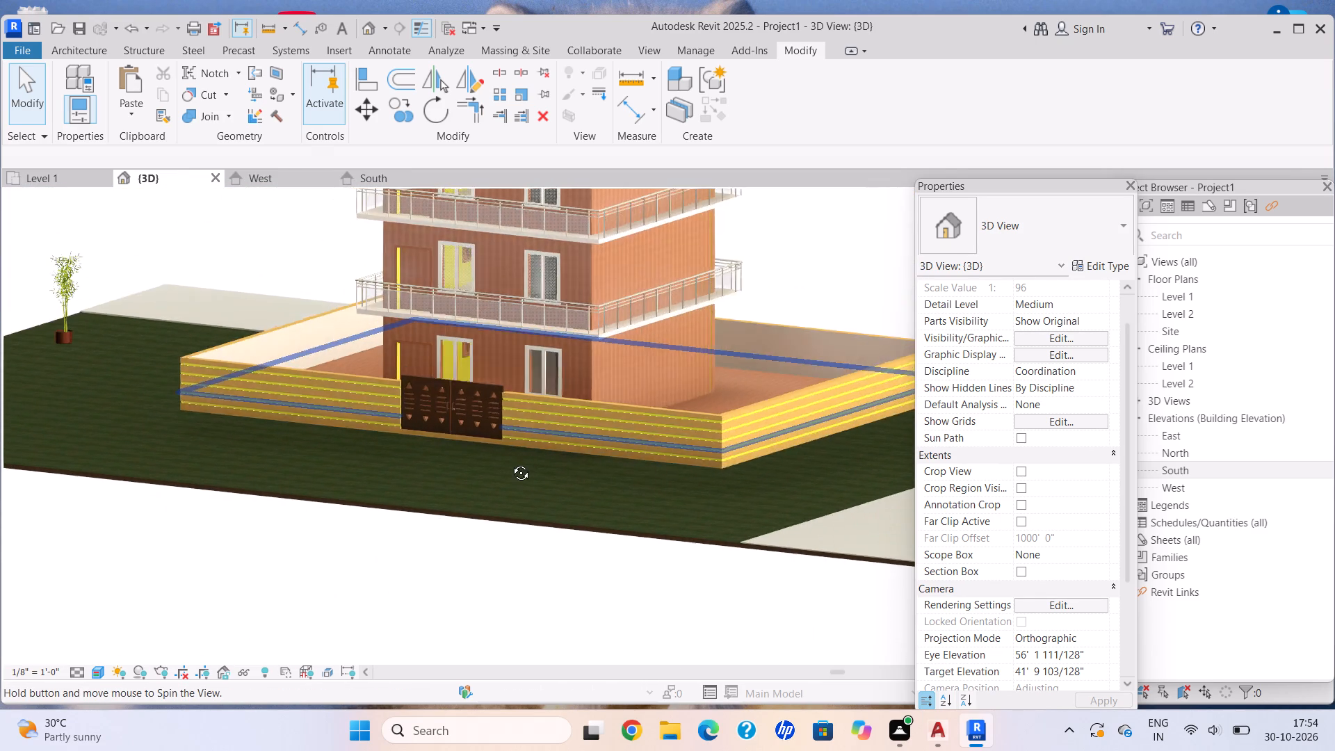
middle_click_drag(510, 462, 478, 491)
middle_click_drag(658, 382, 463, 444)
middle_click_drag(697, 403, 557, 410, "shift")
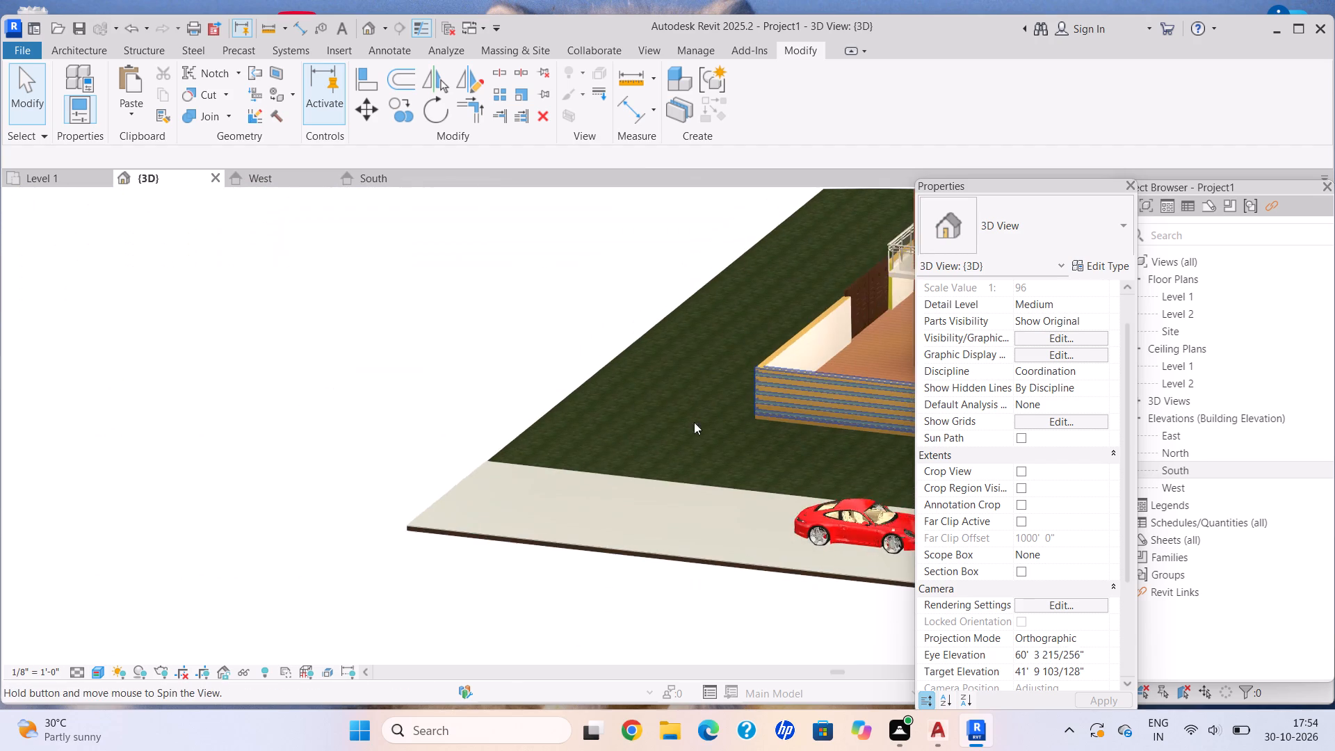
middle_click_drag(731, 408, 485, 426)
scroll(793, 449, "down", 2)
middle_click_drag(777, 438, 578, 446)
scroll(578, 446, "up", 1)
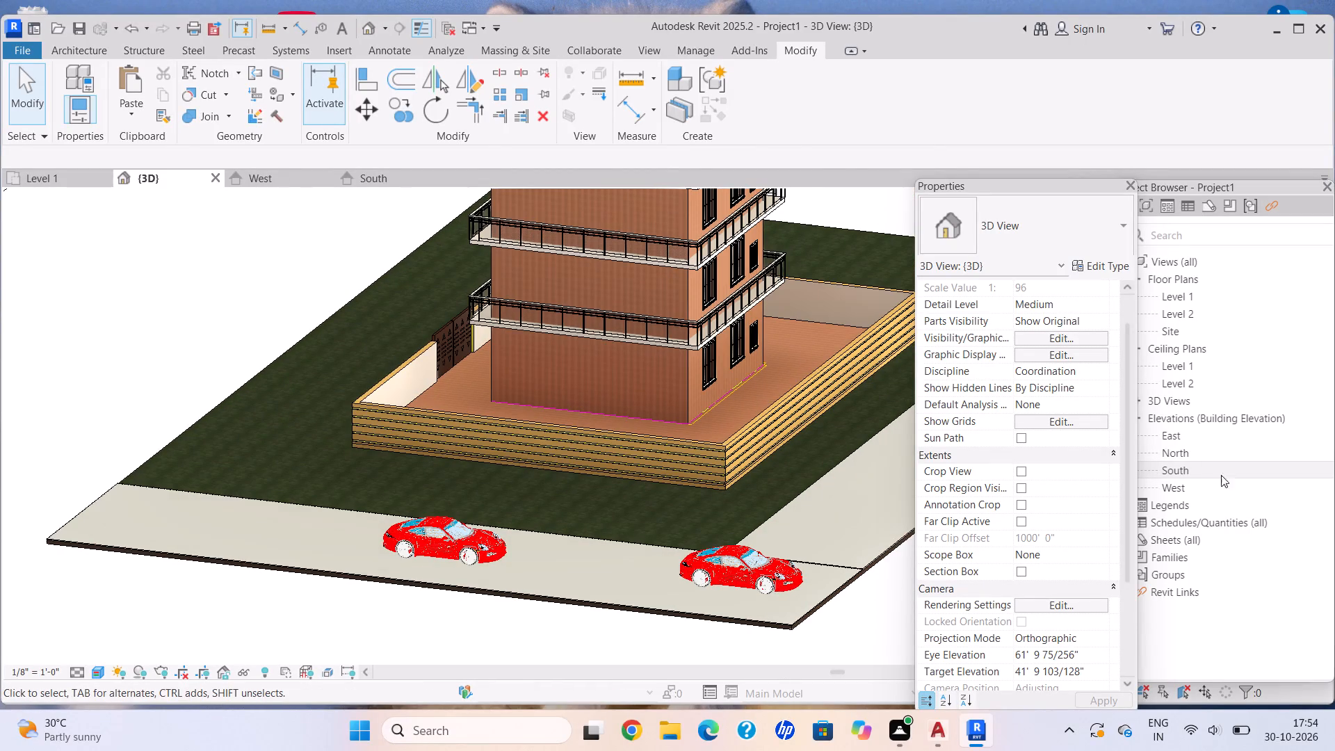
middle_click_drag(848, 497, 782, 503, "shift")
middle_click_drag(786, 490, 642, 451)
scroll(683, 474, "down", 5)
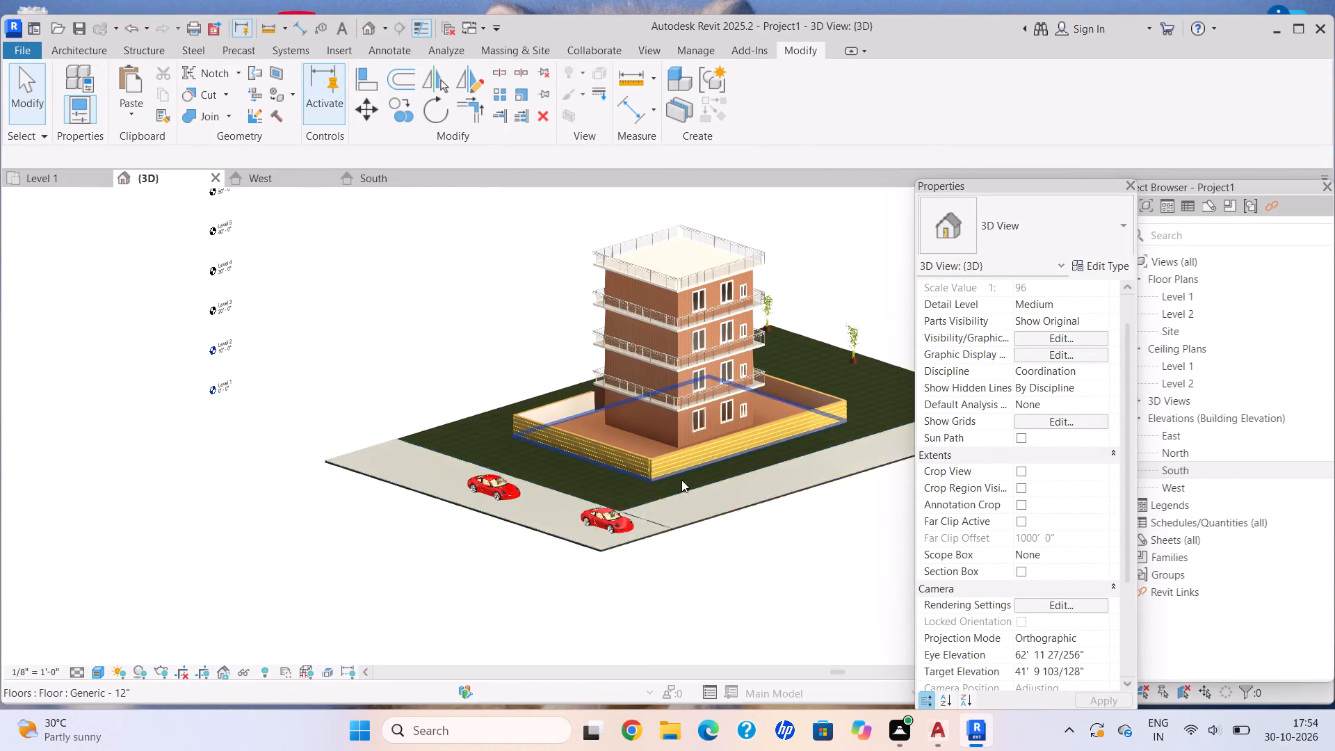
Delete the red Porsche car nearest the corner where the two paved strips meet.
left_click(627, 522)
key("Delete")
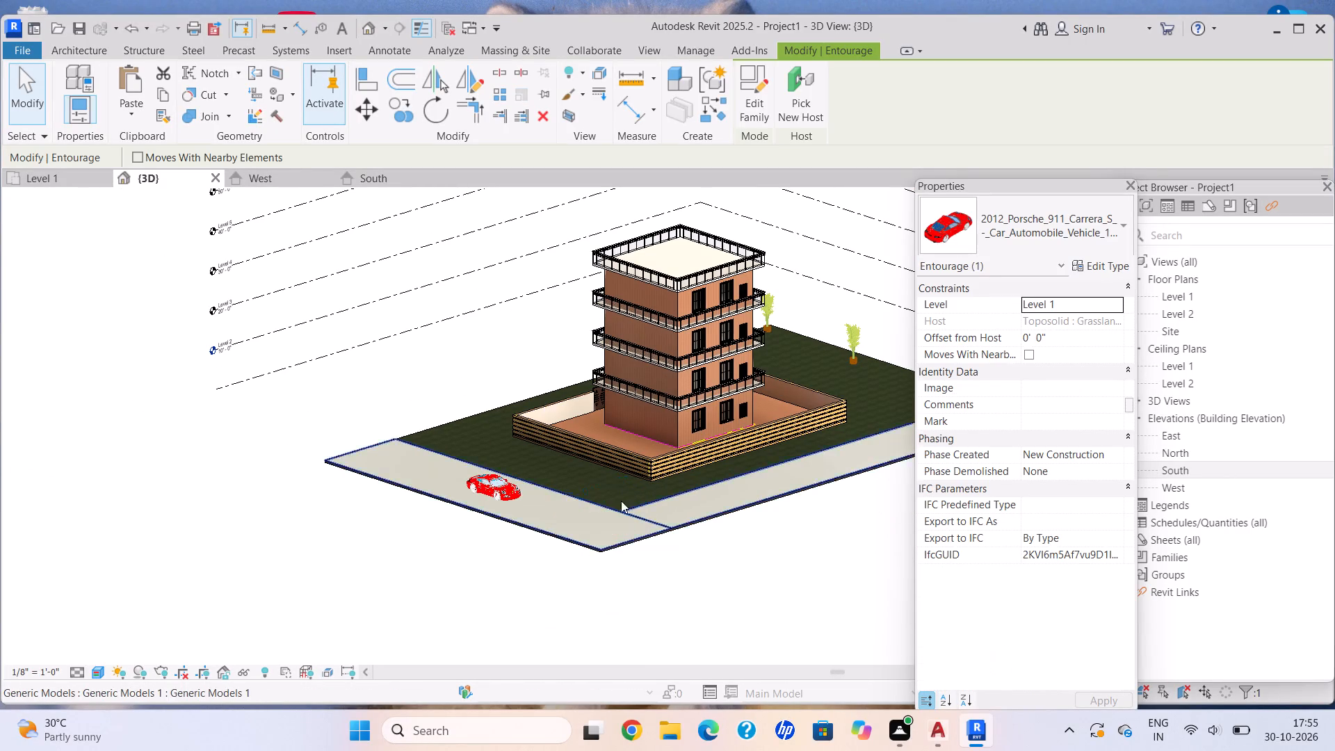
Paint the ground-floor windowless side wall and the adjoining front wall of the house with the Carpet (1) material.
scroll(618, 449, "down", 10)
middle_click_drag(590, 451, 816, 444, "shift")
scroll(646, 445, "up", 6)
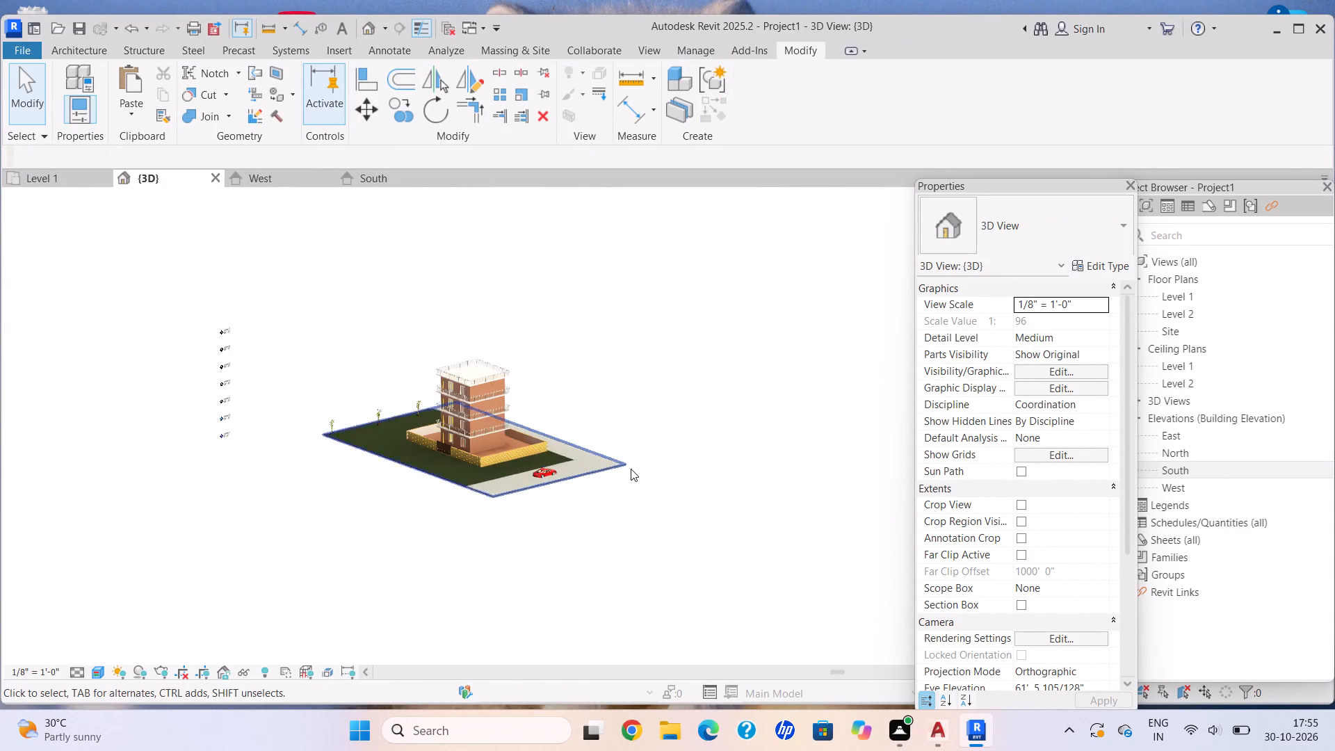
scroll(631, 469, "up", 2)
middle_click_drag(638, 474, 843, 514)
scroll(597, 463, "up", 7)
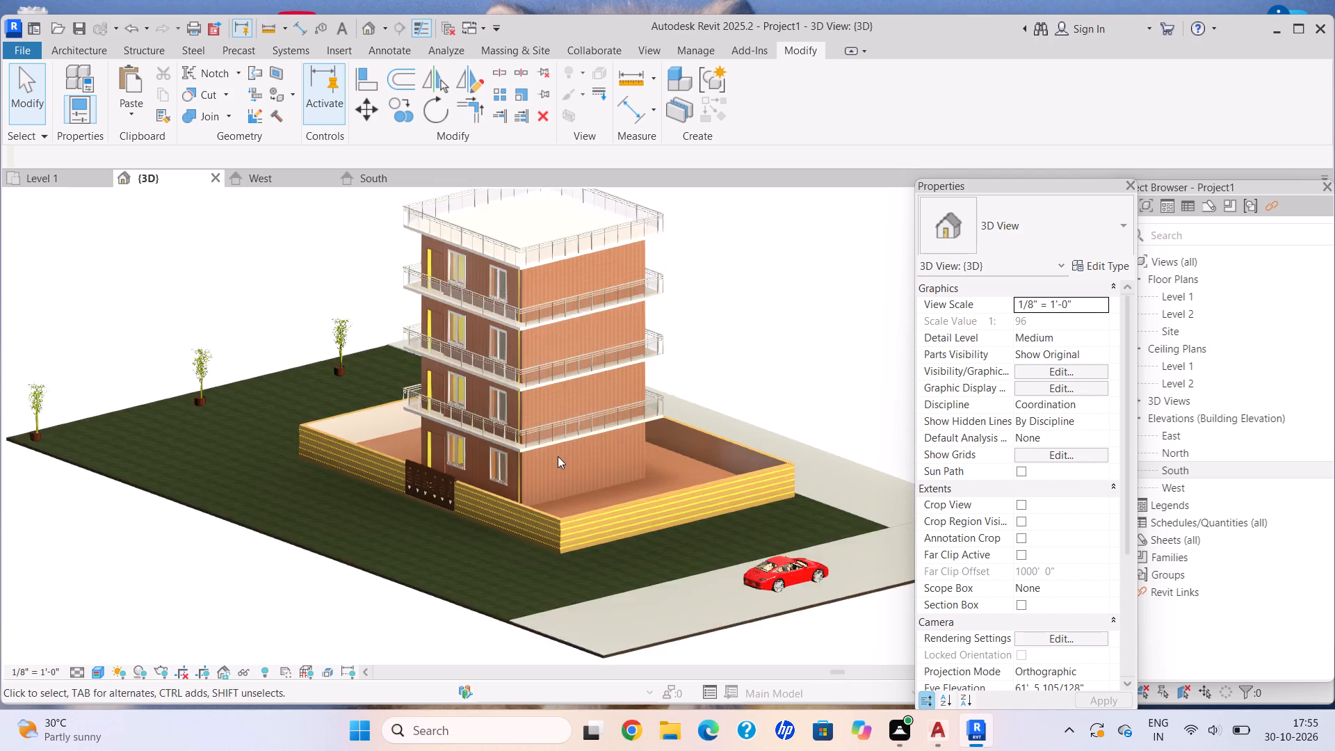
scroll(558, 456, "up", 12)
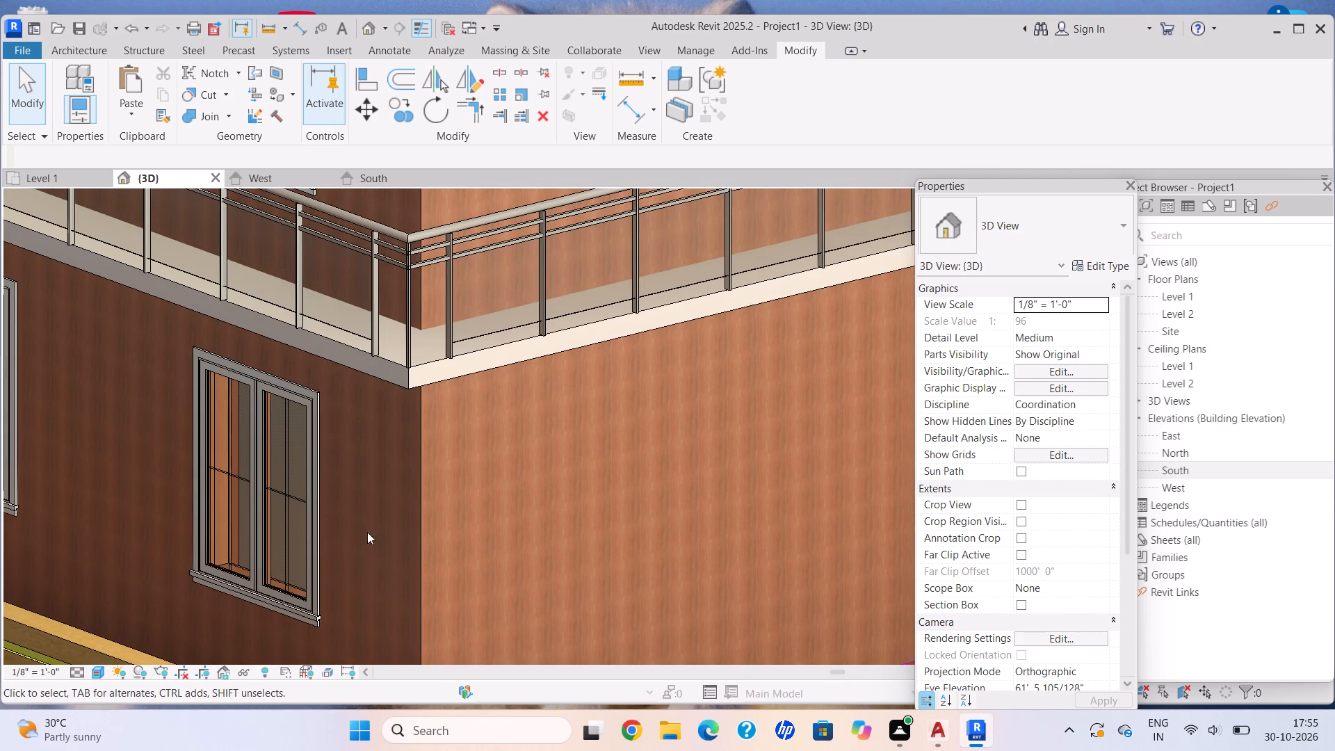
left_click(421, 540)
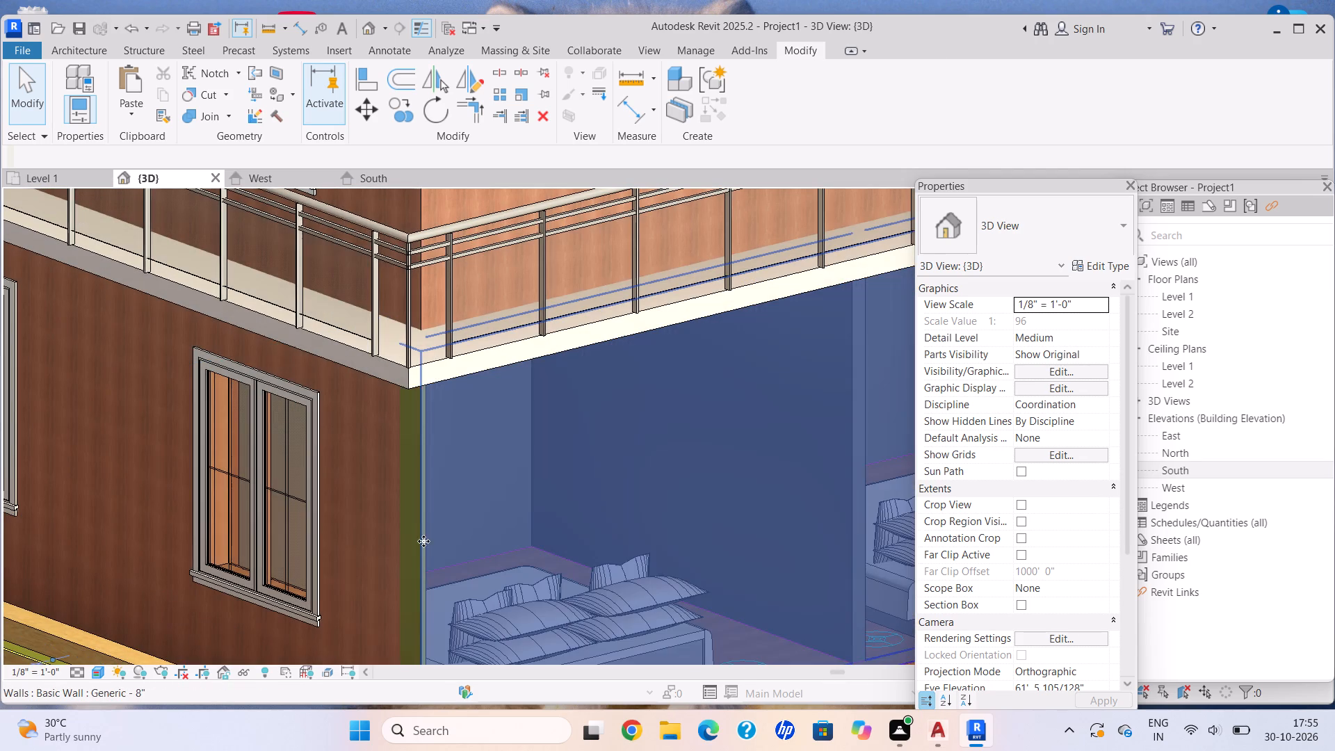
left_click(289, 95)
left_click(314, 124)
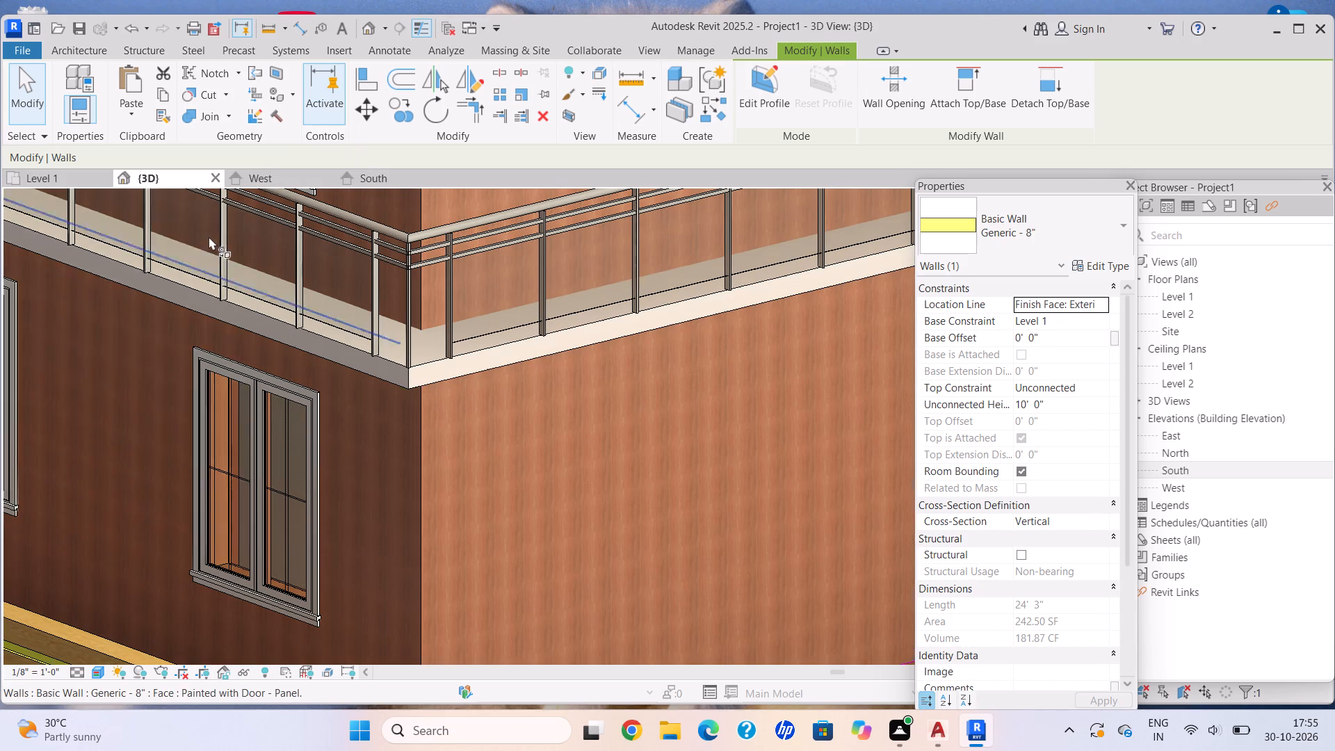
scroll(186, 318, "down", 7)
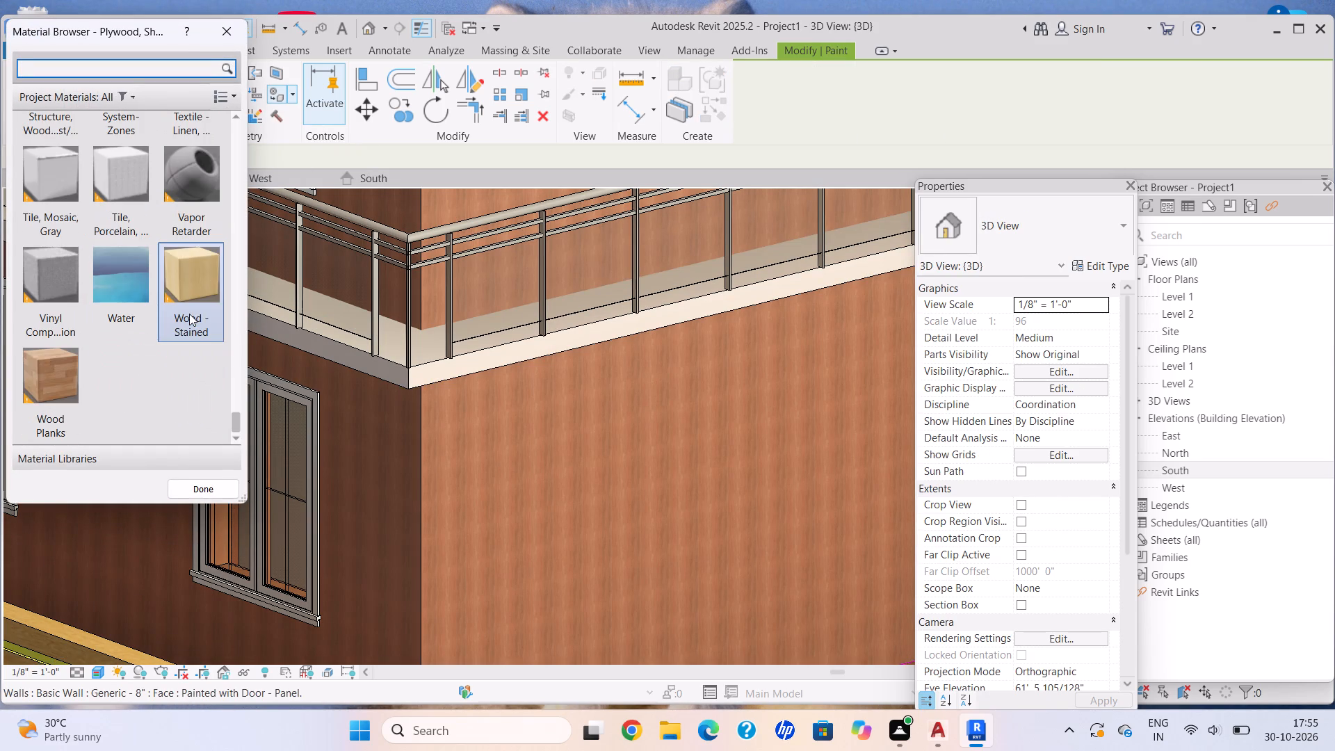
scroll(189, 314, "up", 7)
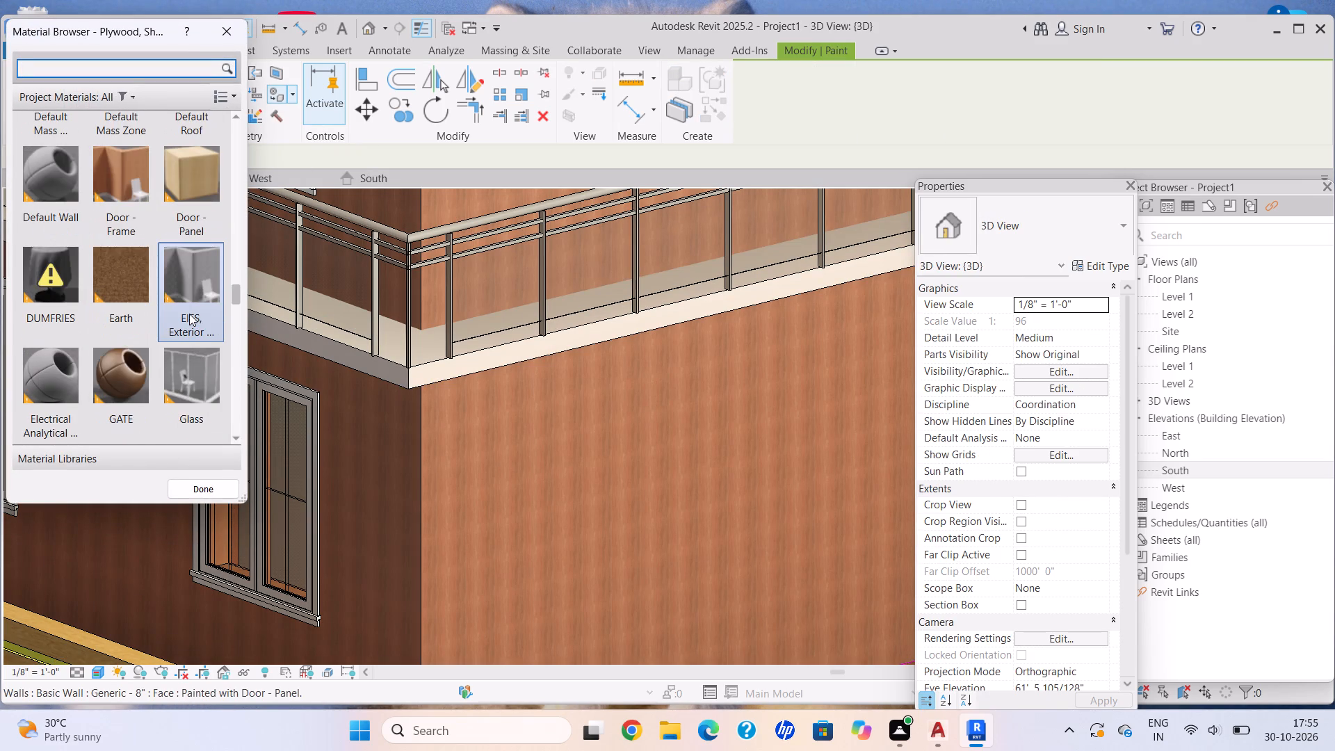
scroll(189, 314, "down", 3)
scroll(189, 314, "up", 2)
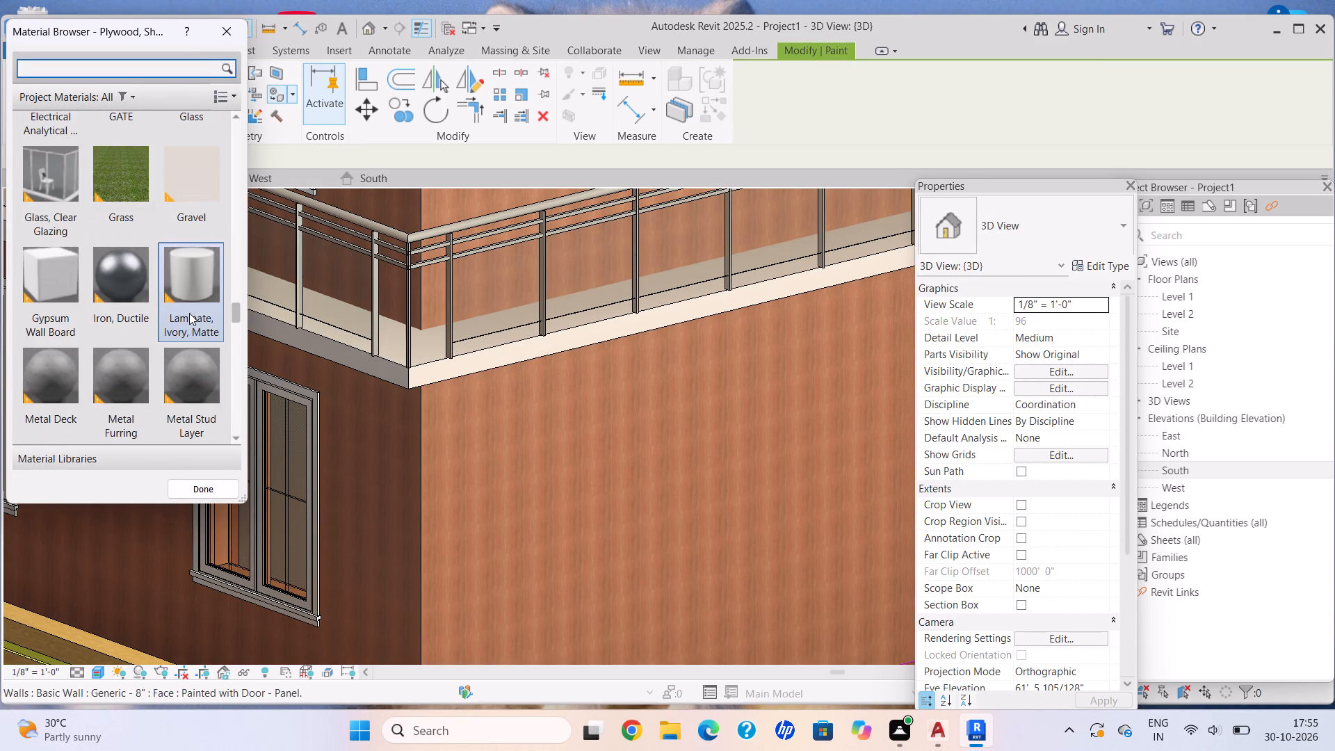
scroll(189, 313, "up", 5)
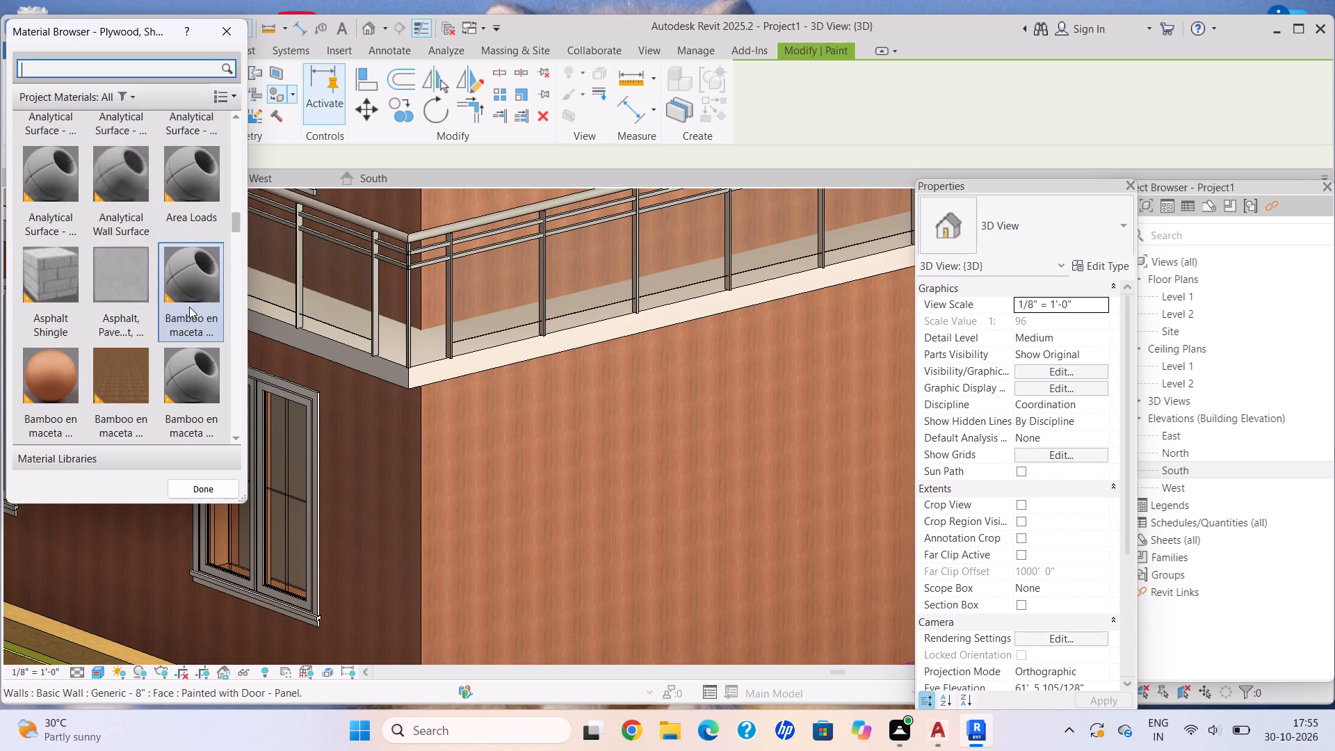
scroll(189, 306, "up", 9)
scroll(189, 305, "down", 1)
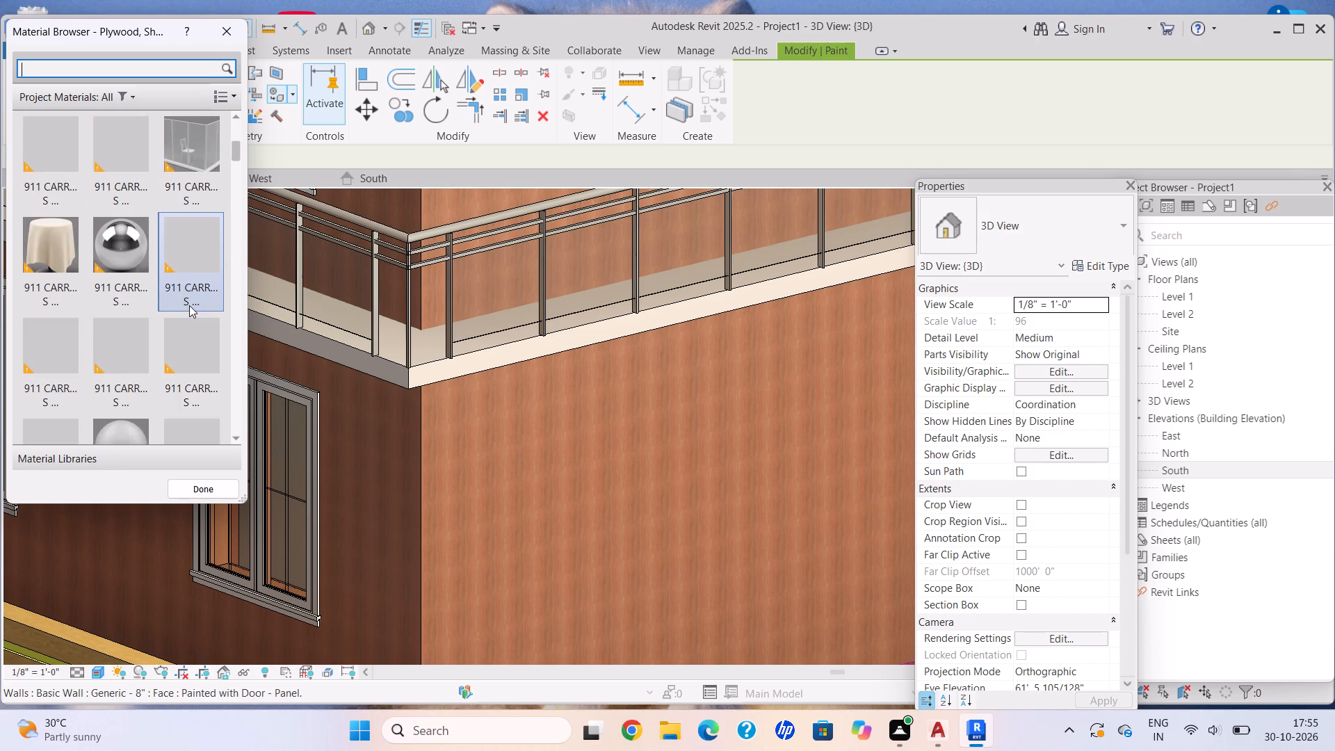
scroll(189, 305, "up", 4)
scroll(189, 305, "down", 8)
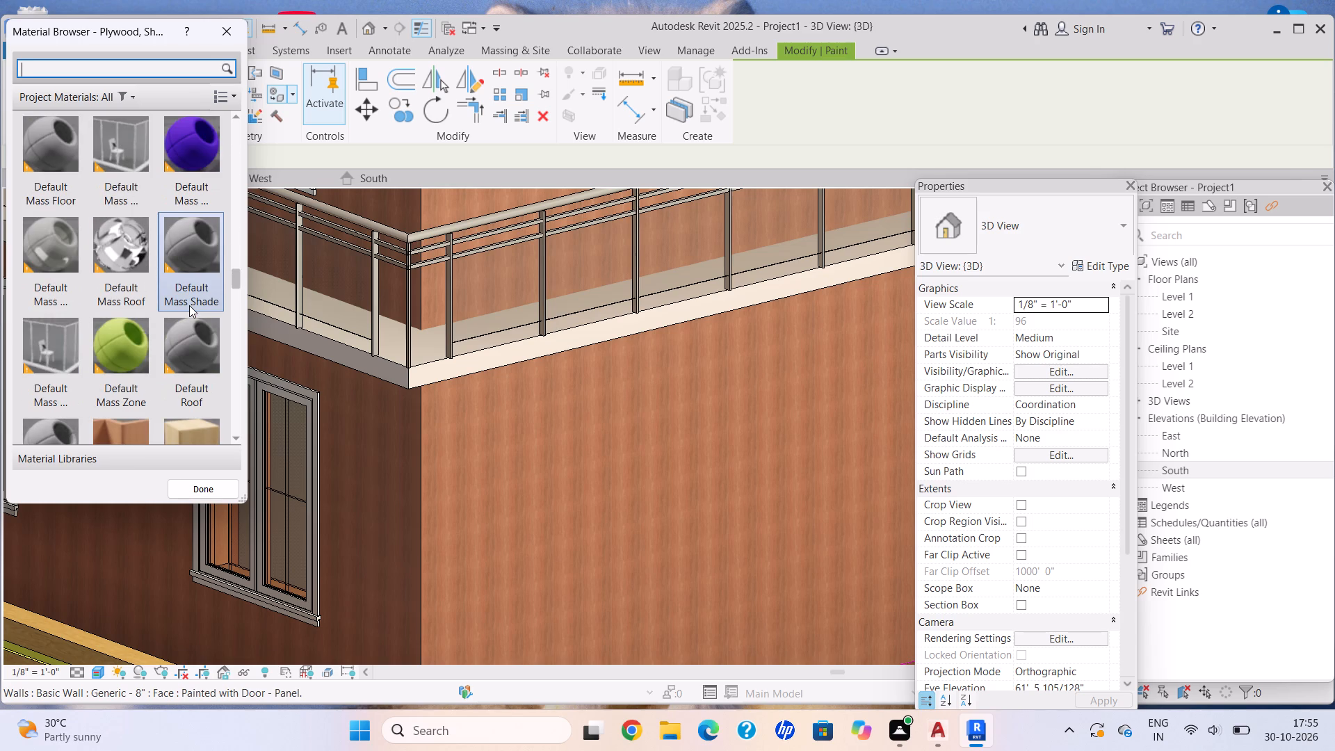
scroll(113, 399, "down", 5)
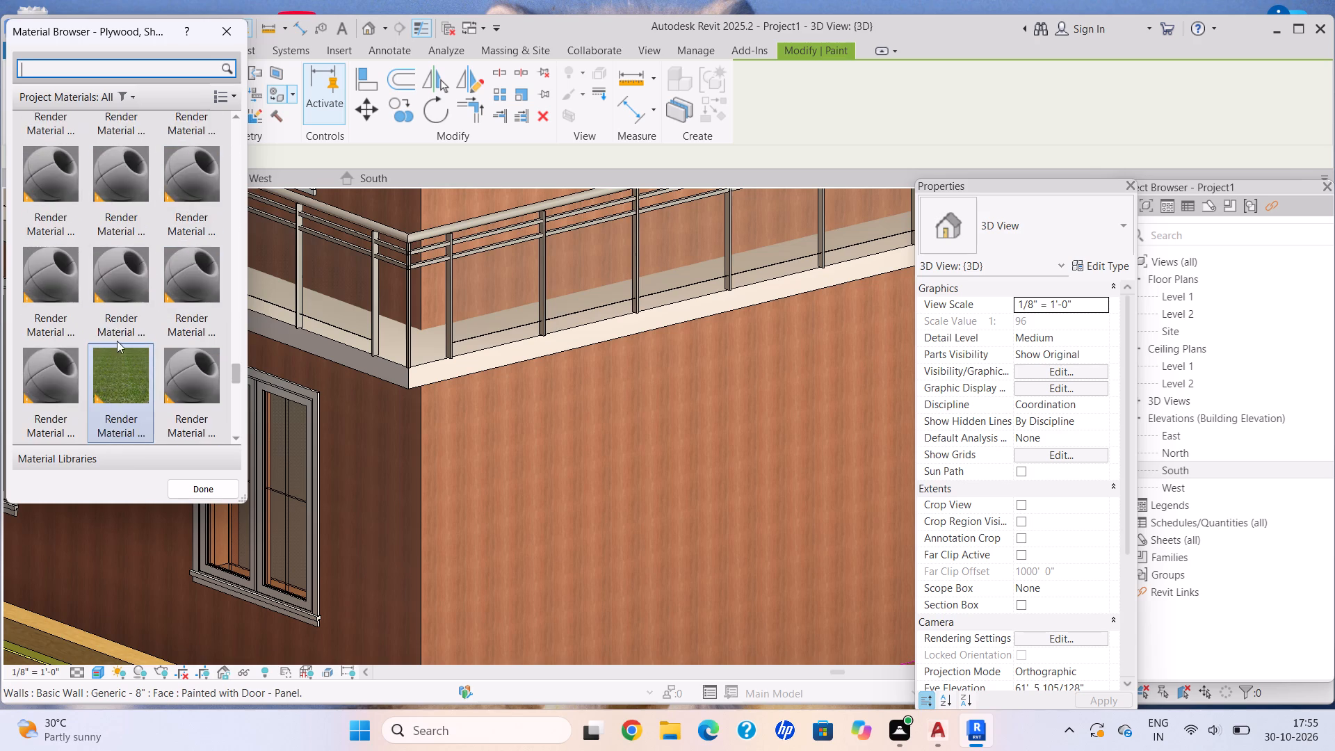
scroll(117, 337, "up", 11)
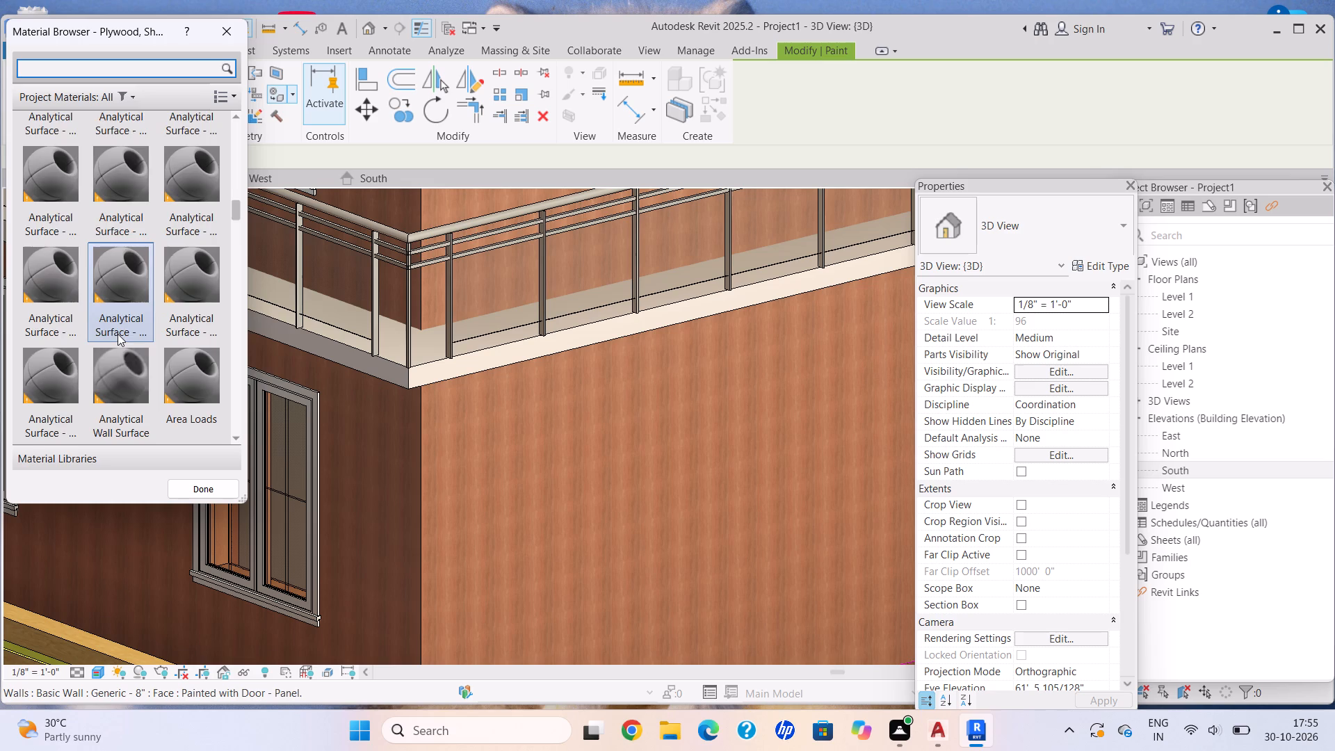
scroll(118, 334, "up", 8)
scroll(123, 334, "down", 8)
scroll(123, 334, "up", 2)
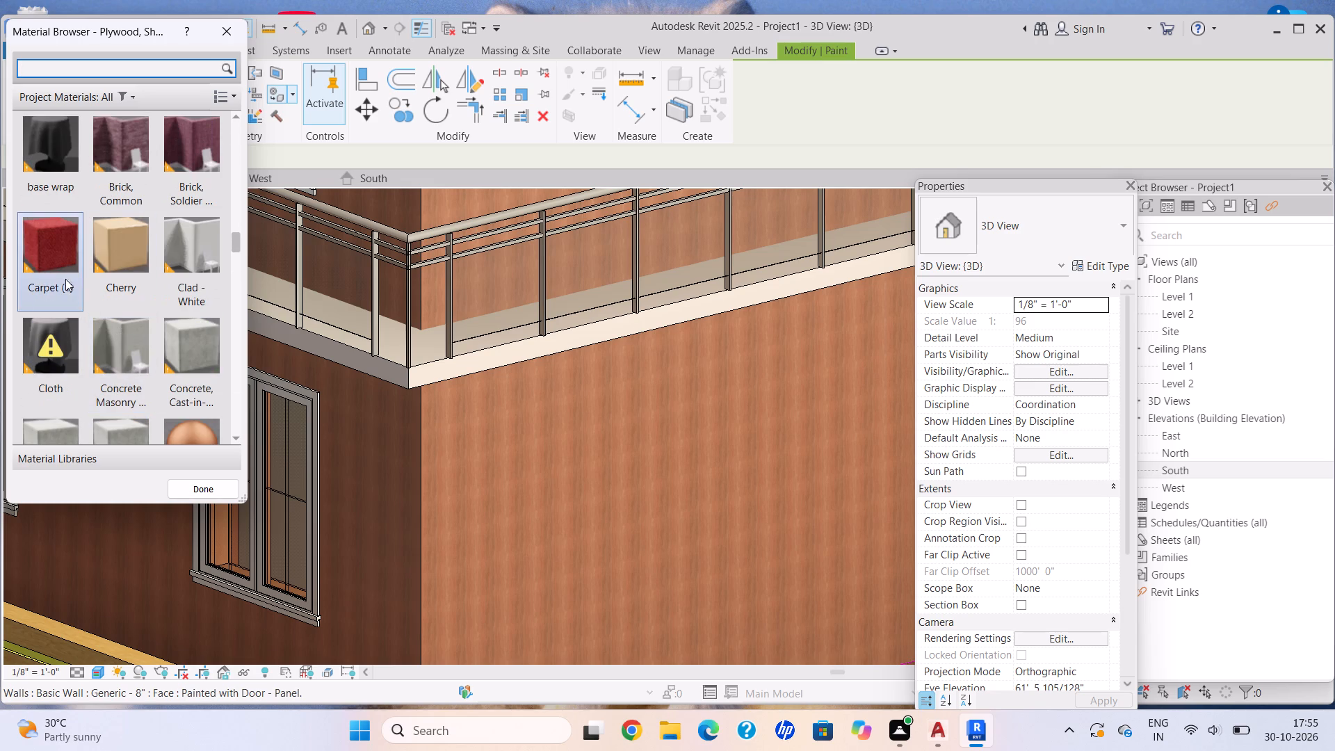
left_click(47, 260)
middle_click_drag(517, 371, 337, 499)
left_click(461, 497)
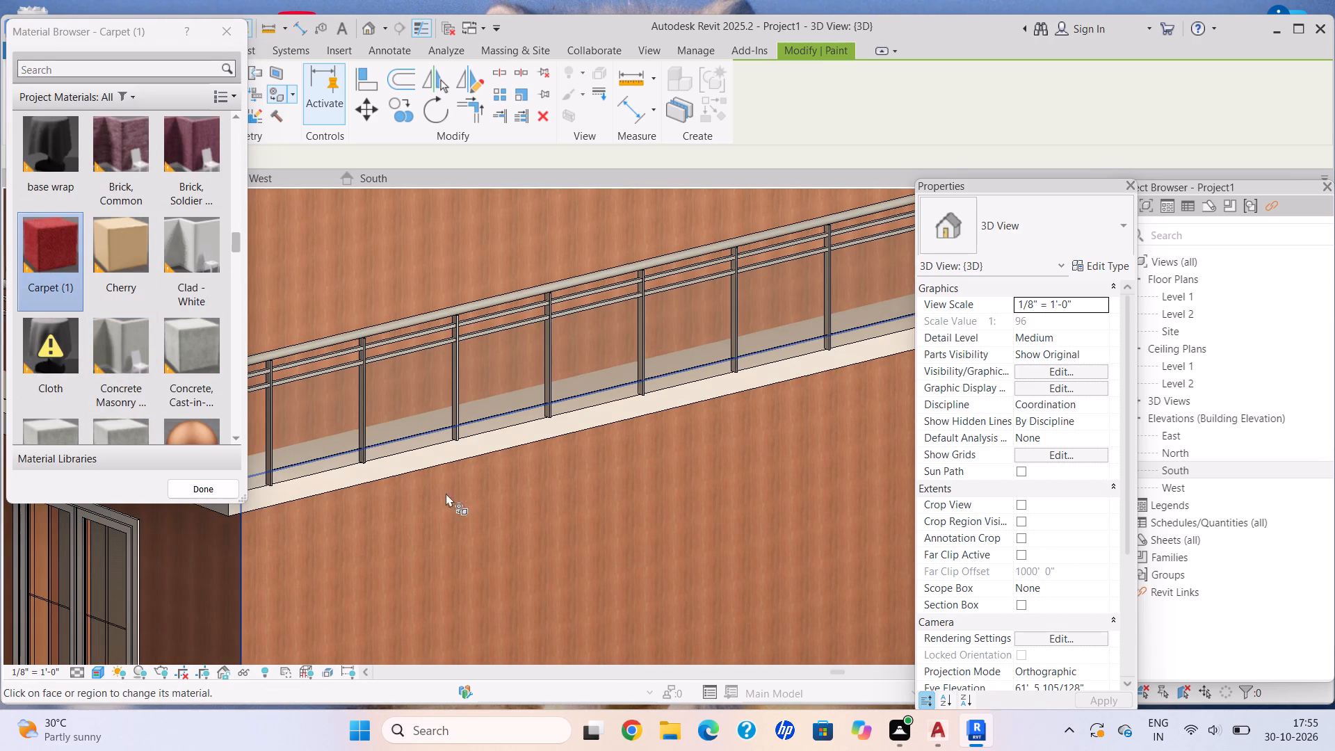
scroll(435, 490, "down", 8)
middle_click_drag(430, 485, 460, 410)
scroll(398, 426, "up", 6)
left_click(398, 426)
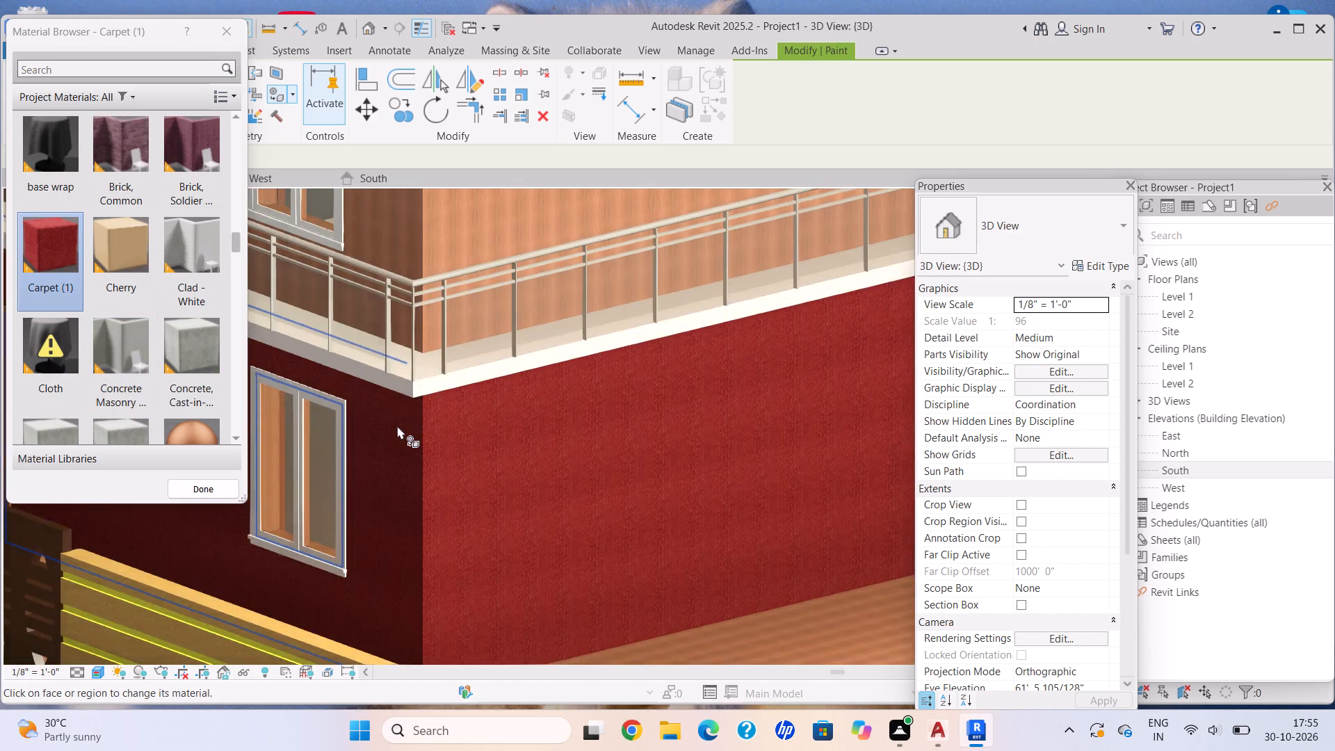
Paint the windowless side wall and the front wall of the first upper storey with Carpet (1).
scroll(445, 338, "down", 4)
middle_click_drag(445, 338, 350, 461)
scroll(430, 374, "up", 5)
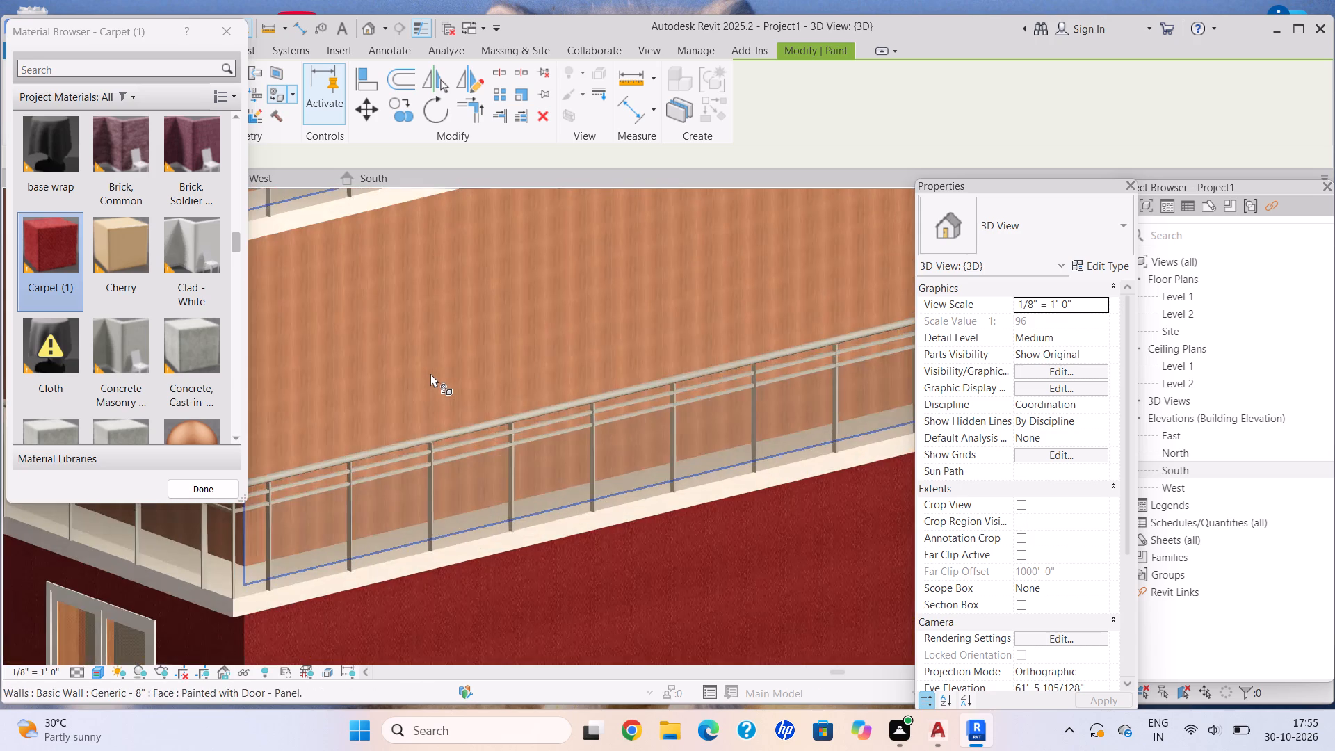
left_click(430, 373)
scroll(431, 373, "down", 8)
middle_click_drag(302, 387, 391, 478)
scroll(388, 443, "up", 2)
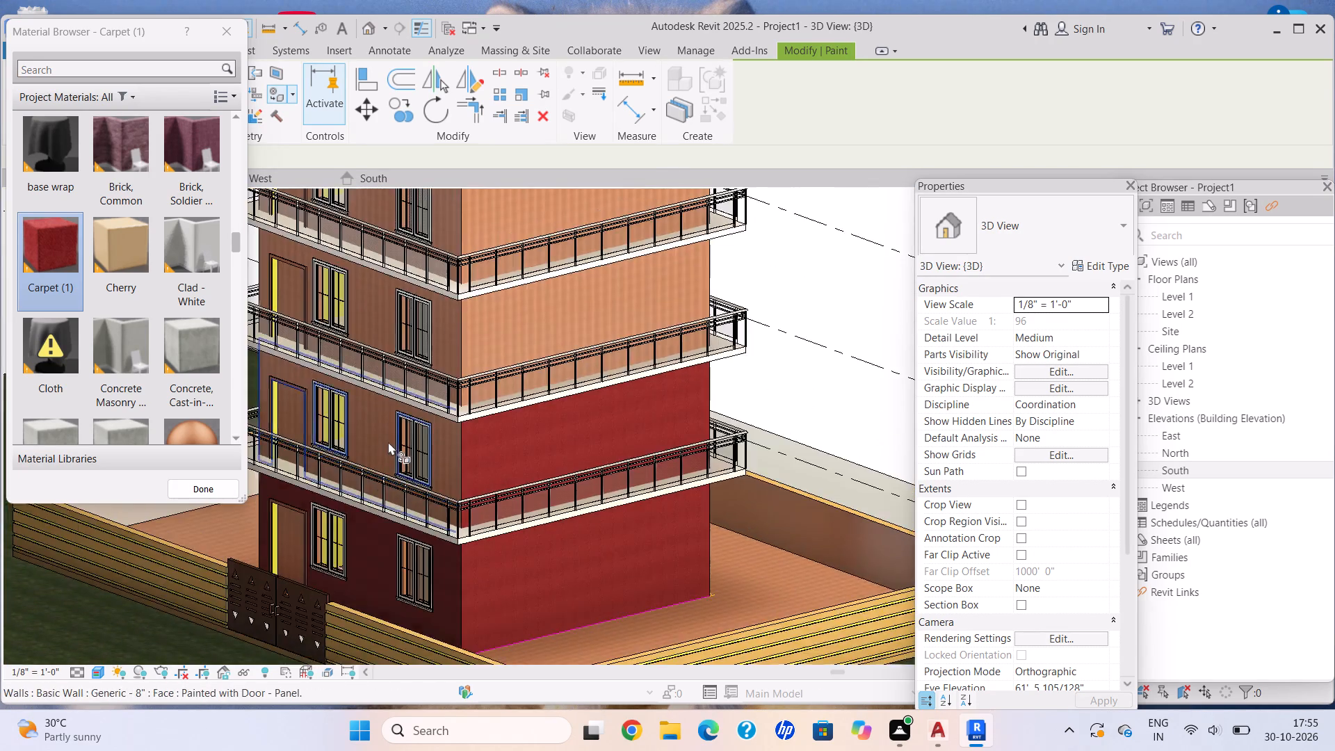
left_click(368, 434)
Paint the windowless side wall and the front wall of the second upper storey with Carpet (1).
scroll(516, 316, "up", 1)
middle_click_drag(519, 318, 405, 451)
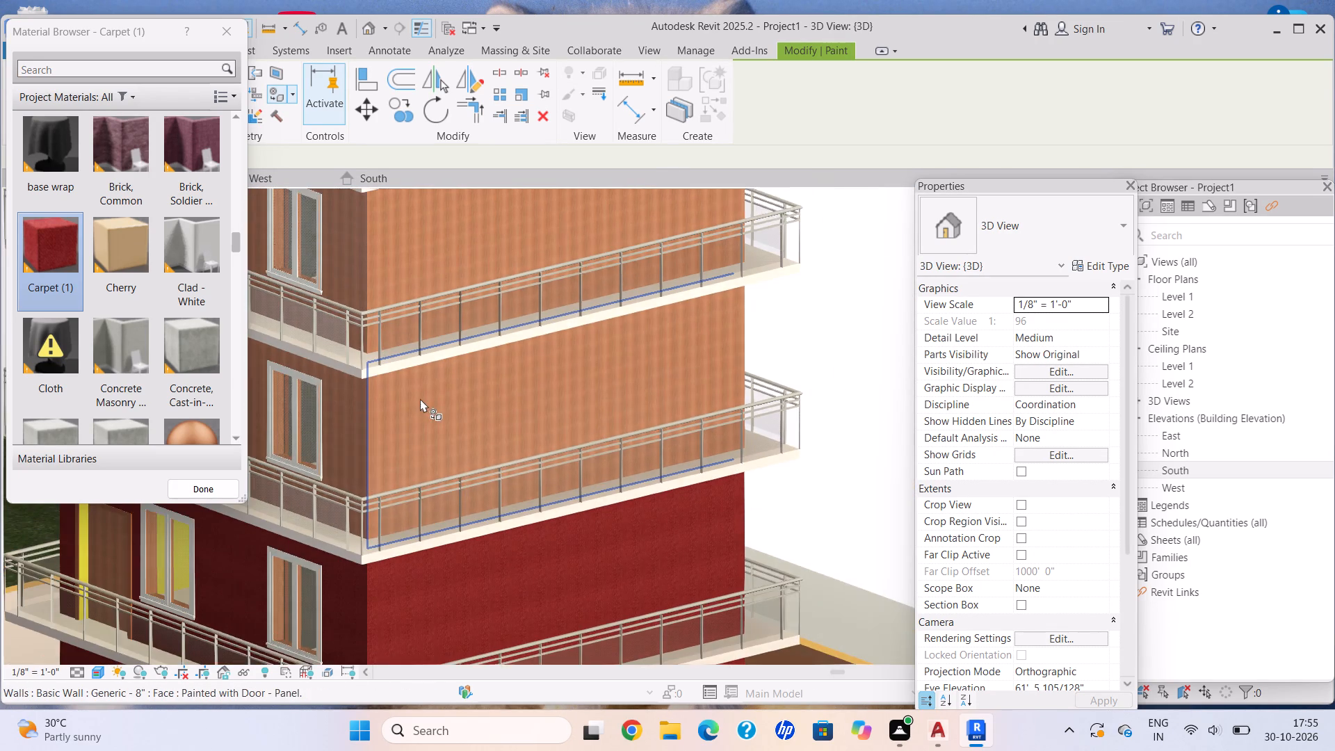
left_click(423, 396)
middle_click_drag(365, 419, 394, 437)
middle_click_drag(398, 440, 419, 454)
scroll(373, 455, "up", 3)
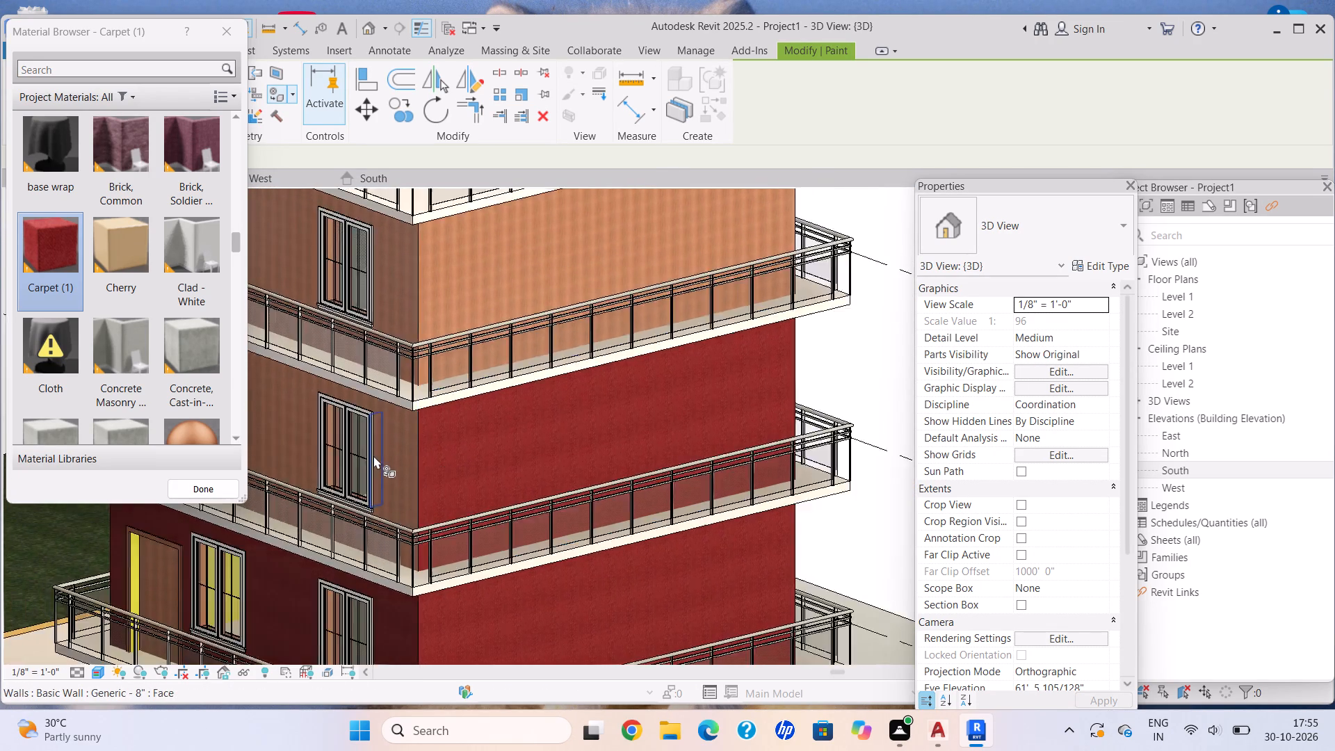
scroll(373, 455, "up", 1)
left_click(412, 449)
Paint the windowless side wall and the front wall of the top storey with Carpet (1).
scroll(445, 427, "down", 6)
middle_click_drag(450, 391, 416, 488)
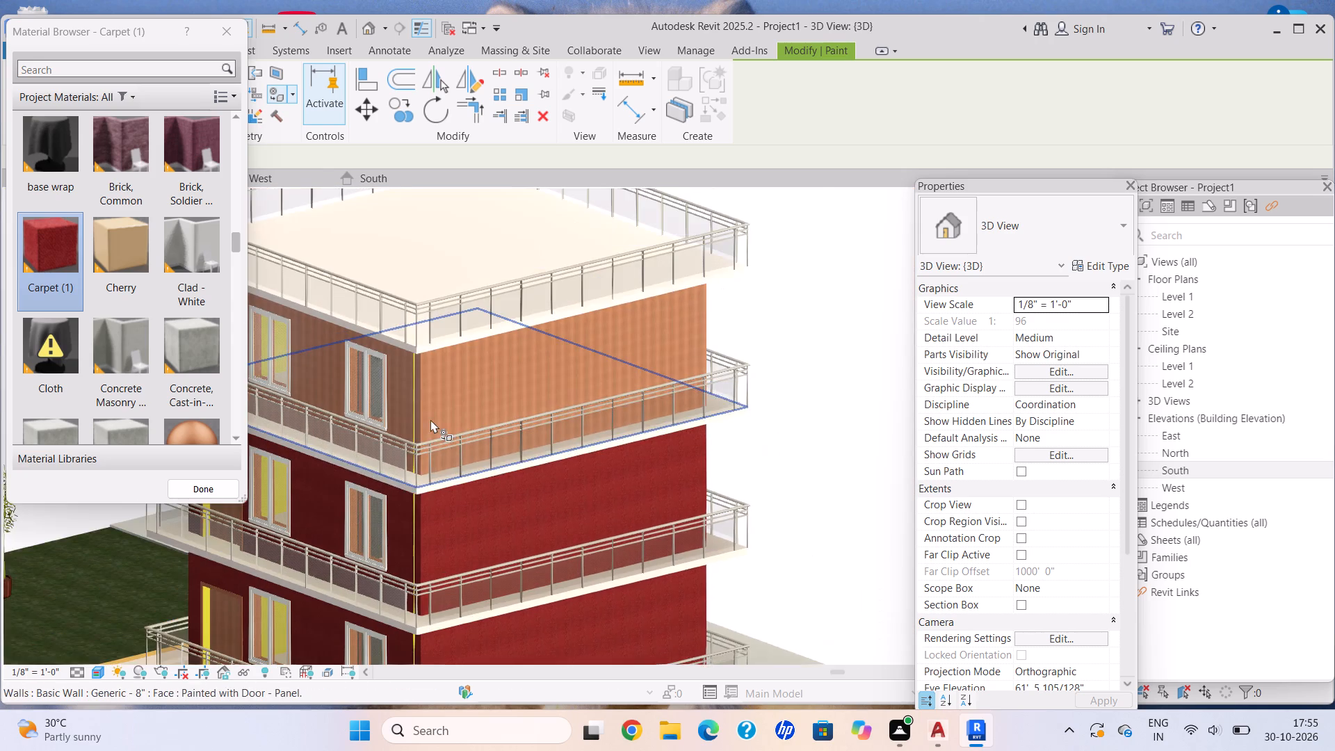
scroll(430, 419, "up", 4)
left_click(451, 420)
left_click(362, 418)
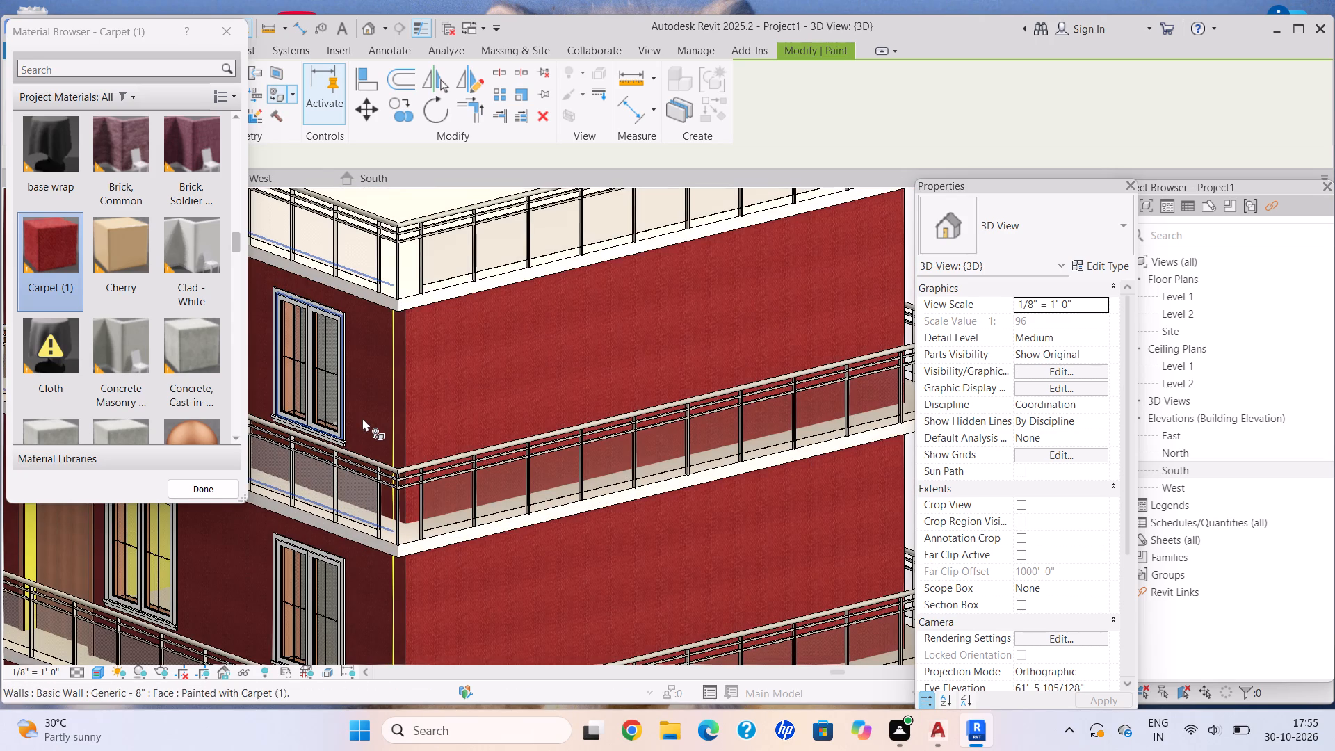
Paint the ground-floor side wall with the small window, around the corner from the entrance door, with Carpet (1).
scroll(369, 418, "down", 12)
middle_click_drag(379, 431, 398, 416)
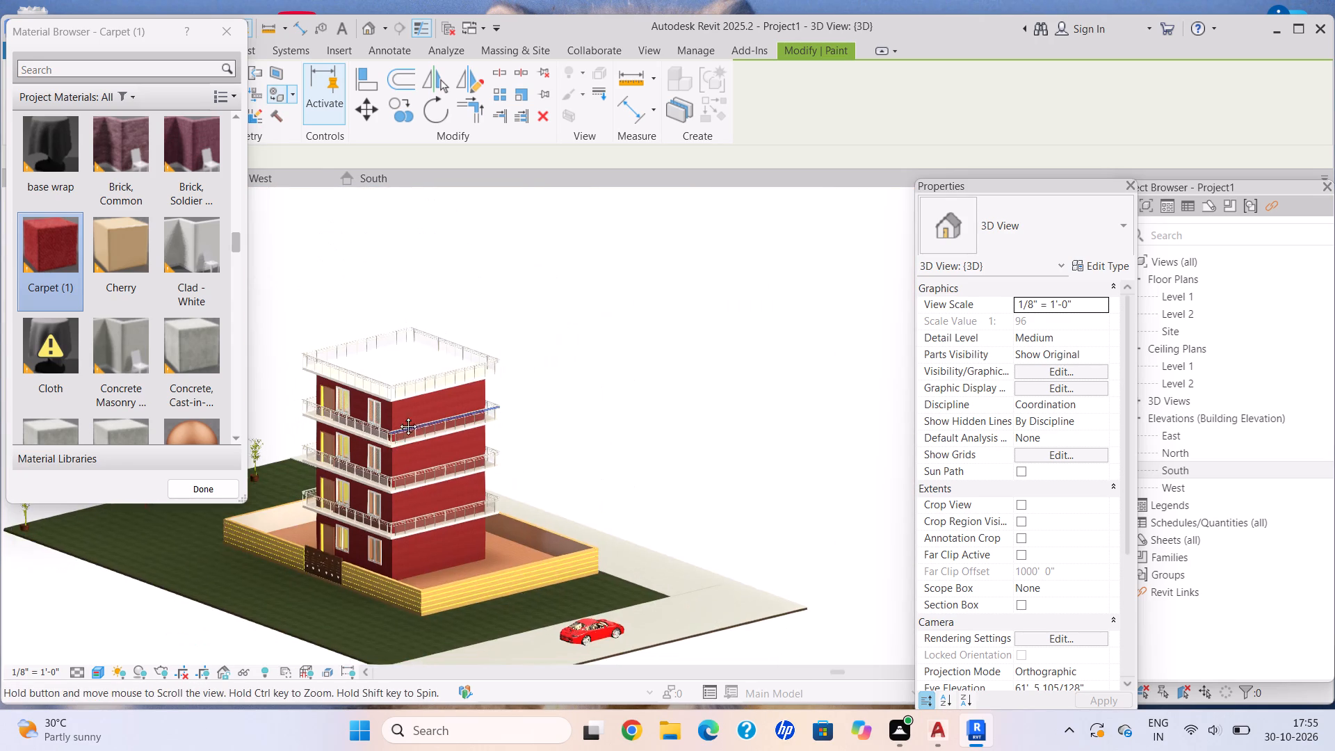
middle_click_drag(398, 416, 407, 411)
scroll(362, 474, "up", 5)
scroll(359, 471, "down", 2)
middle_click_drag(360, 469, 435, 434, "shift")
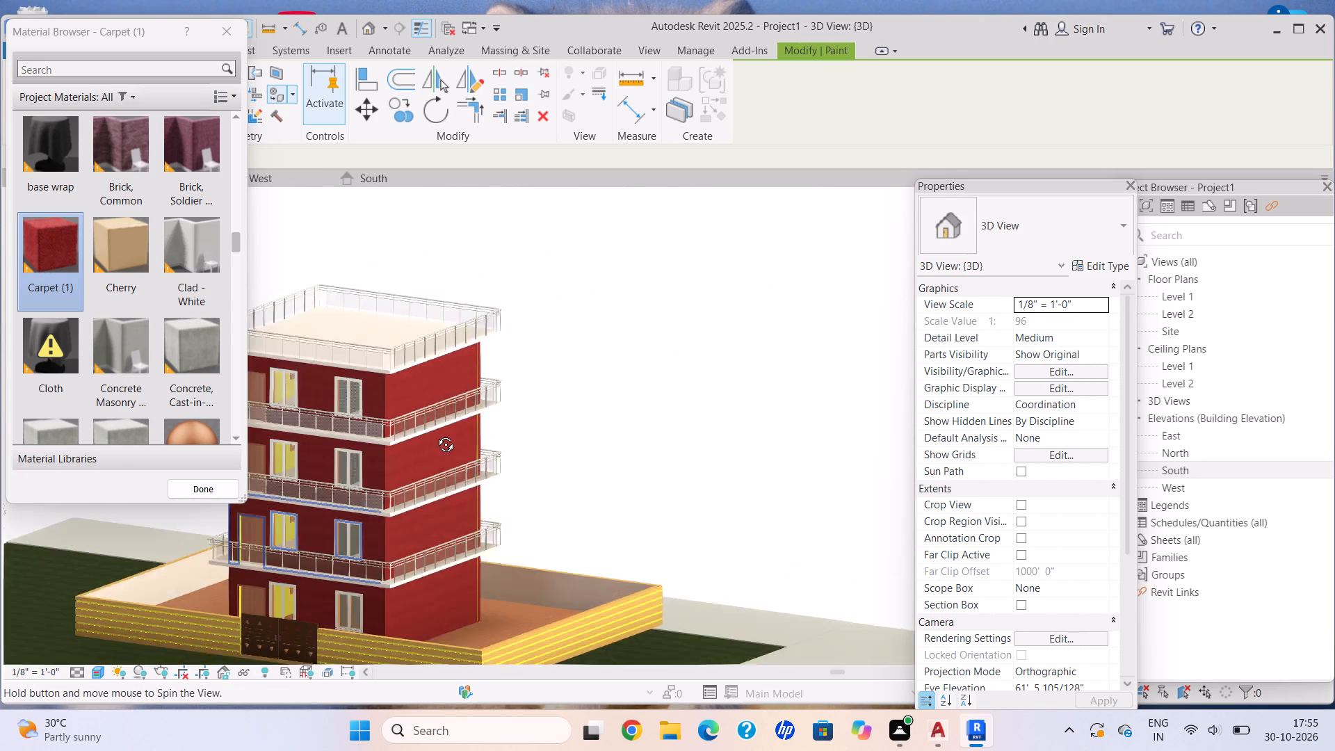
middle_click_drag(435, 434, 549, 561, "shift")
middle_click_drag(425, 528, 589, 373)
scroll(502, 421, "up", 1)
middle_click_drag(455, 517, 494, 340)
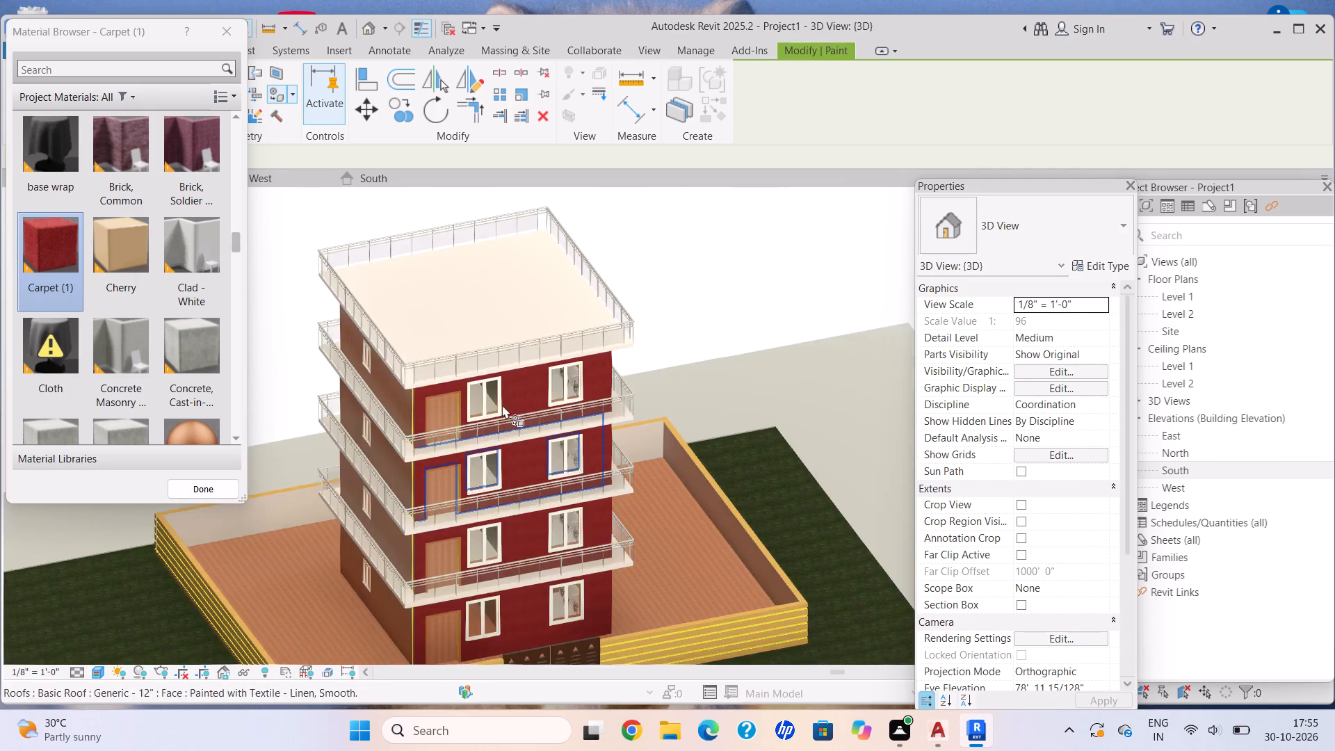
scroll(435, 497, "up", 8)
left_click(437, 487)
scroll(465, 320, "down", 3)
middle_click_drag(467, 327, 471, 342)
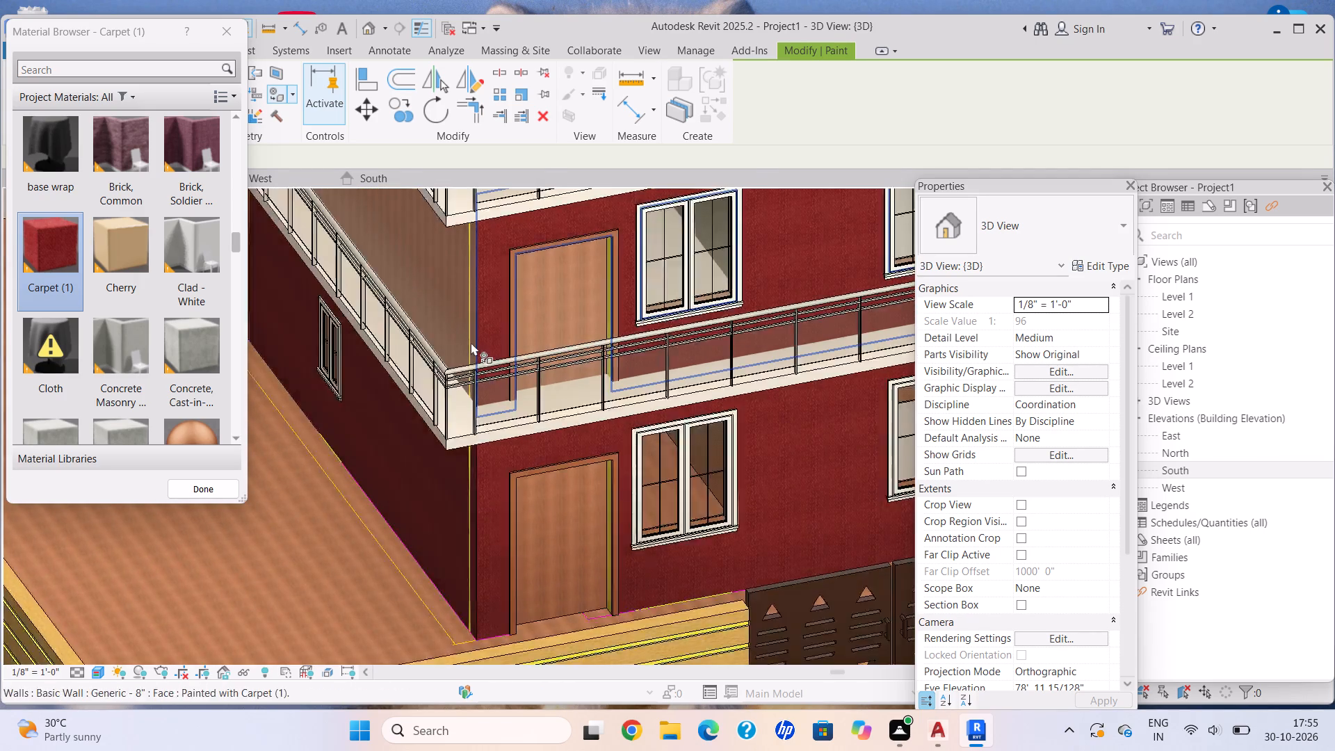
Paint the side walls with the small window on all three upper storeys, around the corner from the balcony doors, with Carpet (1).
middle_click_drag(471, 342, 484, 460)
left_click(455, 431)
middle_click_drag(464, 332, 476, 456)
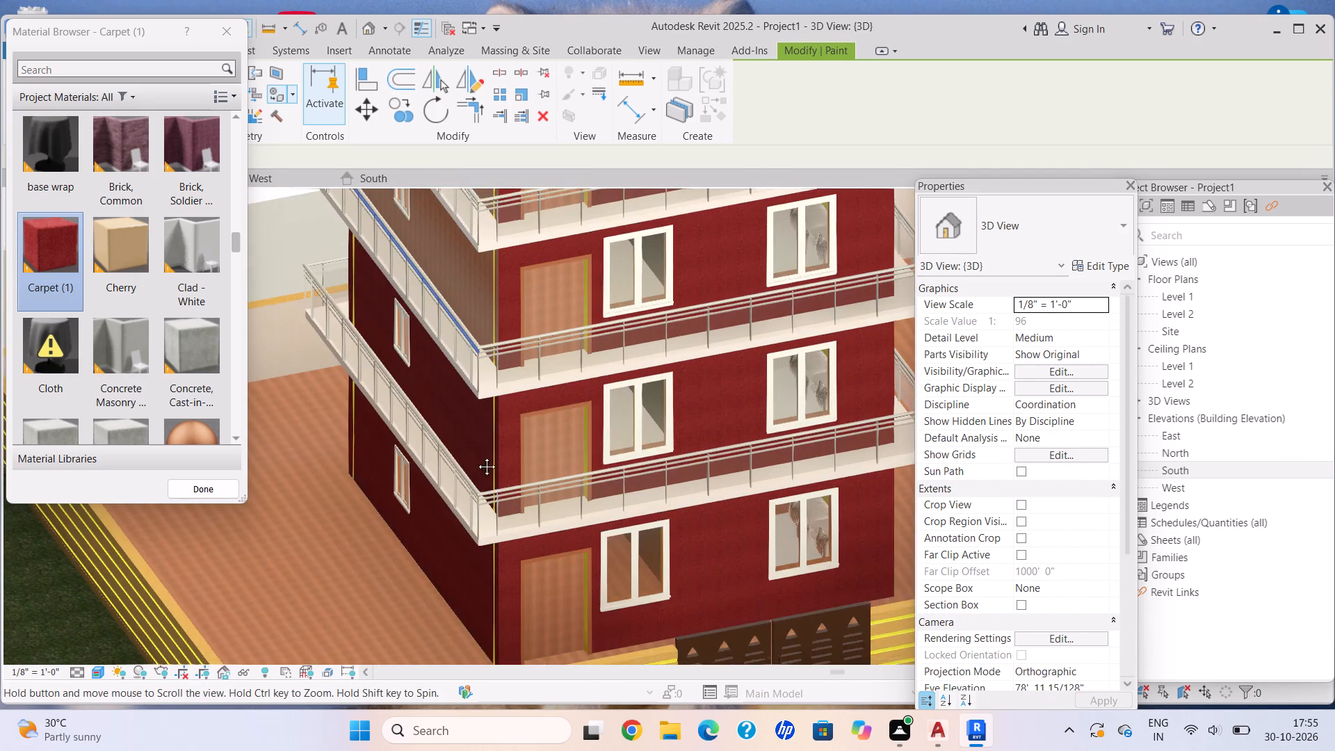
middle_click_drag(476, 456, 472, 500)
scroll(467, 433, "up", 5)
left_click(467, 433)
scroll(471, 433, "down", 5)
middle_click_drag(476, 412, 463, 454)
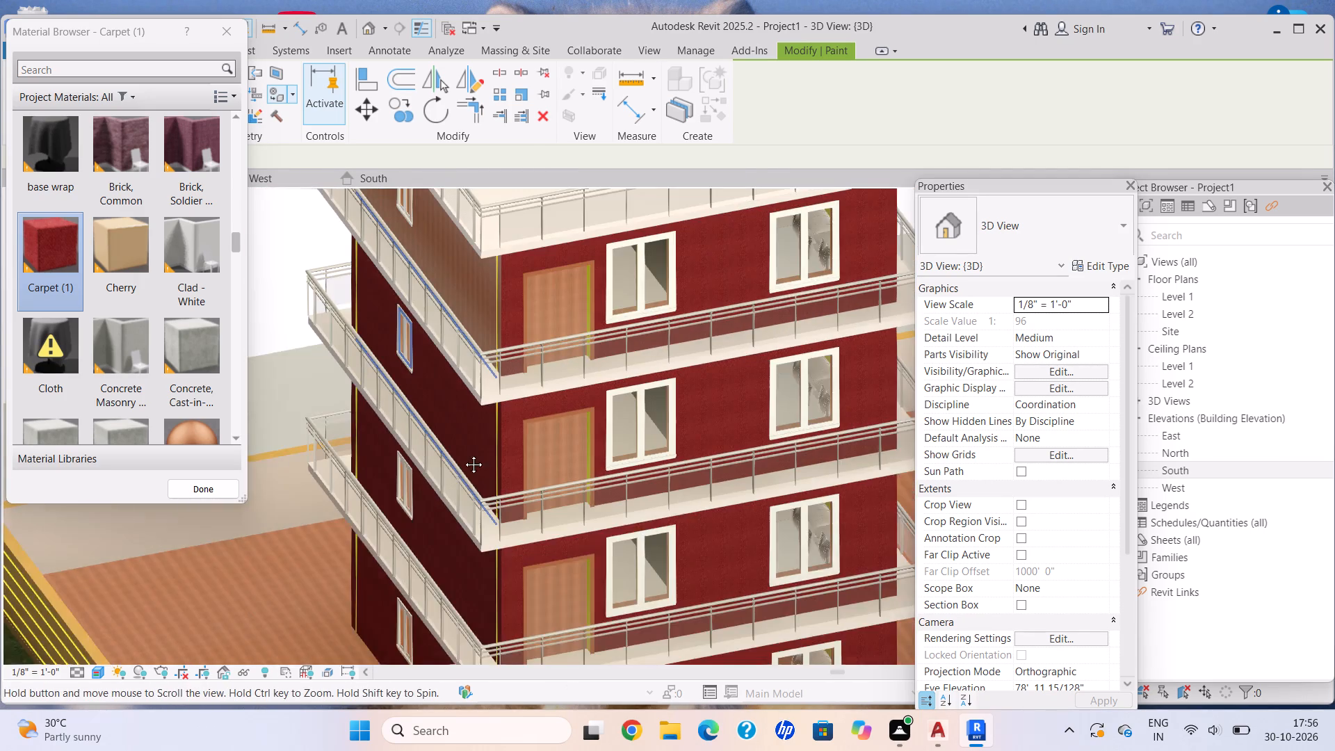
middle_click_drag(463, 454, 412, 510)
scroll(444, 421, "up", 5)
left_click(406, 389)
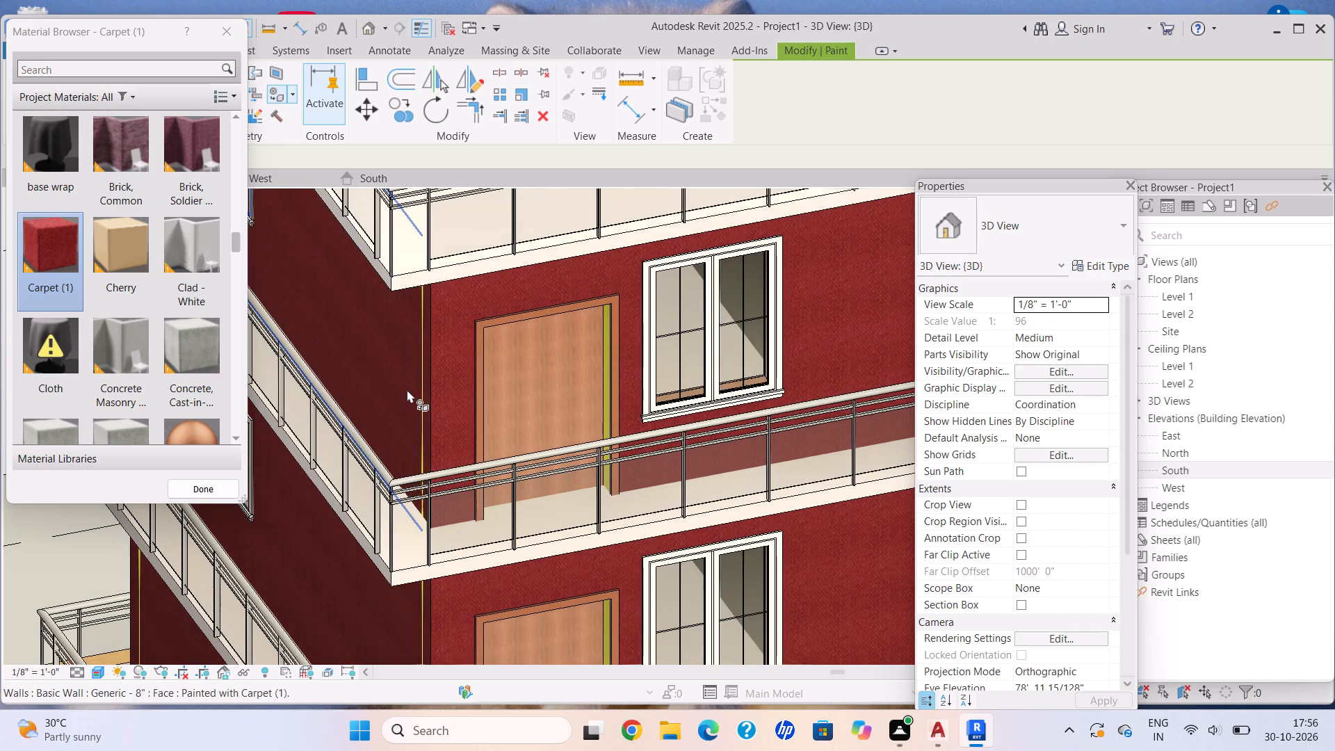
Paint the ground-floor rear wall with the three windows, opposite the entrance front, with Carpet (1).
scroll(408, 399, "up", 1)
scroll(426, 411, "down", 7)
scroll(448, 378, "down", 14)
middle_click_drag(382, 449, 448, 397, "shift")
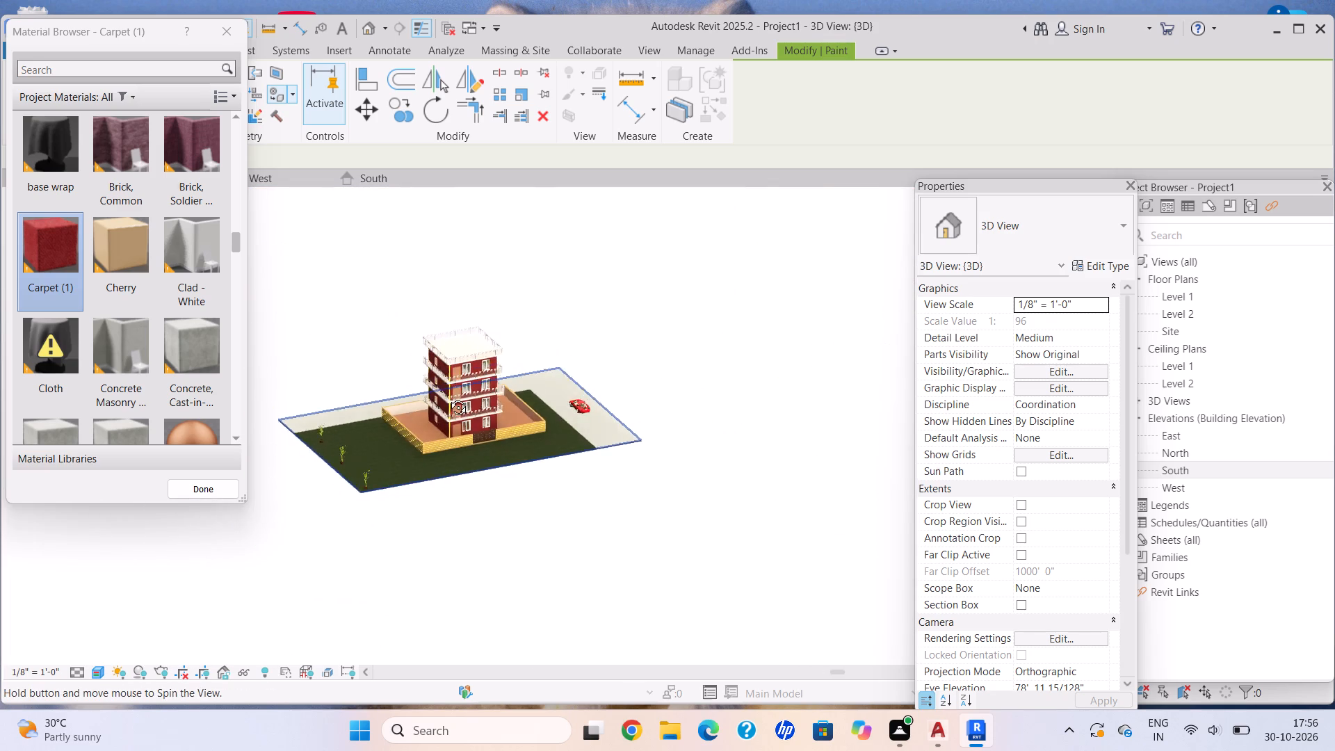
middle_click_drag(448, 397, 694, 447, "shift")
scroll(720, 442, "up", 8)
middle_click_drag(629, 432, 580, 504)
scroll(595, 487, "up", 4)
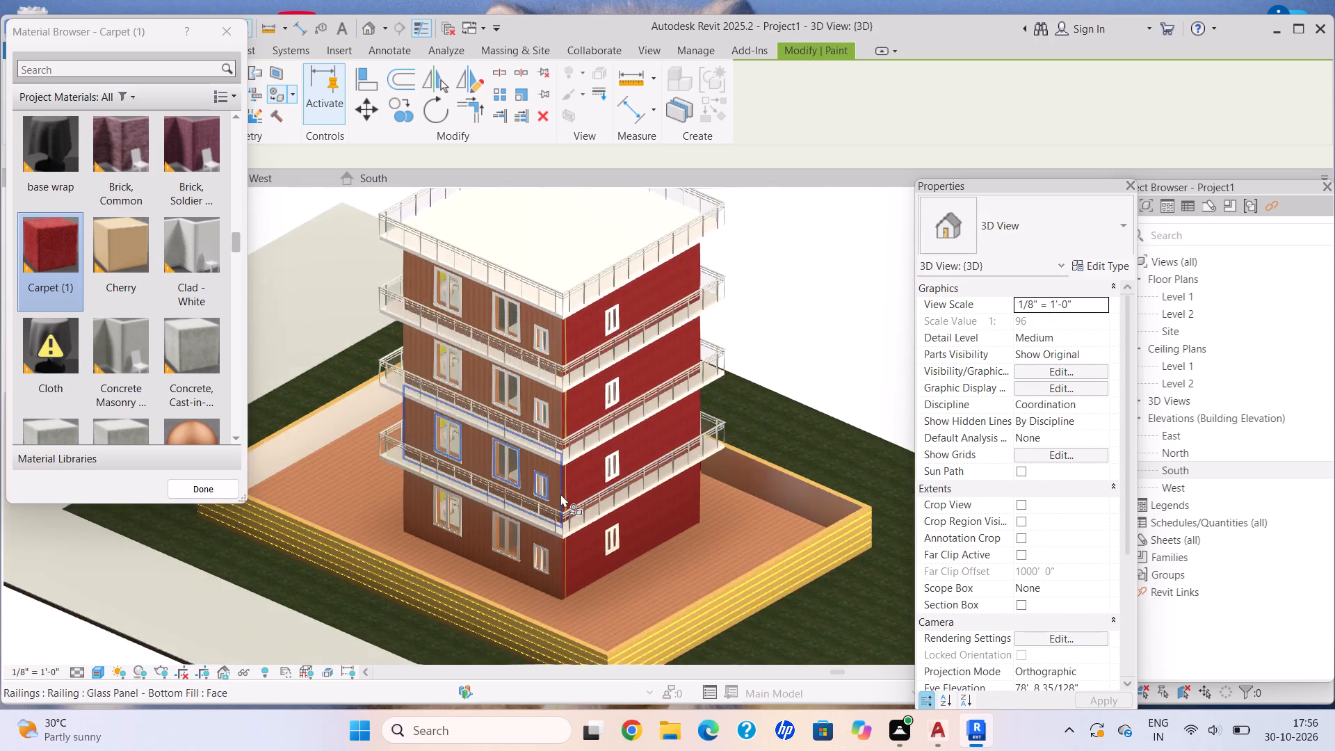
scroll(560, 494, "up", 2)
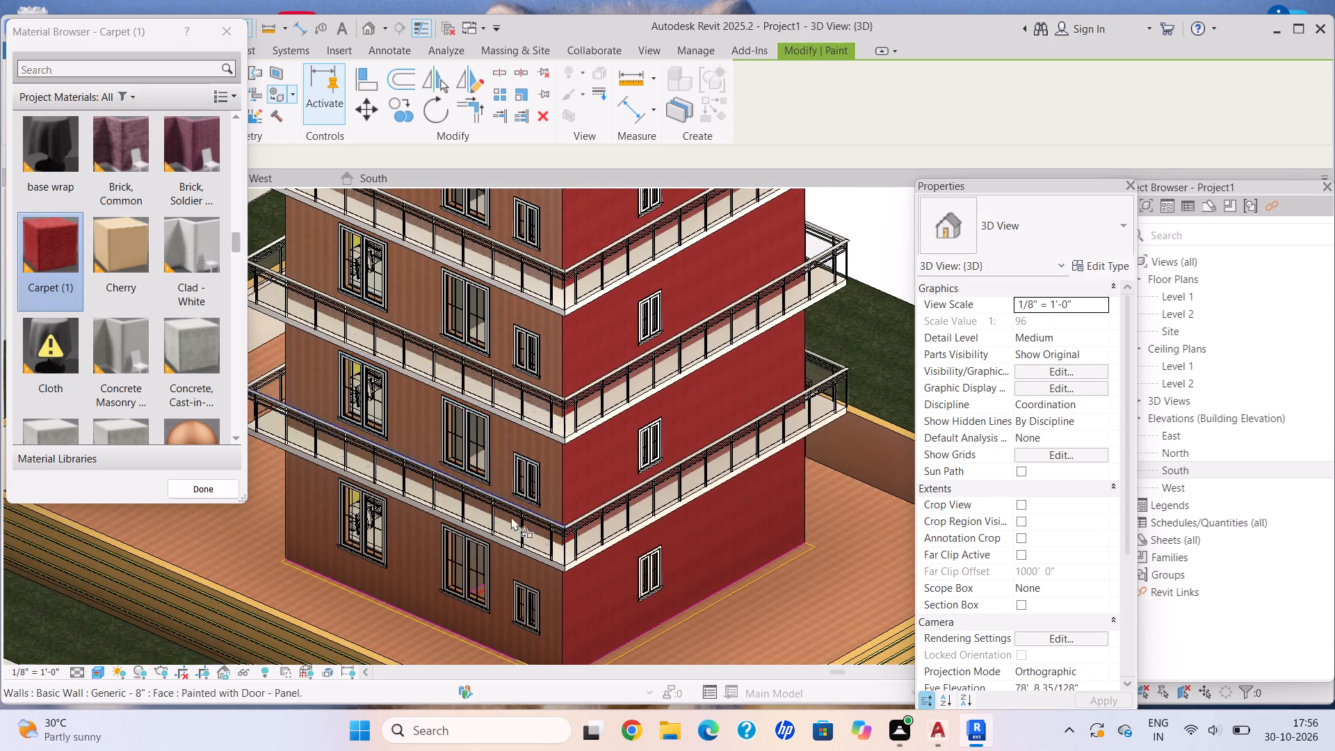
scroll(531, 585, "up", 6)
left_click(534, 561)
Paint the three-window rear walls of the first, second and top upper storeys with Carpet (1).
scroll(535, 550, "down", 5)
middle_click_drag(521, 469, 525, 481)
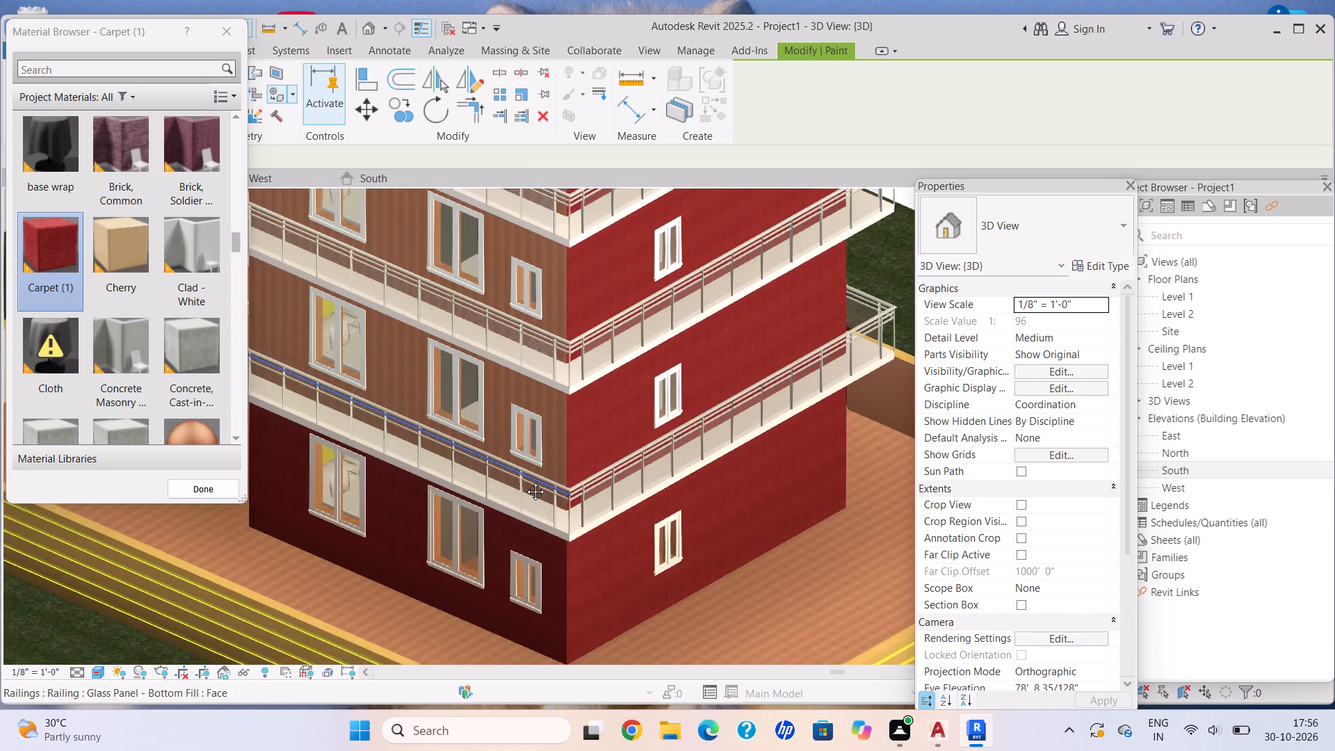
middle_click_drag(525, 481, 500, 558)
scroll(512, 495, "up", 6)
left_click(525, 485)
scroll(545, 385, "down", 4)
middle_click_drag(547, 379, 517, 588)
middle_click_drag(515, 597, 512, 606)
left_click(493, 459)
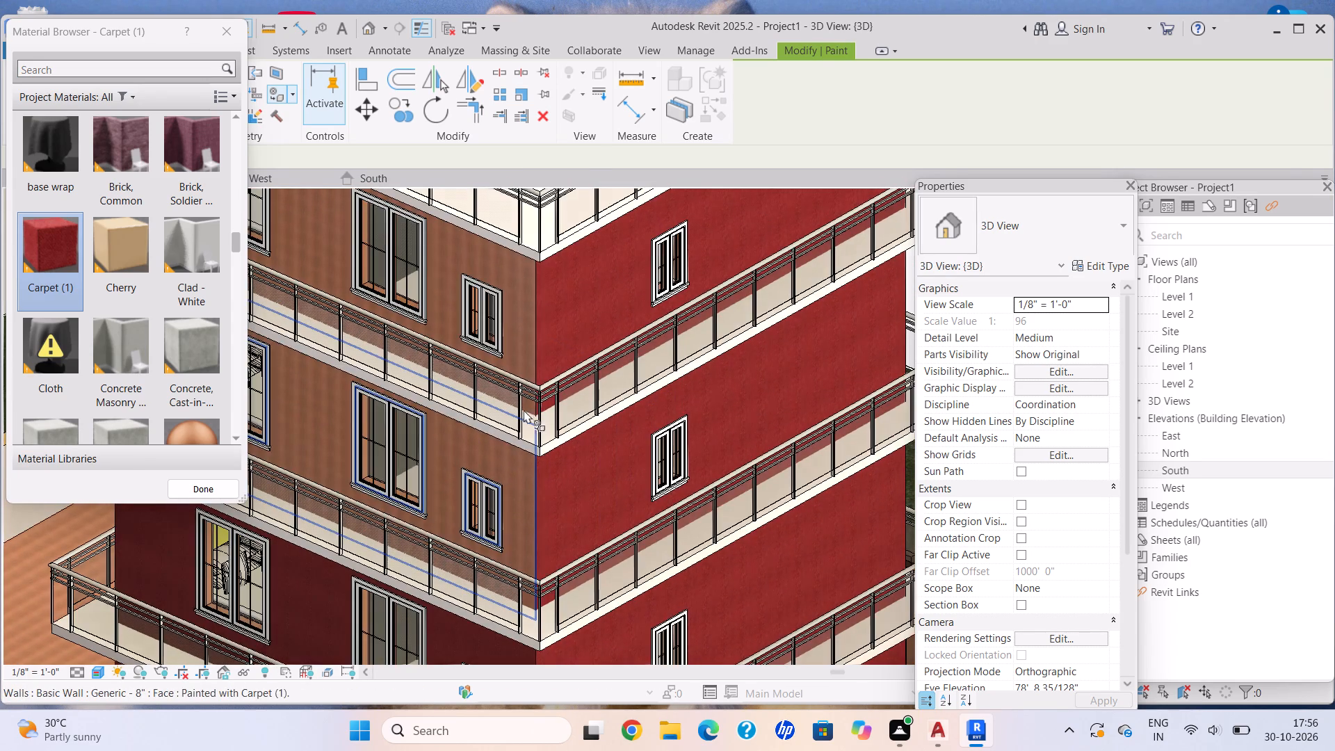
scroll(524, 384, "down", 1)
middle_click_drag(533, 382, 444, 583)
left_click(412, 474)
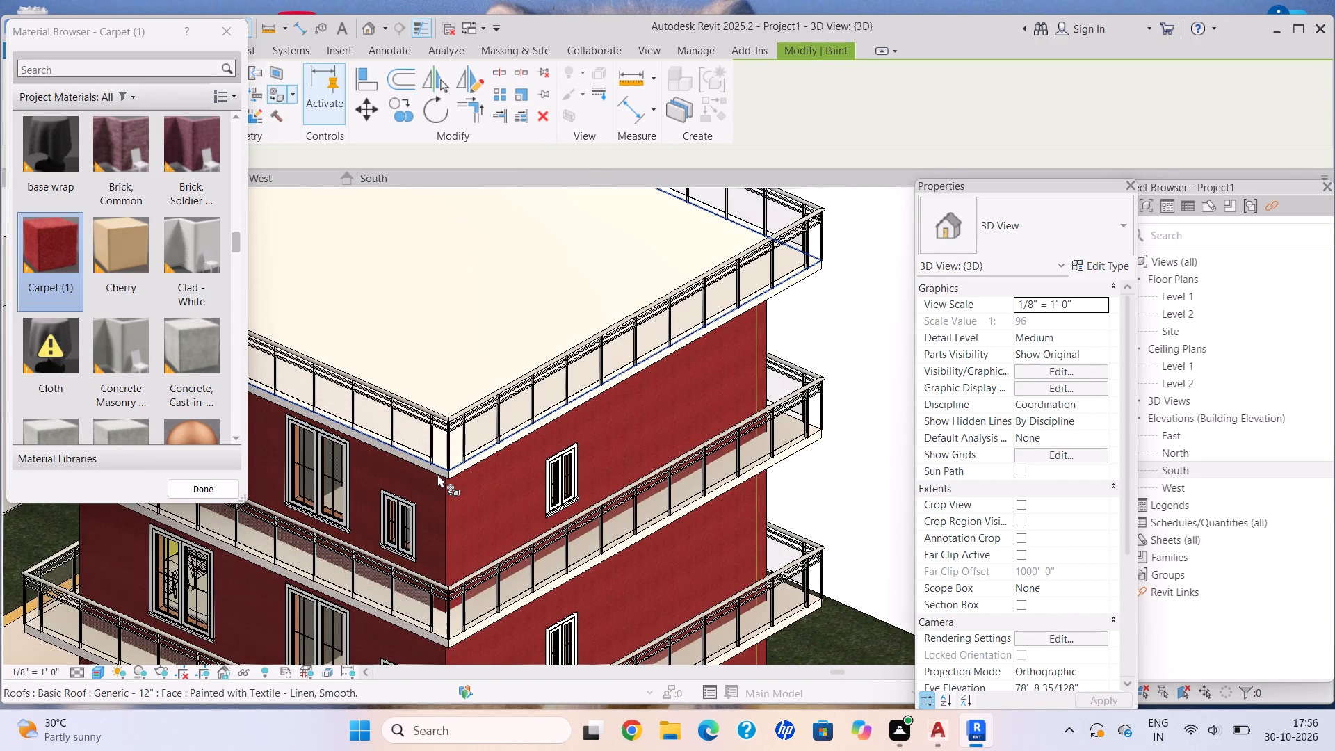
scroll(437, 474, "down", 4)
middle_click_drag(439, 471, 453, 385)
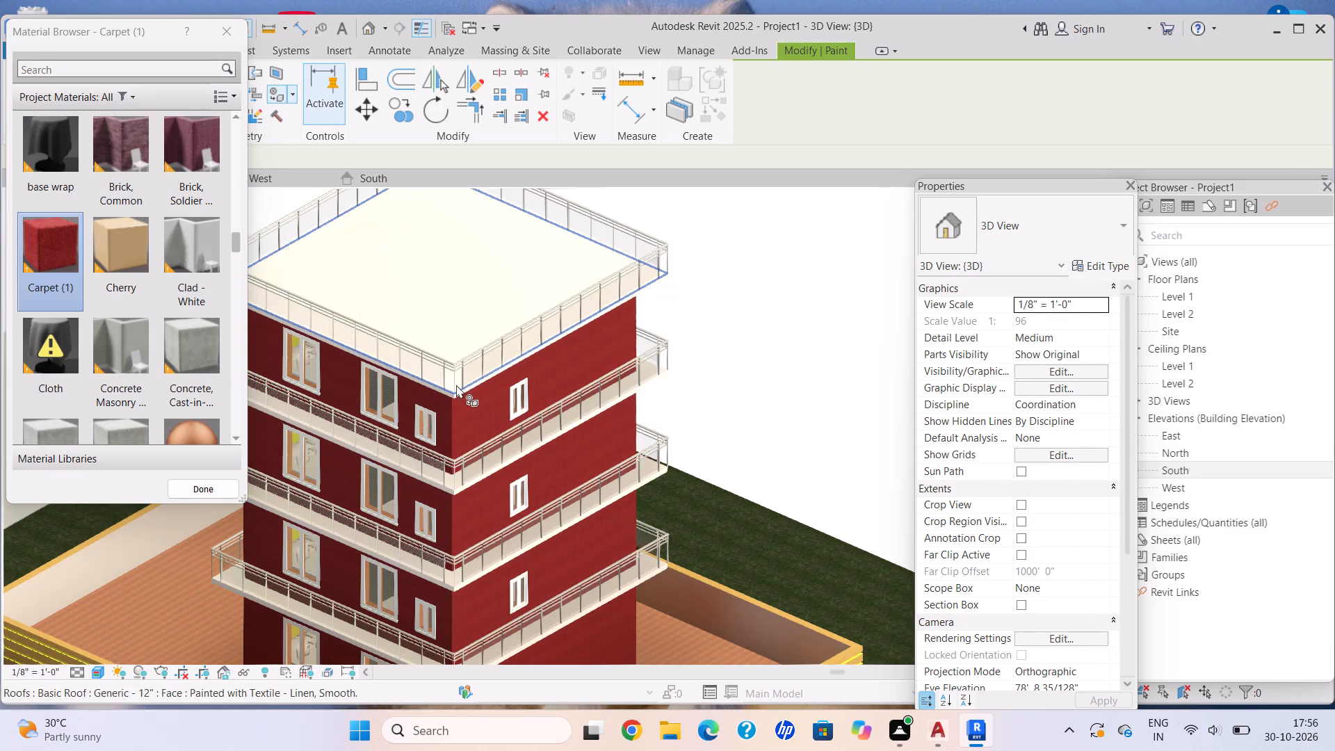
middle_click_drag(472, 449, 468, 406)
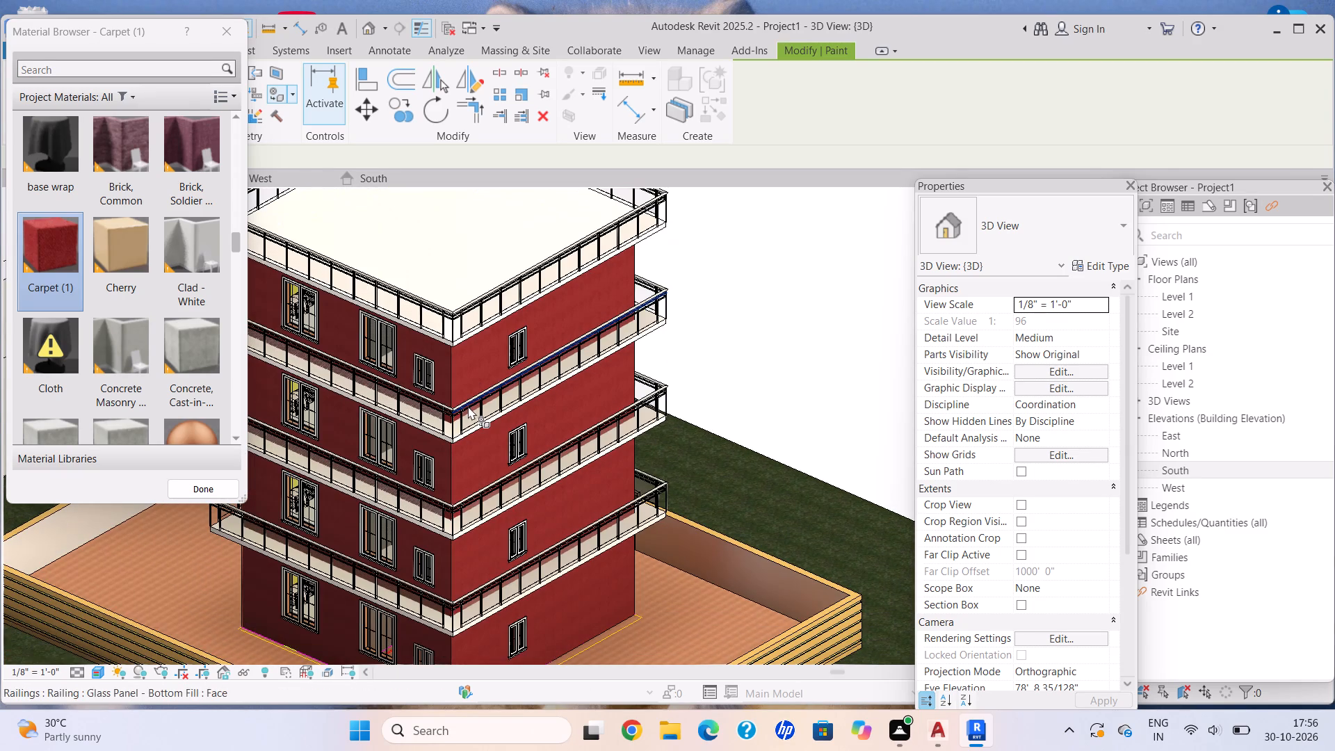
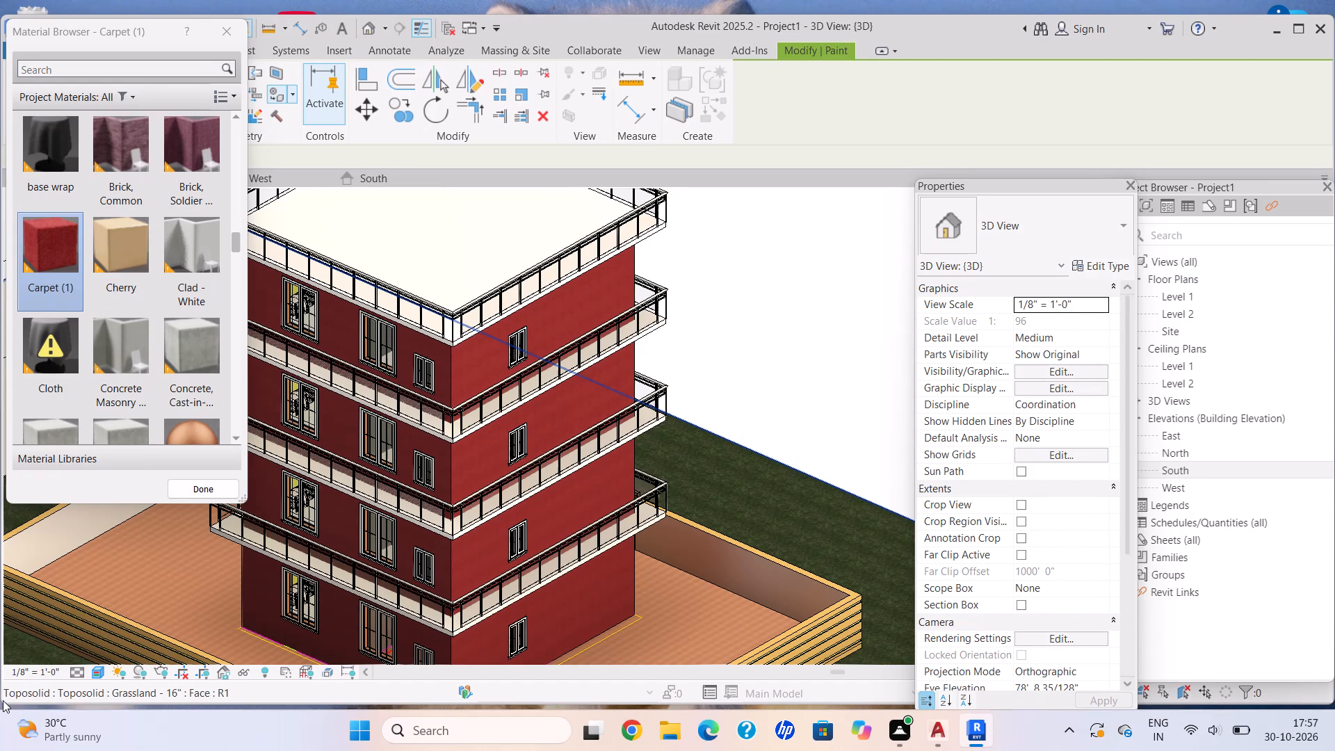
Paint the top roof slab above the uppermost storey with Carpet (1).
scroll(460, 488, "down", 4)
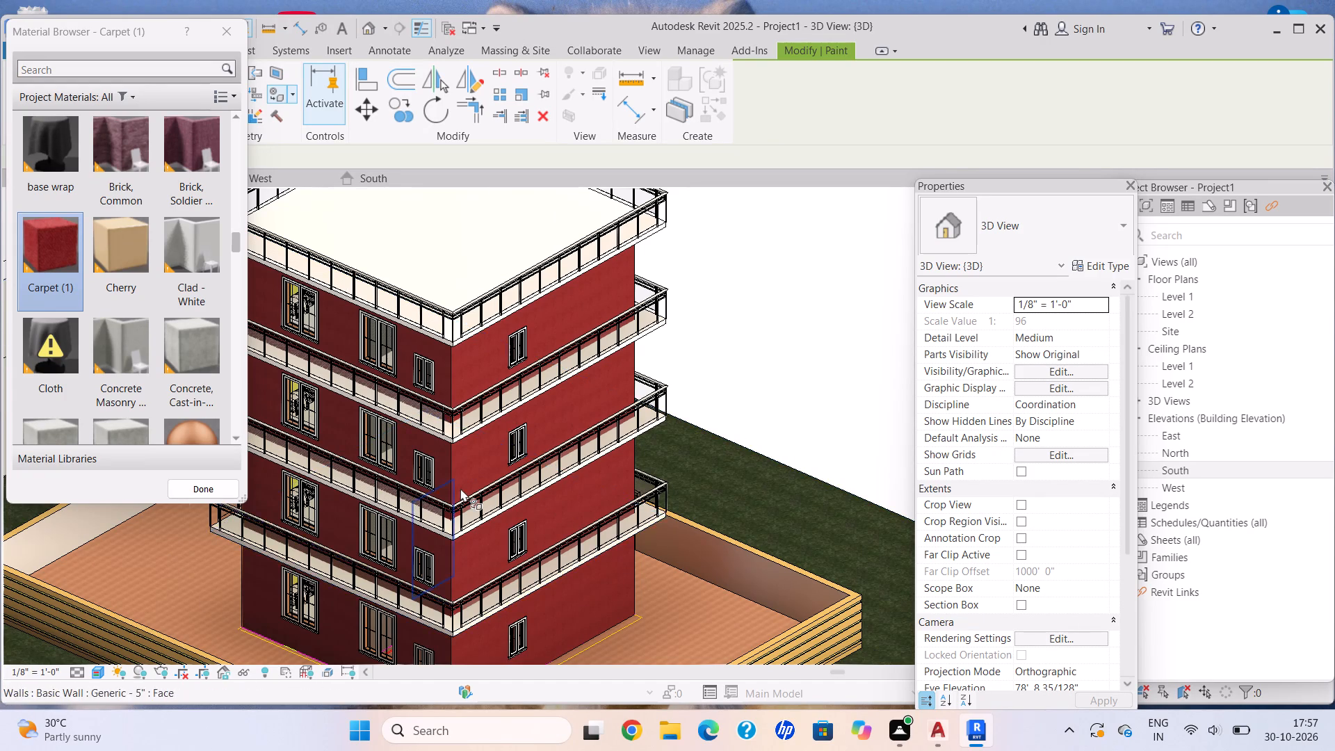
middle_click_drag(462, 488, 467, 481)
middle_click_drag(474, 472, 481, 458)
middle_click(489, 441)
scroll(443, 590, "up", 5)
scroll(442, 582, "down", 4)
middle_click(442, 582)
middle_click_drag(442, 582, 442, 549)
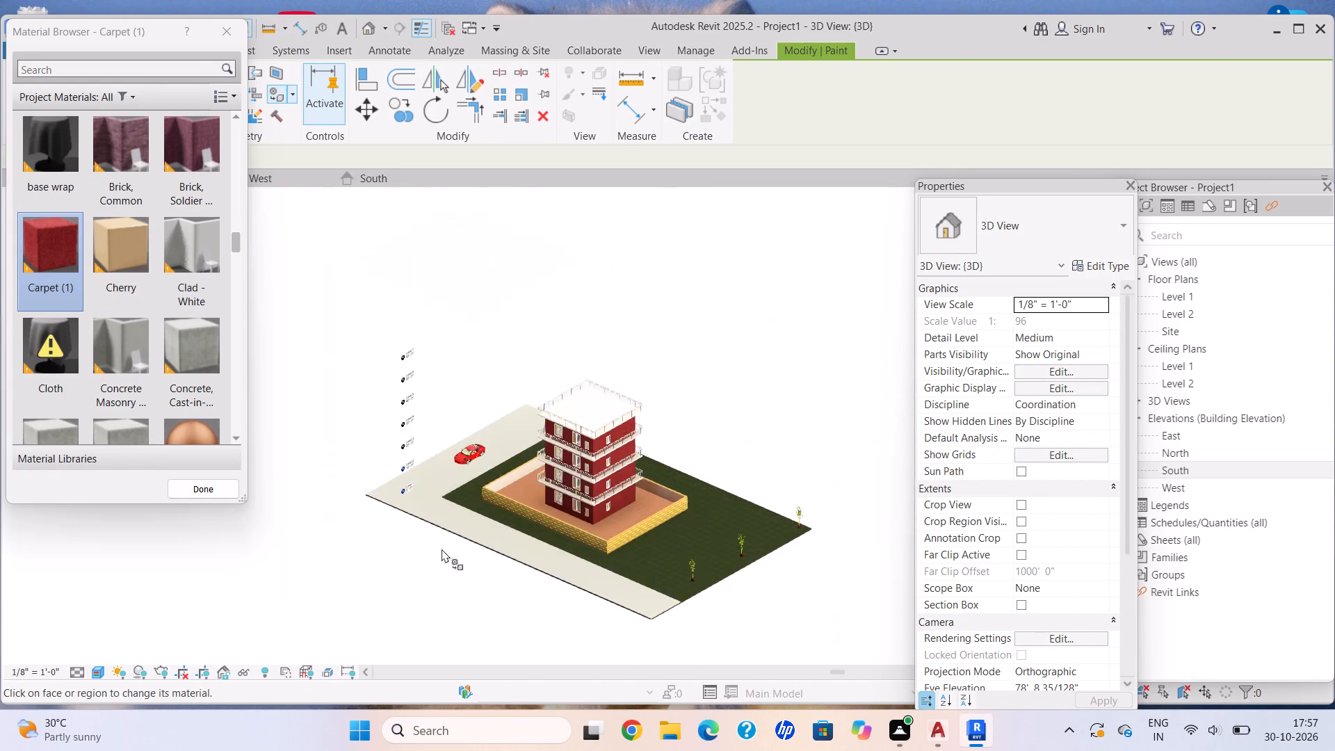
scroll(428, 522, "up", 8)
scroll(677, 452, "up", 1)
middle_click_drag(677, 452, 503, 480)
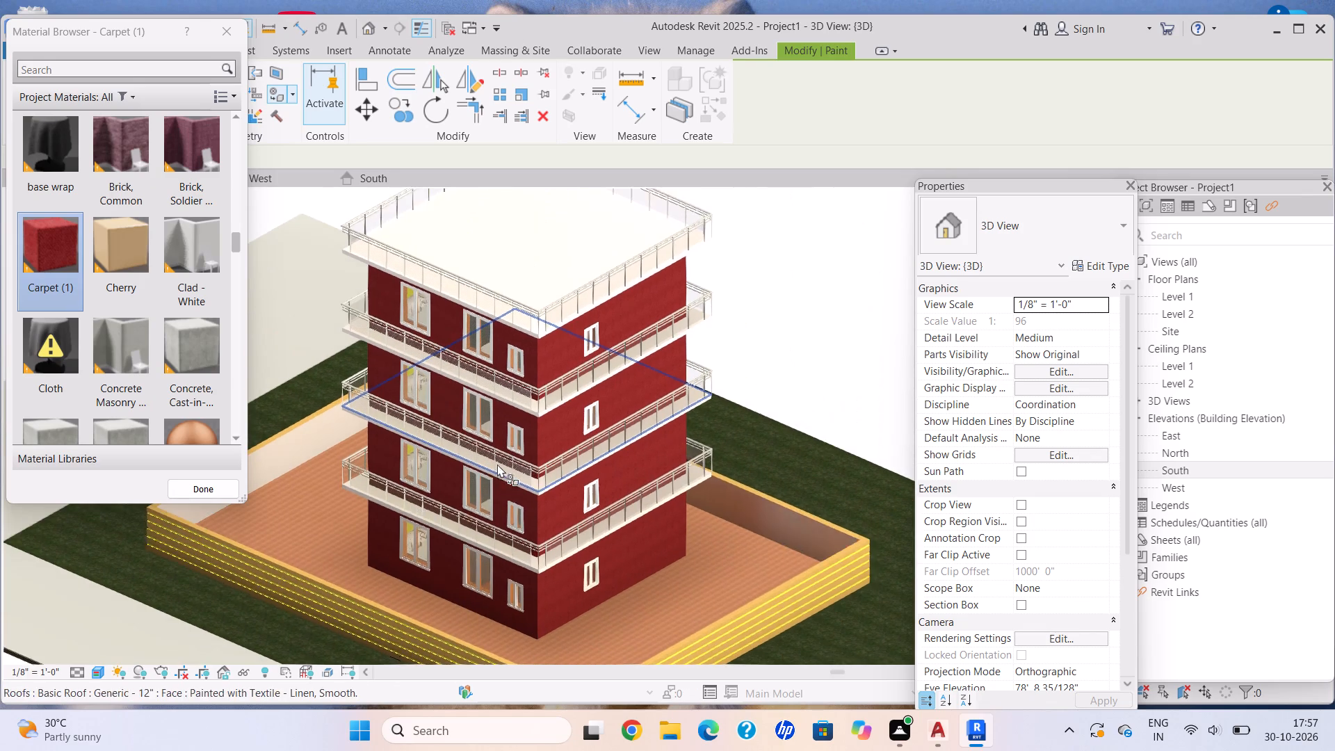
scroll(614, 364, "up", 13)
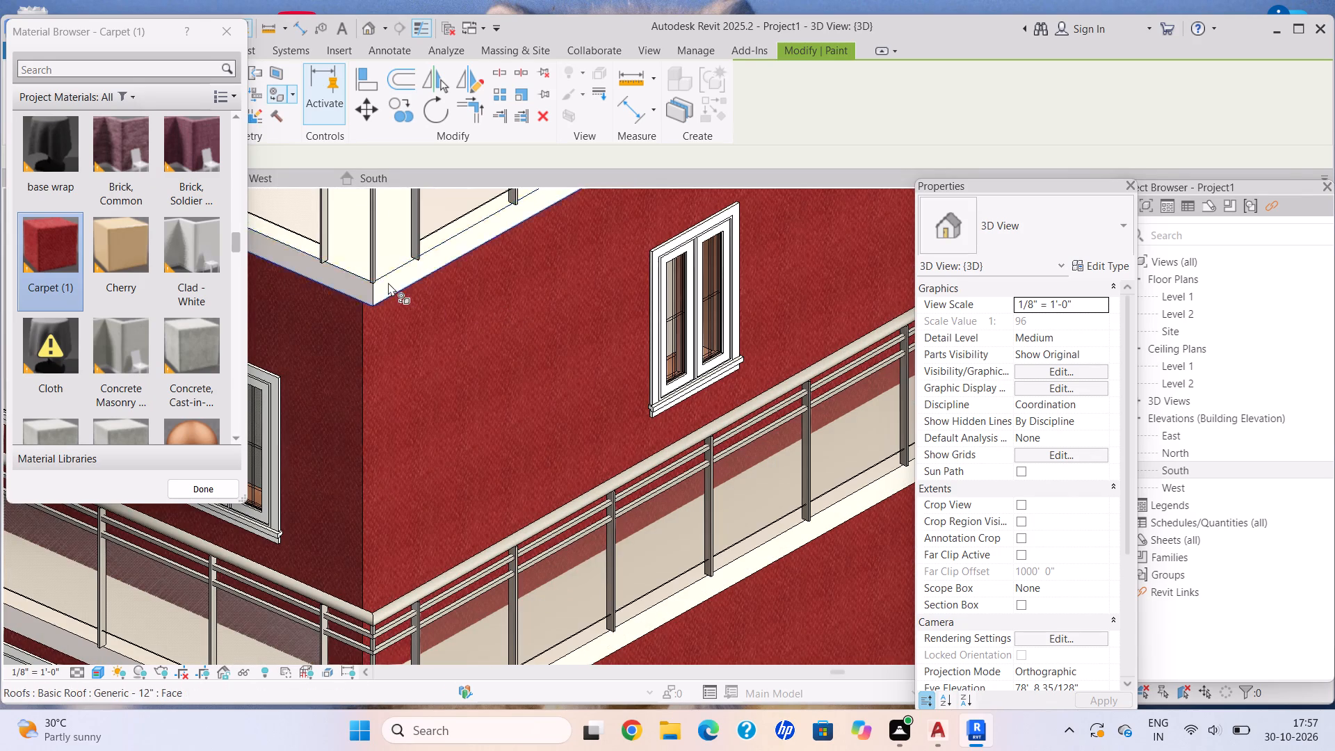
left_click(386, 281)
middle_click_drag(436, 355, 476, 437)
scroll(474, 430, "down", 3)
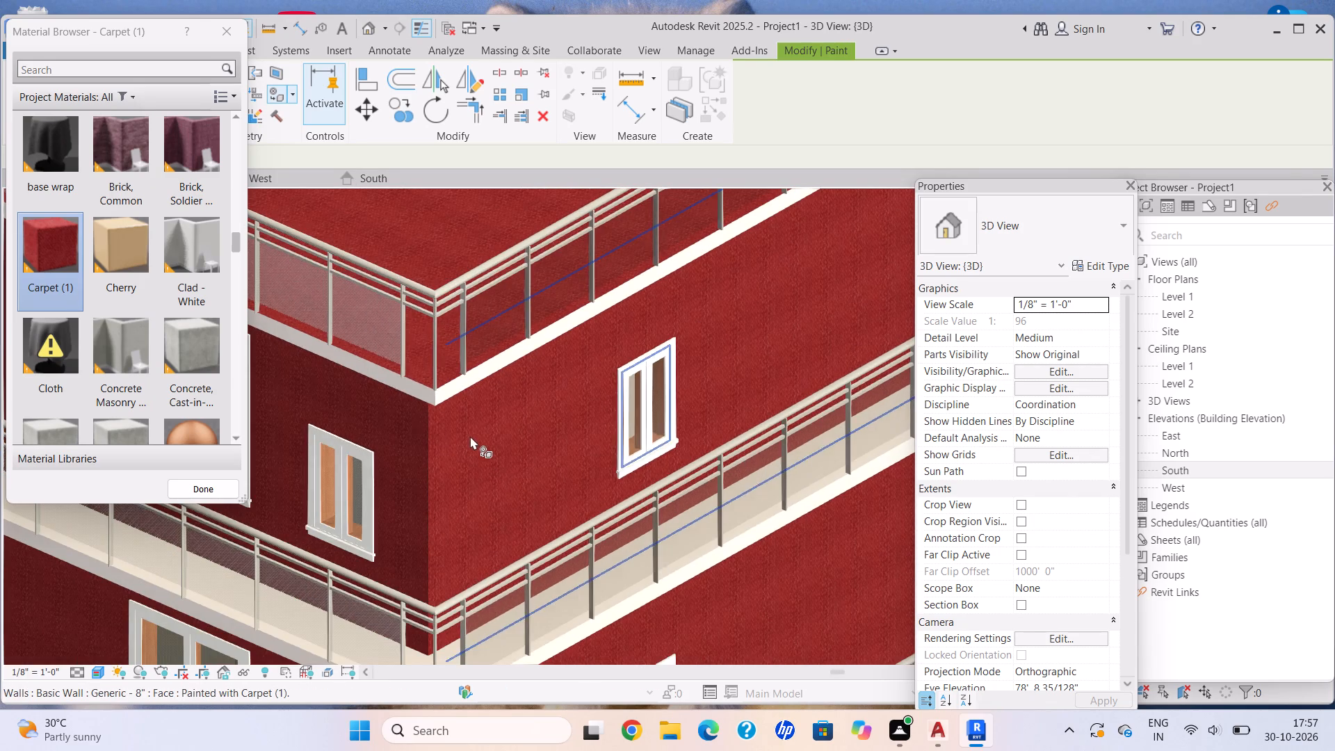
Paint the top roof slab's upper face inside the railing with Clad - White.
left_click(179, 256)
scroll(410, 384, "up", 5)
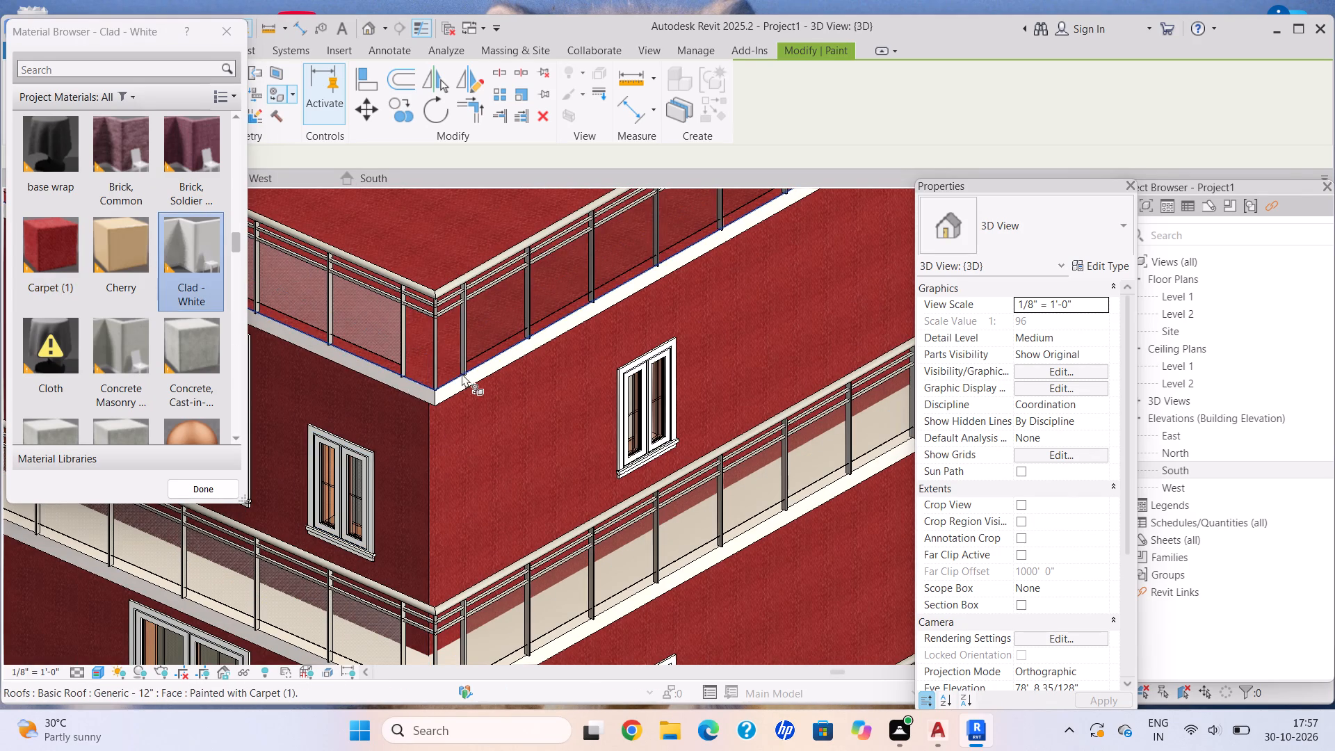
scroll(462, 373, "up", 7)
left_click(467, 396)
scroll(469, 409, "down", 3)
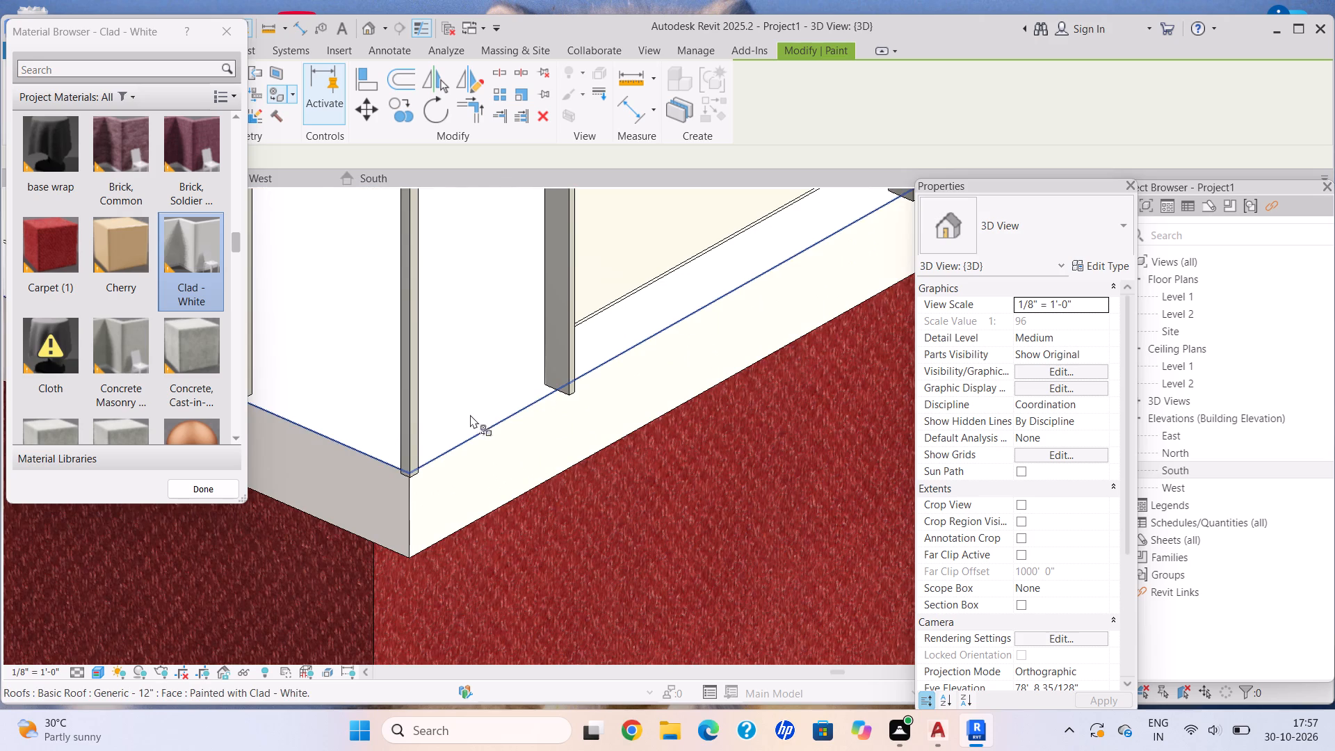
scroll(470, 414, "down", 10)
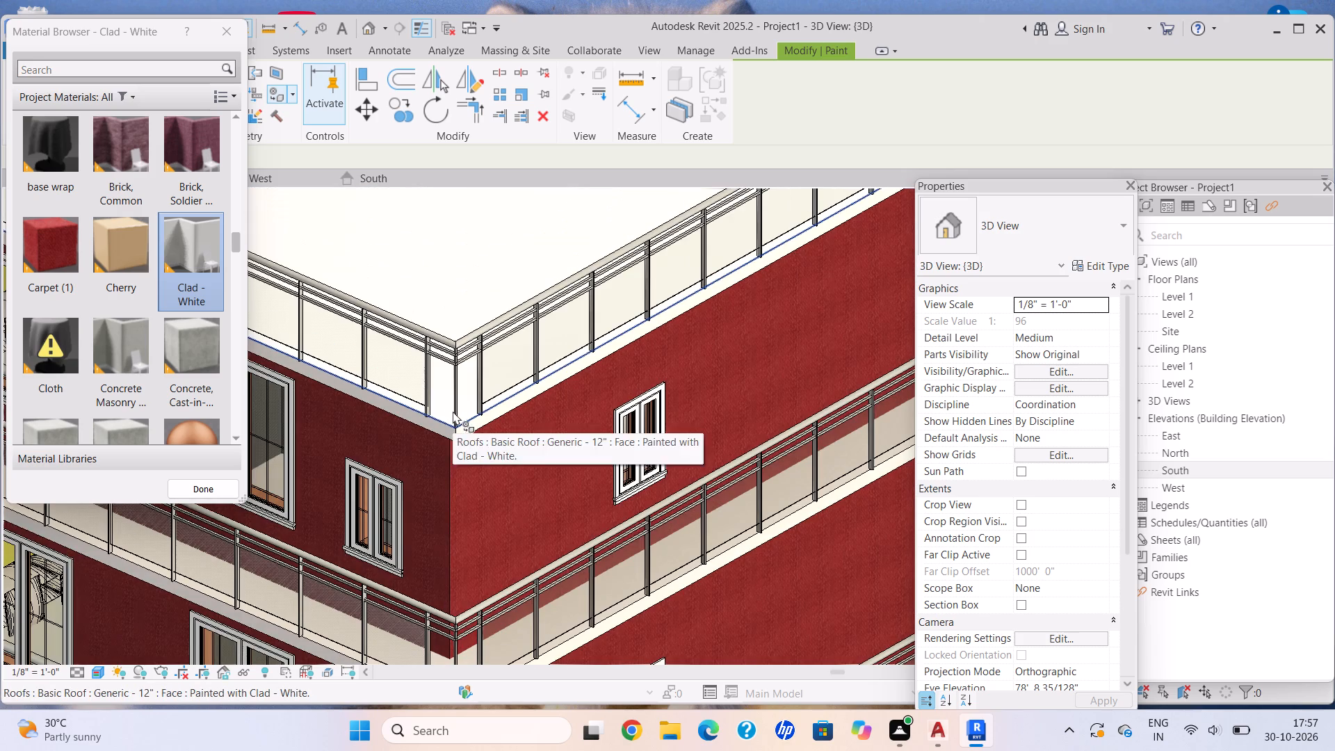
key("Escape")
key("Escape")
key("Escape")
Temporarily hide the top roof slab and examine the furnished rooms of the uppermost storey from several sides.
left_click(472, 431)
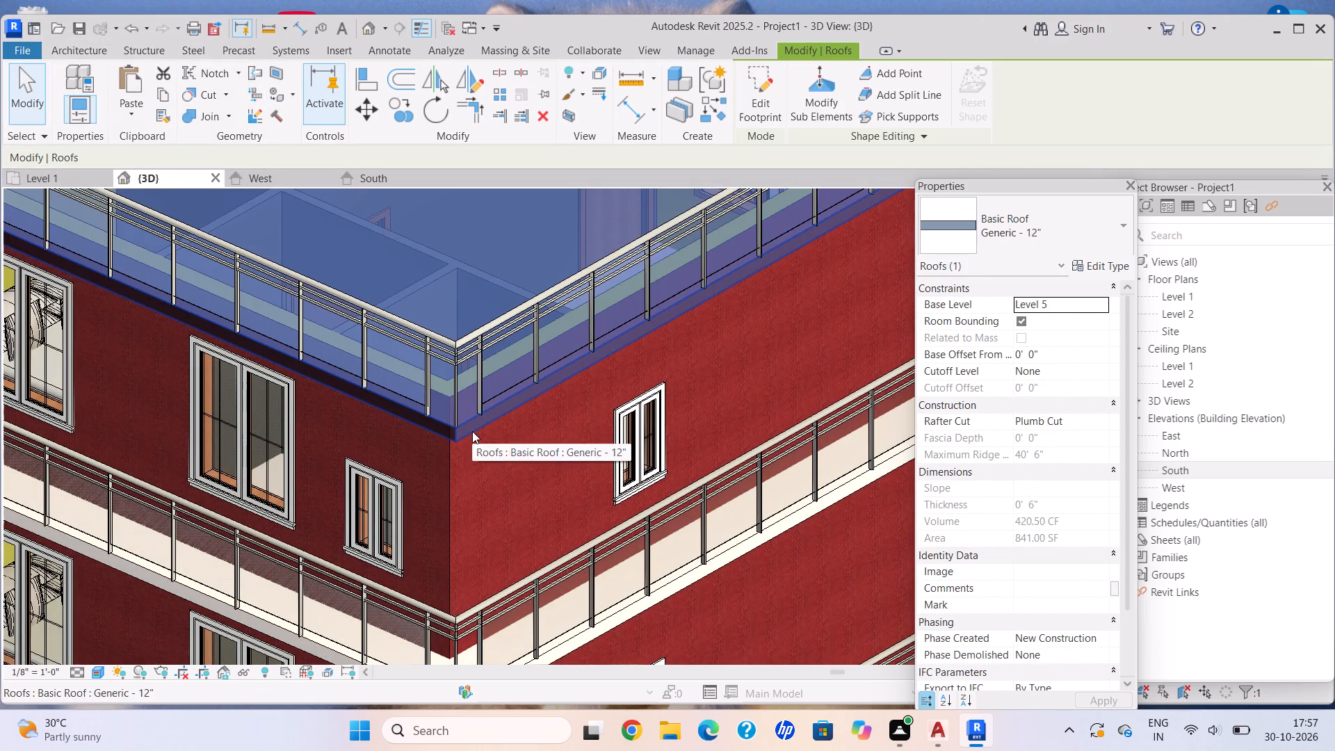
type("HH")
scroll(475, 453, "down", 2)
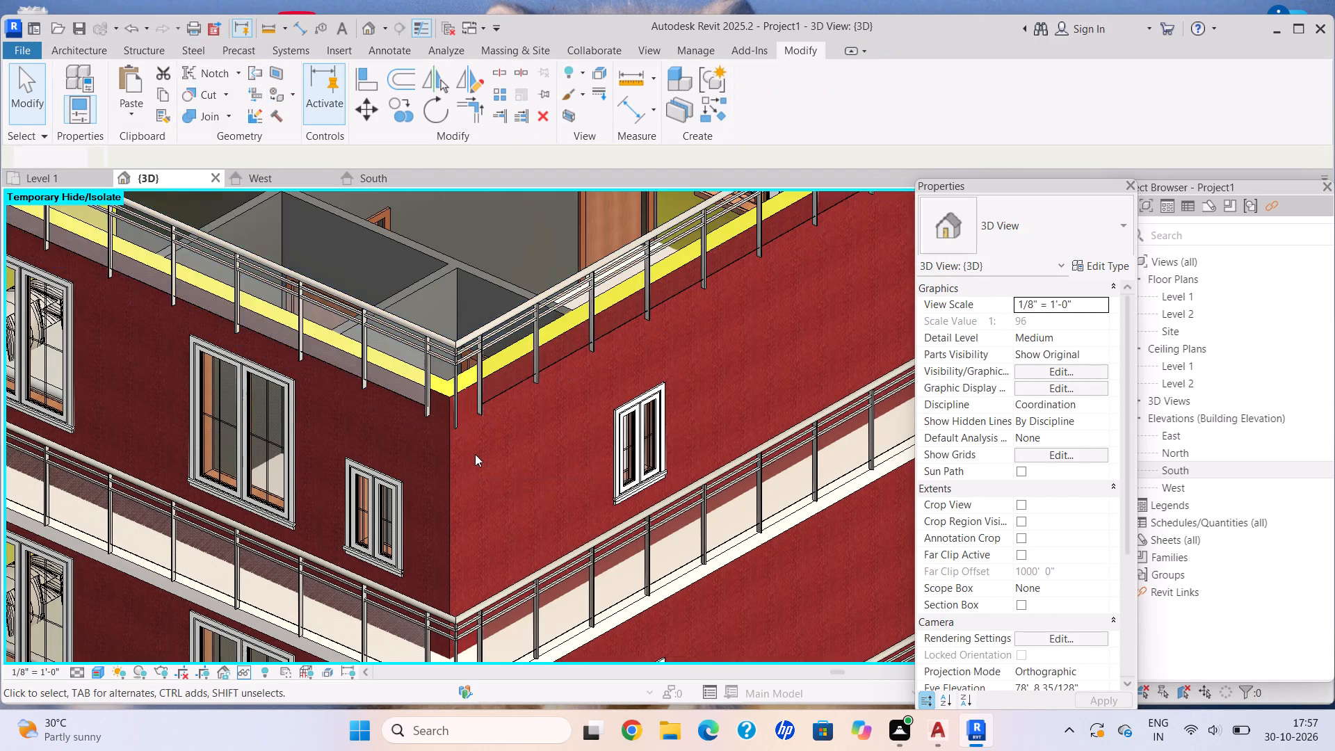
scroll(475, 454, "down", 4)
middle_click_drag(462, 406, 467, 447)
scroll(449, 375, "up", 5)
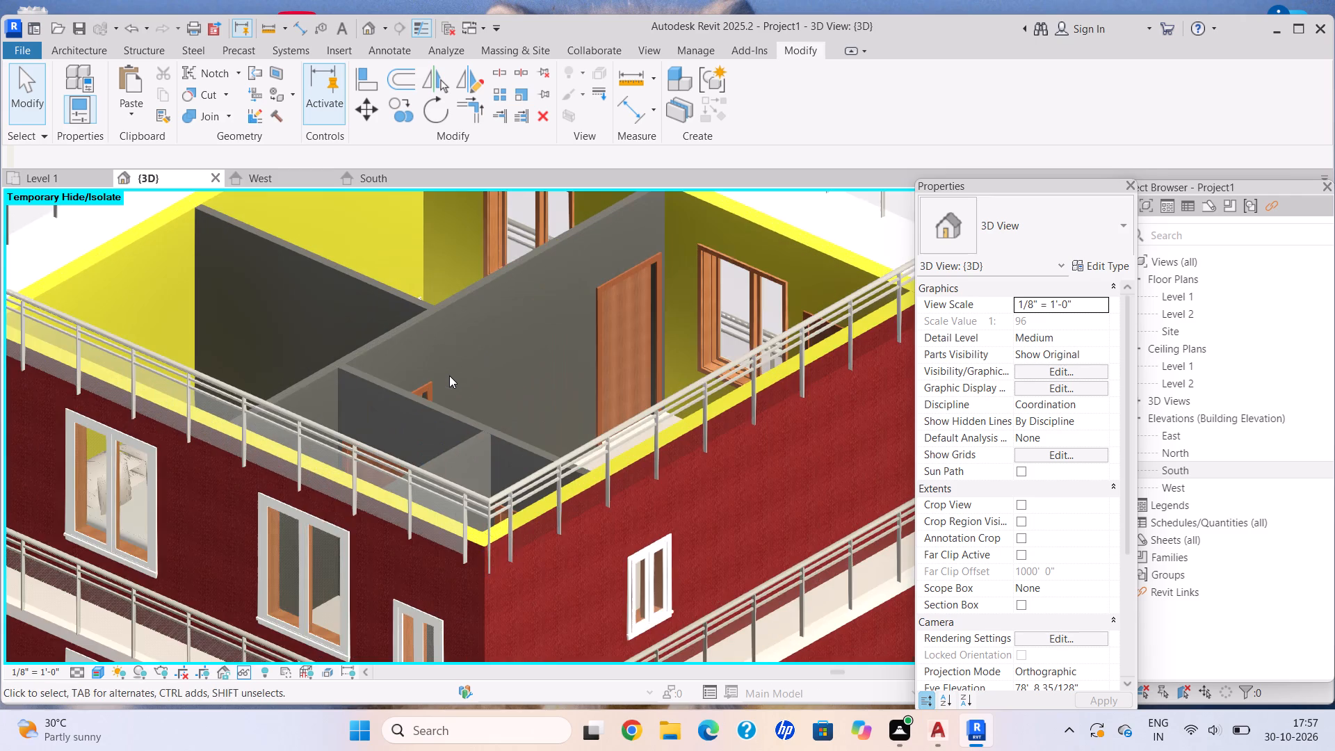
scroll(449, 377, "down", 8)
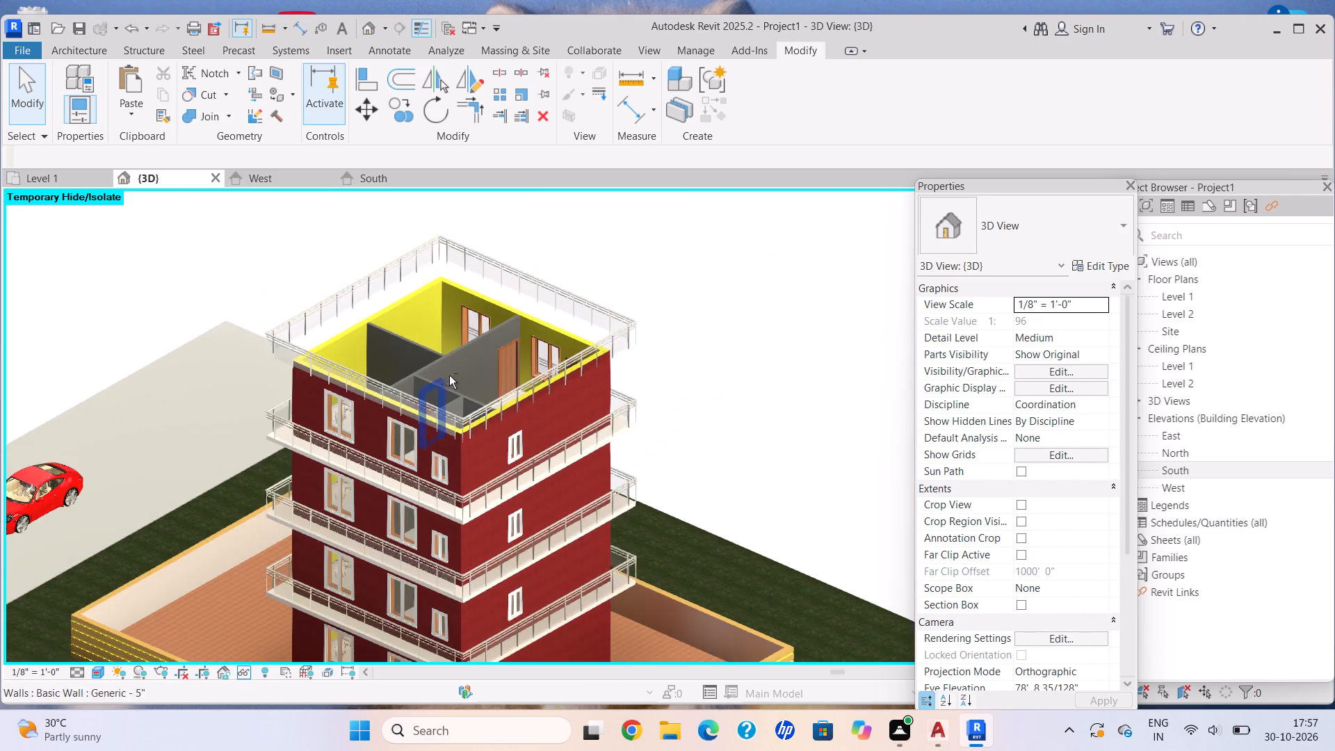
middle_click_drag(455, 379, 443, 551, "shift")
middle_click_drag(442, 551, 444, 453)
scroll(444, 453, "down", 2)
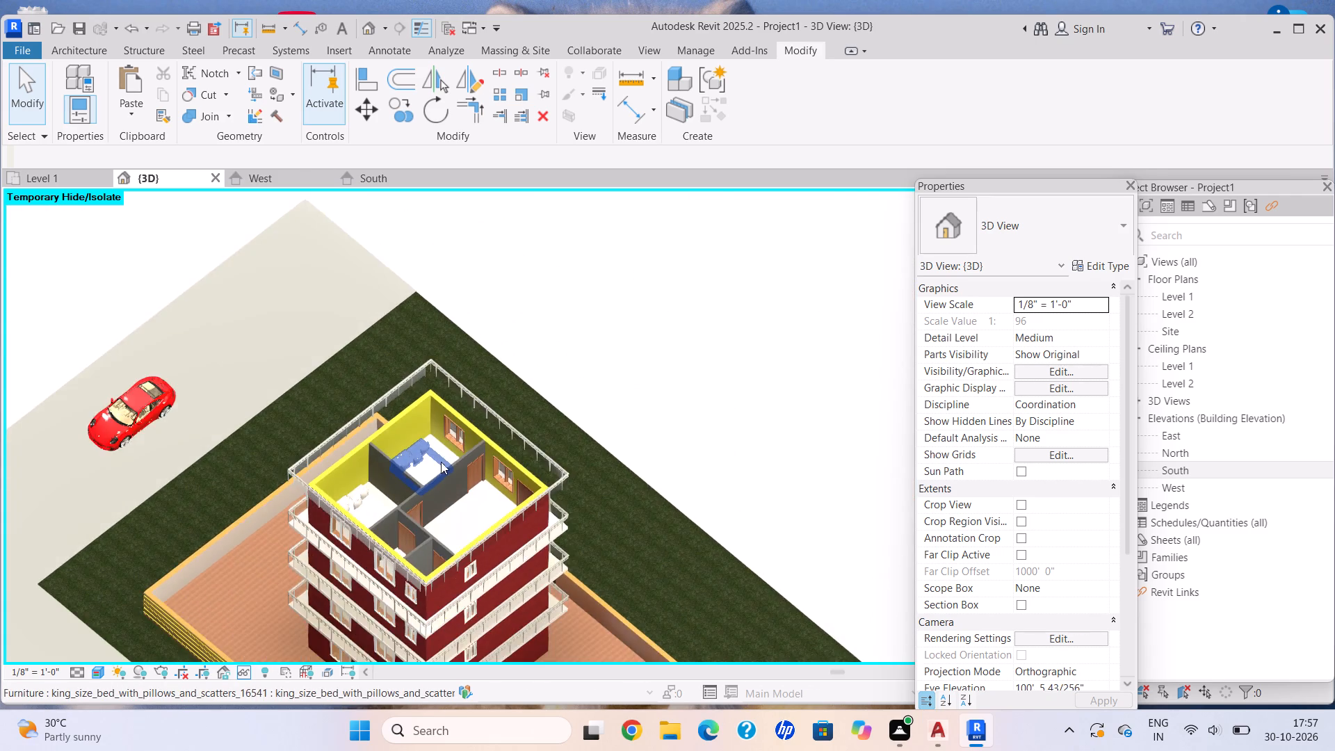
middle_click_drag(437, 465, 528, 491, "shift")
scroll(466, 474, "down", 3)
middle_click_drag(446, 460, 517, 394, "shift")
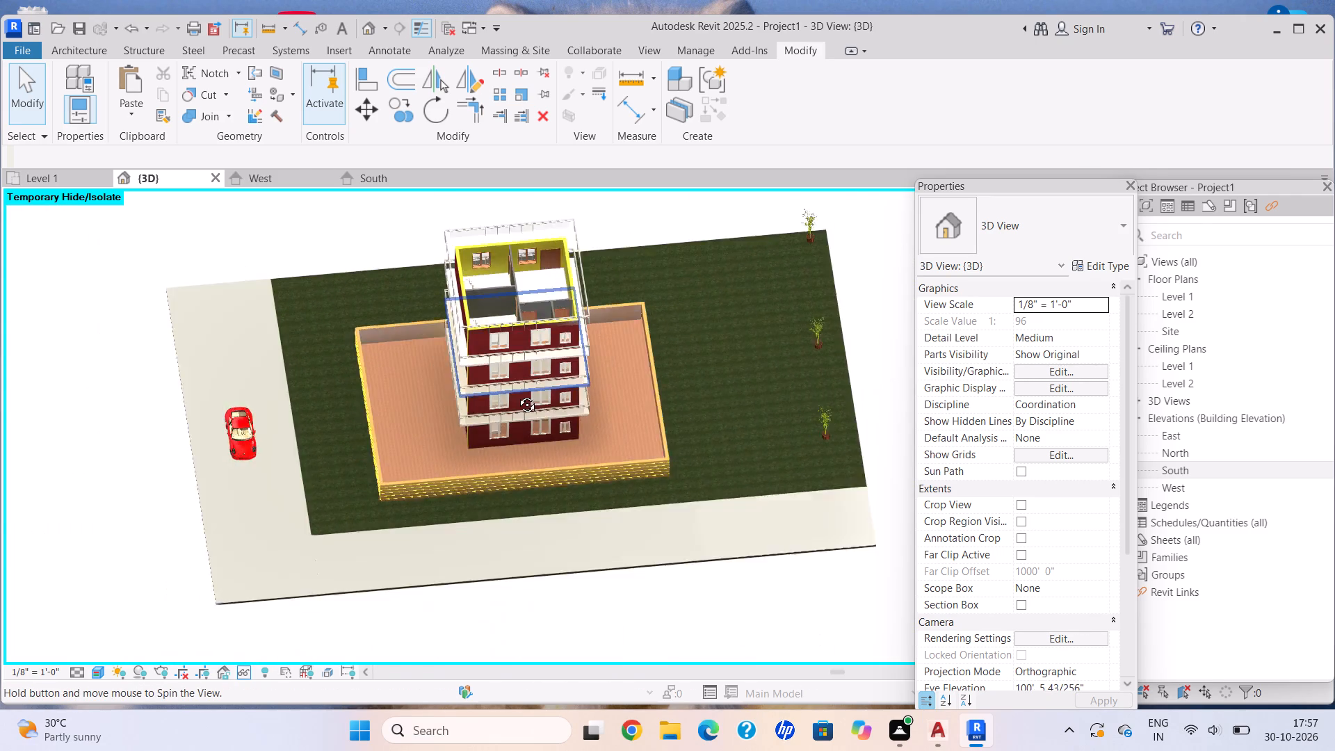
middle_click_drag(517, 394, 600, 378, "shift")
middle_click(606, 378, "shift")
middle_click_drag(465, 339, 540, 531)
scroll(487, 395, "up", 9)
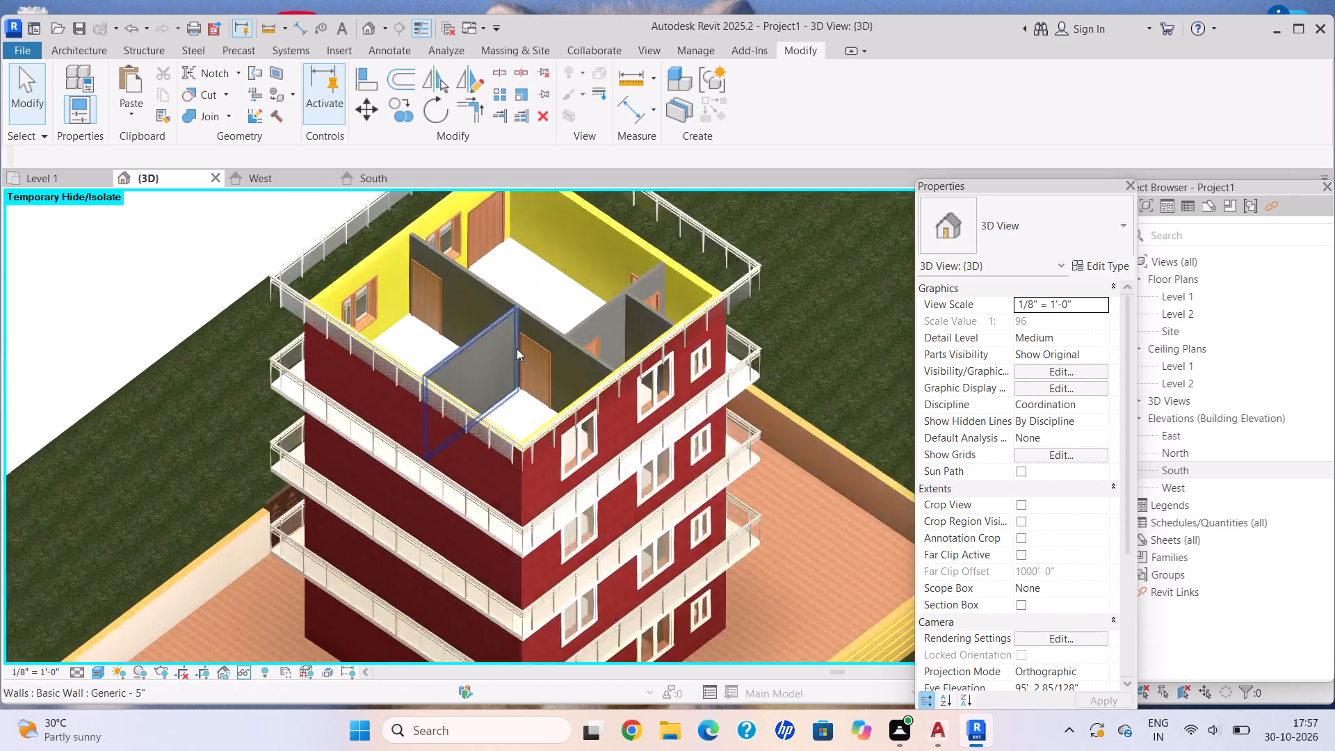
scroll(517, 348, "down", 1)
middle_click_drag(515, 366, 454, 435, "shift")
scroll(598, 447, "down", 6)
middle_click_drag(595, 440, 503, 355)
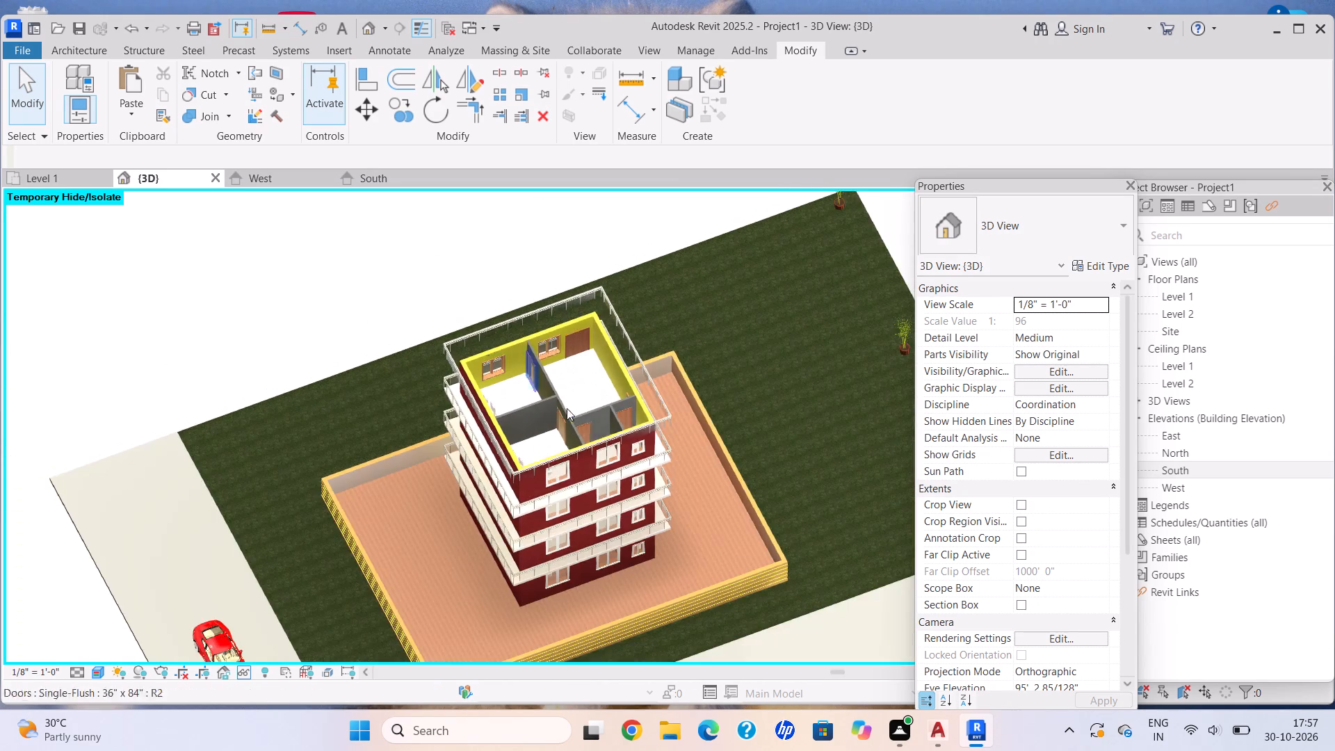
middle_click_drag(551, 456, 495, 431, "shift")
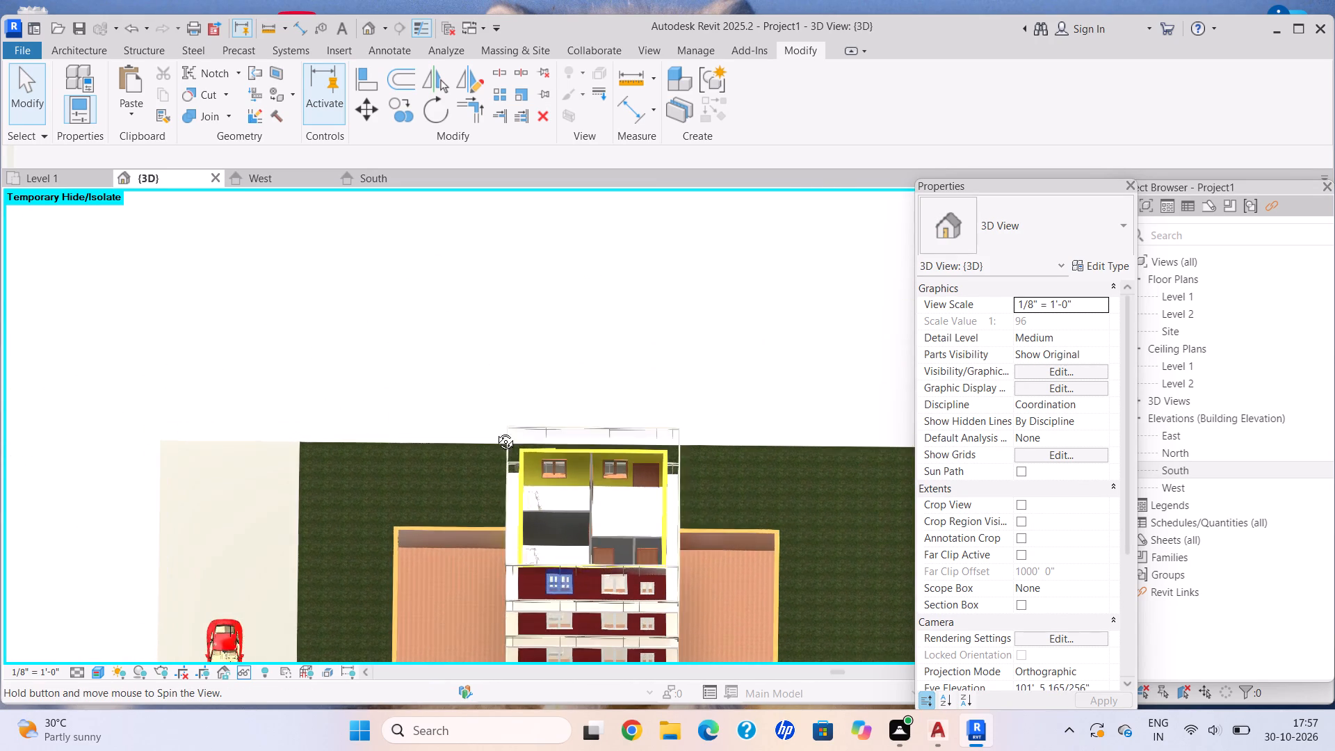
middle_click_drag(495, 431, 499, 429, "shift")
middle_click(514, 417, "shift")
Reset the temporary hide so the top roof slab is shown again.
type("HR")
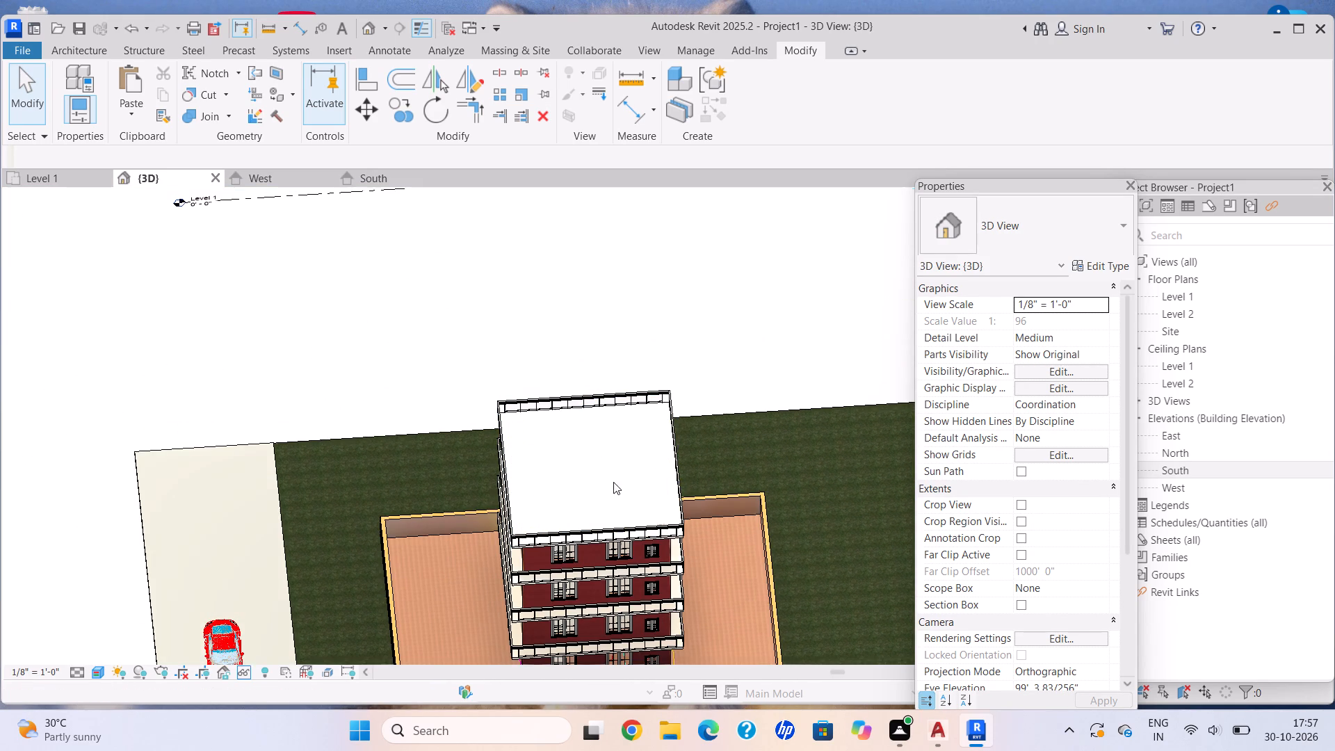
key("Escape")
Examine the building's exterior from the rear round to the entrance front, including the balconies, gate and compound wall.
scroll(601, 496, "down", 1)
middle_click_drag(602, 496, 515, 316)
scroll(515, 316, "down", 1)
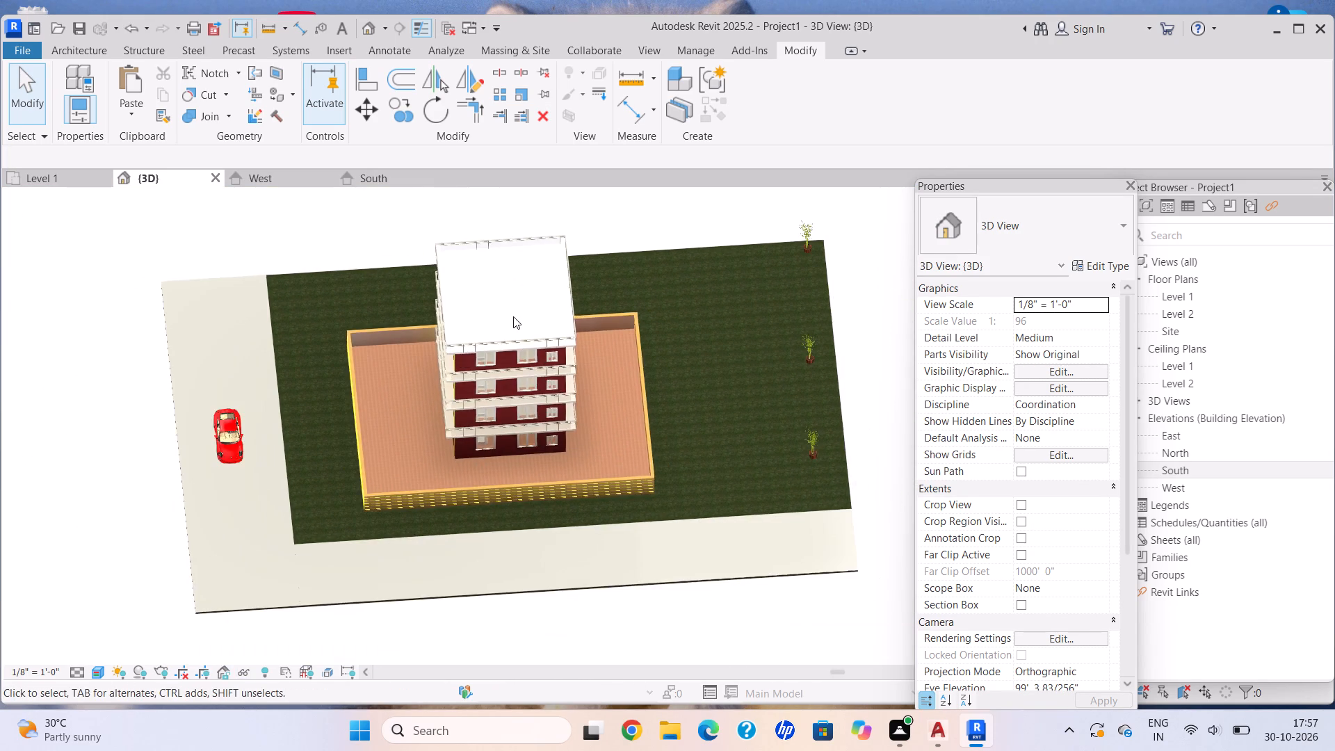
middle_click_drag(494, 460, 521, 500)
scroll(489, 497, "up", 3)
scroll(485, 492, "down", 3)
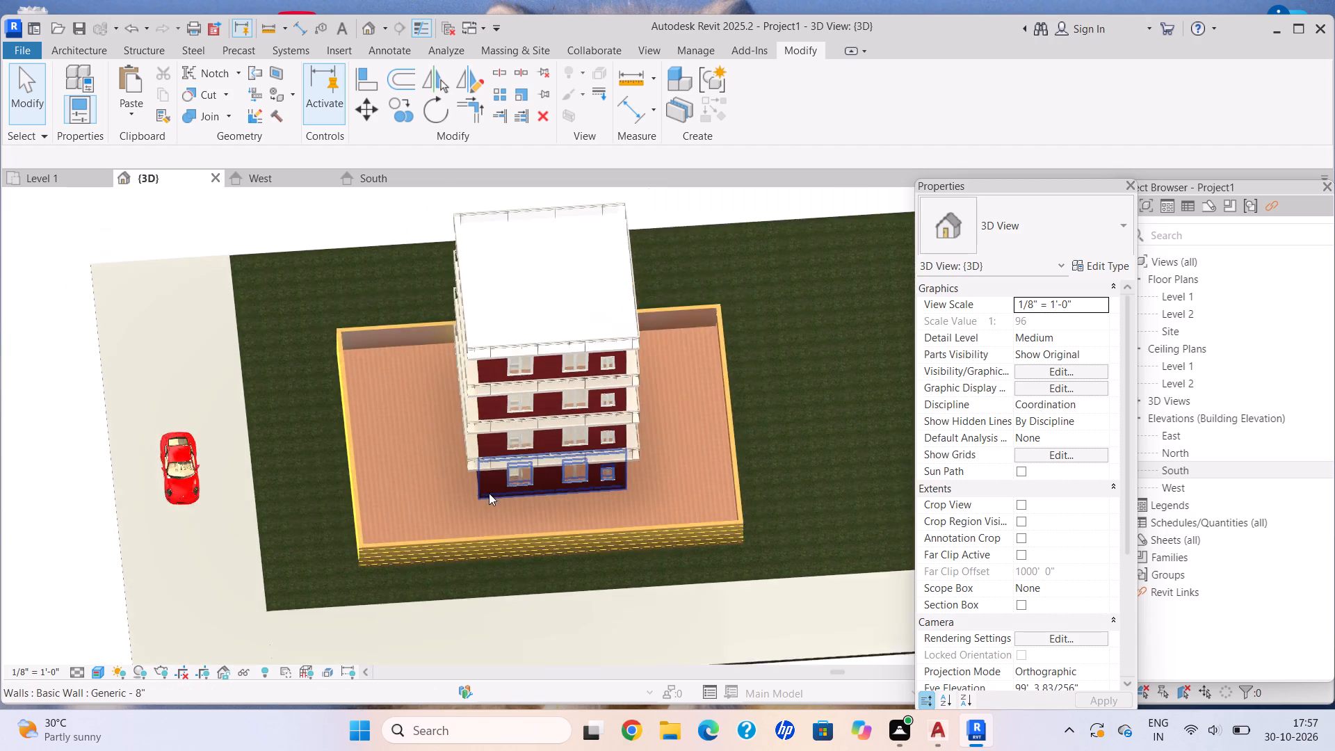
scroll(489, 493, "down", 6)
middle_click_drag(453, 480, 741, 428, "shift")
middle_click_drag(230, 481, 376, 352, "shift")
scroll(251, 431, "up", 1, "shift")
middle_click_drag(282, 462, 519, 460)
scroll(467, 482, "up", 4)
middle_click_drag(543, 503, 575, 503, "shift")
scroll(622, 459, "up", 4)
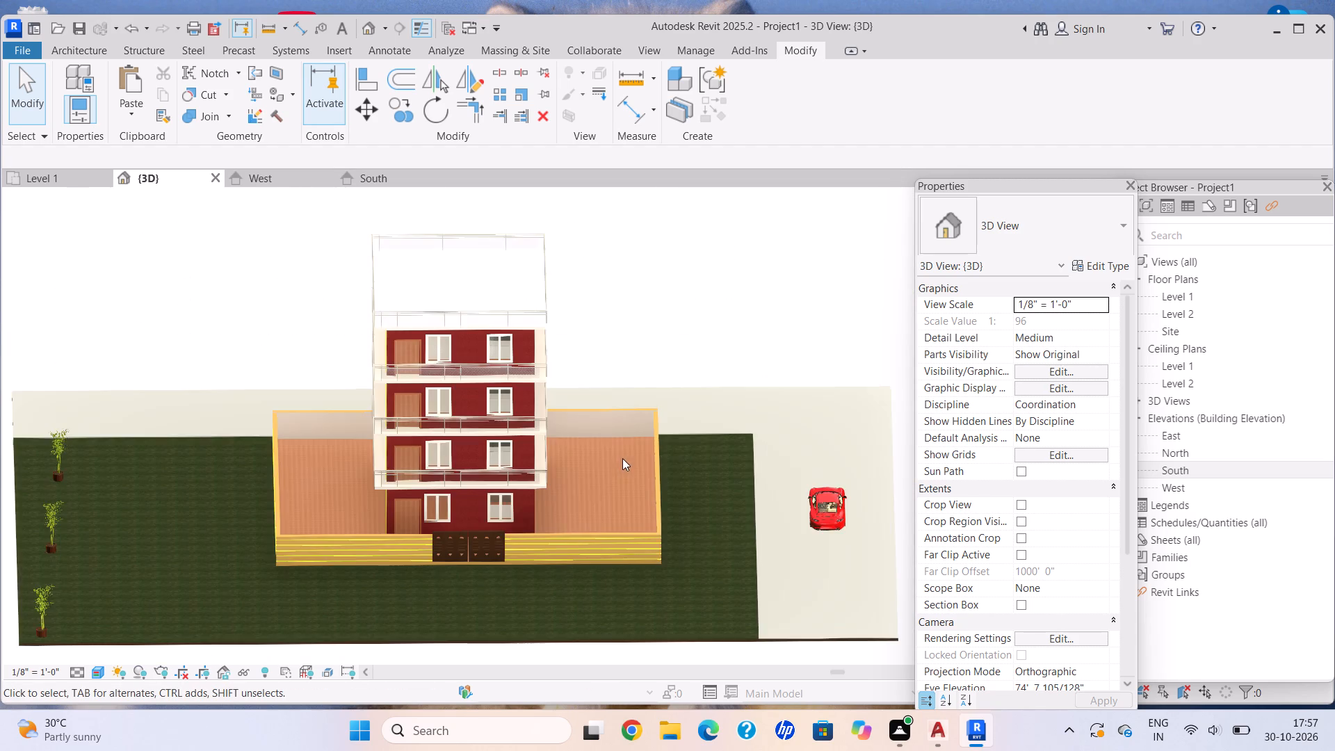
scroll(622, 472, "up", 4)
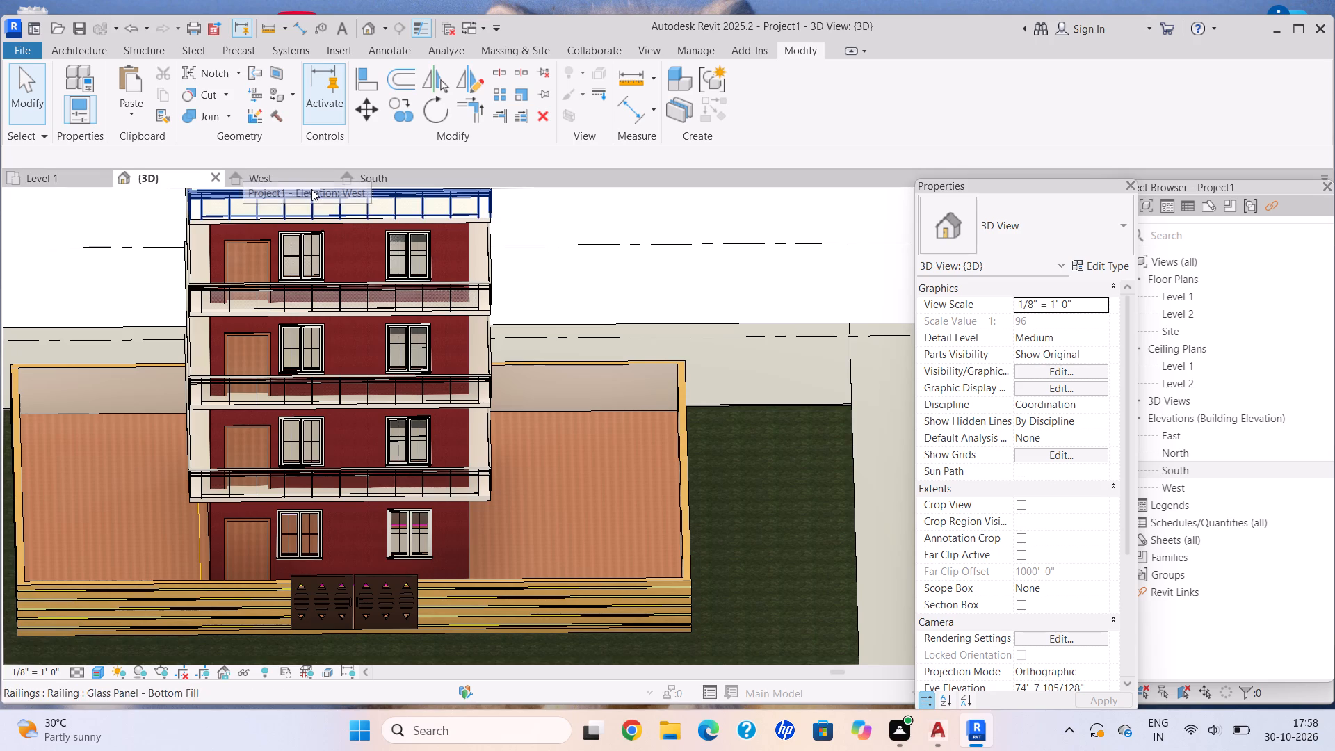
middle_click_drag(498, 334, 465, 311)
scroll(495, 330, "up", 1)
middle_click_drag(421, 353, 396, 331)
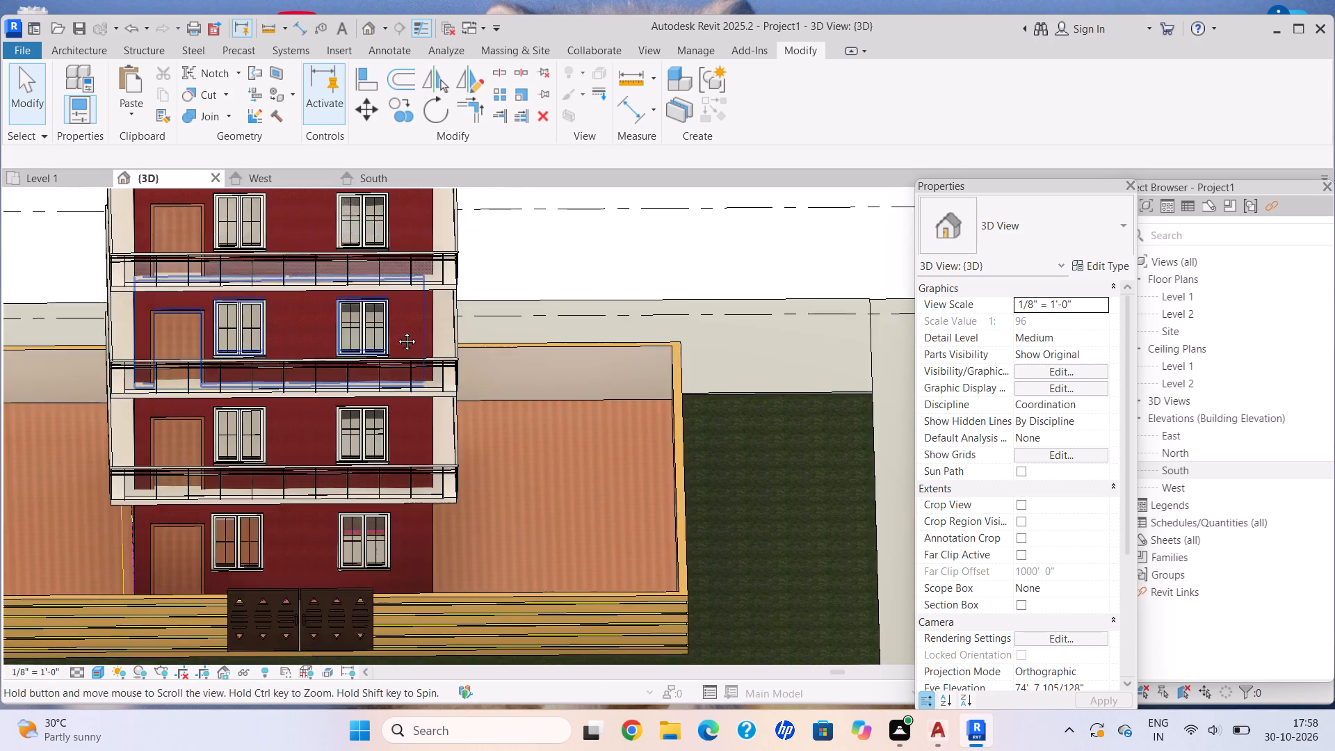
middle_click_drag(396, 331, 389, 328)
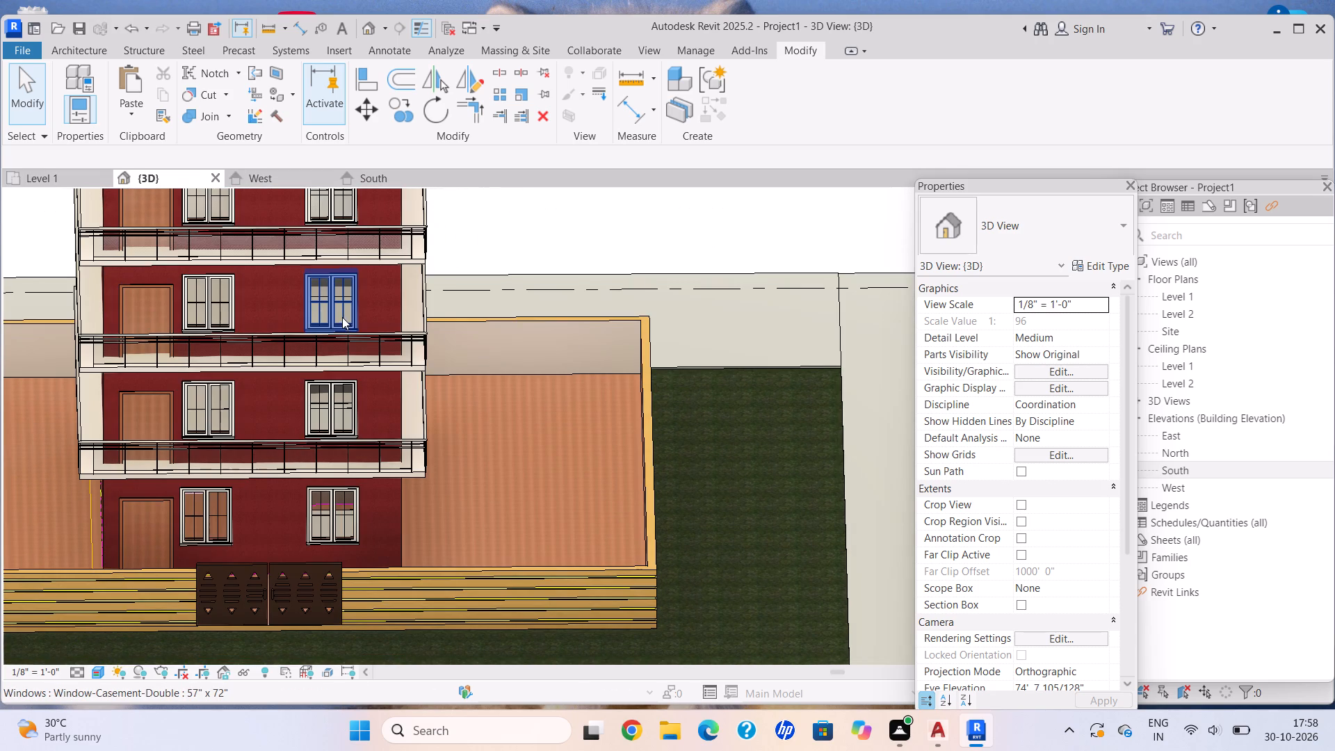
scroll(342, 312, "up", 1)
scroll(342, 310, "down", 1)
middle_click_drag(342, 310, 252, 272)
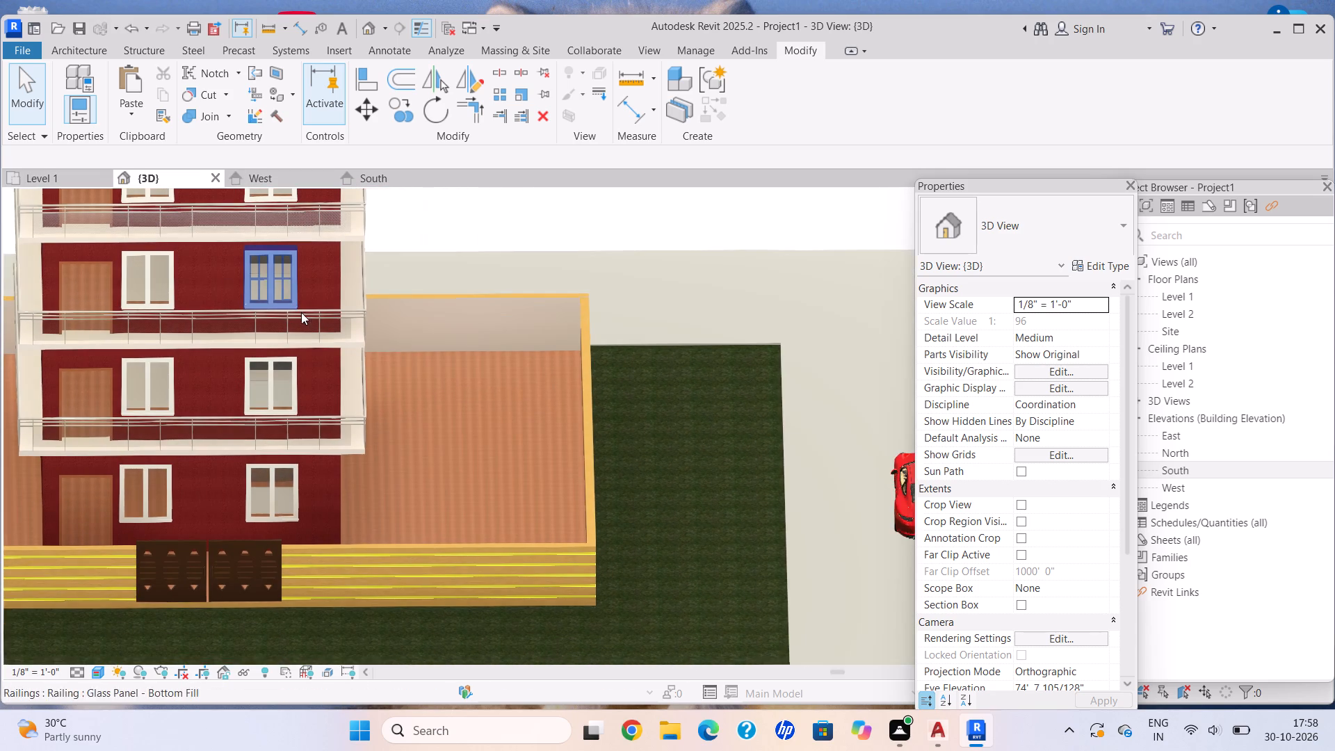
Paint the front edge of the ground floor slab, beneath the banded compound wall, with Clad - White.
scroll(310, 309, "down", 2)
middle_click_drag(261, 296, 240, 289)
scroll(497, 481, "up", 6)
scroll(474, 470, "down", 2)
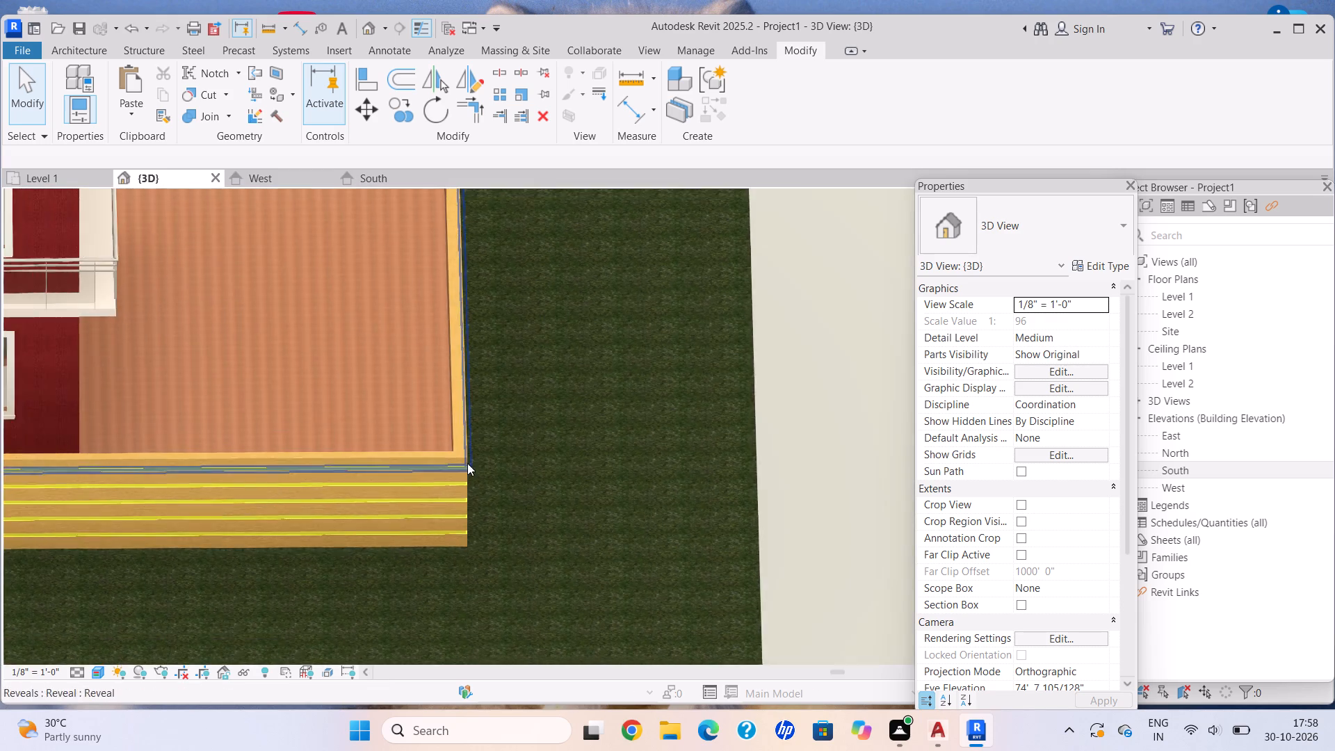
scroll(467, 463, "down", 2)
middle_click_drag(465, 461, 413, 427)
scroll(439, 491, "up", 9)
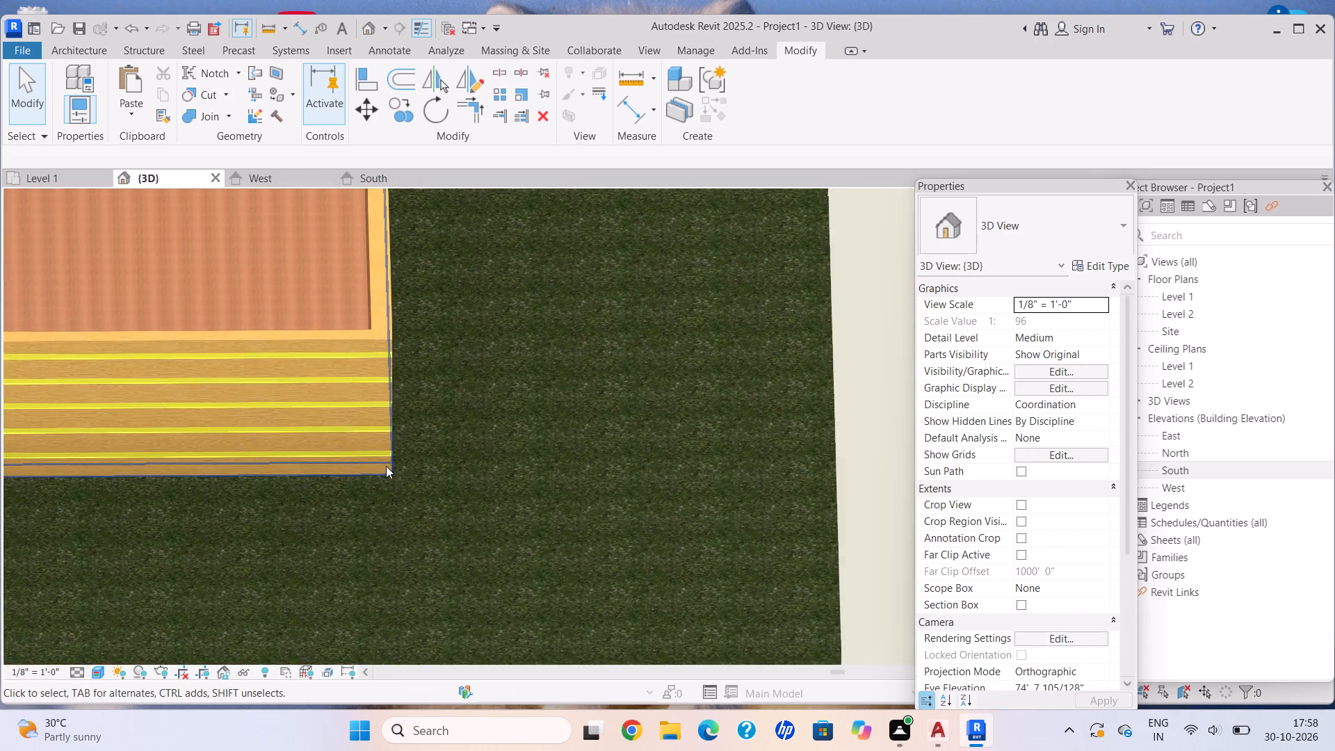
scroll(386, 466, "up", 5)
left_click(405, 466)
scroll(408, 346, "down", 2)
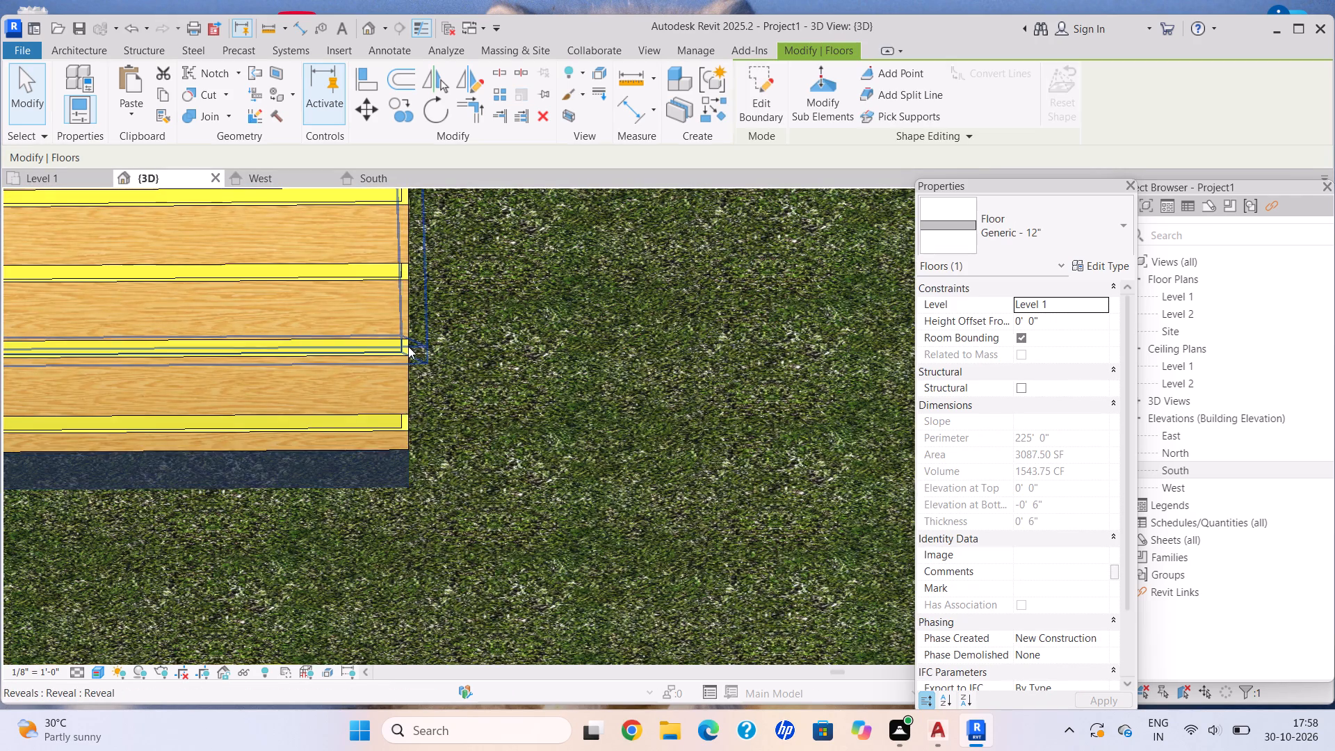
scroll(408, 346, "down", 2)
middle_click_drag(381, 366, 270, 406)
scroll(271, 447, "up", 5)
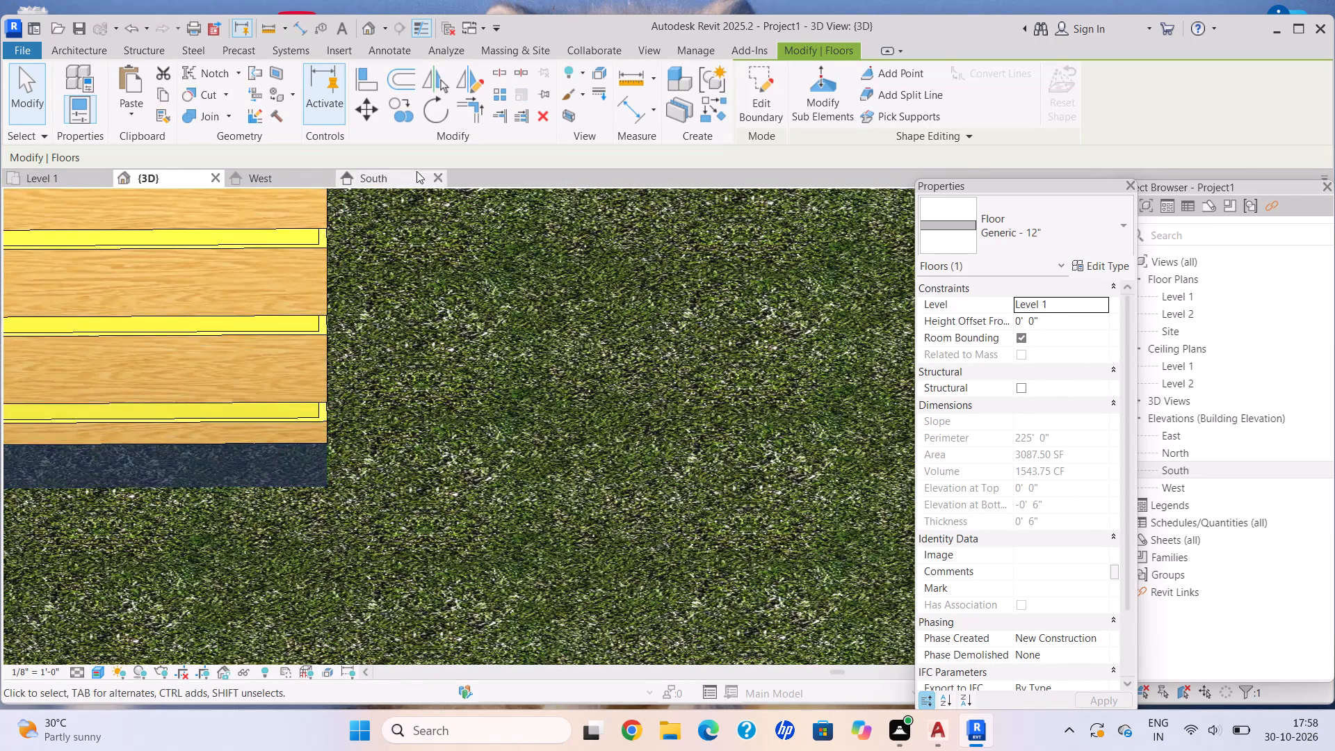
left_click(292, 95)
left_click(309, 120)
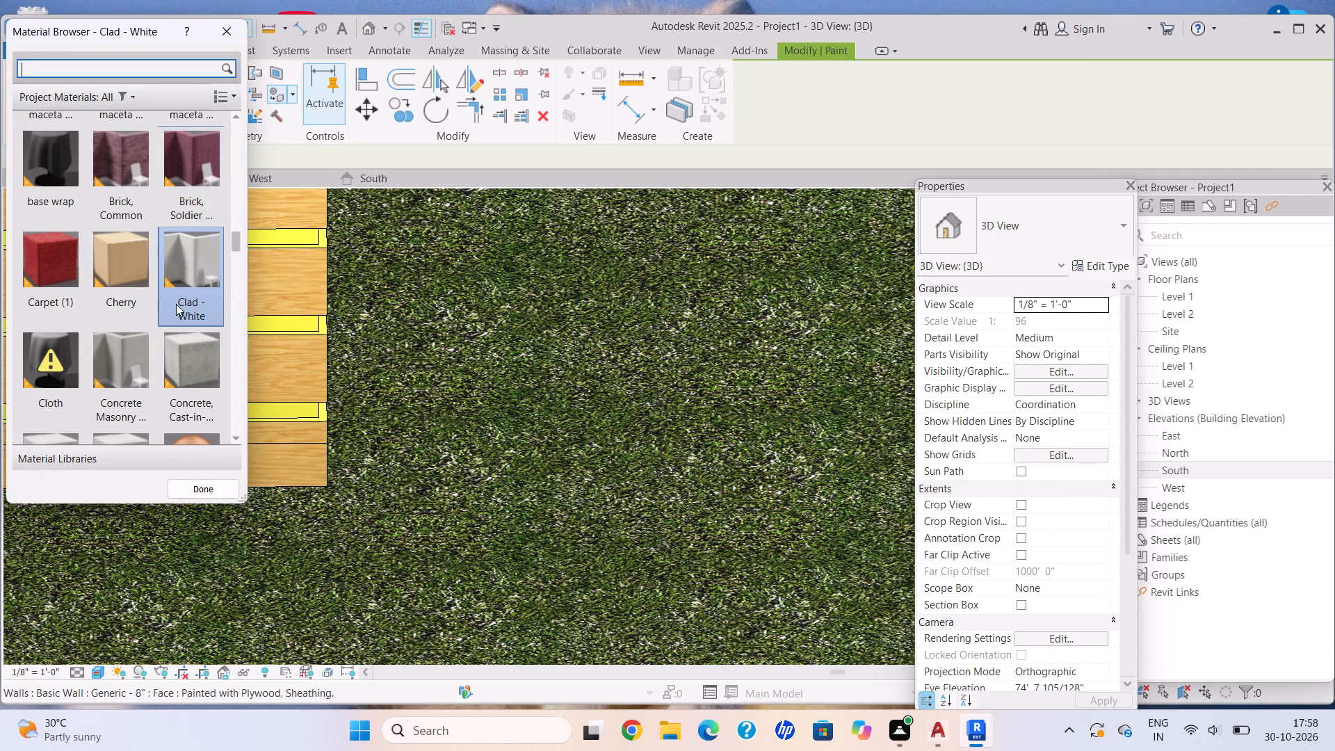
left_click(182, 257)
scroll(304, 470, "up", 4)
left_click(296, 463)
scroll(401, 394, "down", 13)
middle_click_drag(400, 339, 425, 357)
scroll(434, 366, "down", 1)
middle_click_drag(425, 357, 554, 451)
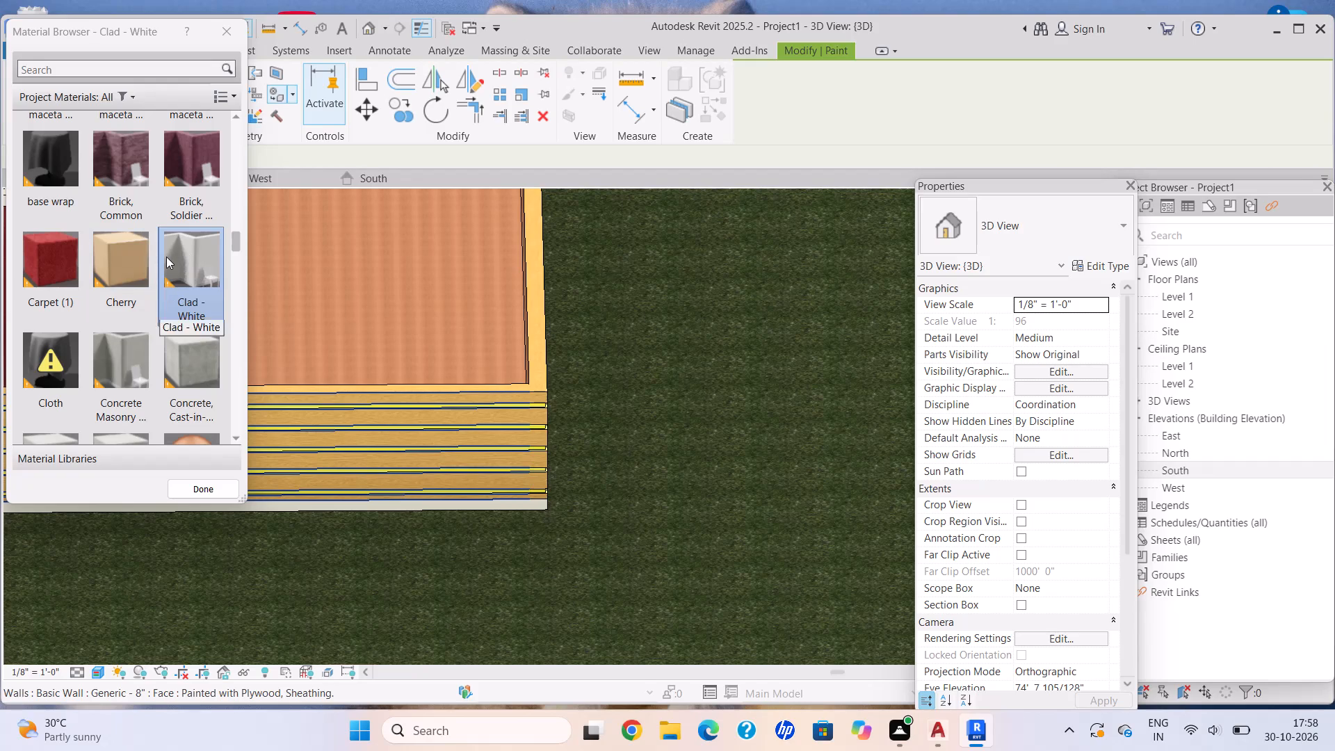
Repaint the front edge of the ground floor slab, beneath the banded compound wall, with Plywood, Sheathing.
scroll(166, 257, "up", 4)
scroll(165, 257, "down", 5)
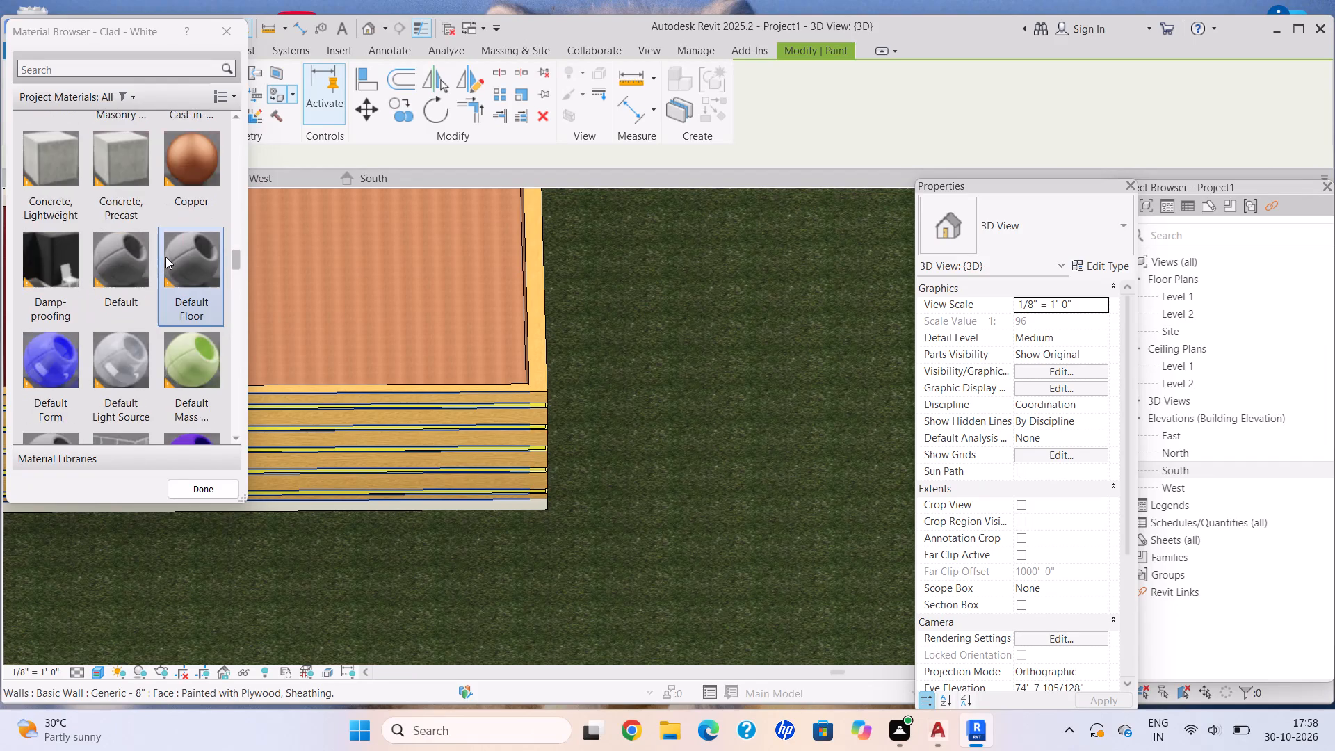
scroll(165, 257, "down", 5)
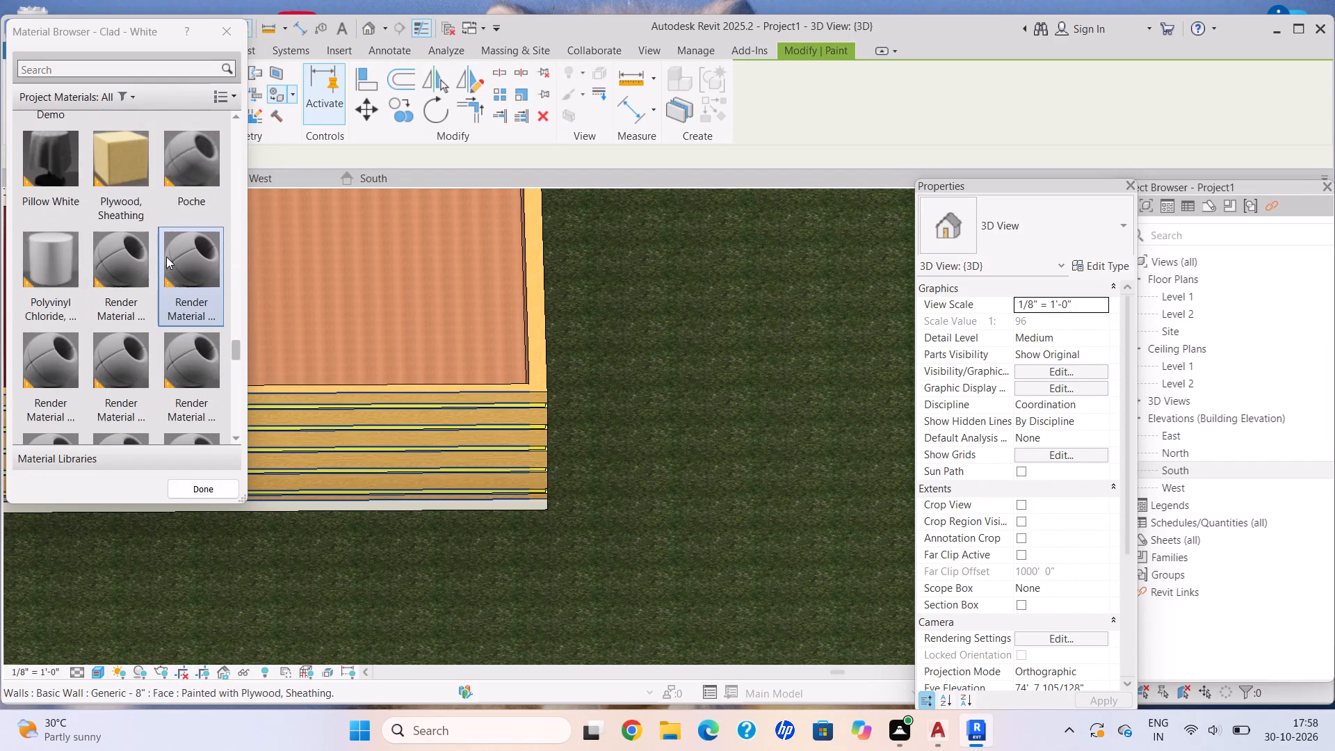
scroll(166, 257, "up", 1)
scroll(166, 257, "down", 1)
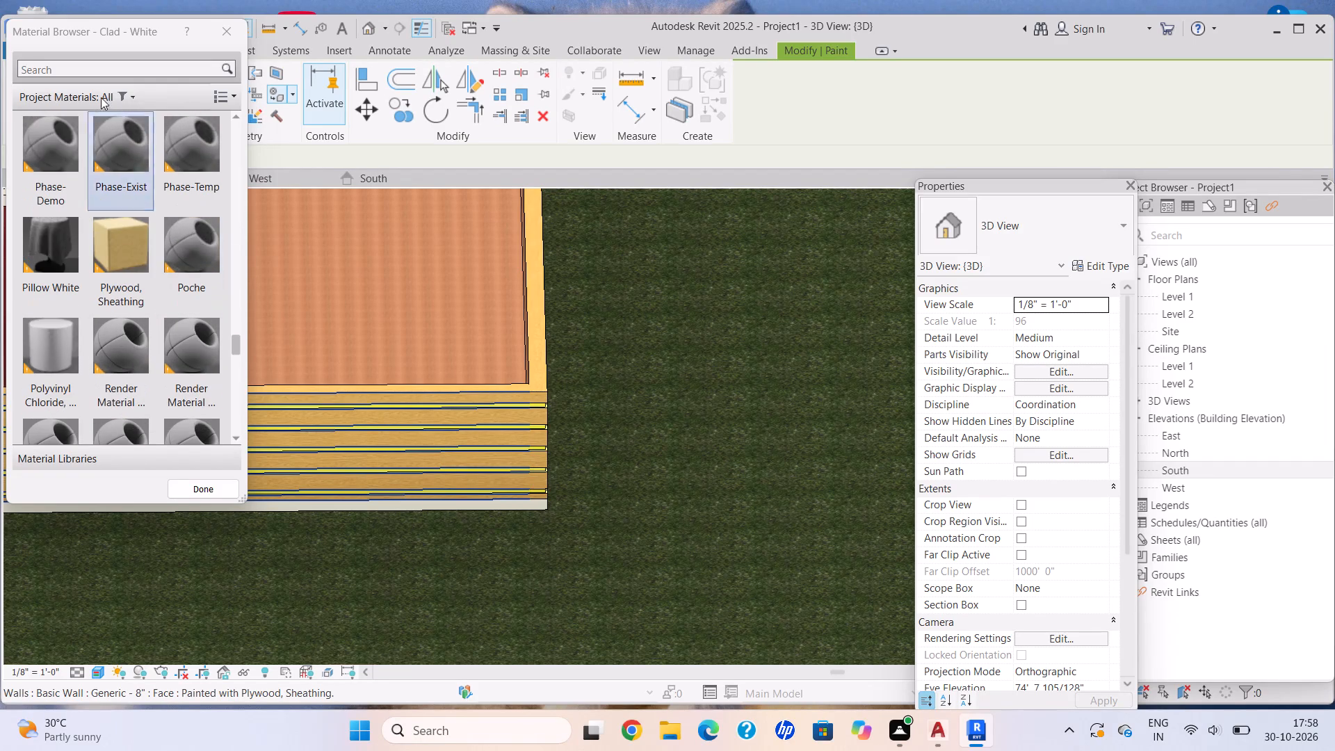
left_click(120, 252)
scroll(553, 499, "up", 4)
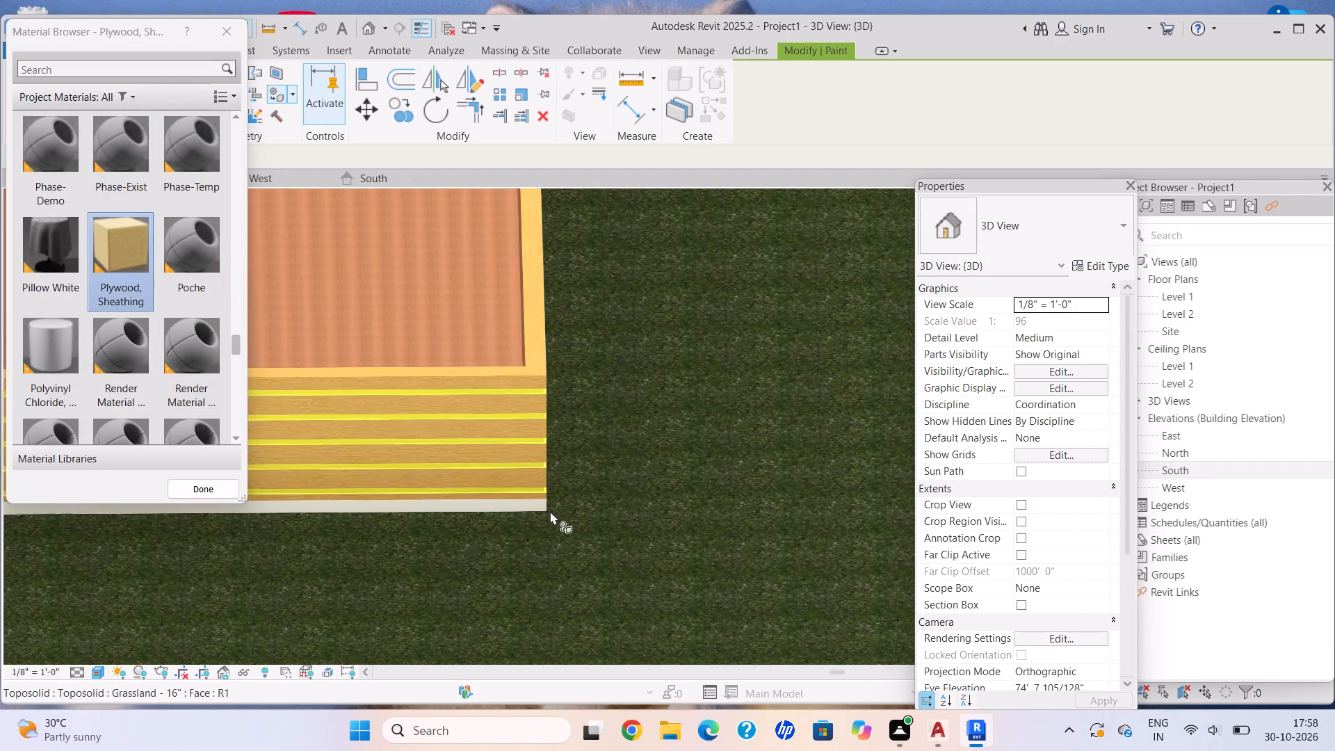
scroll(550, 511, "up", 8)
left_click(508, 488)
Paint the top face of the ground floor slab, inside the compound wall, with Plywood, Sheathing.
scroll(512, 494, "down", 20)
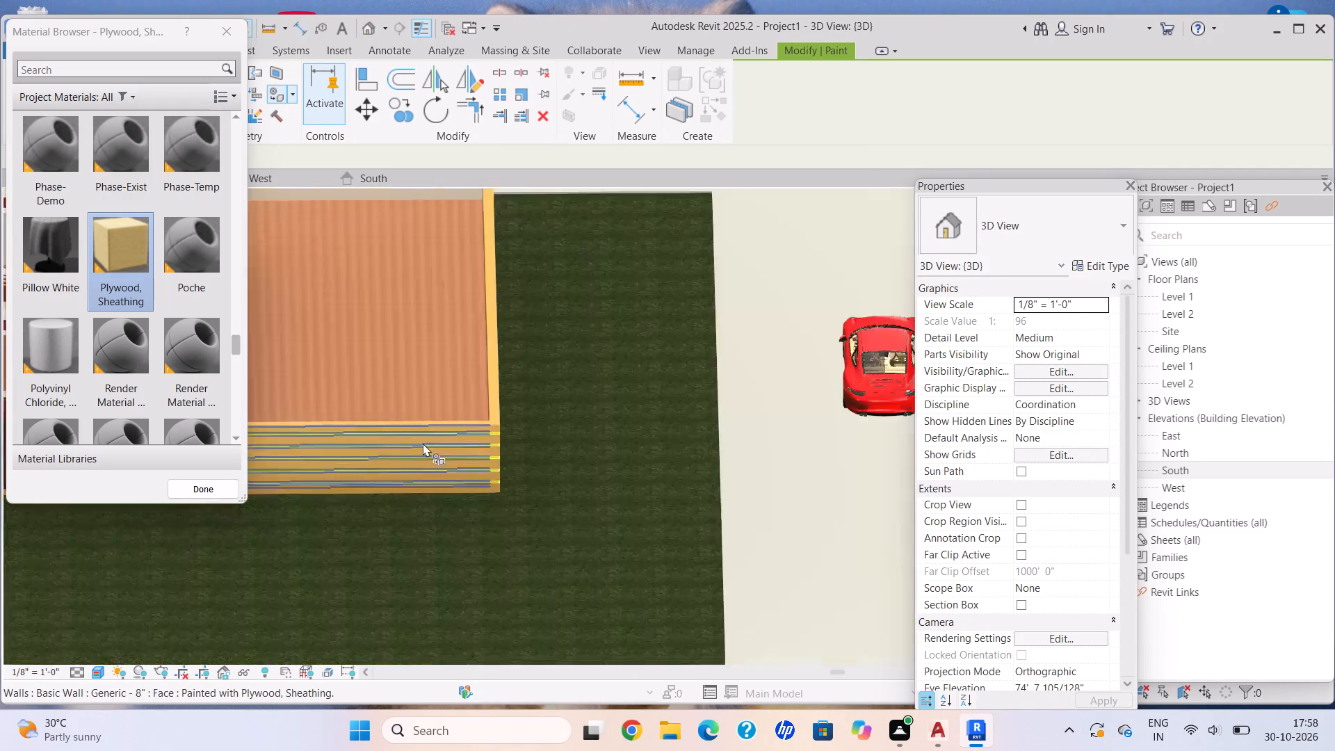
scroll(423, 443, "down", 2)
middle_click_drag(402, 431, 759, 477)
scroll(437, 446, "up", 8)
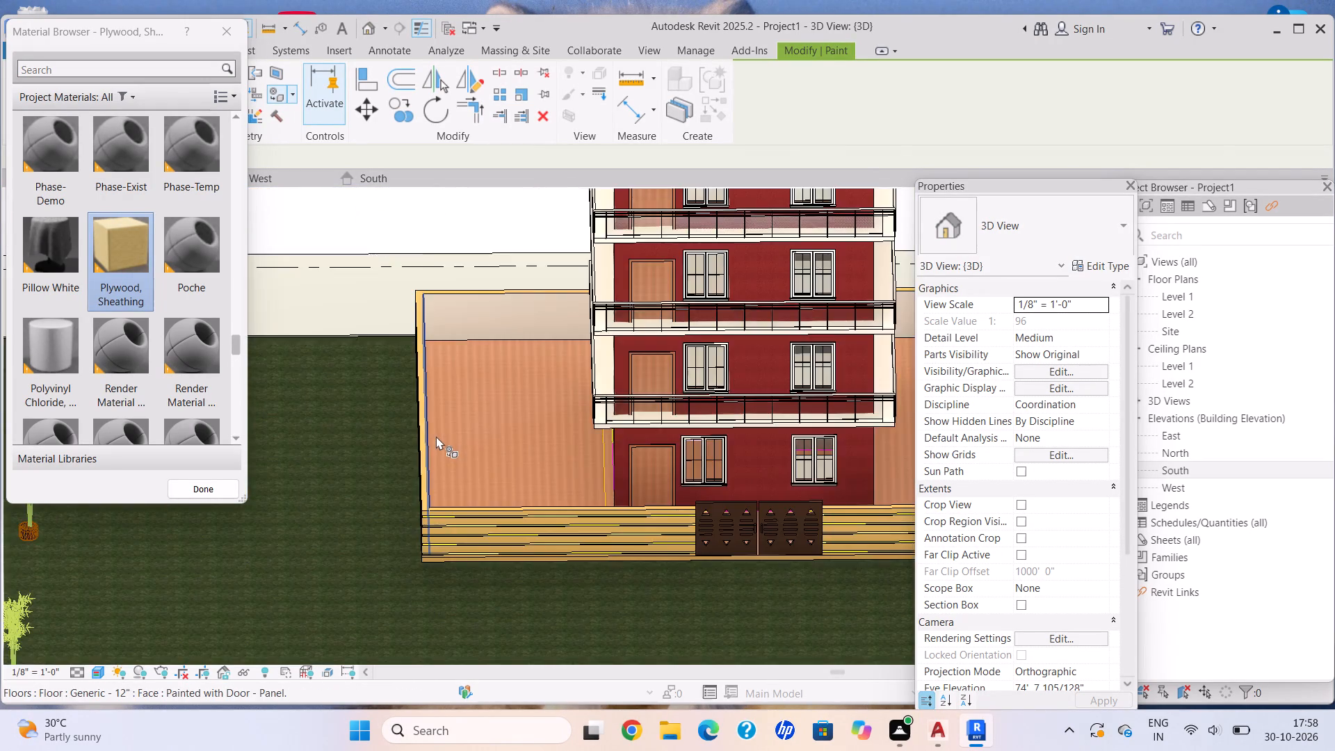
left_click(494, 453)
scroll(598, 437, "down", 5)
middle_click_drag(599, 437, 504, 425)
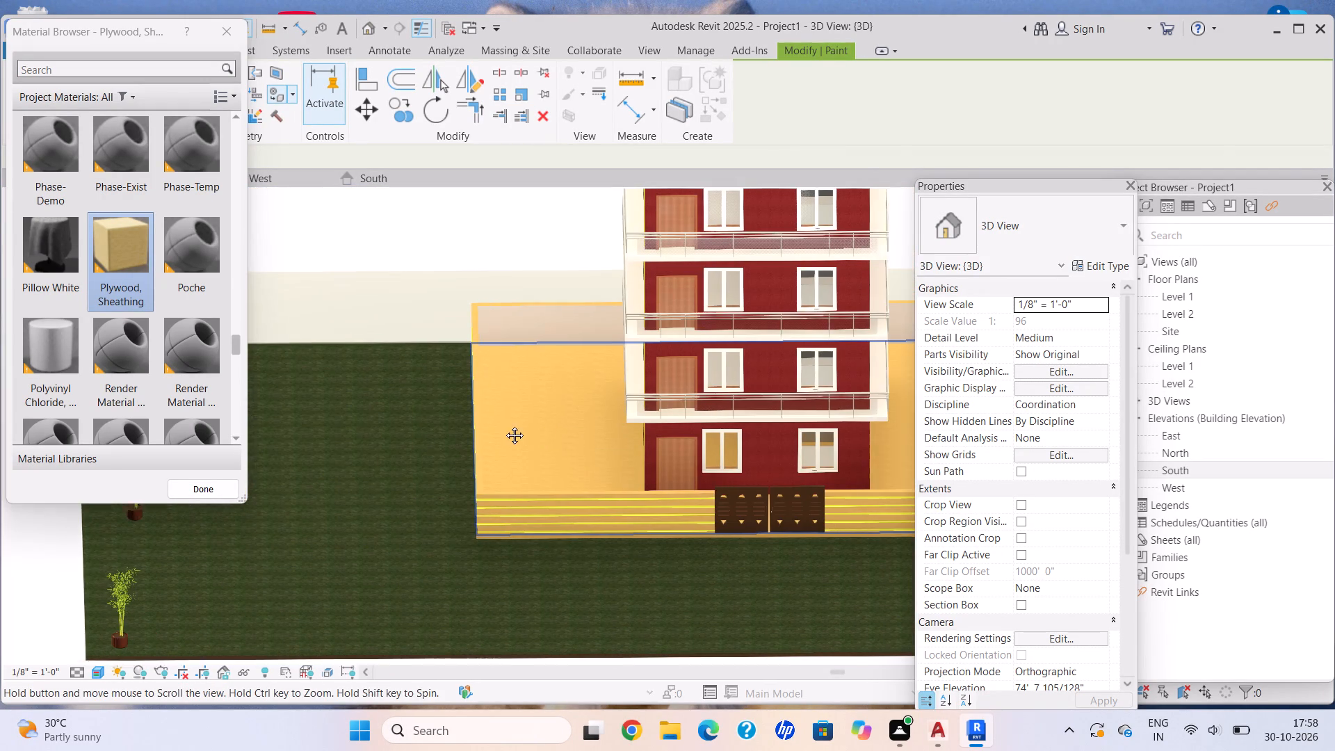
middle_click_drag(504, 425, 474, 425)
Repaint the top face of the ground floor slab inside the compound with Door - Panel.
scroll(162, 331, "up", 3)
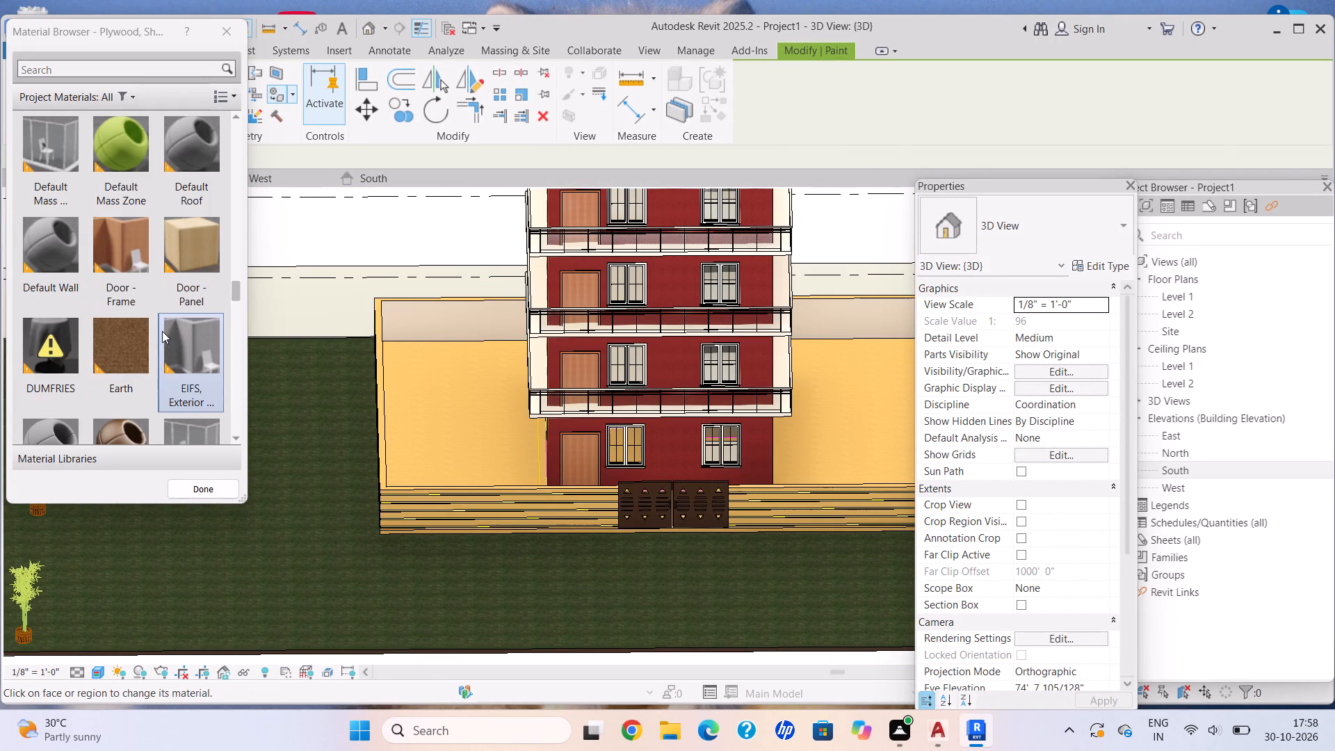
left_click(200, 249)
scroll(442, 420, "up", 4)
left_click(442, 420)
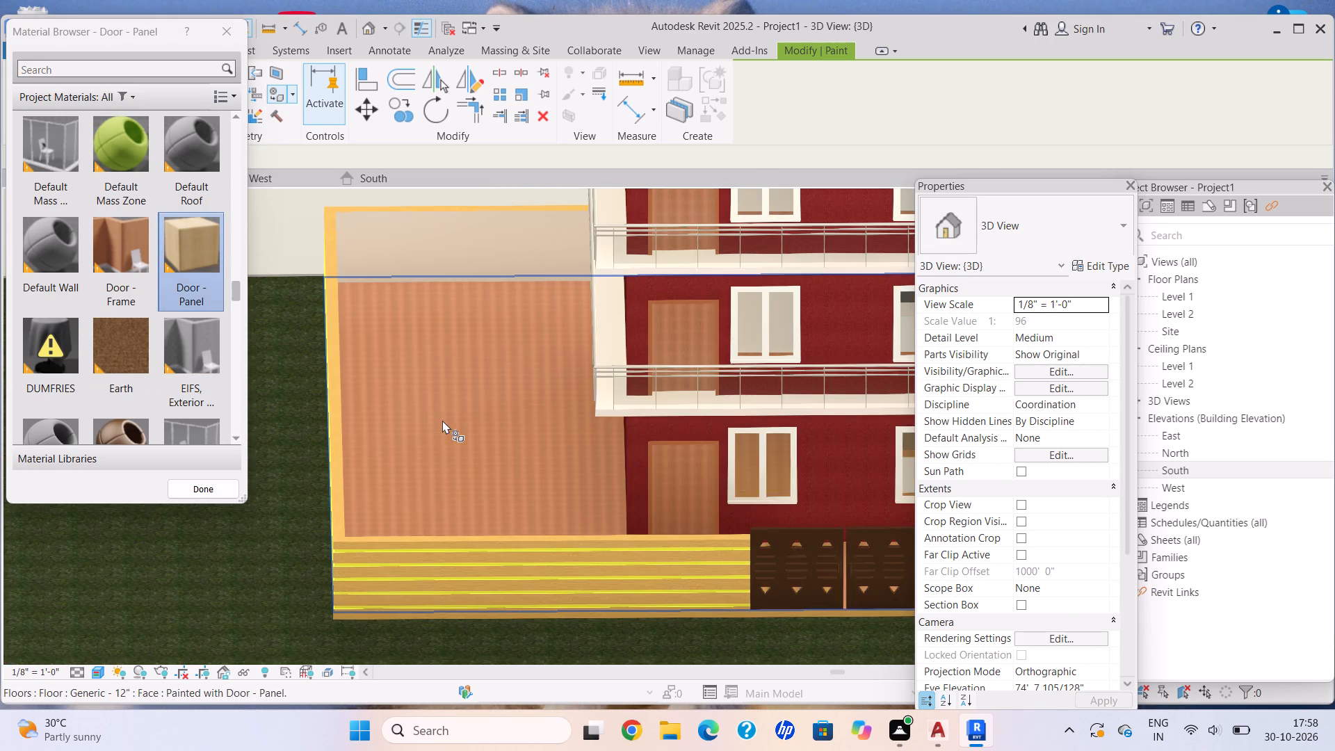
Choose Wood Planks from the project materials and paint the ground storey's front exterior wall behind the gate with it.
scroll(443, 421, "down", 6)
middle_click_drag(443, 421, 361, 429)
scroll(741, 453, "up", 7)
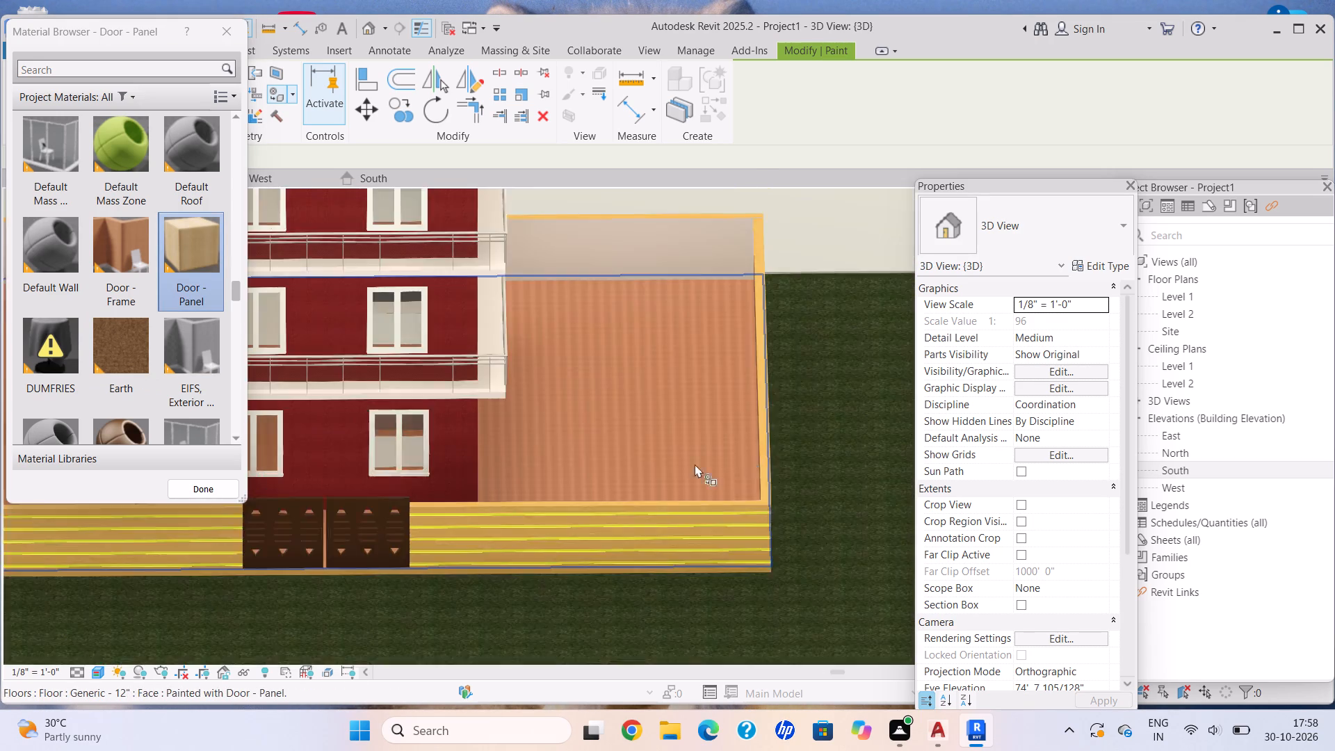
scroll(695, 464, "up", 4)
scroll(531, 444, "down", 4)
middle_click_drag(523, 446, 635, 501)
scroll(644, 503, "down", 1)
scroll(175, 330, "up", 1)
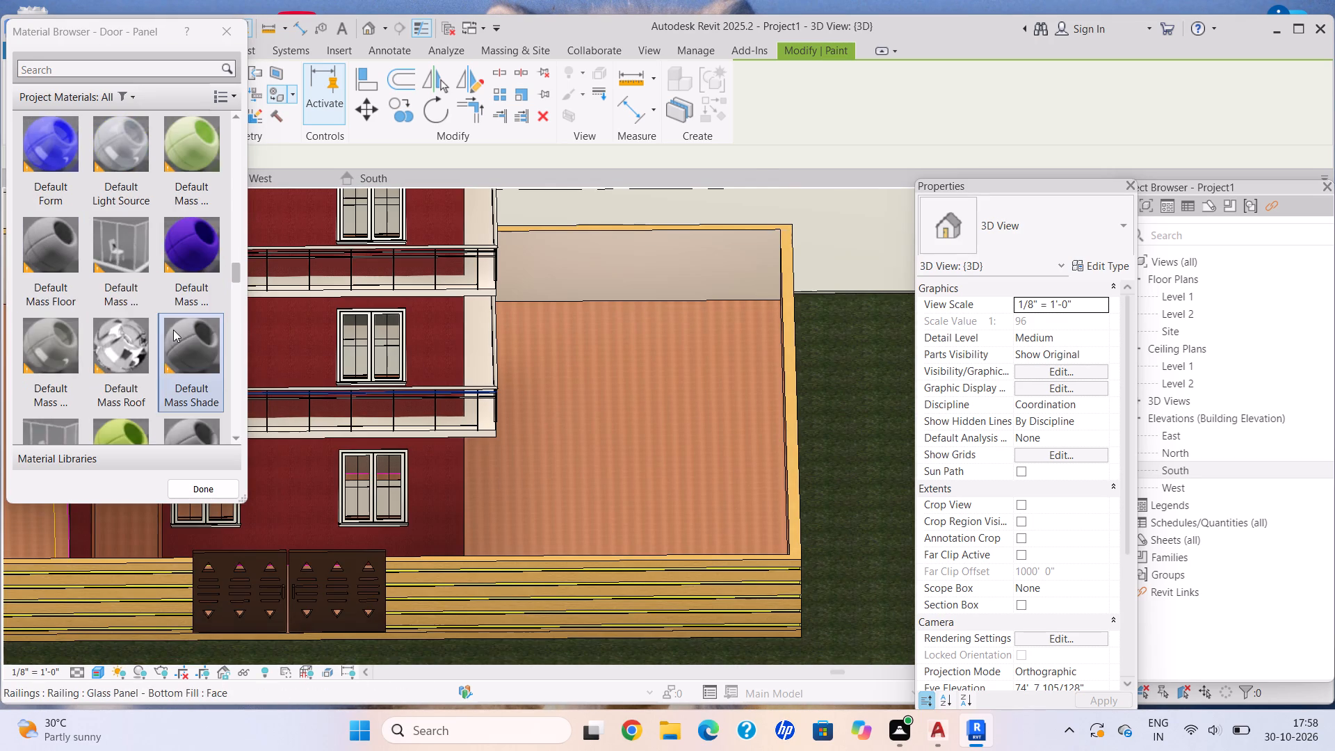
scroll(166, 328, "up", 5)
scroll(154, 332, "down", 2)
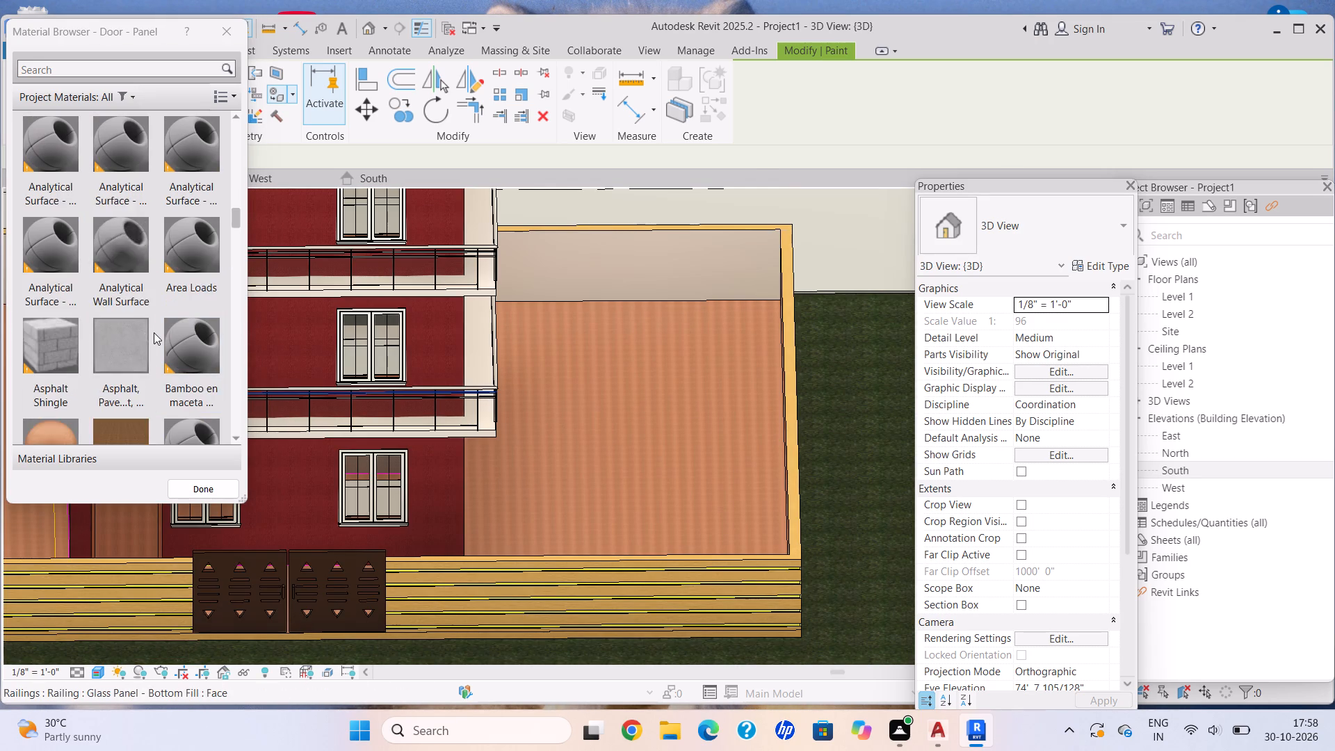
scroll(154, 332, "down", 2)
scroll(155, 332, "up", 5)
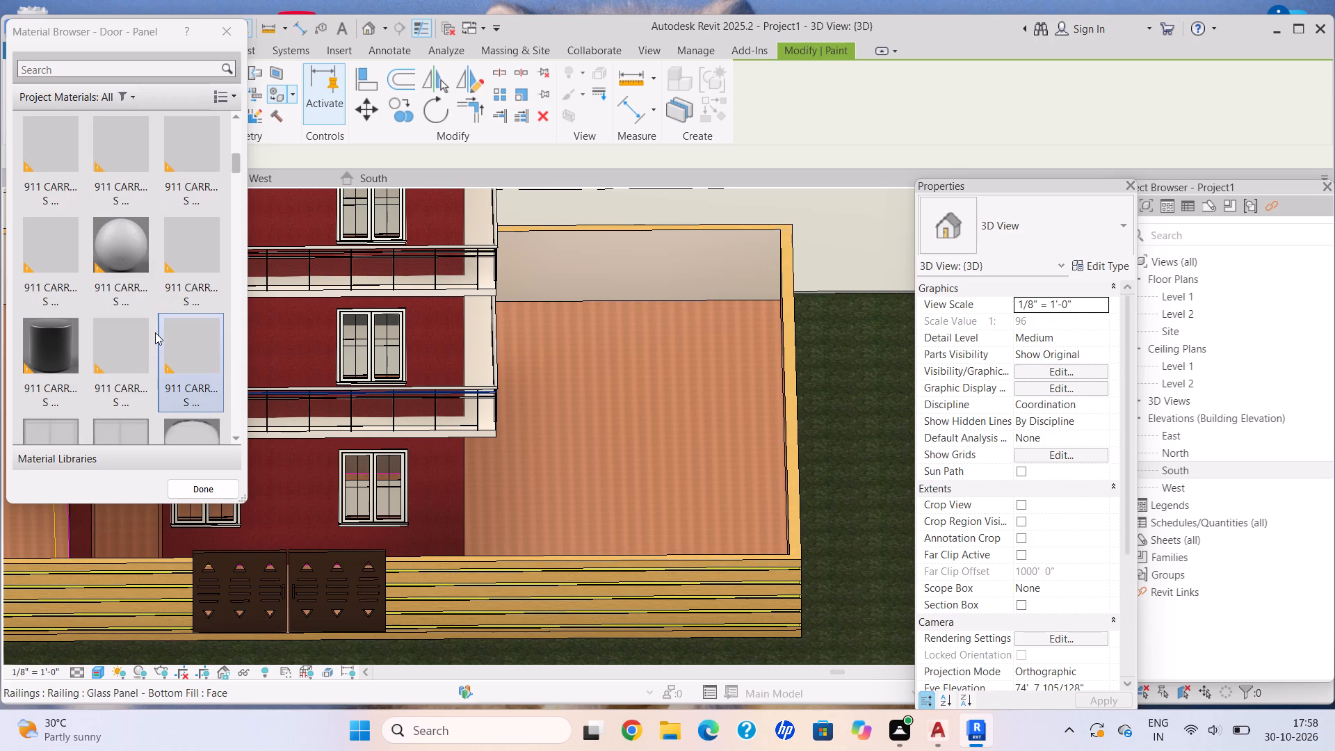
scroll(157, 332, "down", 2)
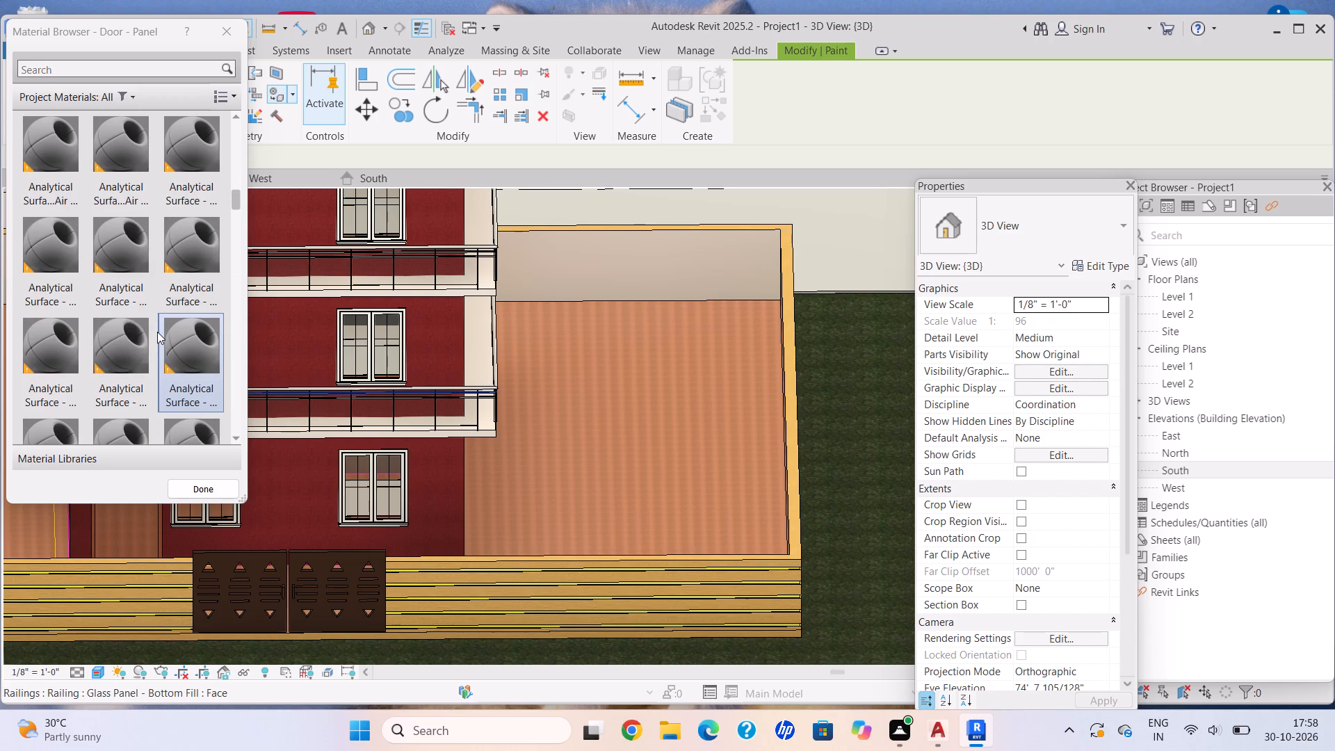
scroll(157, 332, "down", 7)
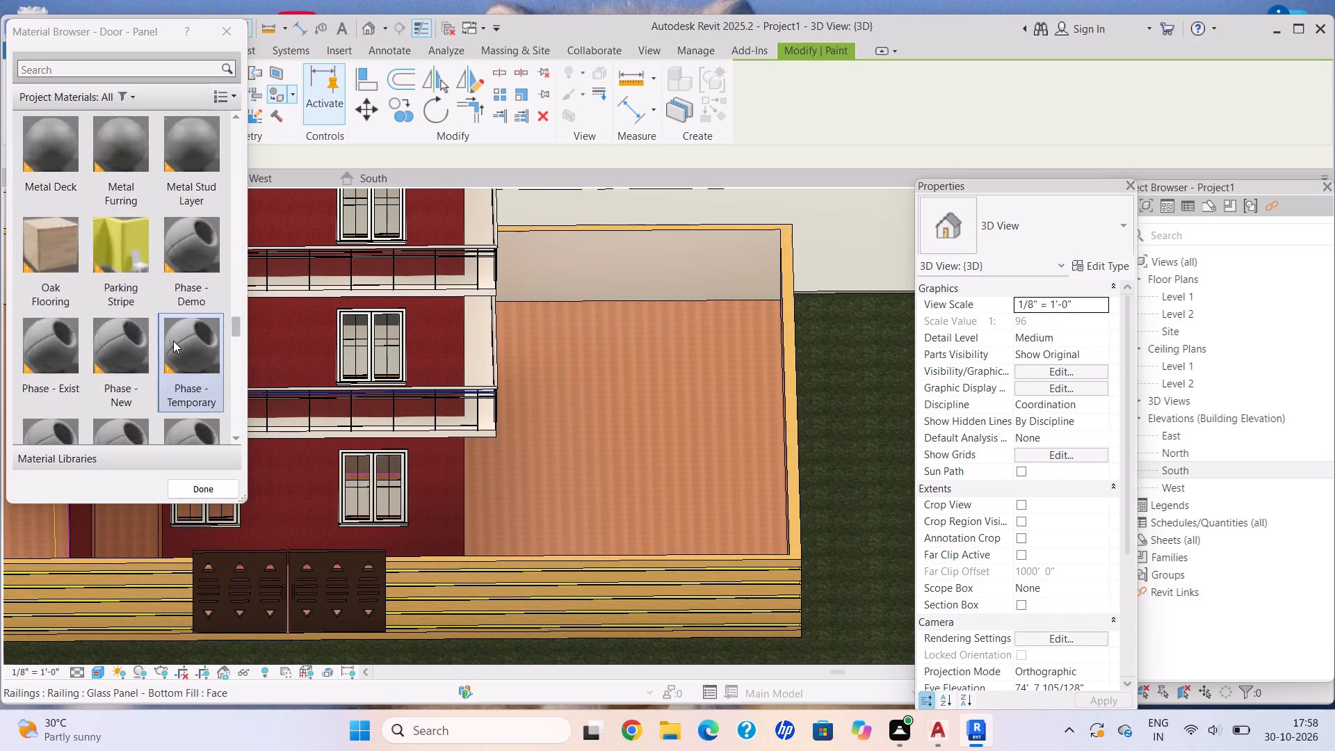
scroll(173, 341, "down", 1)
scroll(173, 341, "up", 6)
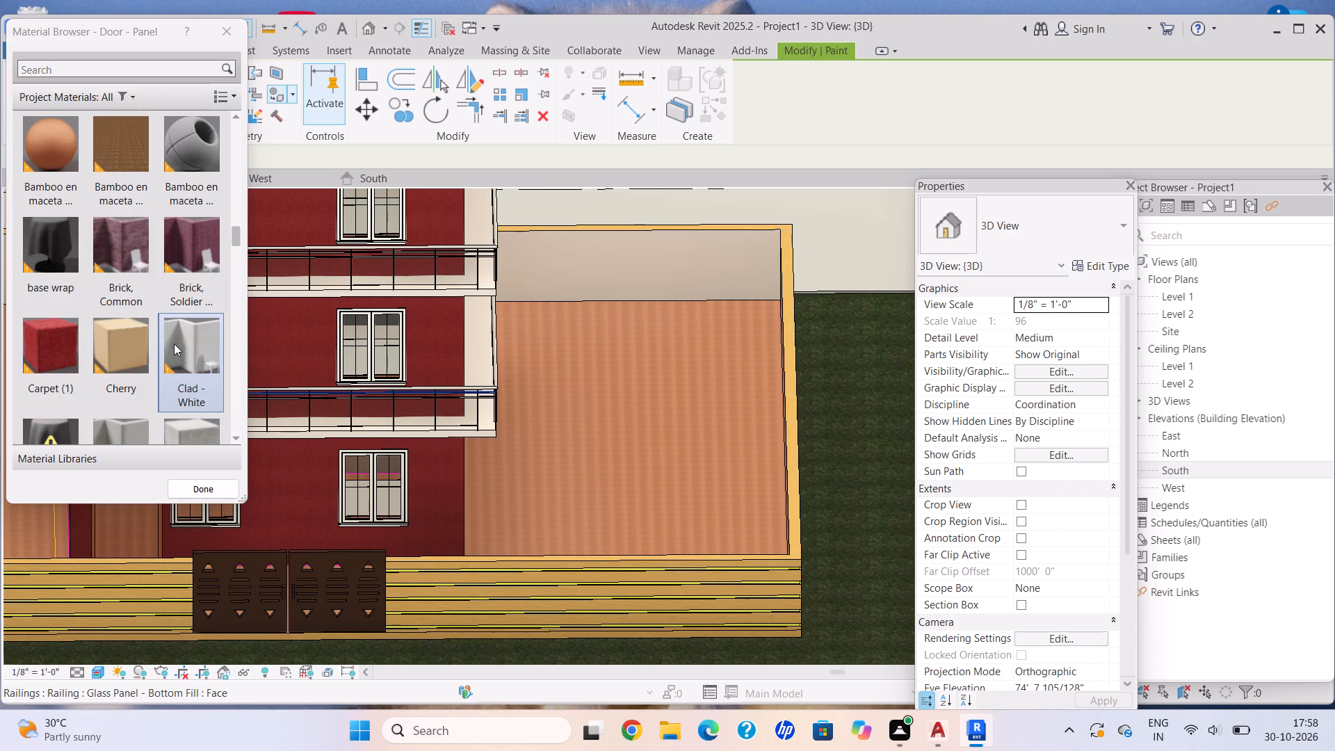
scroll(174, 344, "up", 9)
scroll(176, 356, "down", 2)
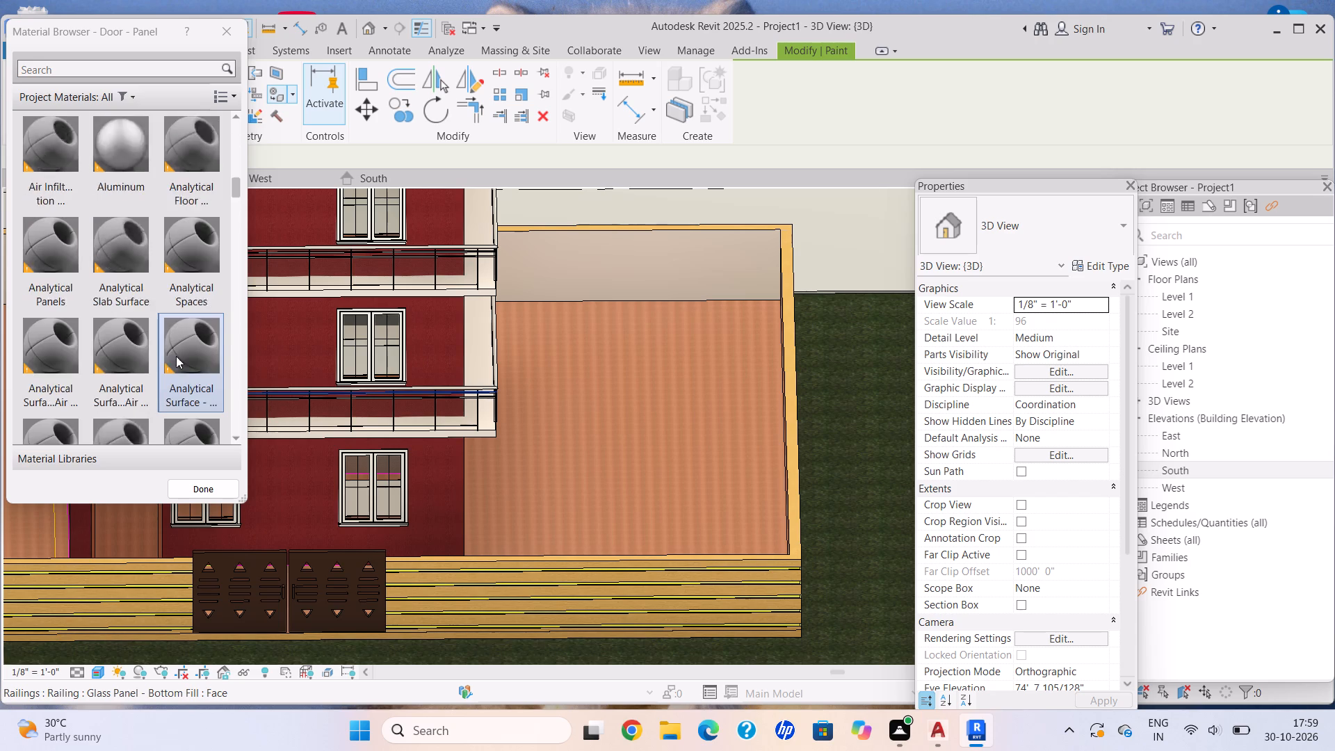
scroll(176, 356, "down", 12)
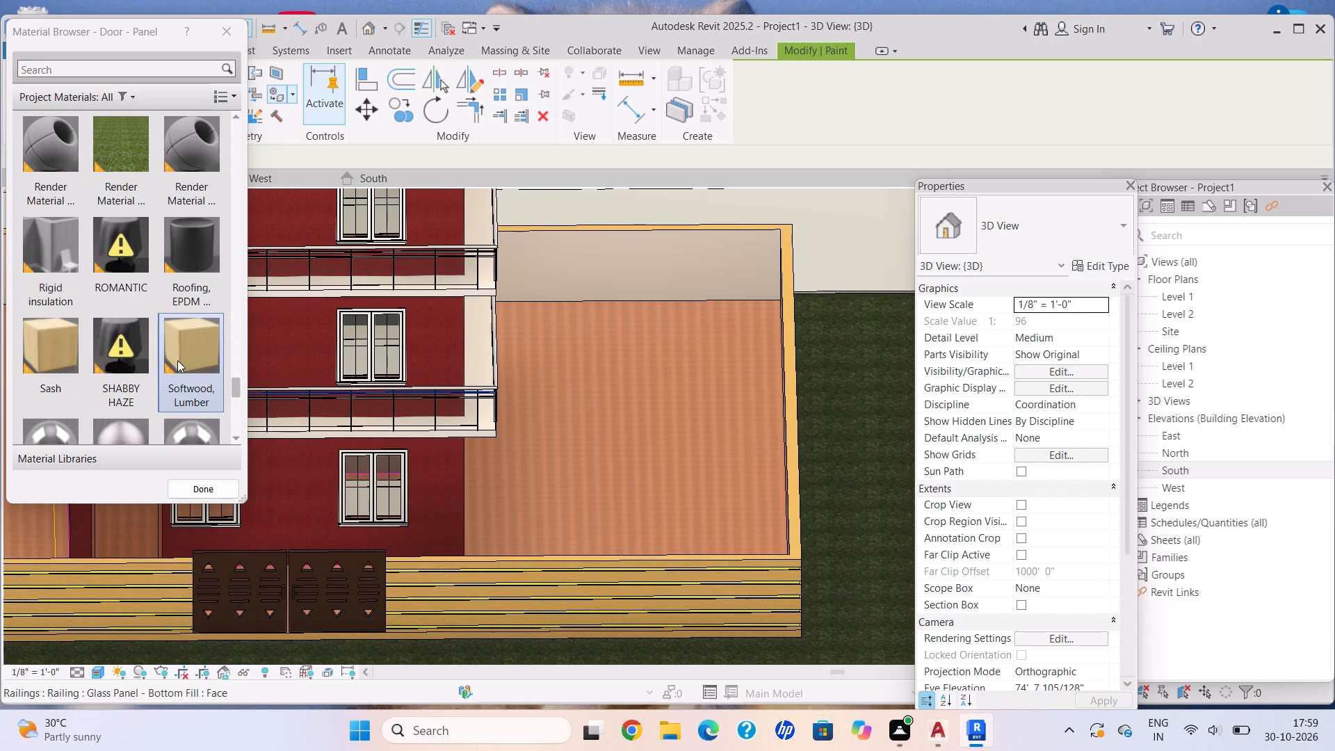
scroll(178, 362, "down", 3)
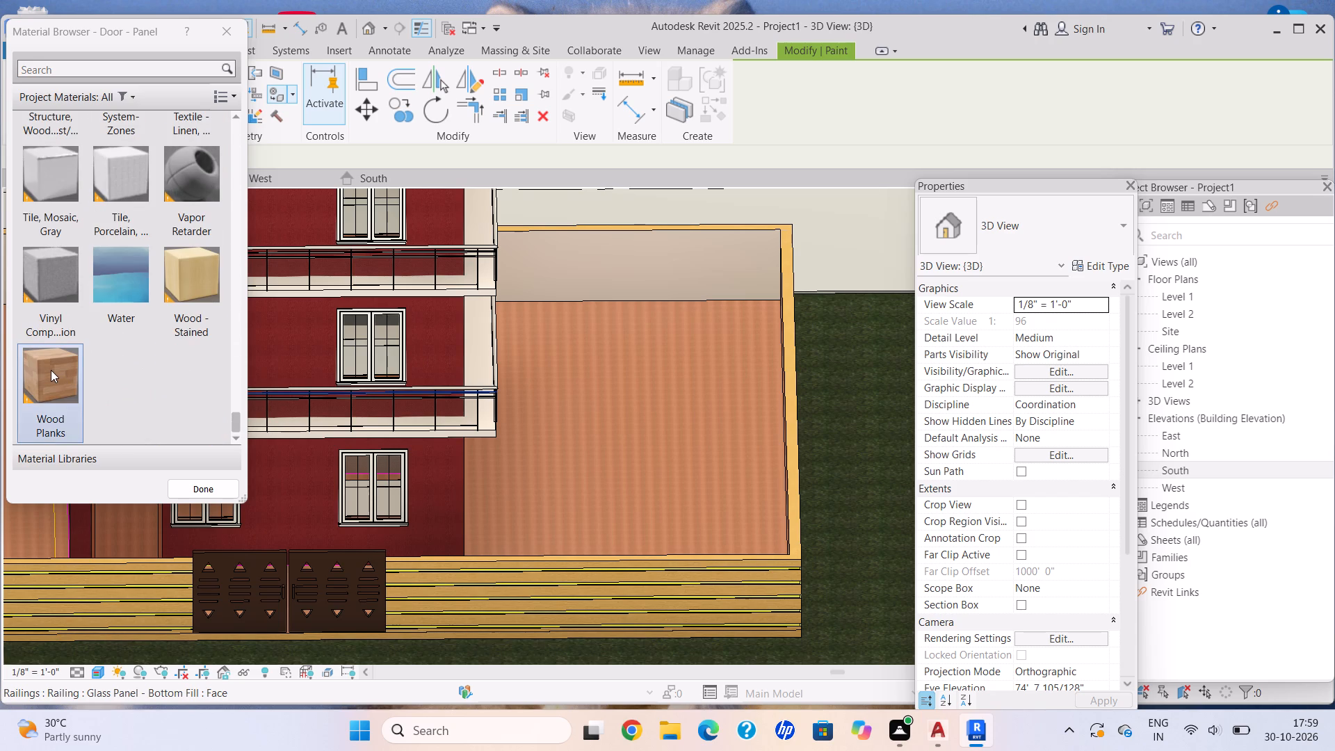
left_click(51, 370)
scroll(325, 499, "up", 6)
left_click(304, 473)
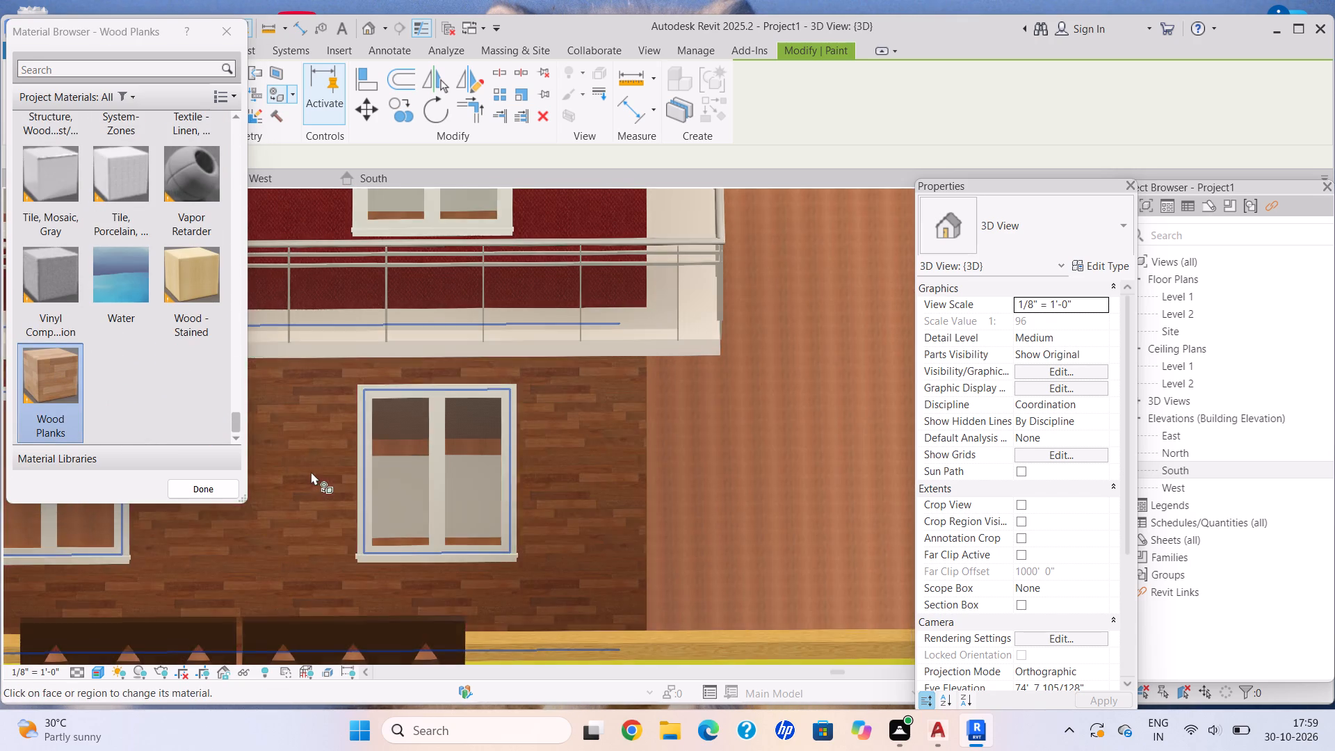
Paint the front exterior walls of the three upper storeys, behind the balconies, with Wood Planks.
scroll(312, 471, "down", 8)
middle_click_drag(332, 334, 375, 471)
scroll(297, 453, "up", 2)
scroll(360, 474, "up", 2)
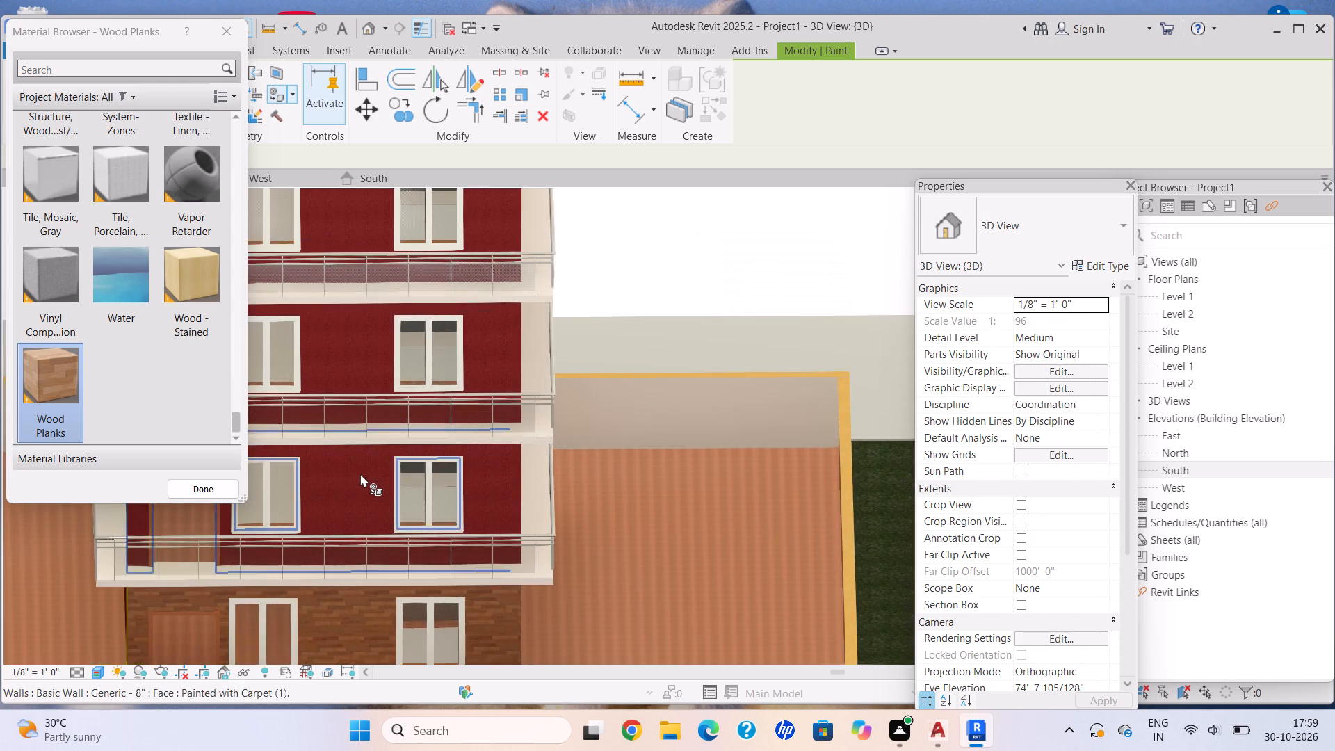
scroll(360, 474, "up", 3)
left_click(360, 474)
scroll(362, 470, "down", 7)
middle_click_drag(365, 401, 374, 476)
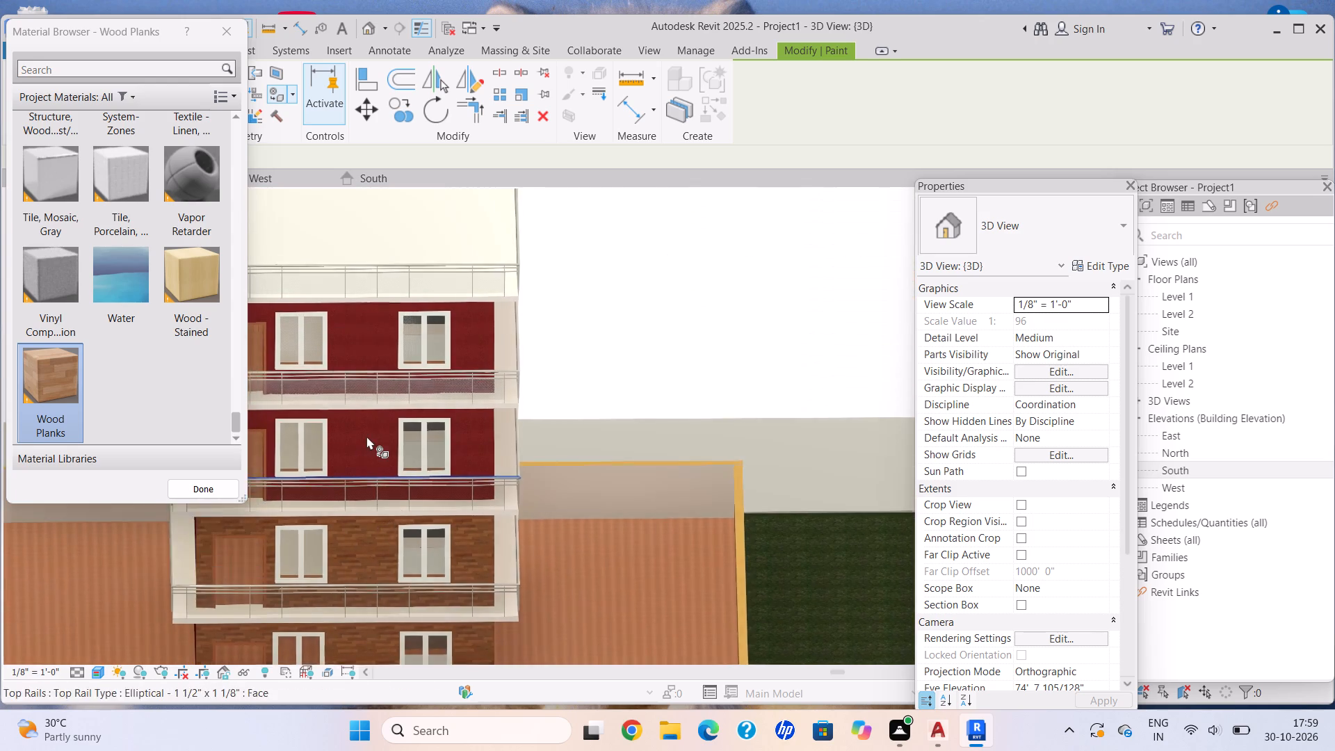
scroll(366, 436, "up", 4)
left_click(366, 449)
scroll(419, 385, "down", 1)
middle_click_drag(419, 385, 445, 455)
scroll(445, 455, "down", 1)
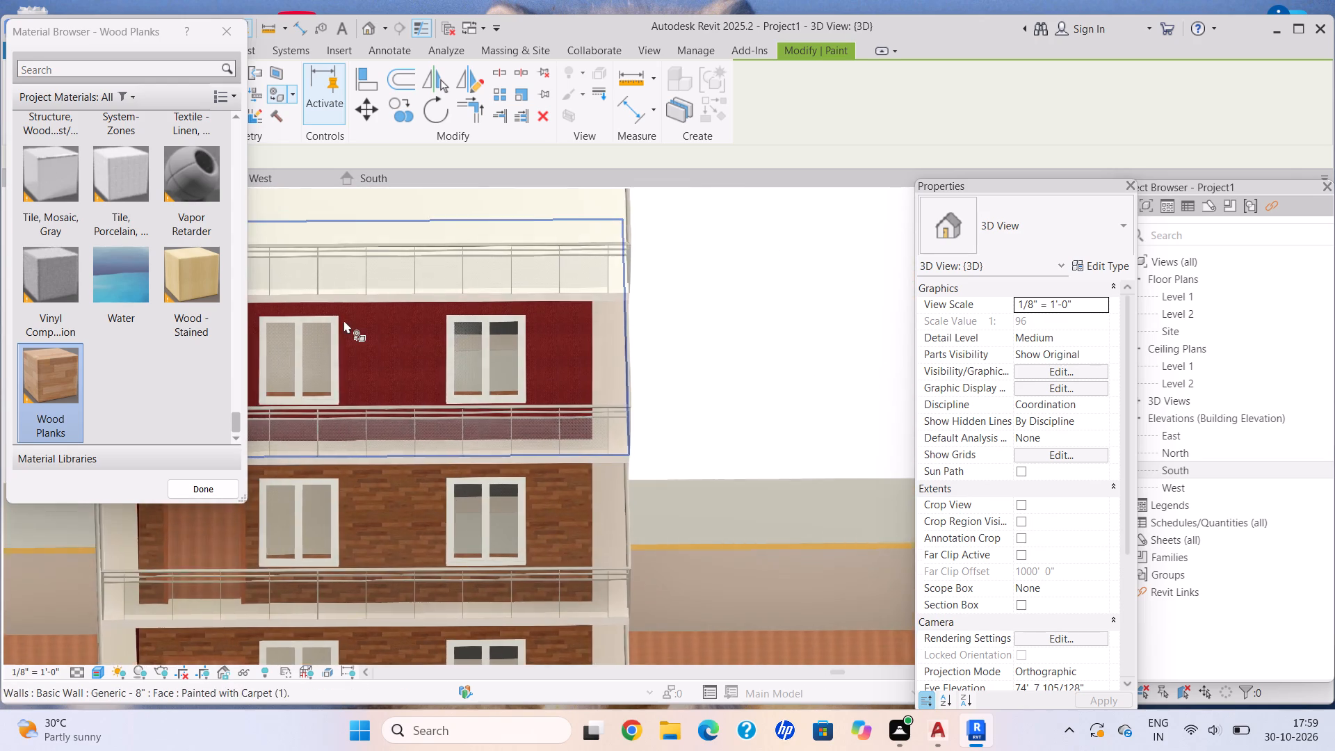
scroll(373, 355, "up", 5)
left_click(385, 362)
Paint the ground and second storey exterior walls on the side with one small window per floor with Wood Planks.
scroll(407, 424, "down", 3)
middle_click_drag(407, 424, 486, 321)
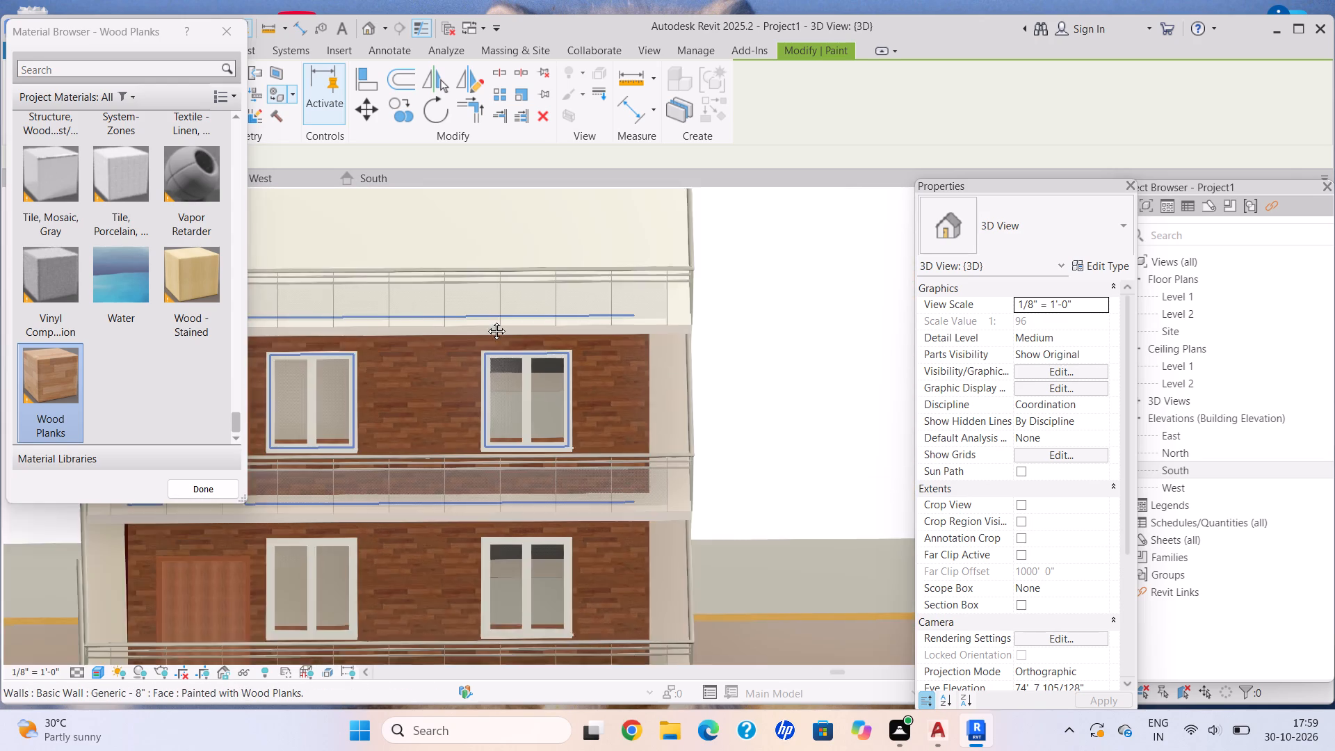
middle_click_drag(486, 321, 494, 314)
scroll(358, 372, "down", 7)
middle_click_drag(358, 521, 437, 391)
middle_click_drag(400, 389, 492, 293, "shift")
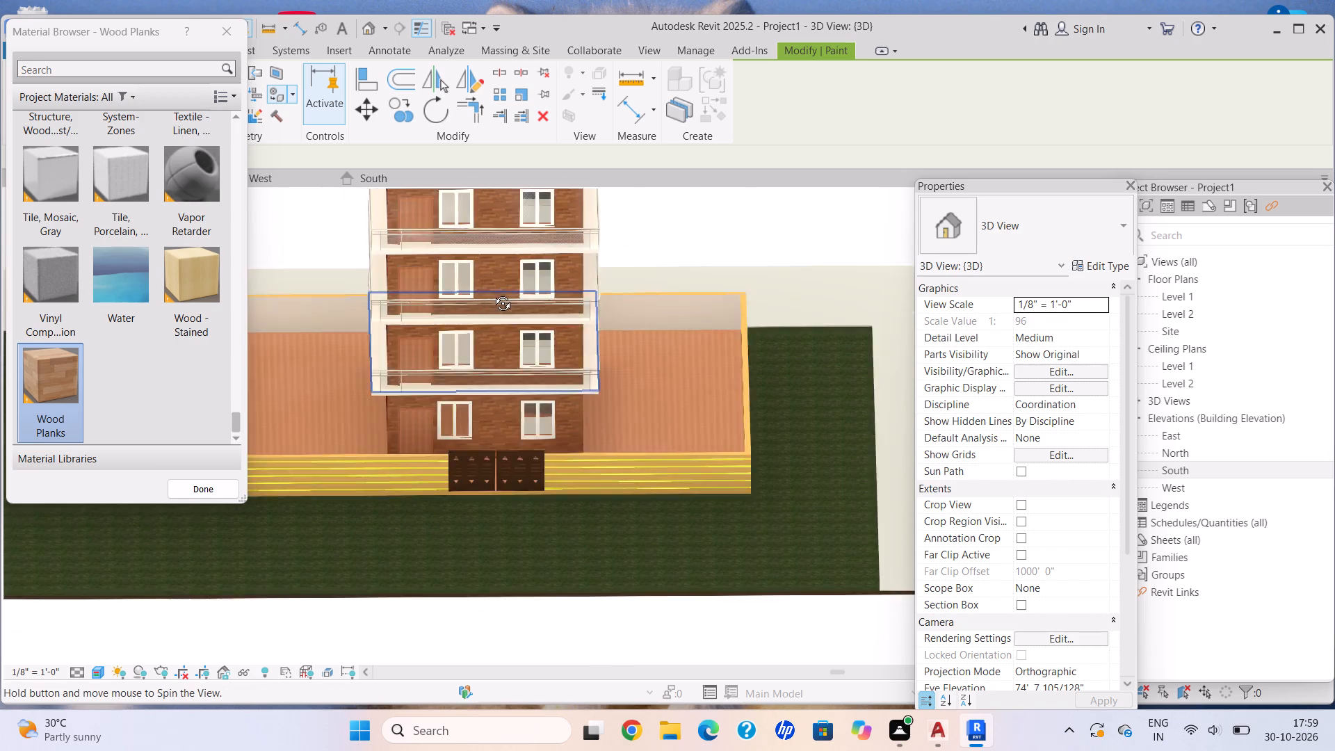
middle_click_drag(492, 293, 584, 332, "shift")
middle_click_drag(761, 483, 459, 373)
scroll(559, 475, "up", 2)
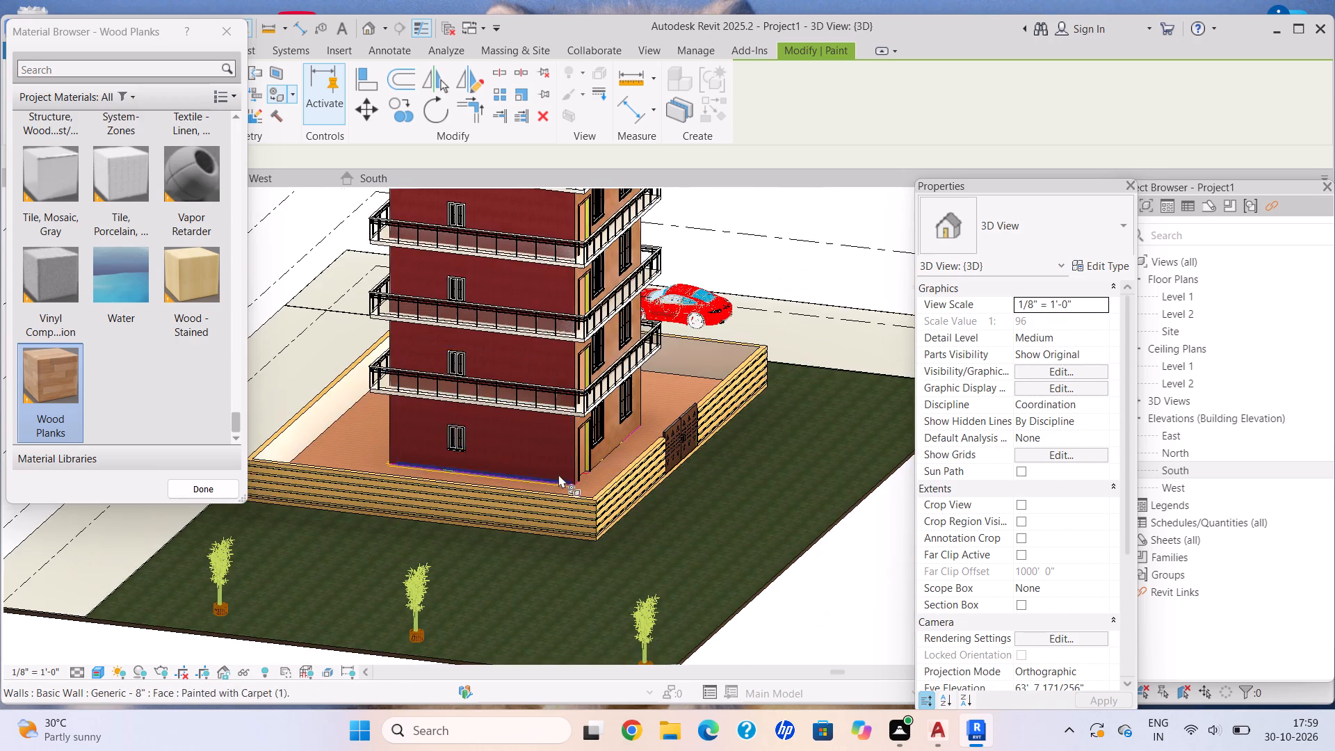
scroll(558, 474, "up", 7)
scroll(536, 387, "up", 5)
left_click(537, 383)
scroll(541, 383, "down", 8)
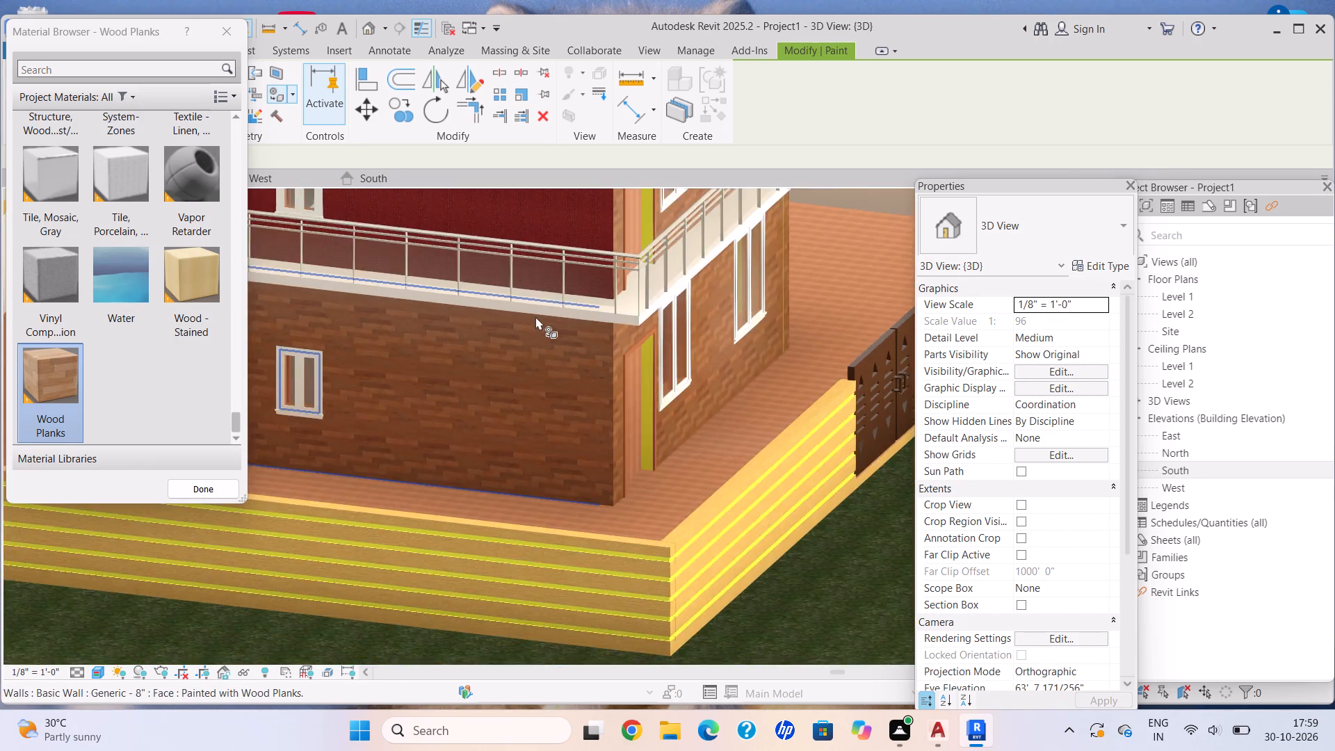
scroll(535, 316, "down", 1)
middle_click_drag(535, 316, 452, 577)
scroll(491, 469, "up", 6)
left_click(487, 473)
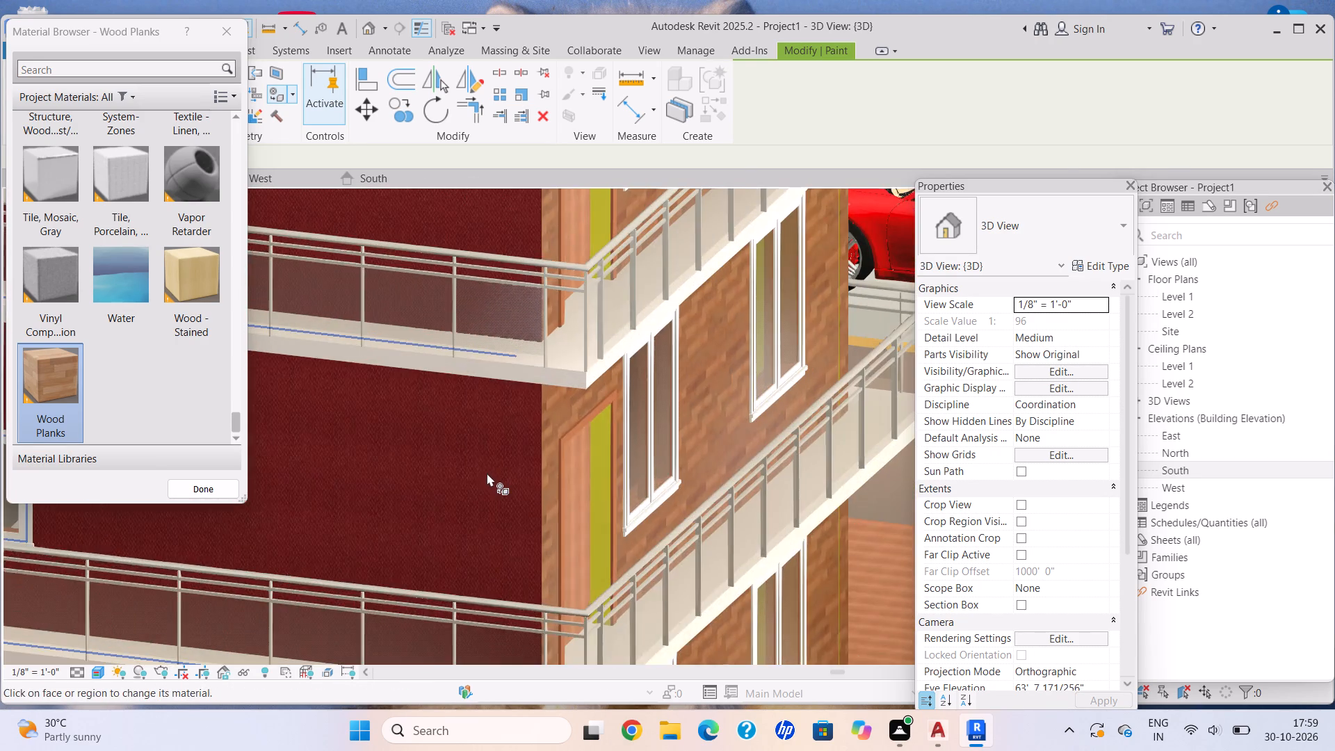
Paint the third and top storey exterior walls on that same side with Wood Planks.
scroll(494, 469, "down", 6)
middle_click_drag(497, 360, 497, 458)
middle_click_drag(492, 473, 472, 544)
scroll(462, 492, "up", 6)
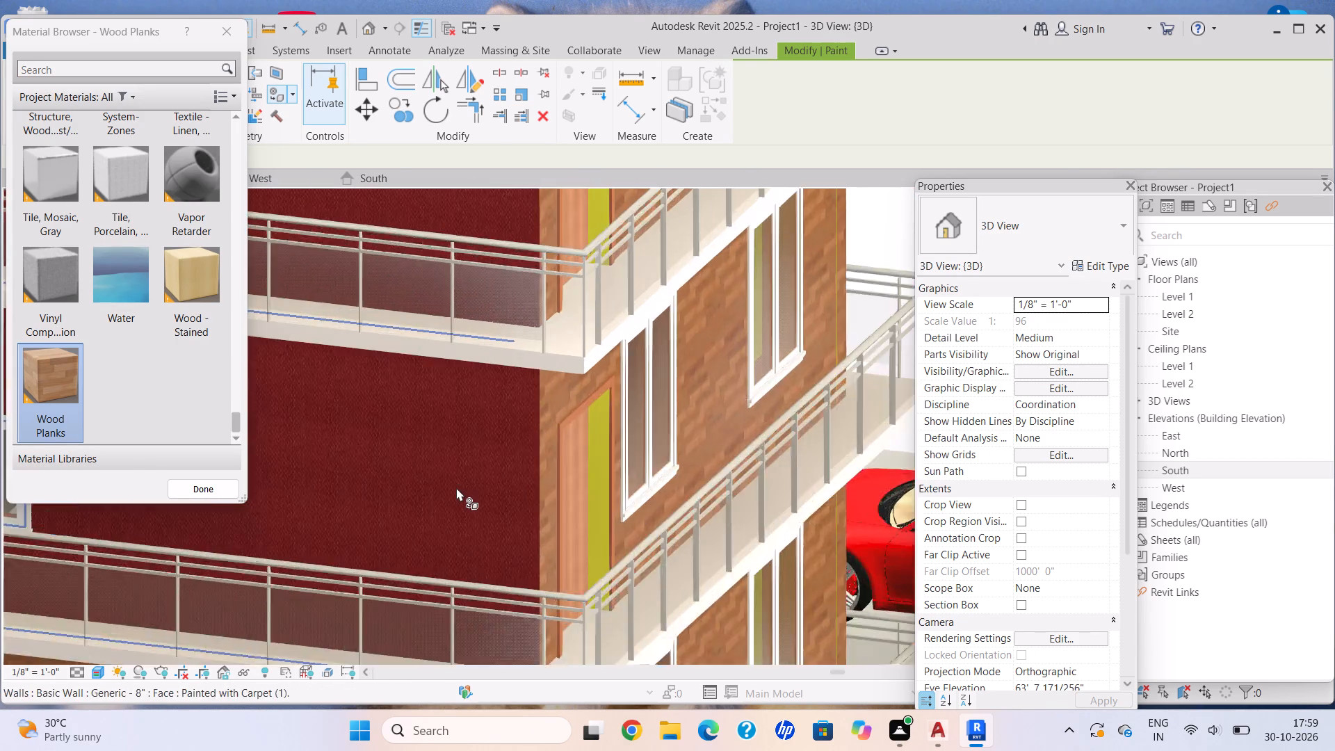
left_click(456, 487)
scroll(463, 330, "down", 4)
middle_click_drag(464, 330, 448, 638)
left_click(461, 513)
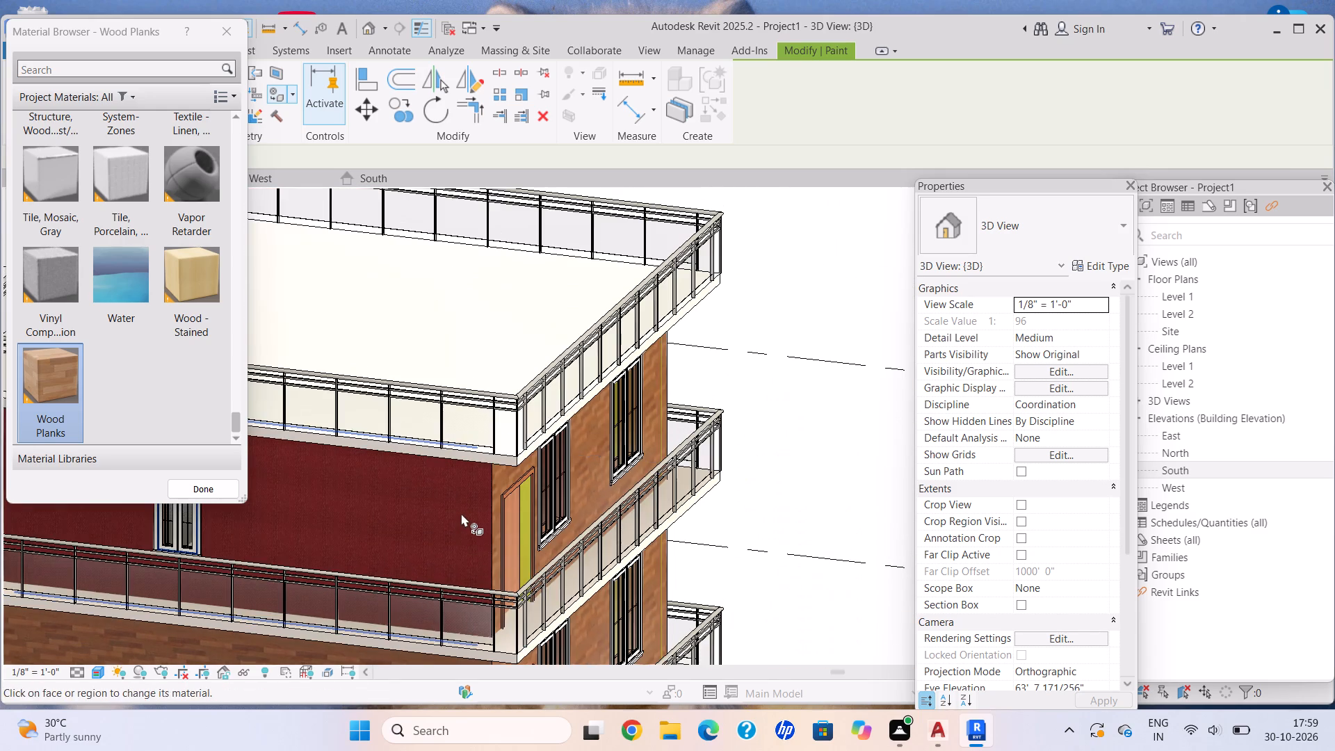
Paint the rear exterior walls of the second and ground storeys, around the bedroom windows, with Wood Planks.
scroll(445, 433, "down", 11)
middle_click_drag(337, 487, 546, 497, "shift")
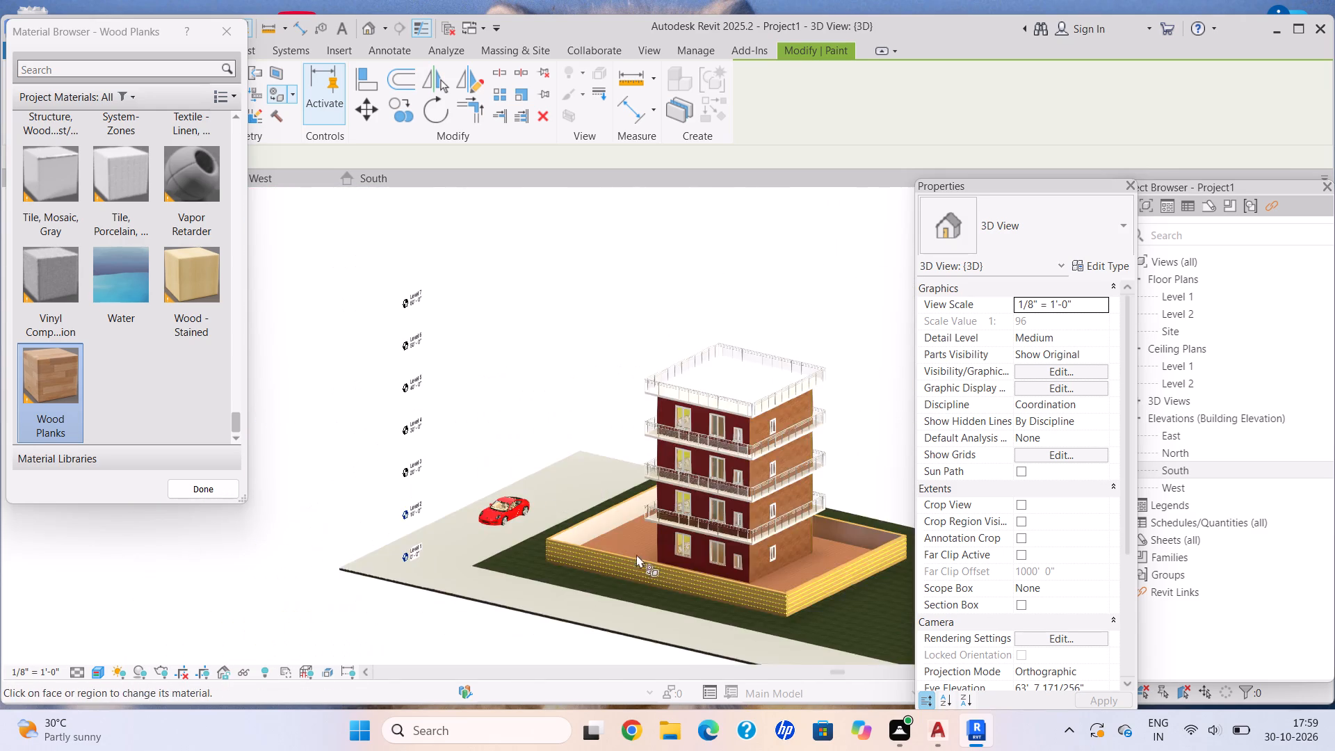
scroll(718, 549, "up", 11)
left_click(788, 529)
scroll(753, 380, "up", 1)
middle_click_drag(747, 387, 683, 449)
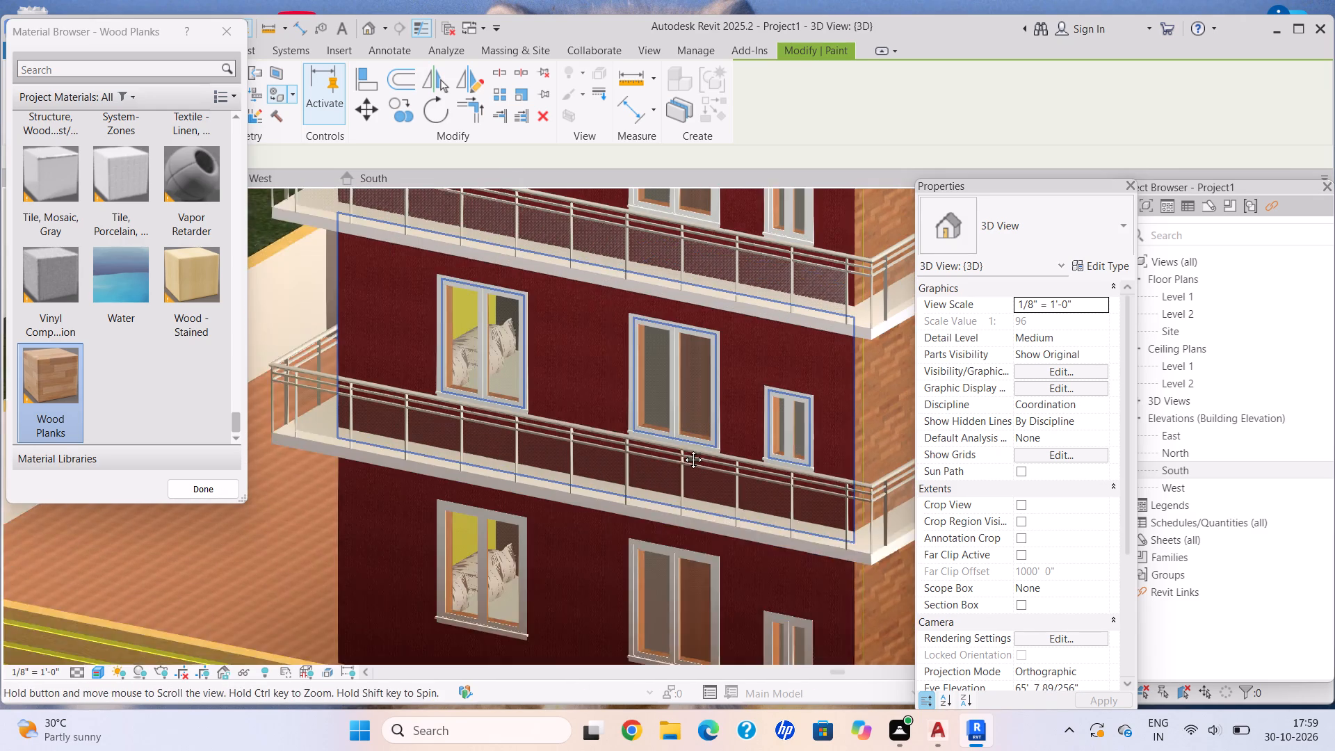
middle_click_drag(683, 449, 674, 453)
left_click(710, 423)
middle_click_drag(702, 469, 627, 367)
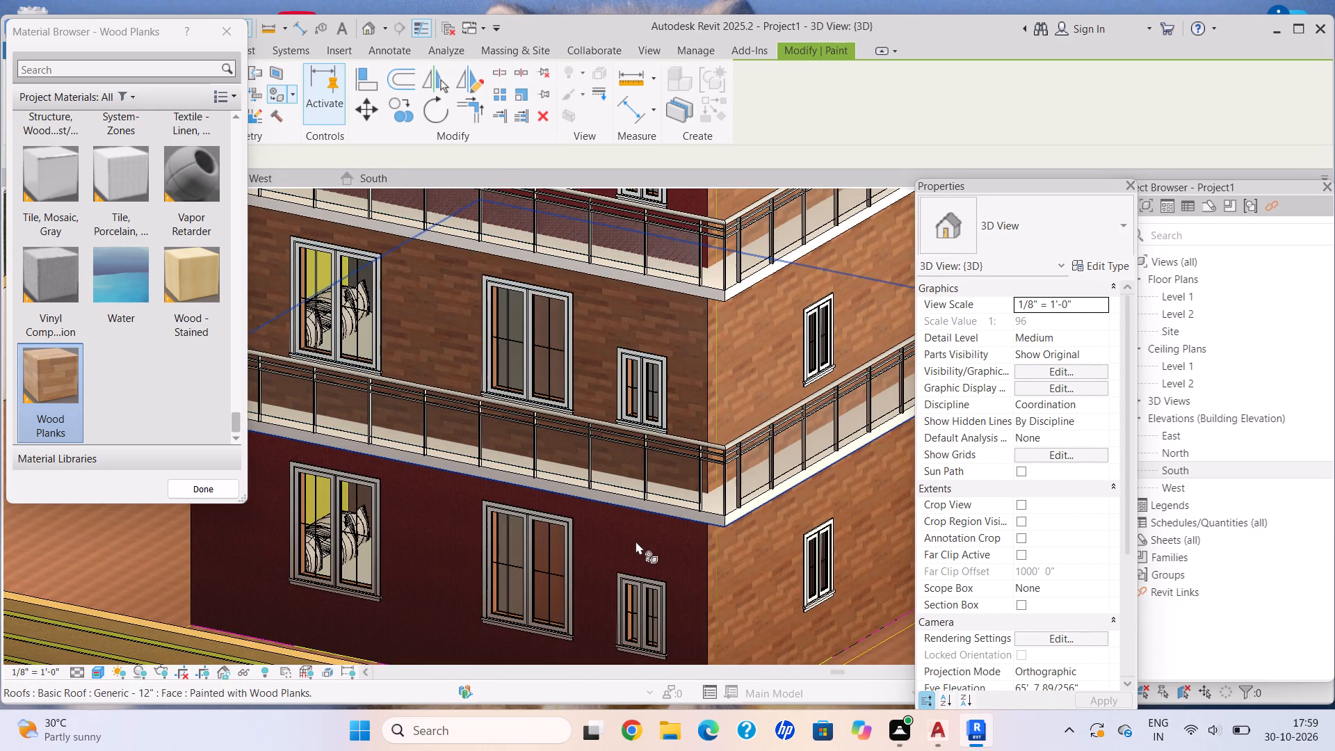
left_click(630, 546)
Paint the rear exterior walls of the third and top storeys, around the bedroom windows, with Wood Planks.
scroll(631, 334, "down", 3)
middle_click_drag(628, 338, 578, 527)
middle_click_drag(576, 540, 566, 581)
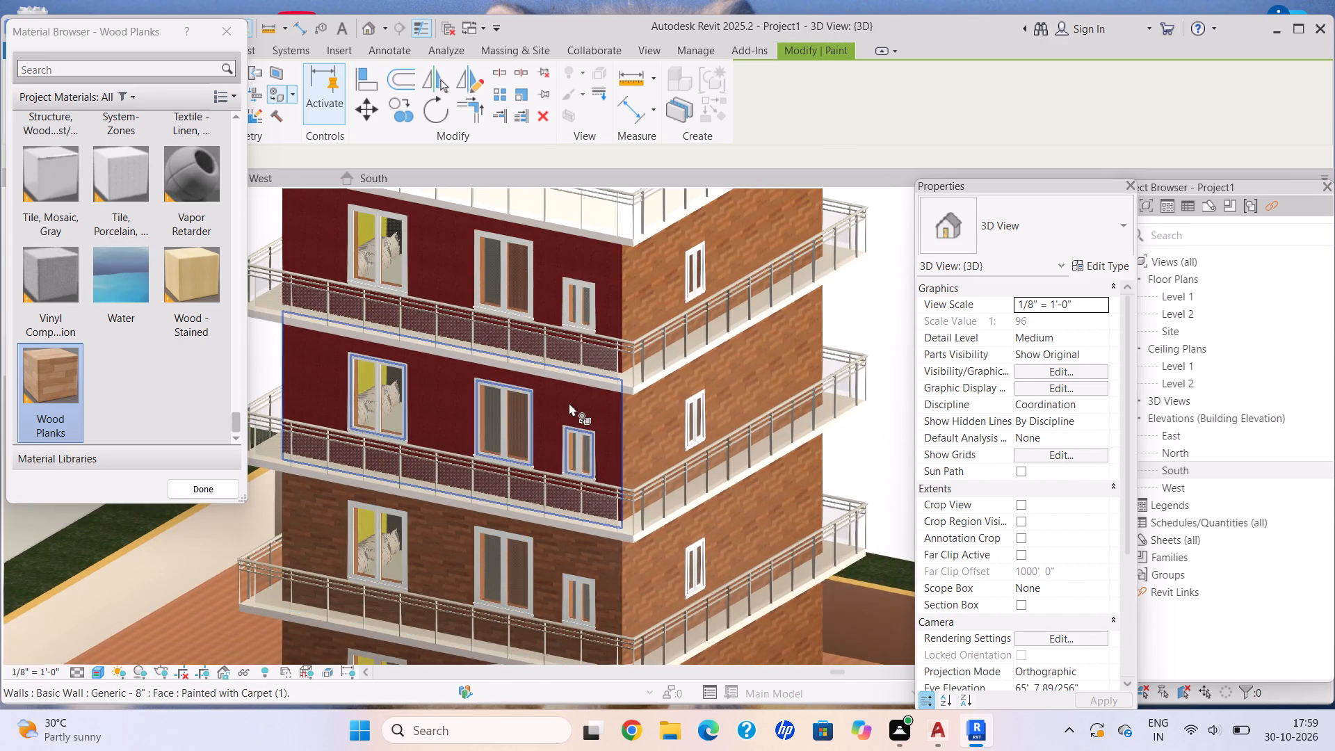
scroll(569, 401, "up", 5)
left_click(566, 395)
scroll(607, 312, "down", 1)
middle_click_drag(594, 328, 457, 529)
scroll(505, 342, "up", 5)
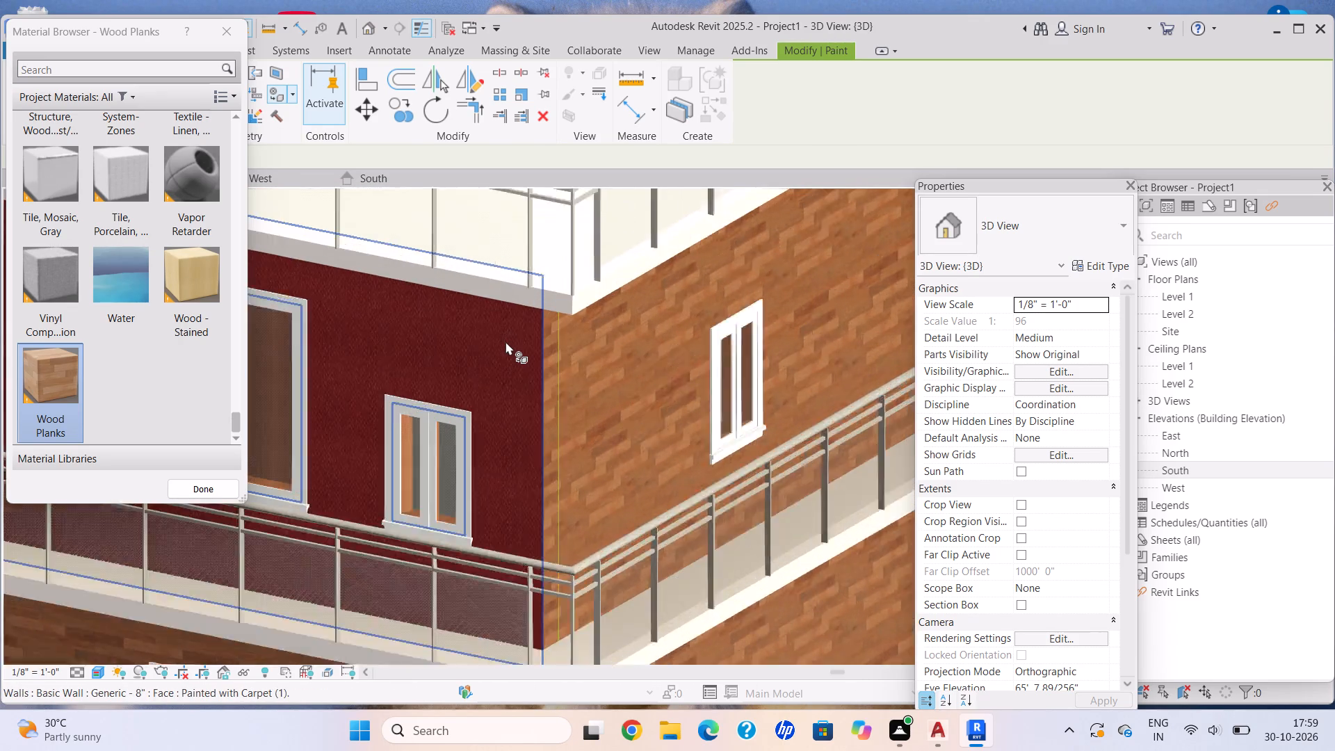
left_click(505, 341)
scroll(489, 332, "down", 18)
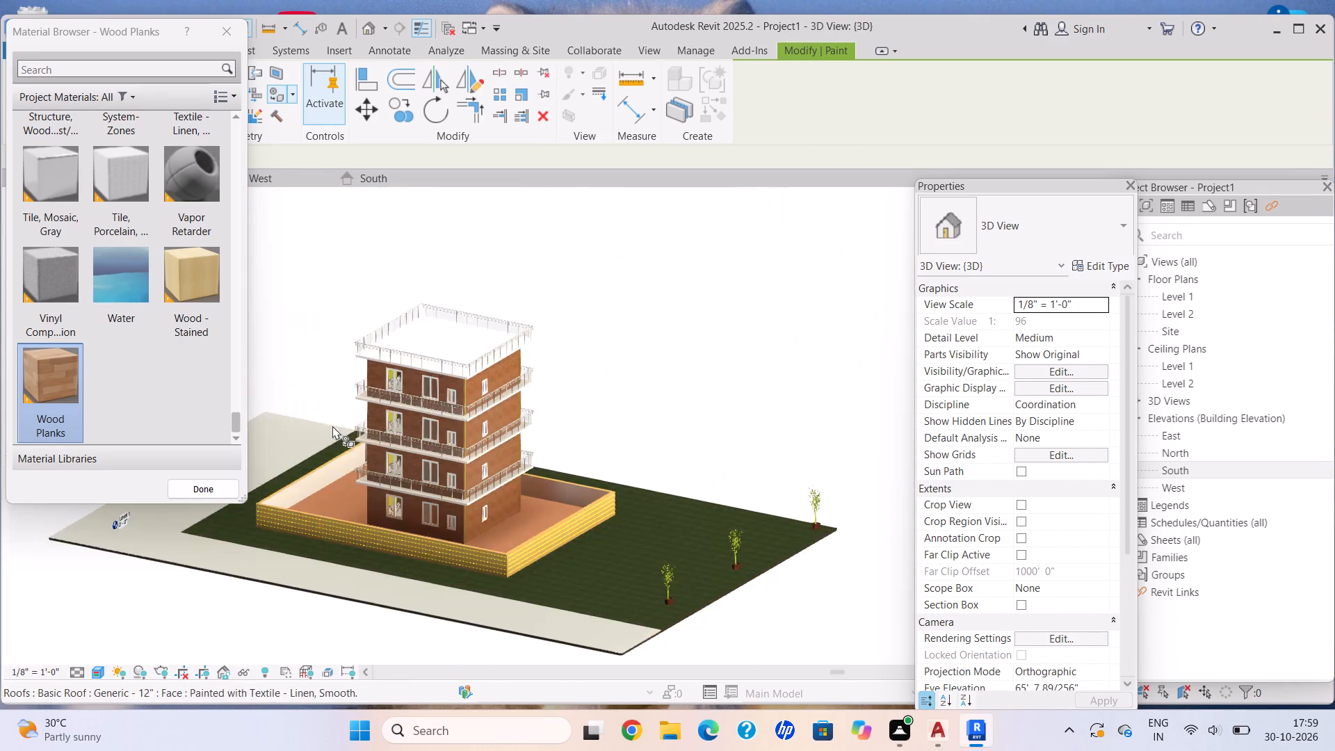
Paint the second and ground storey exterior walls on the windowless side of the building with Wood Planks.
middle_click_drag(331, 410, 496, 405, "shift")
scroll(525, 403, "up", 15)
middle_click_drag(323, 365, 325, 367)
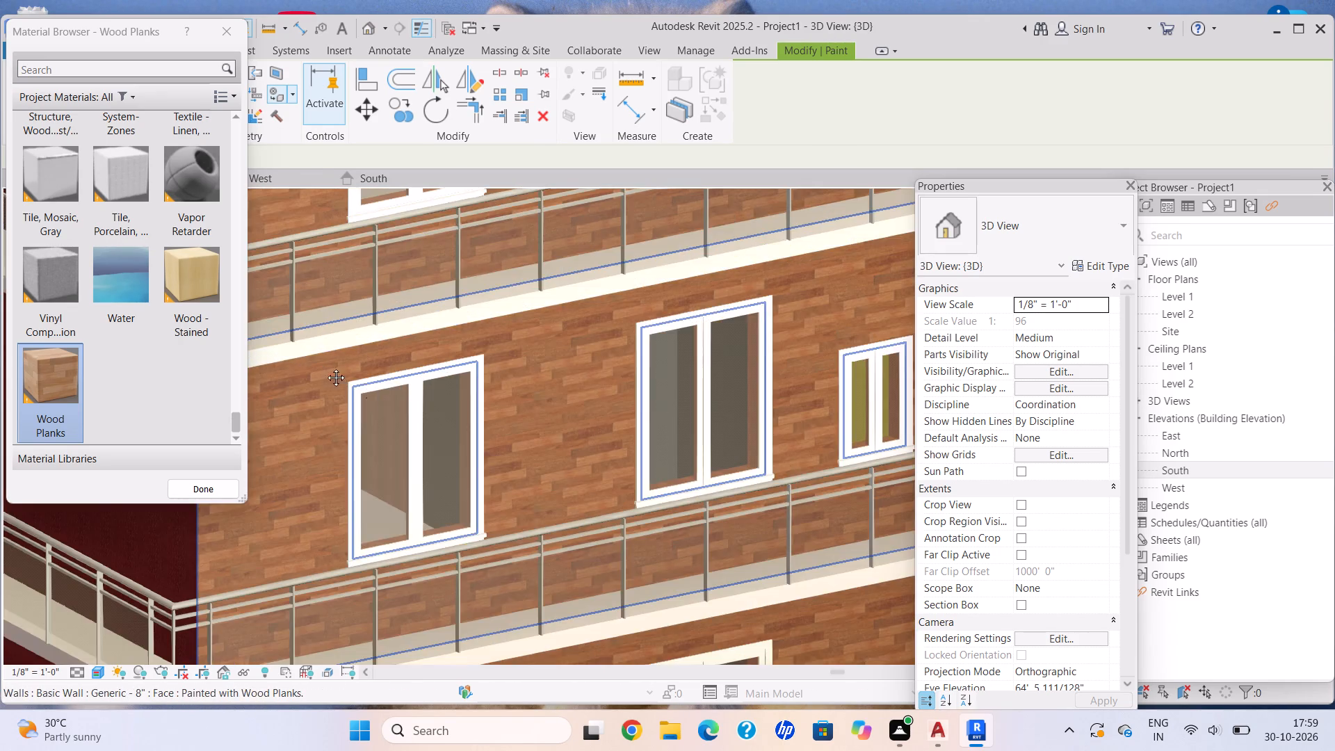
middle_click_drag(325, 367, 501, 452)
middle_click_drag(371, 435, 469, 453)
scroll(420, 487, "up", 5)
left_click(419, 499)
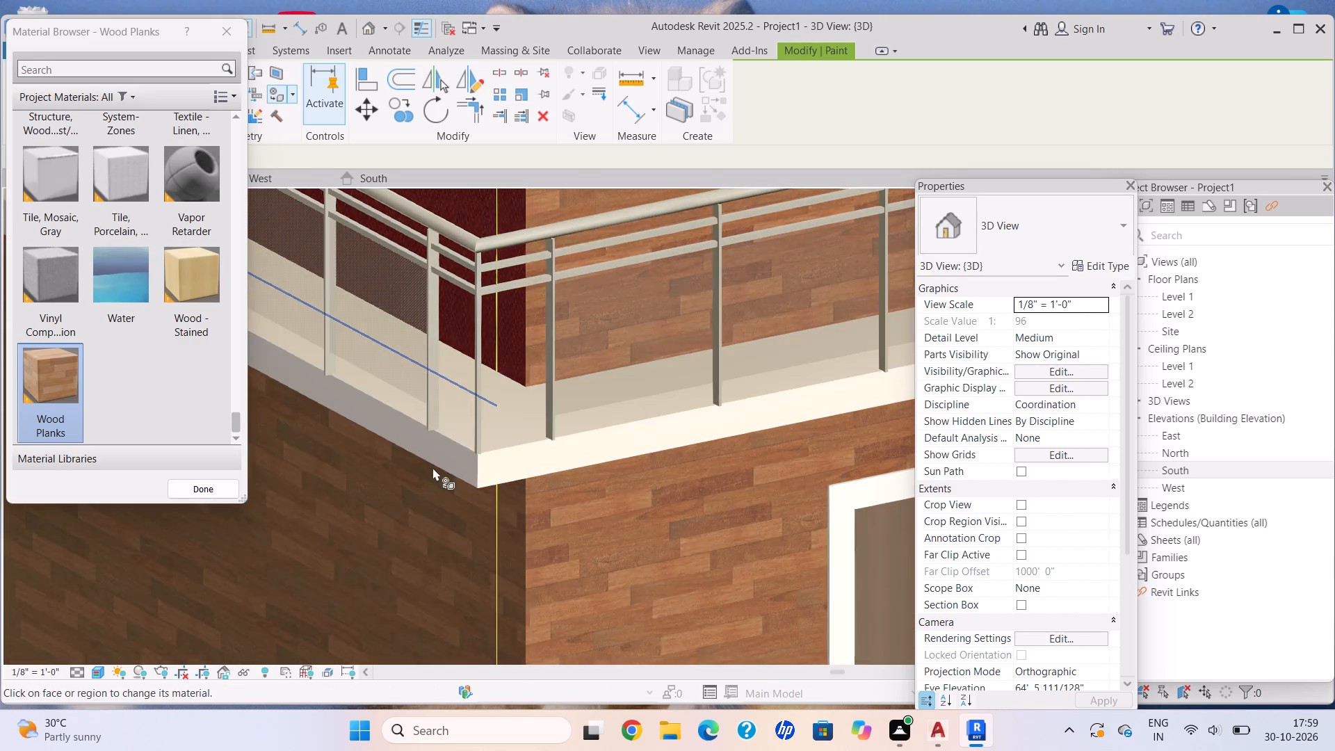
scroll(432, 467, "down", 9)
middle_click_drag(444, 437, 551, 358)
middle_click_drag(508, 522, 510, 476)
scroll(467, 515, "up", 4)
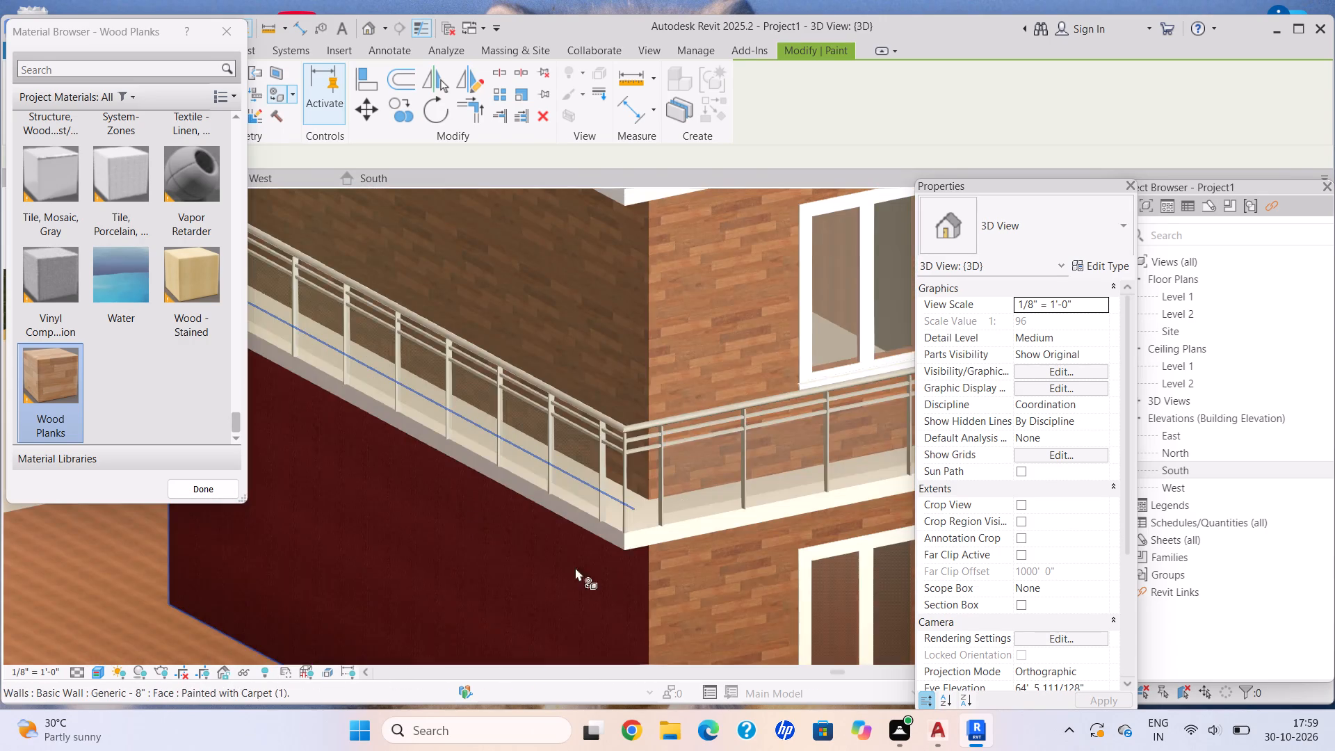
left_click(585, 572)
Paint the third and top storey exterior walls on the windowless side with Wood Planks and finish painting.
scroll(587, 570, "down", 12)
middle_click_drag(552, 426, 510, 561)
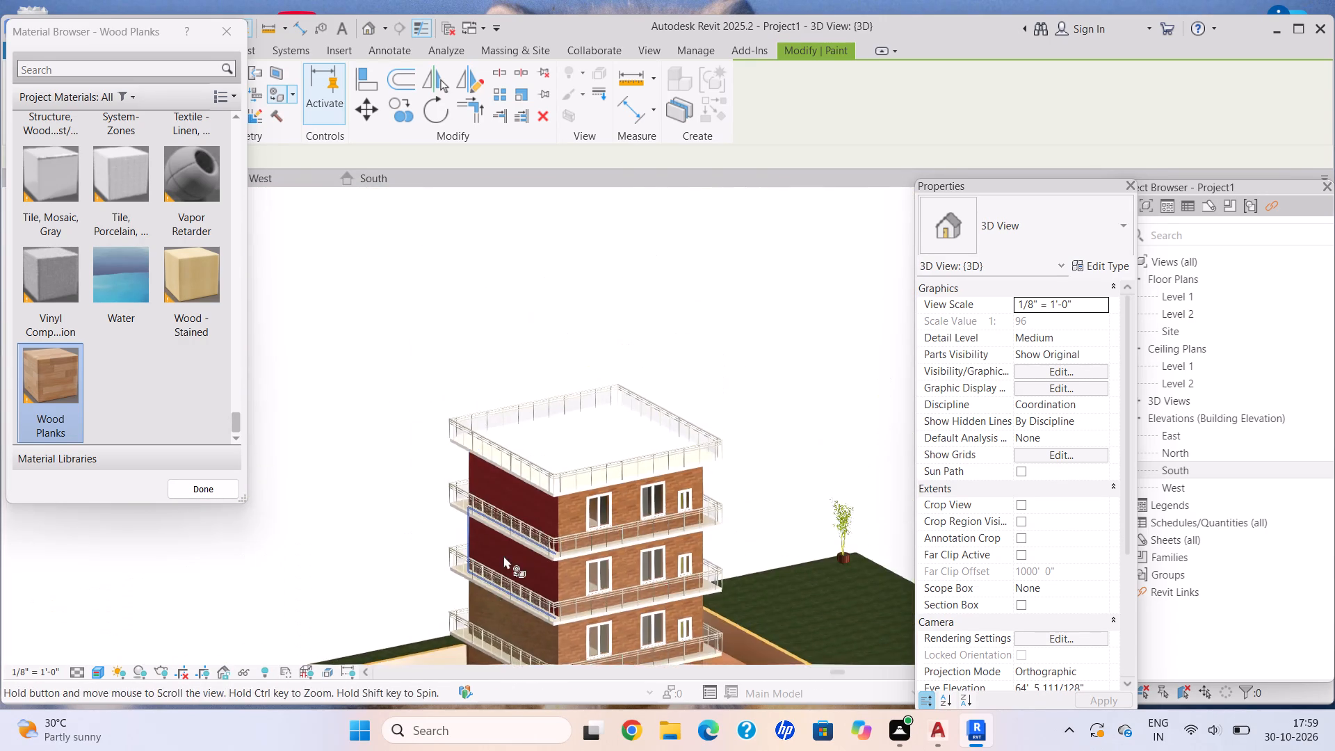
scroll(516, 526, "up", 9)
left_click(446, 581)
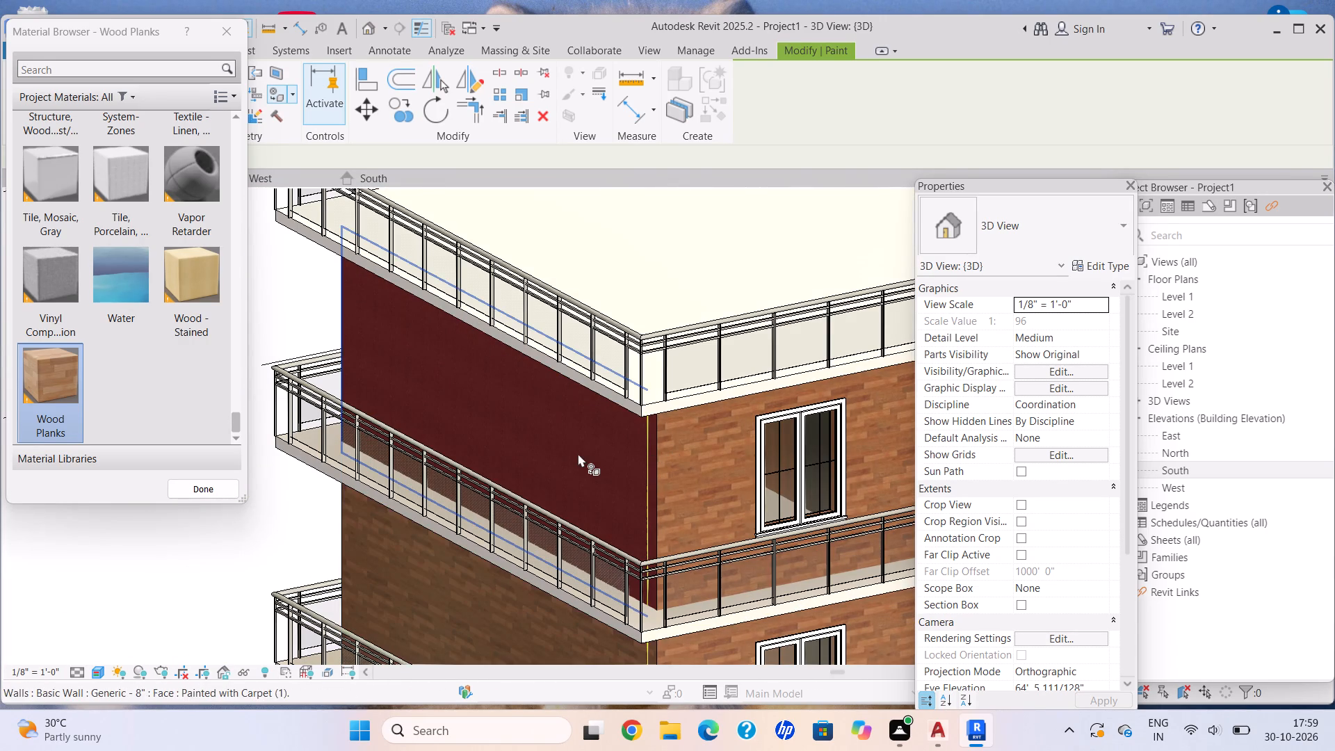
left_click(578, 453)
scroll(594, 447, "down", 5)
middle_click(594, 446)
middle_click_drag(504, 417, 479, 411)
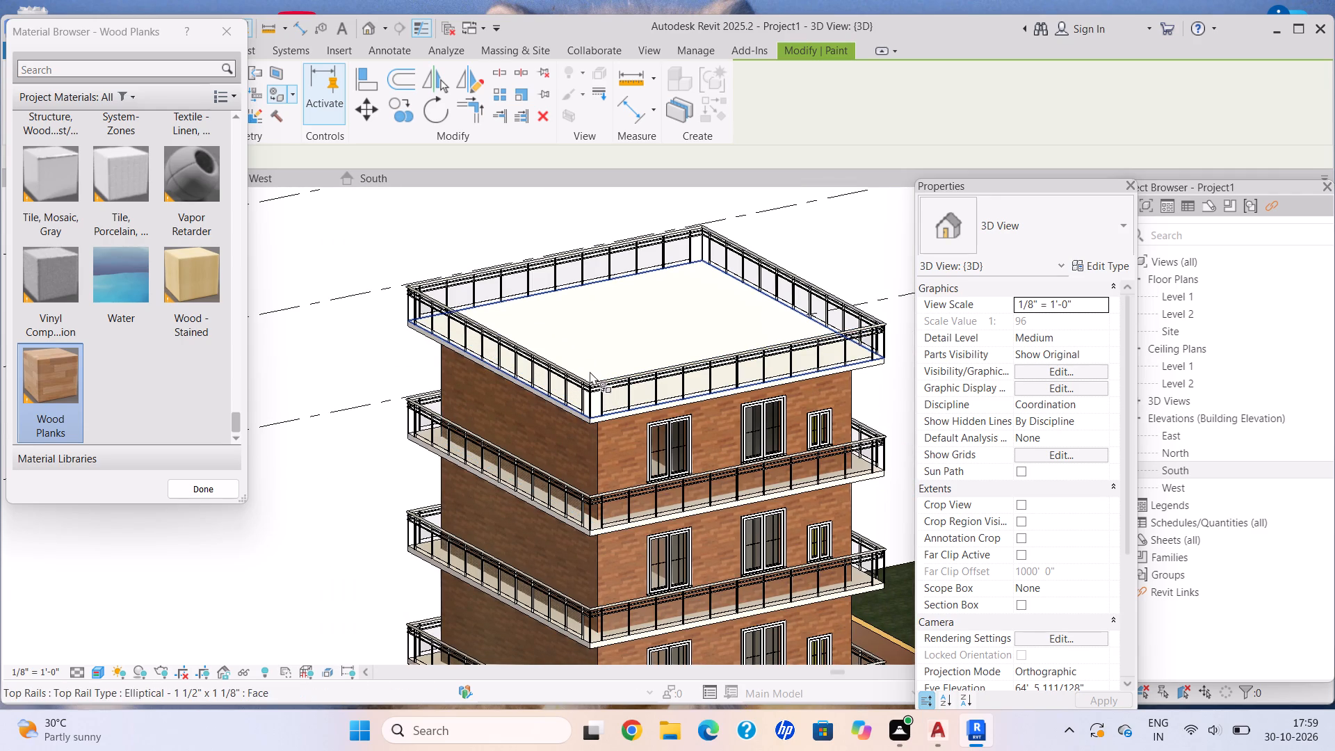
key("Escape")
key("Escape")
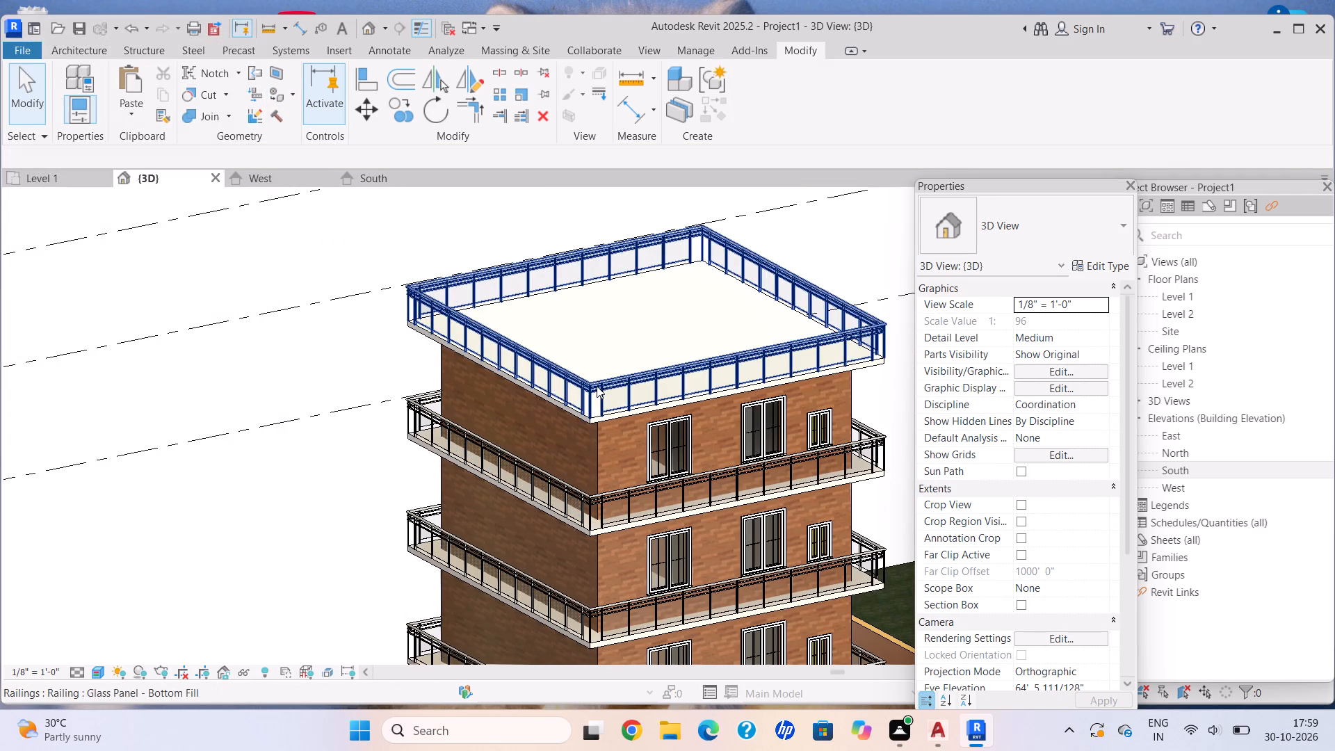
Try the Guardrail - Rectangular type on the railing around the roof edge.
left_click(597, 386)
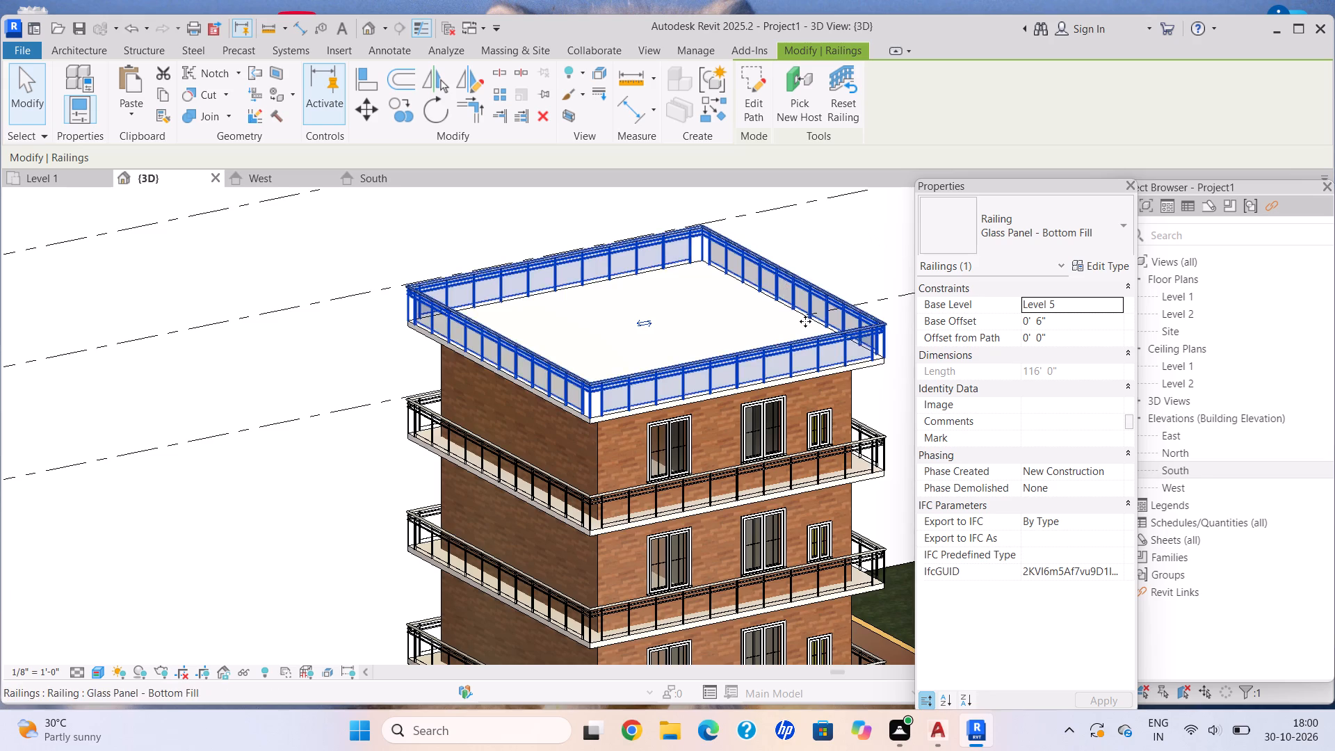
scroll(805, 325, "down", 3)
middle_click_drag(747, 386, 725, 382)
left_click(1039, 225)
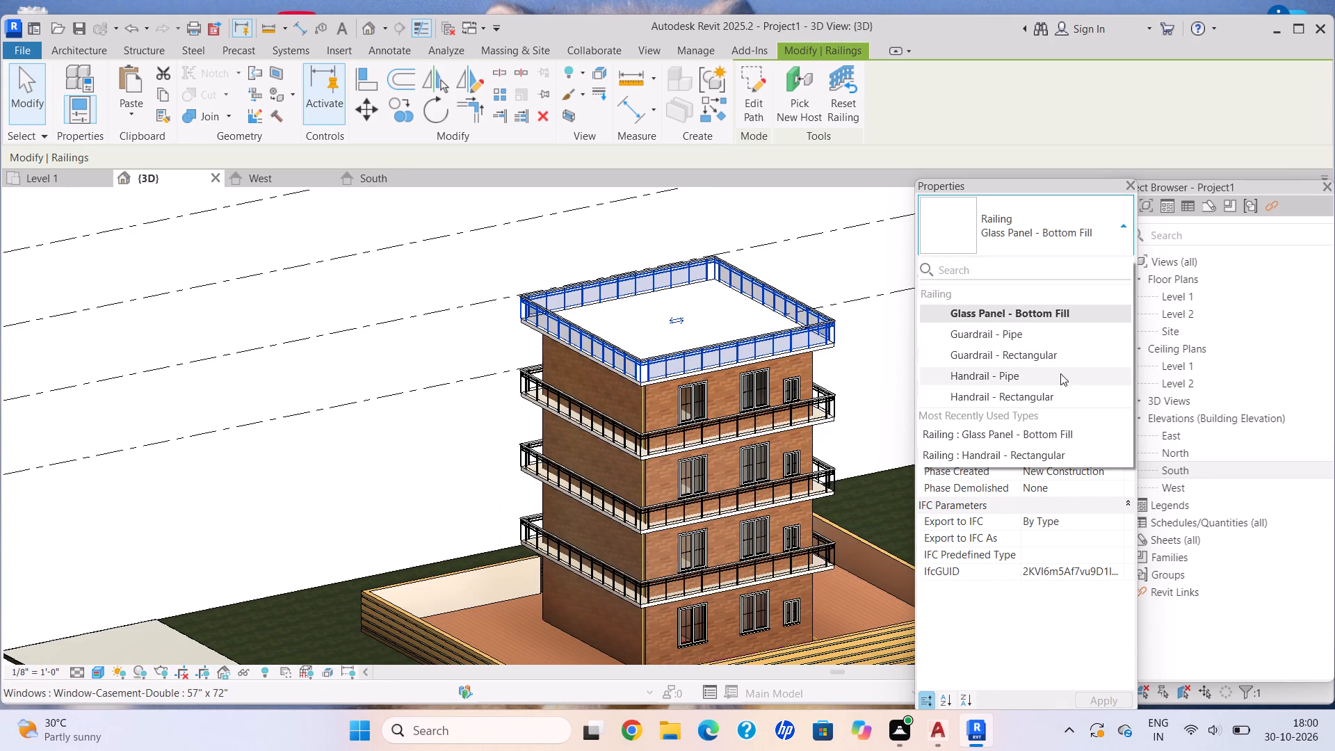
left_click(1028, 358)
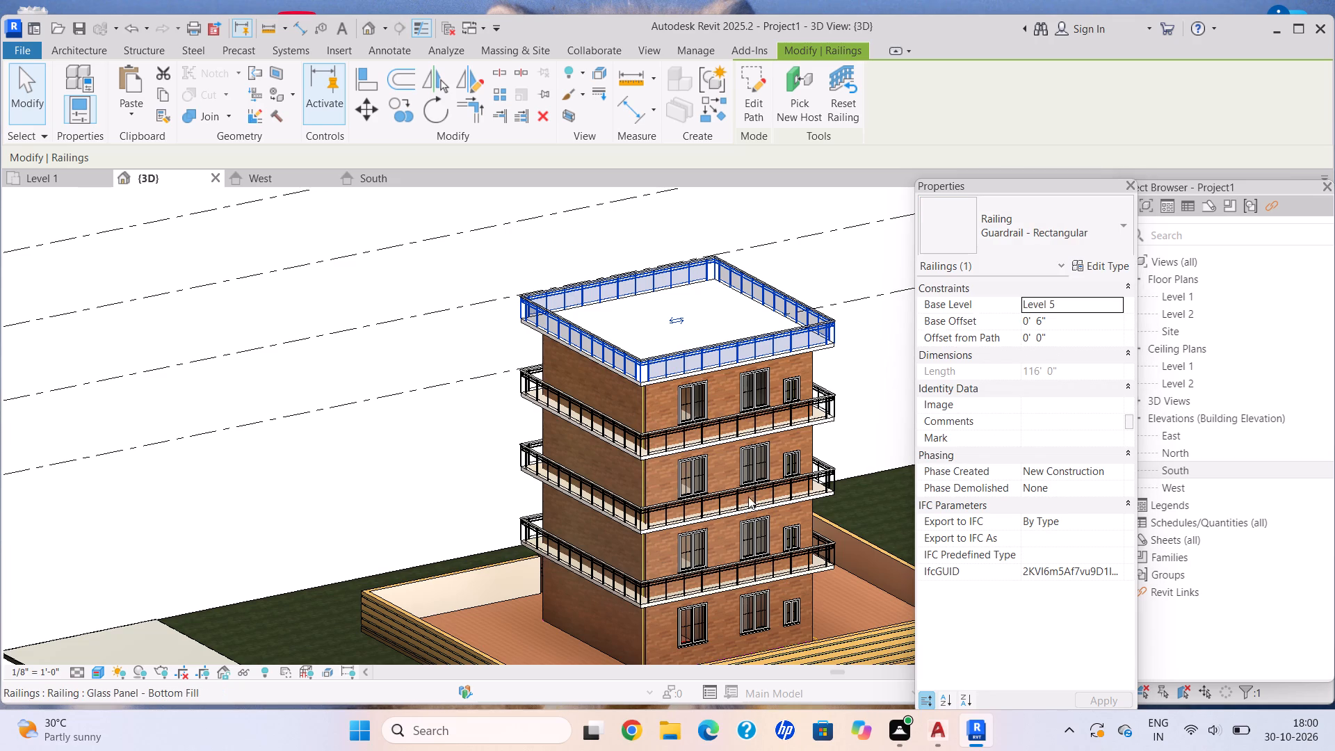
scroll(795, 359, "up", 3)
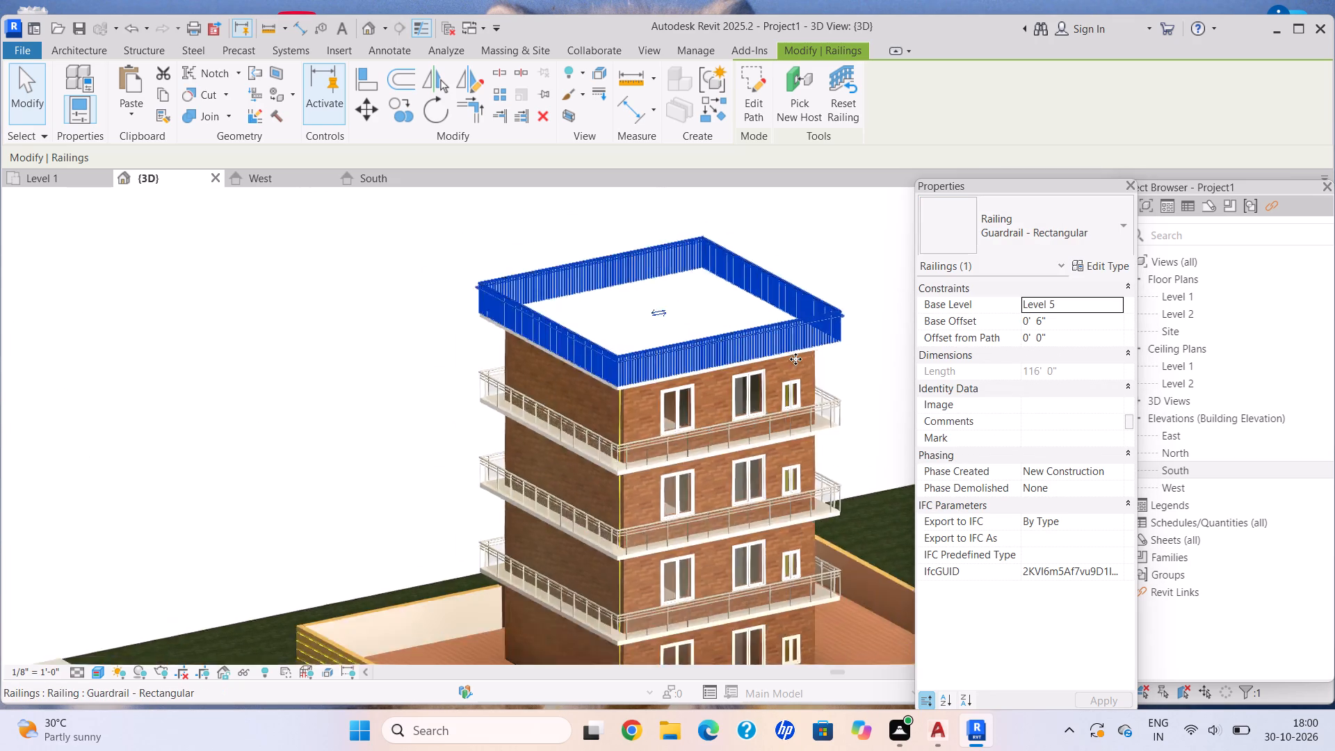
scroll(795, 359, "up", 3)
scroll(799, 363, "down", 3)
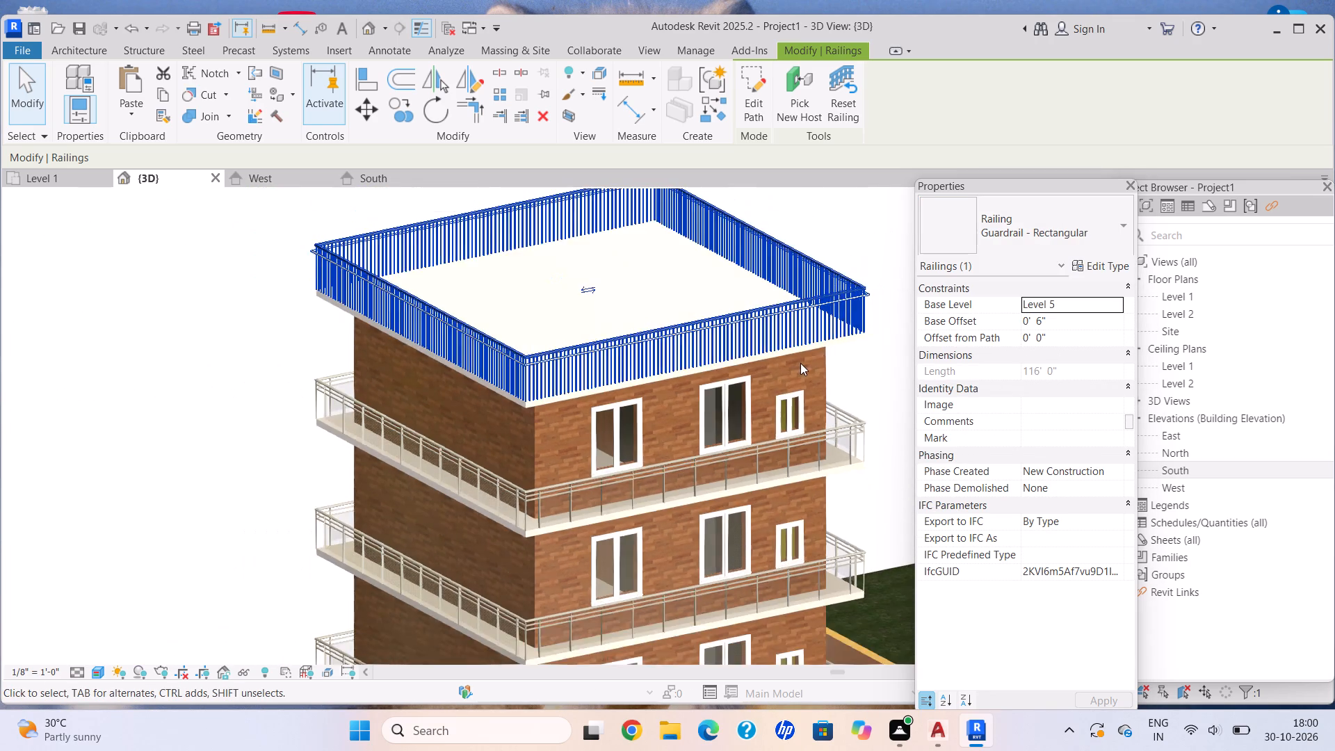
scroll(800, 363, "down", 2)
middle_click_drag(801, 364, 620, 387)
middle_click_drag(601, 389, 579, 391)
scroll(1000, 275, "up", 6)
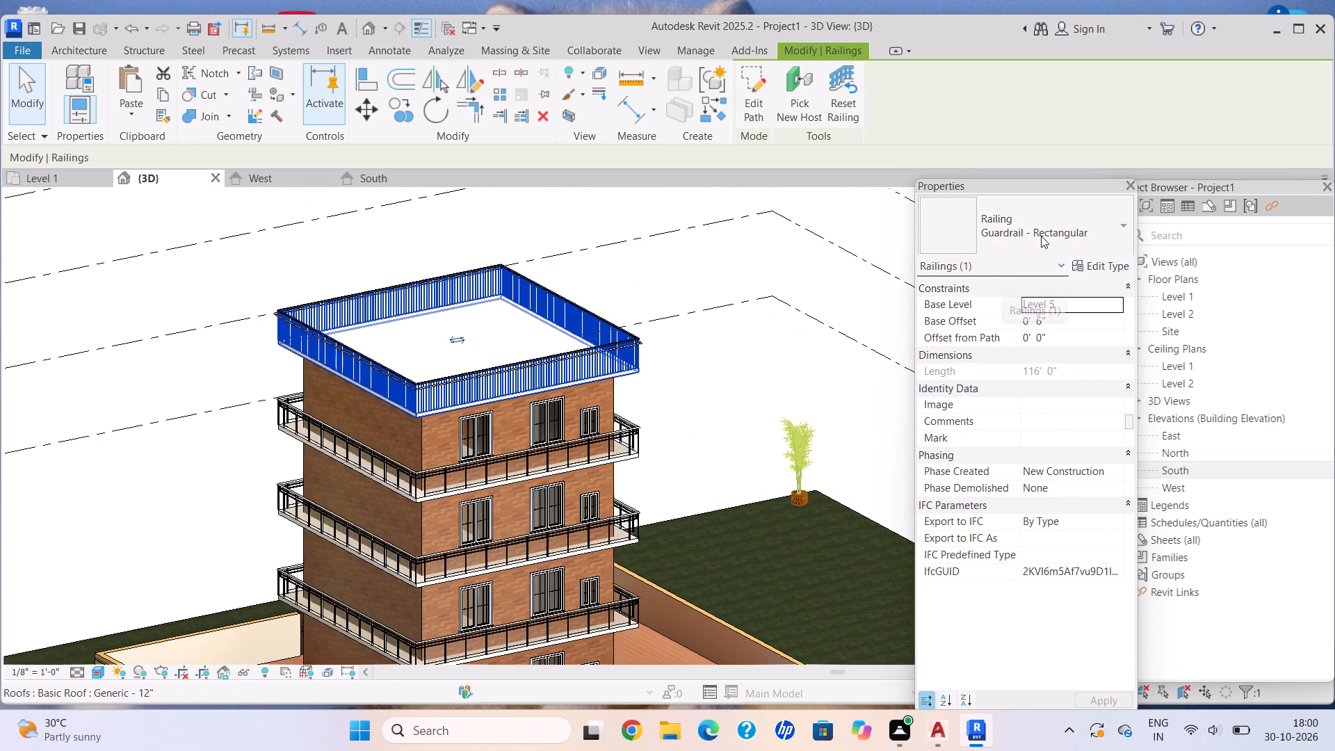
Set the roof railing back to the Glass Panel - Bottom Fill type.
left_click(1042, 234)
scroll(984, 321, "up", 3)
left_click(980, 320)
Examine the roof railing, the balconies and the painted exterior walls down to the compound level.
middle_click_drag(455, 538, 556, 514)
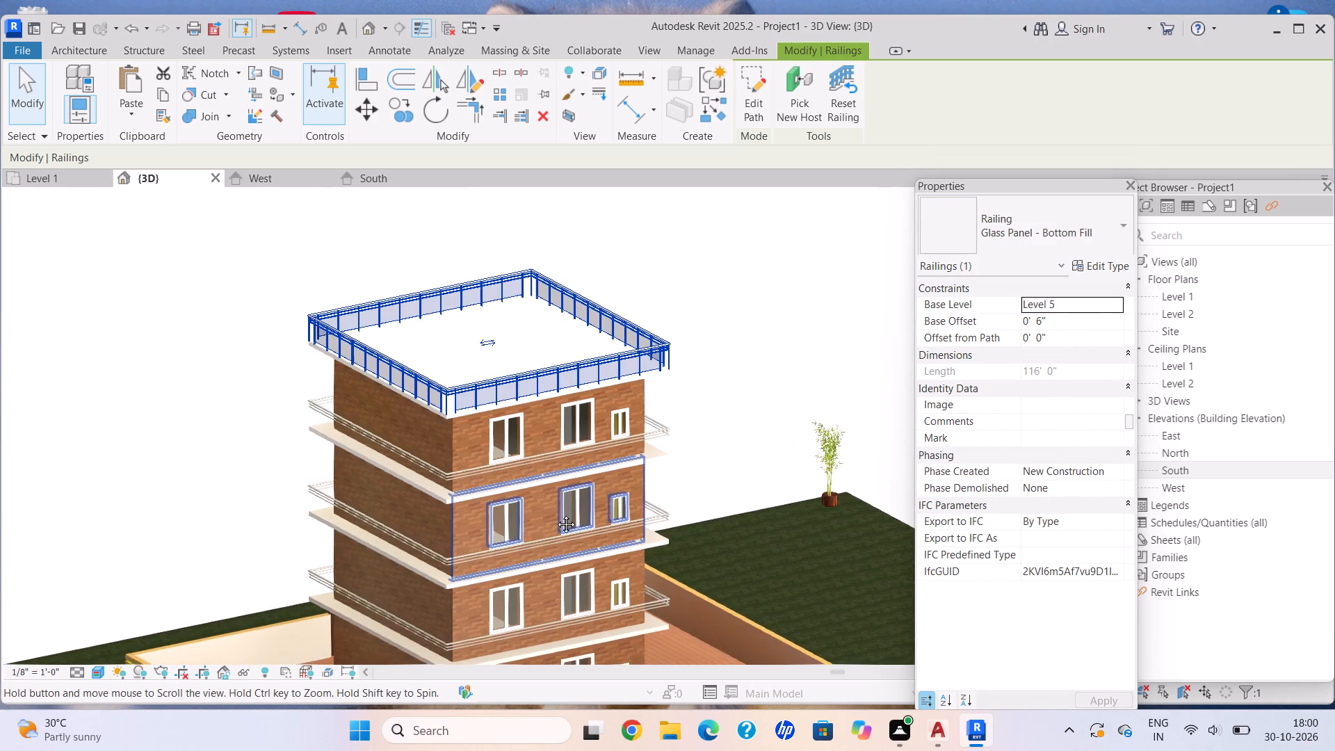
middle_click_drag(556, 514, 559, 512)
scroll(613, 601, "up", 3)
scroll(613, 601, "down", 3)
middle_click_drag(609, 599, 565, 535)
scroll(573, 535, "down", 1)
middle_click_drag(589, 565, 596, 579)
middle_click_drag(604, 608, 608, 563)
scroll(604, 558, "up", 2)
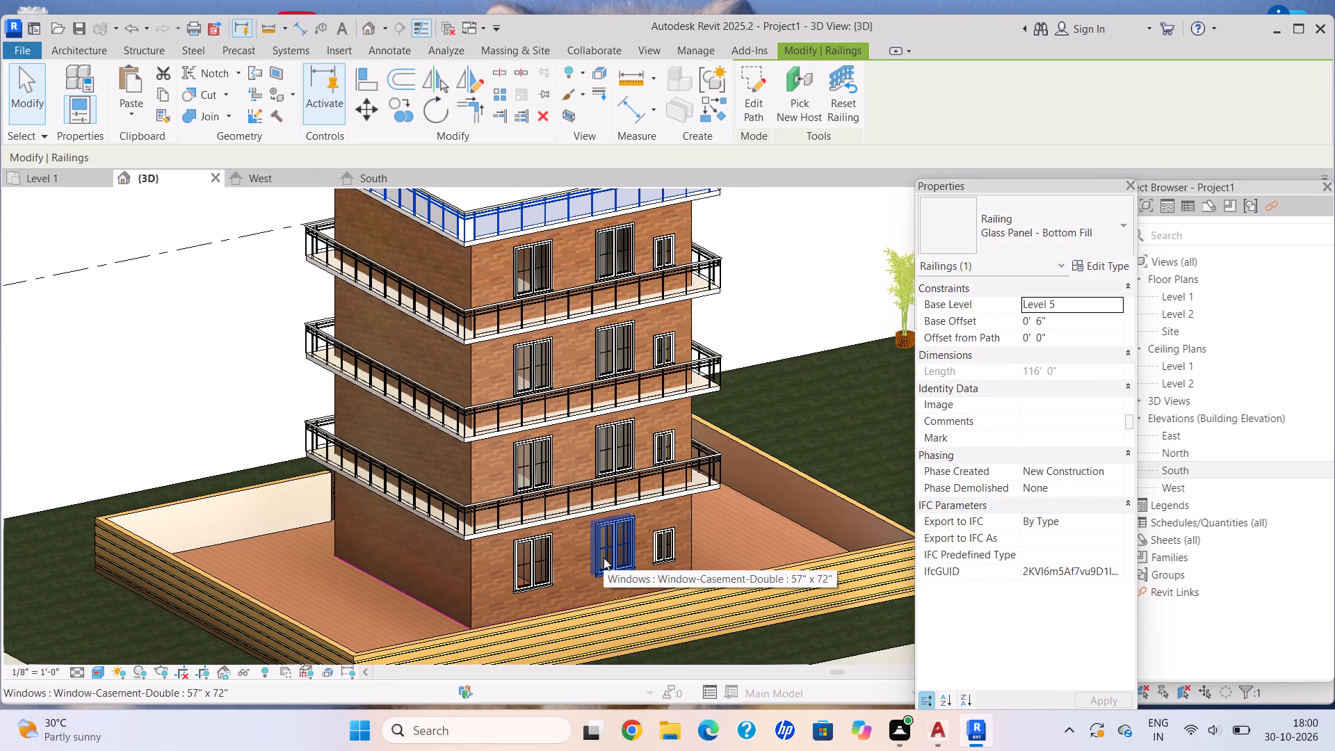
scroll(744, 465, "up", 1)
middle_click_drag(747, 465, 752, 508)
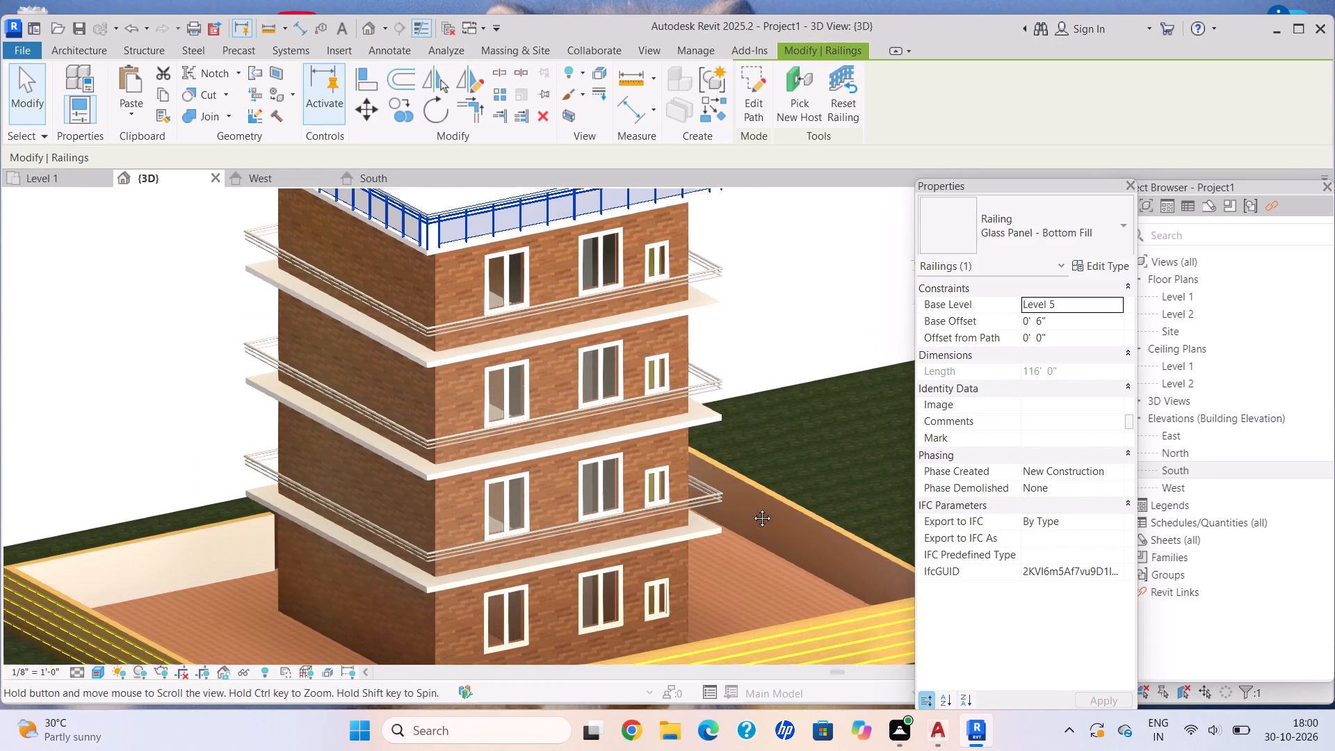
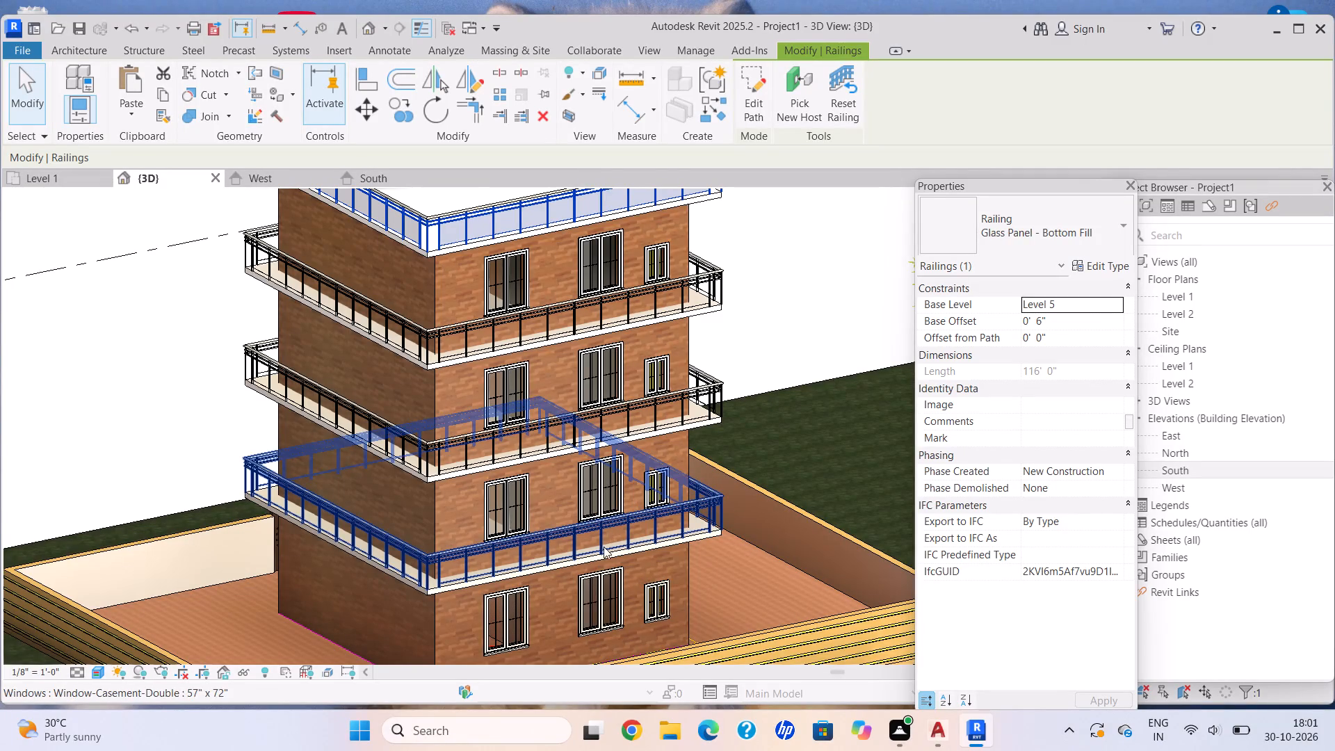
Examine the whole building from the windowed side and the compound wall's top and banded face up close.
scroll(668, 333, "down", 2)
middle_click_drag(667, 359, 571, 383, "shift")
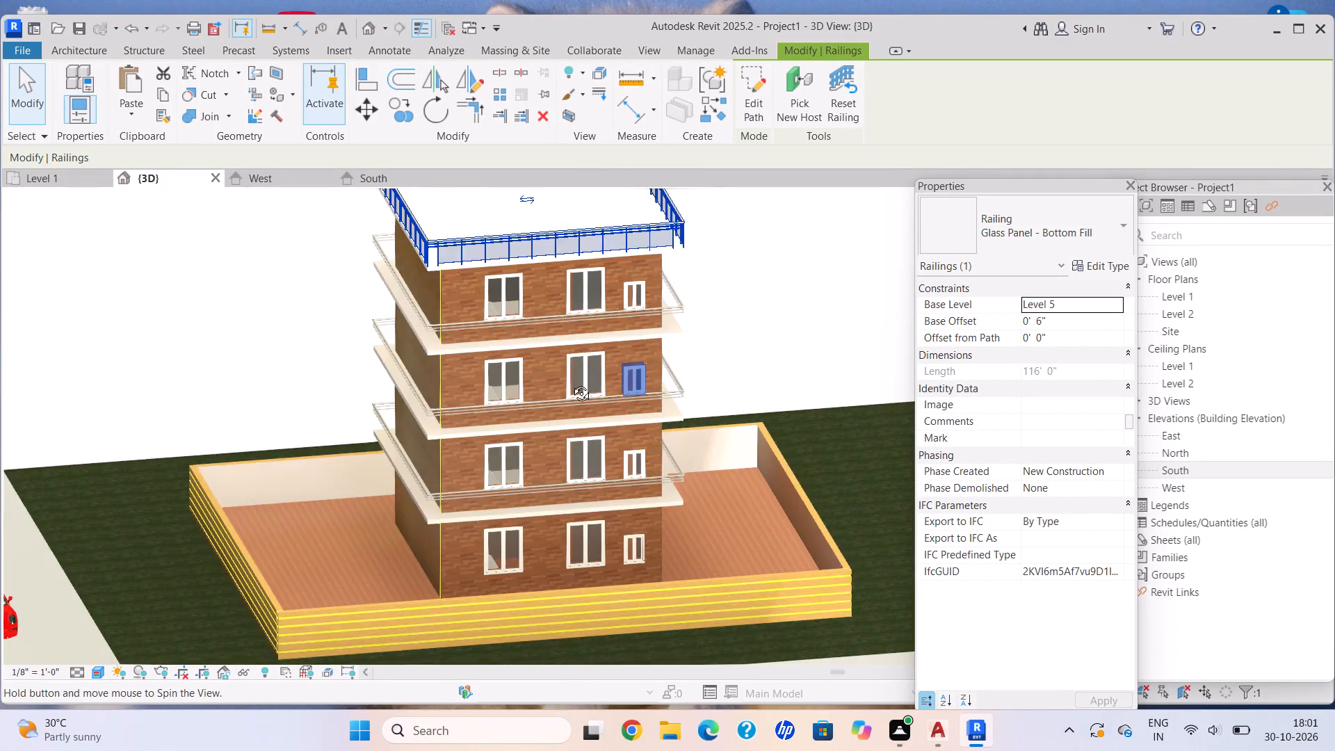
middle_click_drag(571, 383, 569, 385, "shift")
scroll(794, 554, "up", 6)
scroll(816, 583, "down", 1)
scroll(816, 583, "up", 11)
middle_click_drag(756, 567, 744, 534)
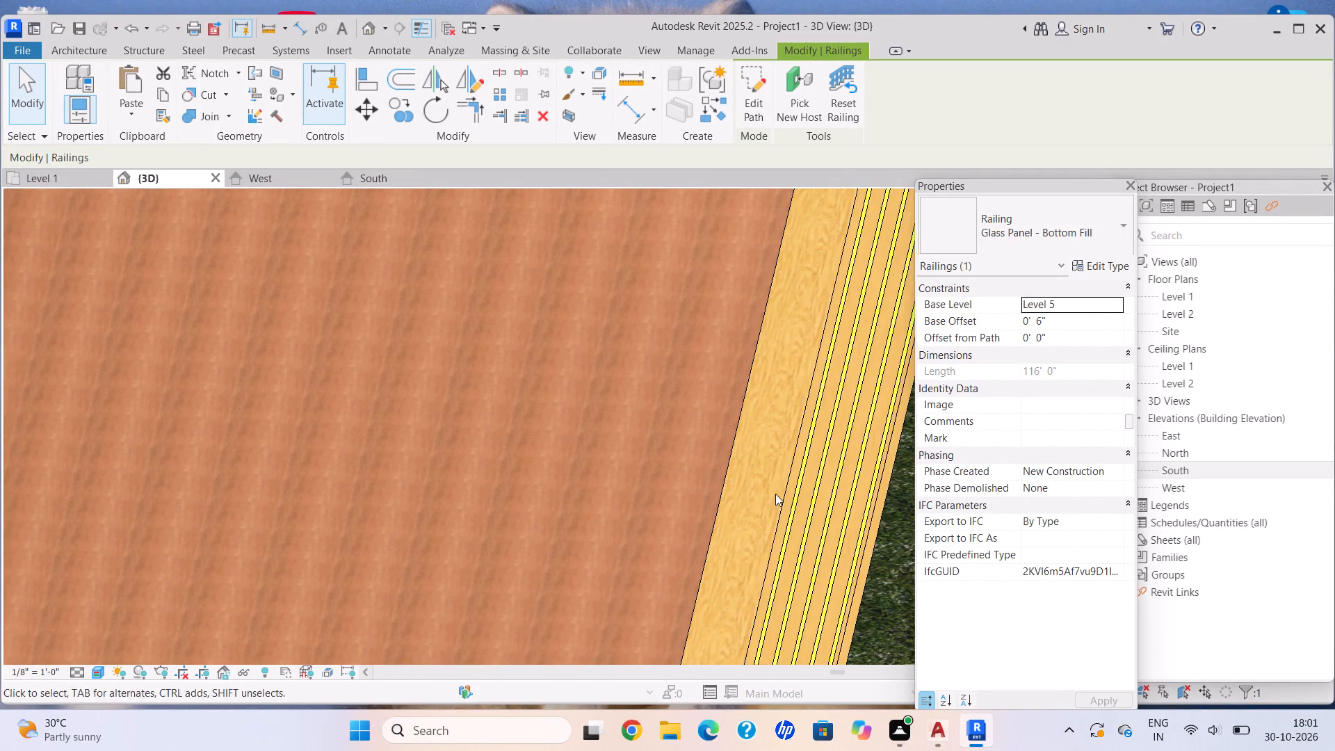
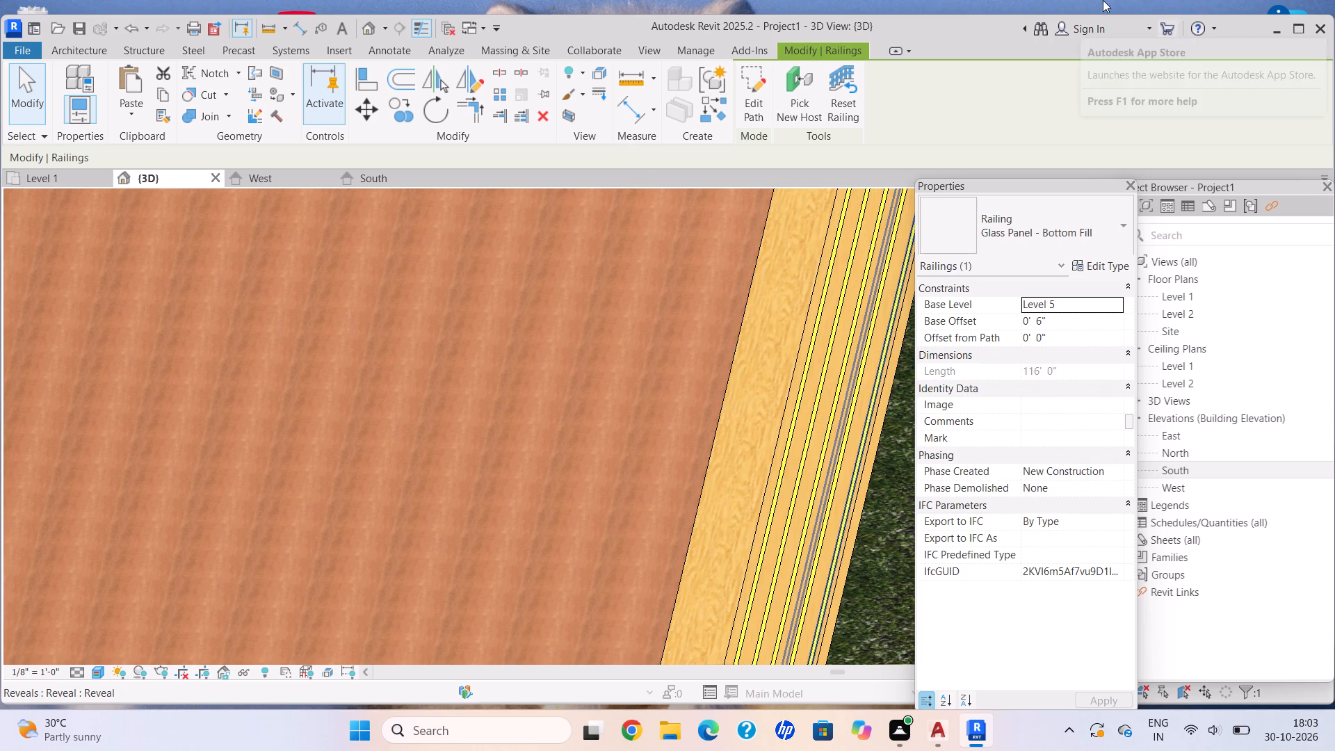
Examine the compound wall's top and banded outer face together with the paved yard beside the house.
scroll(585, 341, "down", 3)
middle_click_drag(596, 355, 609, 392)
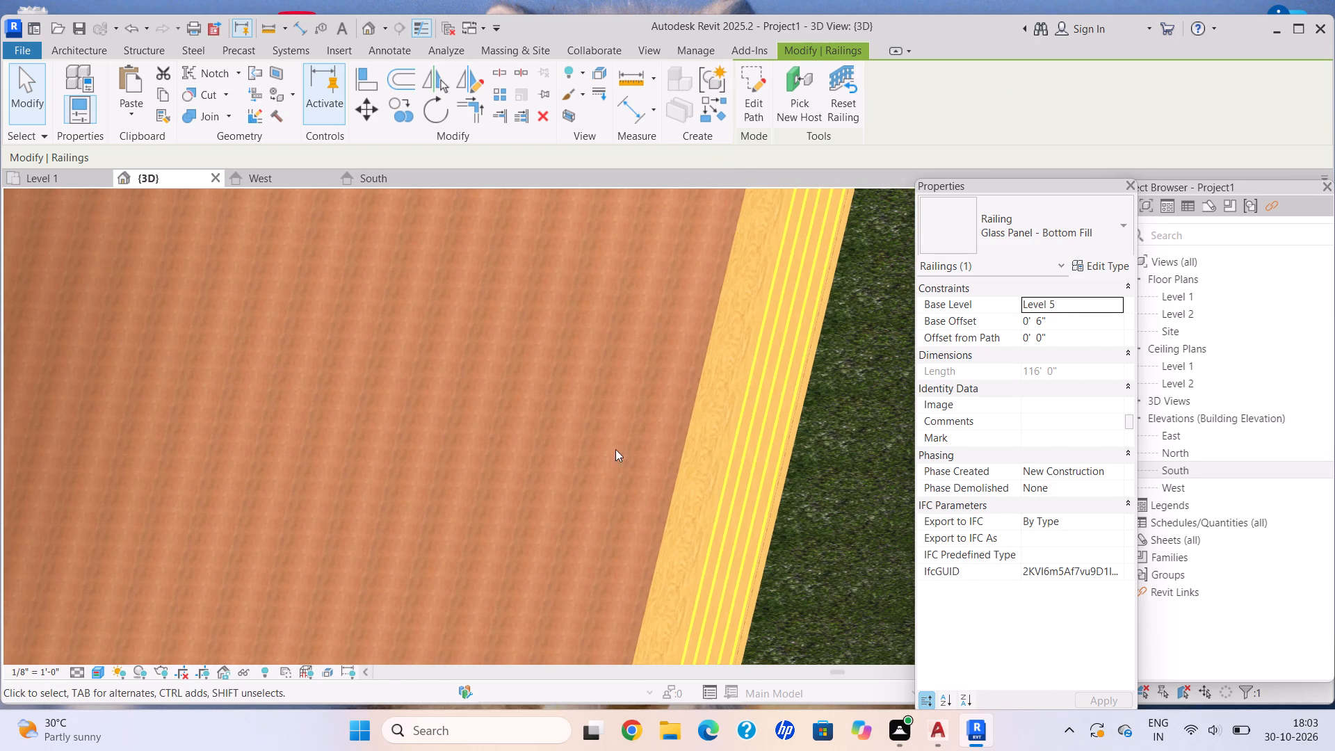
scroll(649, 517, "down", 4)
middle_click_drag(642, 517, 609, 506, "shift")
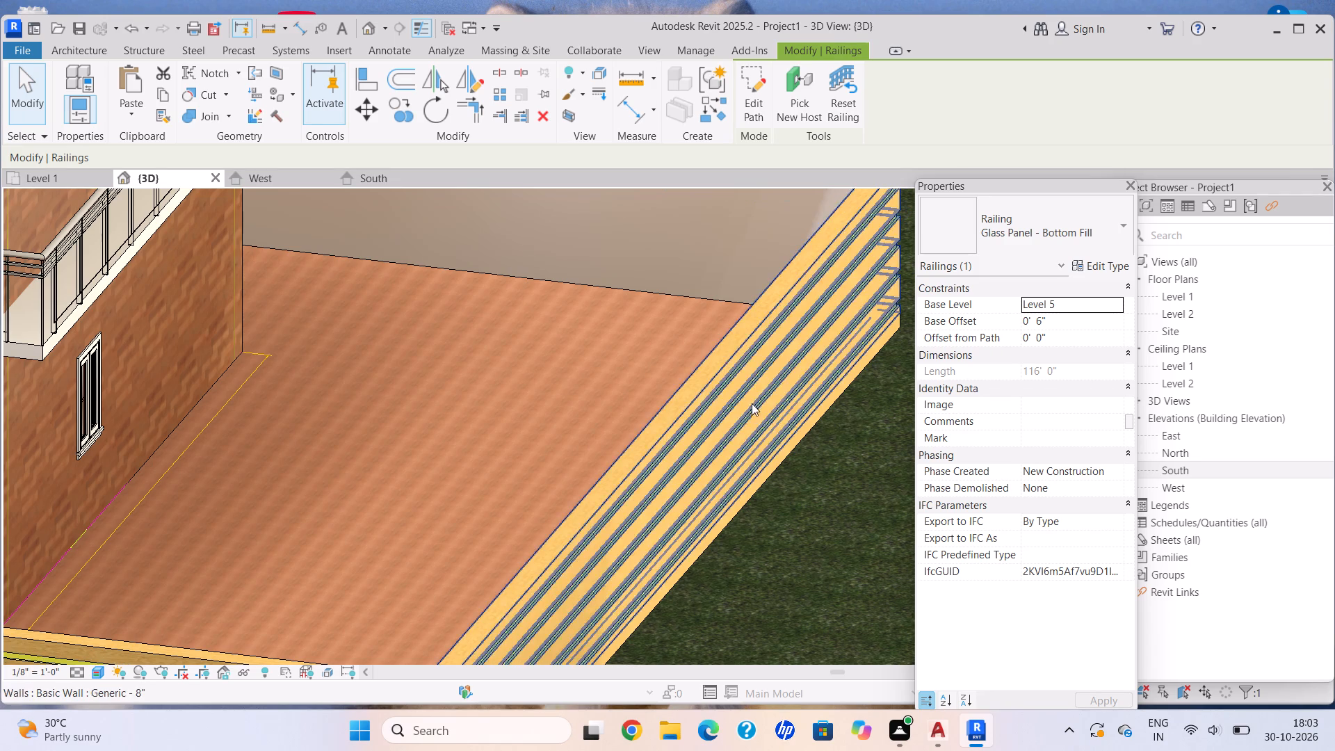
scroll(732, 513, "down", 3)
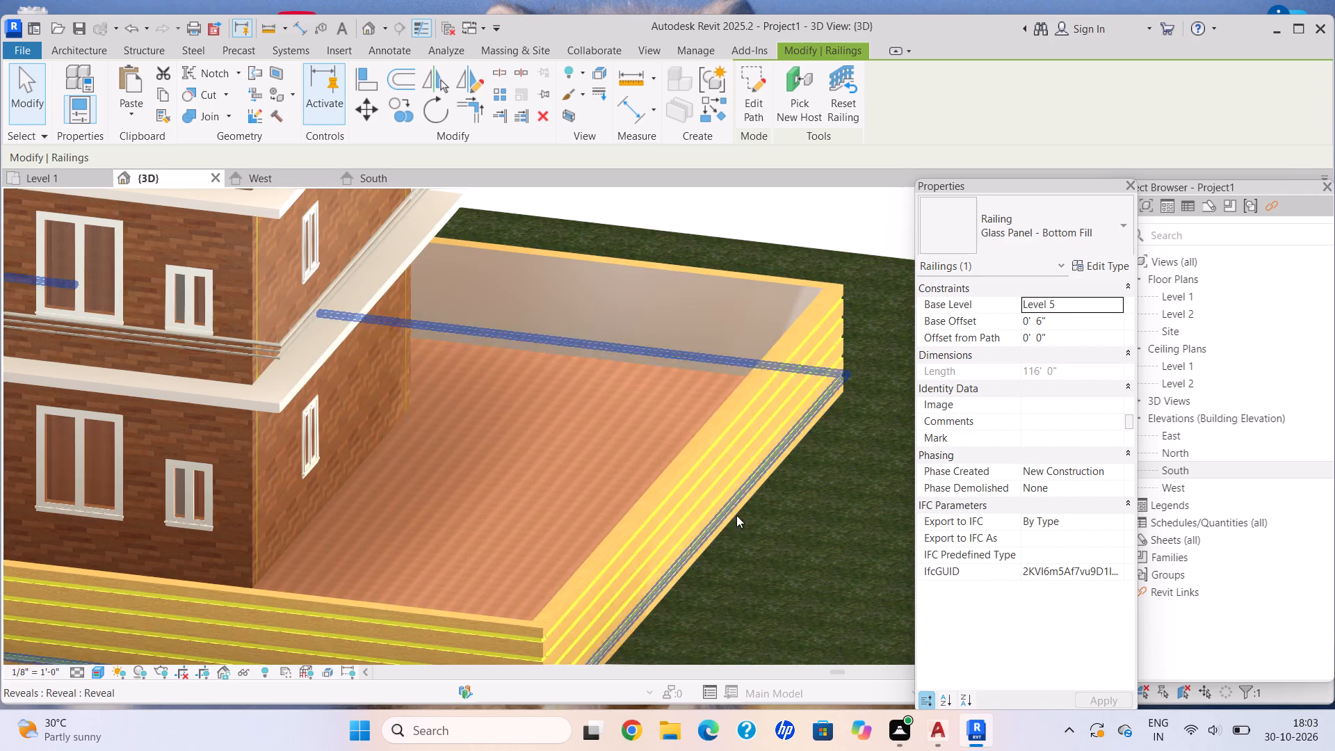
middle_click(738, 515)
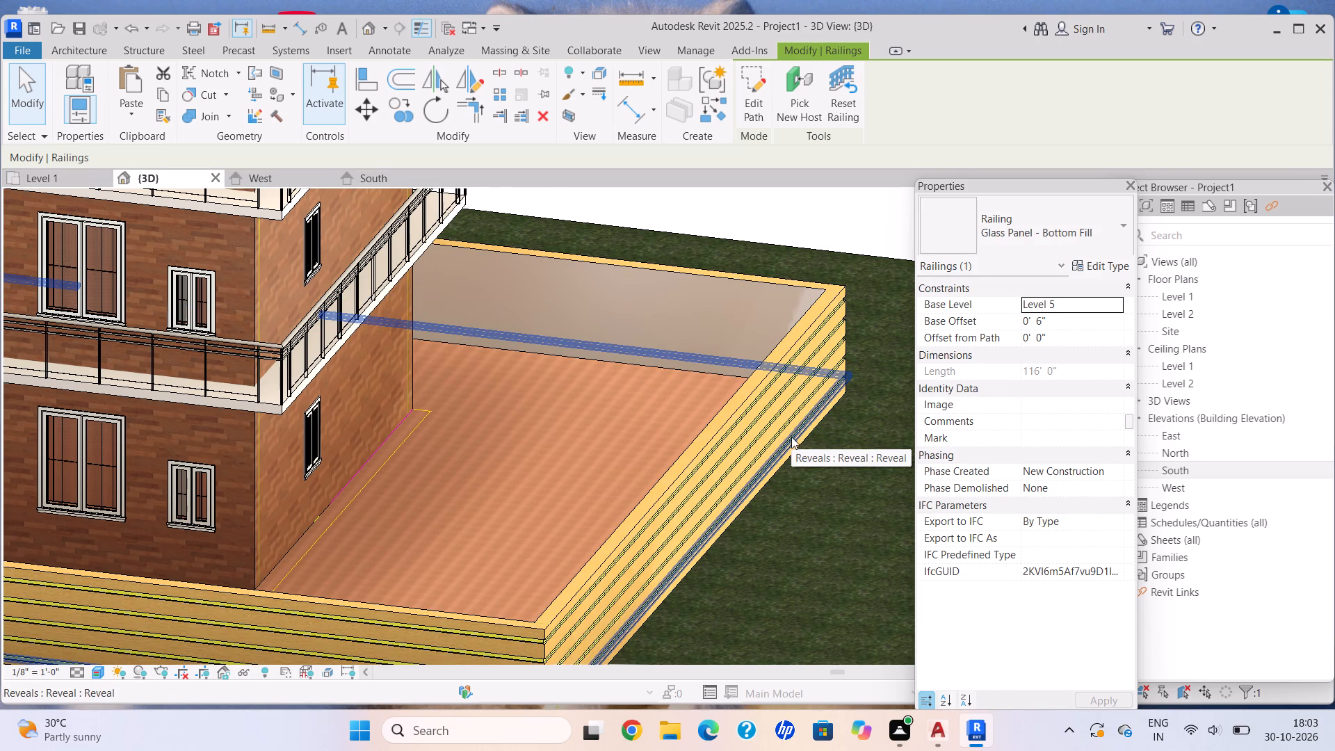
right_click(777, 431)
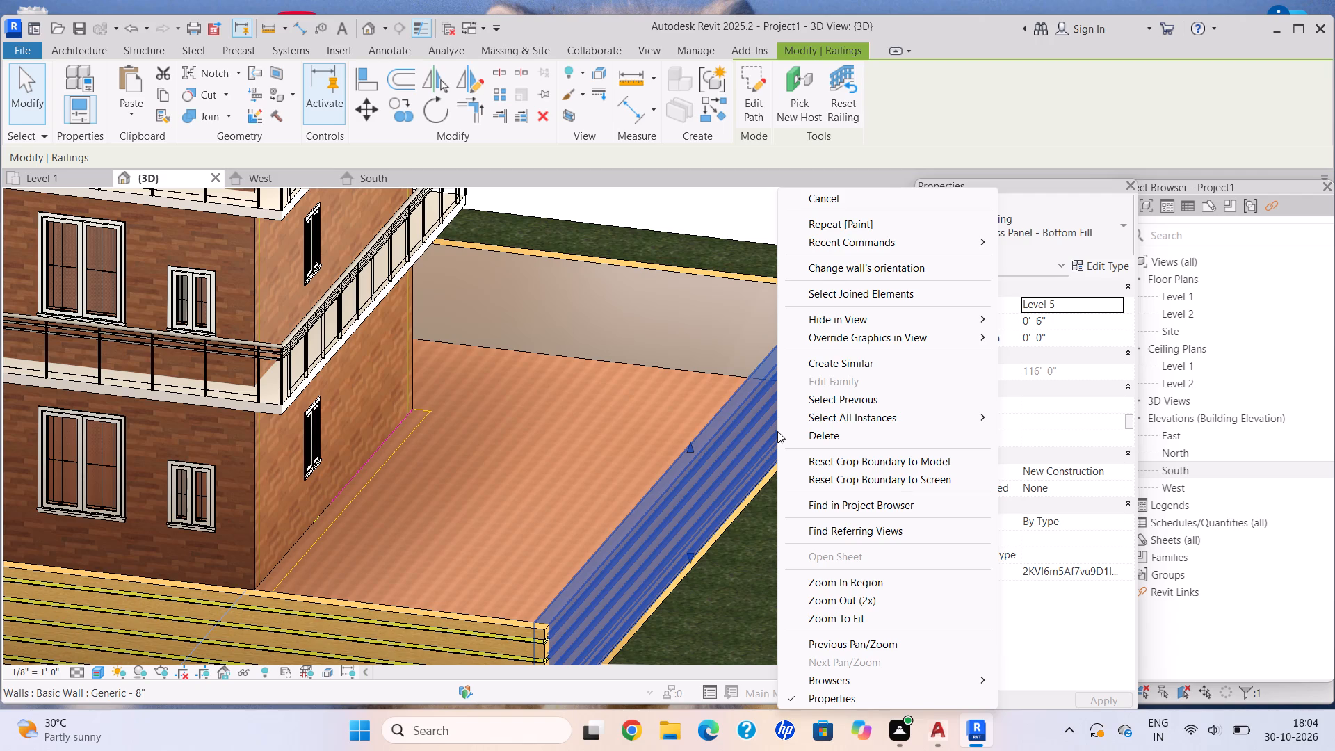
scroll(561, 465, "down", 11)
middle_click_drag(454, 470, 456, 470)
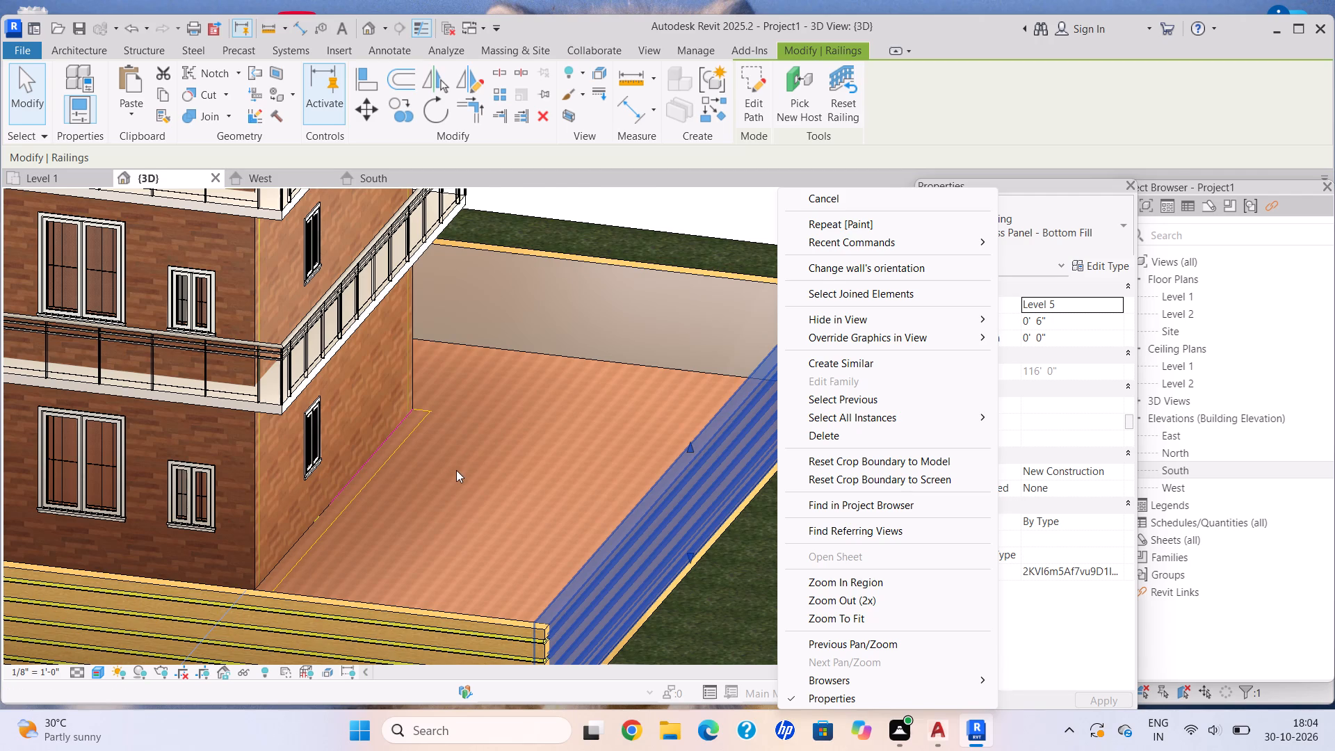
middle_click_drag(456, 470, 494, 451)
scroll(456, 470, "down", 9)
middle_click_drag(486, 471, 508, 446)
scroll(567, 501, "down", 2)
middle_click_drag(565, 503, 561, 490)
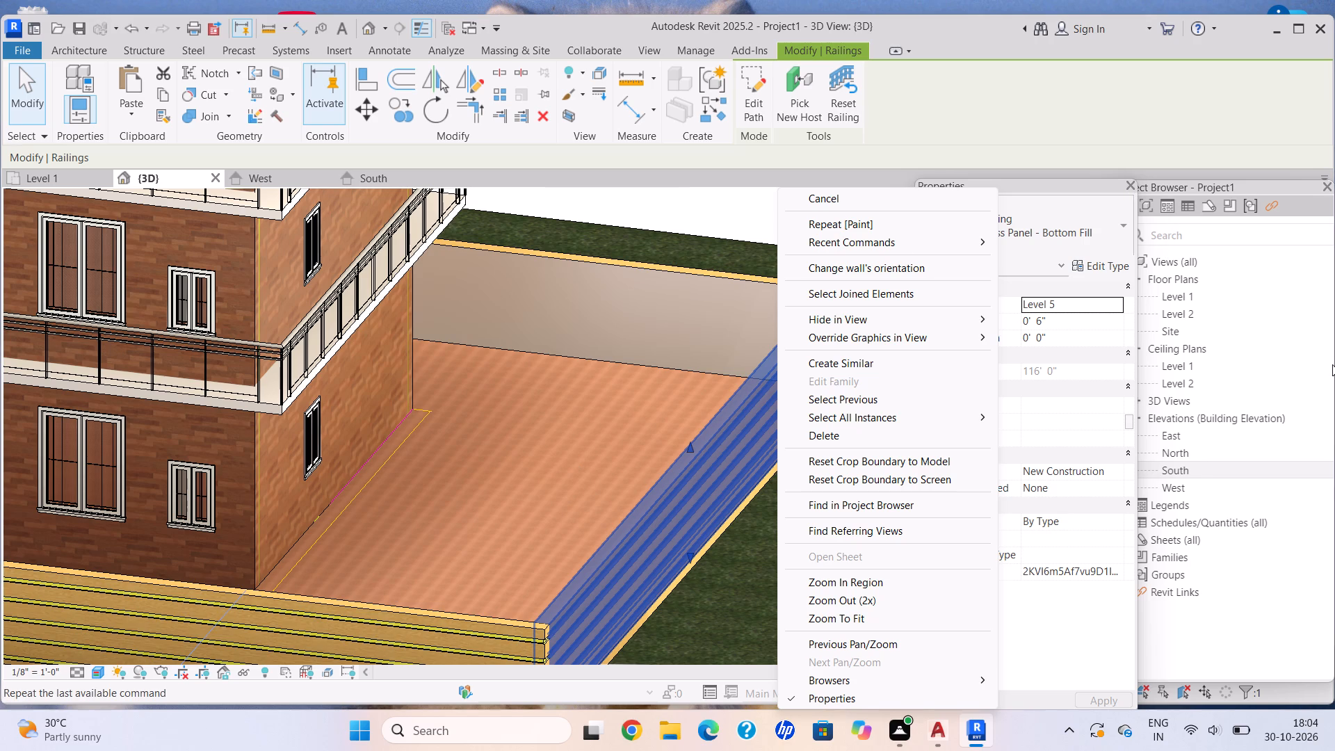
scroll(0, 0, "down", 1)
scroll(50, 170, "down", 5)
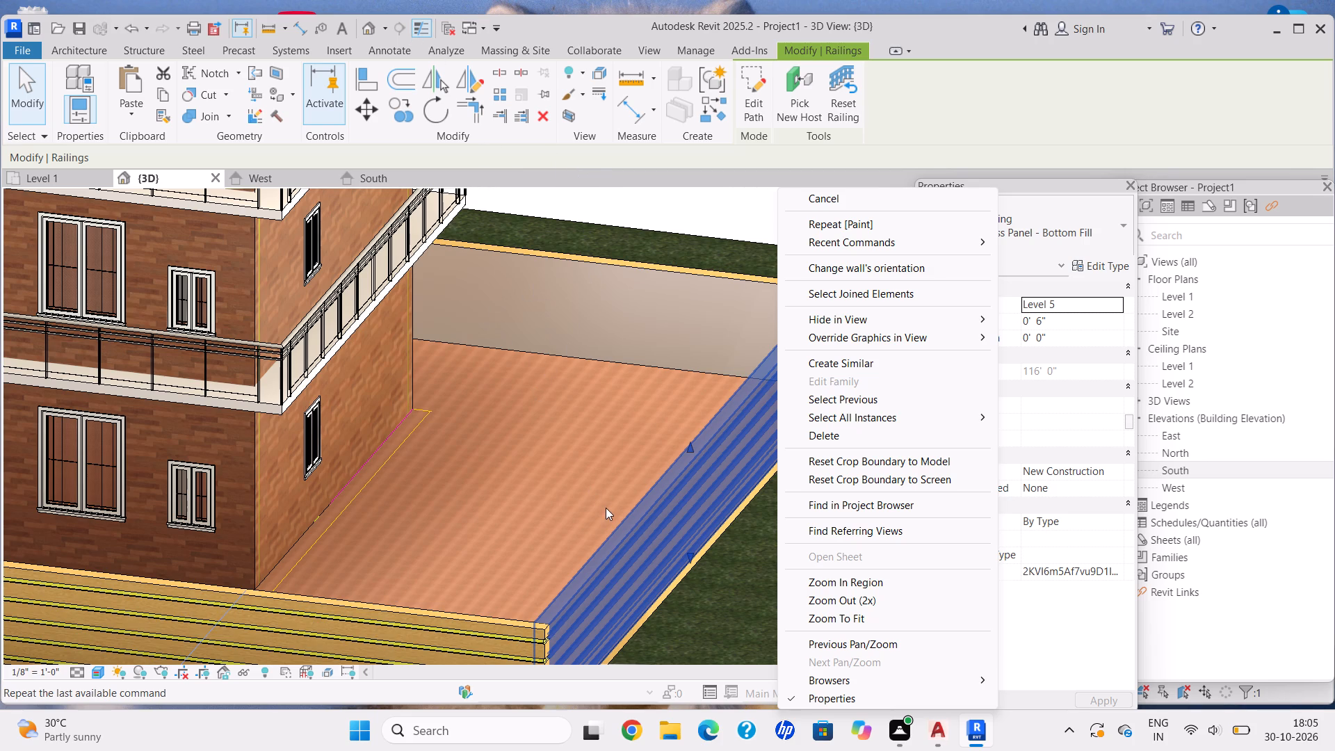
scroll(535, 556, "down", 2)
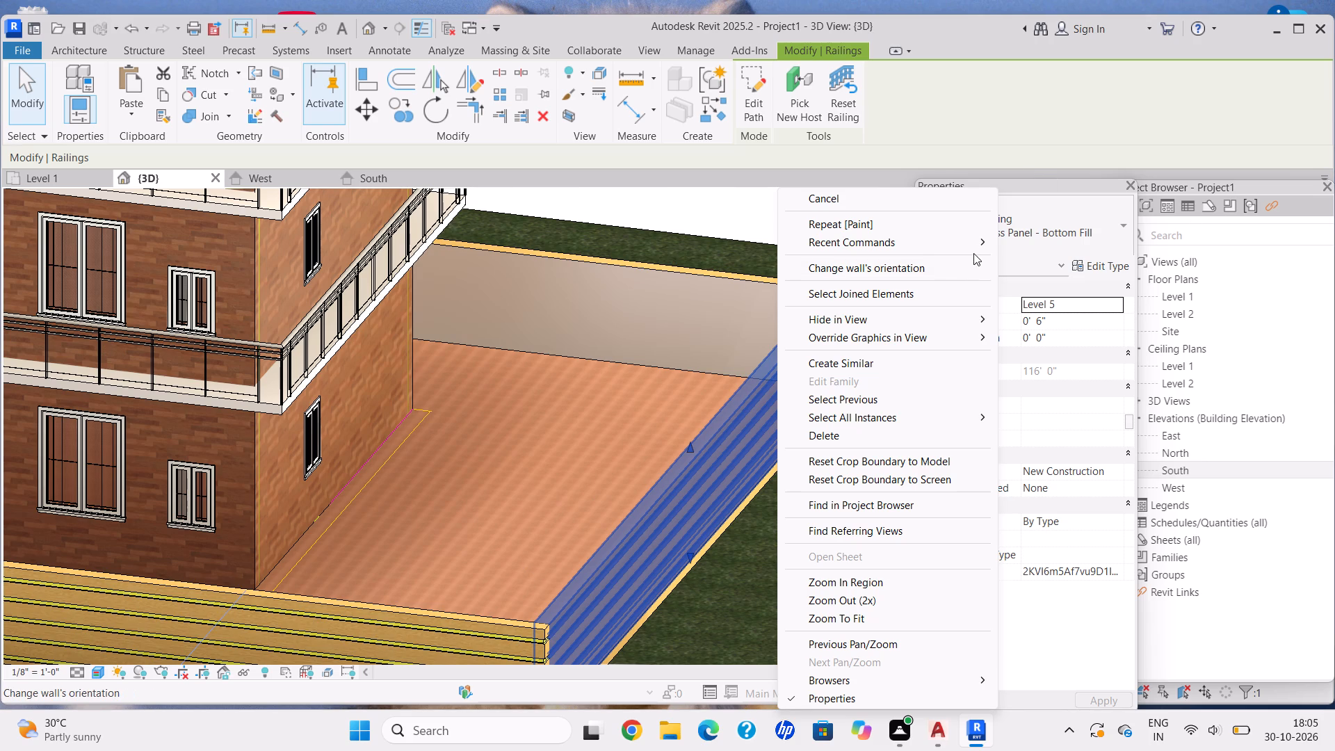
Open the structure layer's material in the compound wall's Generic - 8" type and browse the project materials for a replacement.
left_click(745, 364)
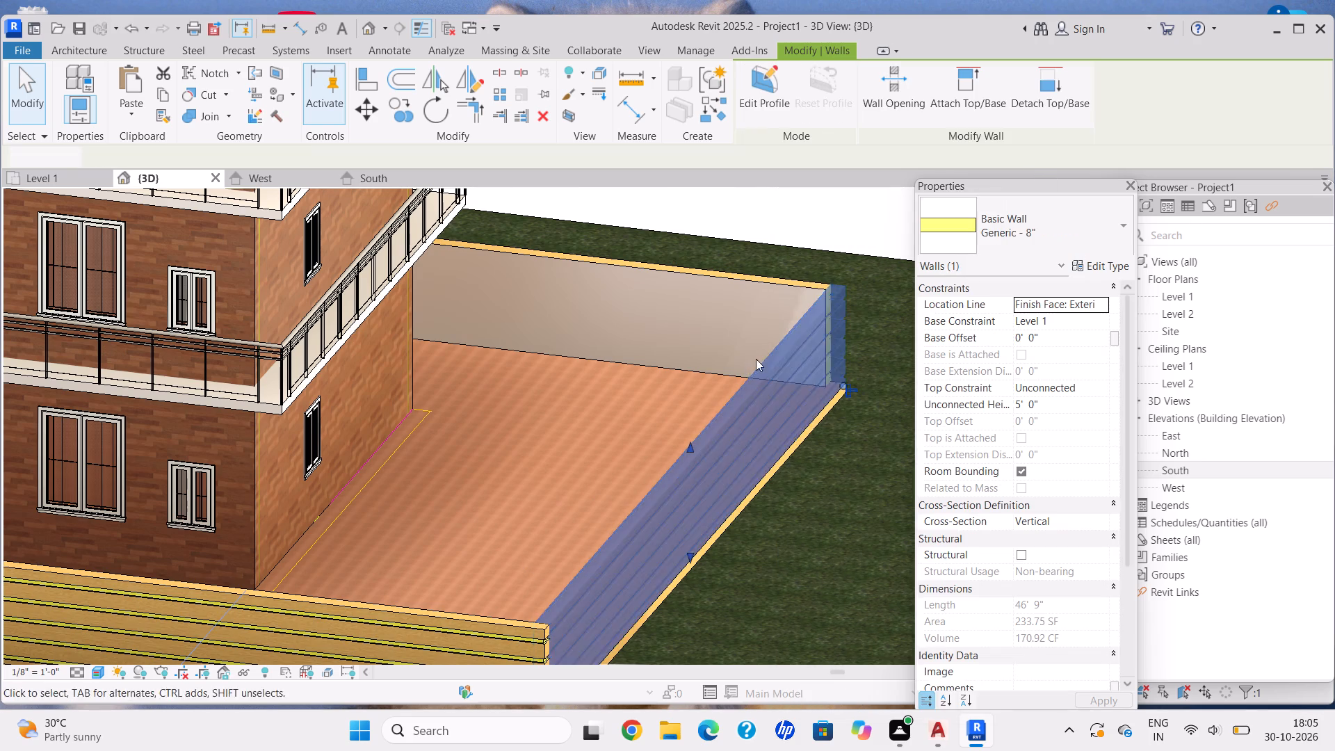
left_click(1124, 265)
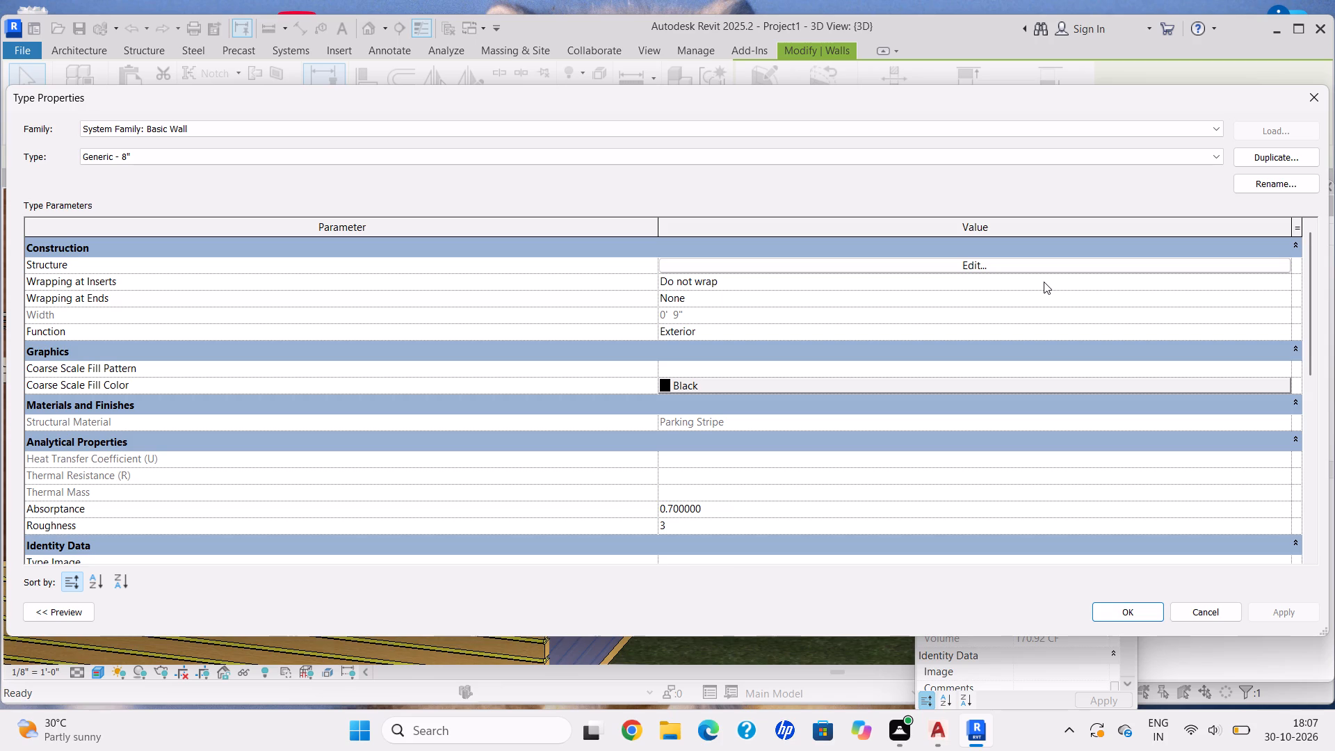
scroll(869, 321, "down", 1)
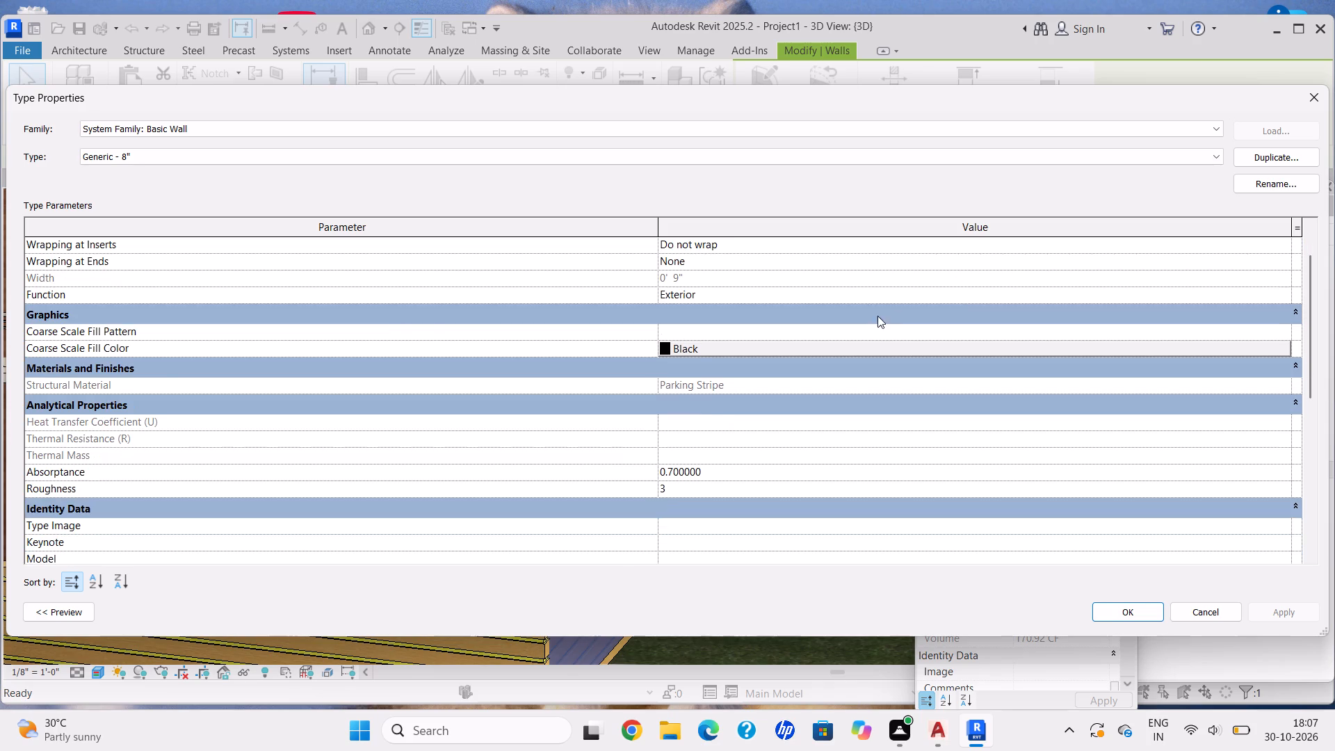
scroll(993, 283, "up", 2)
left_click(978, 263)
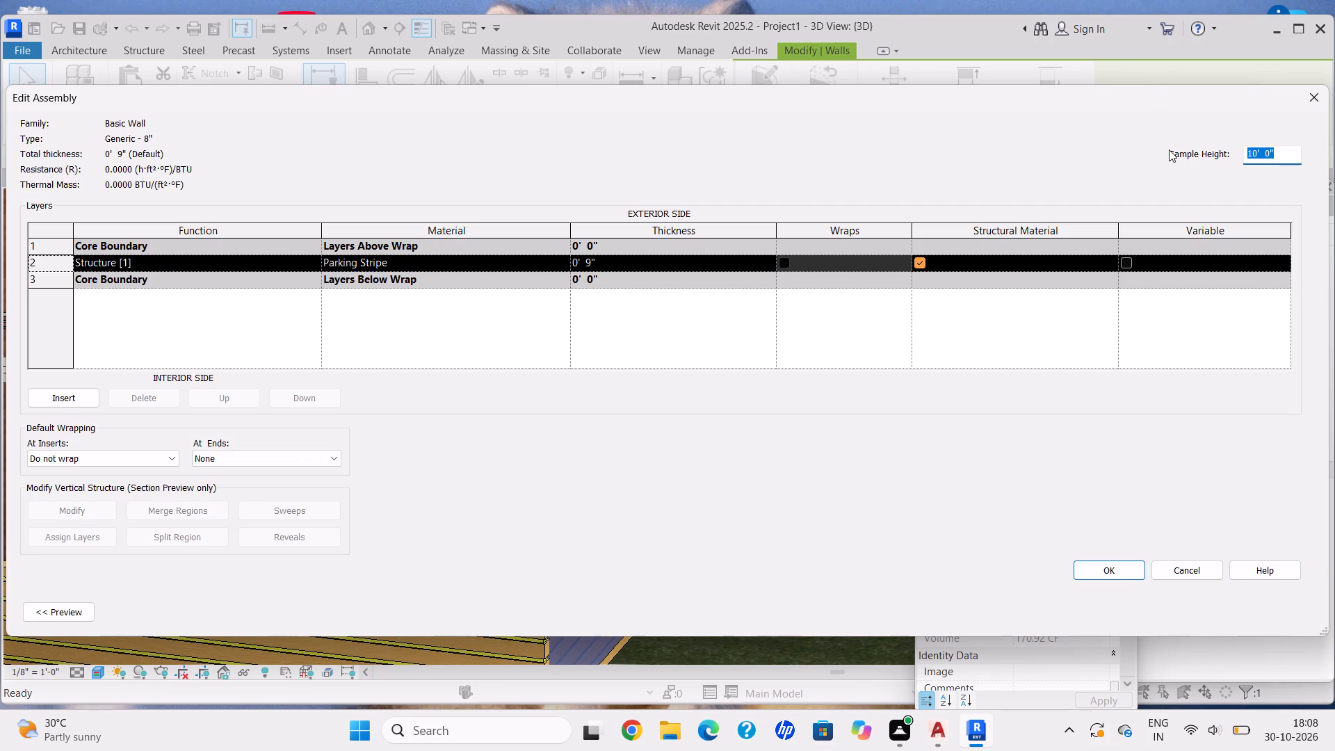
left_click(562, 265)
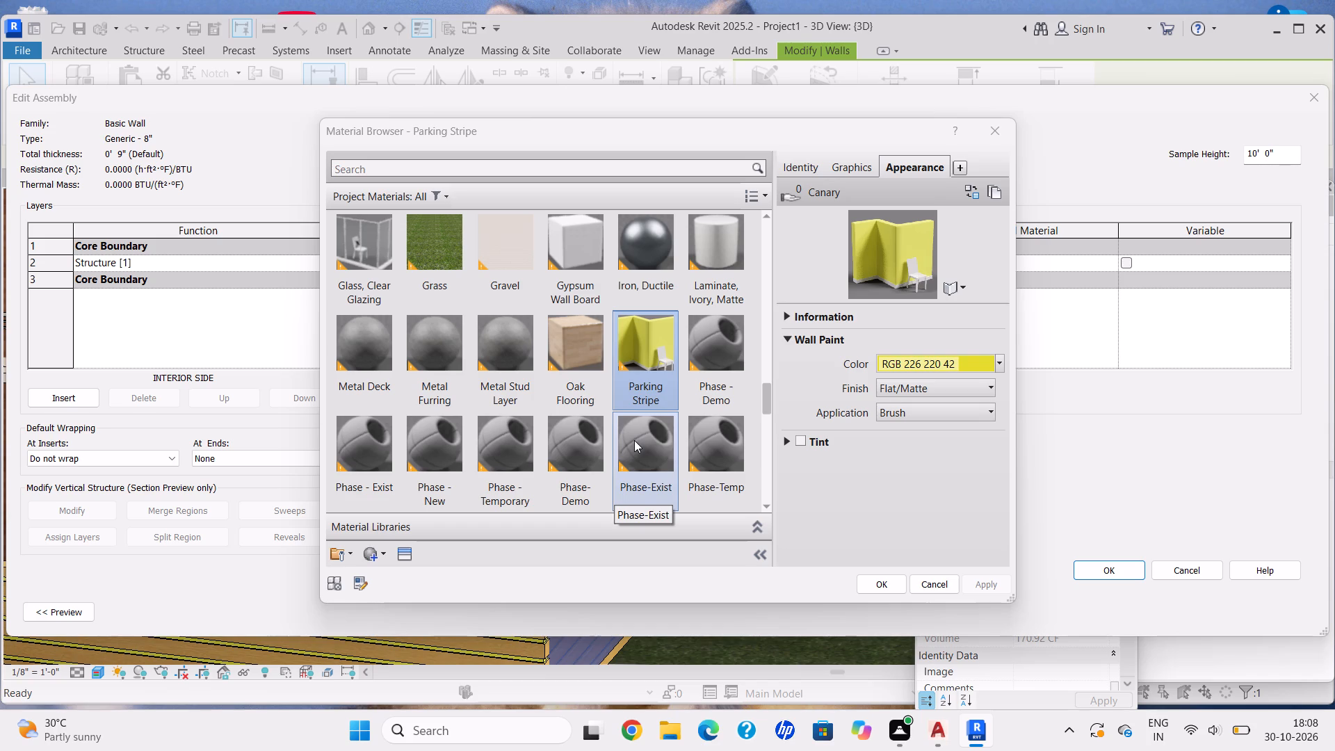
scroll(321, 390, "down", 8)
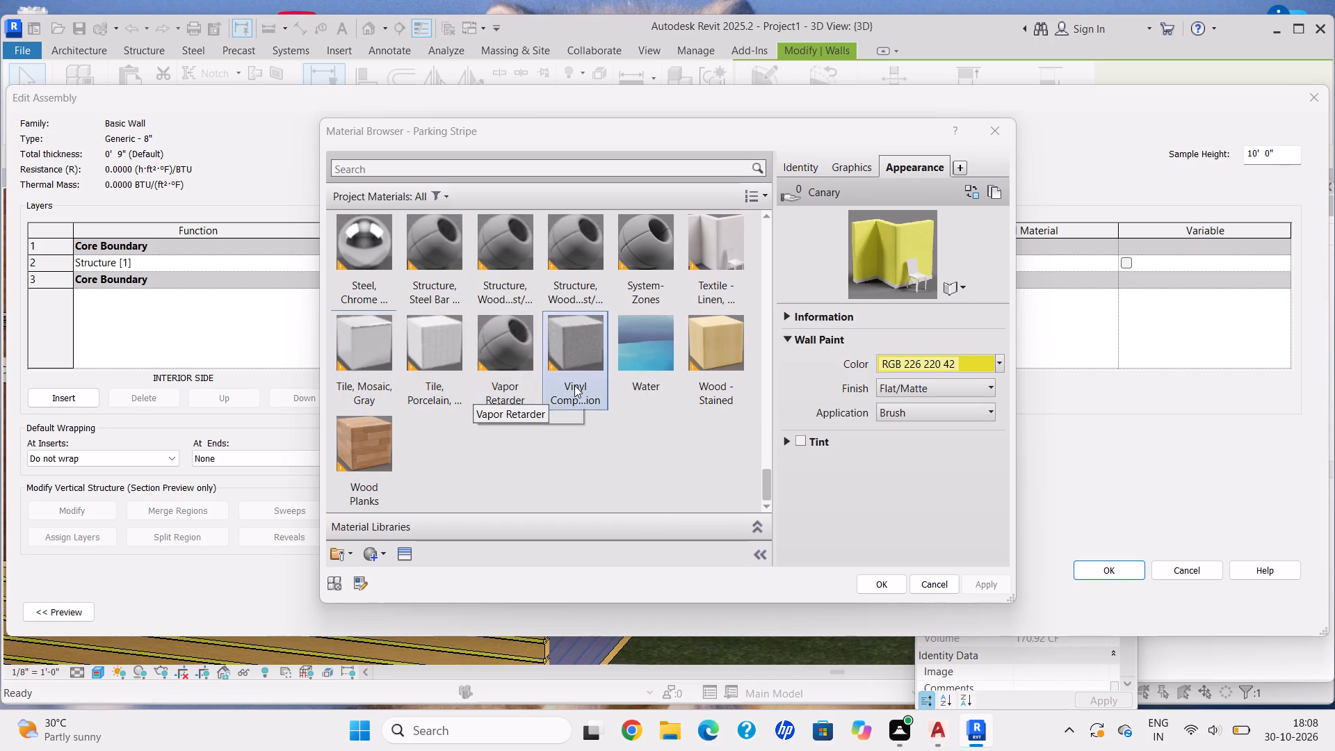
scroll(606, 414, "up", 2)
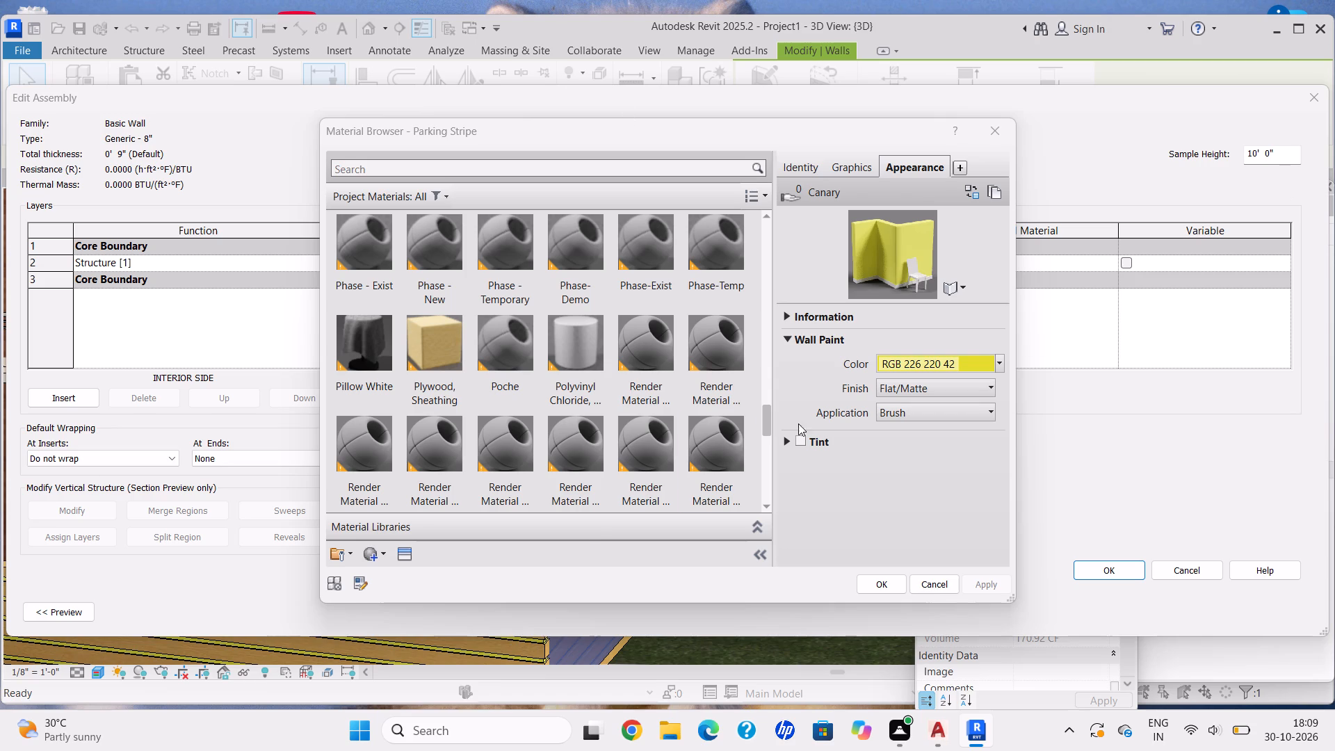
left_click(1236, 724)
left_click(773, 639)
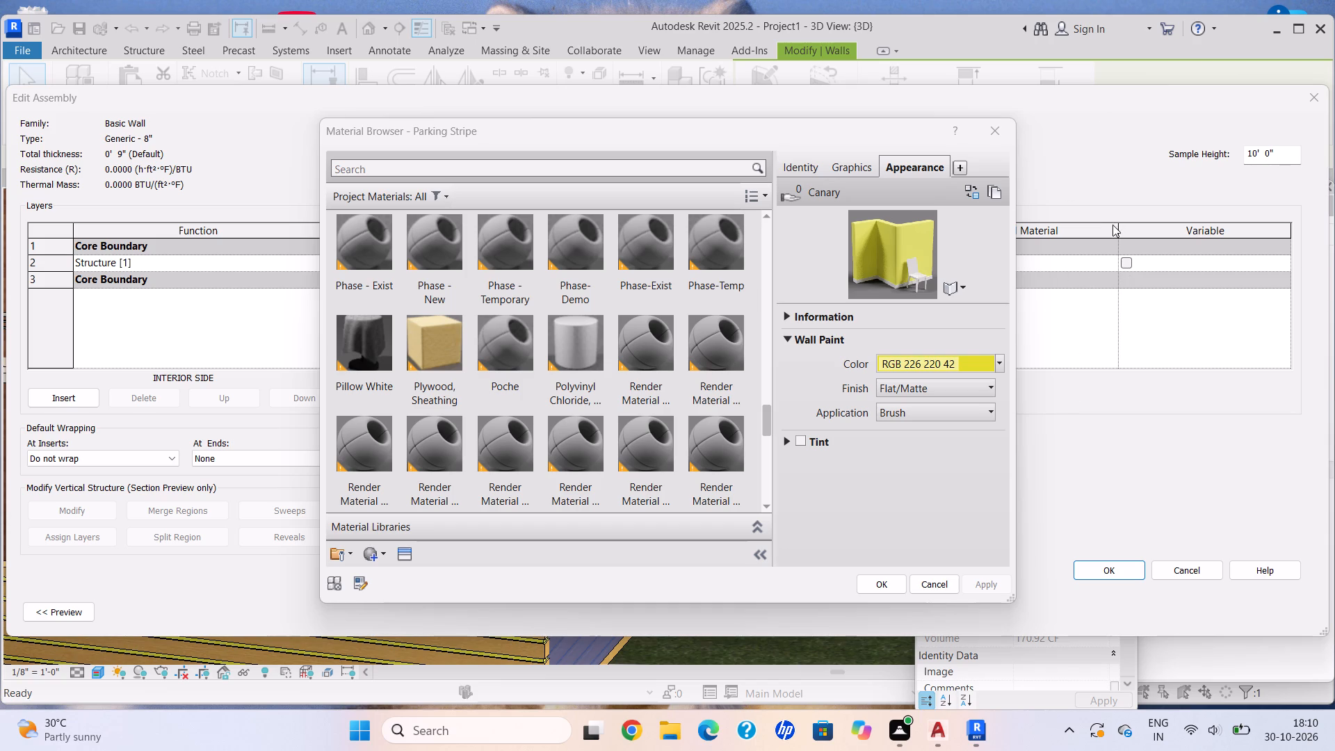
scroll(592, 451, "up", 4)
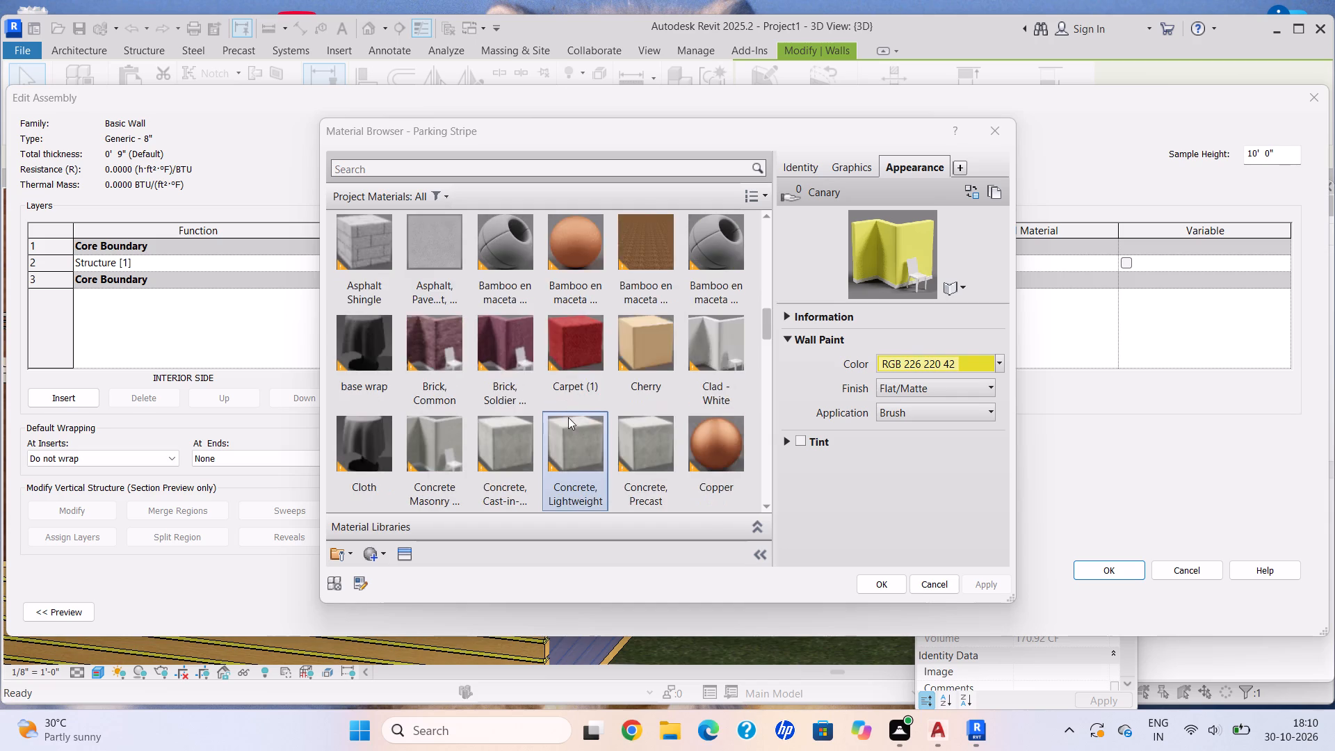
scroll(588, 424, "up", 4)
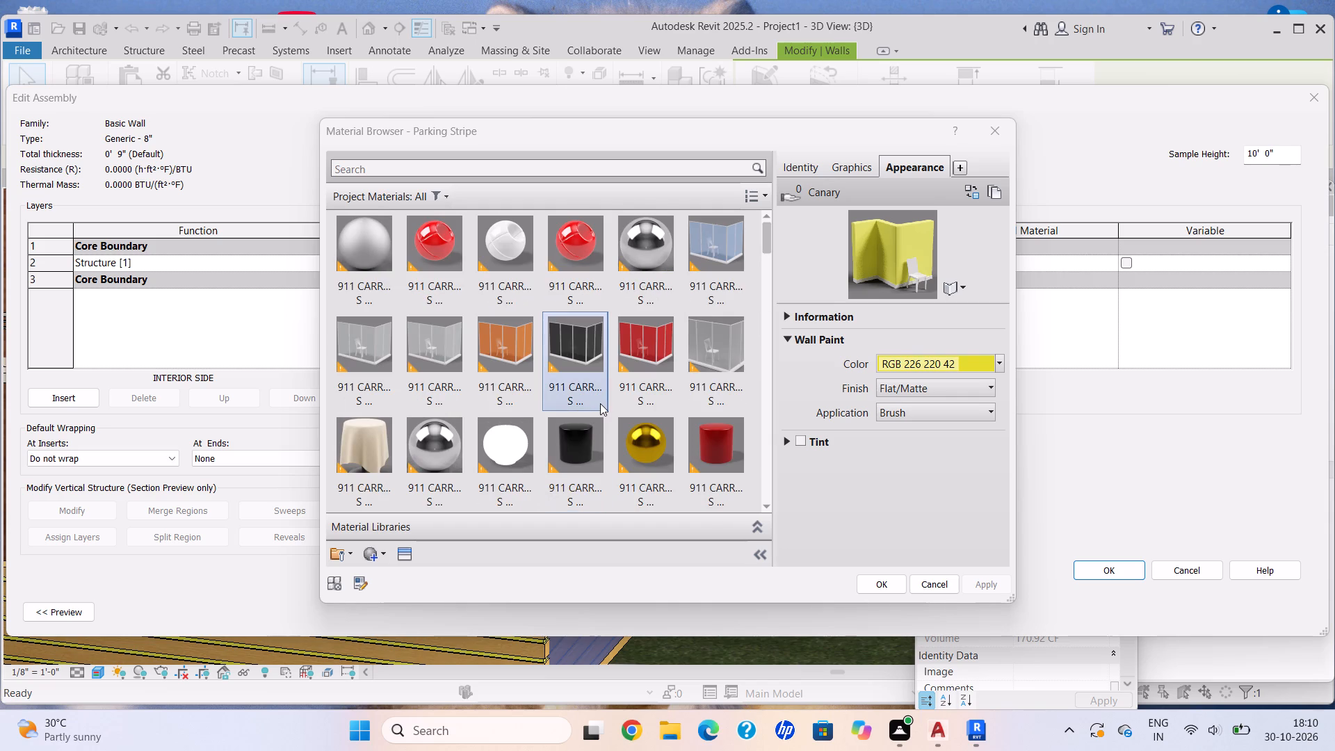
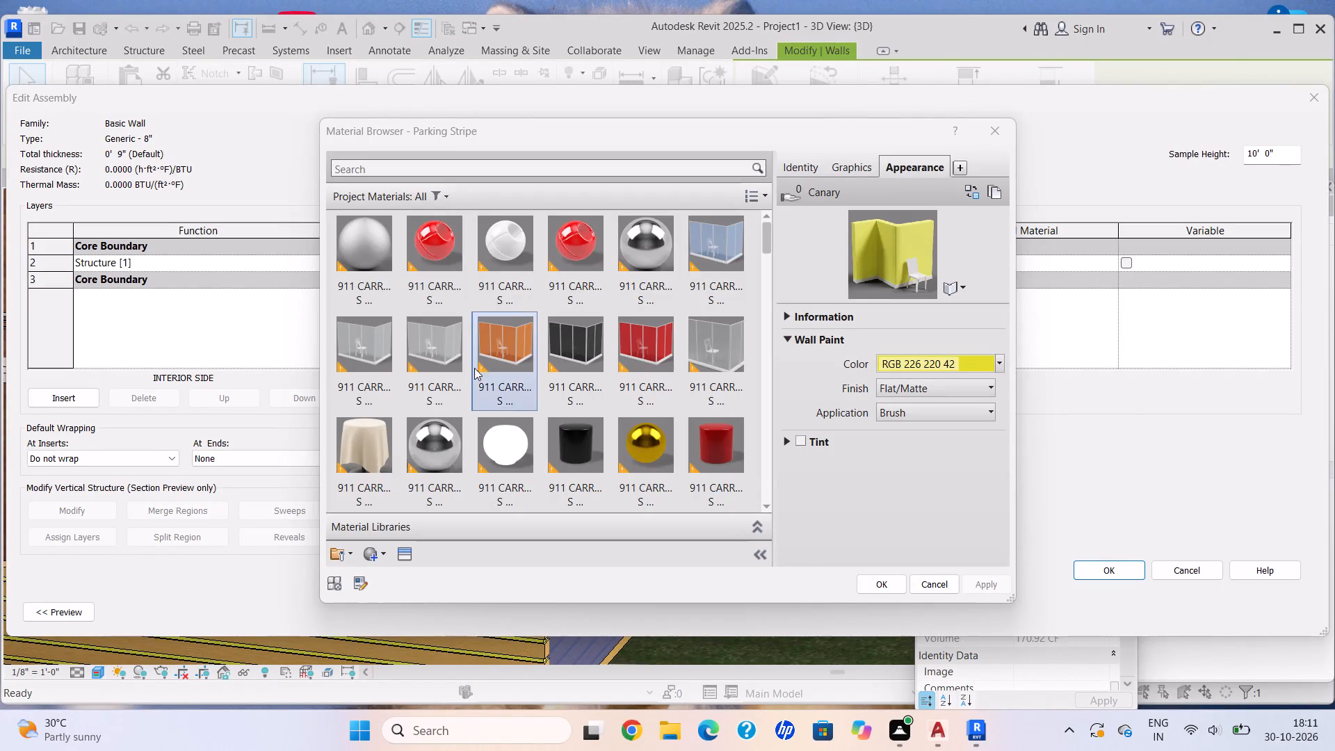
Browse the project materials for a replacement for the compound wall's structure layer, and close the type settings keeping Parking Stripe.
scroll(605, 391, "down", 8)
scroll(681, 383, "up", 1)
scroll(690, 387, "down", 6)
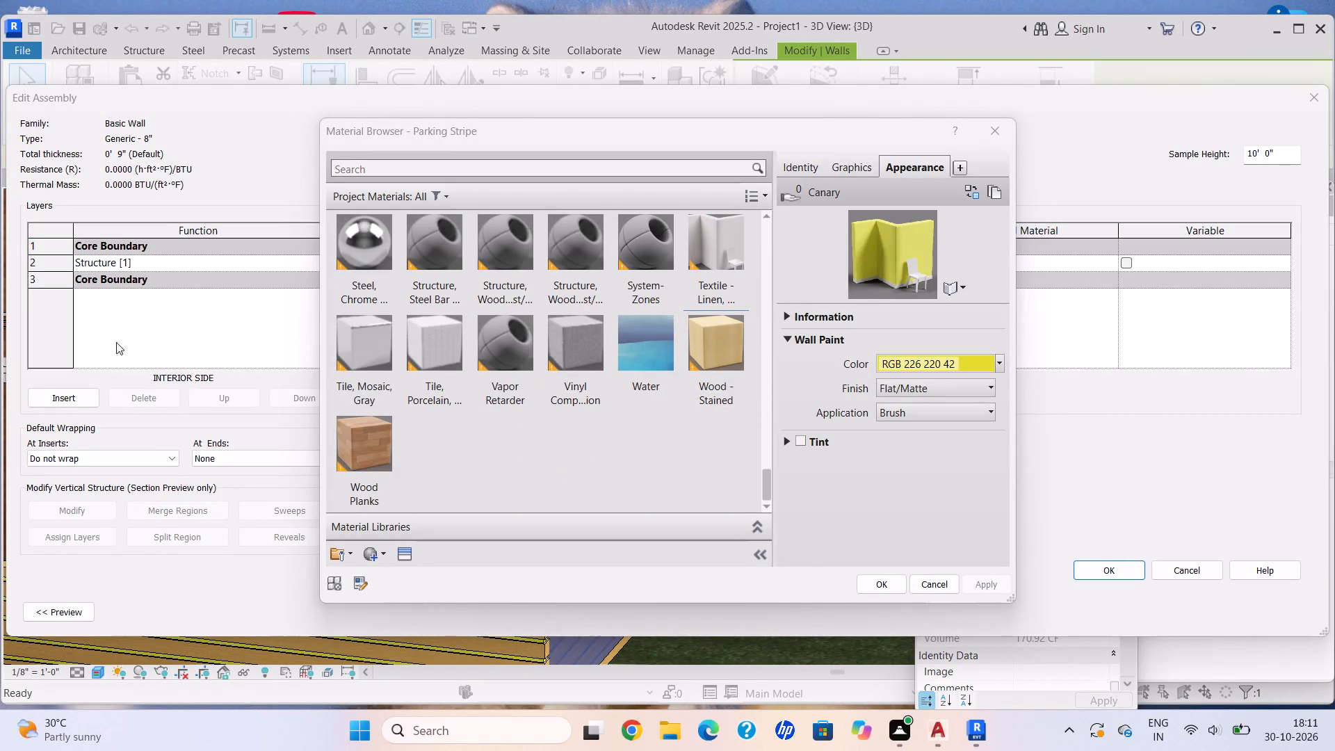
scroll(521, 421, "down", 5)
scroll(652, 350, "up", 5)
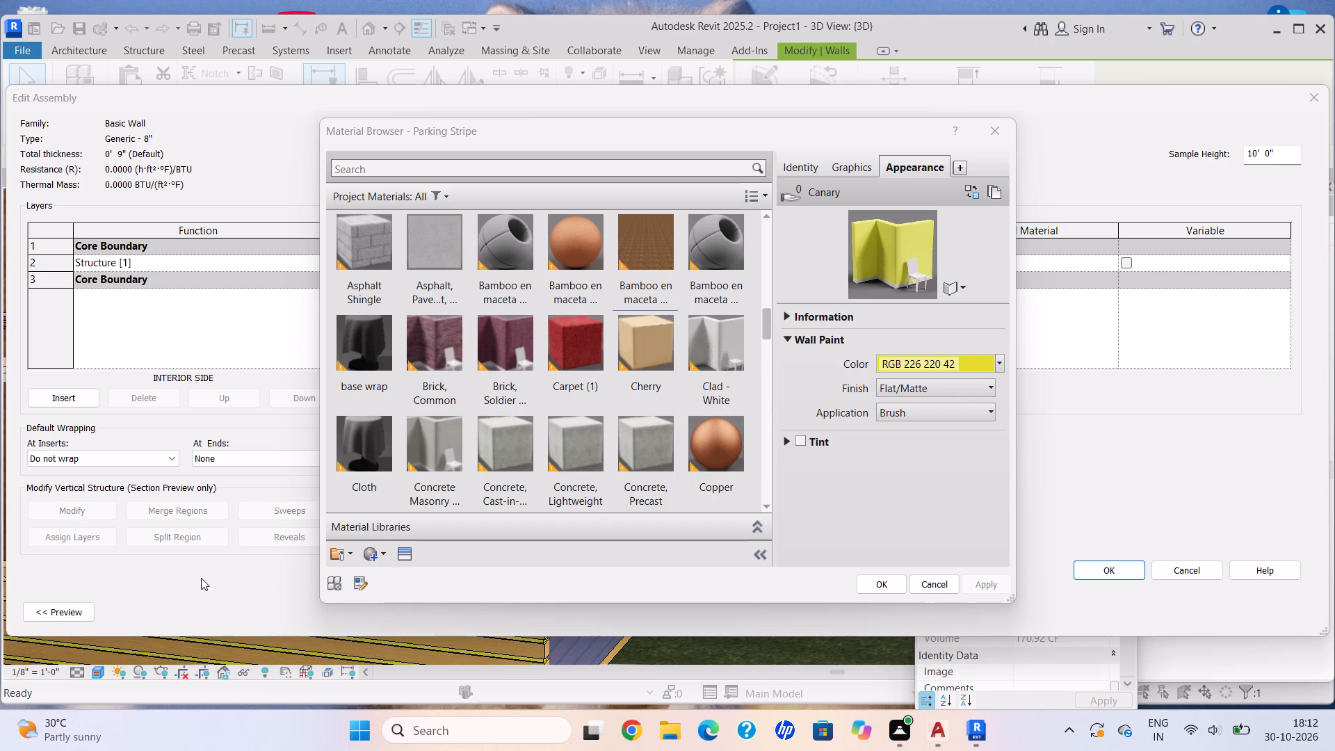
scroll(534, 422, "down", 7)
scroll(597, 410, "up", 4)
scroll(693, 370, "up", 3)
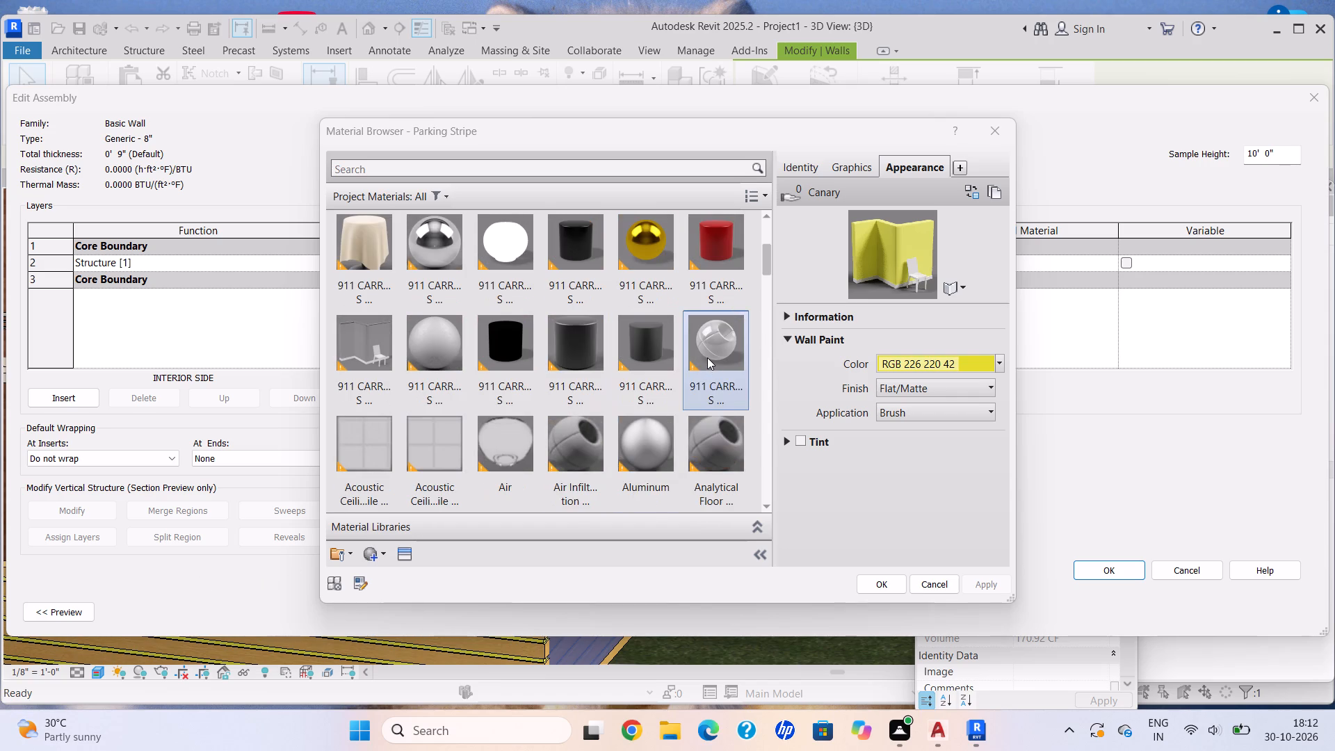
scroll(708, 356, "up", 2)
scroll(706, 347, "down", 12)
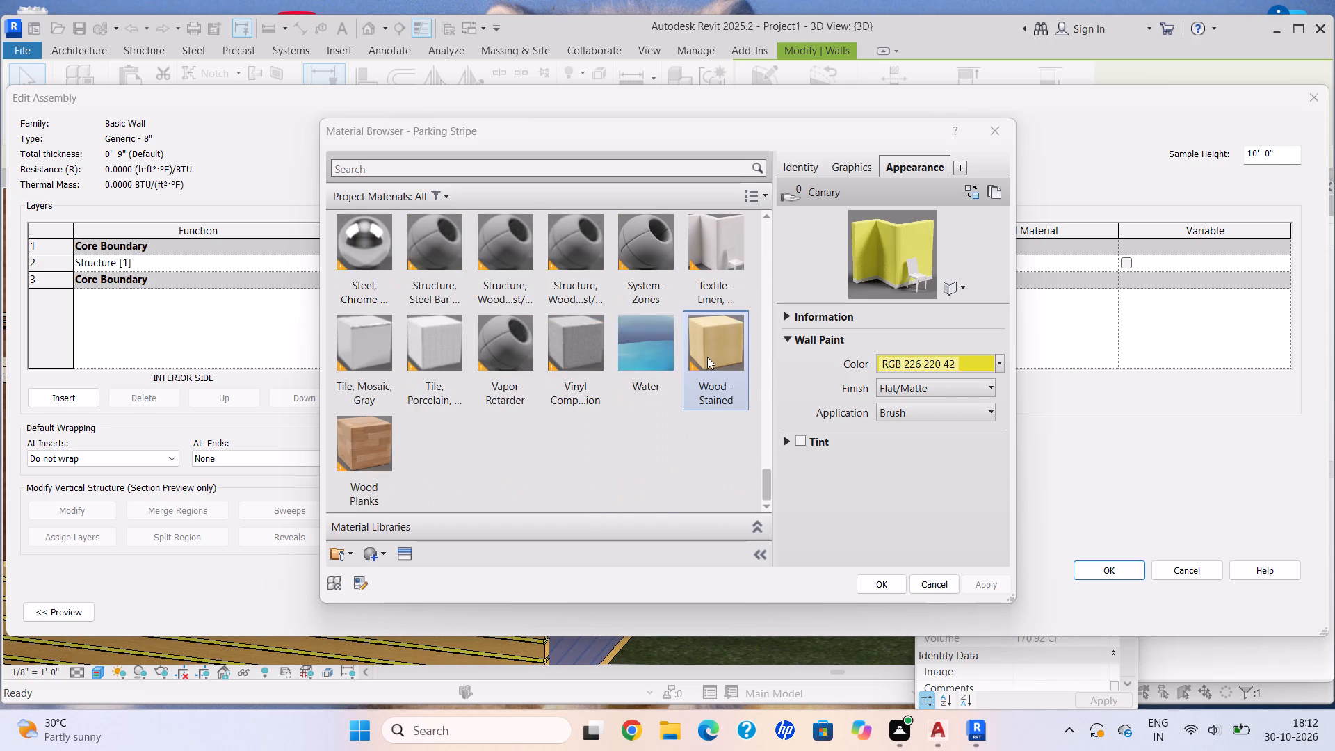
scroll(707, 357, "down", 8)
scroll(698, 371, "up", 5)
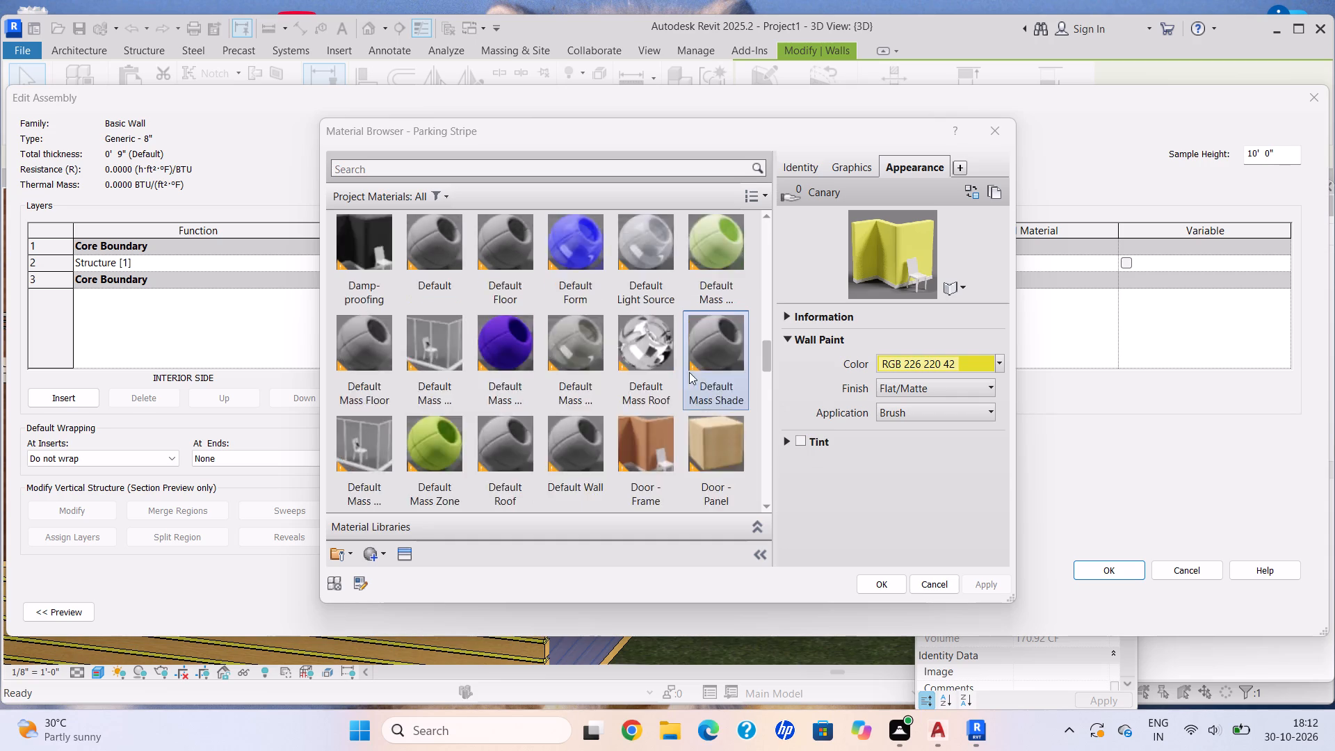
scroll(650, 380, "up", 1)
scroll(571, 332, "down", 2)
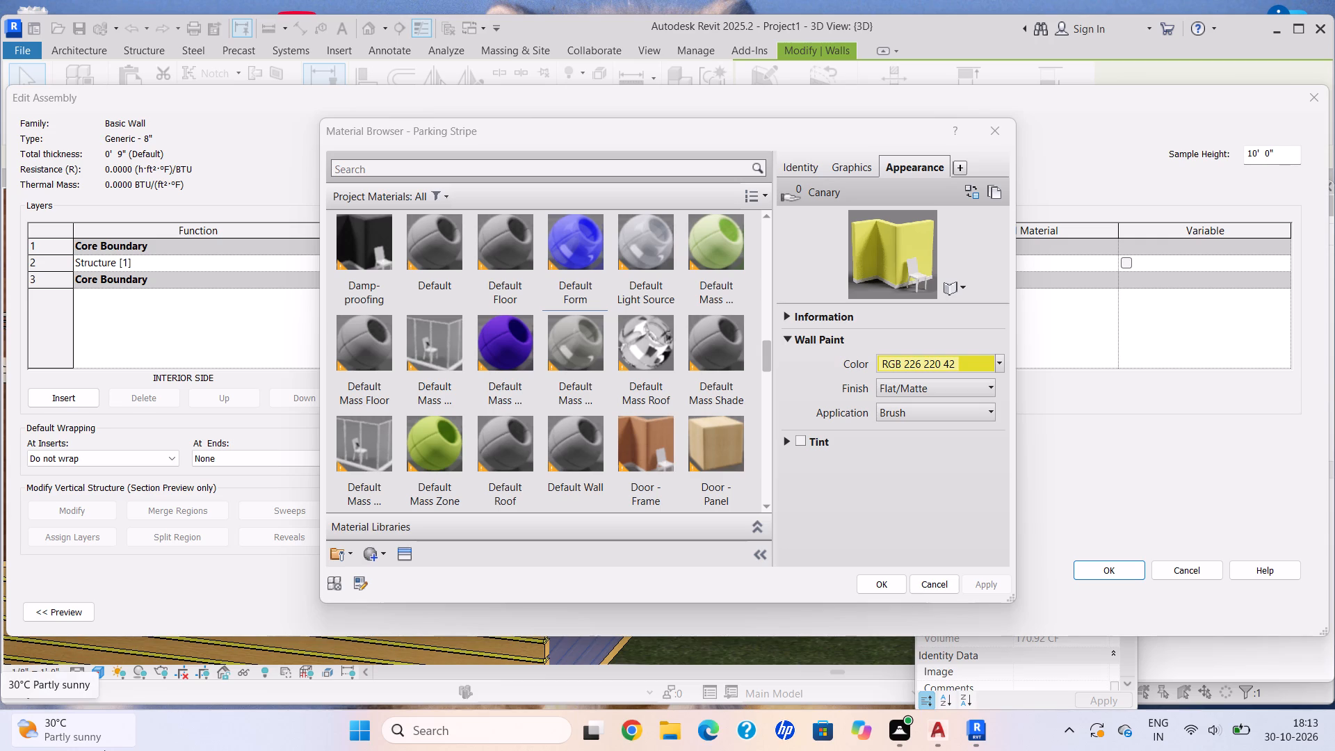
scroll(113, 748, "down", 1)
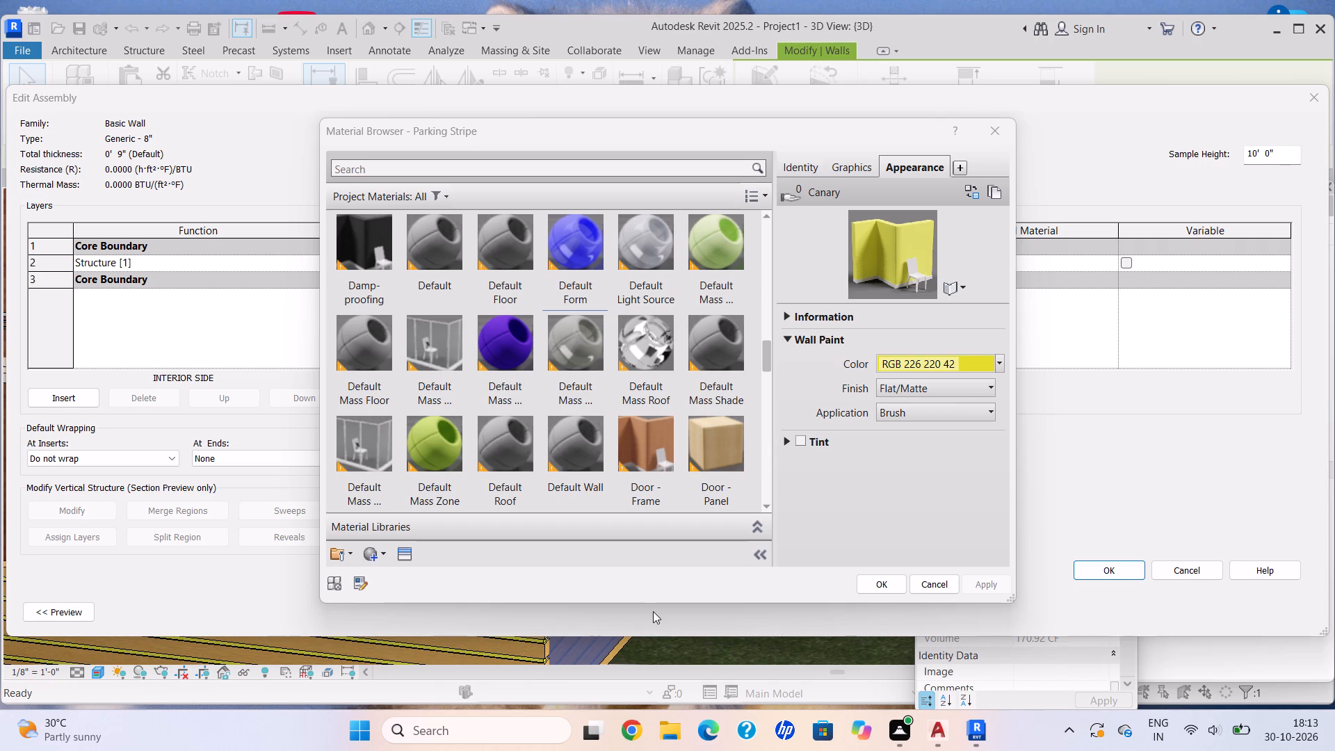
scroll(468, 354, "down", 5)
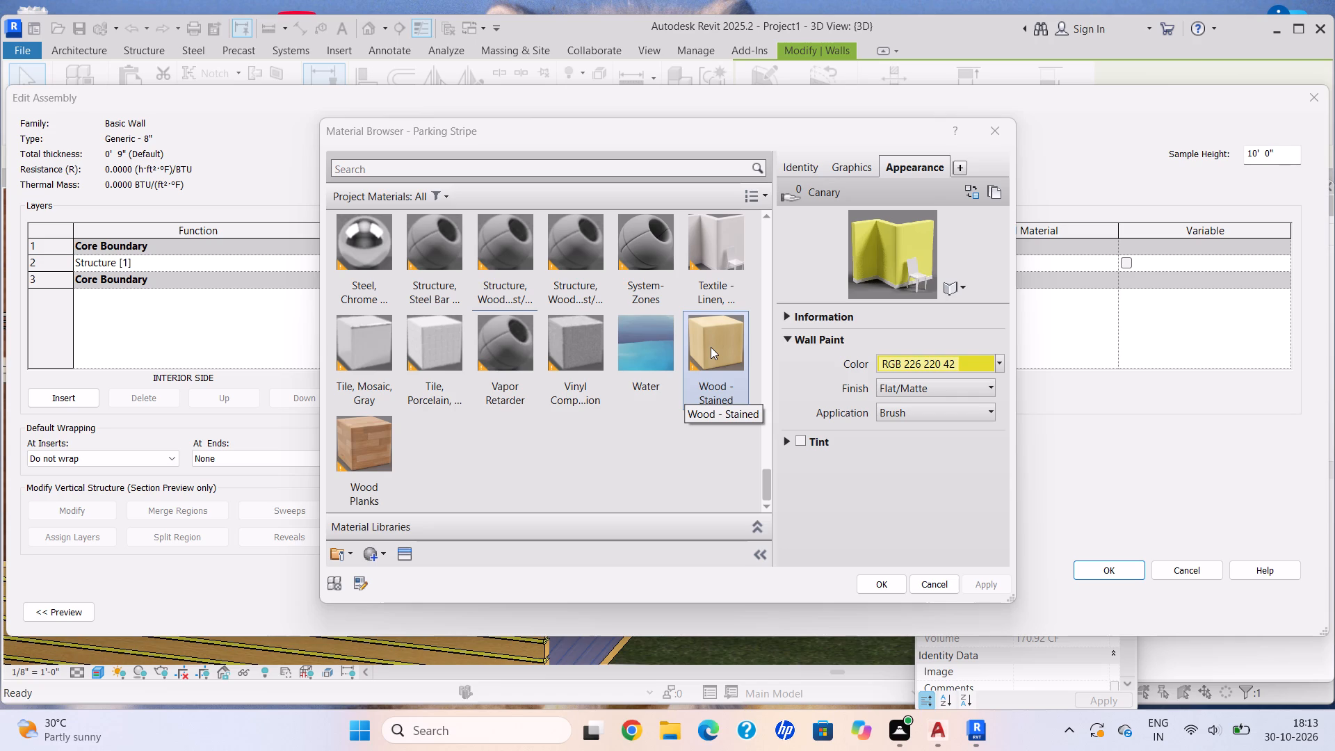
scroll(715, 283, "down", 1)
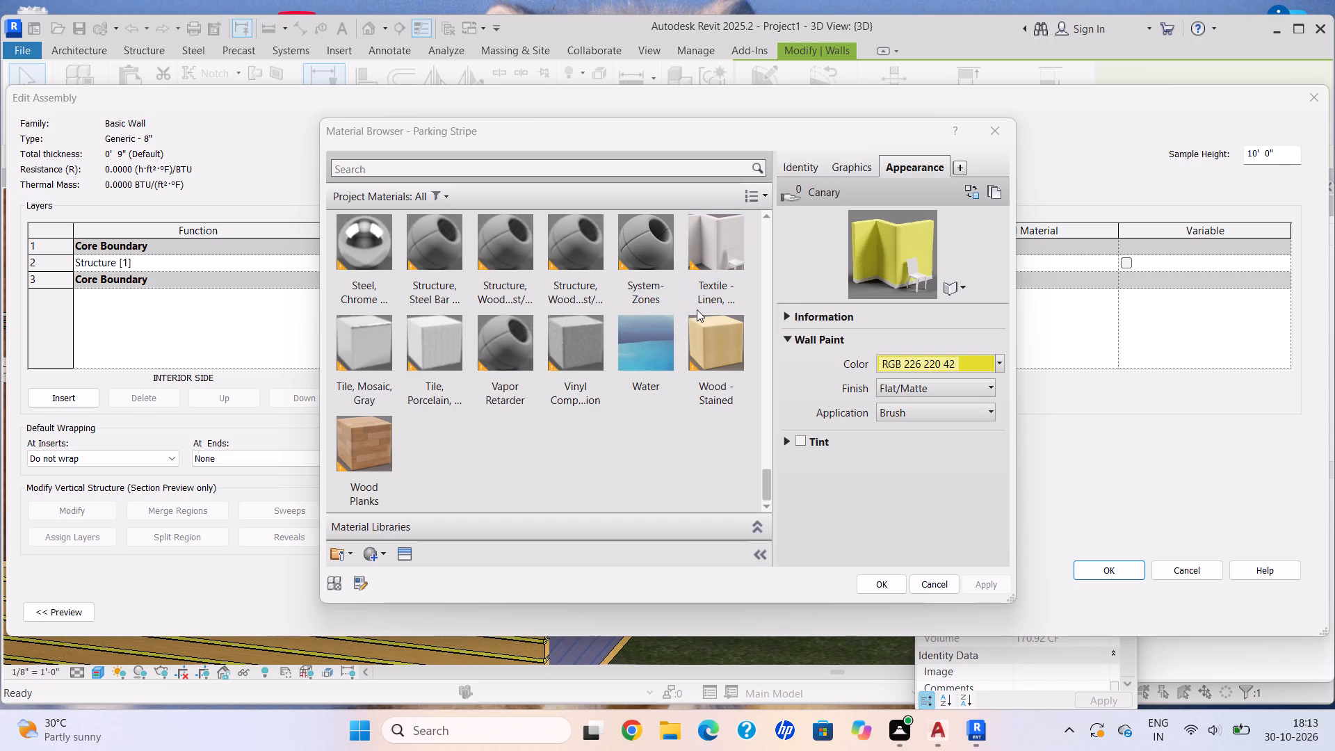
scroll(711, 353, "down", 1)
scroll(711, 353, "up", 1)
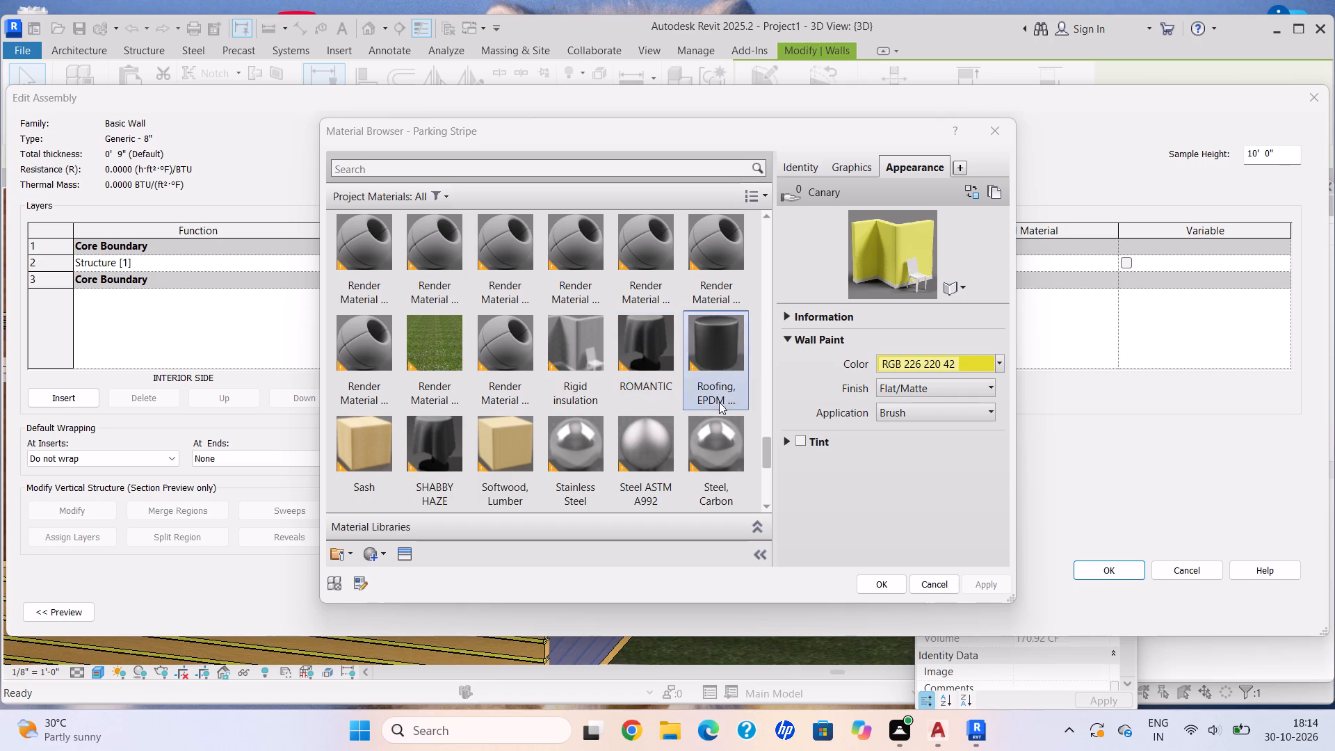
scroll(588, 416, "down", 6)
scroll(622, 428, "up", 4)
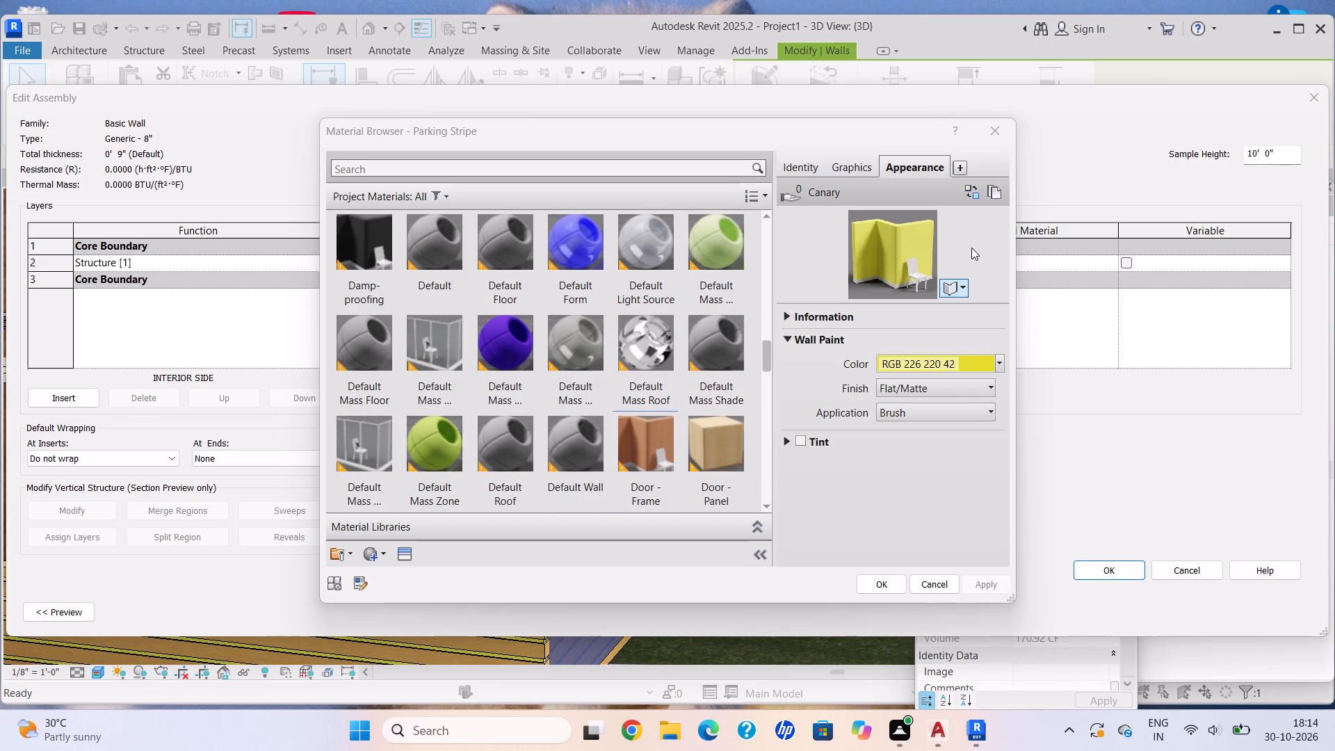
left_click(992, 134)
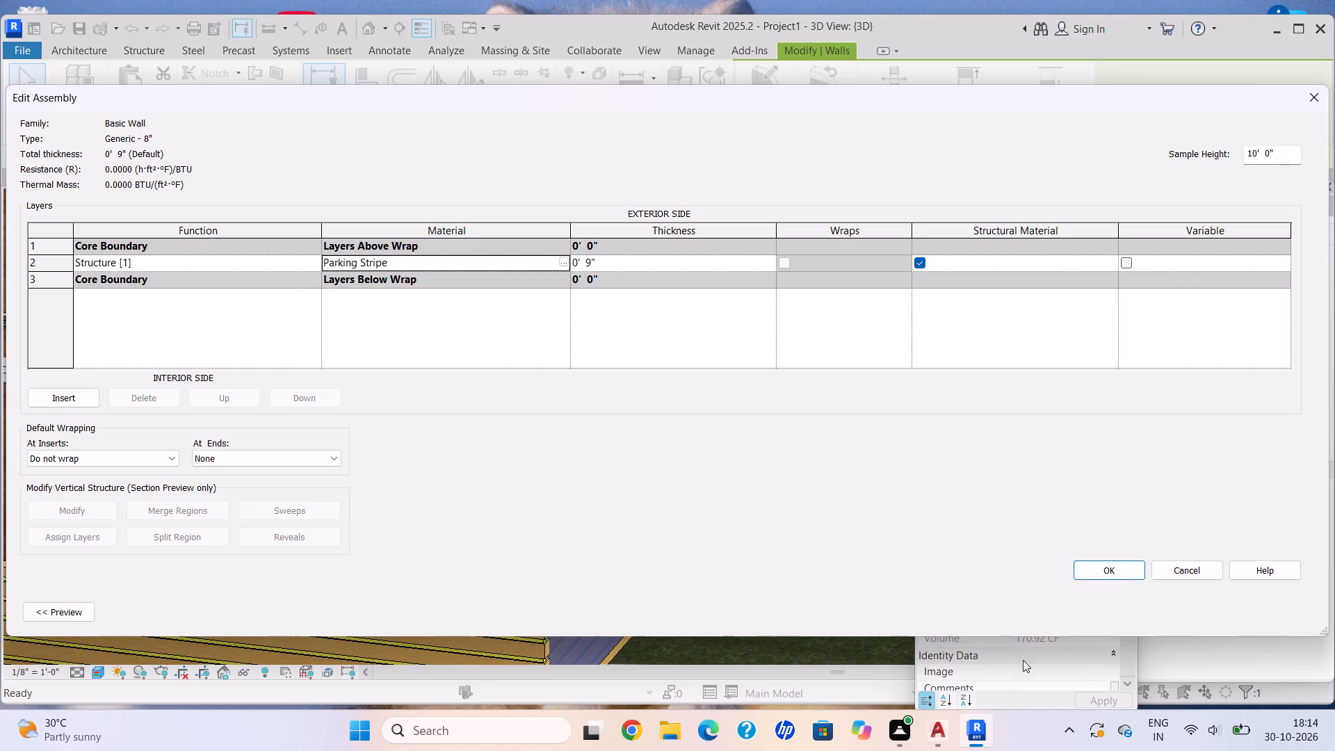
left_click(1117, 574)
left_click(1290, 608)
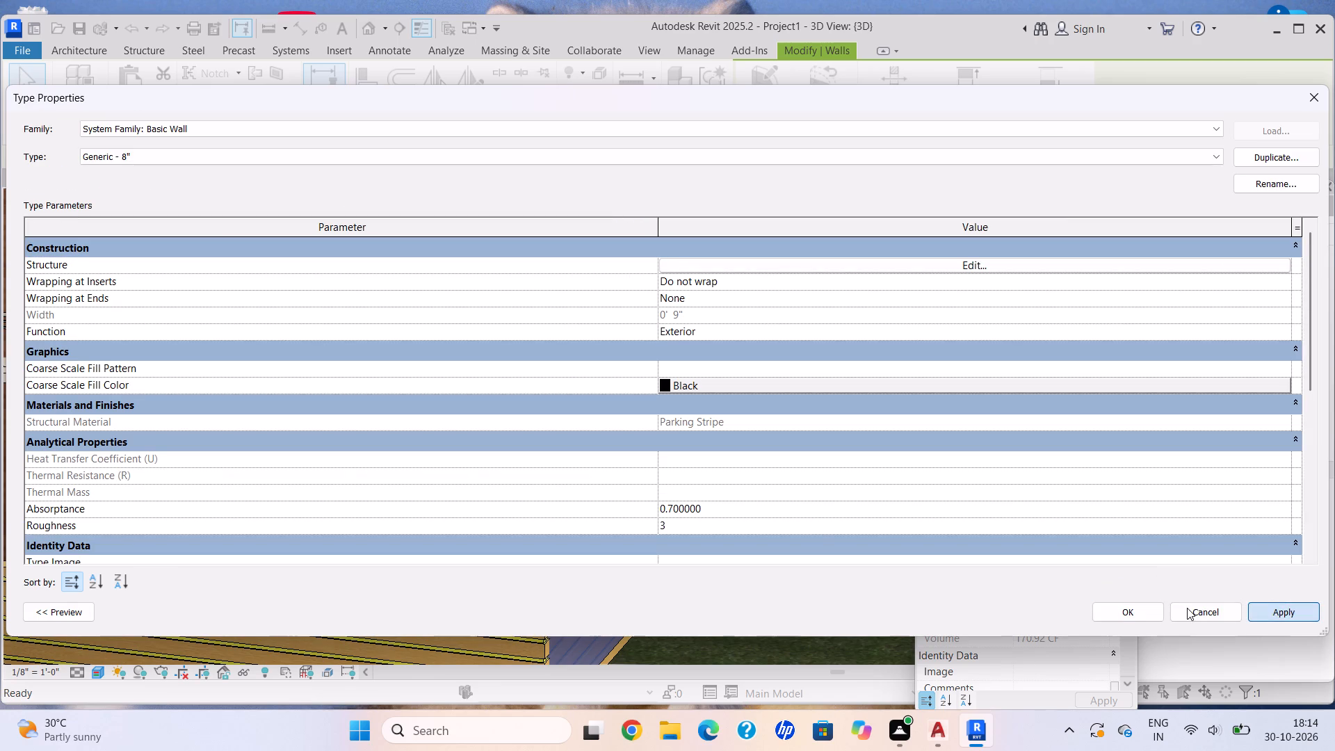
left_click(1144, 613)
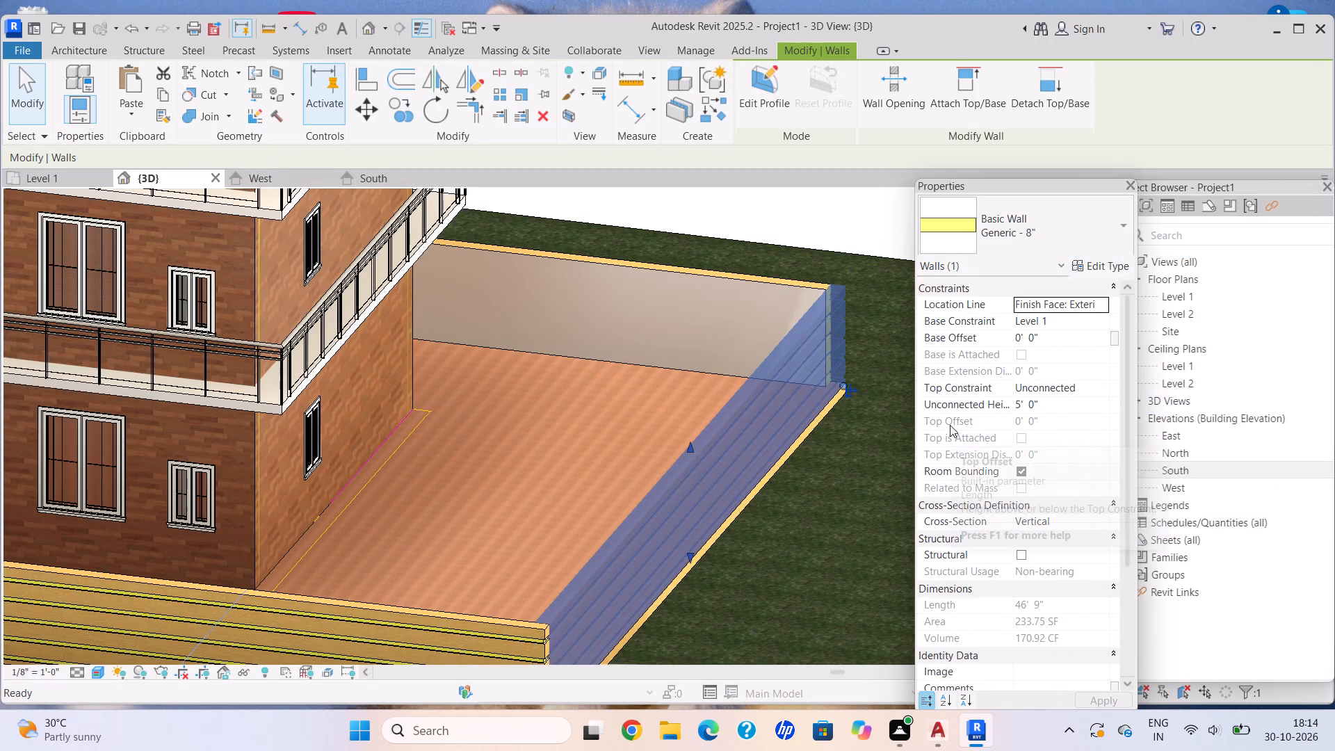
Examine the banded compound wall, gate side and house from several sides in the 3D view.
middle_click_drag(864, 451, 955, 410)
scroll(704, 582, "up", 4)
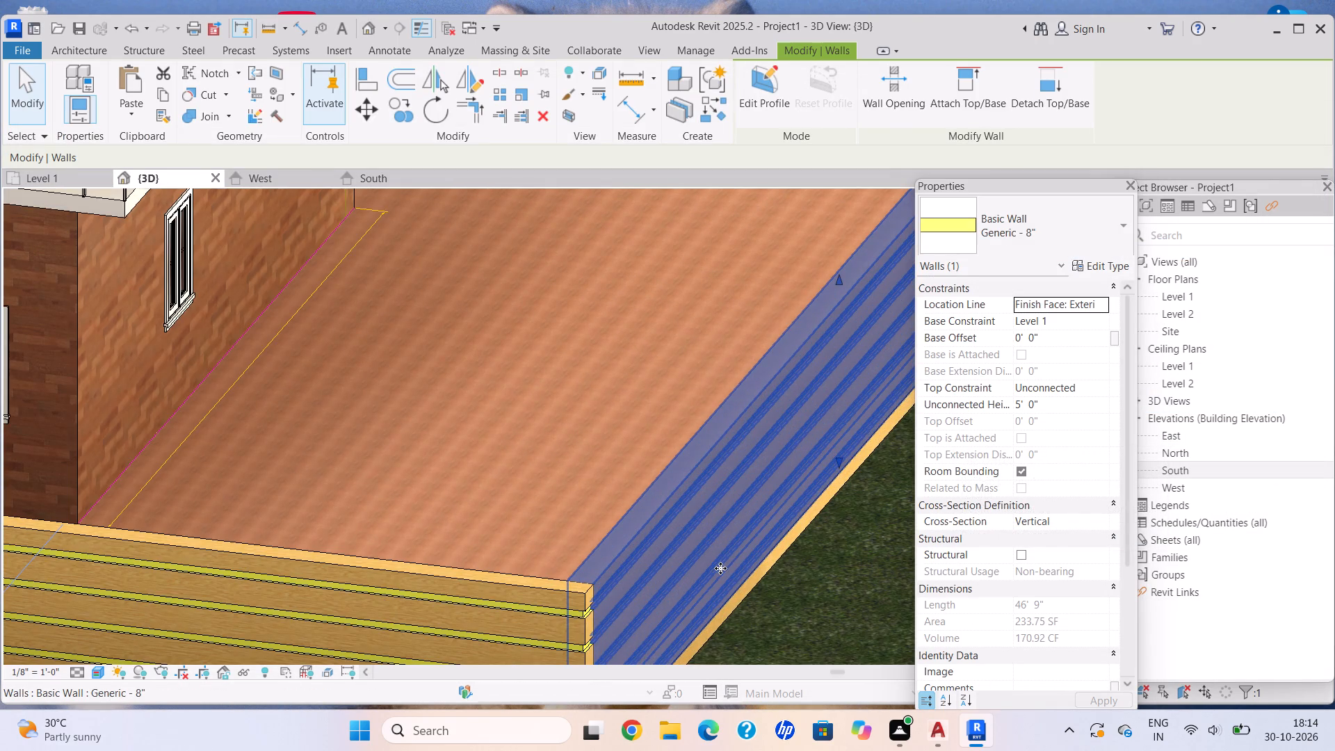
key("Escape")
key("Escape")
key("Escape")
key("Escape")
key("Escape")
key("Escape")
key("Escape")
key("Escape")
scroll(709, 570, "down", 3)
middle_click_drag(708, 571, 685, 528)
scroll(685, 528, "down", 2)
key("Escape")
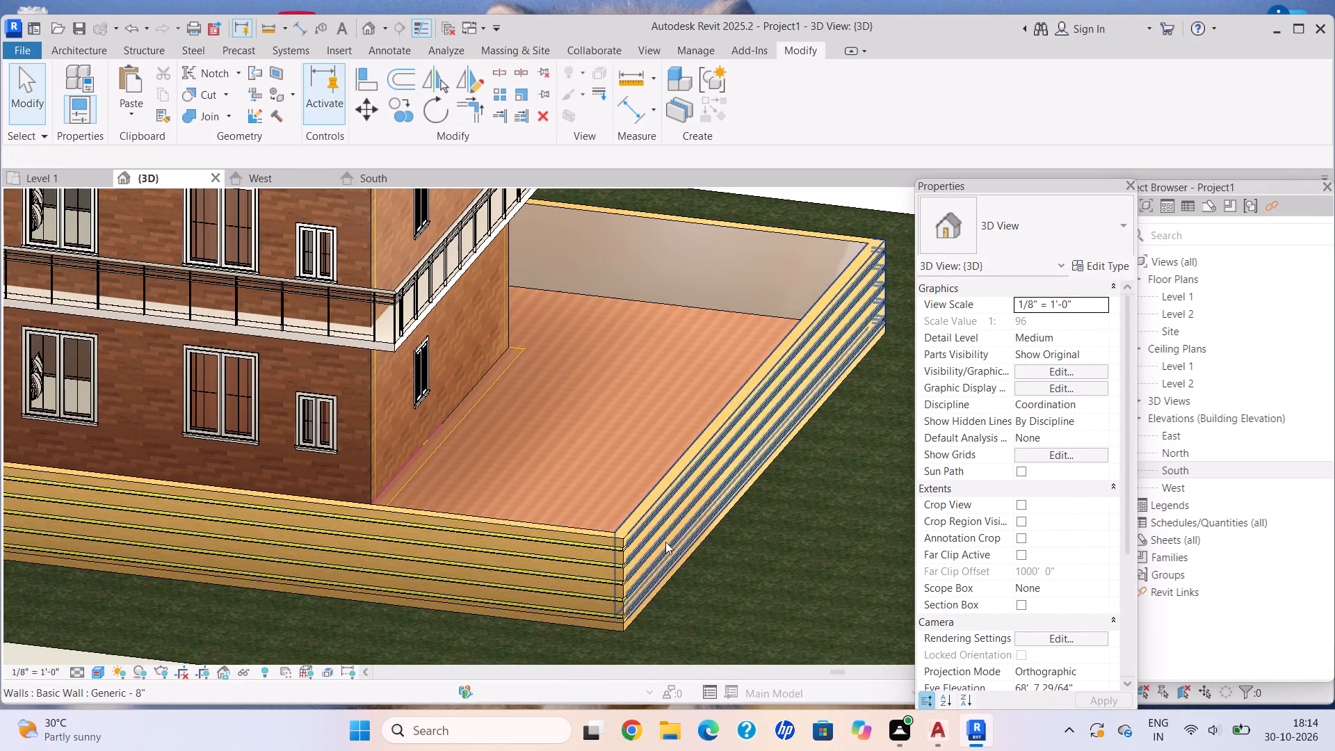
scroll(528, 578, "down", 9)
middle_click_drag(478, 476, 809, 475, "shift")
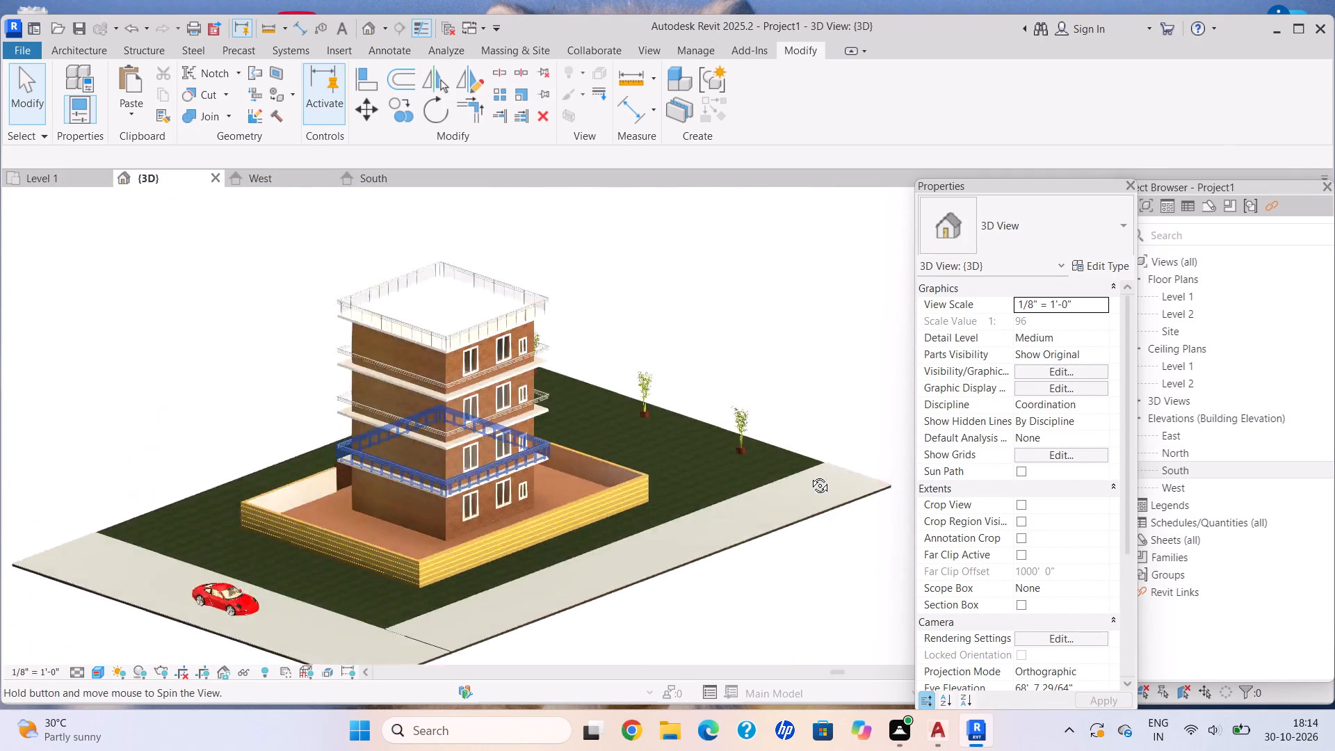
middle_click_drag(809, 475, 815, 474, "shift")
middle_click_drag(546, 539, 754, 515, "shift")
middle_click_drag(615, 551, 757, 530)
scroll(757, 531, "down", 1)
middle_click_drag(756, 533, 718, 566, "shift")
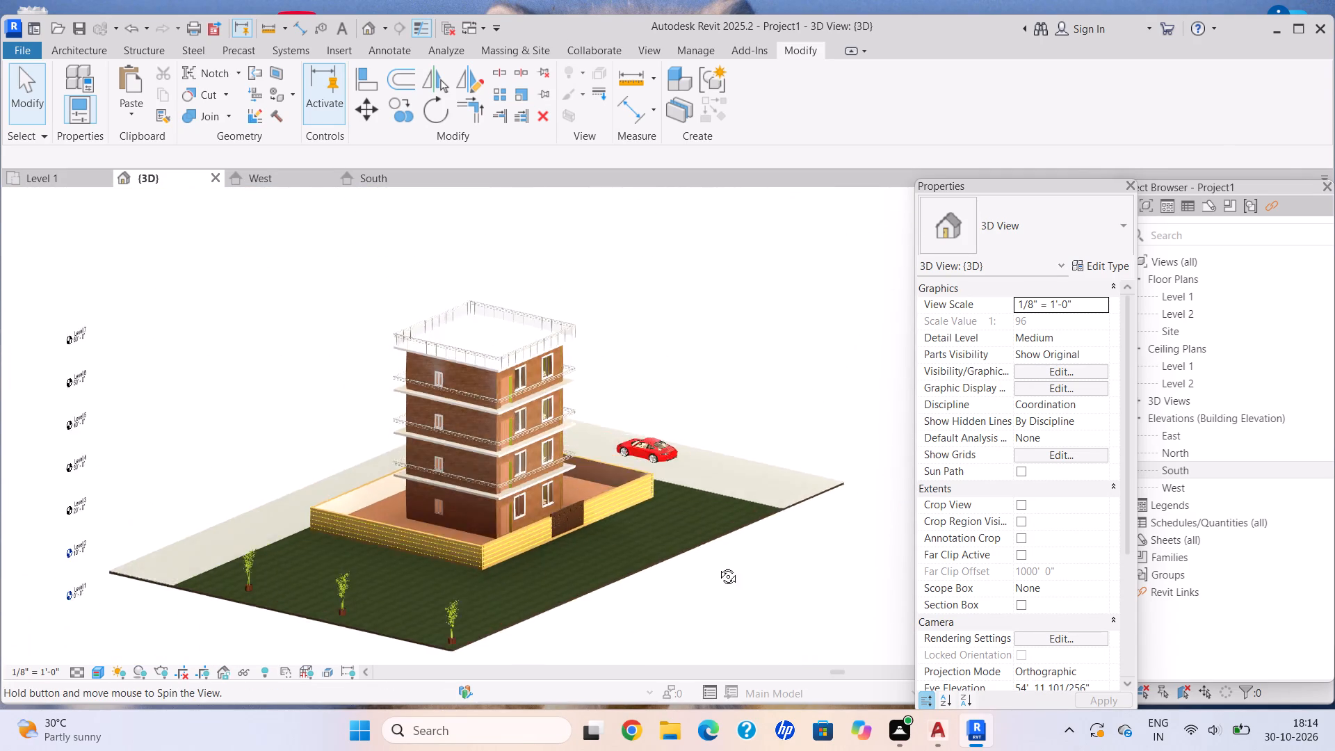
middle_click_drag(718, 566, 649, 600, "shift")
scroll(900, 519, "up", 4)
middle_click_drag(542, 514, 606, 547)
scroll(610, 549, "down", 1)
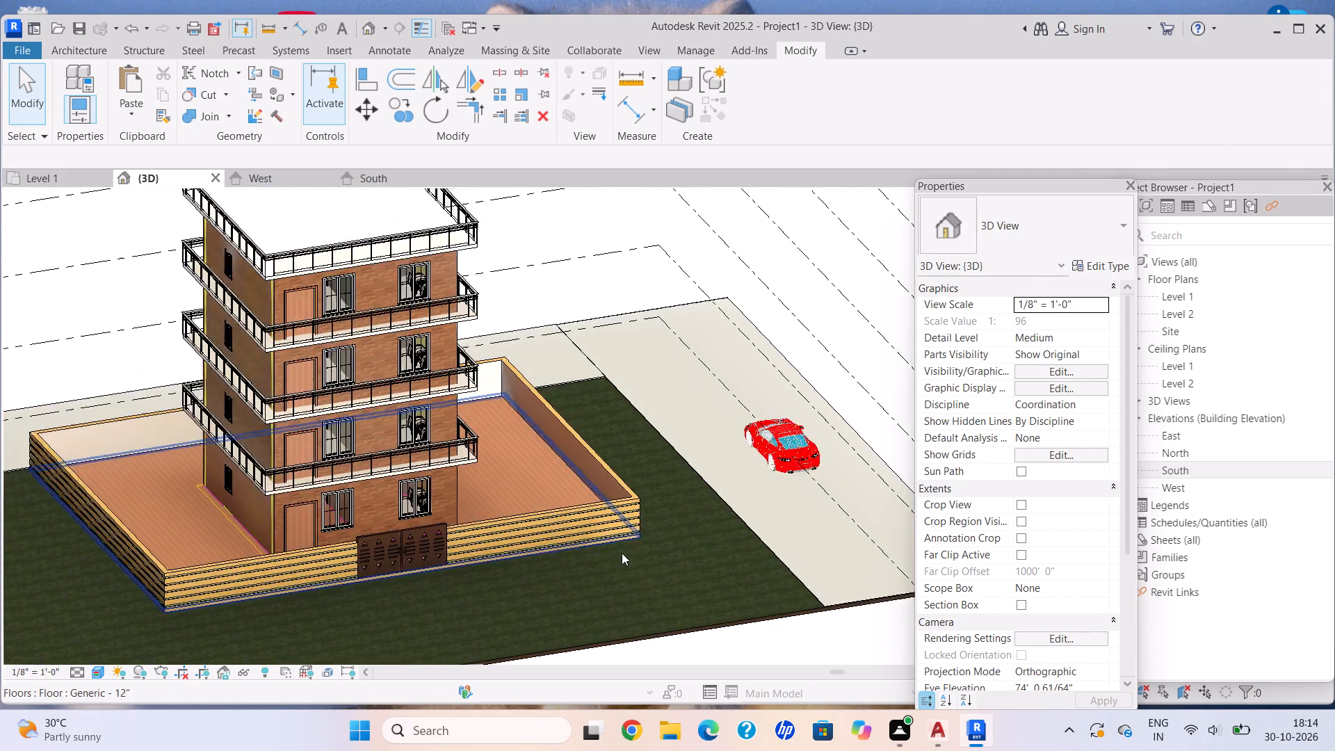
scroll(622, 553, "down", 1)
scroll(403, 307, "up", 8)
Open the South elevation and delete the railing around the top roof slab.
left_click(293, 415)
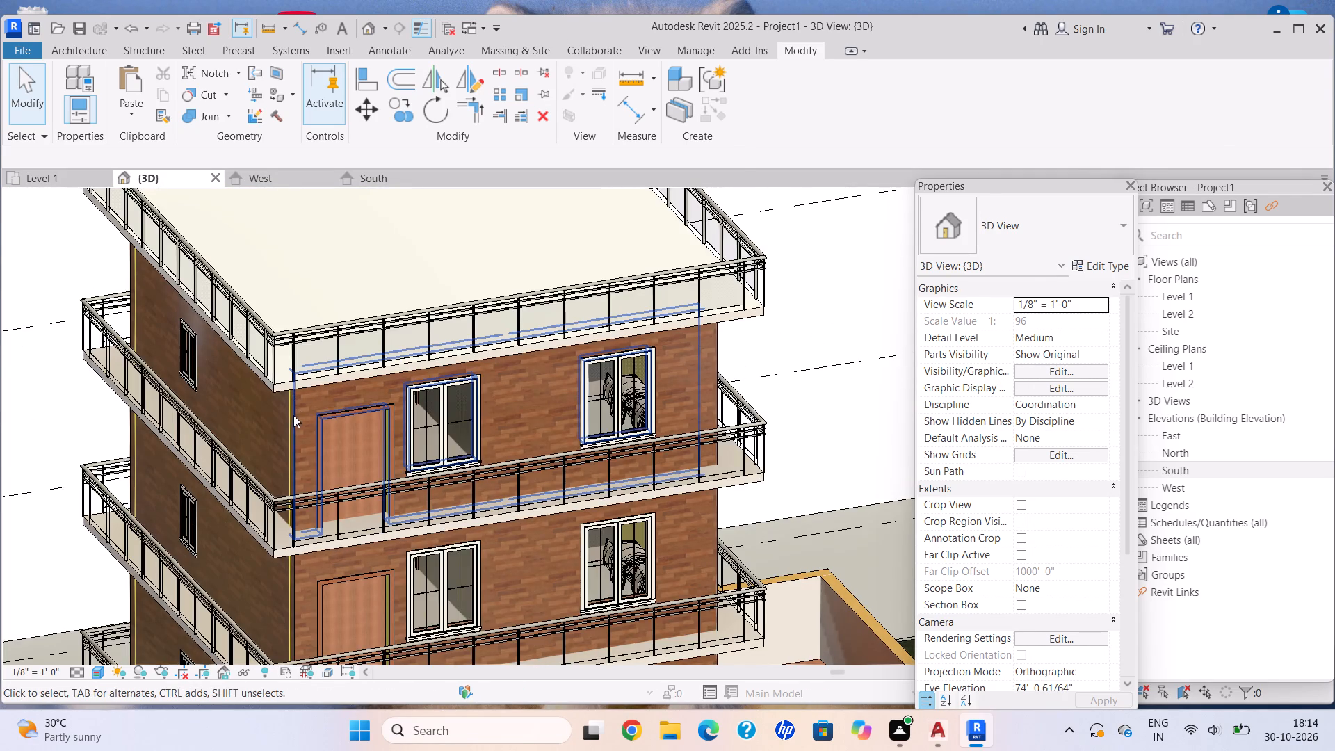
scroll(372, 403, "down", 6)
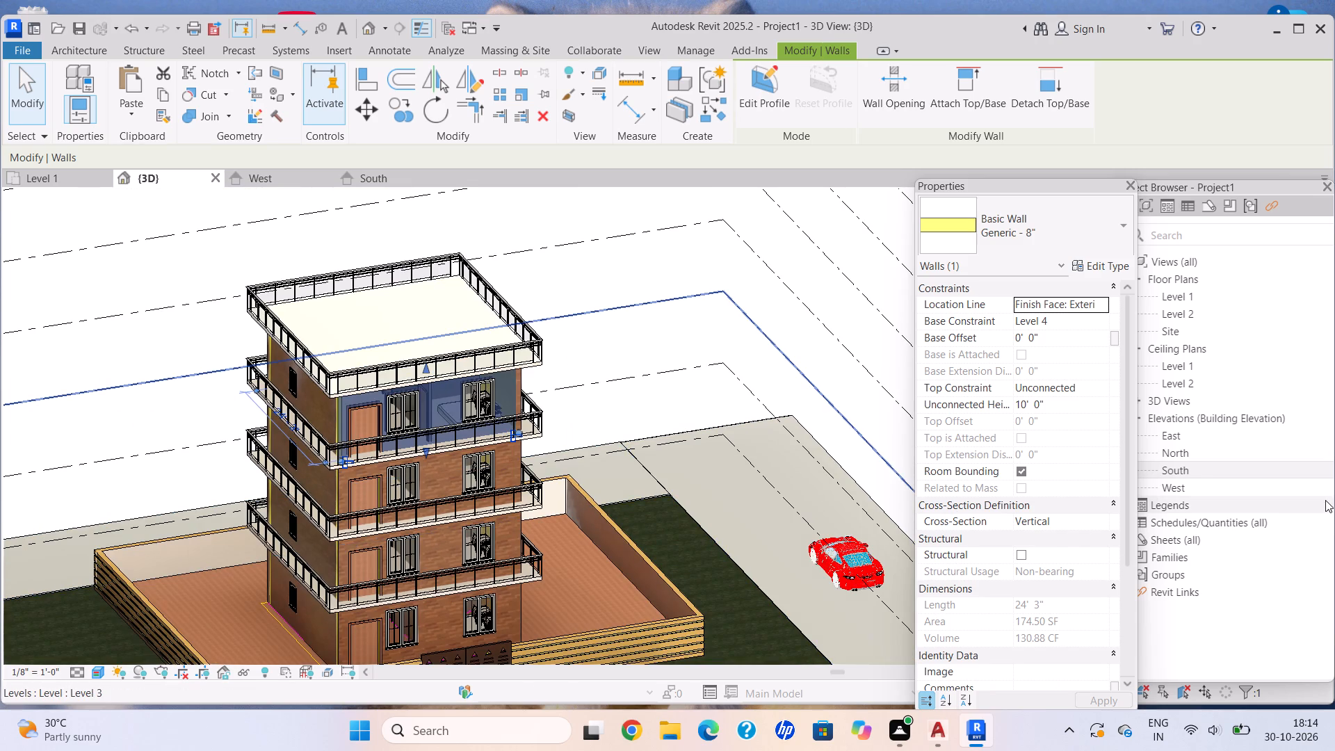
triple_click(1276, 474)
scroll(689, 480, "down", 2)
middle_click_drag(670, 462, 768, 556)
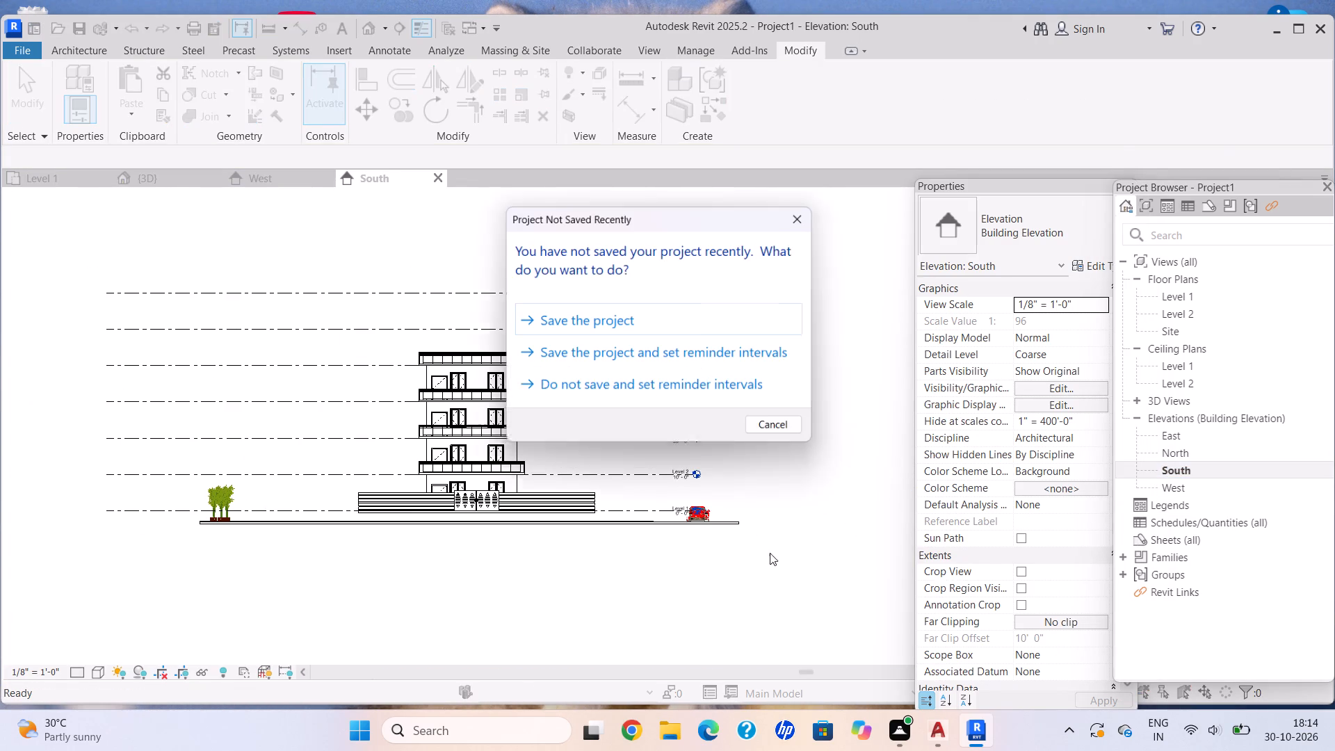
scroll(590, 498, "up", 4)
left_click(811, 204)
scroll(464, 334, "down", 1)
middle_click_drag(476, 340, 552, 402)
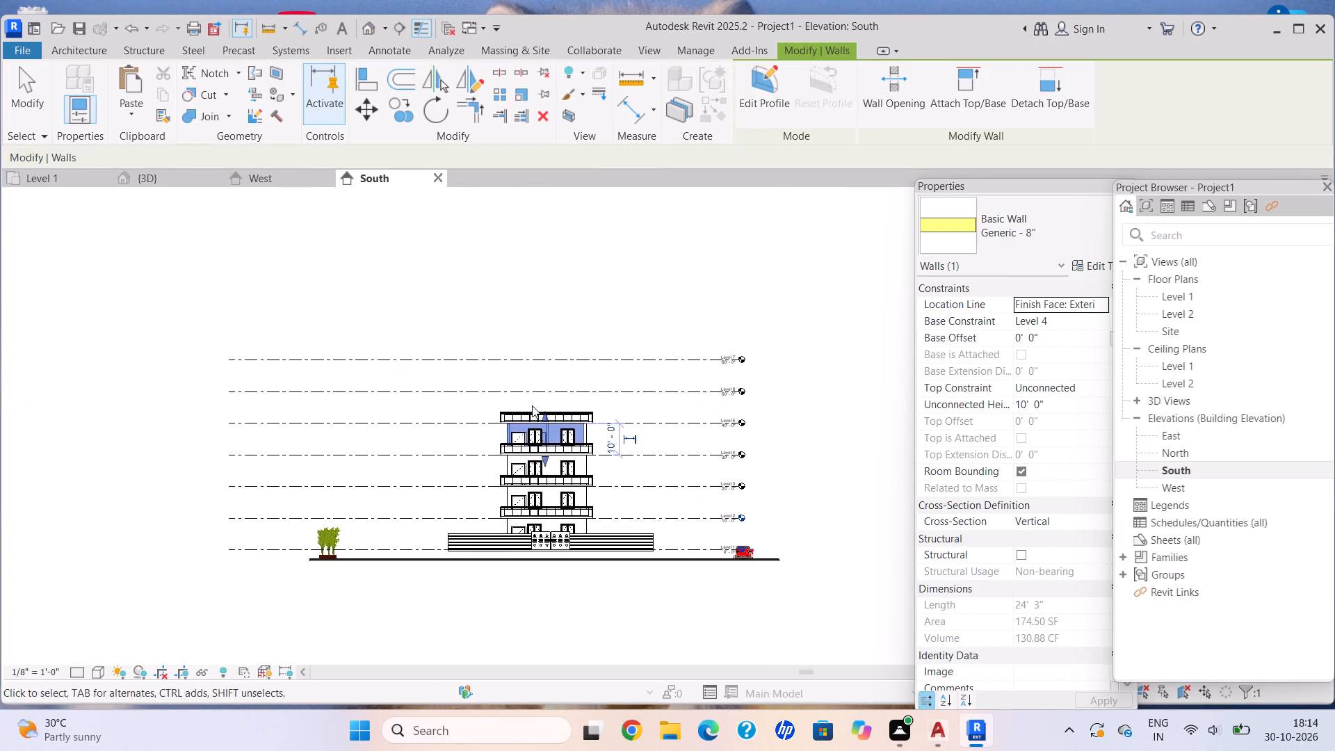
scroll(494, 405, "up", 3)
key("Escape")
key("Escape")
scroll(599, 417, "up", 2)
key("Escape")
scroll(670, 431, "up", 3)
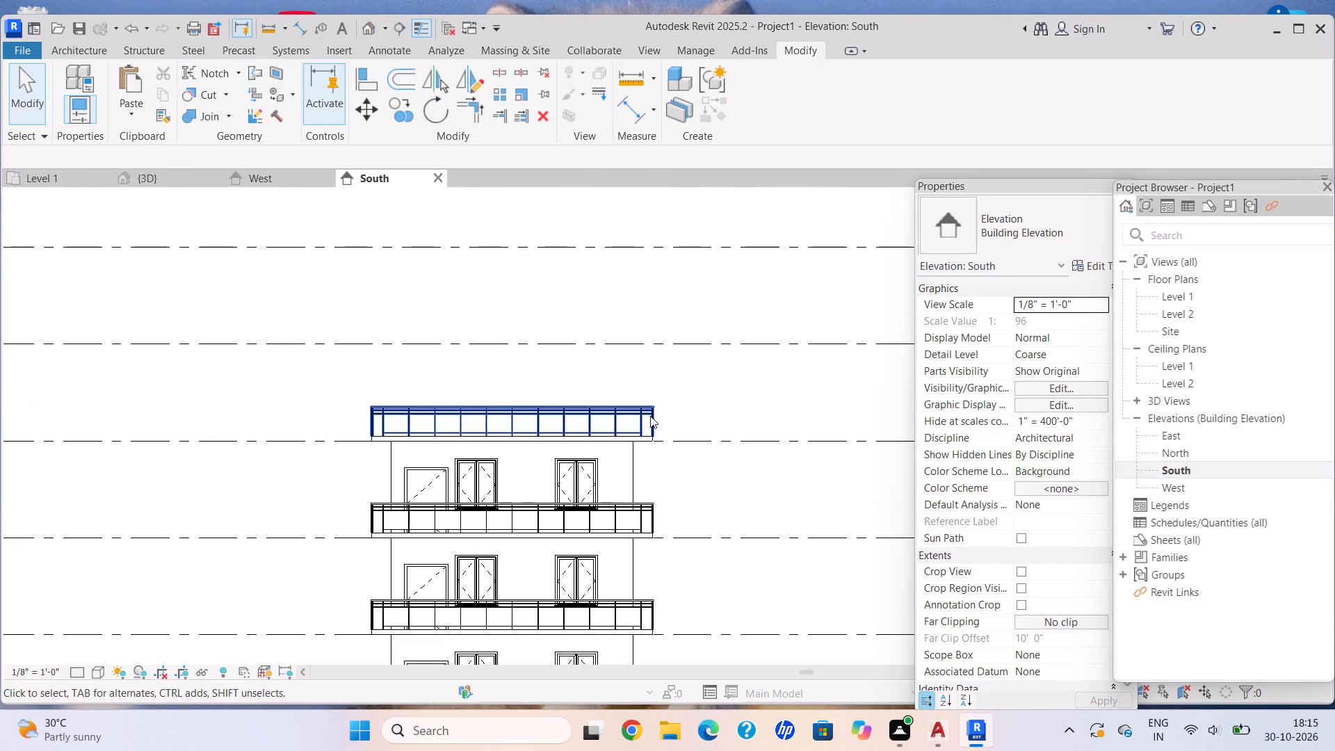
left_click(649, 415)
key("Delete")
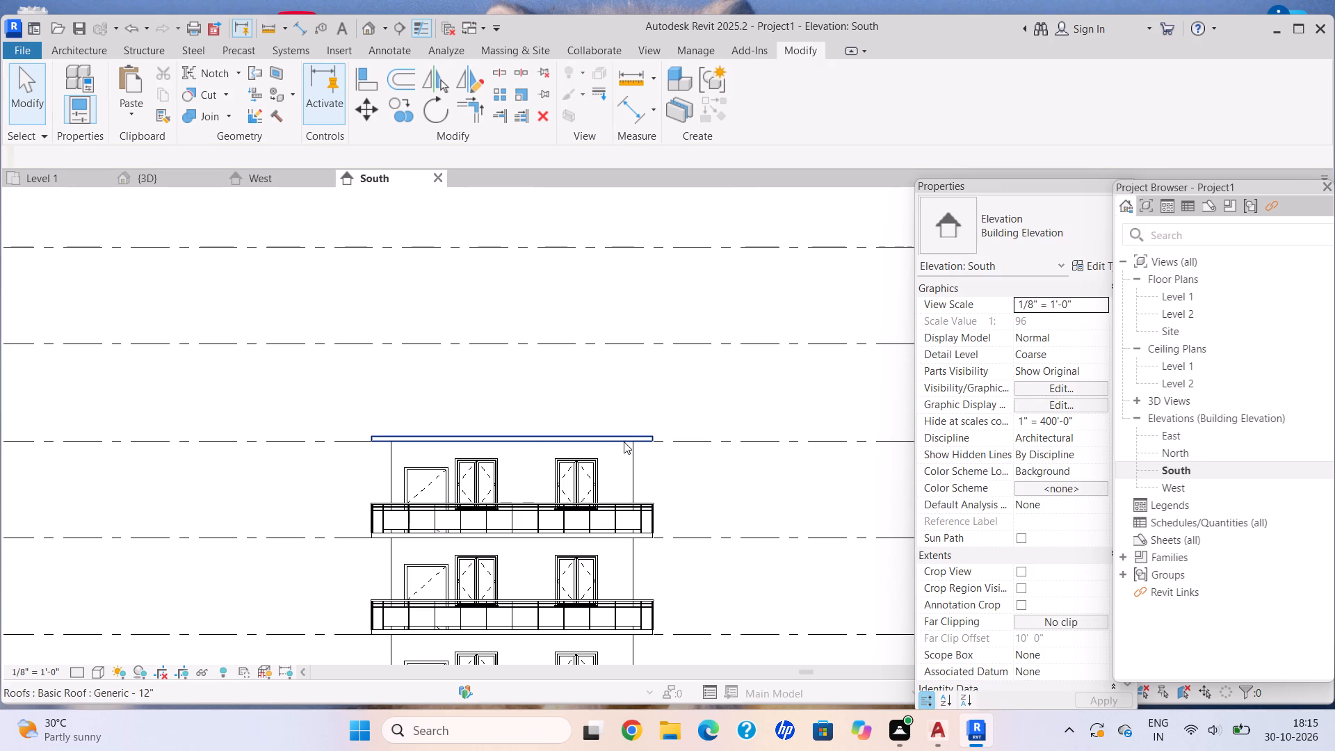
Delete the Glass Panel - Bottom Fill railings on the three projecting floor slabs below the roof.
left_click(640, 508)
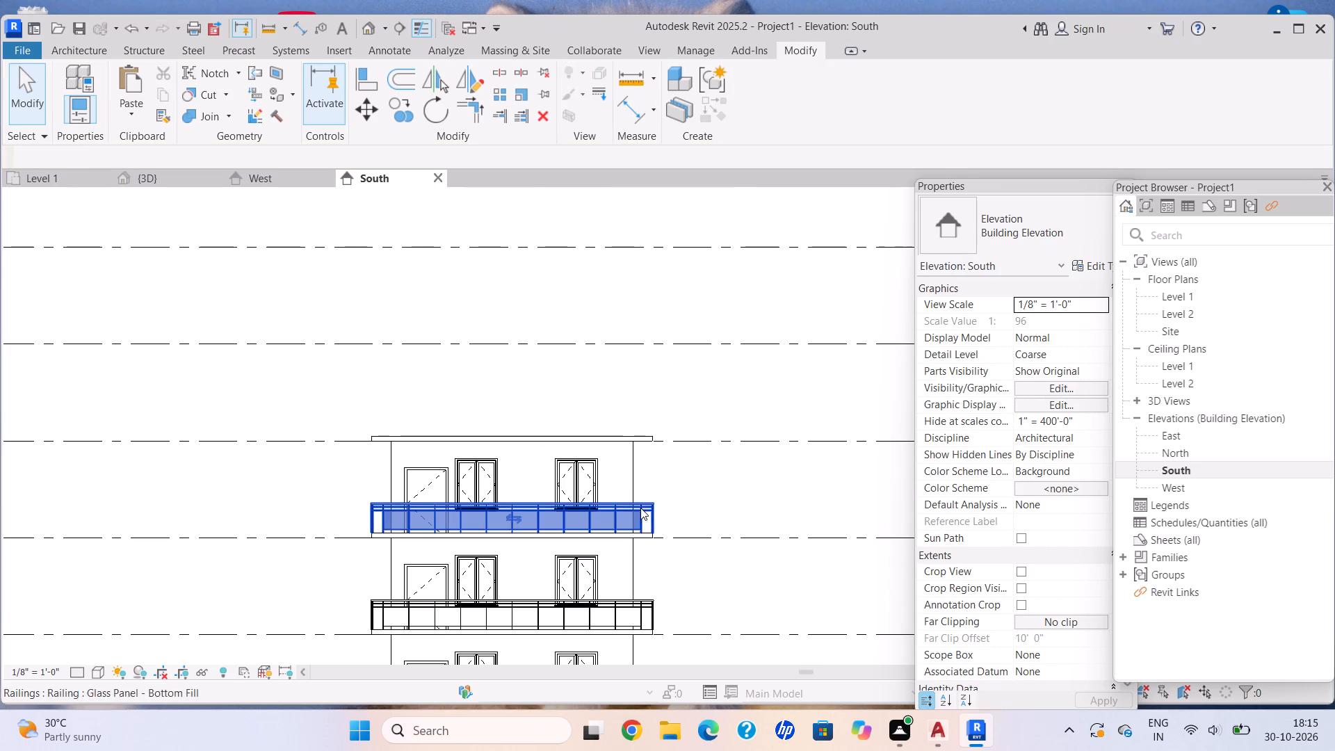
key("Delete")
scroll(638, 534, "down", 1)
middle_click_drag(638, 534, 610, 393)
scroll(601, 439, "up", 4)
left_click(632, 464)
key("Delete")
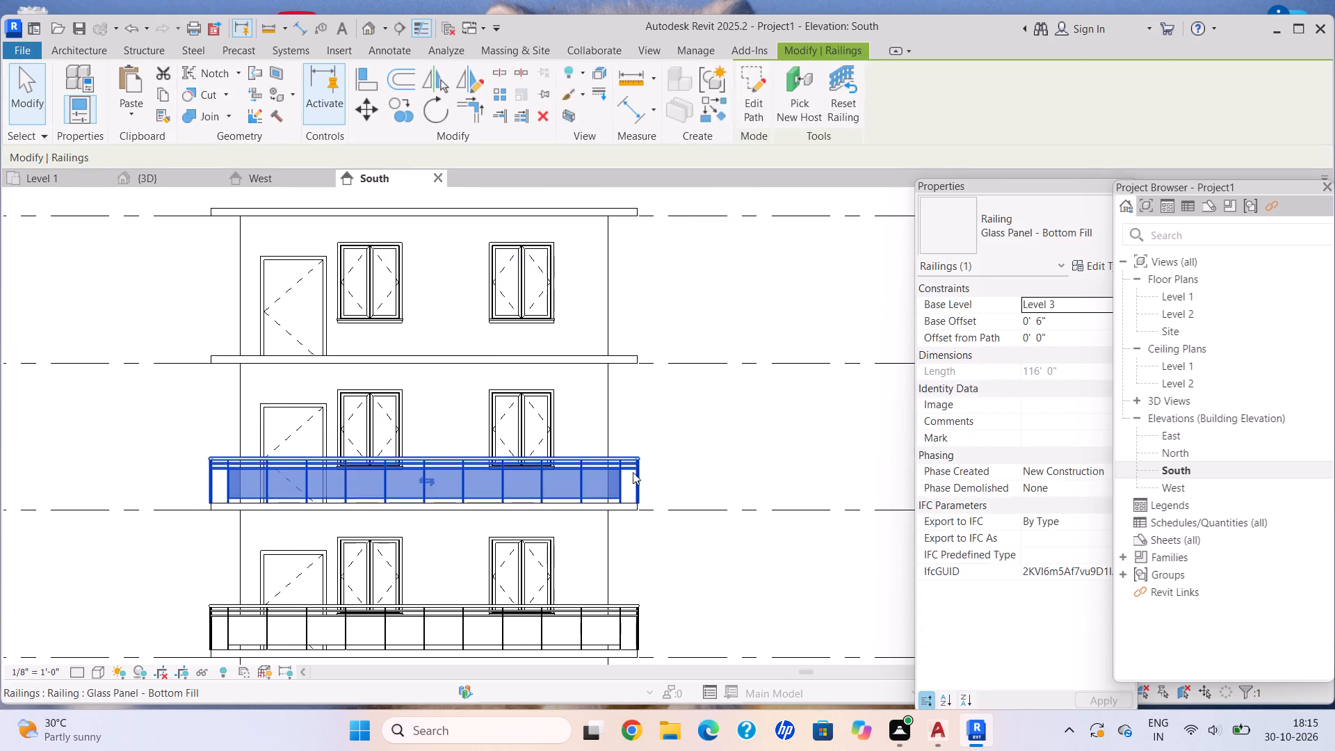
scroll(655, 508, "down", 1)
middle_click_drag(657, 508, 652, 358)
scroll(652, 354, "down", 1)
scroll(646, 443, "up", 4)
left_click(631, 431)
key("Delete")
scroll(645, 451, "down", 2)
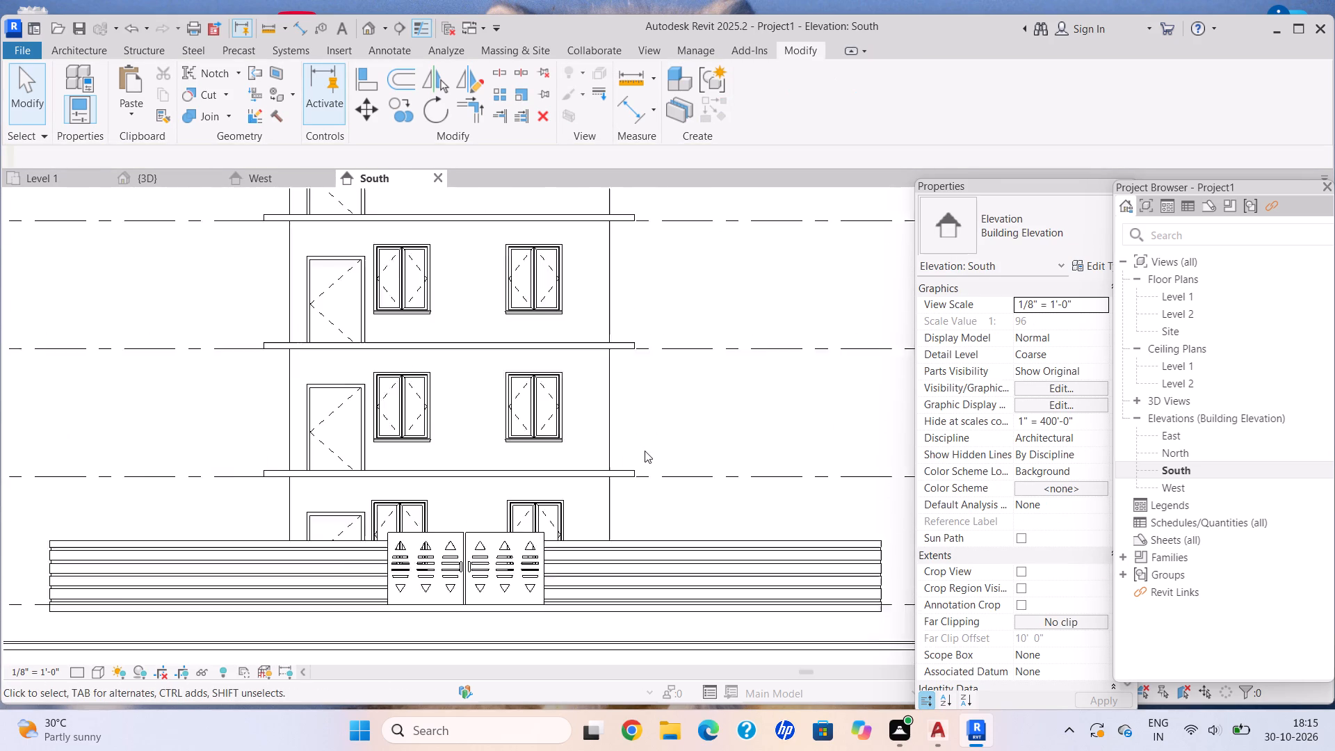
scroll(645, 451, "down", 4)
middle_click_drag(650, 454, 674, 468)
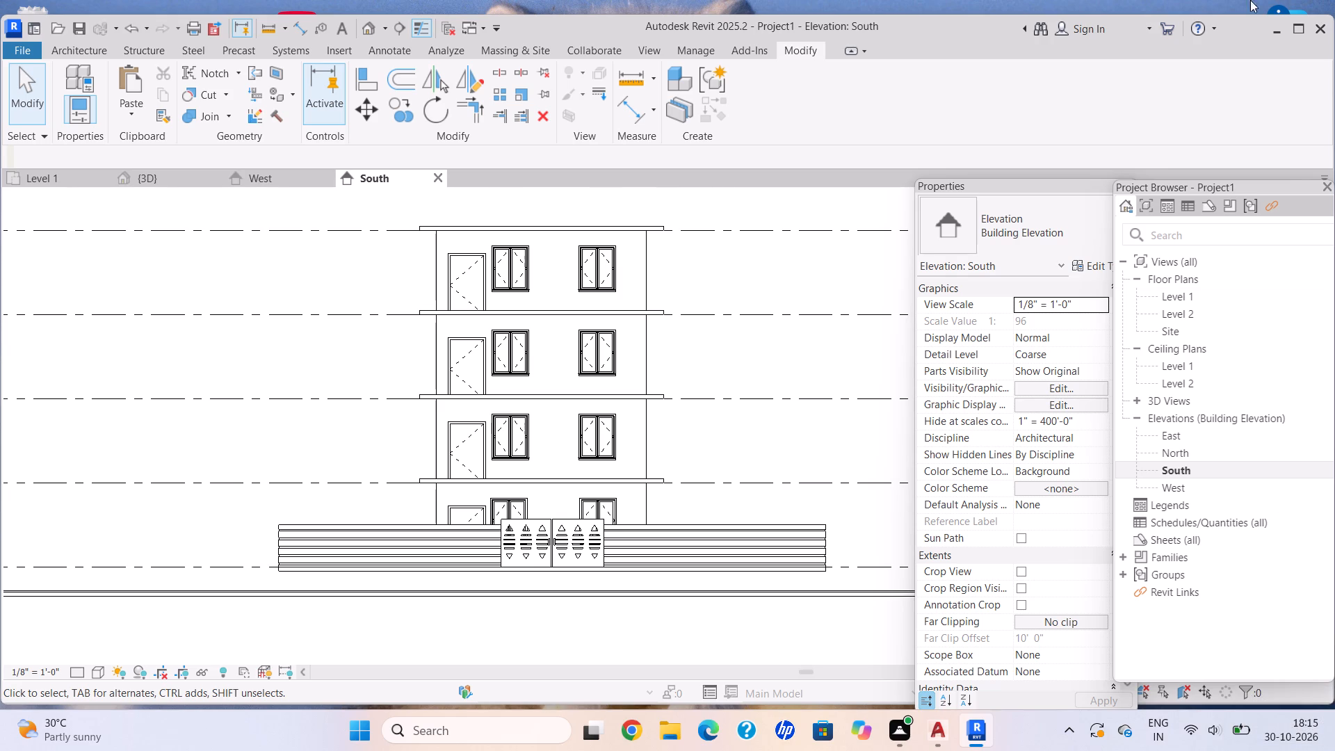
Examine the house's bare slab edges and front facade in the South elevation and the 3D view.
scroll(728, 440, "down", 2)
middle_click_drag(682, 423, 728, 500)
scroll(695, 410, "up", 3)
scroll(709, 484, "down", 2)
middle_click_drag(723, 519, 725, 535)
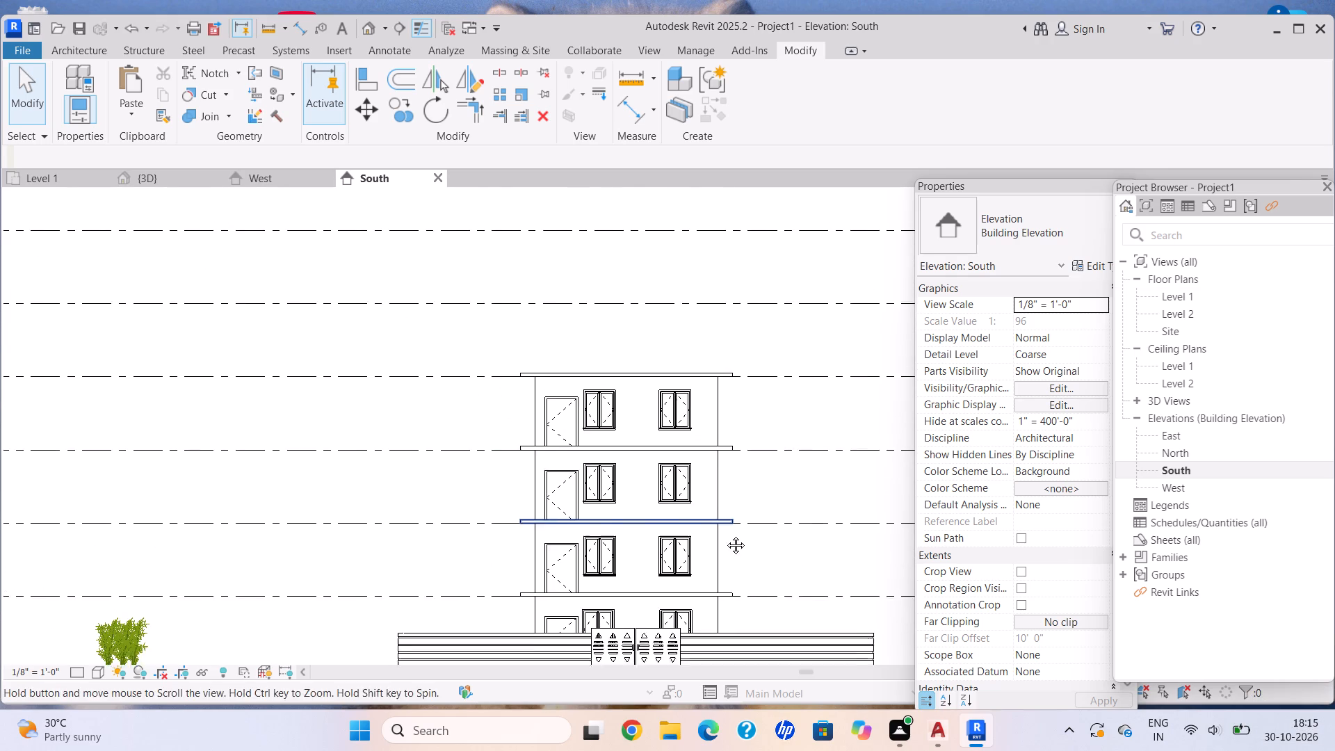
middle_click_drag(725, 535, 725, 540)
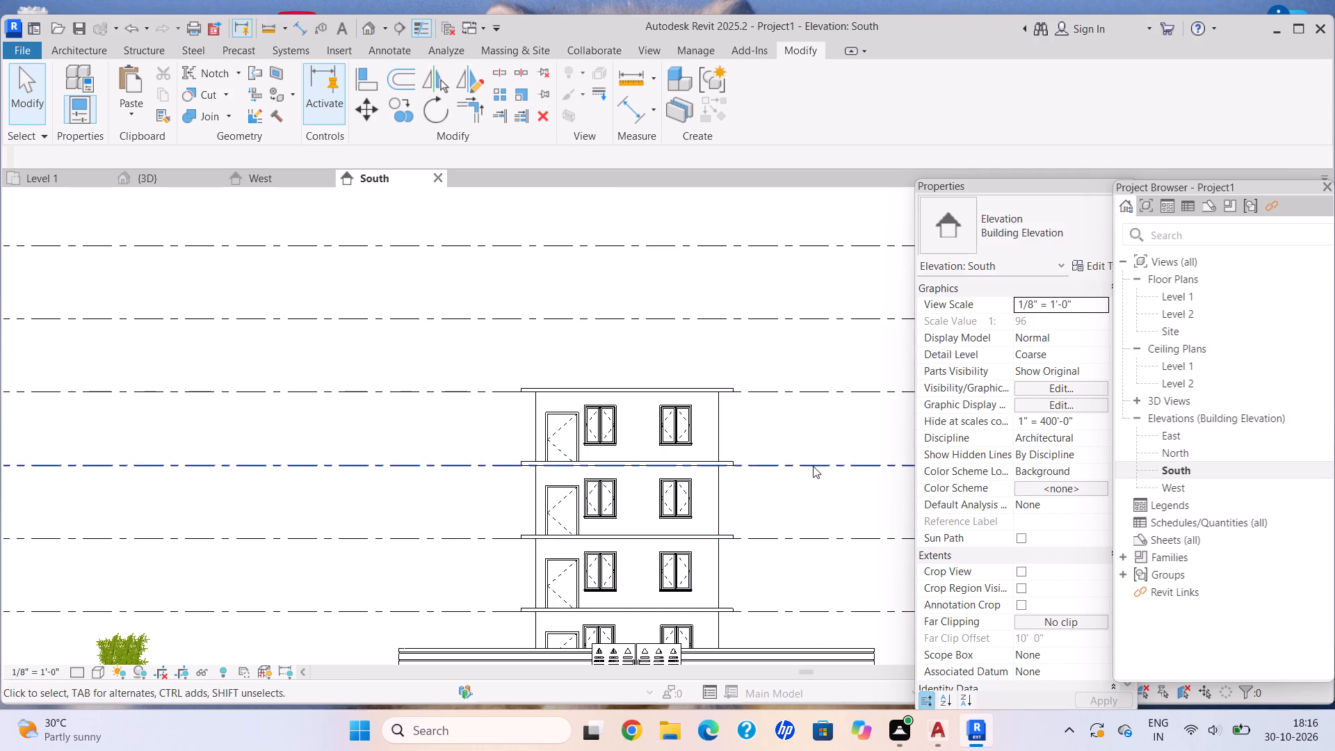
middle_click_drag(807, 463, 752, 484)
middle_click(747, 485)
scroll(725, 477, "down", 1)
left_click(55, 184)
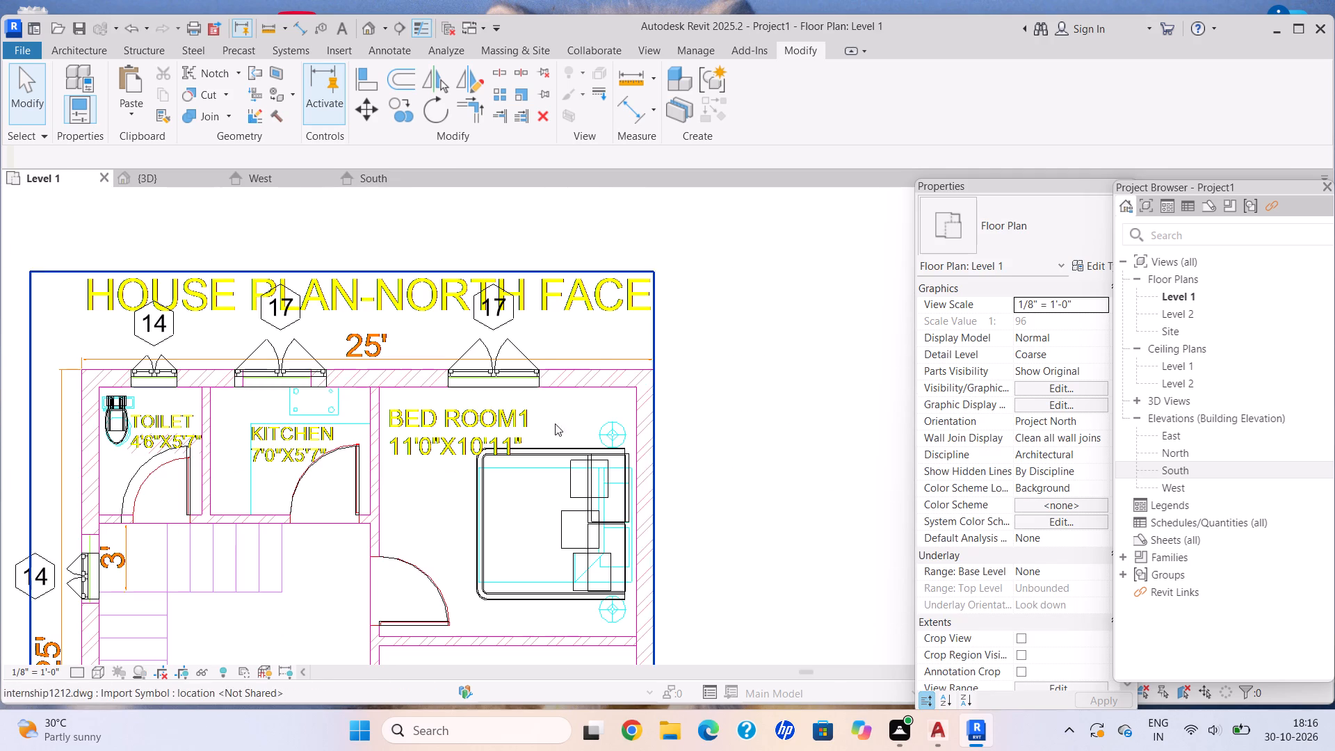
left_click(172, 181)
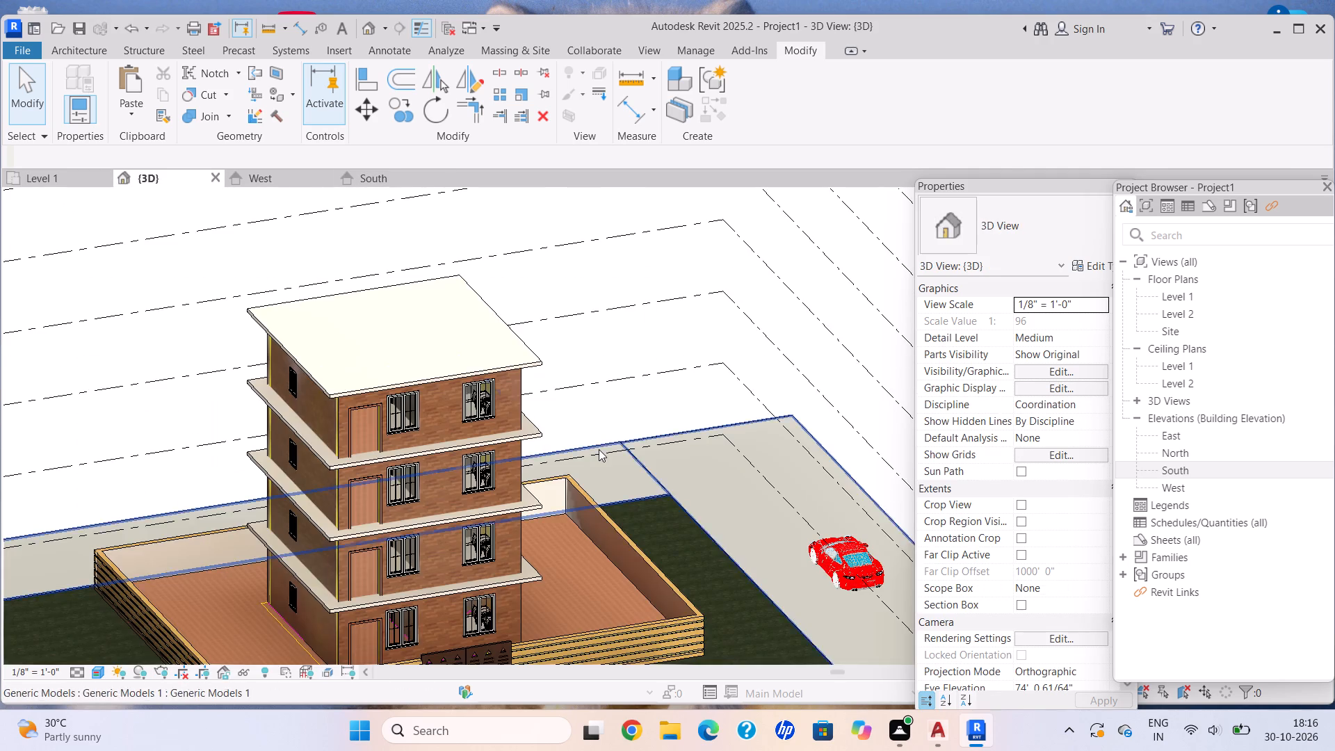
middle_click_drag(599, 450, 605, 414)
scroll(303, 526, "up", 6)
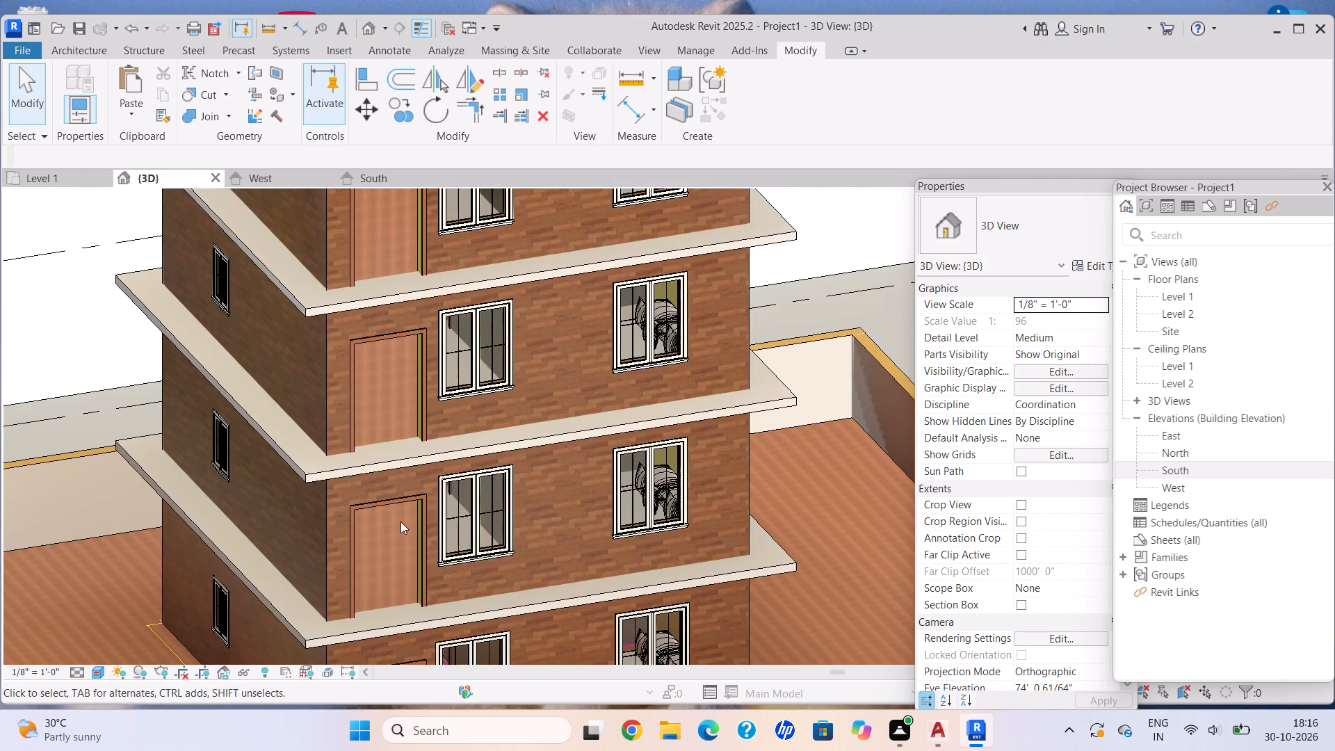
scroll(698, 479, "down", 3)
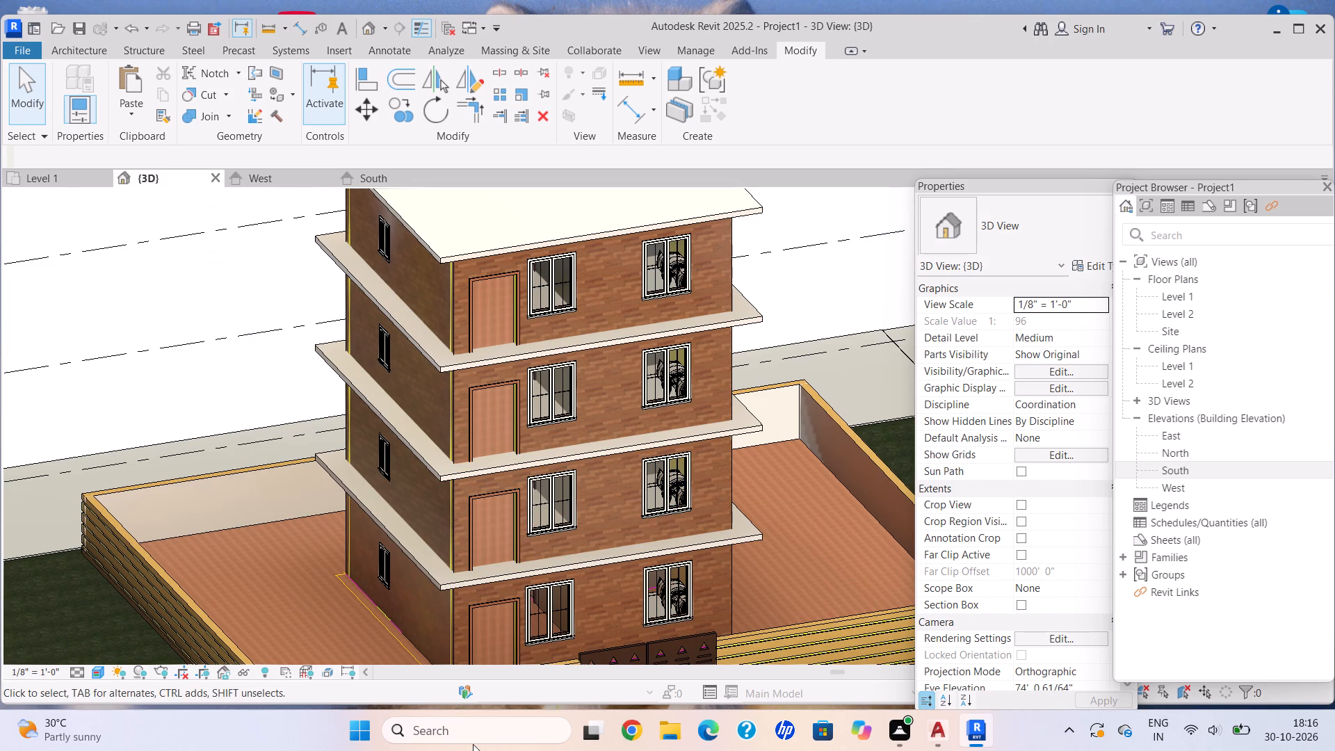
Examine the house's bare slab edges, front facade, gate side and compound in the 3D view.
scroll(599, 561, "up", 3)
middle_click_drag(588, 562, 610, 416)
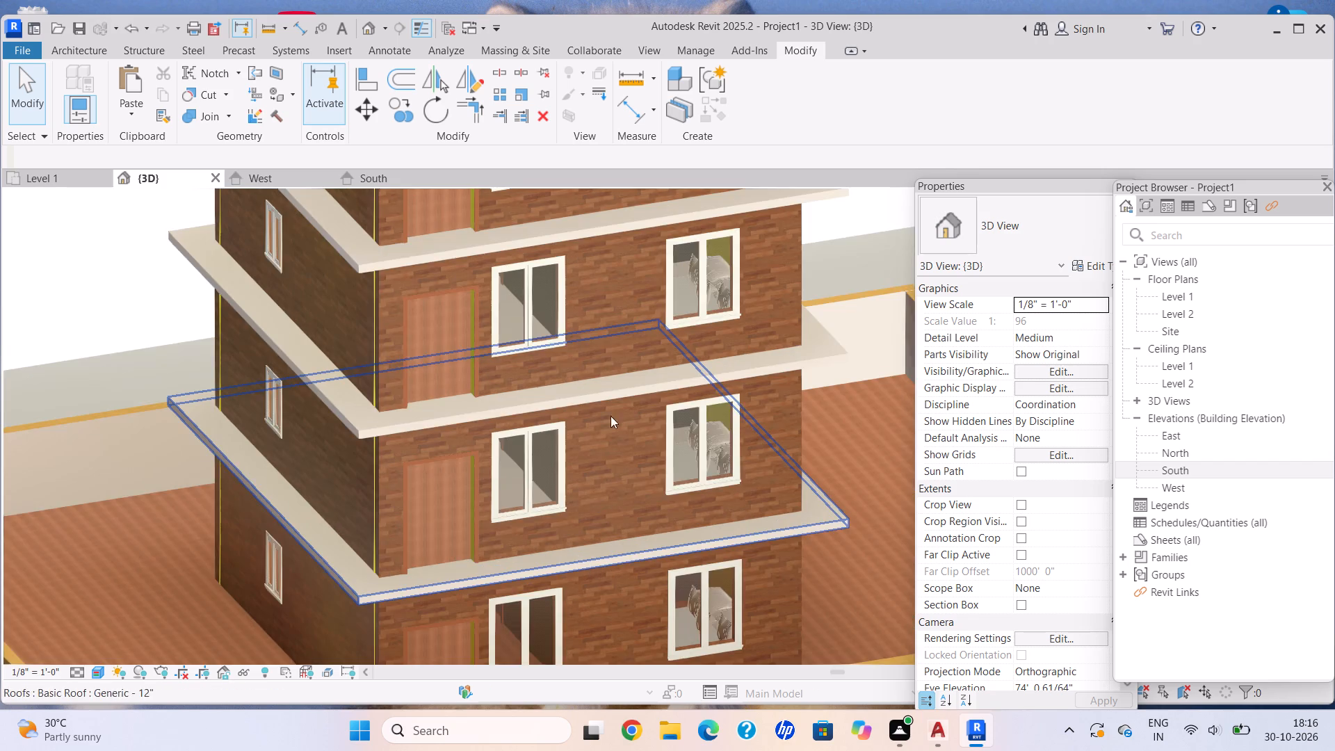
middle_click_drag(610, 416, 610, 401)
scroll(345, 483, "up", 4)
scroll(420, 588, "up", 4)
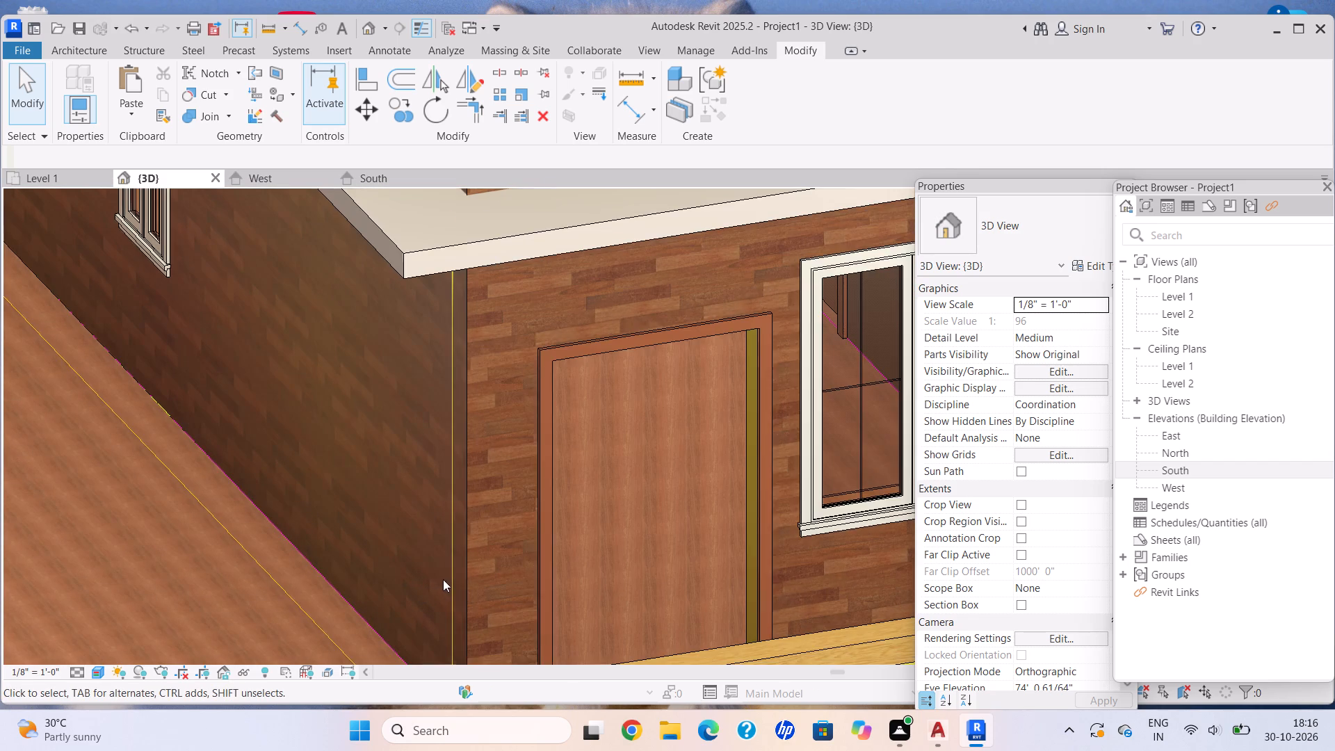
scroll(624, 595, "down", 4)
middle_click_drag(627, 596, 606, 580)
scroll(607, 581, "up", 1)
middle_click_drag(867, 558, 743, 524)
scroll(704, 586, "down", 4)
middle_click_drag(704, 586, 688, 556)
middle_click_drag(560, 457, 562, 503)
scroll(576, 512, "up", 2)
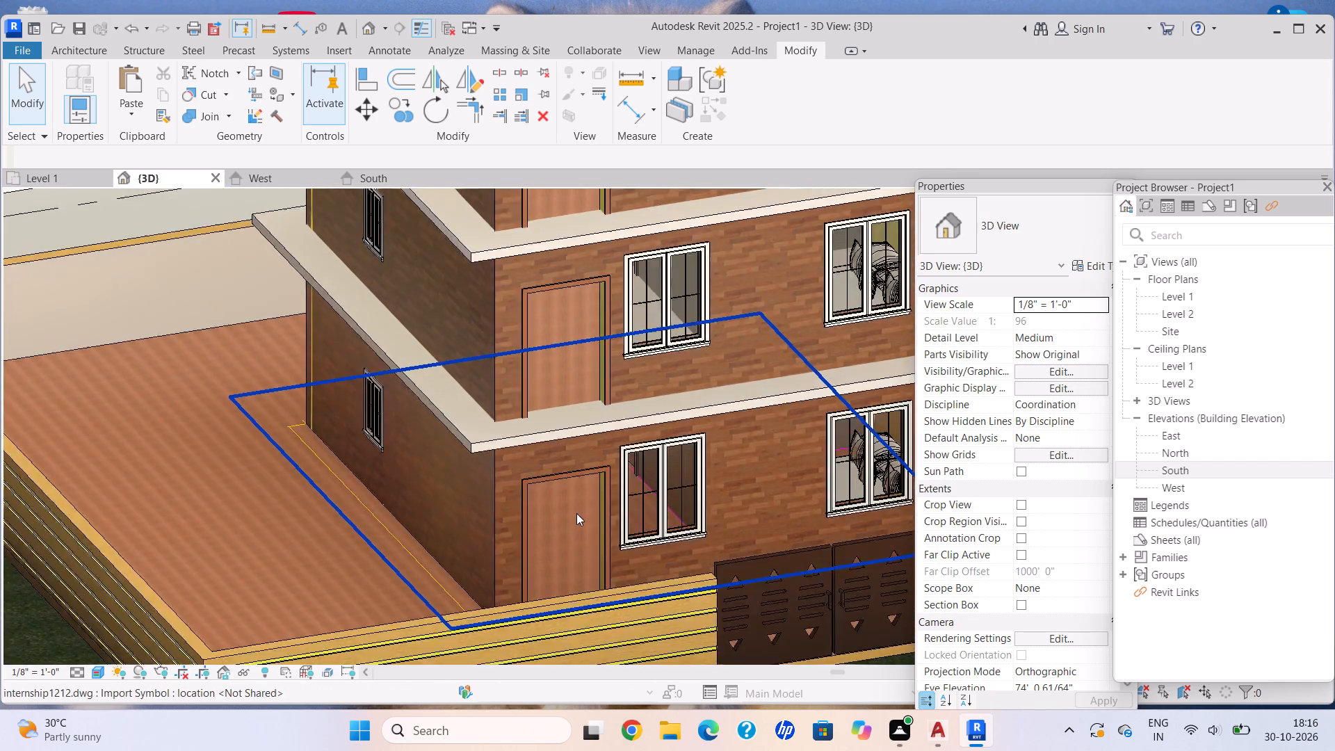
scroll(576, 513, "up", 3)
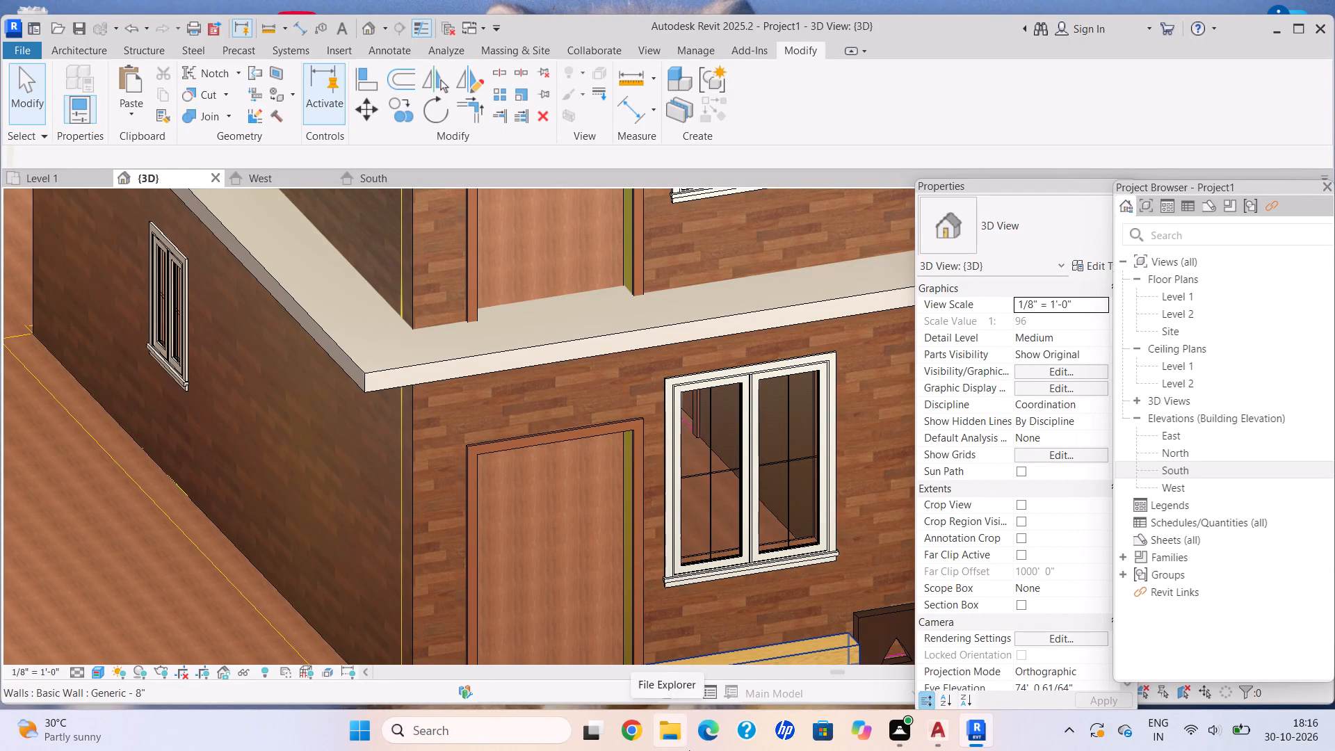
scroll(627, 596, "down", 3)
middle_click_drag(629, 592, 608, 554)
scroll(713, 562, "down", 3)
middle_click_drag(716, 564, 669, 569)
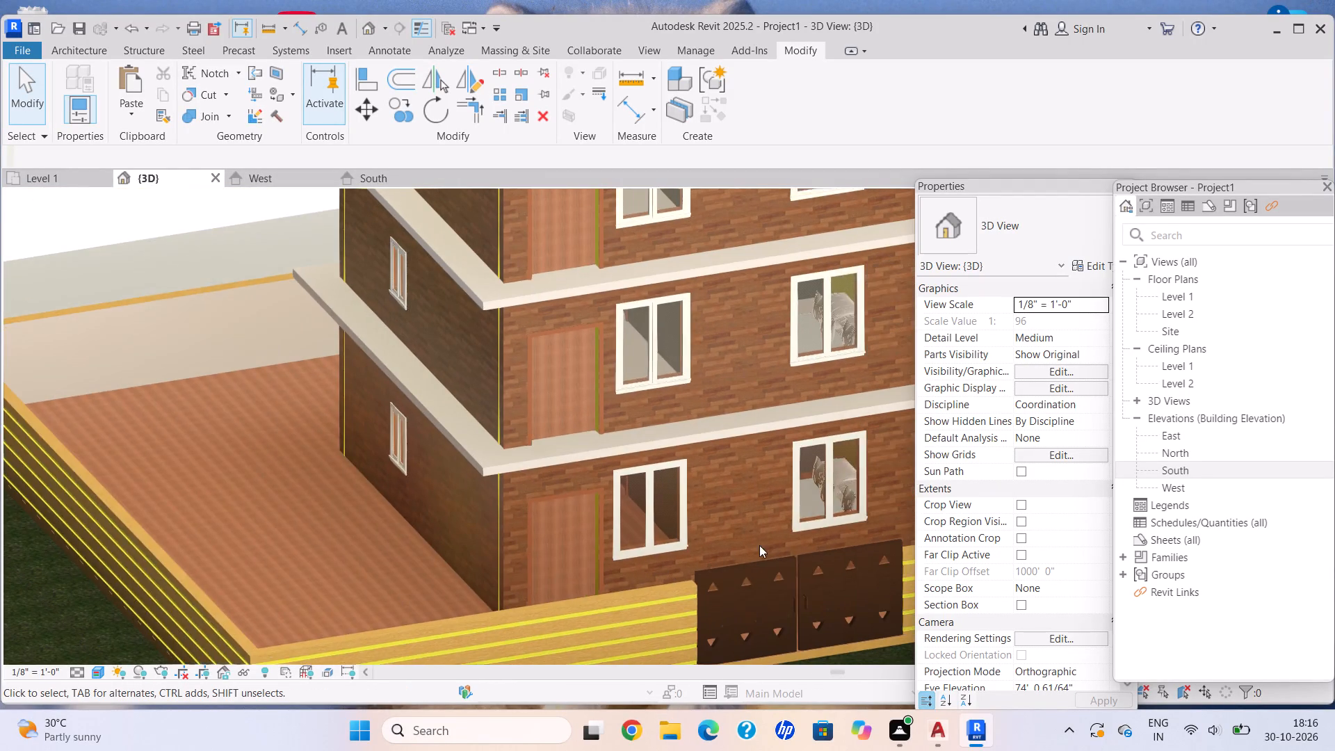
middle_click_drag(754, 467, 565, 447)
middle_click_drag(759, 460, 745, 497)
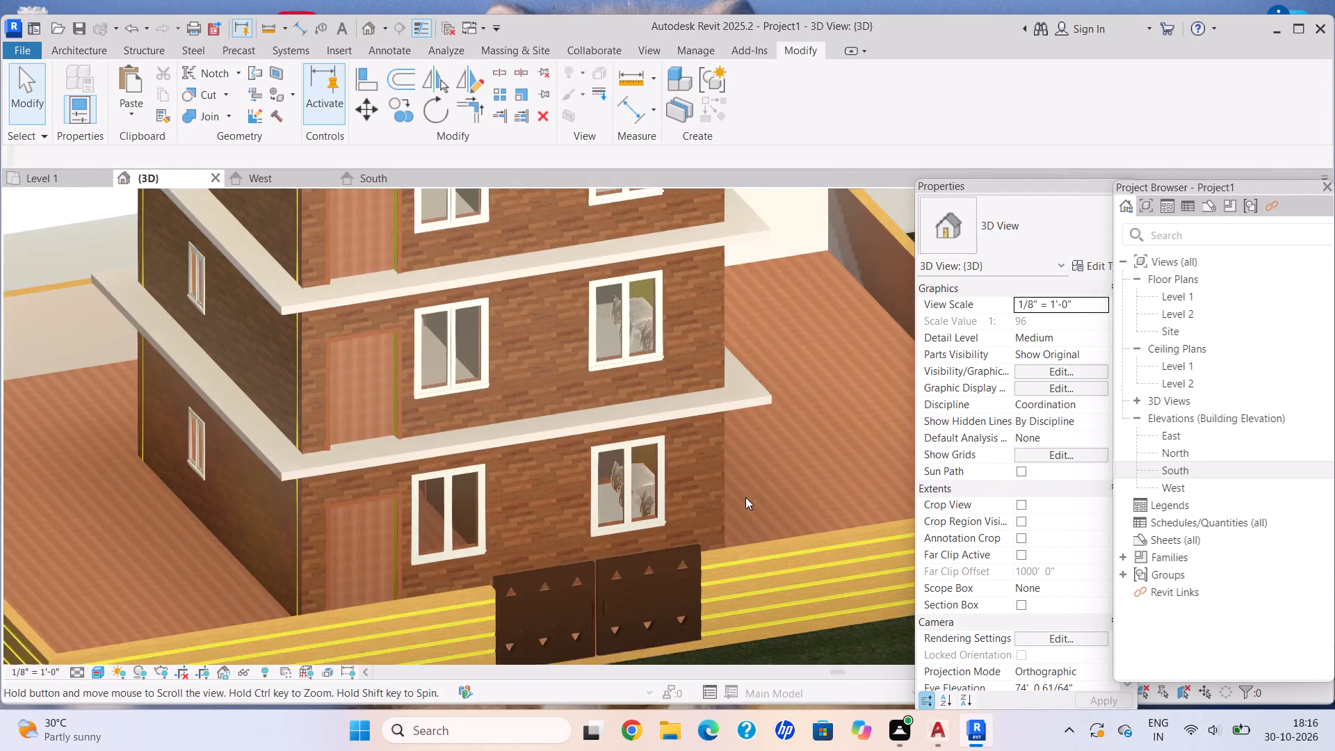
scroll(688, 456, "down", 3)
middle_click_drag(693, 455, 750, 548)
scroll(741, 501, "up", 3)
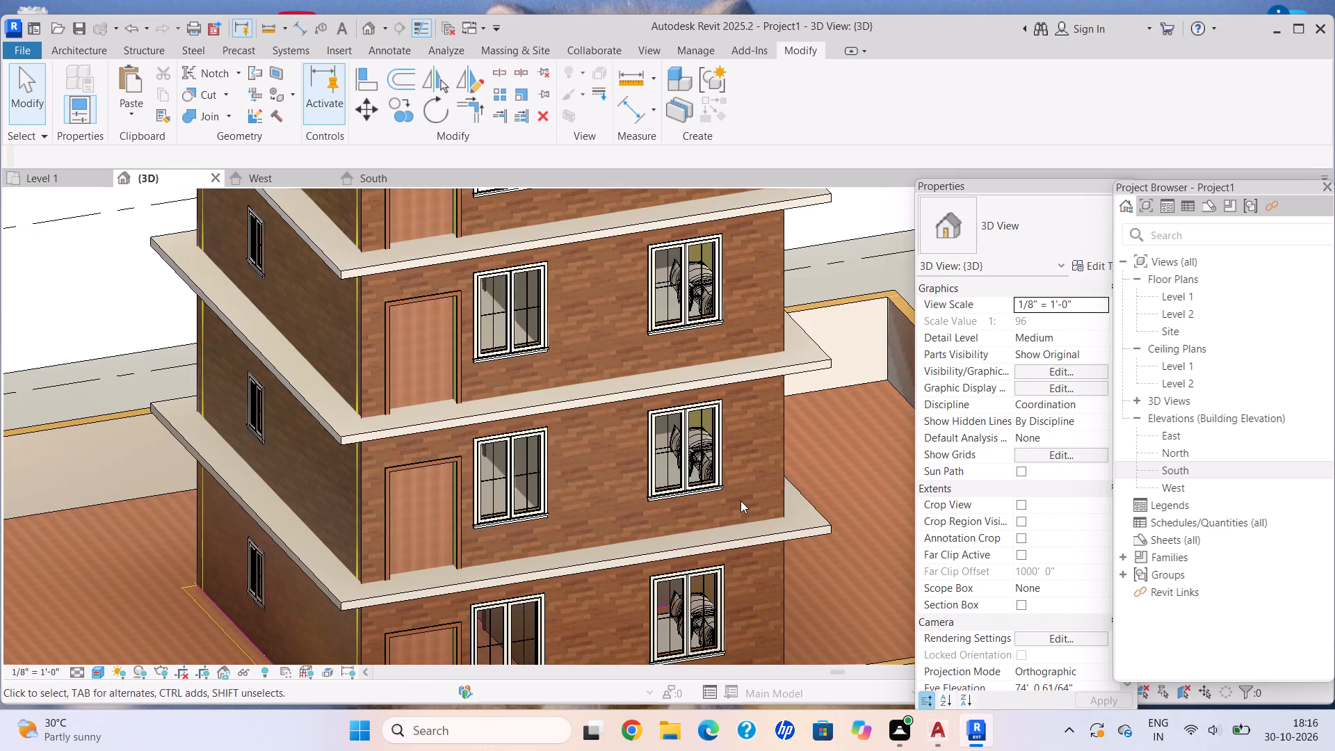
scroll(744, 503, "down", 1)
middle_click_drag(745, 504, 764, 531)
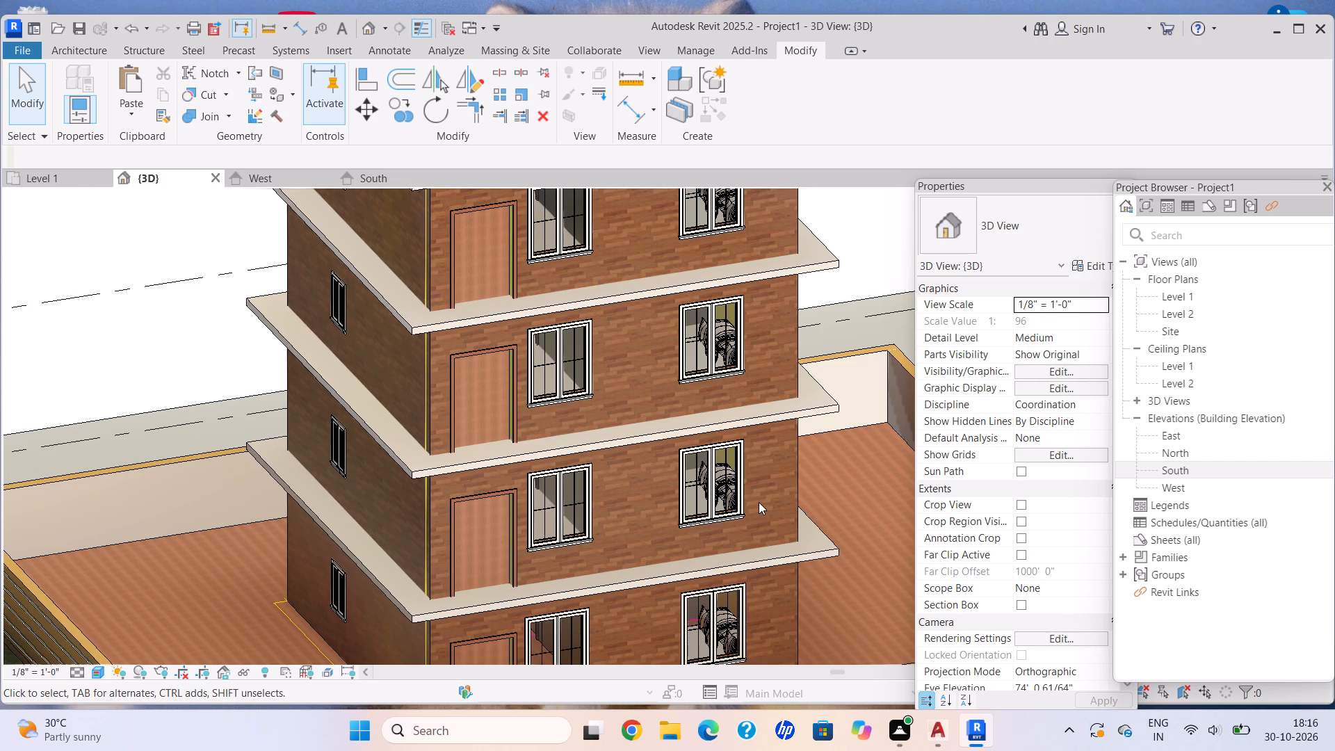
scroll(572, 412, "down", 3)
middle_click(572, 428)
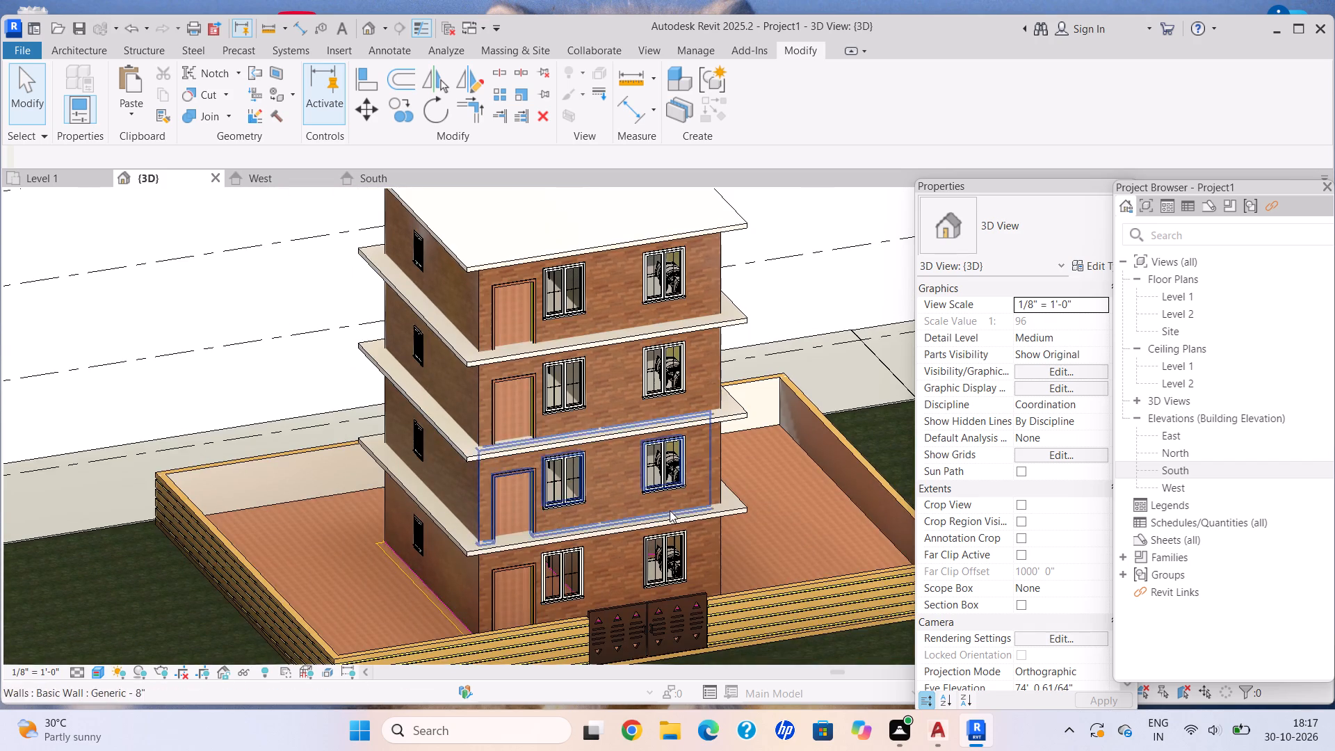
middle_click_drag(672, 511, 681, 508)
scroll(674, 512, "up", 2)
middle_click_drag(232, 384, 235, 386)
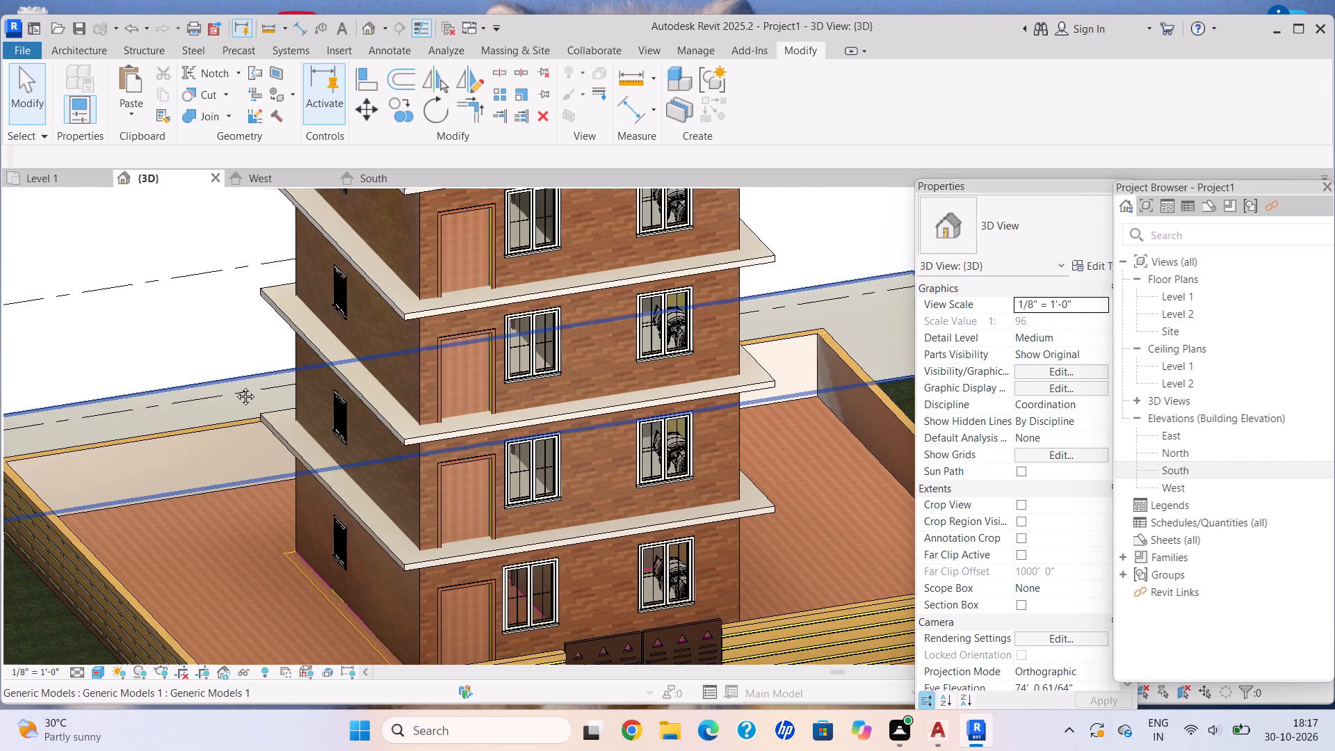
middle_click_drag(235, 386, 360, 372)
scroll(360, 476, "down", 2)
scroll(519, 501, "down", 2)
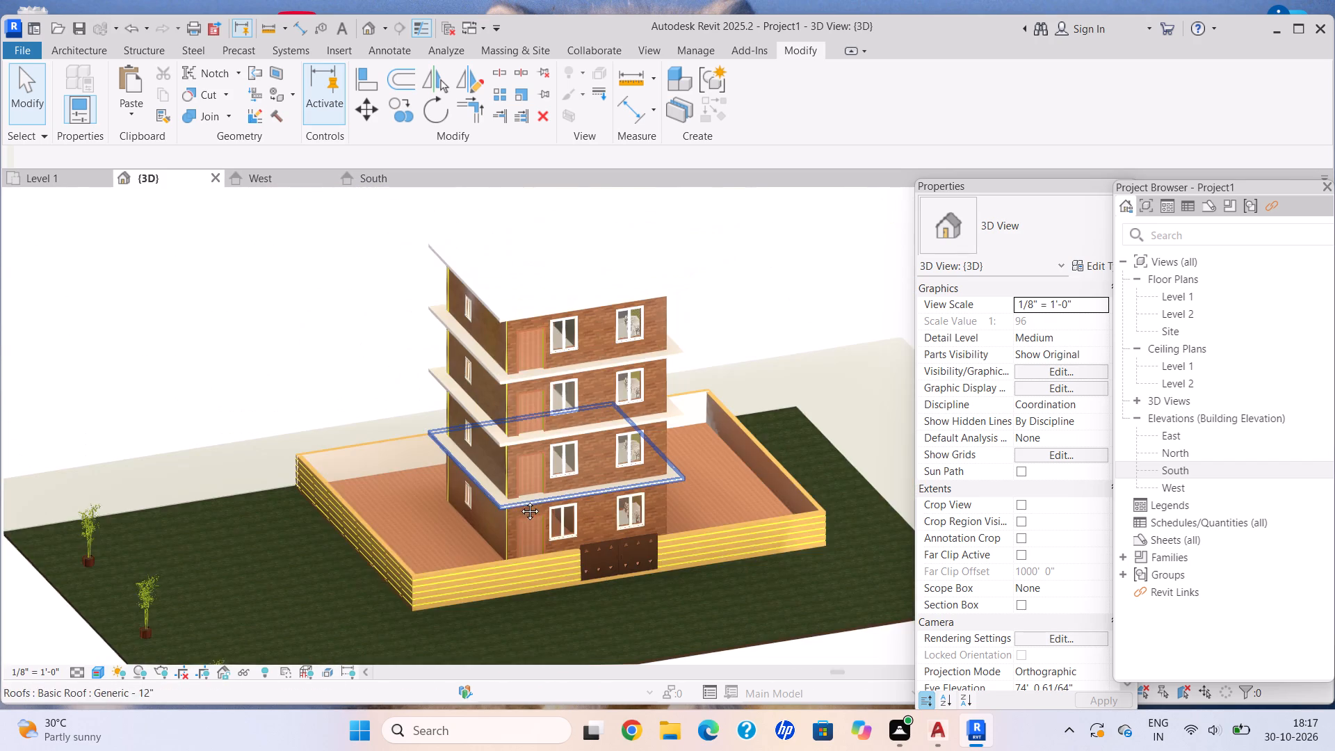
middle_click(519, 501)
scroll(519, 501, "down", 2)
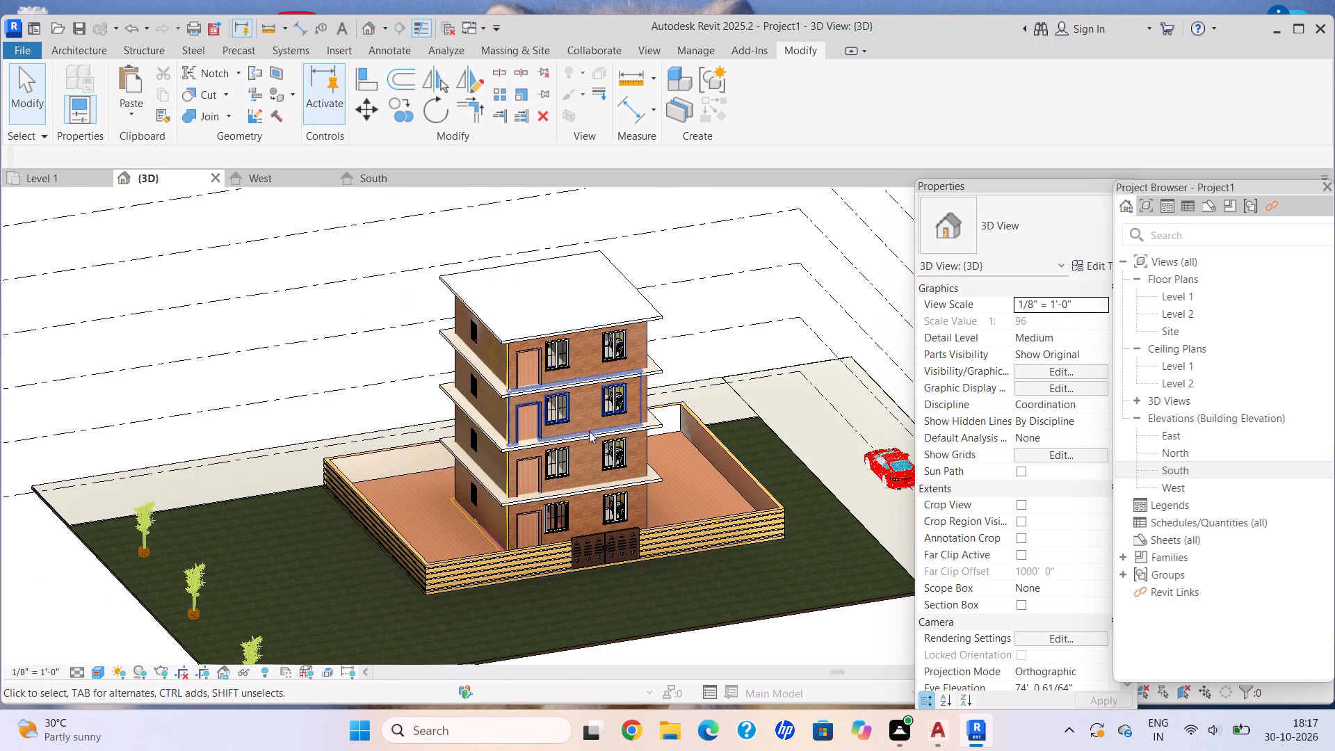
scroll(610, 564, "up", 3)
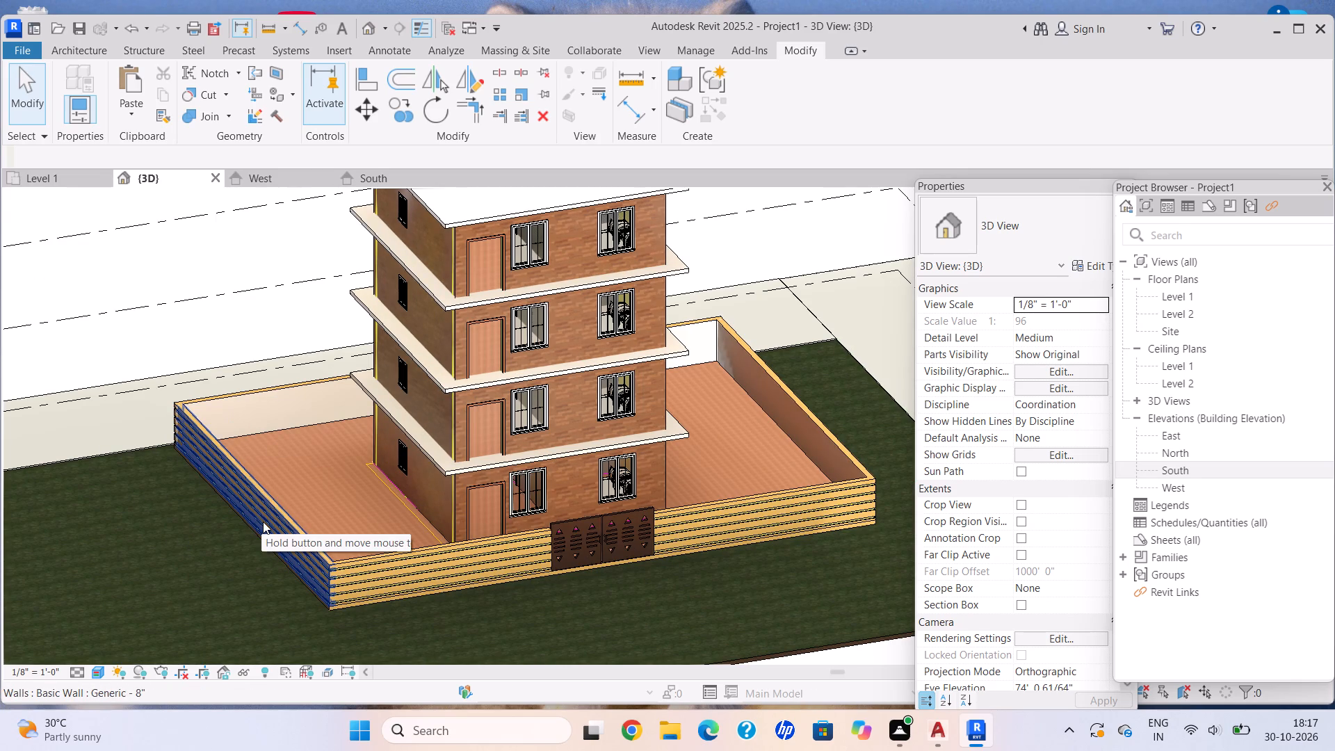
Check the Level 1 floor plan against the house's front facade and compound in the 3D view.
left_click(63, 175)
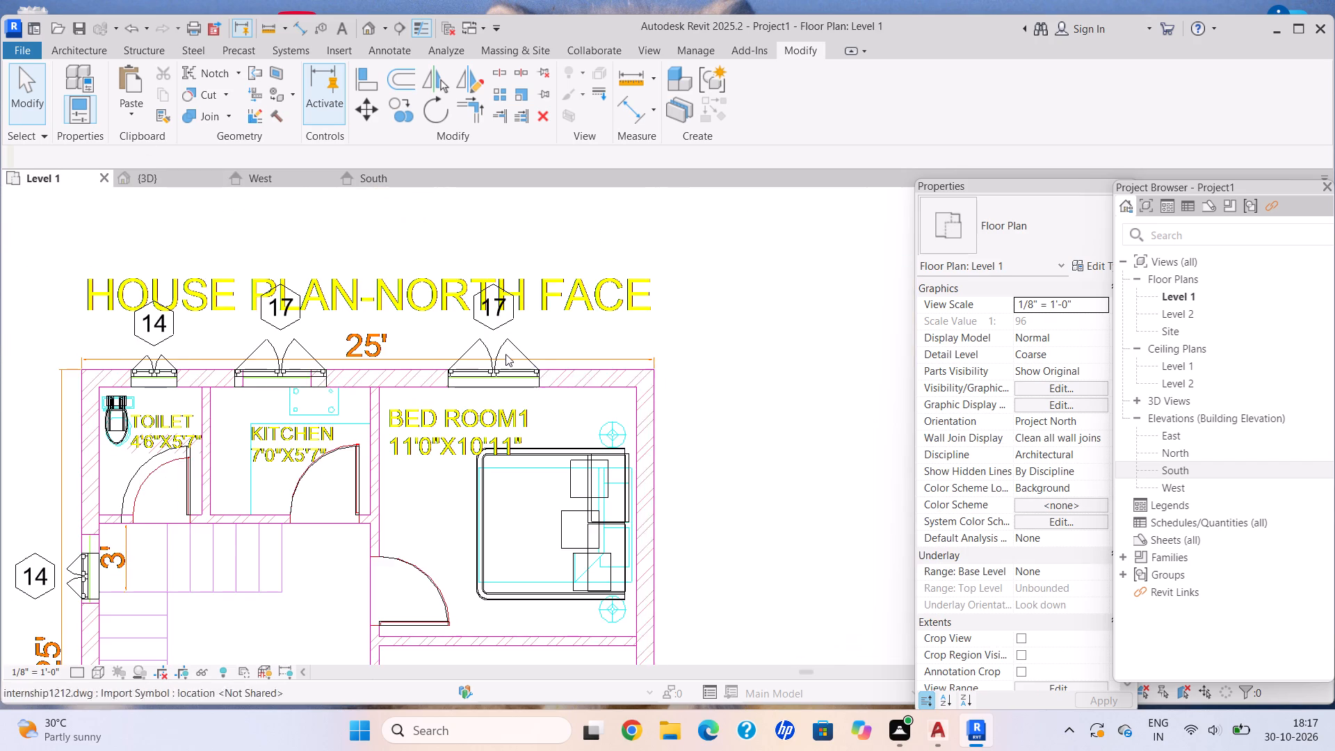
scroll(507, 355, "down", 1)
middle_click_drag(507, 357, 511, 371)
scroll(503, 357, "down", 1)
left_click(173, 177)
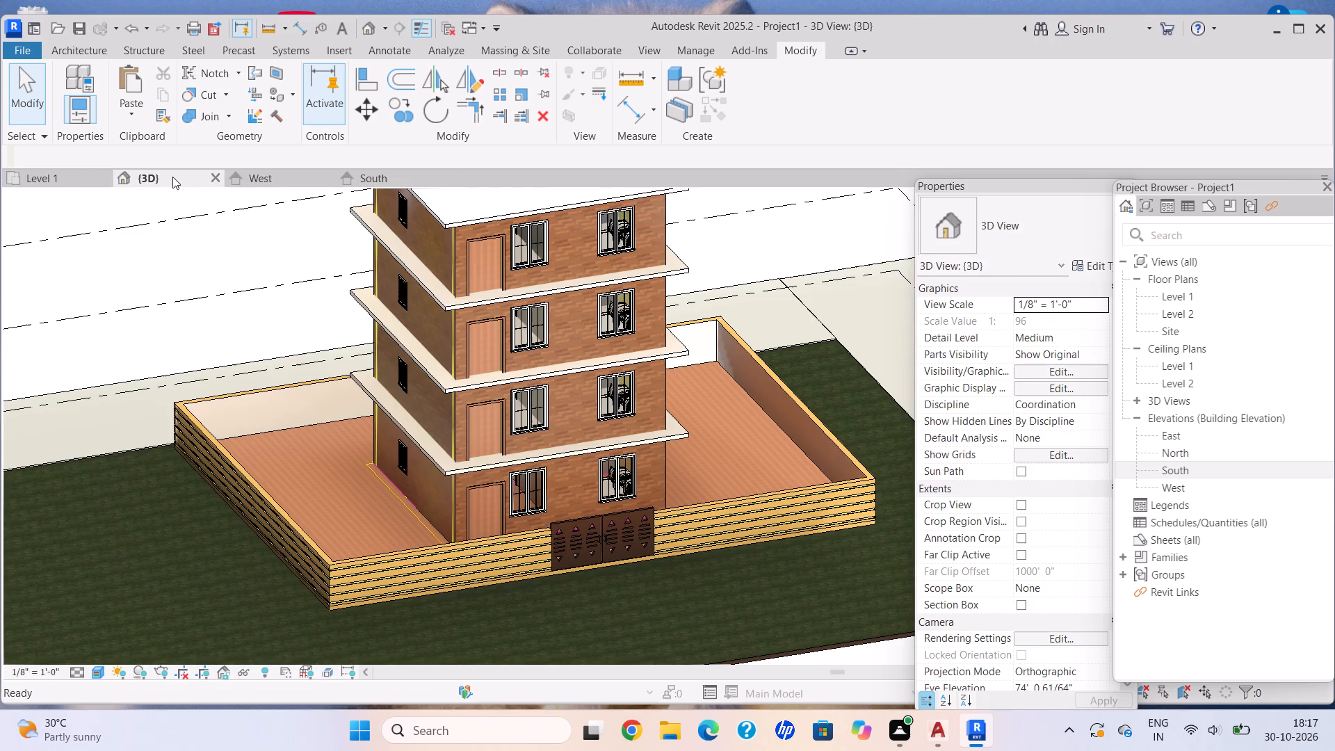
middle_click_drag(528, 449, 455, 479)
scroll(560, 583, "up", 7)
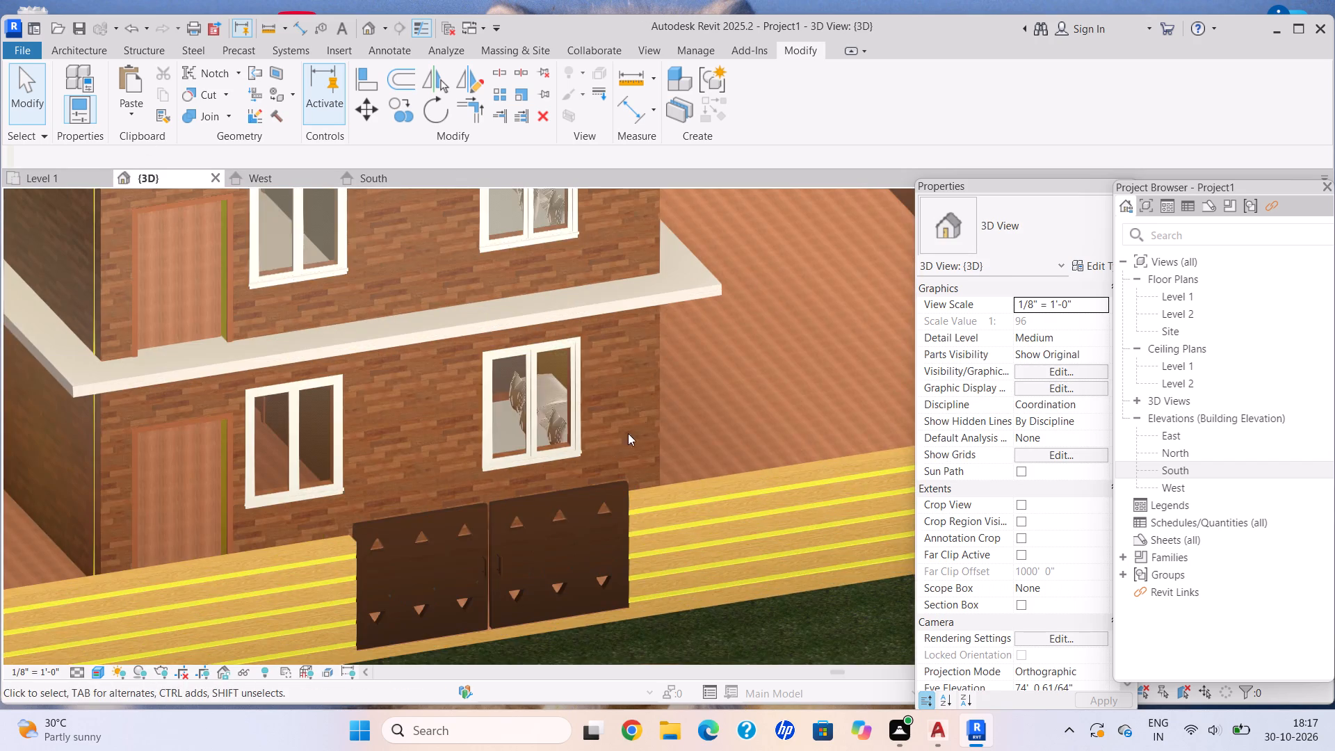
middle_click_drag(656, 410, 633, 547)
scroll(609, 482, "up", 4)
scroll(610, 484, "down", 12)
middle_click_drag(388, 369, 434, 442)
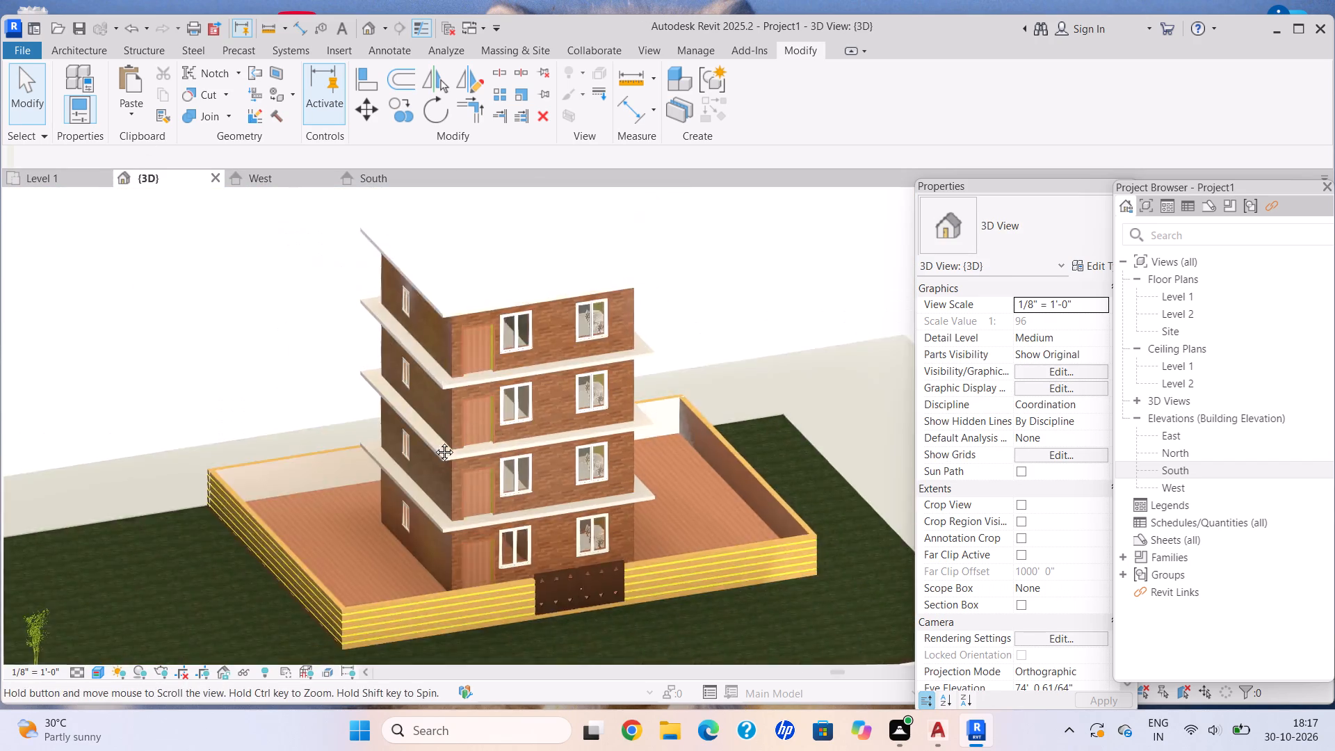
middle_click_drag(434, 442, 437, 447)
In the Level 1 plan, sketch a rectangular Handrail - Rectangular railing path around the house's outer walls, offset 2' outward.
left_click(54, 177)
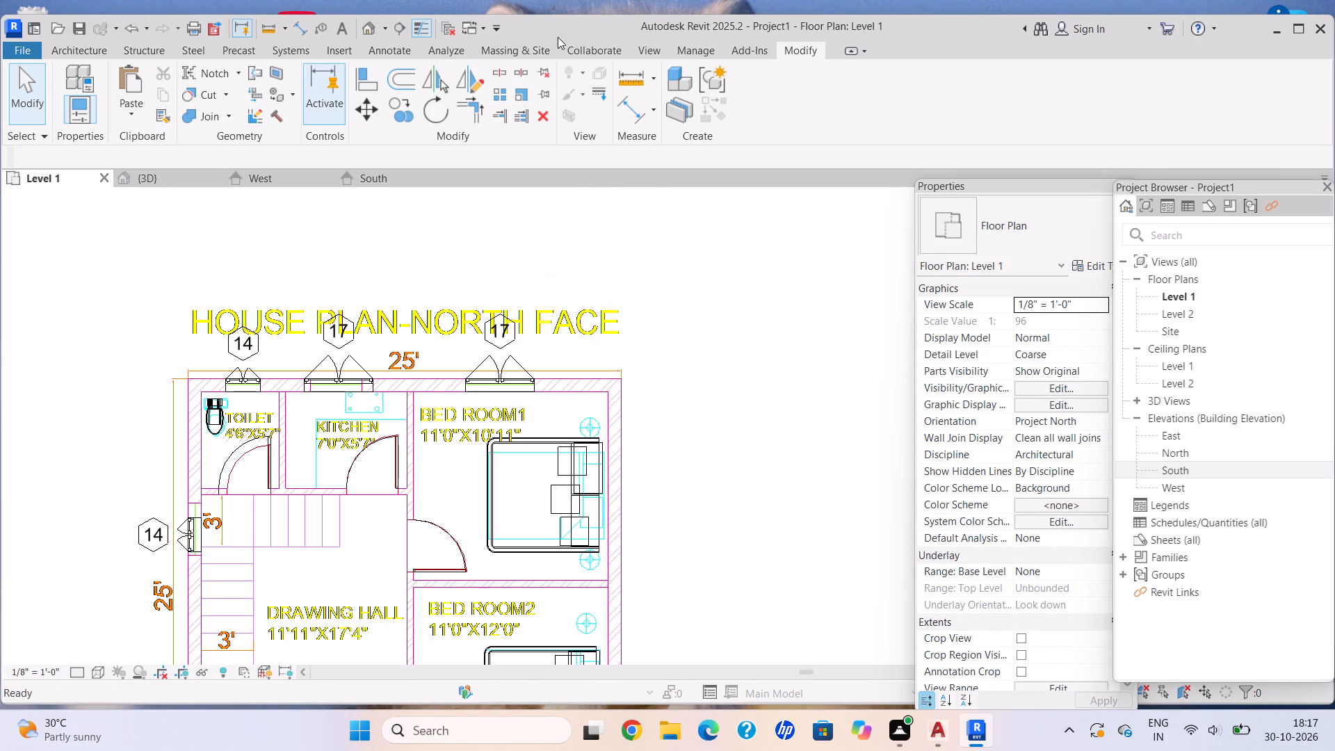
left_click(76, 54)
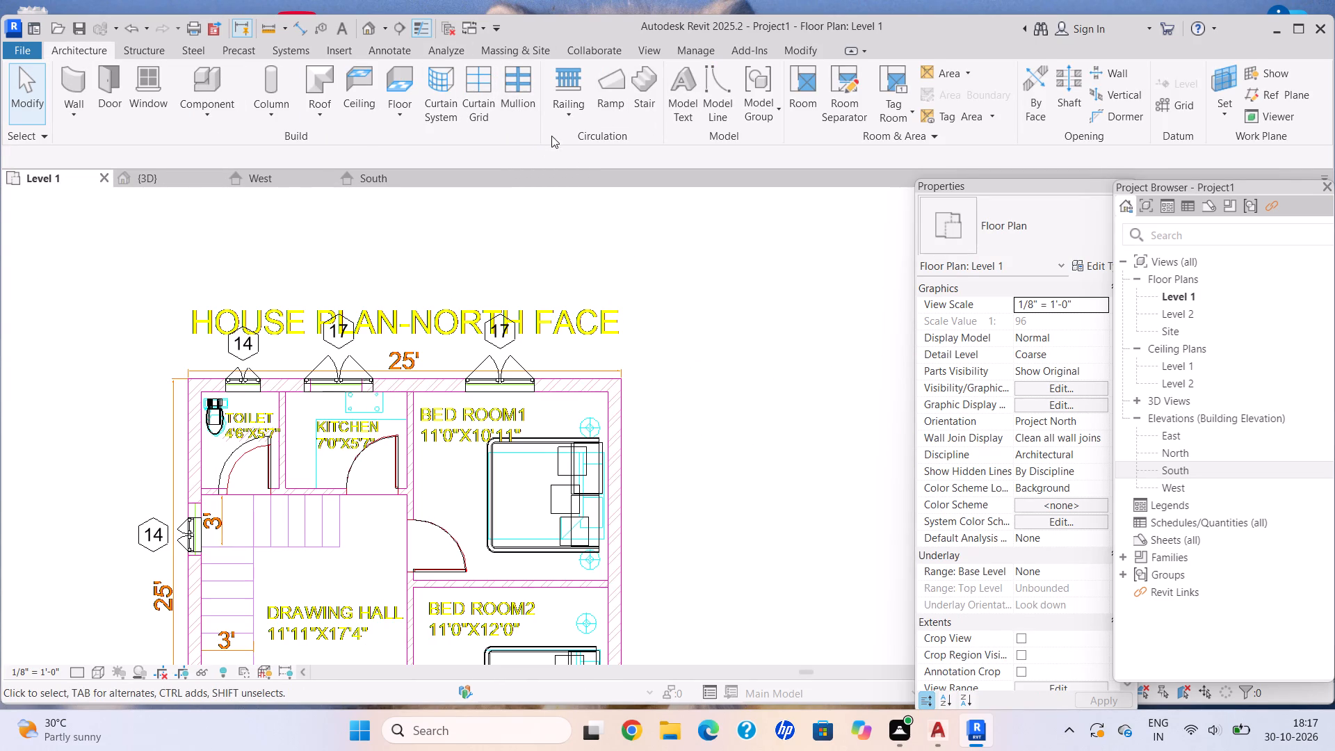
left_click(564, 109)
left_click(602, 145)
scroll(757, 292, "down", 1)
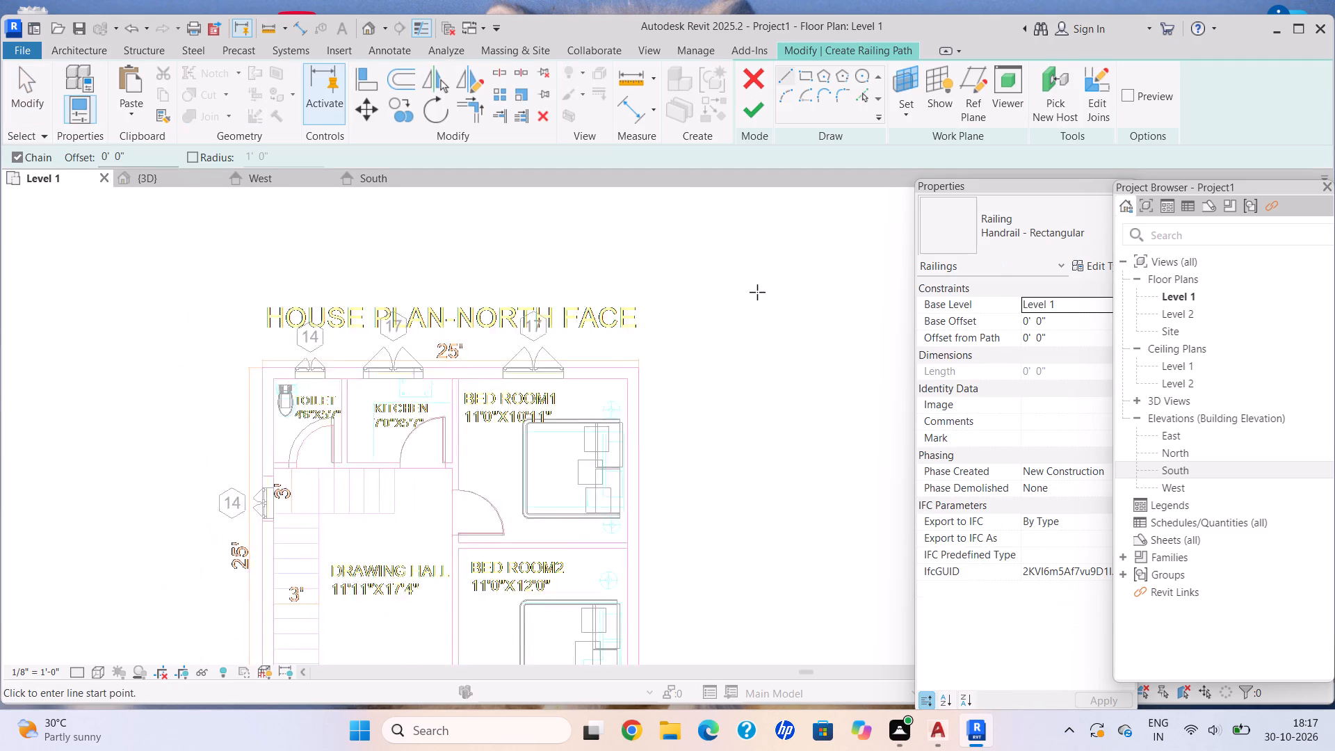
scroll(757, 292, "down", 2)
middle_click_drag(757, 292, 731, 252)
left_click(800, 74)
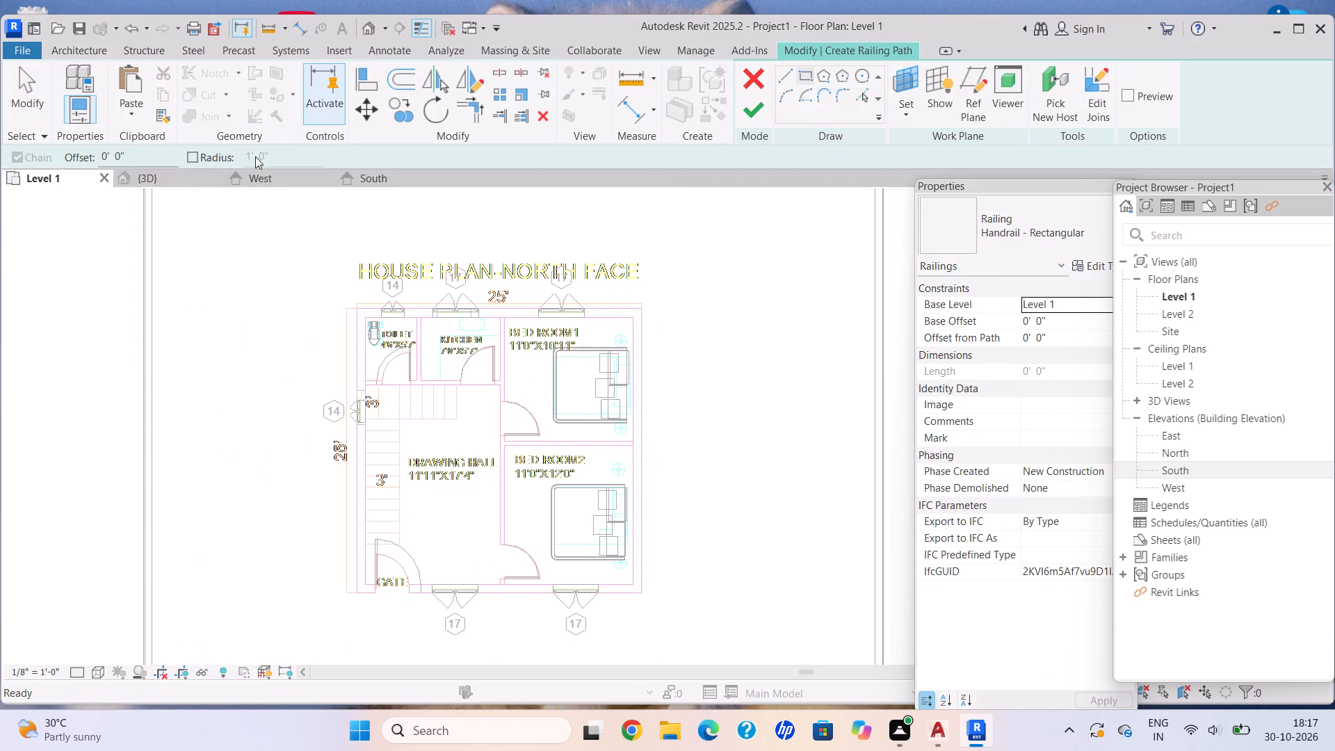
left_click(145, 160)
key("BackSpace")
key("BackSpace")
key("BackSpace")
key("BackSpace")
key("BackSpace")
key("BackSpace")
key("BackSpace")
type("2'")
key("Return")
scroll(335, 312, "up", 12)
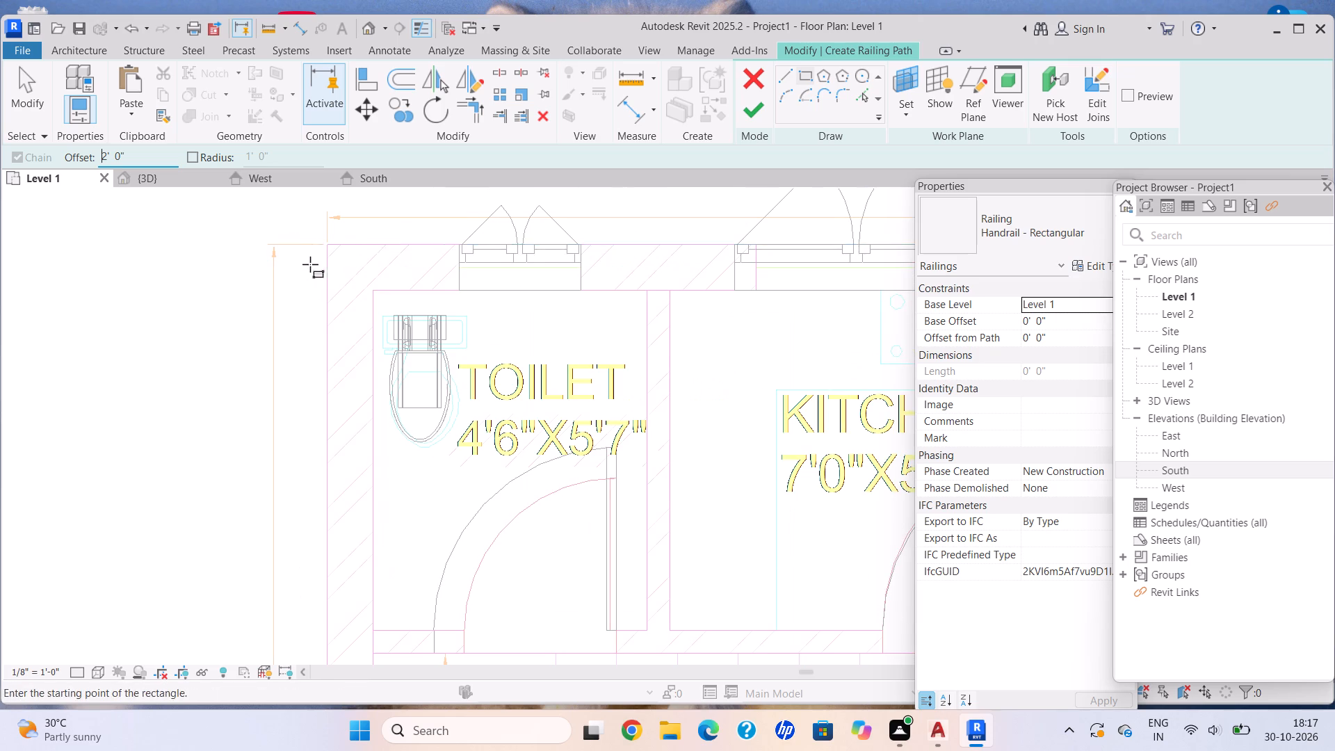
left_click(324, 245)
scroll(663, 523, "down", 2)
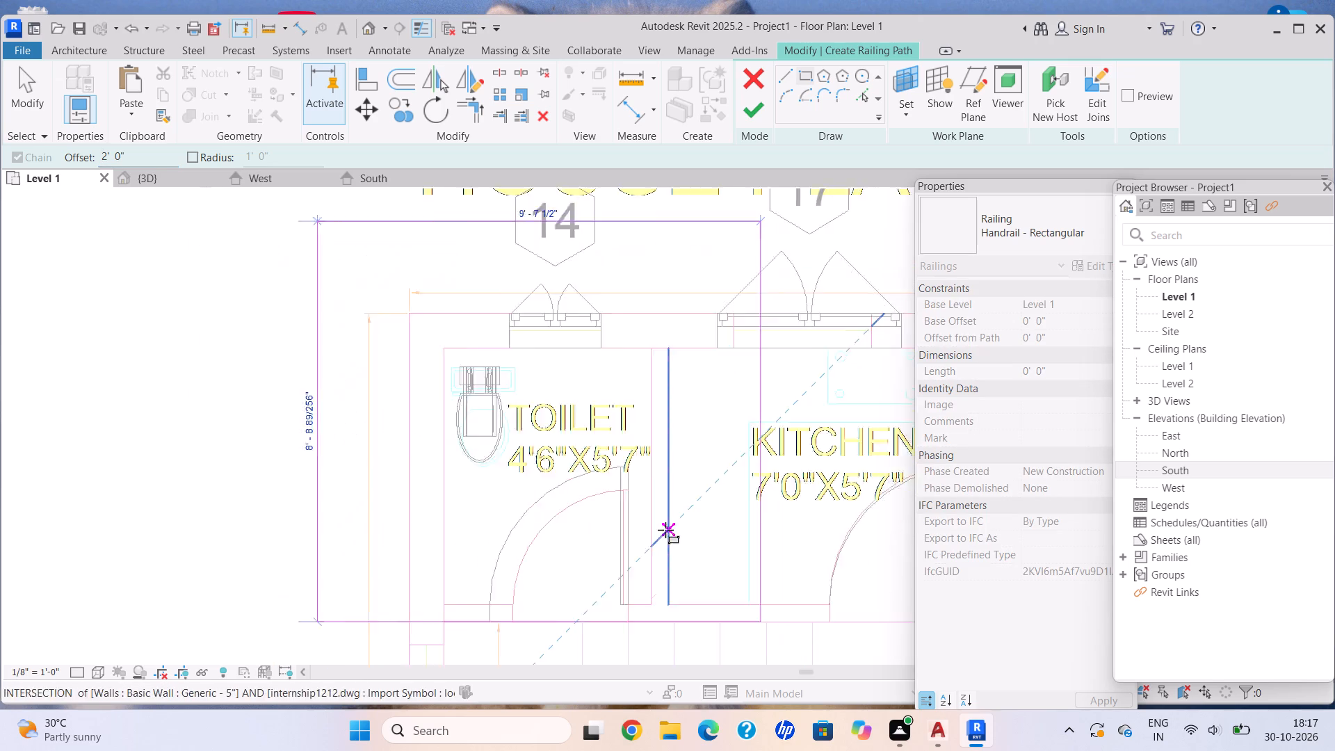
scroll(665, 530, "down", 8)
middle_click_drag(665, 530, 583, 430)
middle_click_drag(679, 502, 543, 333)
scroll(789, 603, "up", 3)
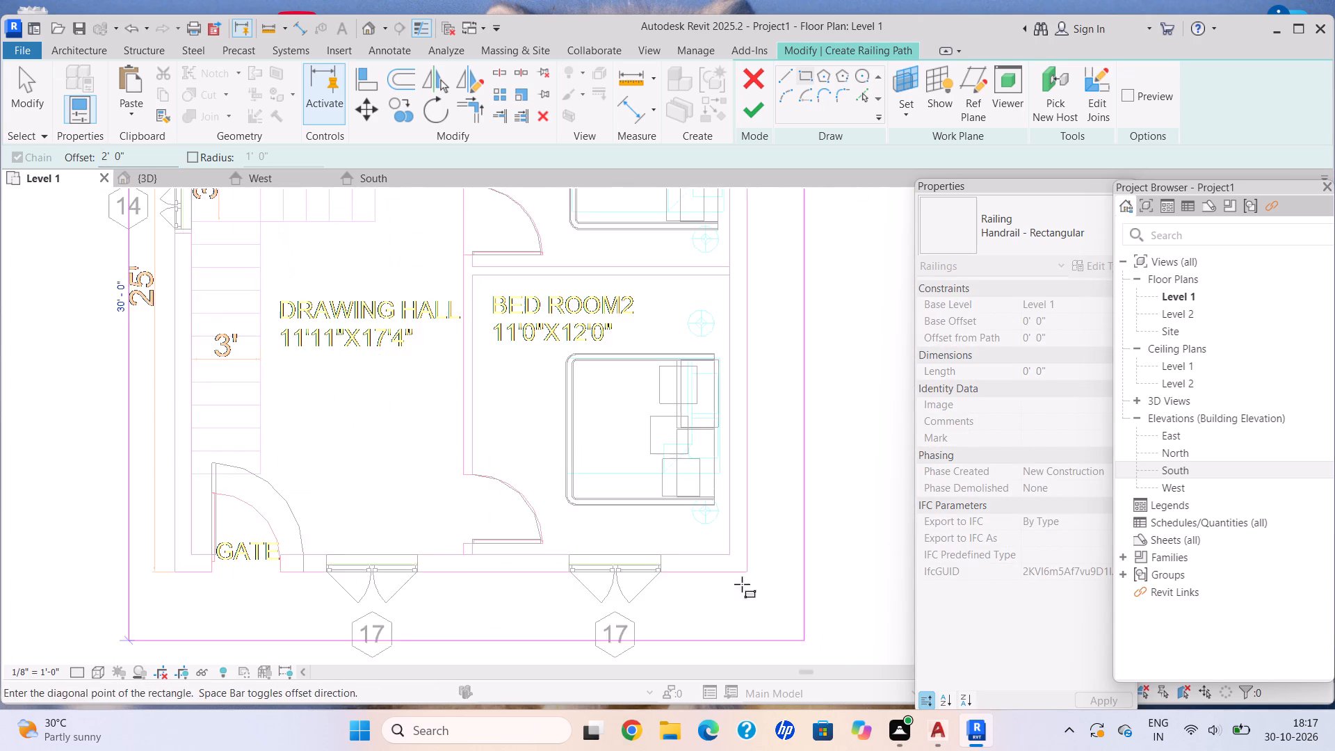
scroll(742, 584, "up", 2)
left_click(752, 570)
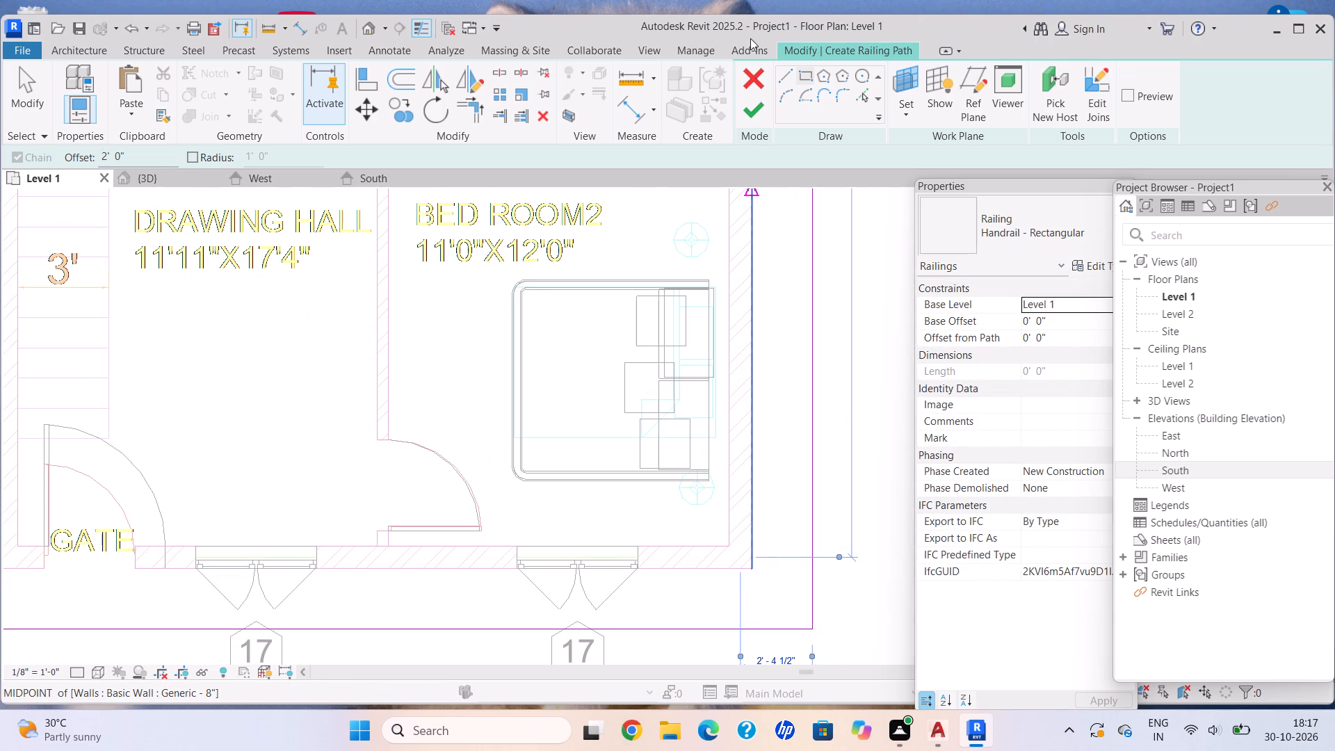
left_click(759, 111)
In the 3D view, set the new perimeter railing's base level to Level 2.
scroll(754, 389, "down", 4)
middle_click_drag(754, 393, 662, 480)
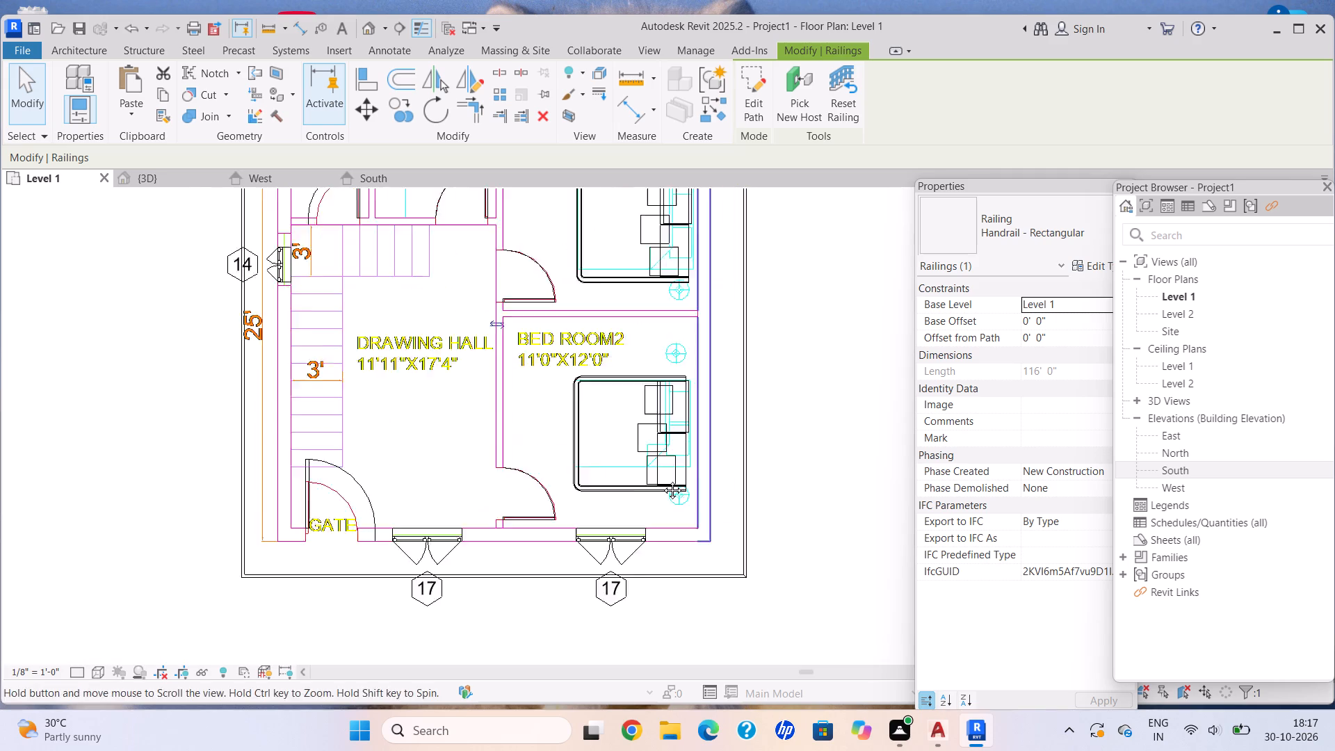
middle_click_drag(662, 480, 659, 484)
scroll(672, 452, "down", 1)
middle_click_drag(673, 453, 699, 501)
scroll(699, 501, "down", 1)
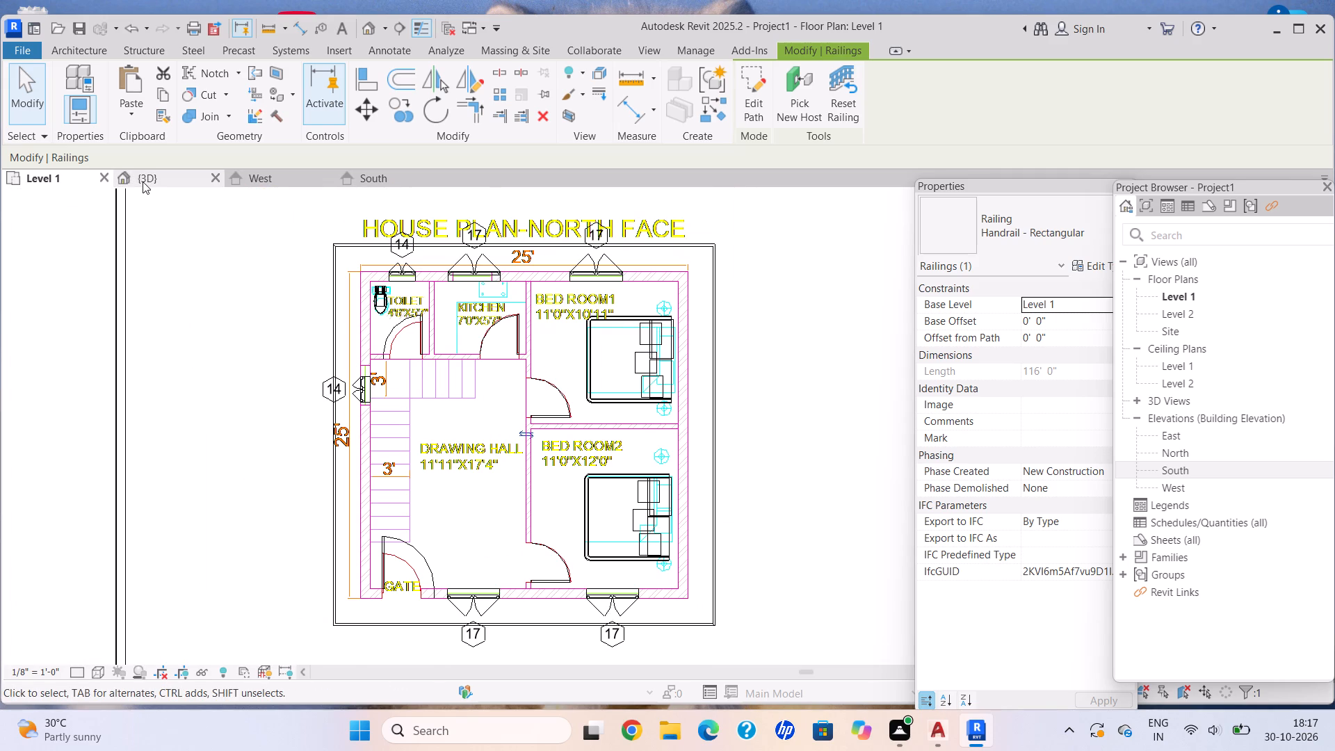
left_click(143, 181)
scroll(524, 344, "down", 2)
middle_click_drag(526, 344, 519, 340)
scroll(519, 563, "up", 10)
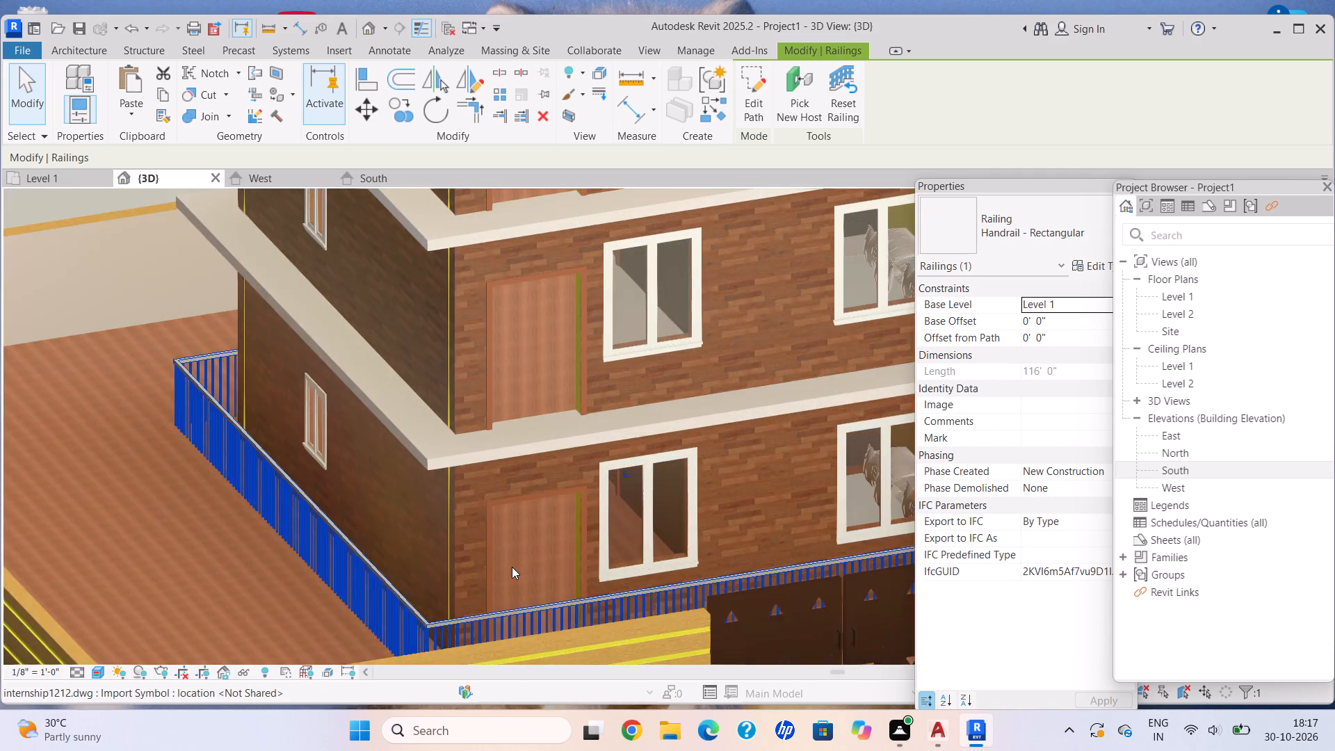
scroll(503, 558, "down", 2)
middle_click_drag(499, 553, 569, 228)
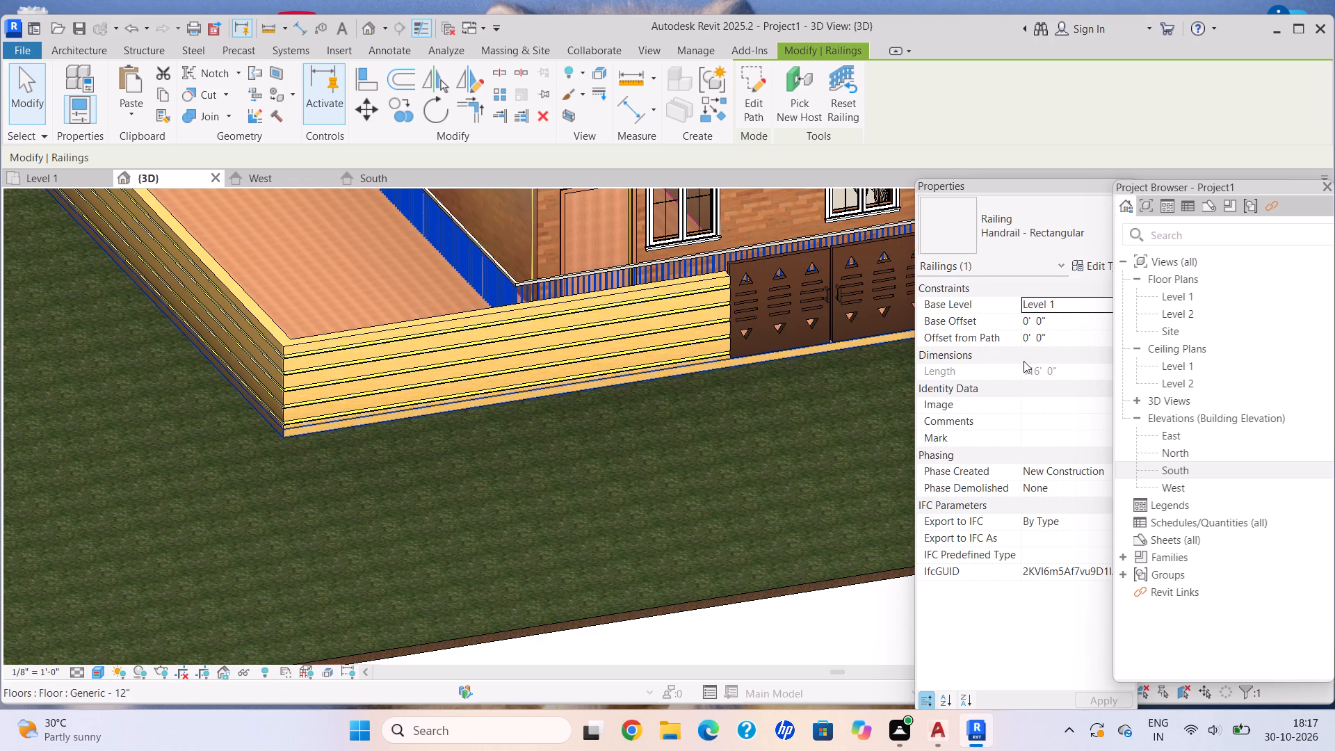
left_click(1113, 307)
left_click_drag(1106, 307, 1106, 300)
left_click(1113, 305)
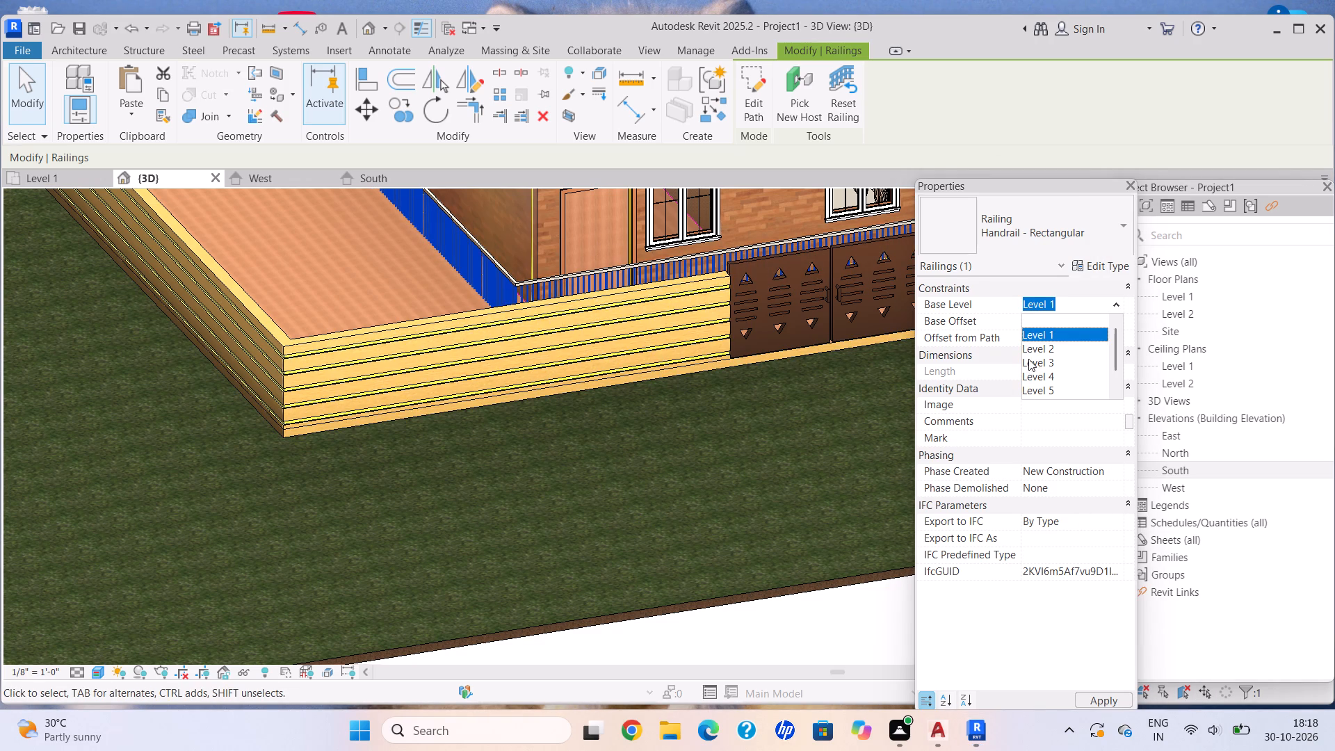
left_click(1028, 351)
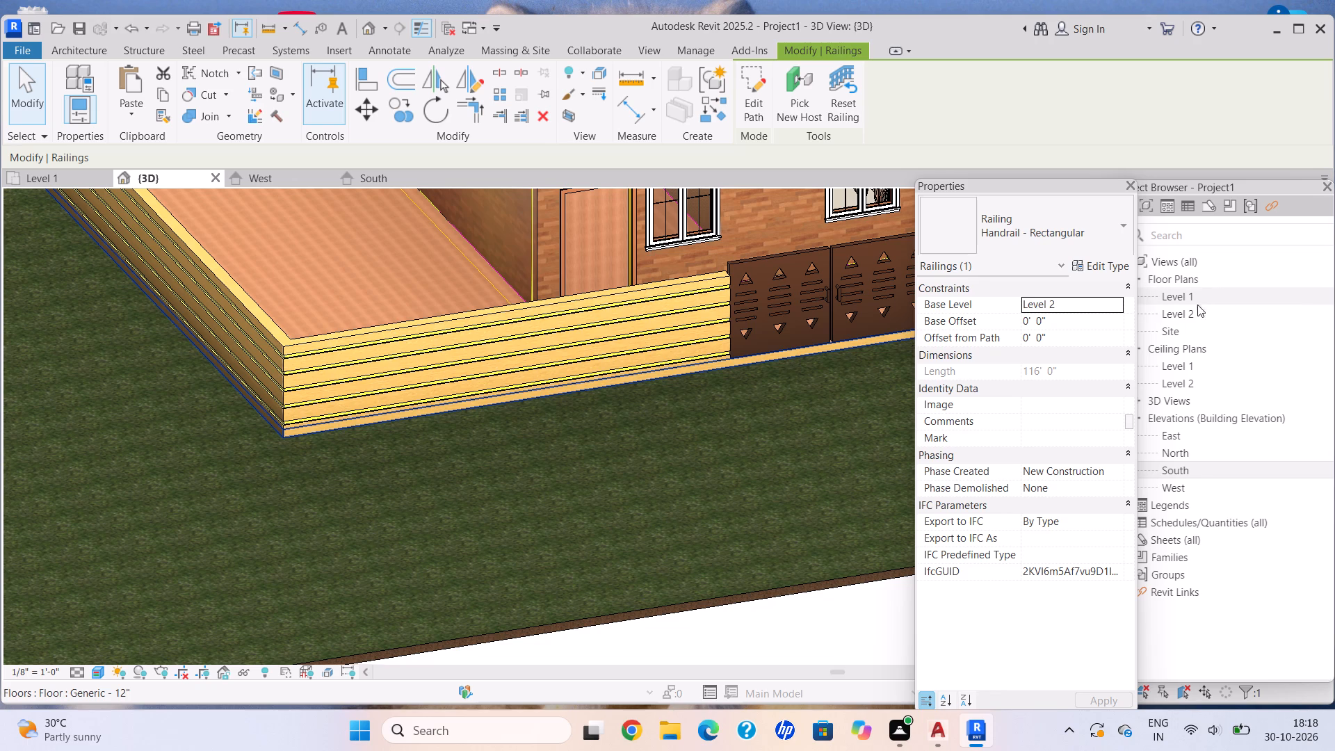
Examine the railing's position around the first projecting slab in the 3D view.
scroll(1099, 312, "down", 1)
scroll(847, 314, "down", 1)
scroll(868, 220, "down", 3)
middle_click_drag(665, 265, 633, 295)
middle_click_drag(585, 320, 575, 325)
scroll(579, 330, "down", 5)
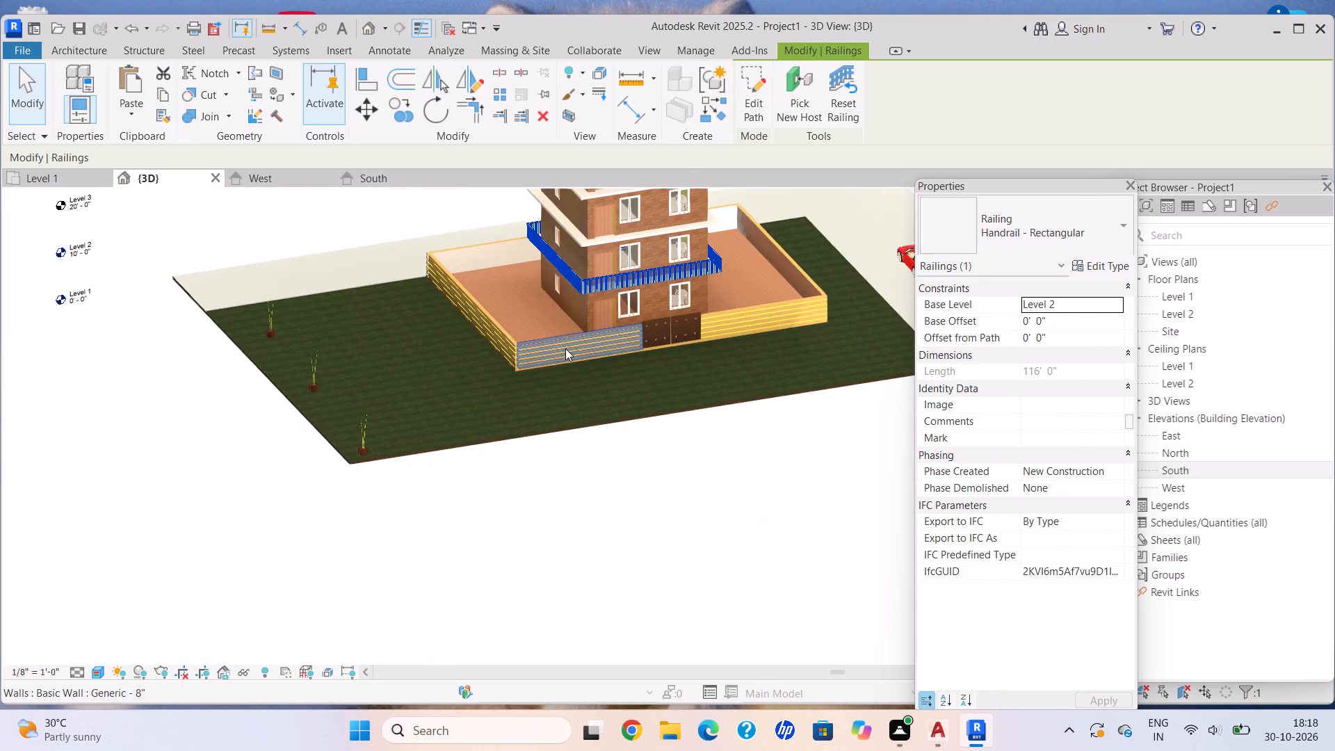
middle_click_drag(562, 349, 526, 413)
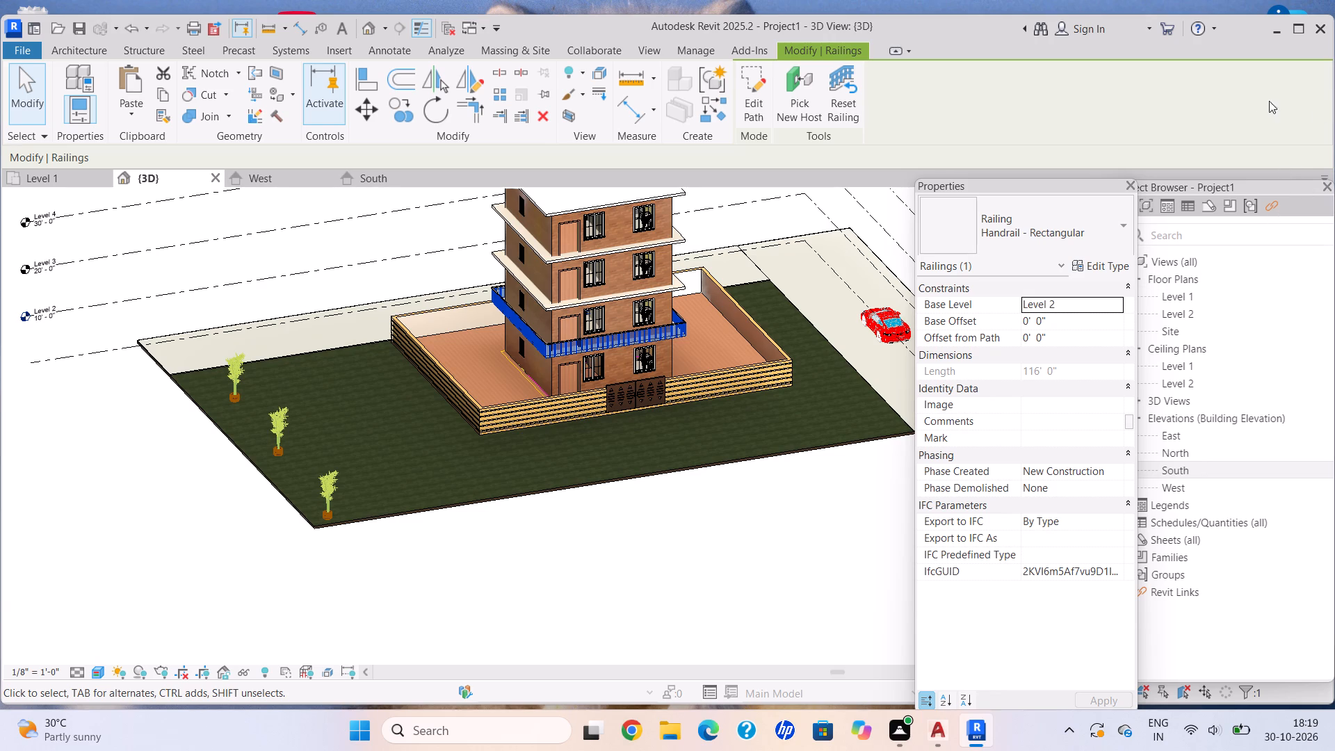
Examine the Level 2 perimeter railing against the house and compound in the 3D view.
scroll(836, 344, "down", 3)
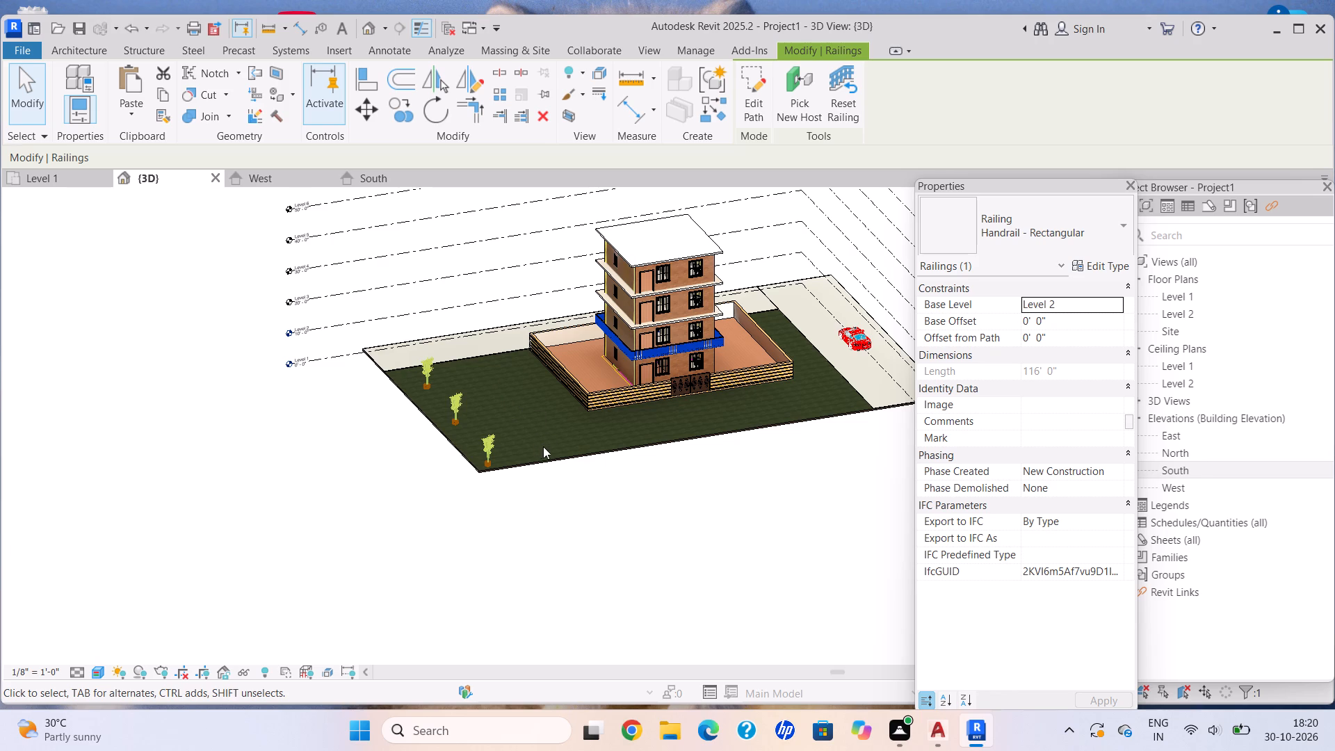
scroll(529, 496, "up", 1)
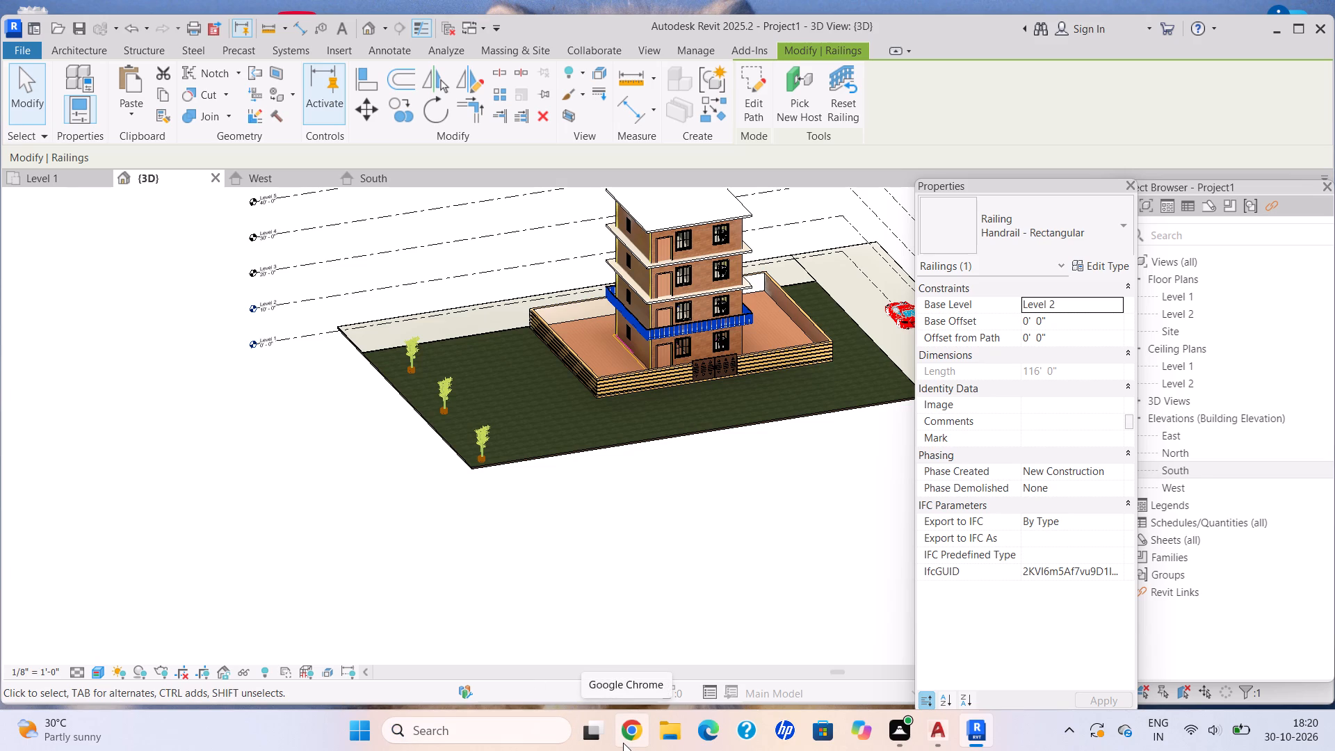
scroll(622, 727, "up", 1)
scroll(622, 720, "down", 1)
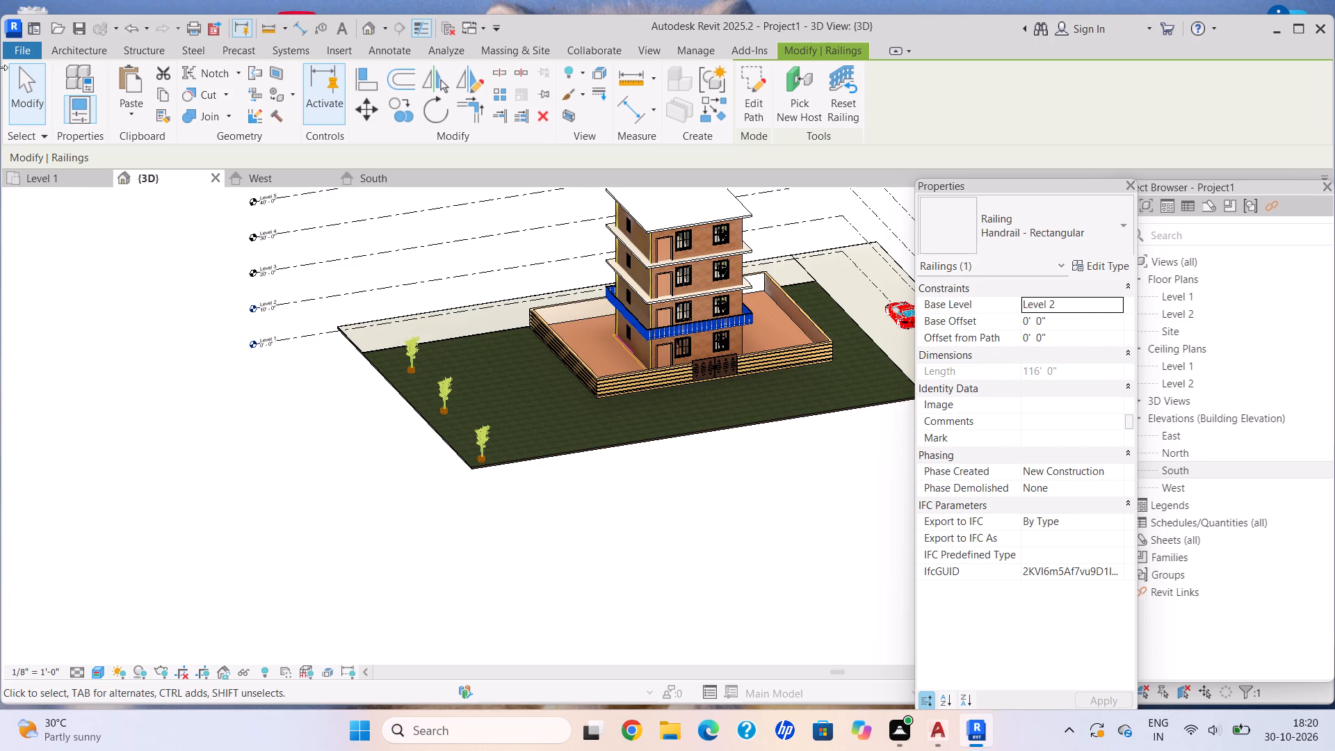
scroll(0, 72, "down", 1)
scroll(749, 375, "up", 6)
scroll(747, 371, "down", 1)
scroll(747, 371, "up", 1)
middle_click_drag(678, 474, 655, 508)
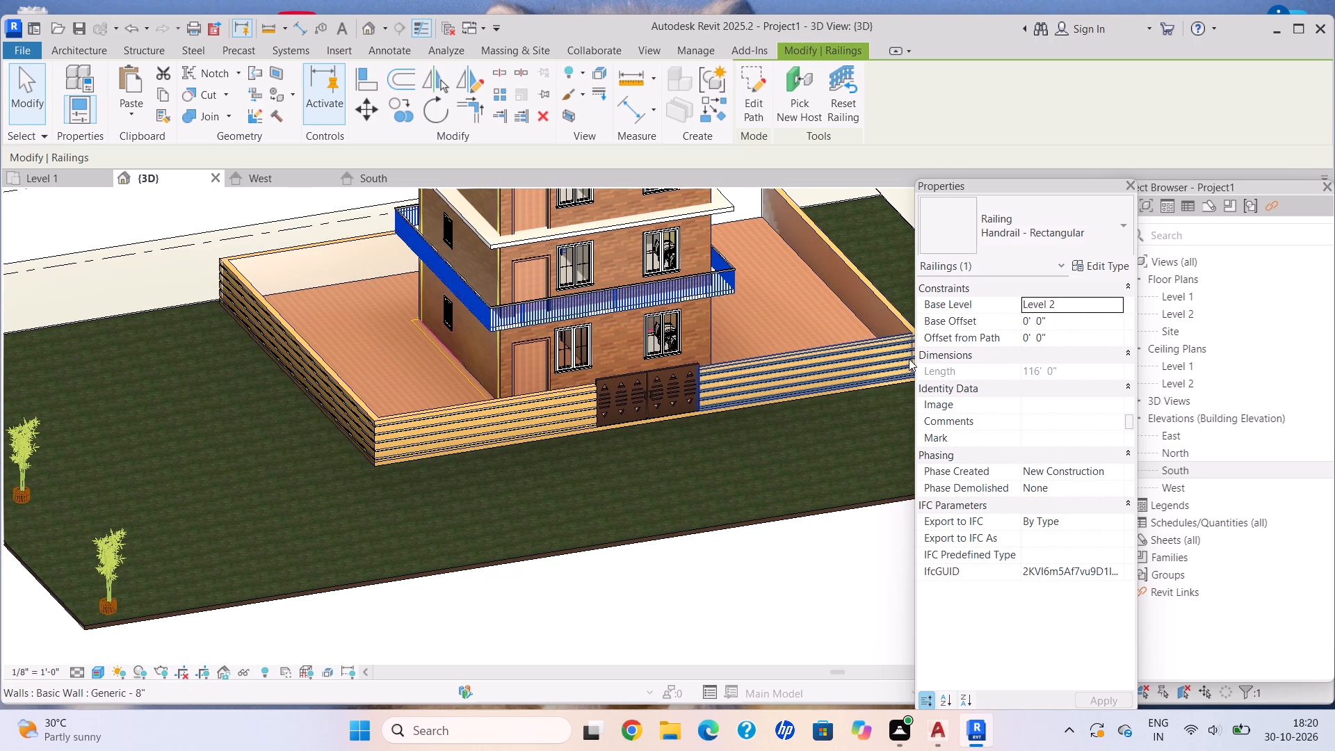
Copy the Level 2 perimeter railing and paste it aligned to Level 3.
middle_click_drag(642, 433, 619, 527)
scroll(476, 506, "up", 5)
scroll(509, 494, "down", 6)
middle_click_drag(542, 536, 560, 622)
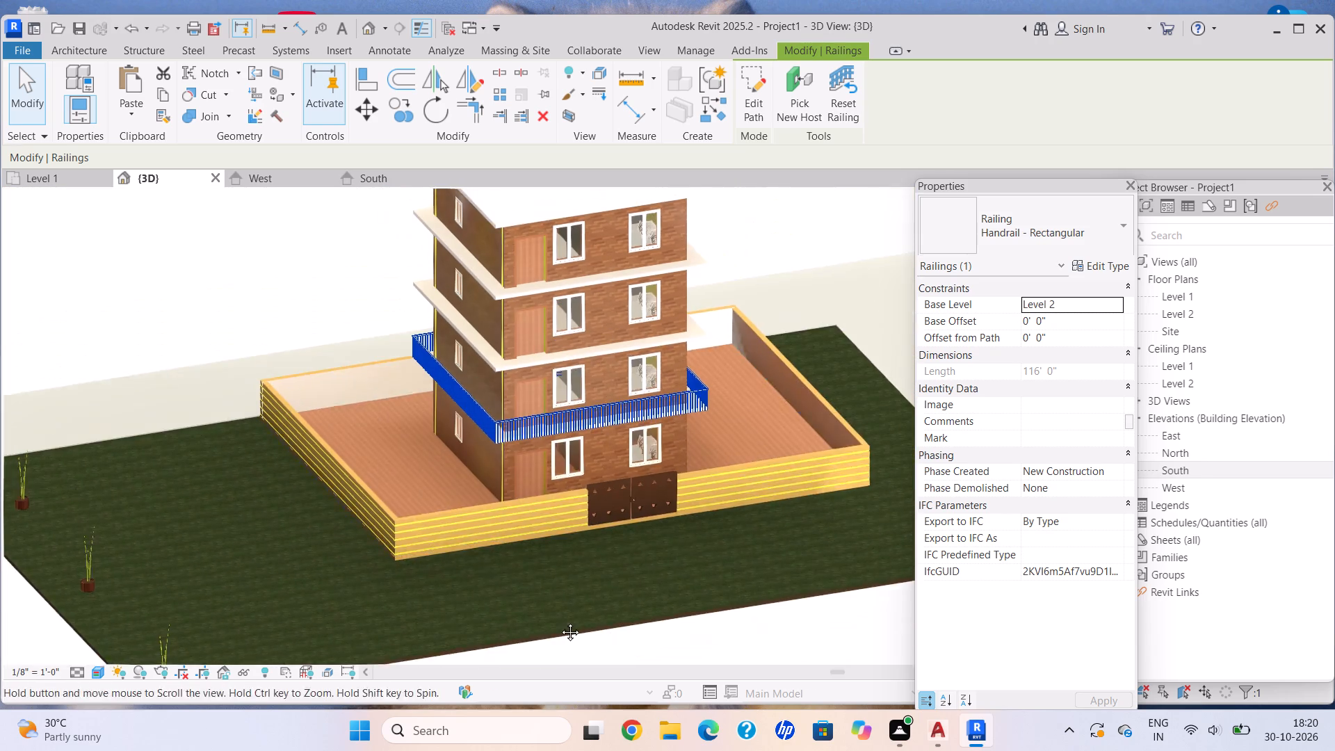
middle_click_drag(560, 622, 560, 622)
scroll(574, 426, "up", 3)
left_click(777, 469)
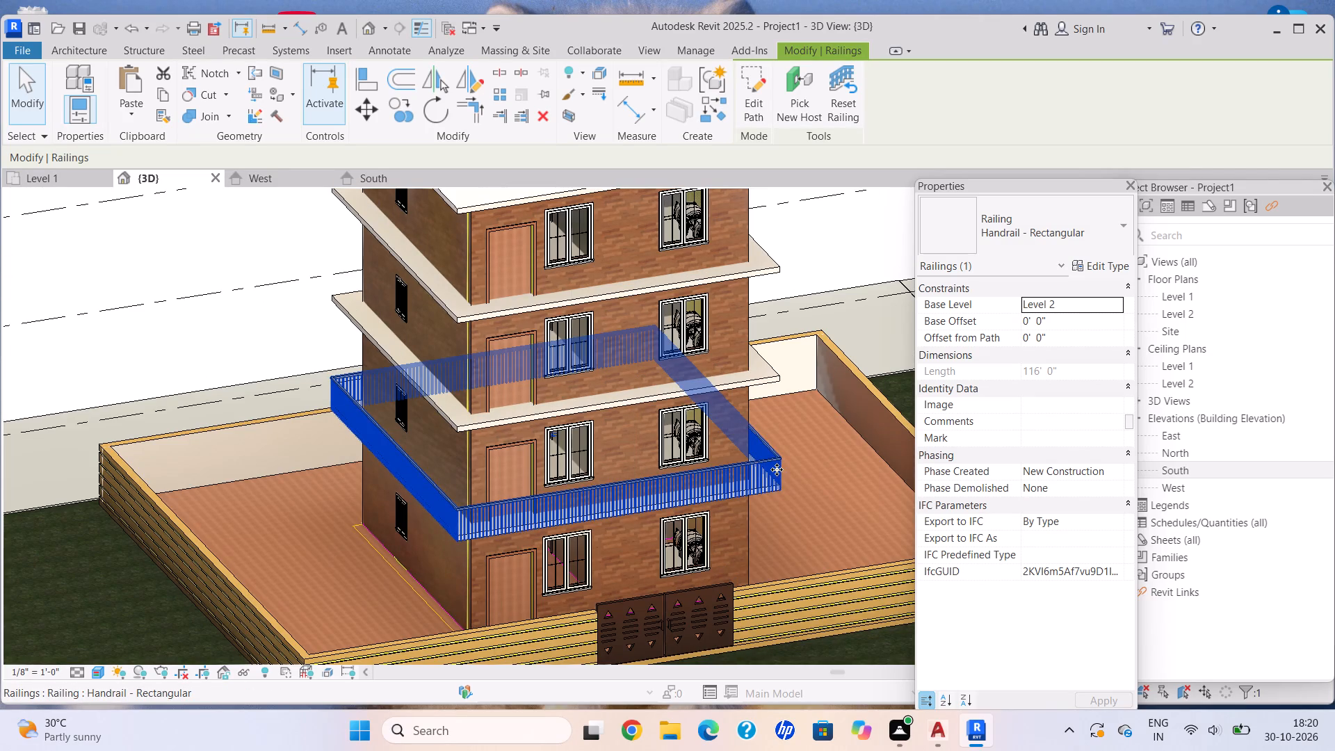
left_click(164, 95)
left_click(121, 120)
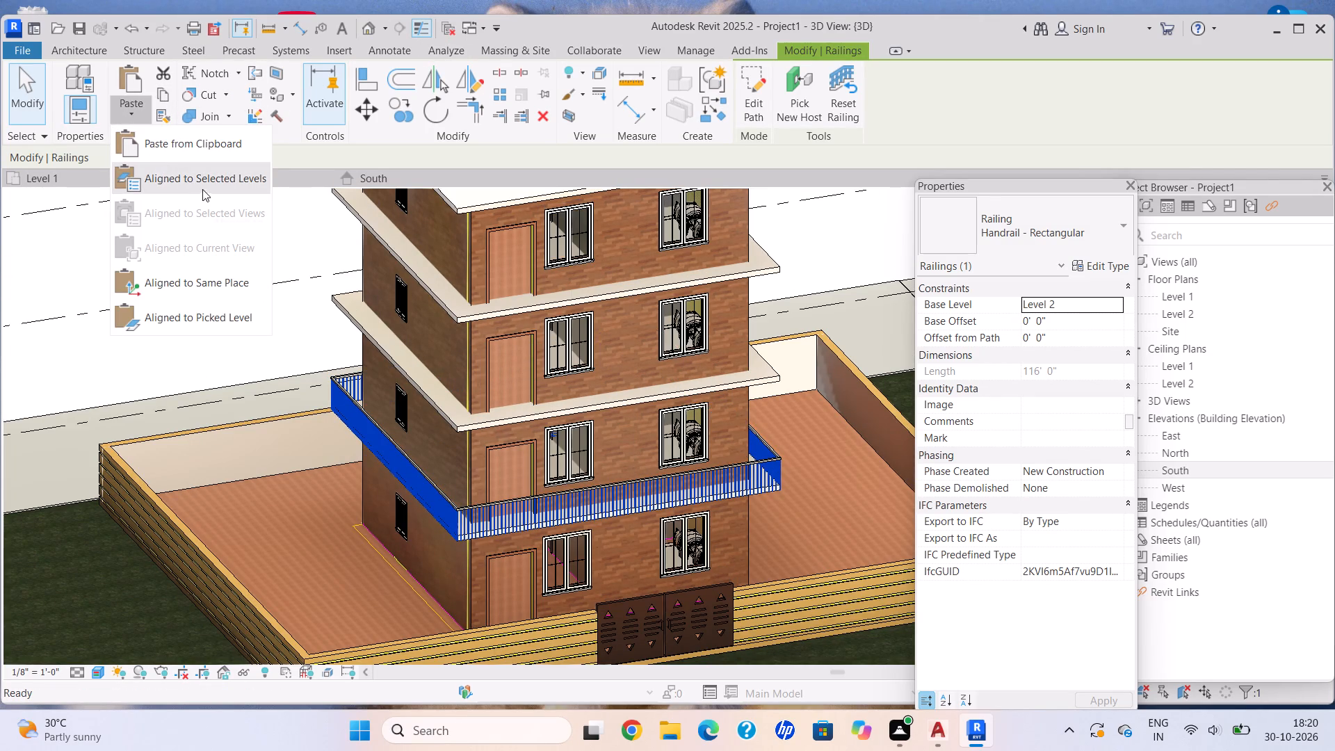
left_click(195, 184)
left_click(603, 258)
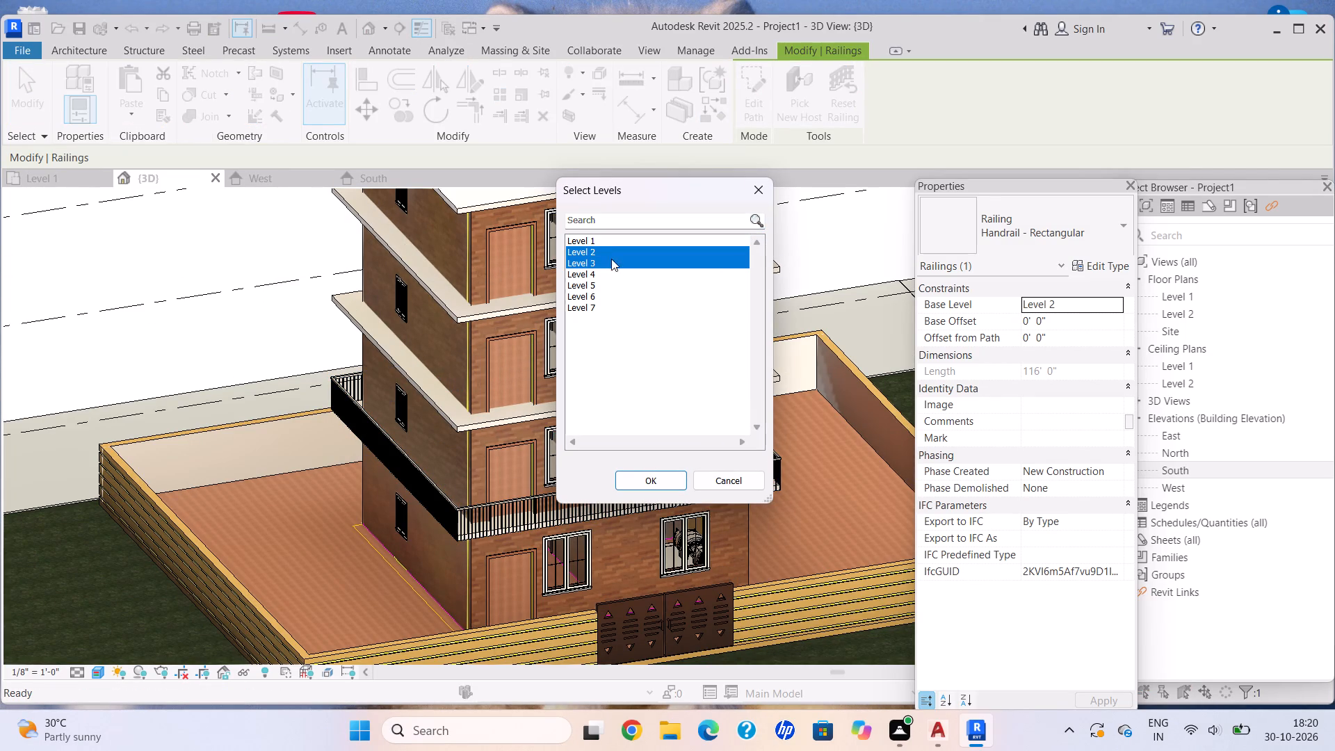
left_click(607, 255)
left_click_drag(608, 259, 629, 307)
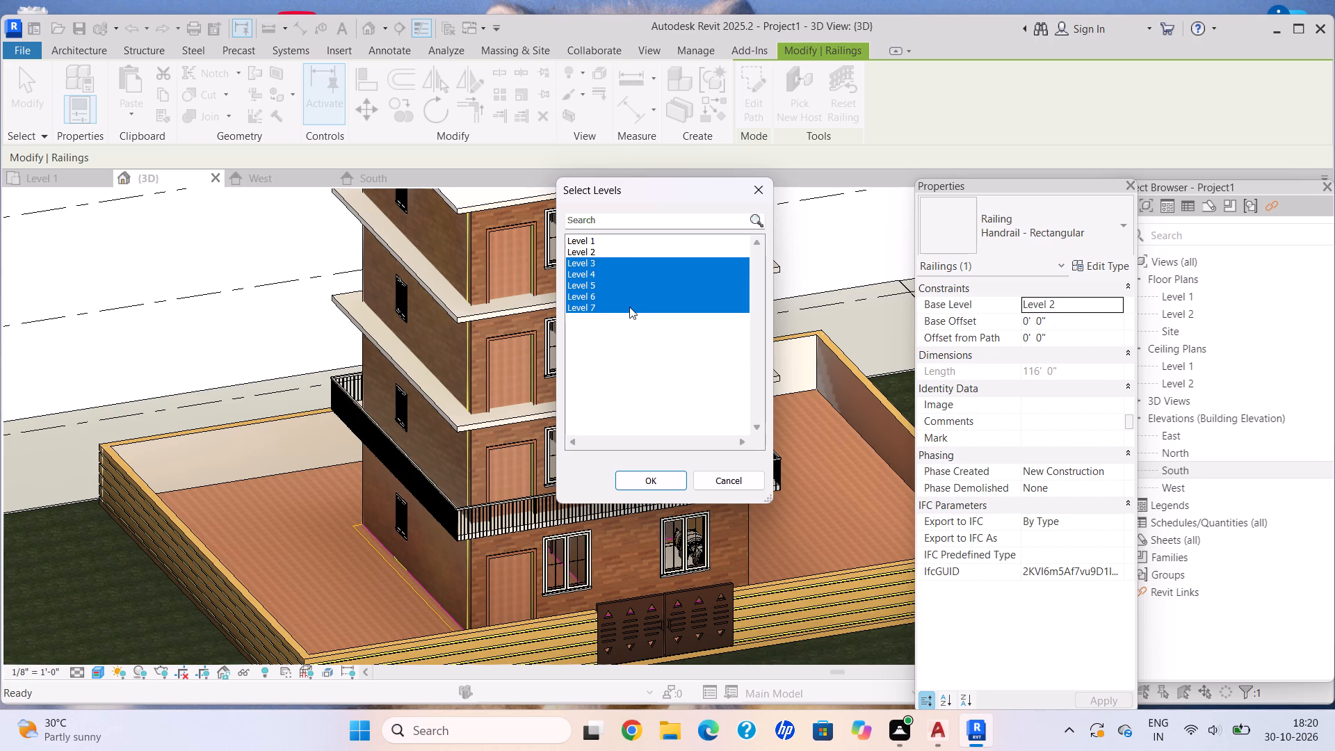
left_click_drag(629, 307, 626, 254)
left_click(622, 251)
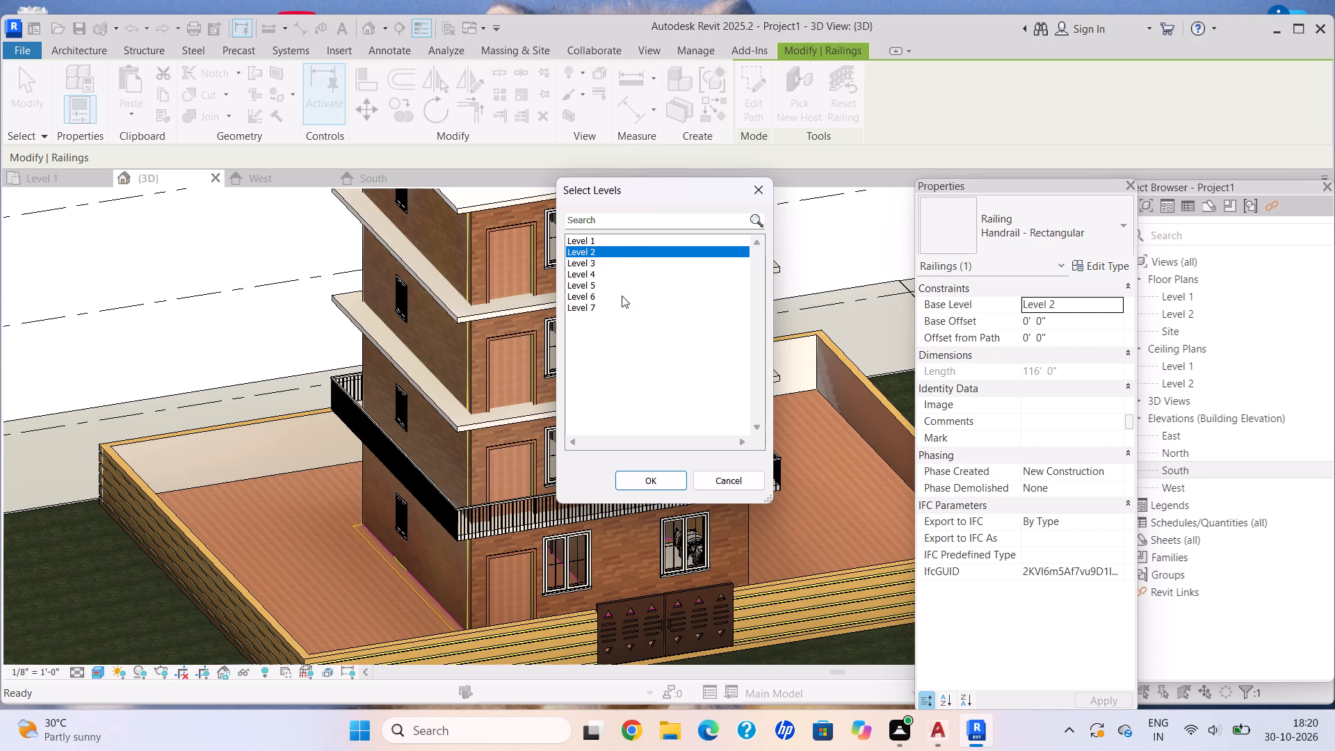
left_click(605, 268)
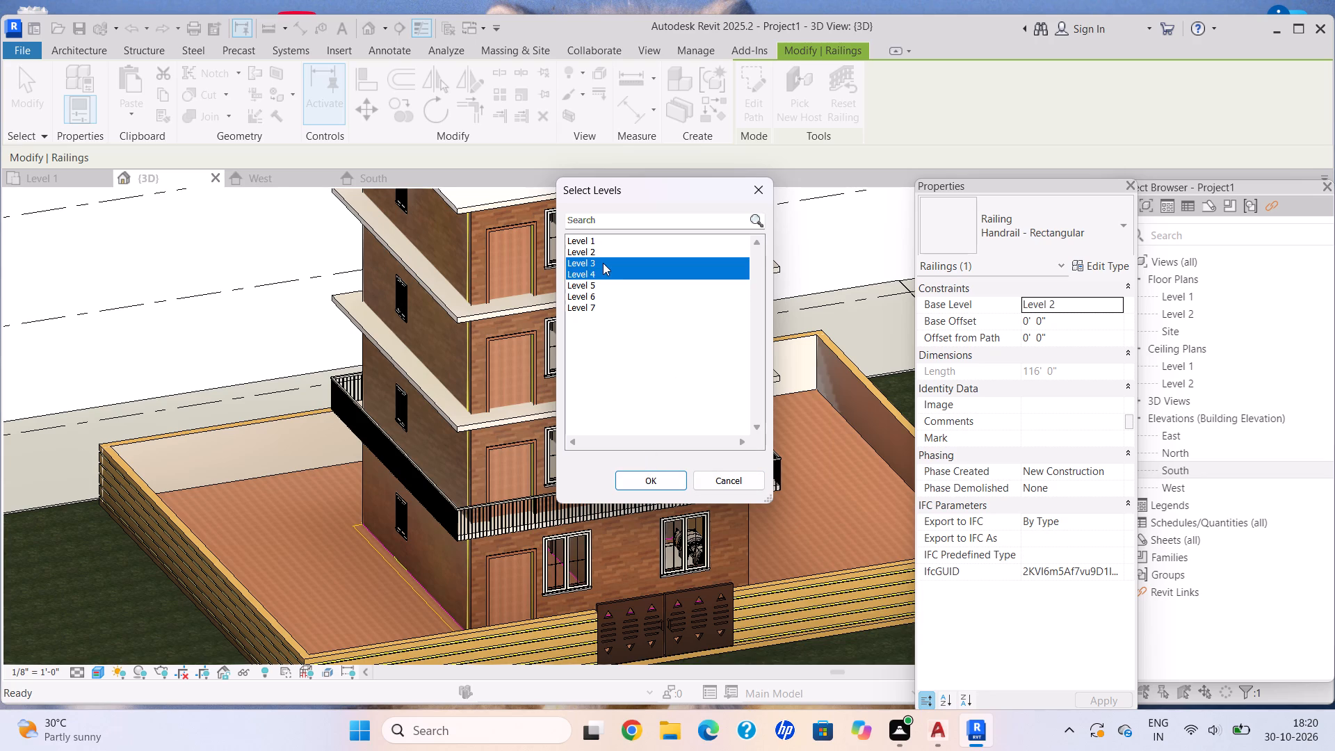
left_click(603, 263)
left_click(674, 484)
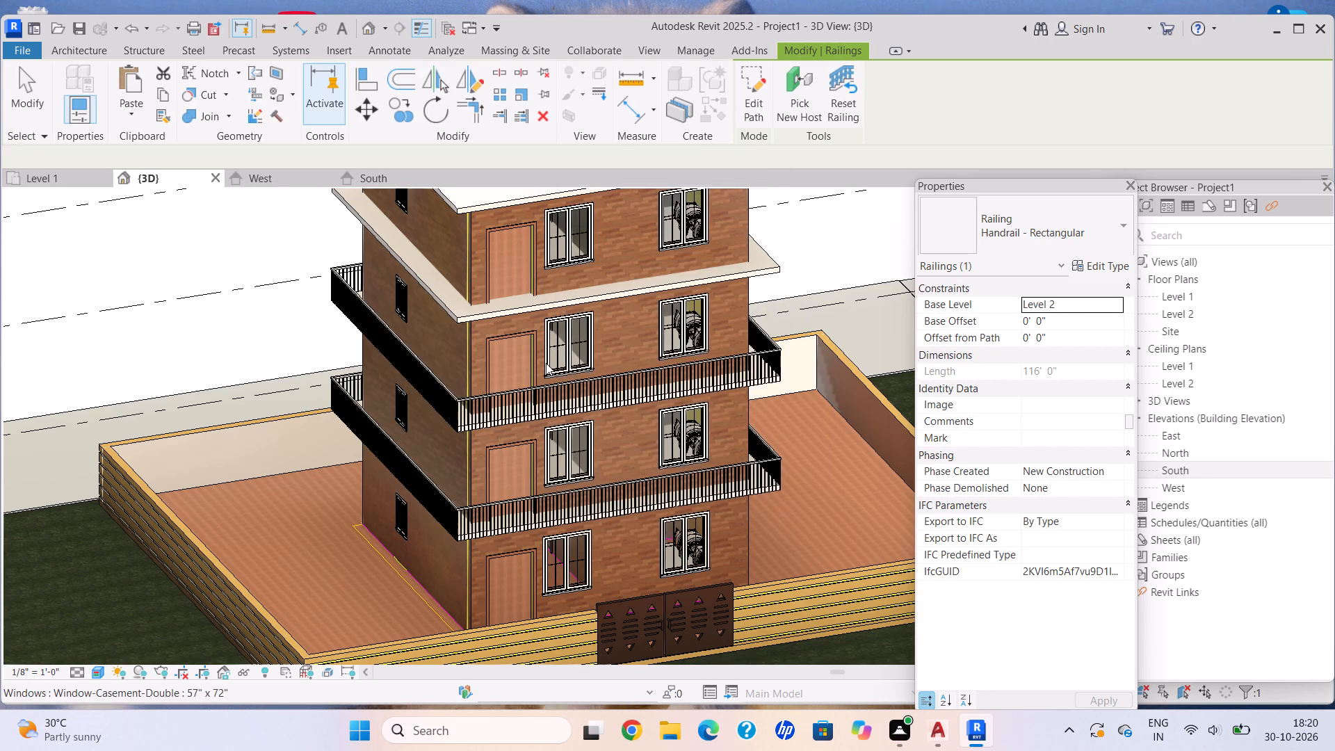
Copy the Level 3 perimeter railing and paste it aligned to Level 4.
middle_click_drag(556, 369, 582, 409)
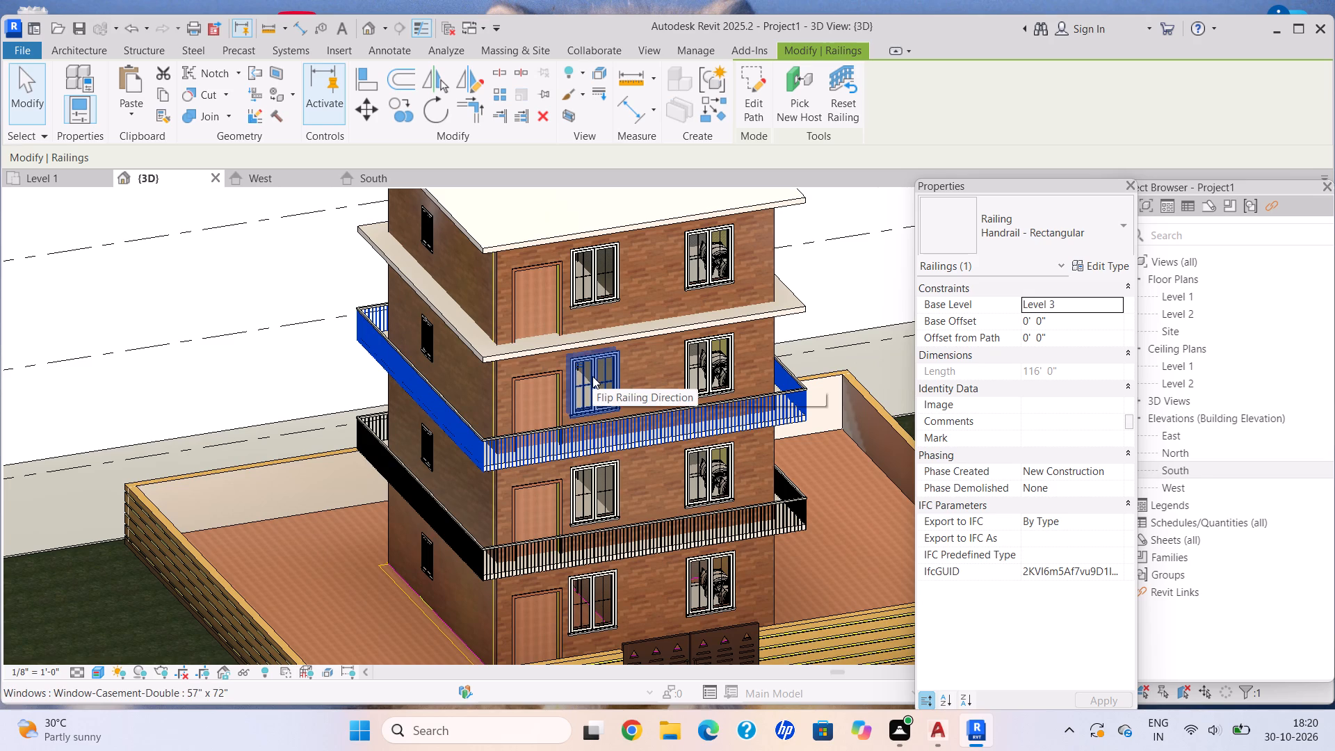
middle_click_drag(576, 428, 563, 410)
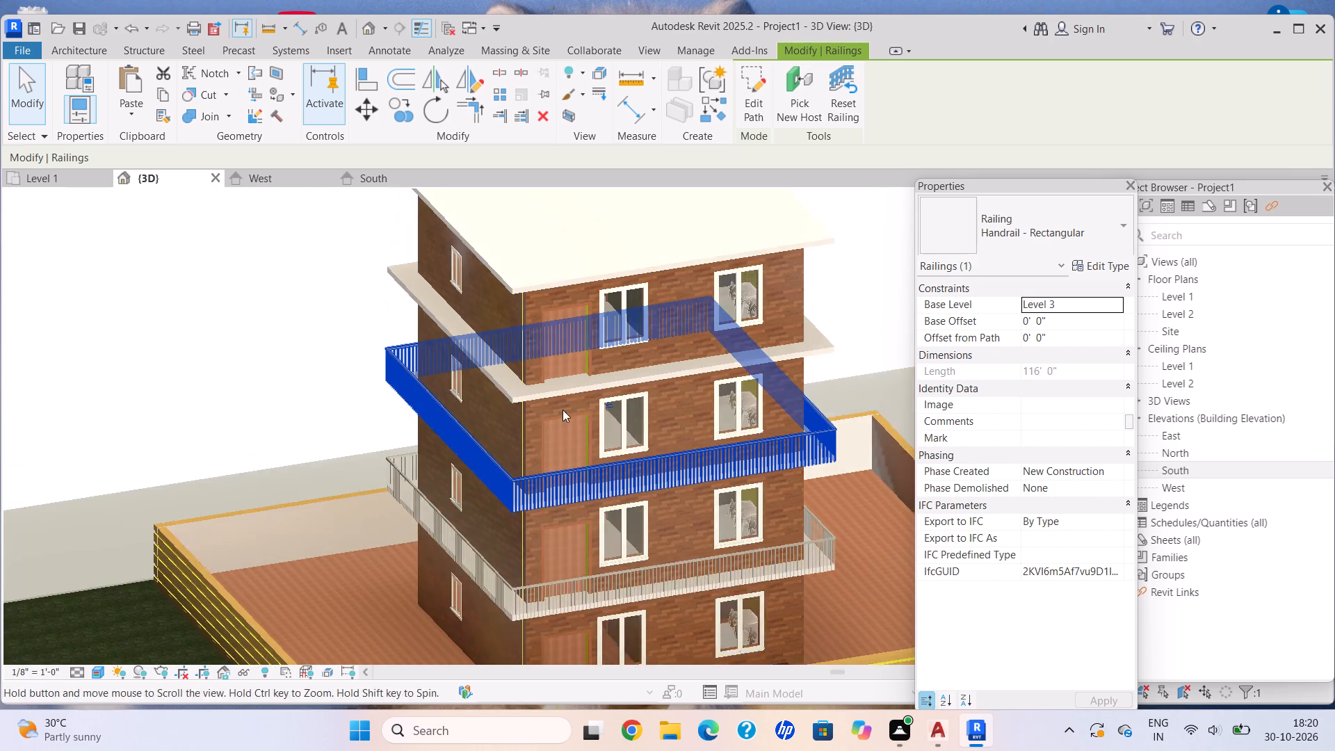
middle_click_drag(563, 410, 604, 467)
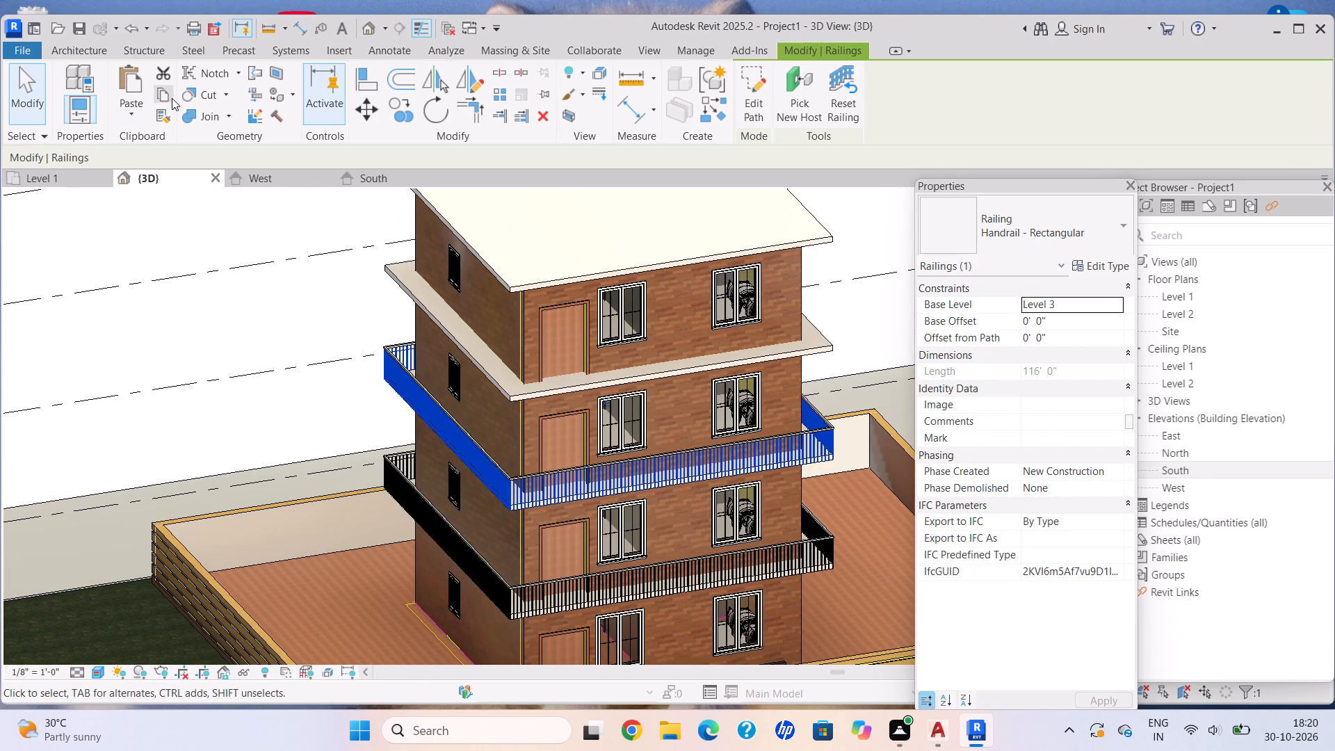
left_click(162, 92)
left_click(132, 106)
left_click(207, 177)
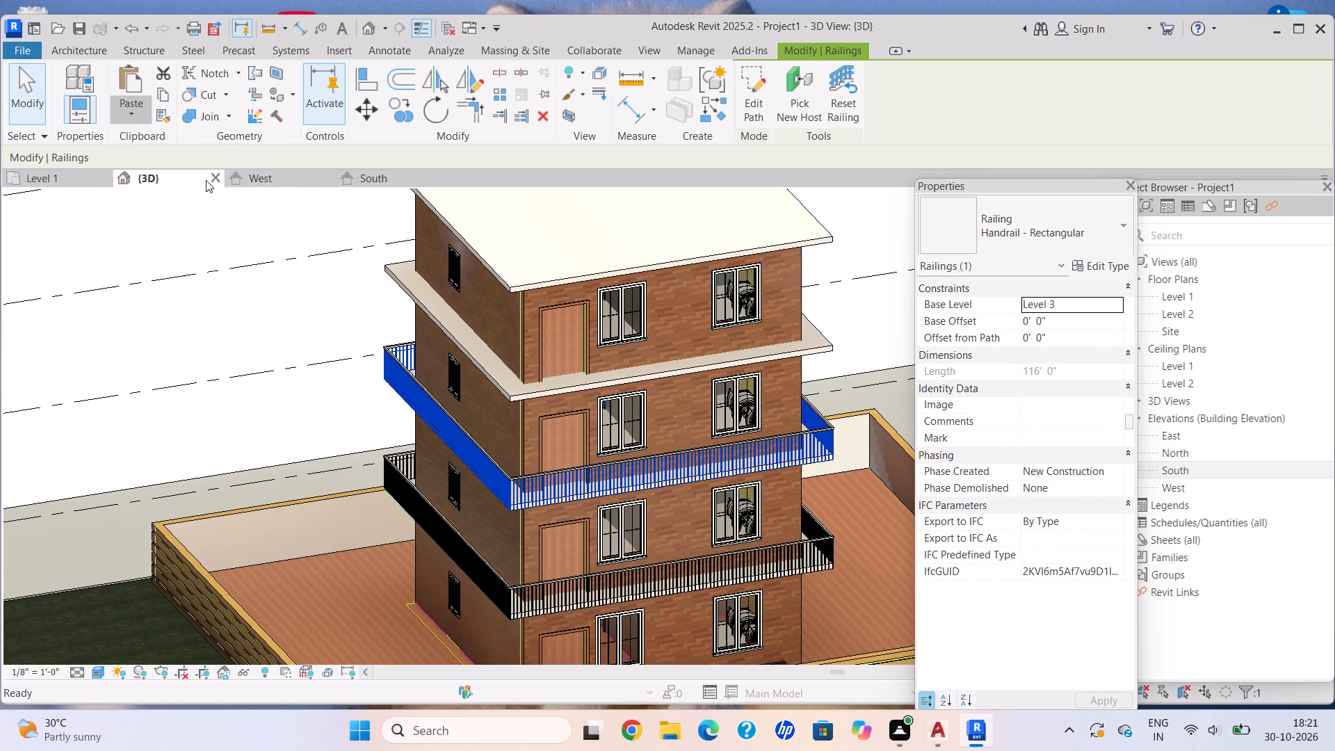
left_click(587, 276)
left_click(655, 489)
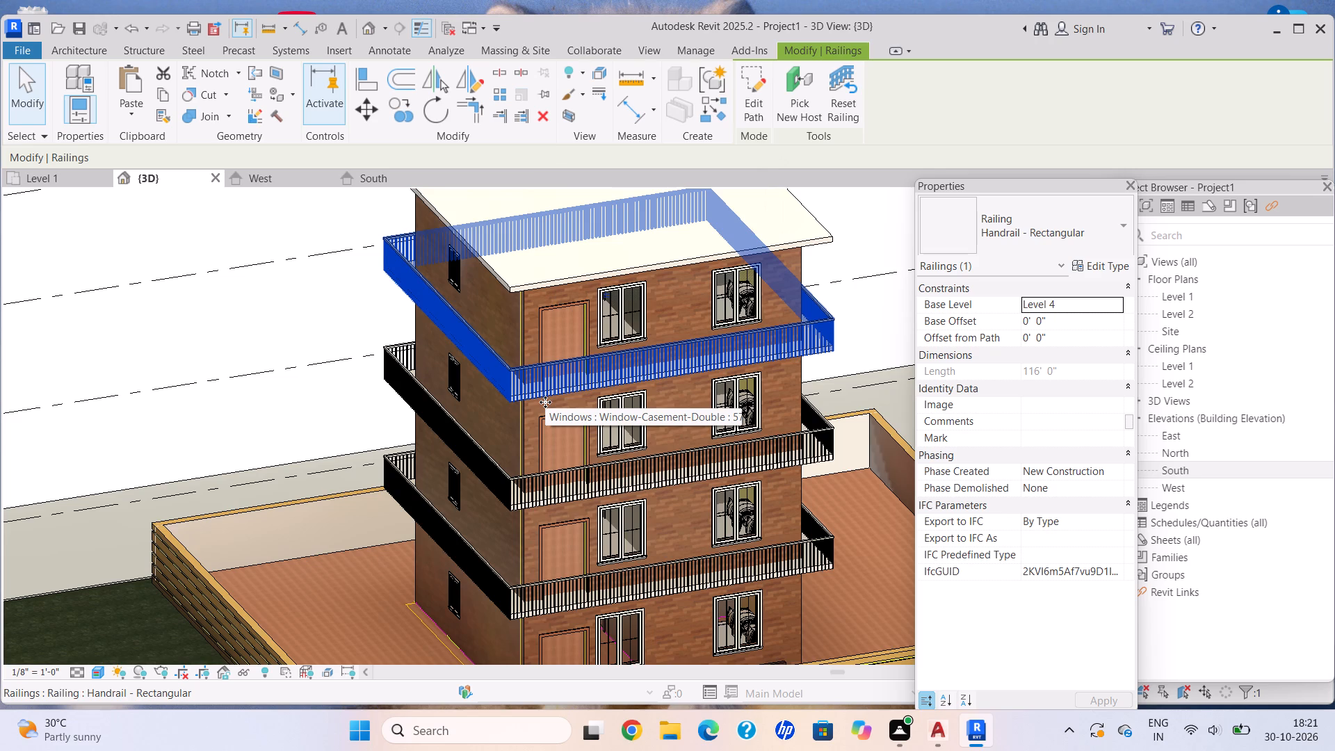
Examine the lower-storey railings, front facade and compound gate in the 3D view.
scroll(545, 402, "down", 3)
middle_click_drag(545, 402, 476, 364)
scroll(545, 402, "down", 1)
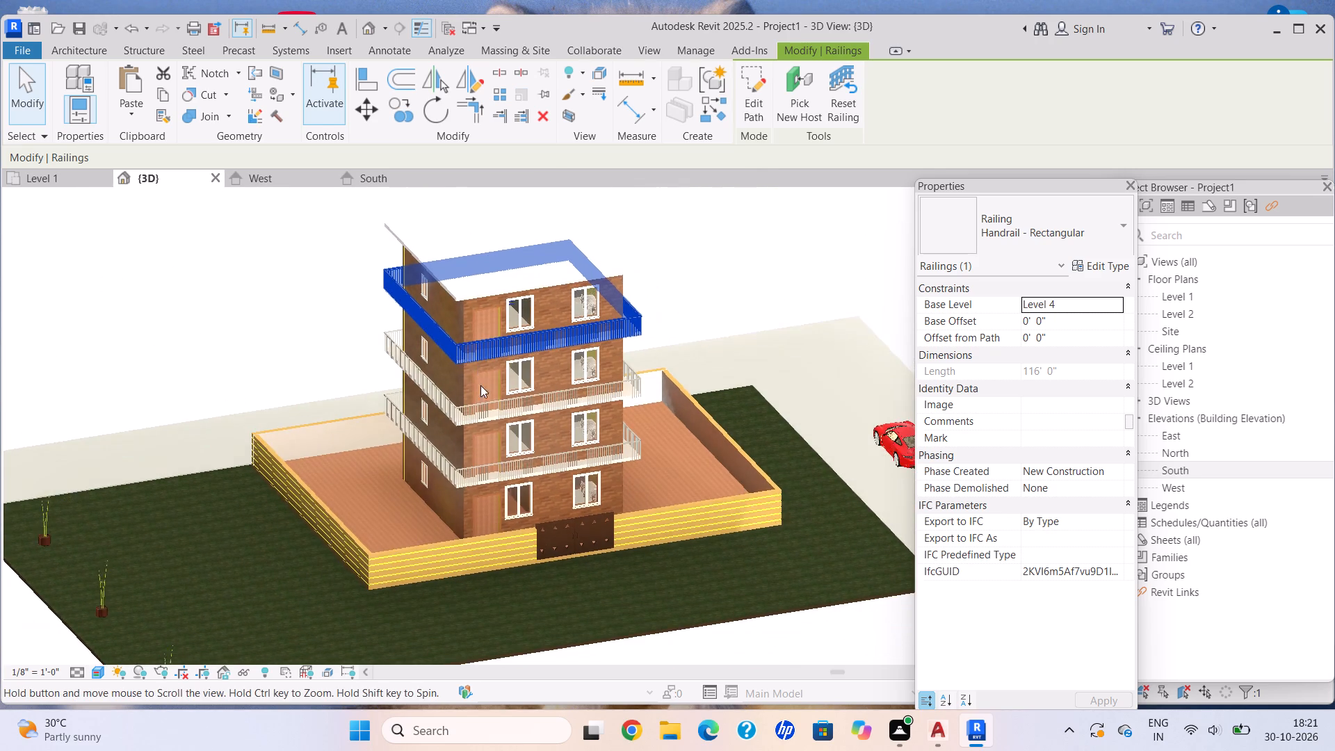
scroll(574, 576, "up", 10)
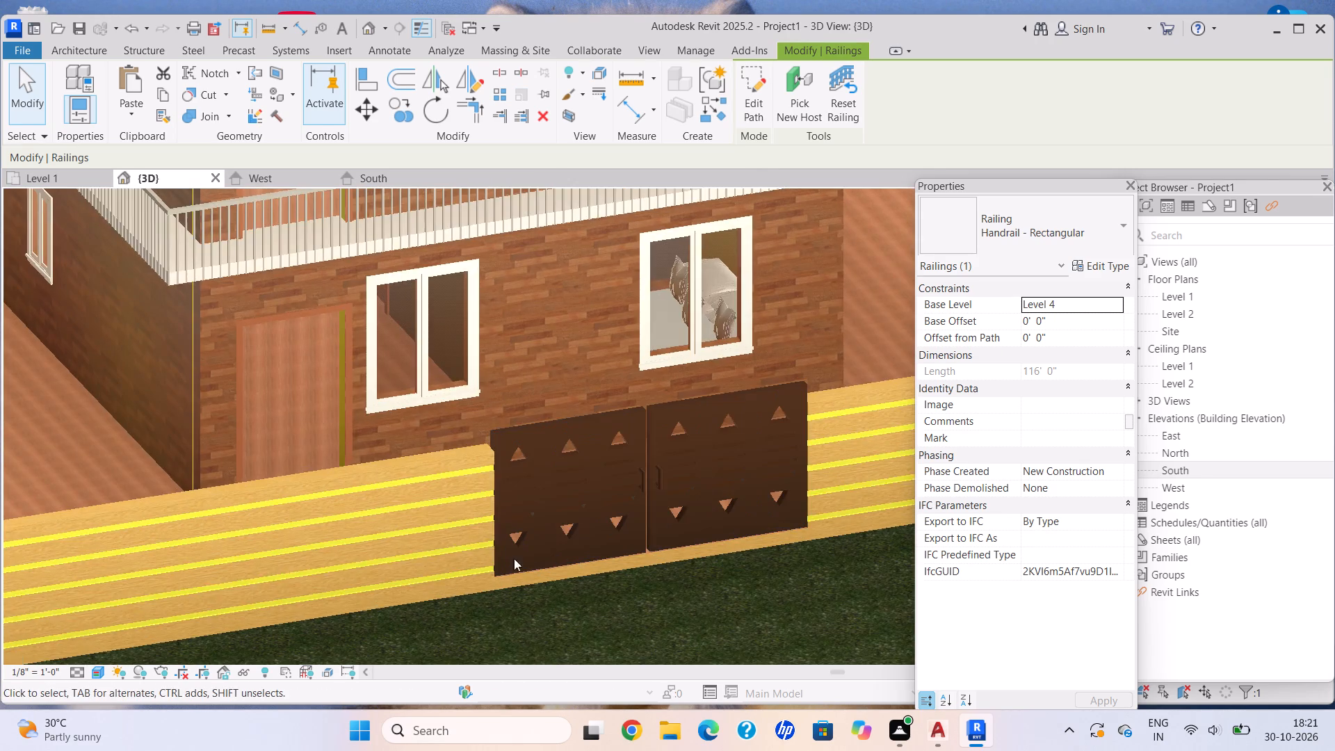
scroll(628, 530, "down", 3)
middle_click_drag(623, 527, 586, 515)
scroll(622, 527, "up", 2)
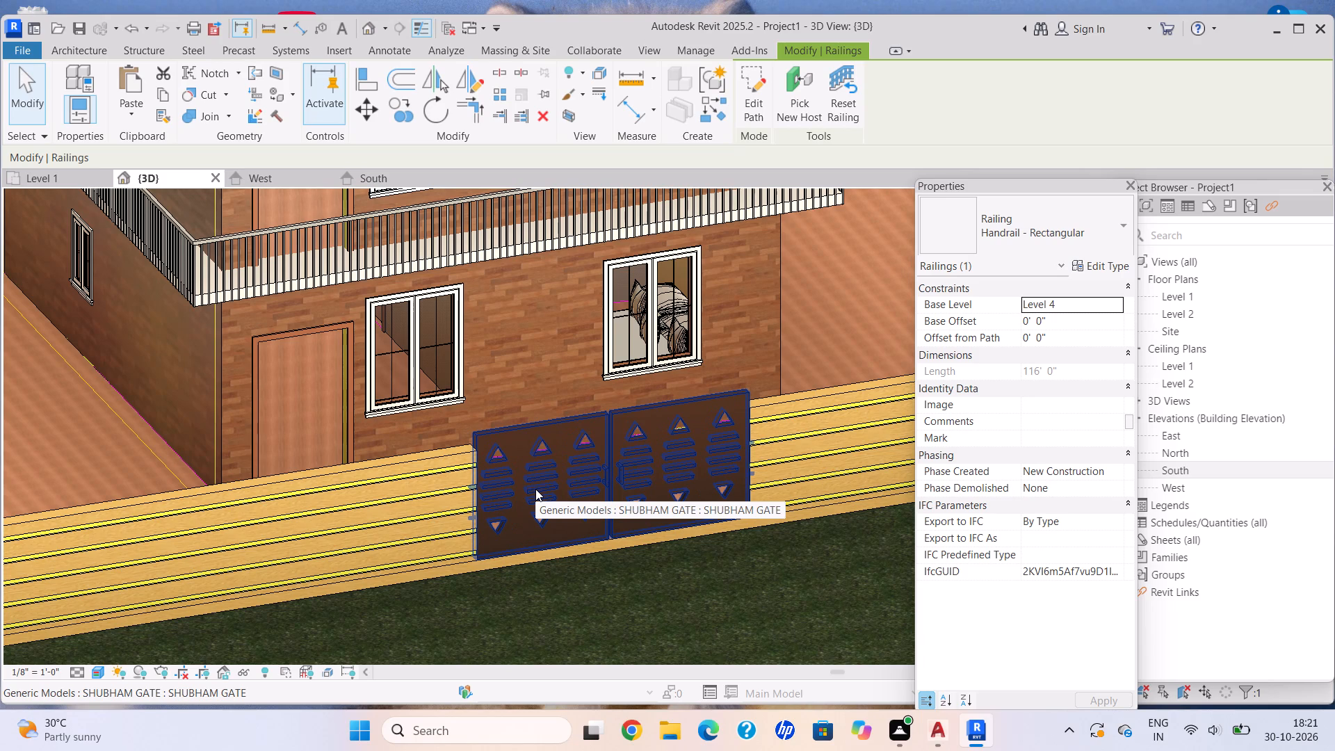
scroll(535, 489, "down", 3)
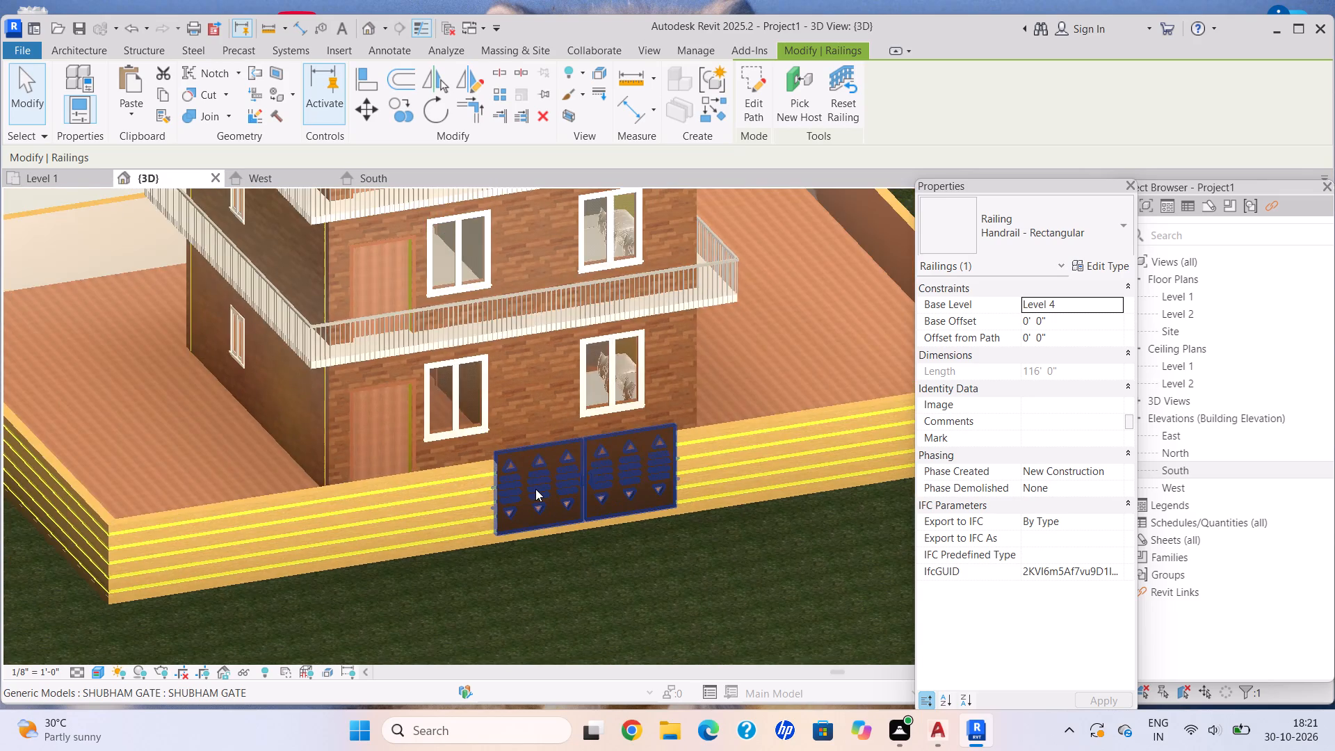
middle_click(535, 489)
middle_click(540, 491)
middle_click_drag(547, 508, 547, 515)
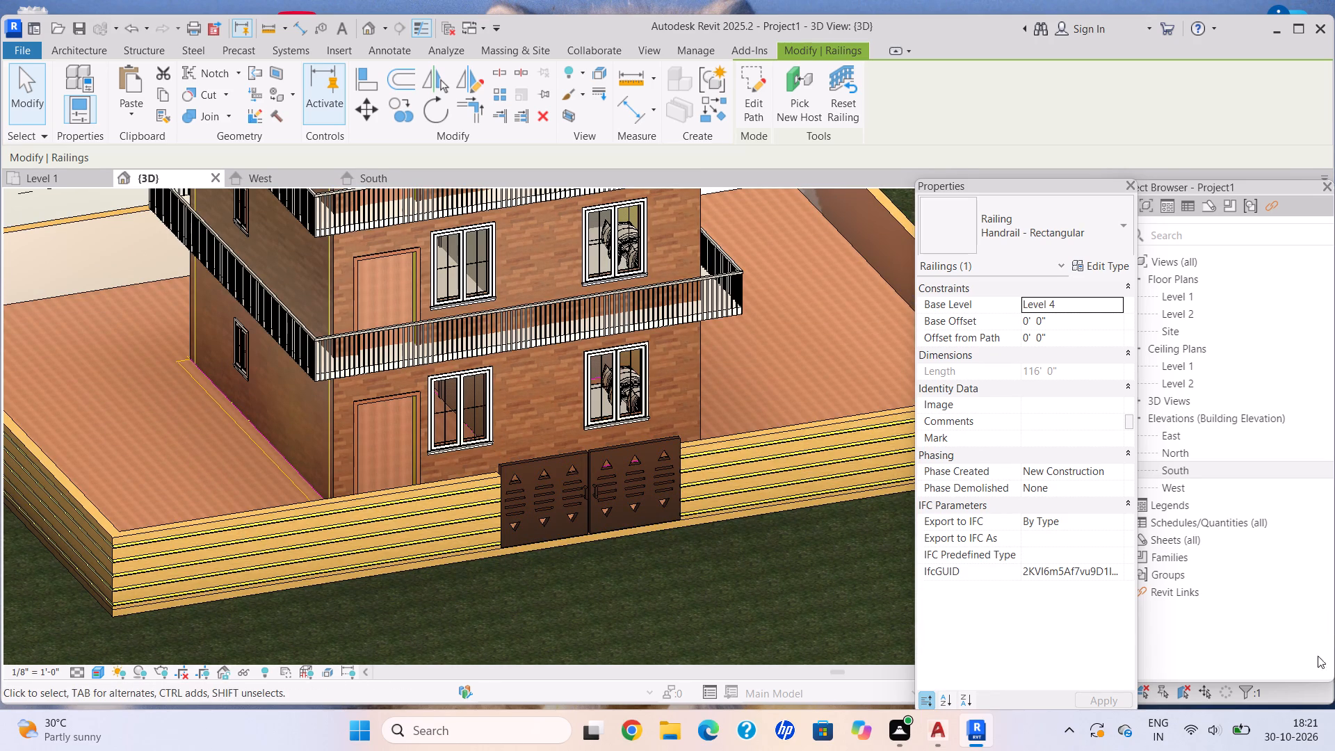
scroll(166, 129, "down", 1)
scroll(240, 19, "down", 5)
Copy the Level 4 perimeter railing and paste it aligned to Level 5 around the roof edge.
middle_click_drag(341, 200, 347, 242)
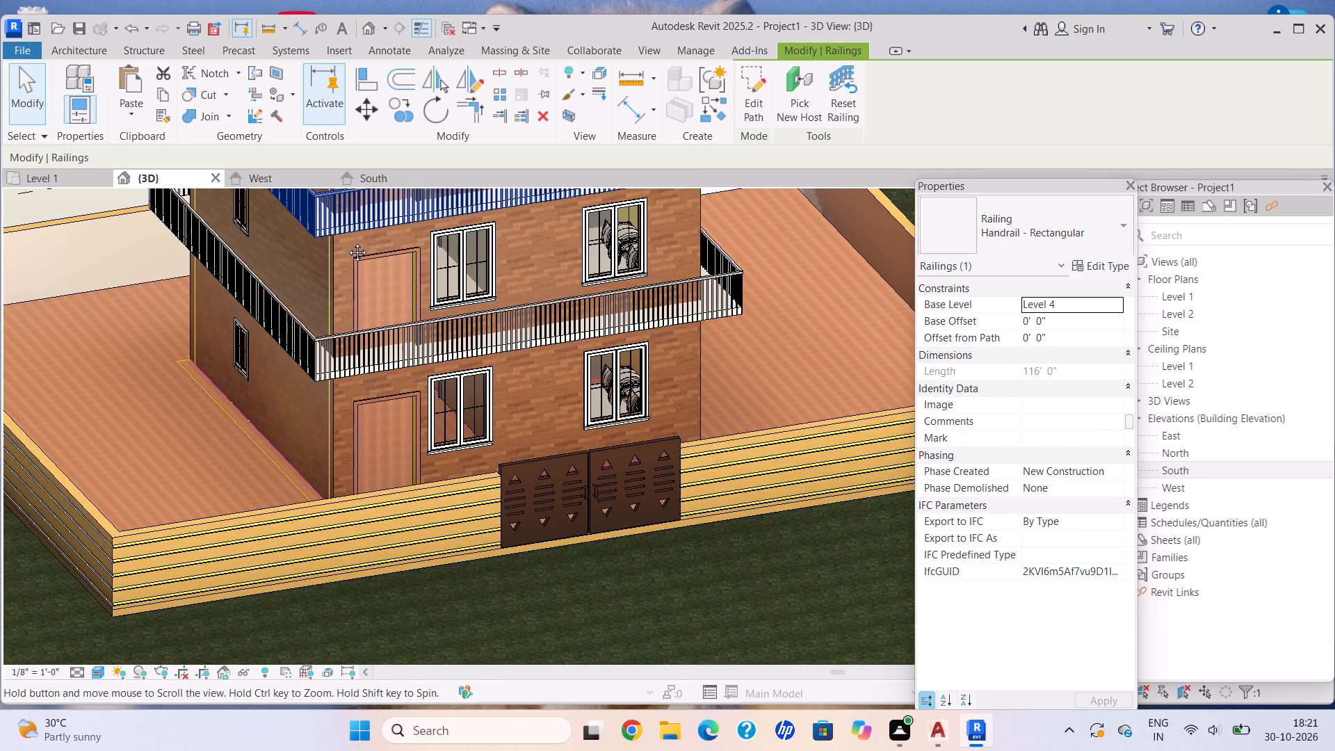
middle_click_drag(347, 242, 353, 391)
scroll(373, 348, "up", 2)
scroll(385, 346, "down", 4)
middle_click_drag(400, 366, 444, 423)
scroll(446, 423, "down", 1)
middle_click_drag(531, 384, 553, 434)
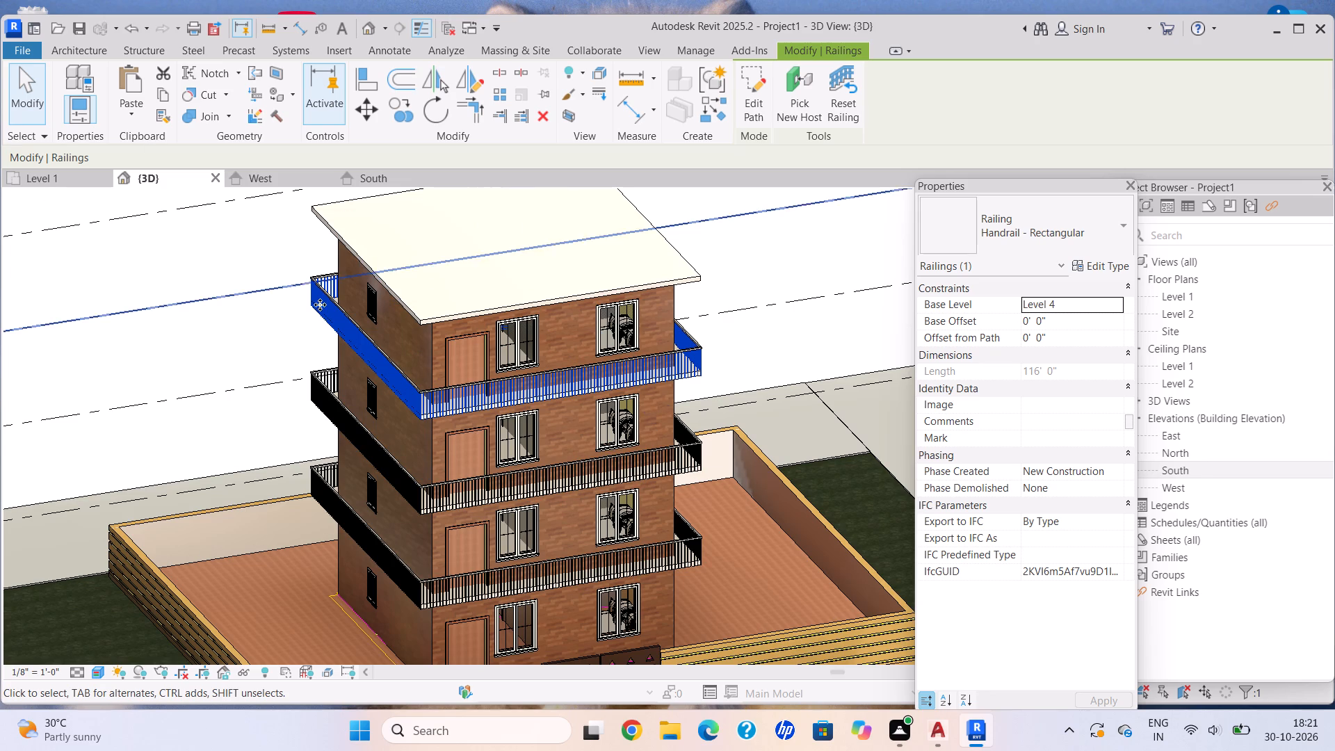
left_click(160, 99)
left_click(128, 123)
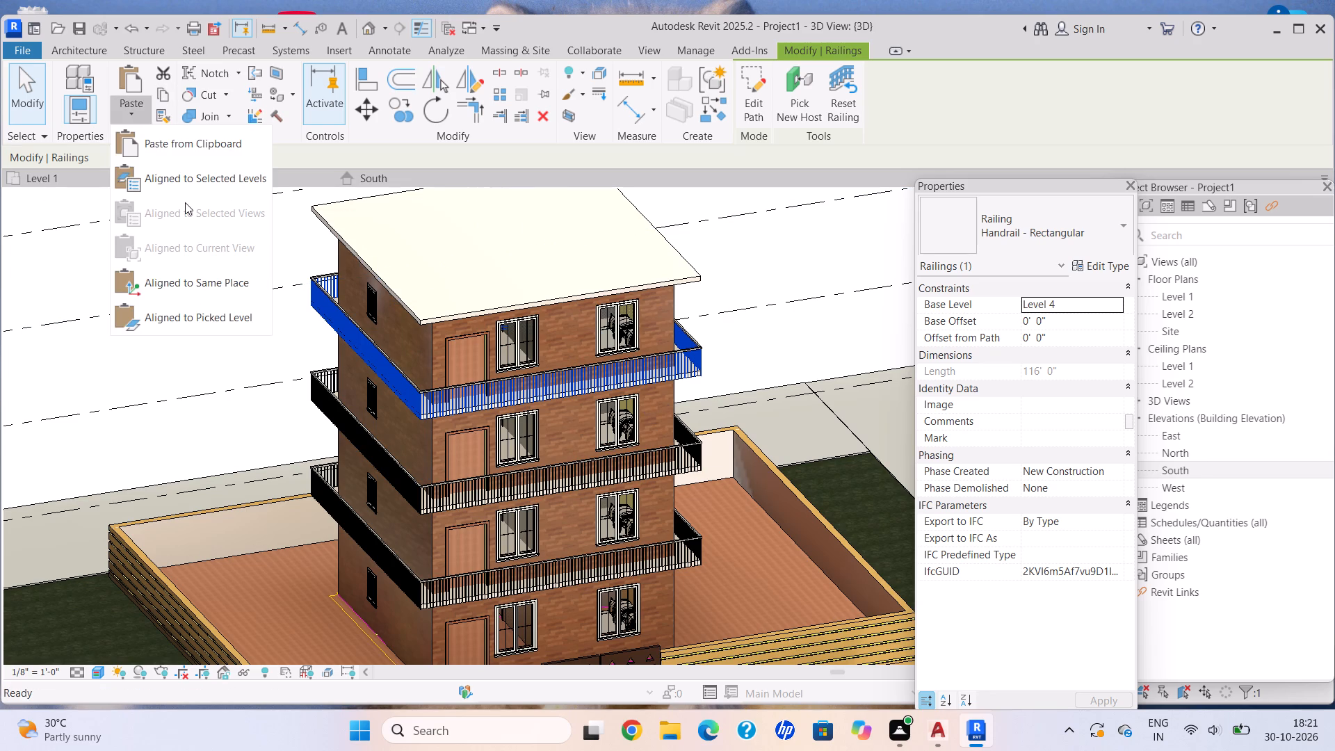
left_click(166, 178)
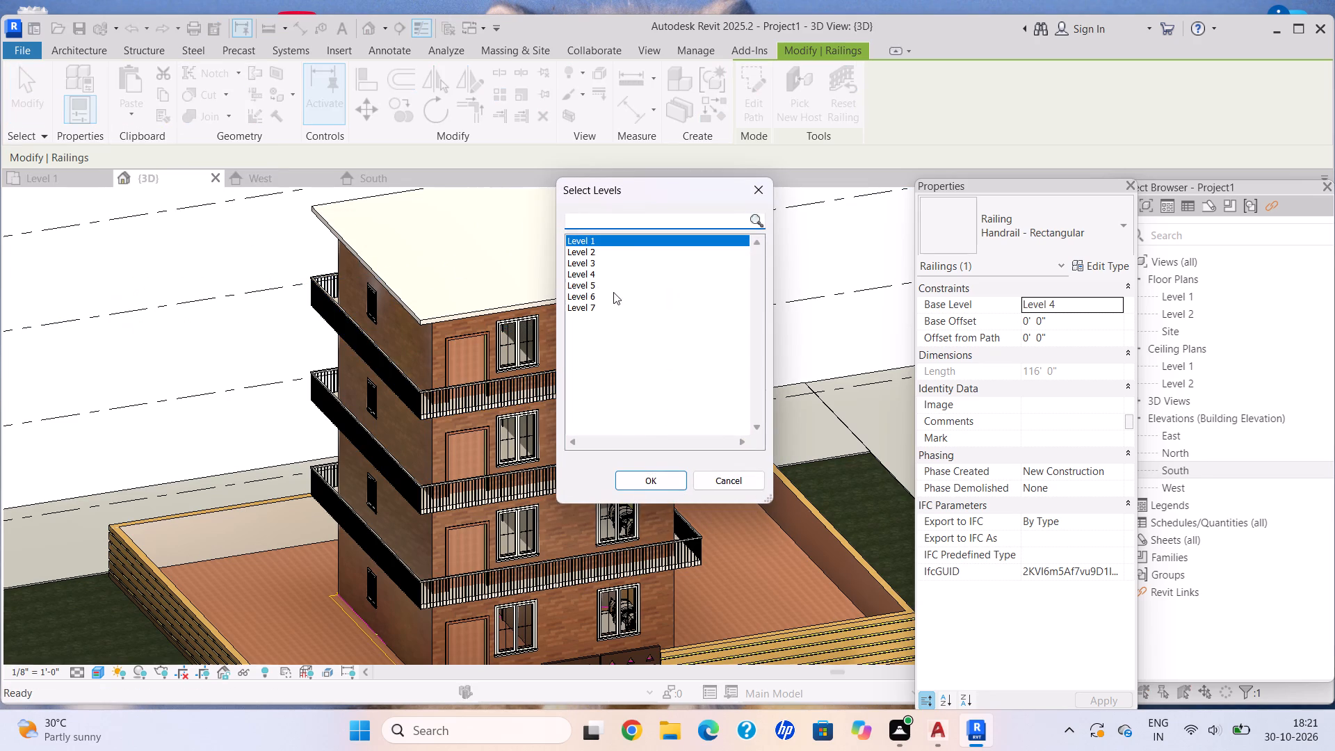
left_click(611, 290)
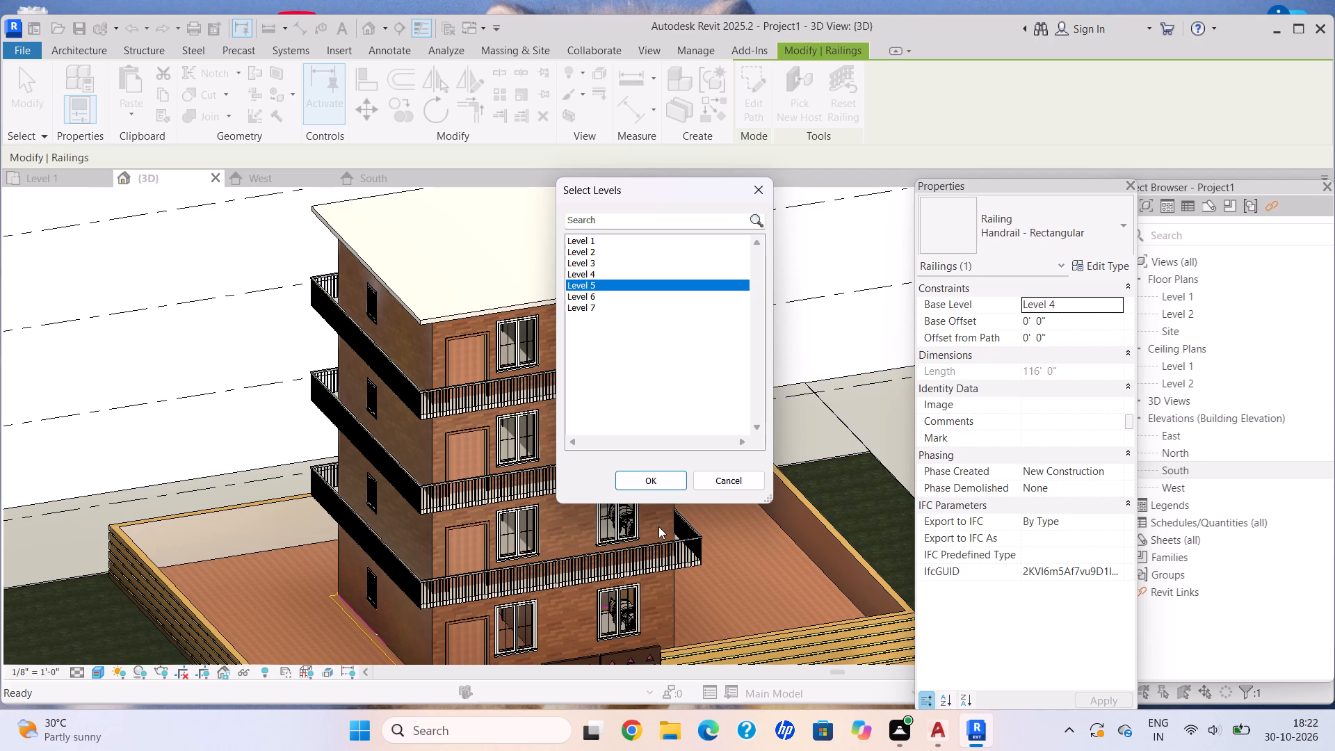
left_click(656, 482)
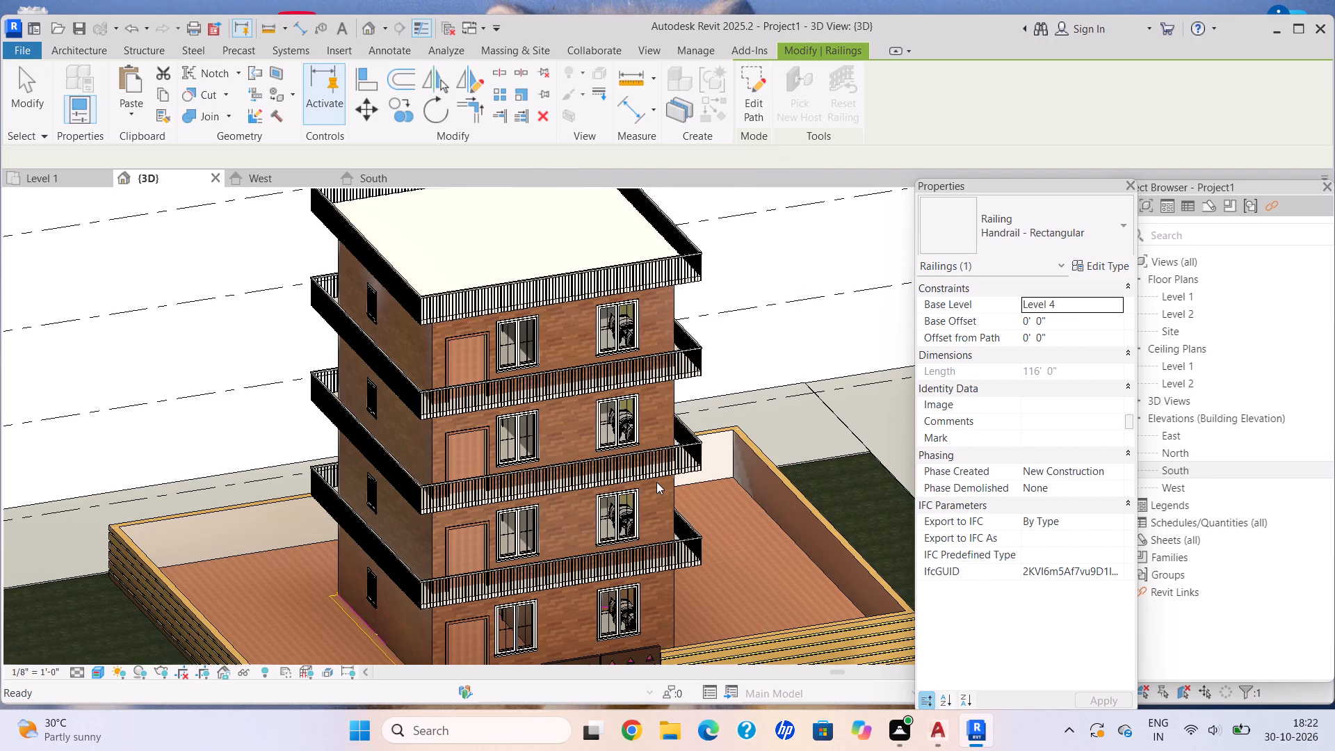
Inspect the railings on all storeys and around the roof, along with the whole site, in the 3D view.
middle_click_drag(633, 512, 642, 527)
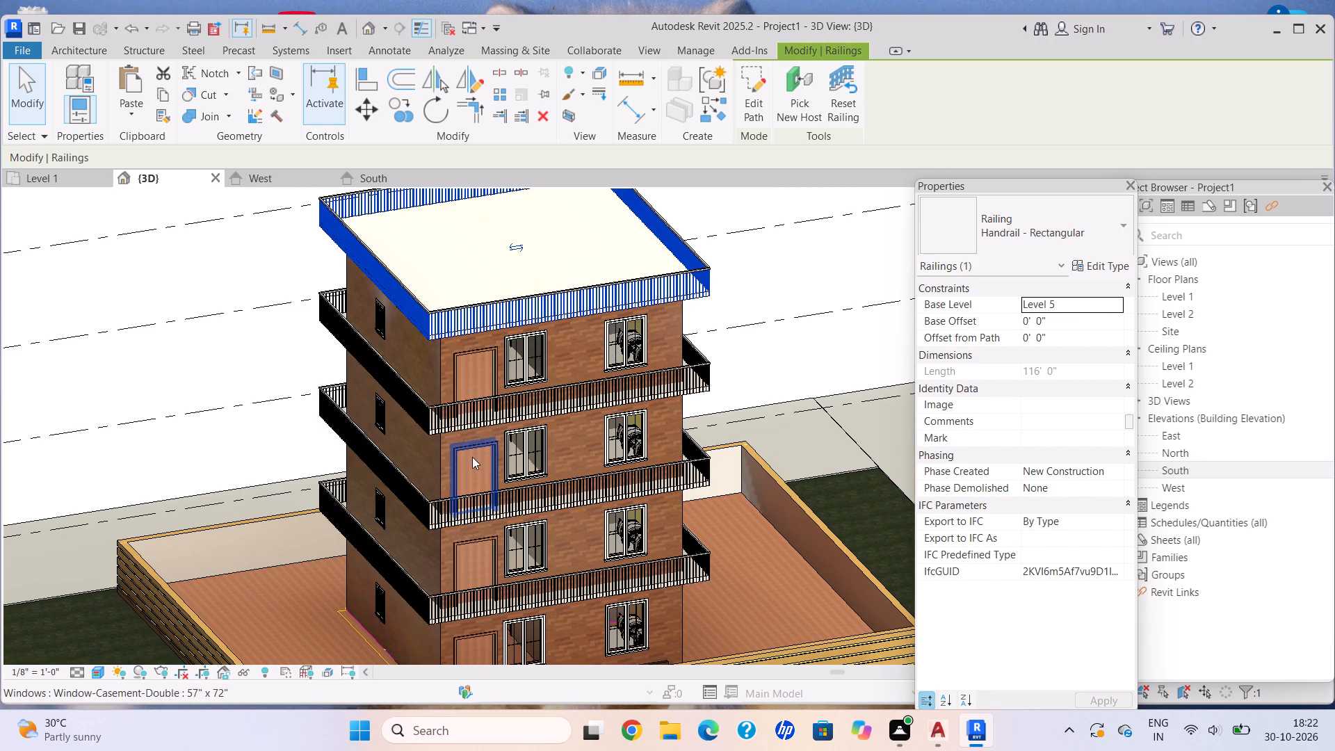
scroll(474, 454, "down", 6)
middle_click_drag(482, 456, 496, 465)
scroll(493, 462, "up", 1)
middle_click_drag(556, 580, 503, 523)
scroll(545, 572, "up", 2)
scroll(581, 508, "down", 5)
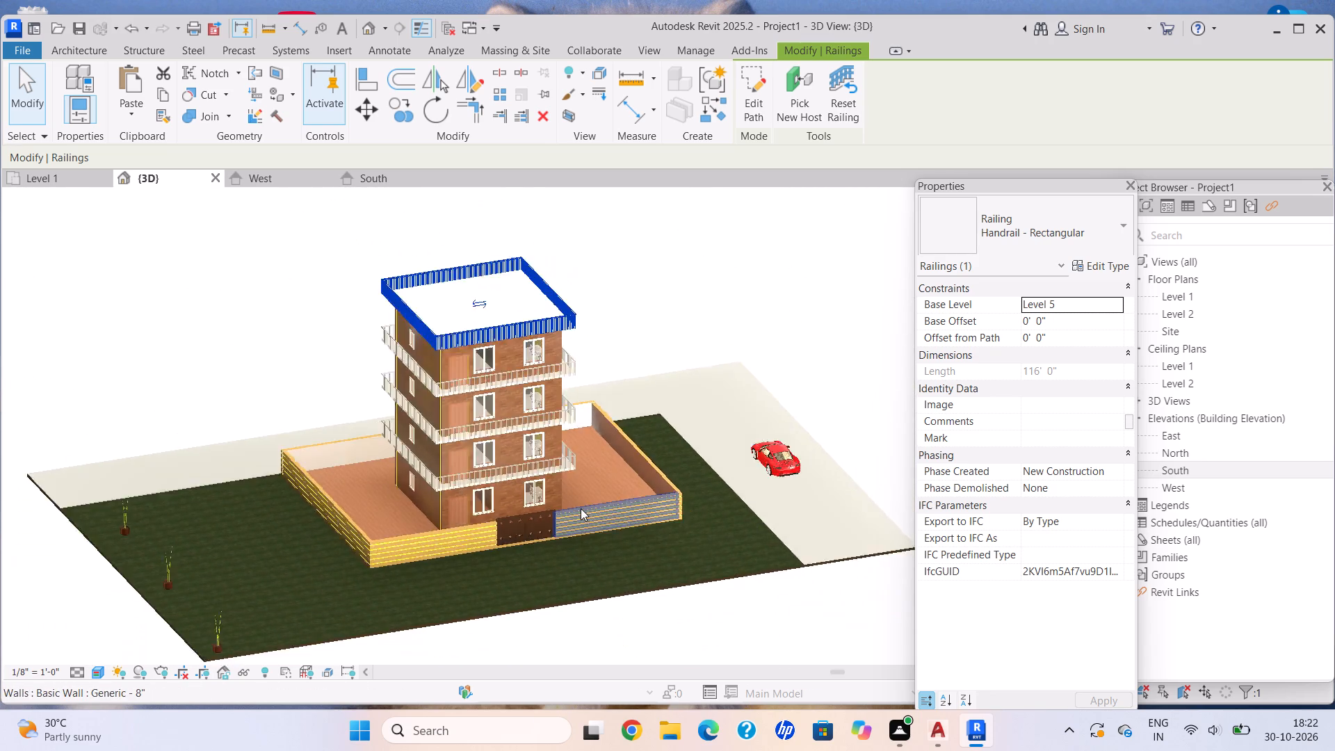
scroll(581, 508, "down", 2)
middle_click_drag(581, 508, 556, 541)
middle_click(556, 542)
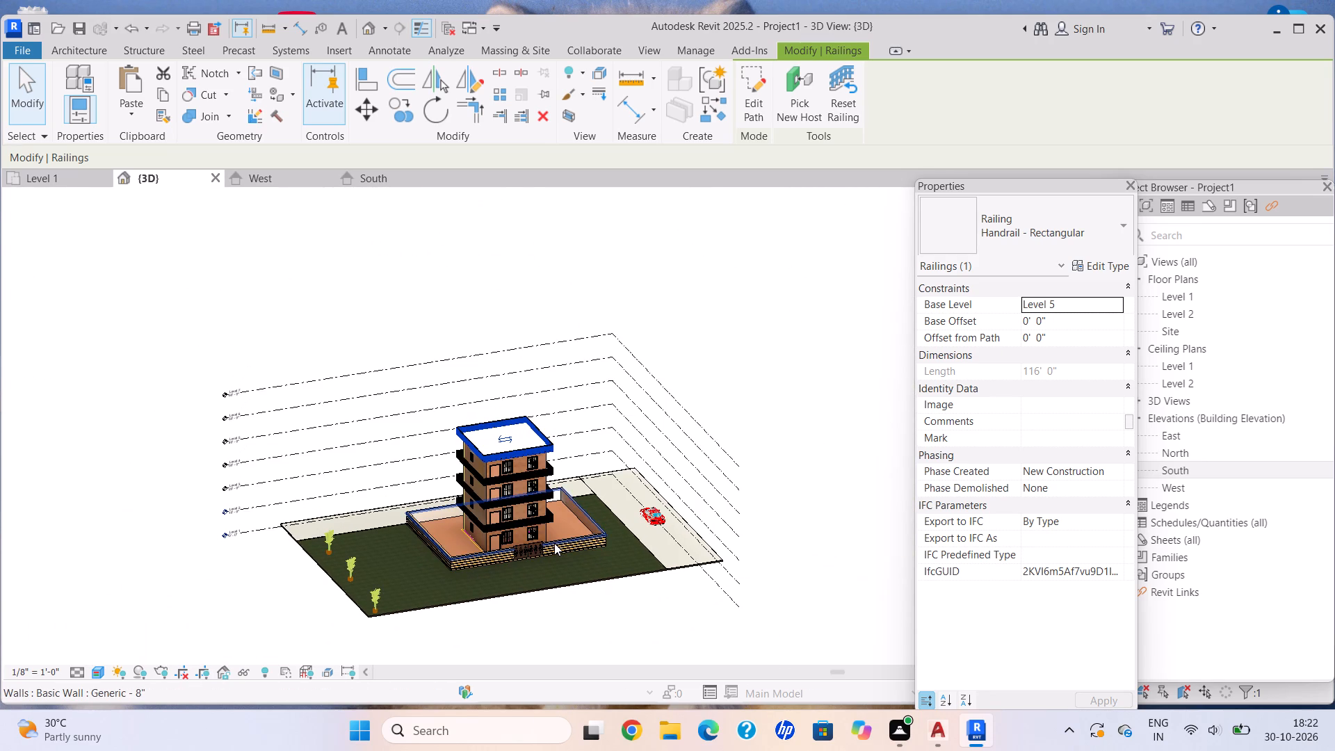
scroll(550, 541, "up", 2)
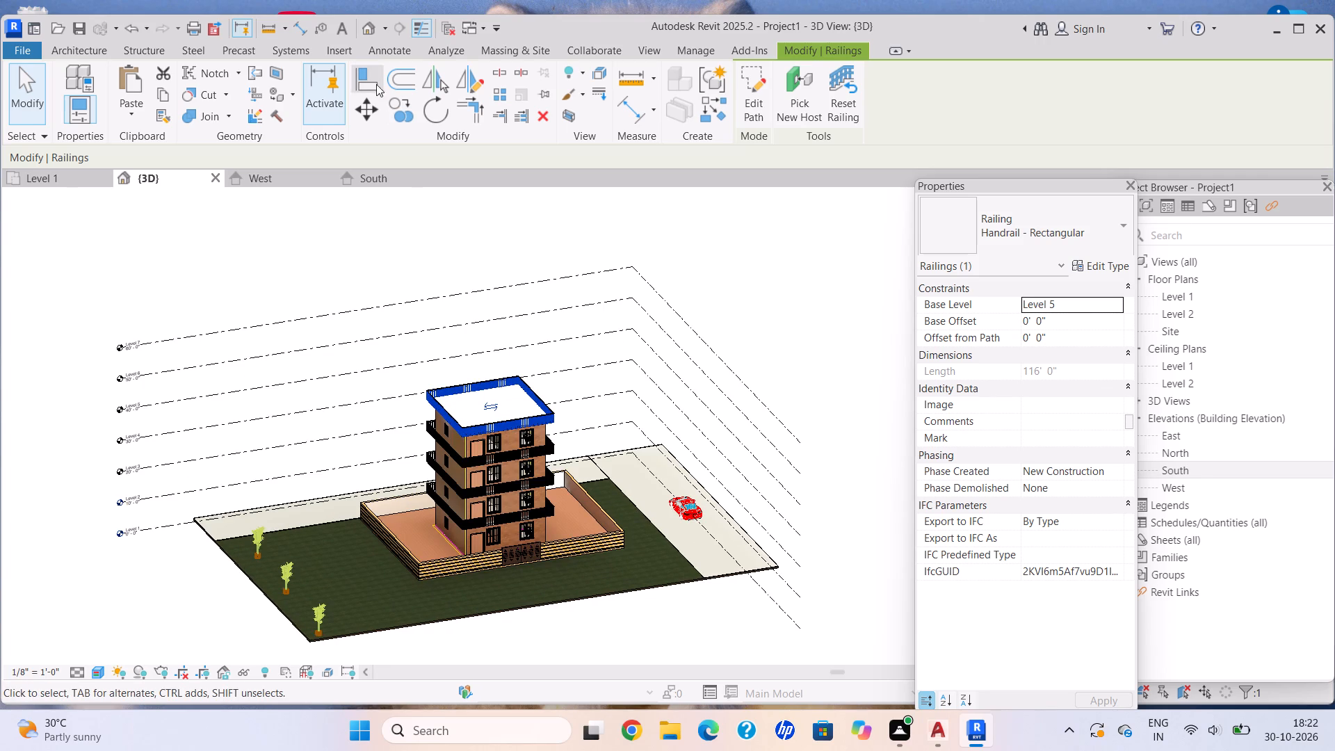
scroll(273, 293, "down", 1)
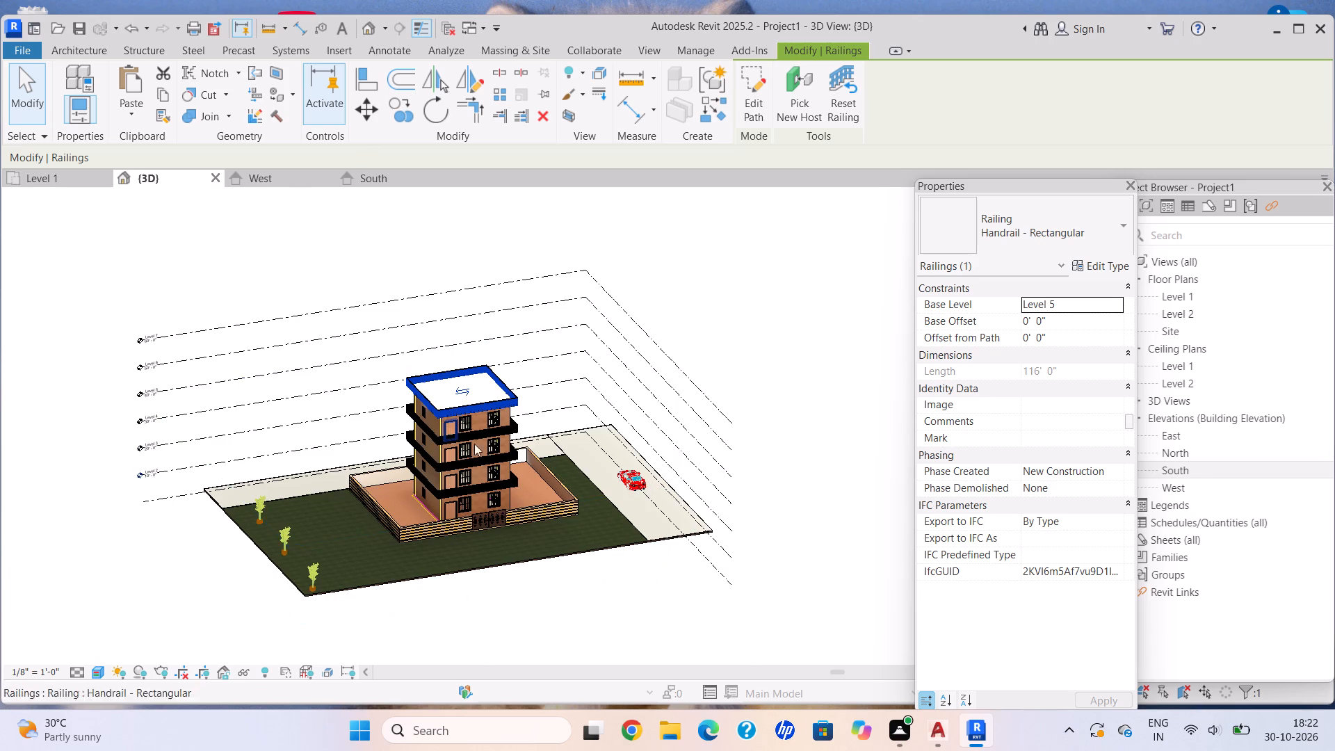
scroll(487, 453, "up", 8)
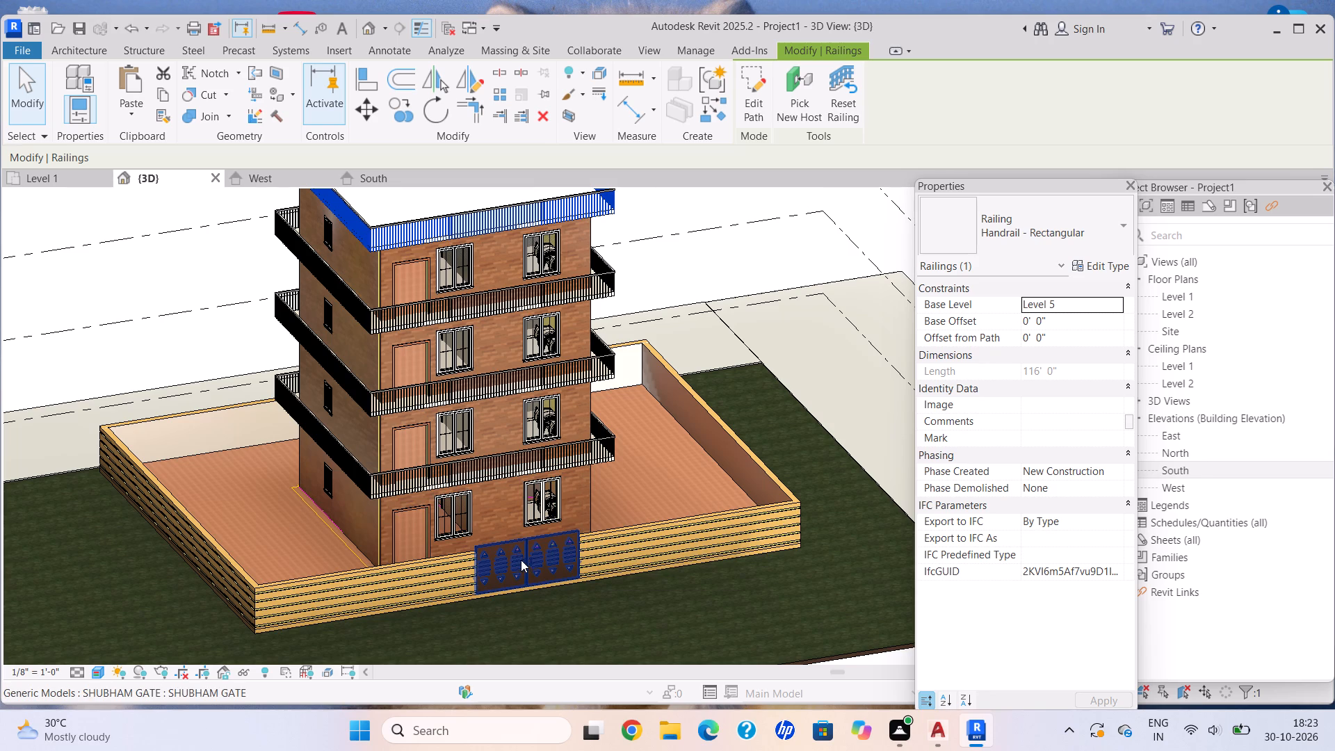
scroll(533, 643, "down", 5)
middle_click(521, 637)
scroll(520, 642, "up", 1)
scroll(413, 567, "up", 10)
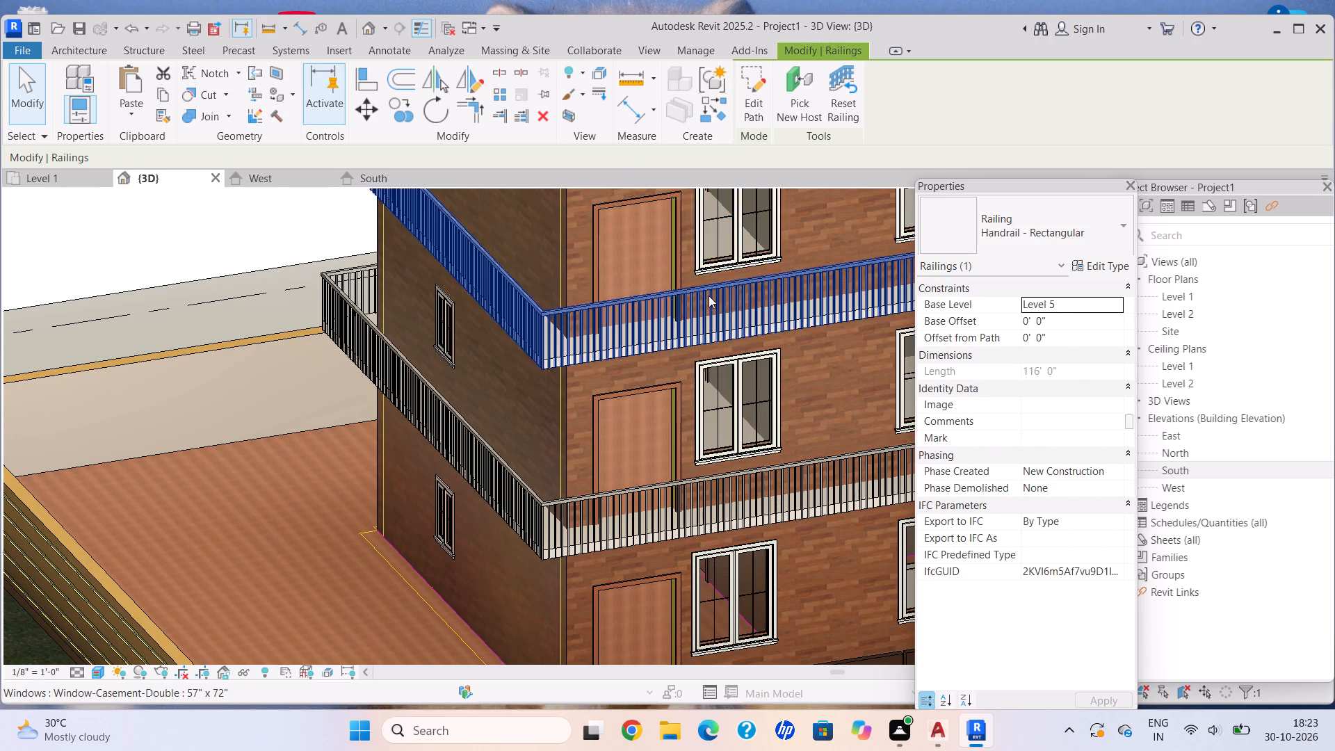
Examine the railings, front facade and roof edge of the house in the 3D view.
scroll(709, 296, "down", 1)
middle_click_drag(708, 300, 677, 354)
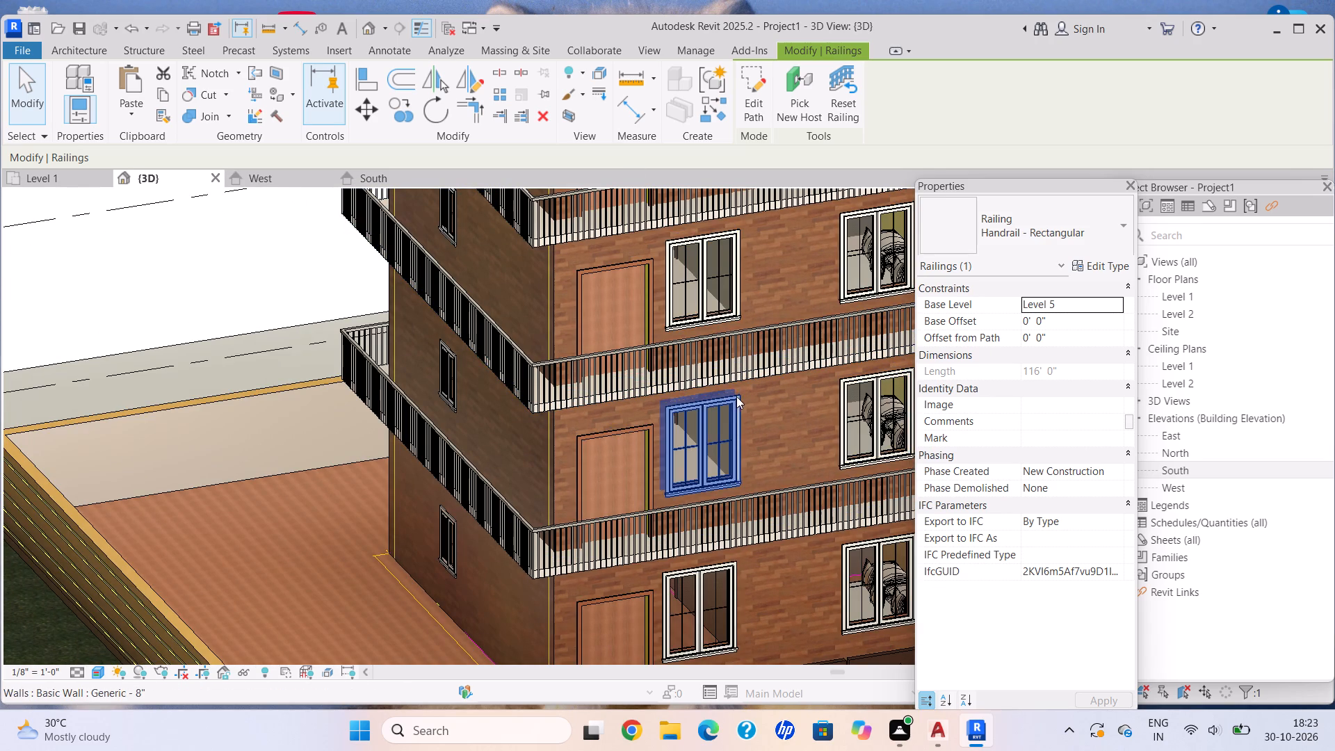
middle_click_drag(671, 510, 567, 592)
scroll(549, 593, "down", 2)
middle_click_drag(516, 570, 507, 615)
scroll(496, 608, "down", 1)
scroll(616, 496, "up", 6)
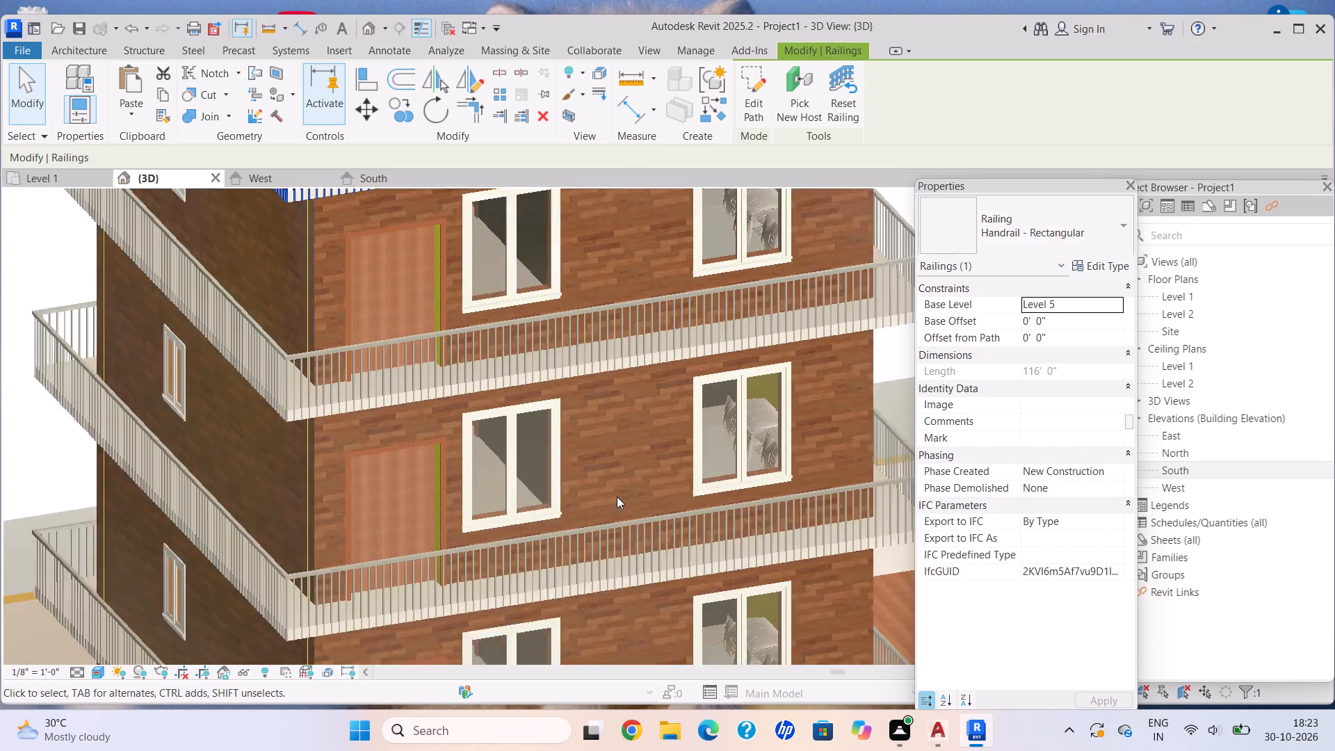
scroll(526, 387, "up", 4)
scroll(579, 462, "down", 8)
scroll(287, 594, "down", 4)
middle_click_drag(280, 596, 280, 595)
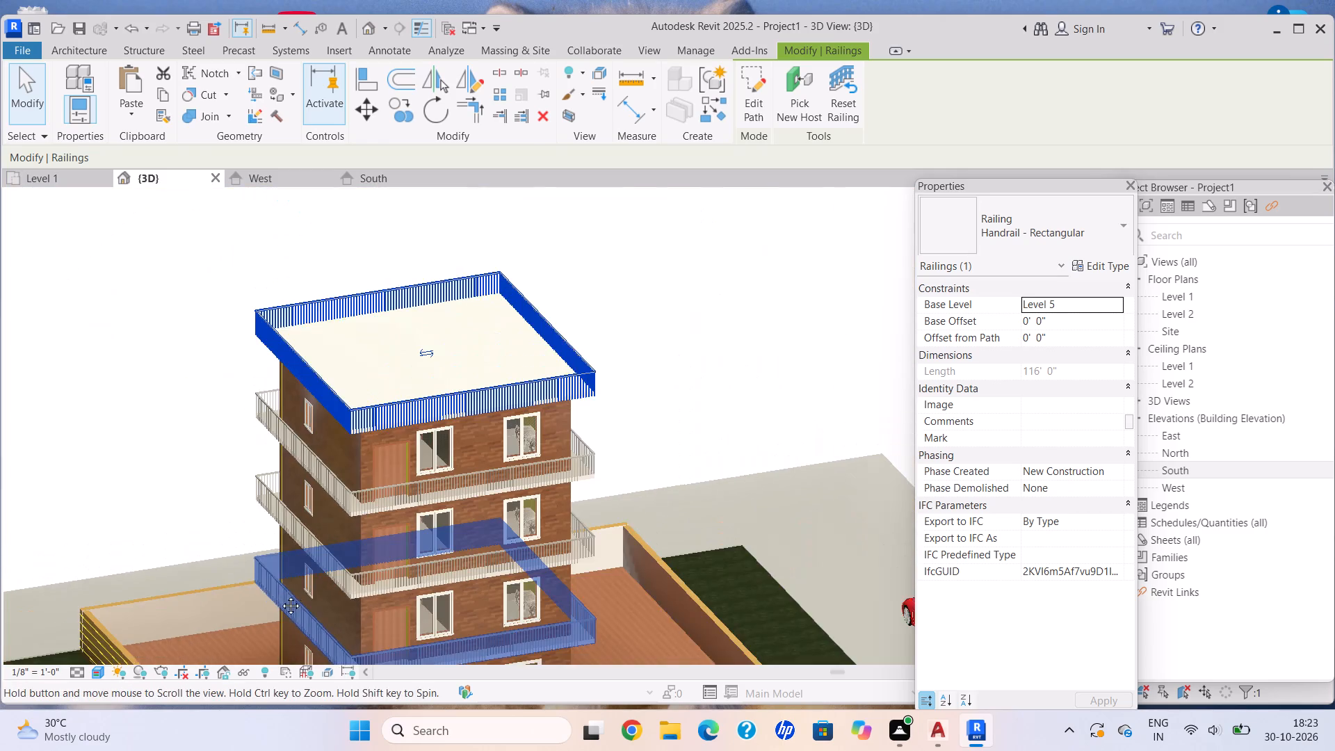
middle_click_drag(280, 595, 350, 491)
scroll(417, 560, "up", 4)
scroll(428, 495, "up", 4)
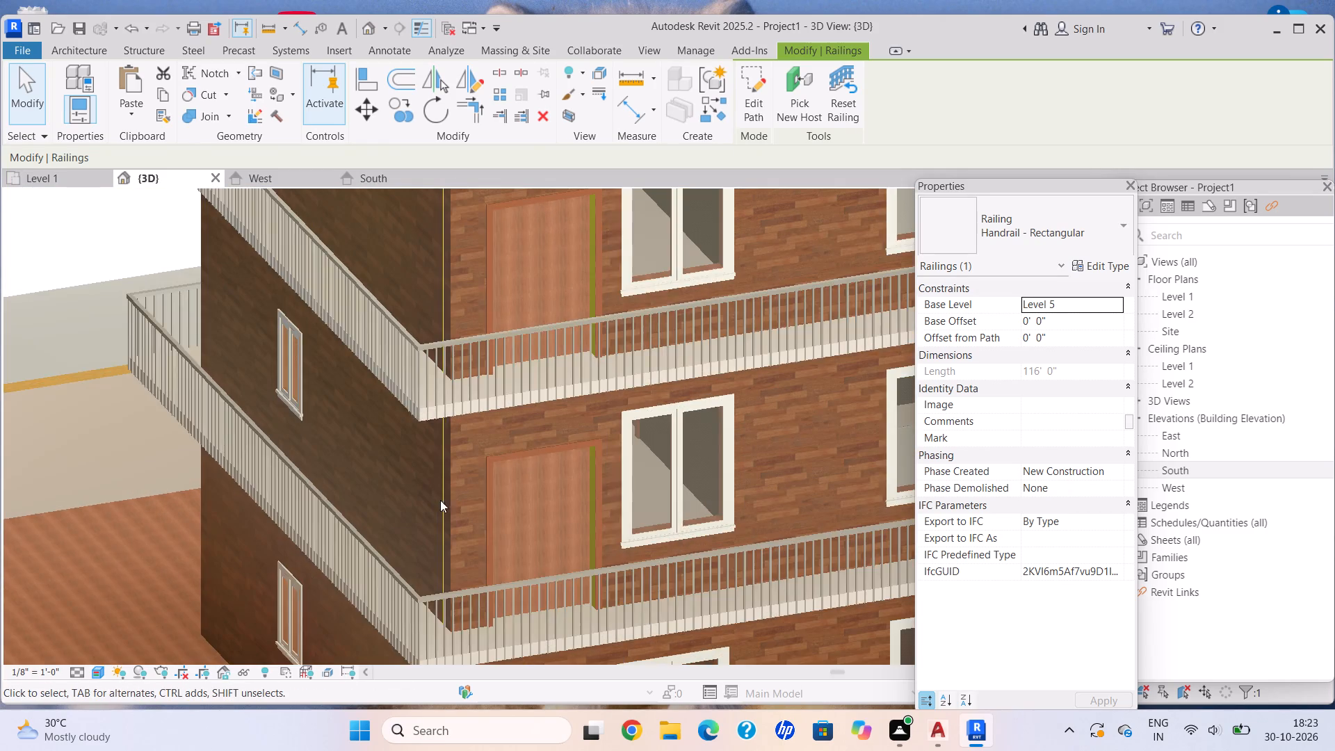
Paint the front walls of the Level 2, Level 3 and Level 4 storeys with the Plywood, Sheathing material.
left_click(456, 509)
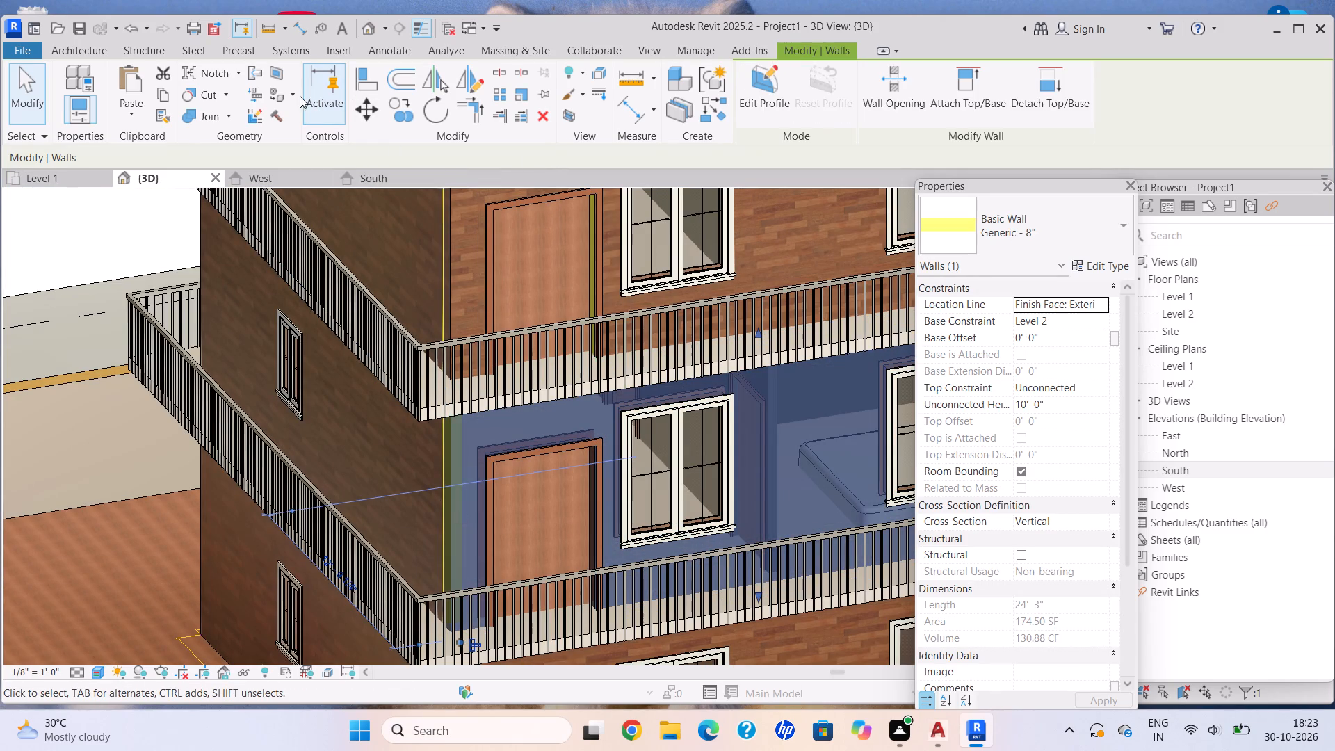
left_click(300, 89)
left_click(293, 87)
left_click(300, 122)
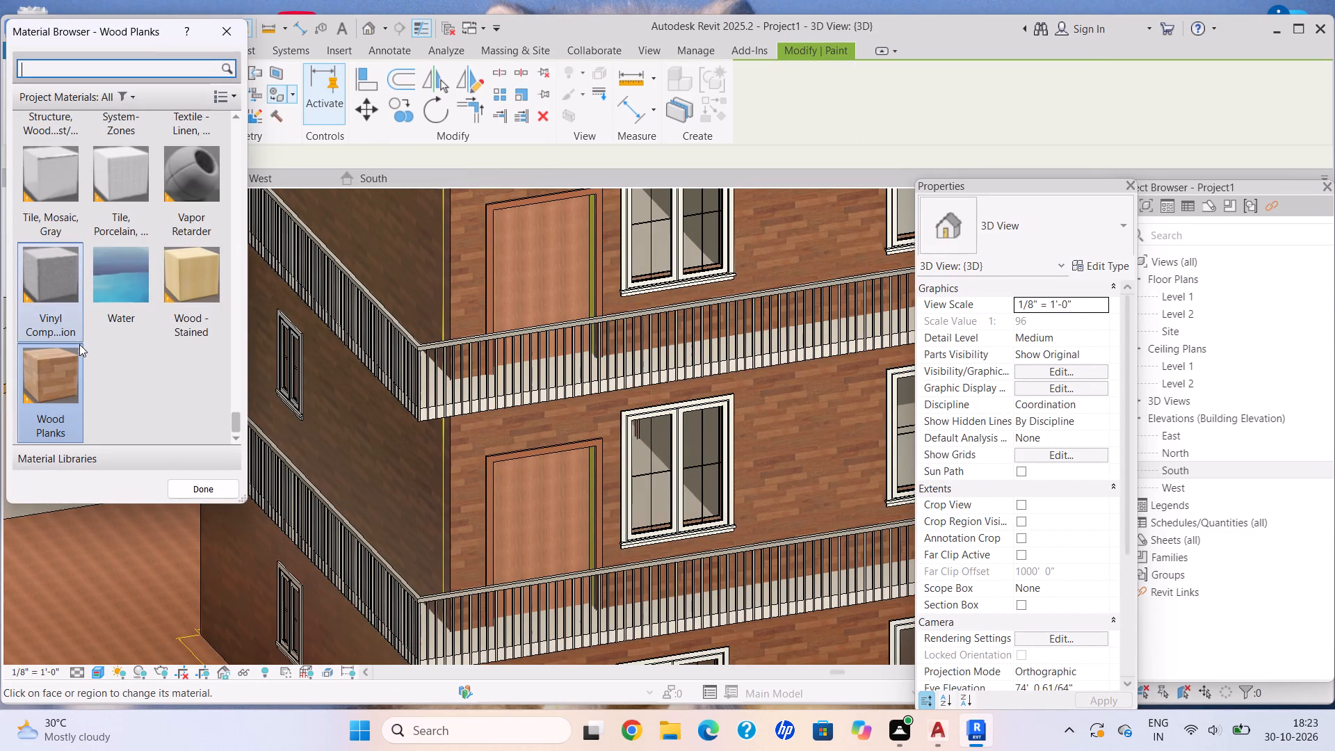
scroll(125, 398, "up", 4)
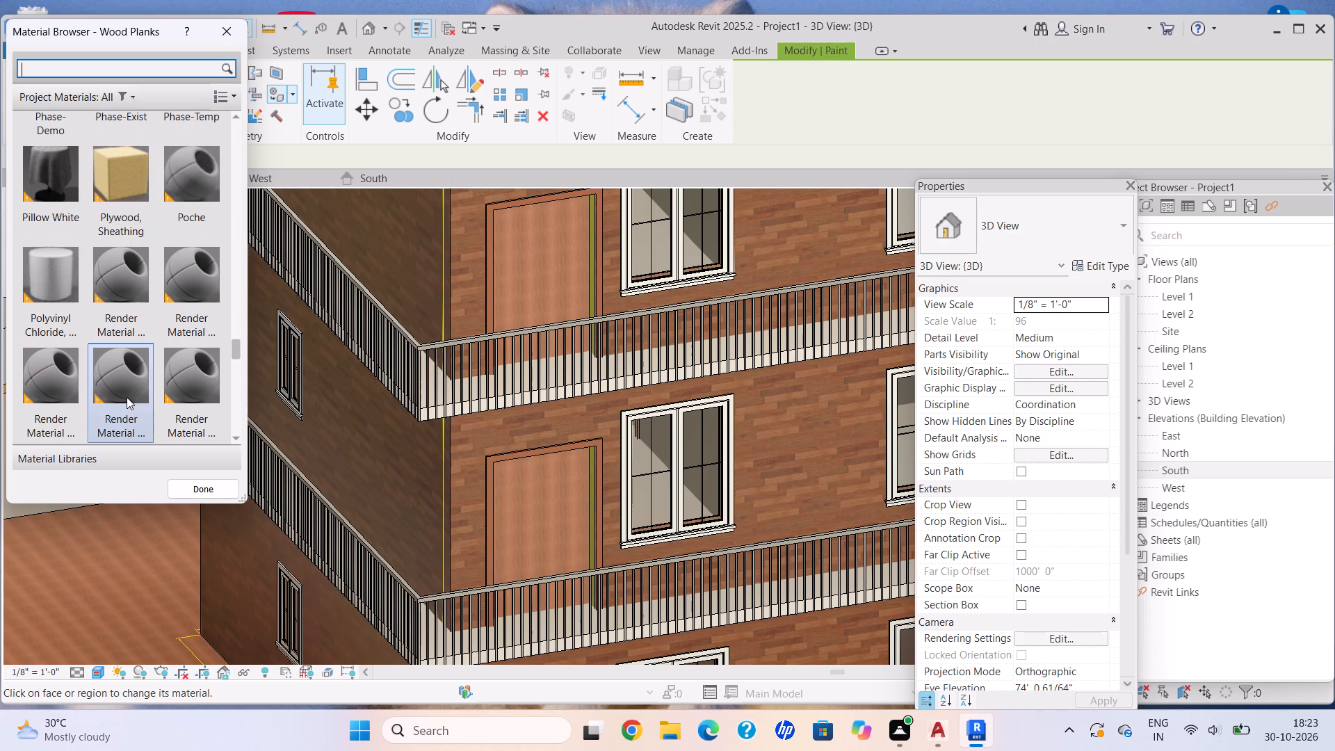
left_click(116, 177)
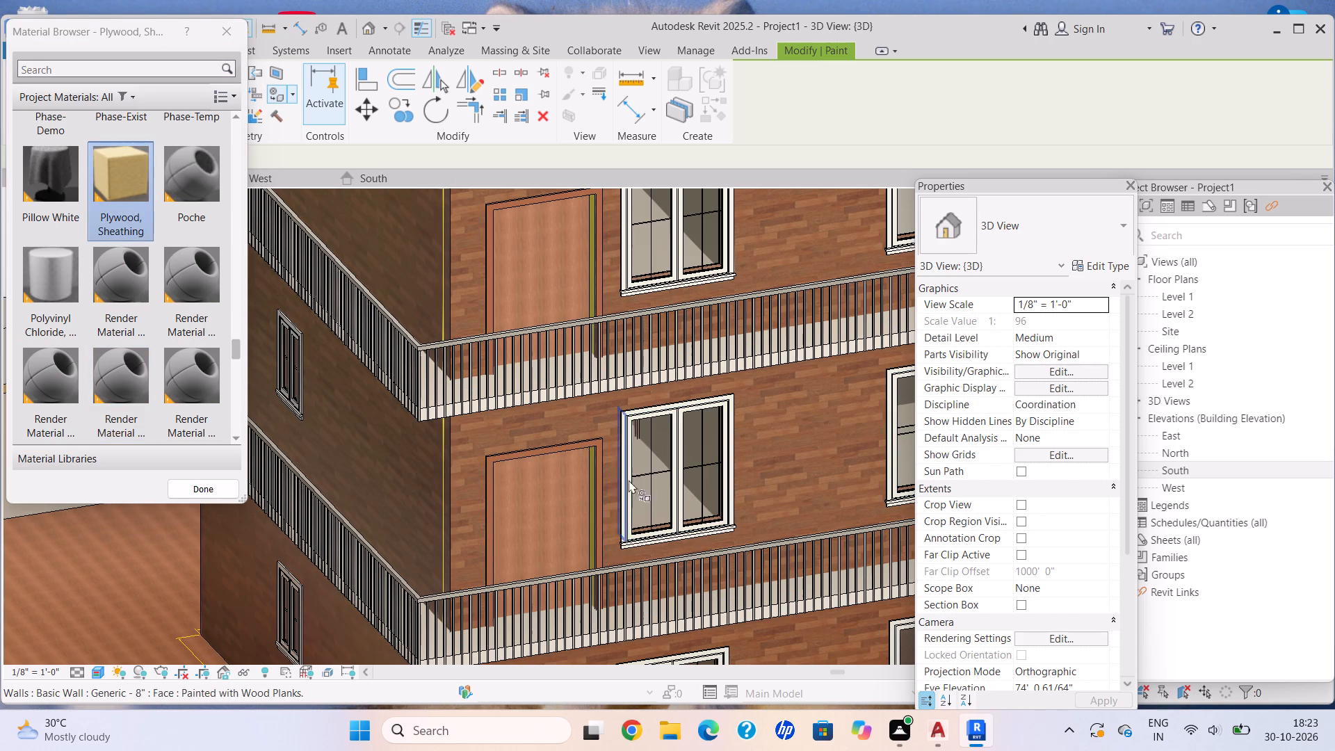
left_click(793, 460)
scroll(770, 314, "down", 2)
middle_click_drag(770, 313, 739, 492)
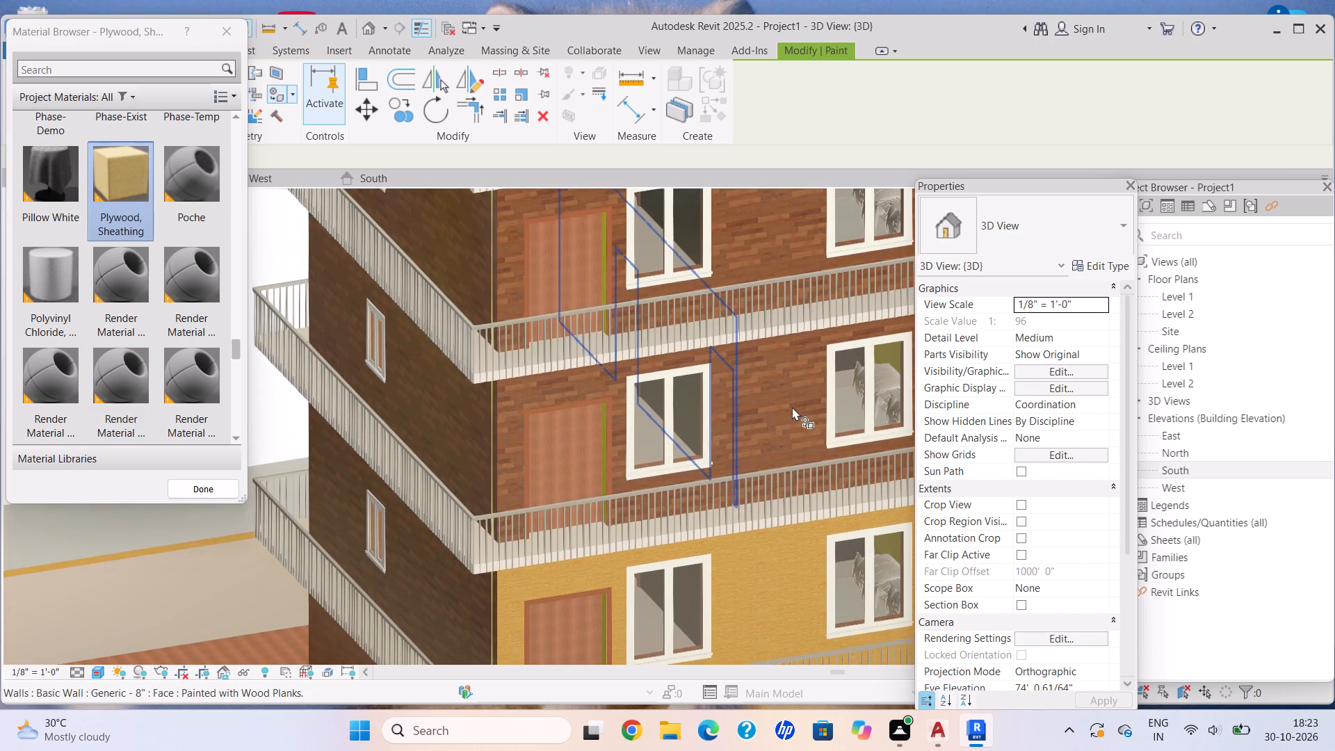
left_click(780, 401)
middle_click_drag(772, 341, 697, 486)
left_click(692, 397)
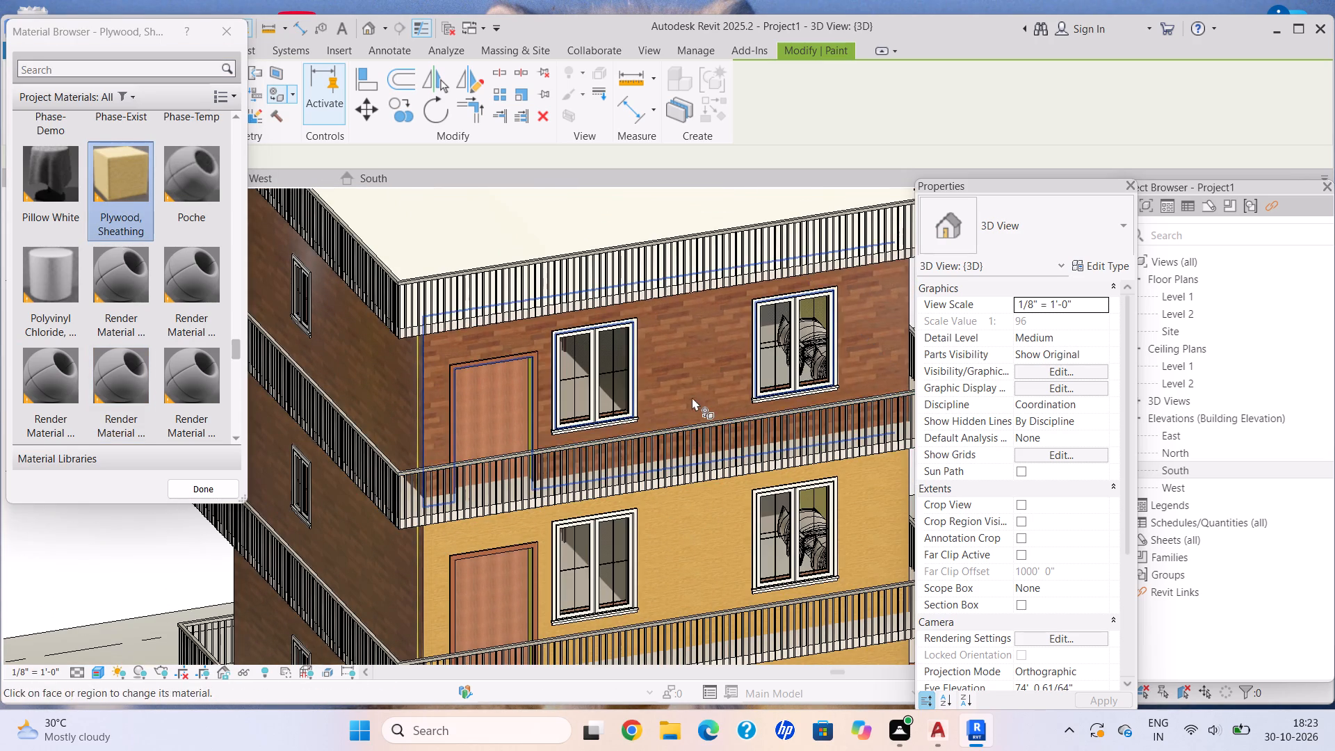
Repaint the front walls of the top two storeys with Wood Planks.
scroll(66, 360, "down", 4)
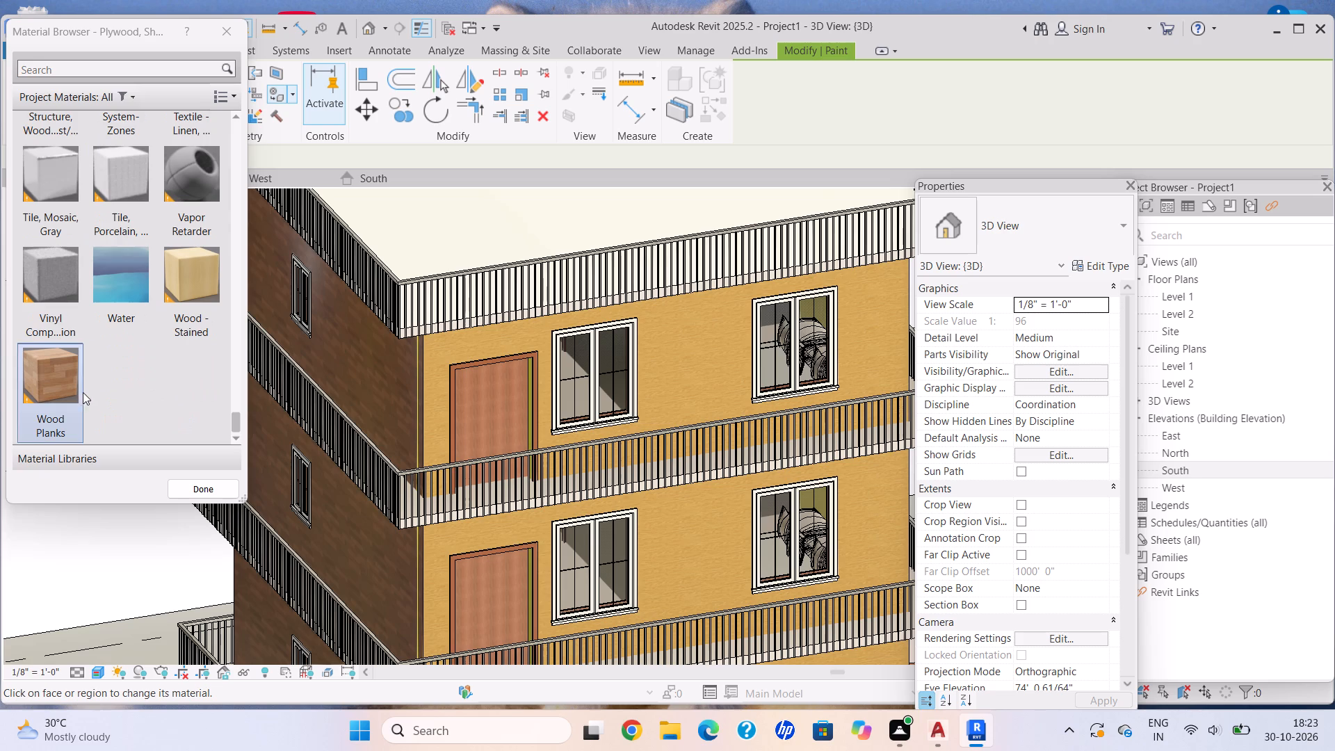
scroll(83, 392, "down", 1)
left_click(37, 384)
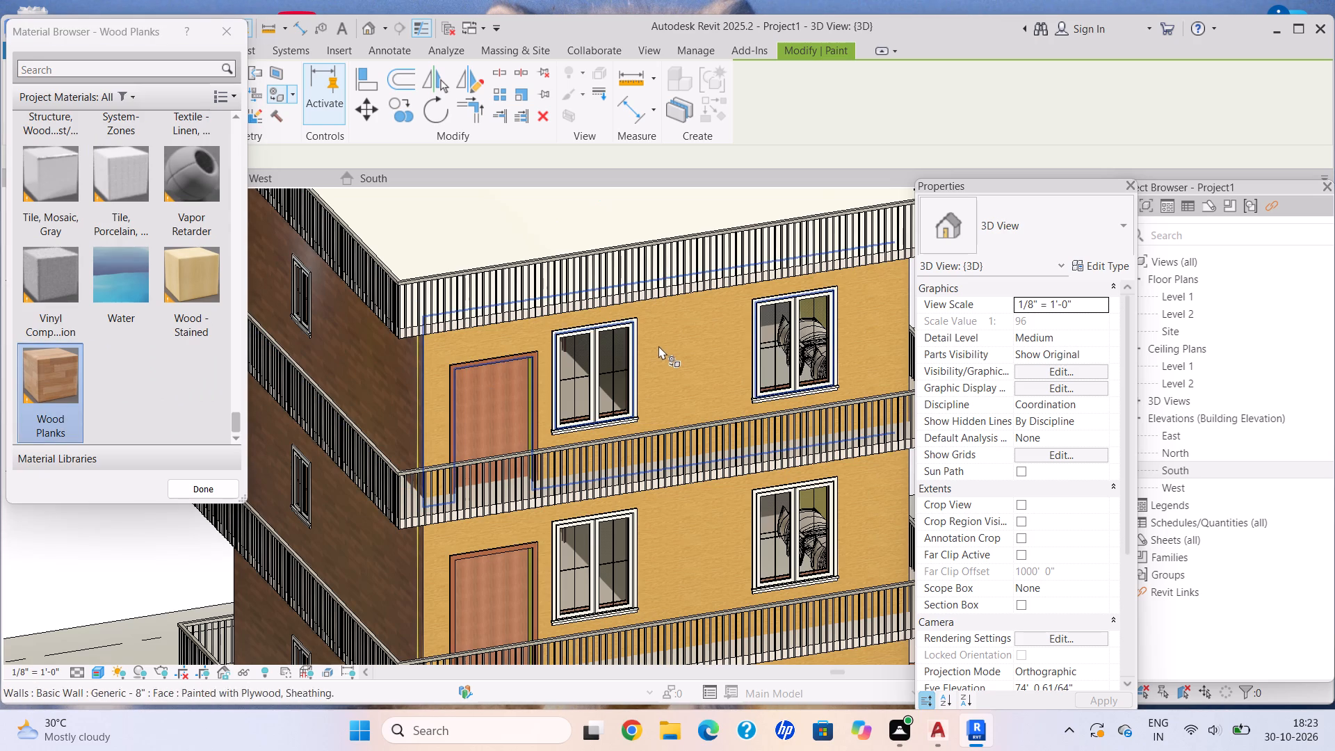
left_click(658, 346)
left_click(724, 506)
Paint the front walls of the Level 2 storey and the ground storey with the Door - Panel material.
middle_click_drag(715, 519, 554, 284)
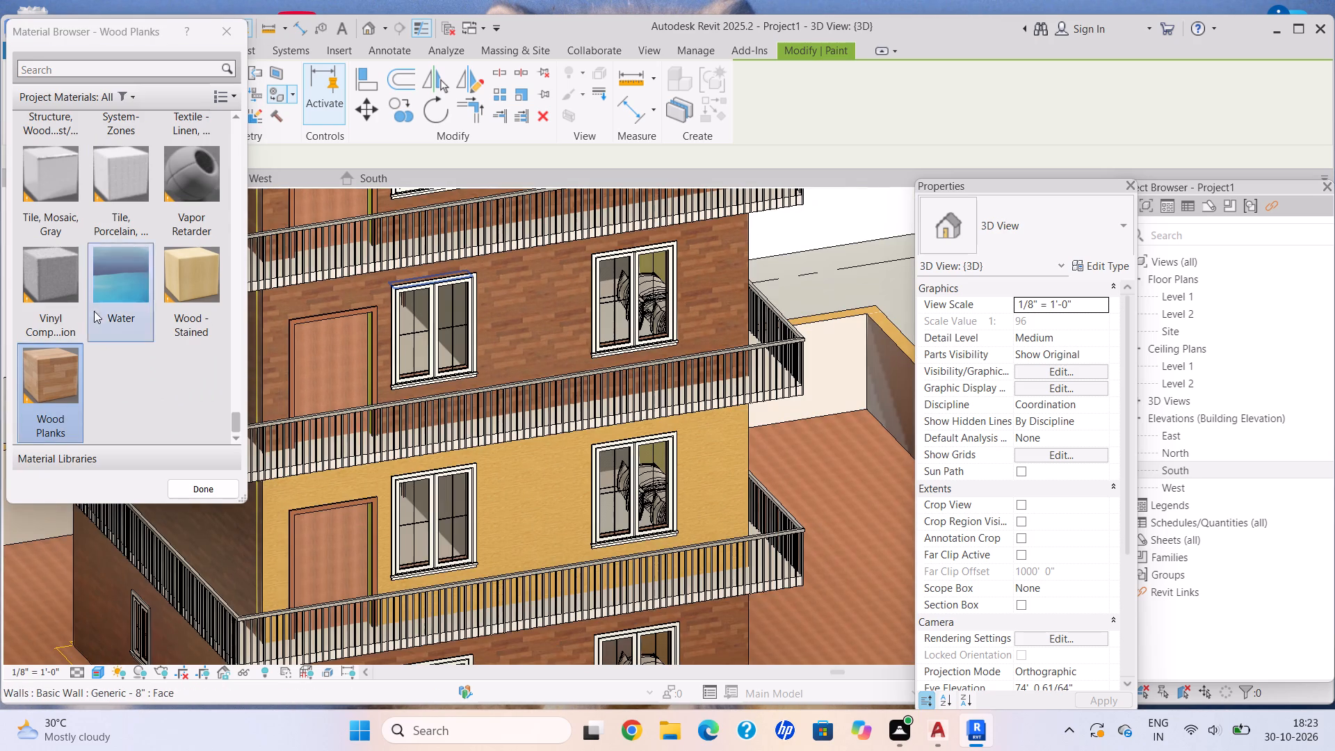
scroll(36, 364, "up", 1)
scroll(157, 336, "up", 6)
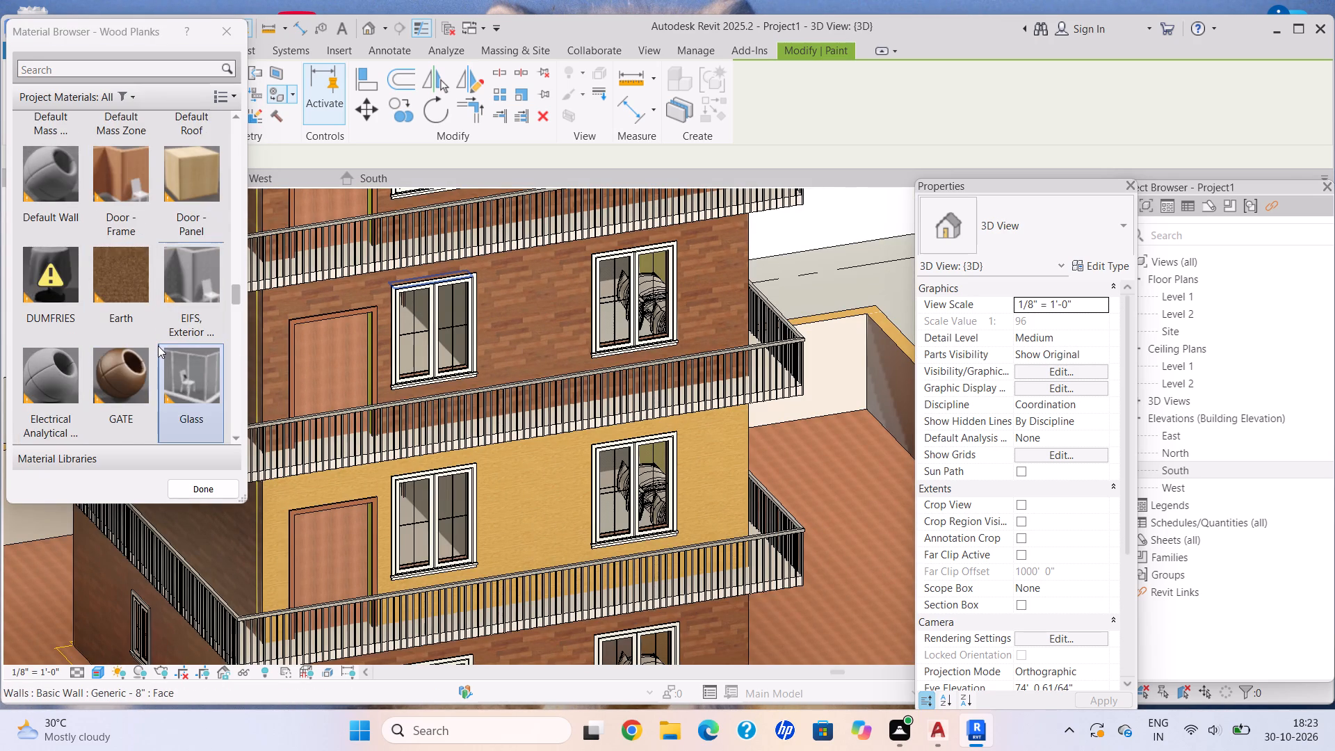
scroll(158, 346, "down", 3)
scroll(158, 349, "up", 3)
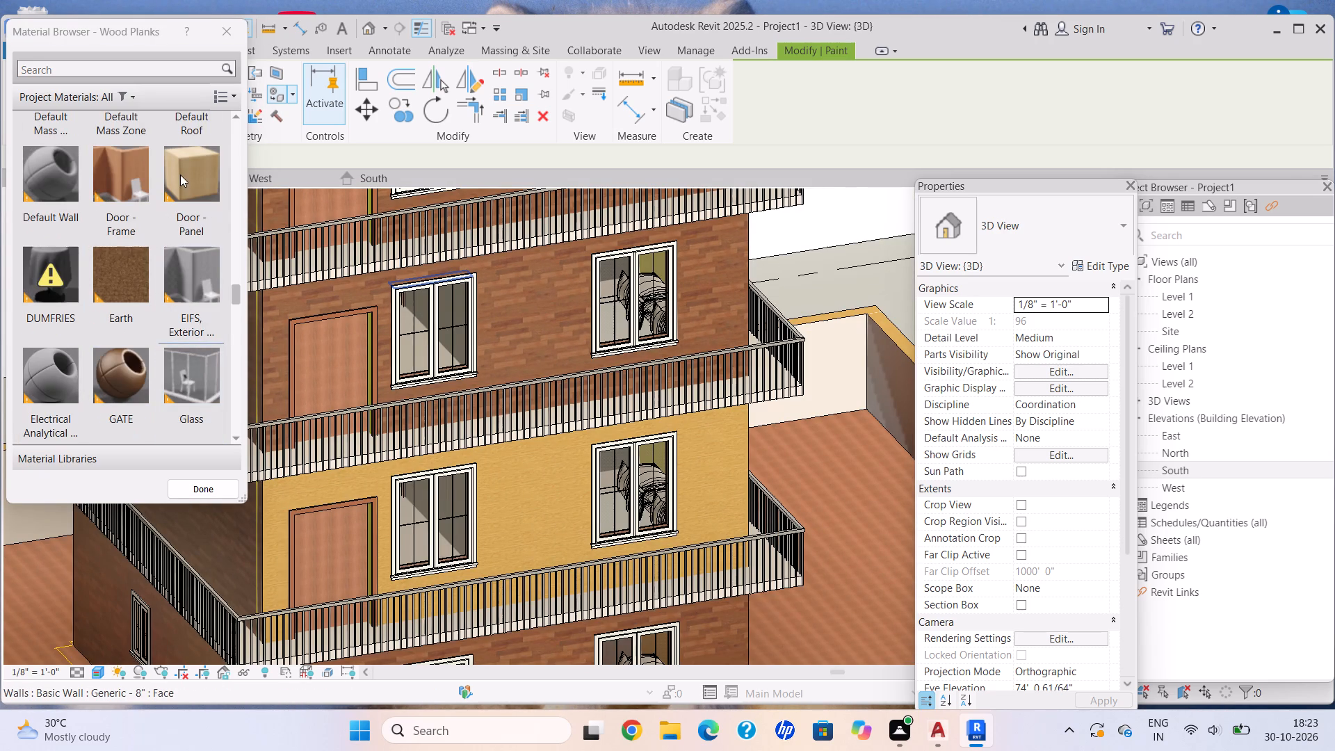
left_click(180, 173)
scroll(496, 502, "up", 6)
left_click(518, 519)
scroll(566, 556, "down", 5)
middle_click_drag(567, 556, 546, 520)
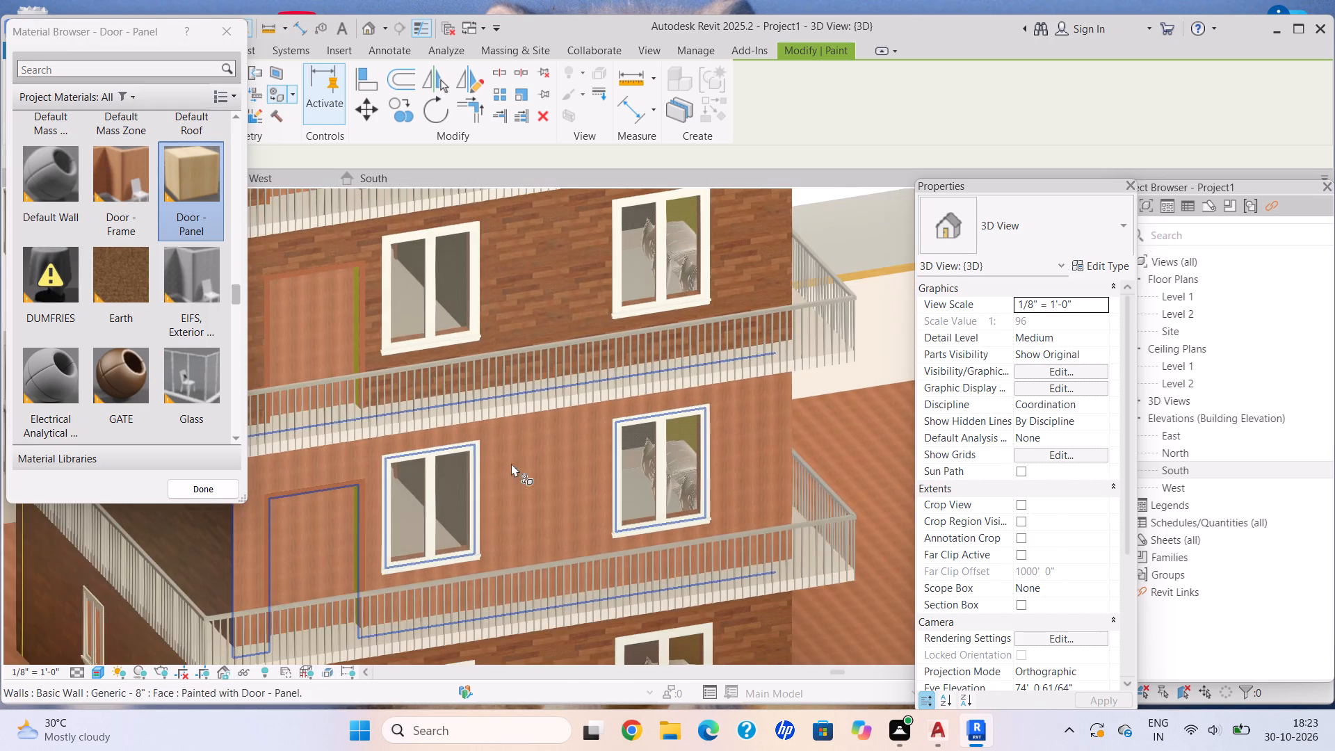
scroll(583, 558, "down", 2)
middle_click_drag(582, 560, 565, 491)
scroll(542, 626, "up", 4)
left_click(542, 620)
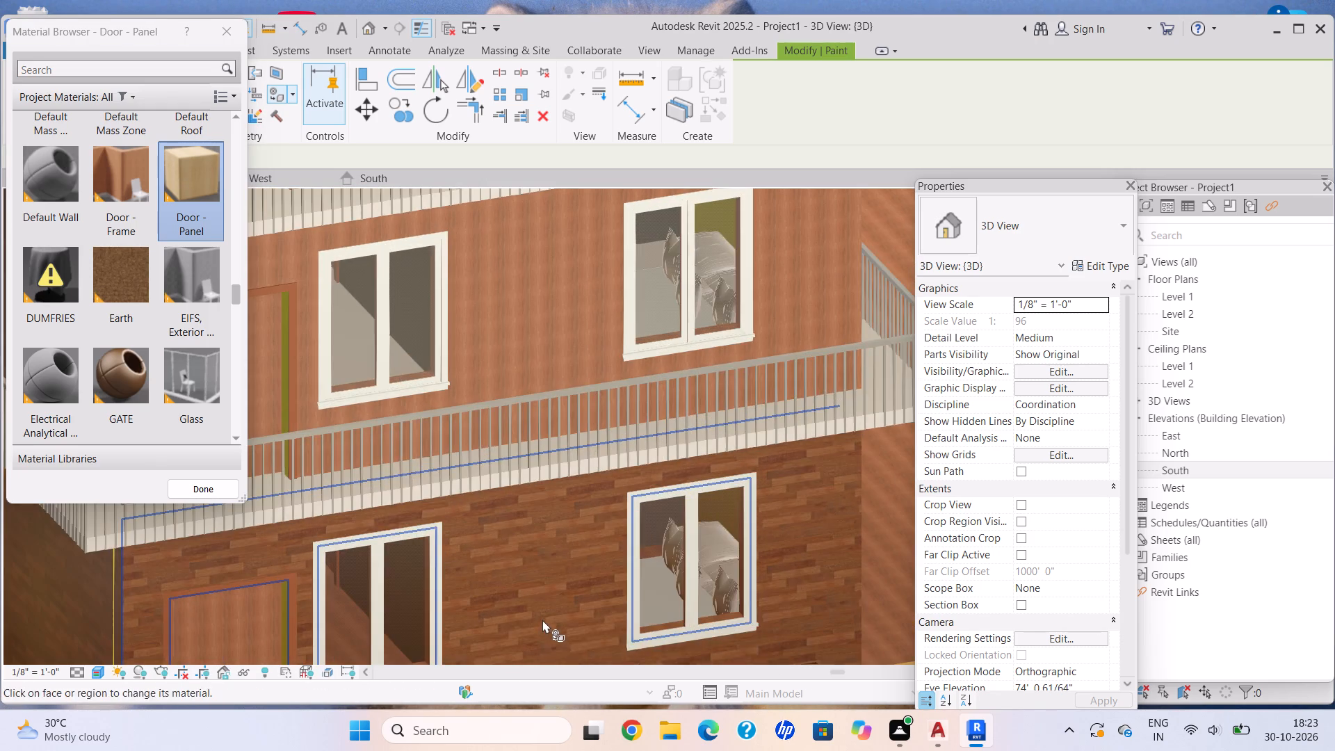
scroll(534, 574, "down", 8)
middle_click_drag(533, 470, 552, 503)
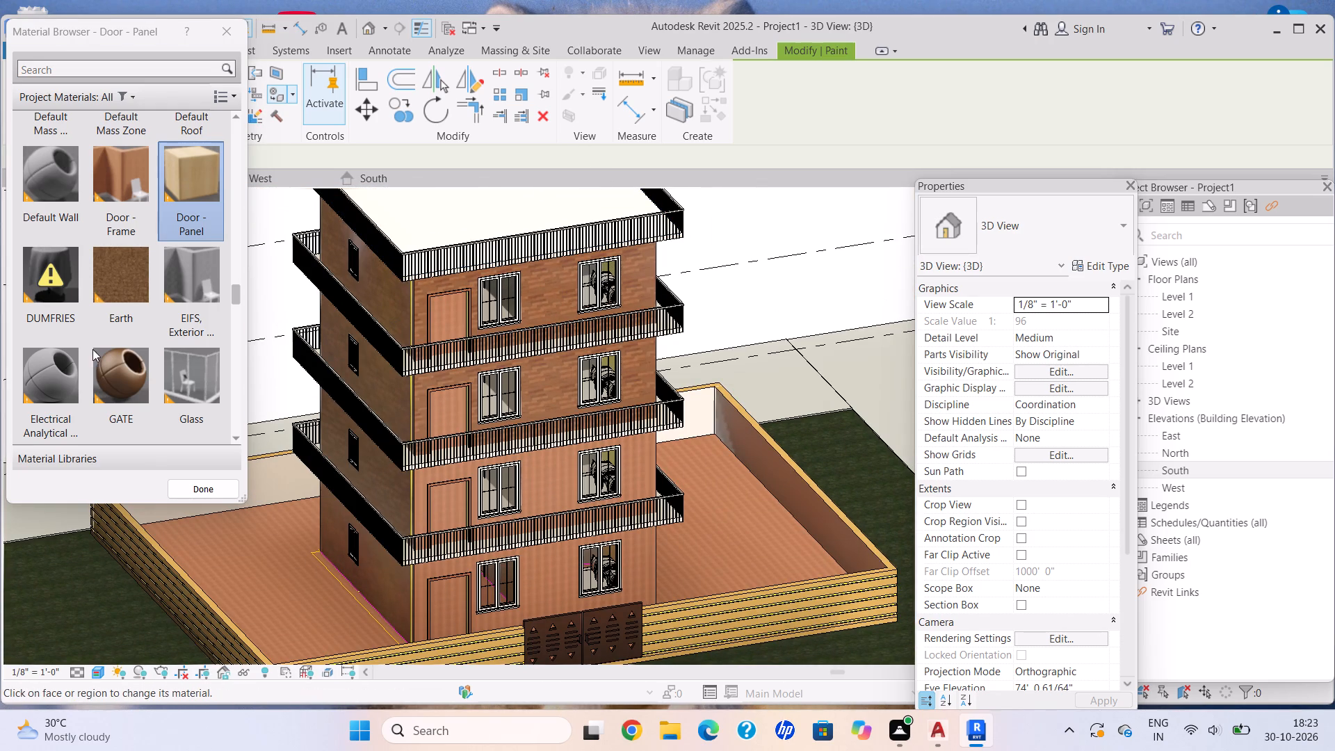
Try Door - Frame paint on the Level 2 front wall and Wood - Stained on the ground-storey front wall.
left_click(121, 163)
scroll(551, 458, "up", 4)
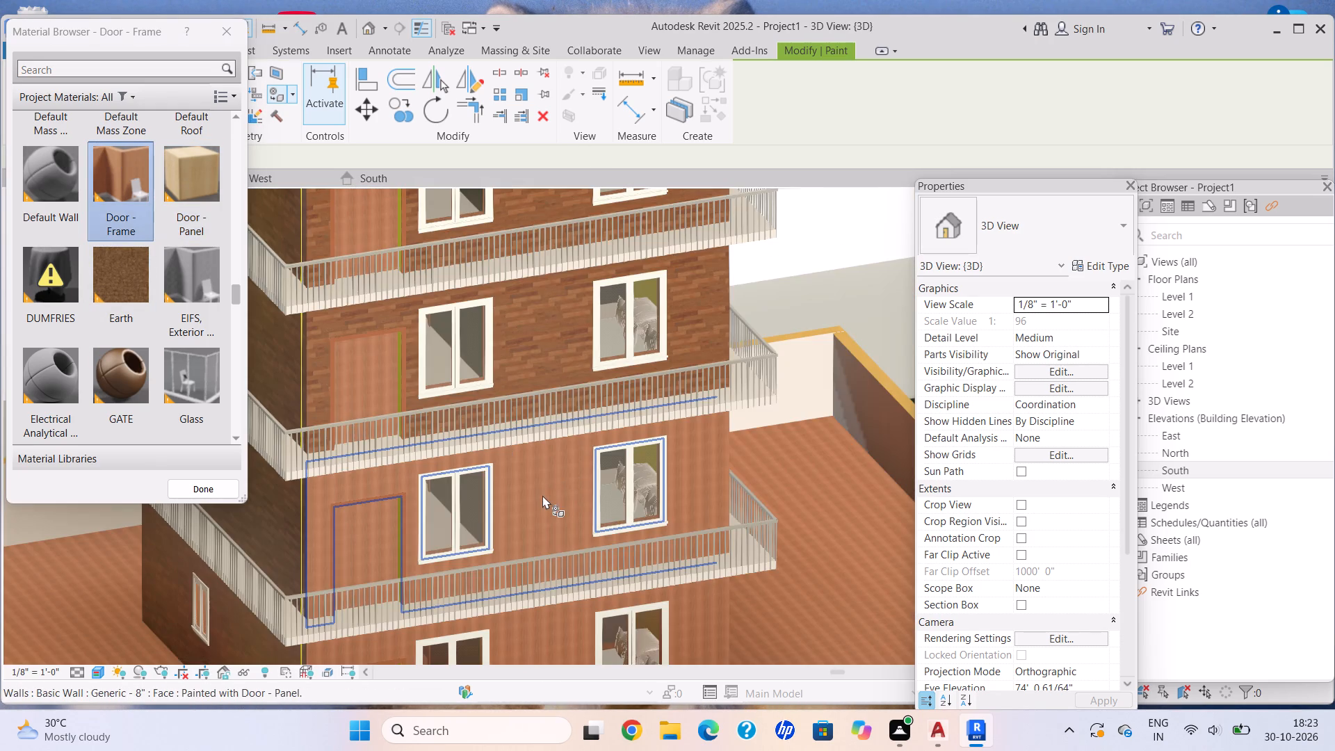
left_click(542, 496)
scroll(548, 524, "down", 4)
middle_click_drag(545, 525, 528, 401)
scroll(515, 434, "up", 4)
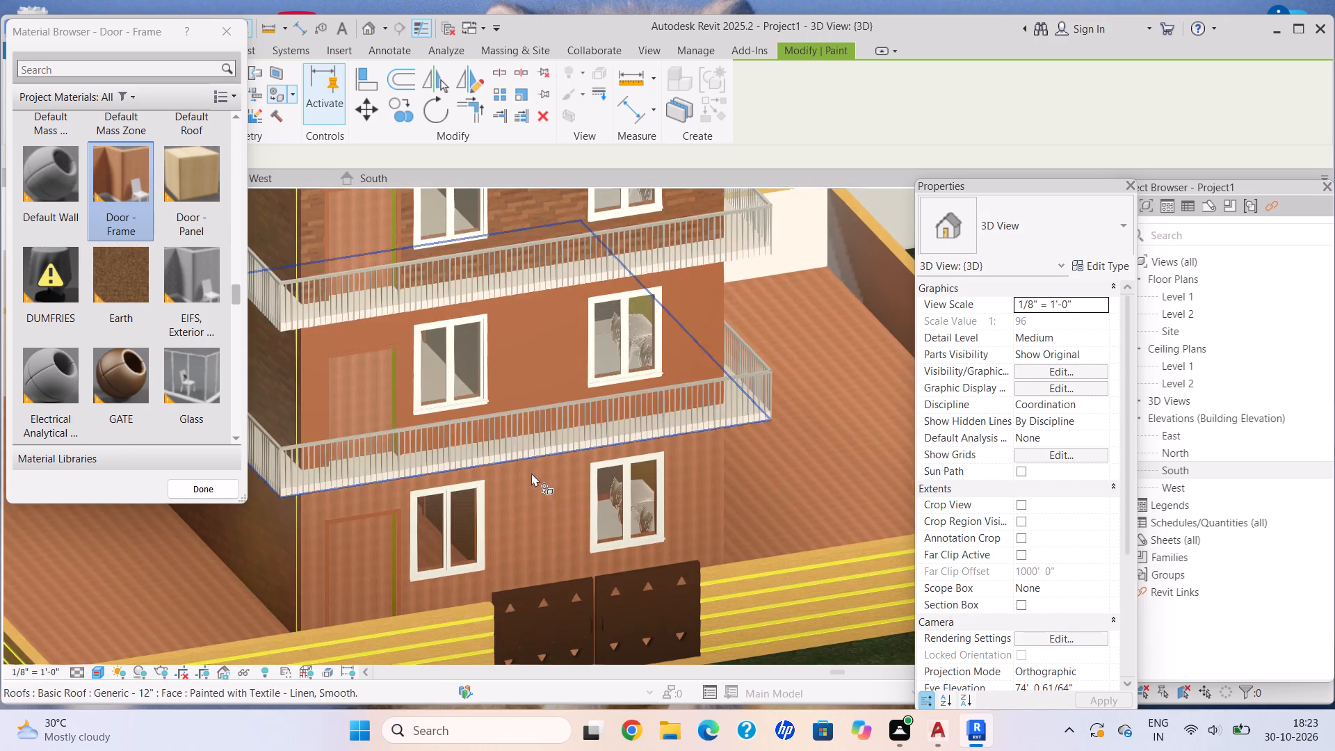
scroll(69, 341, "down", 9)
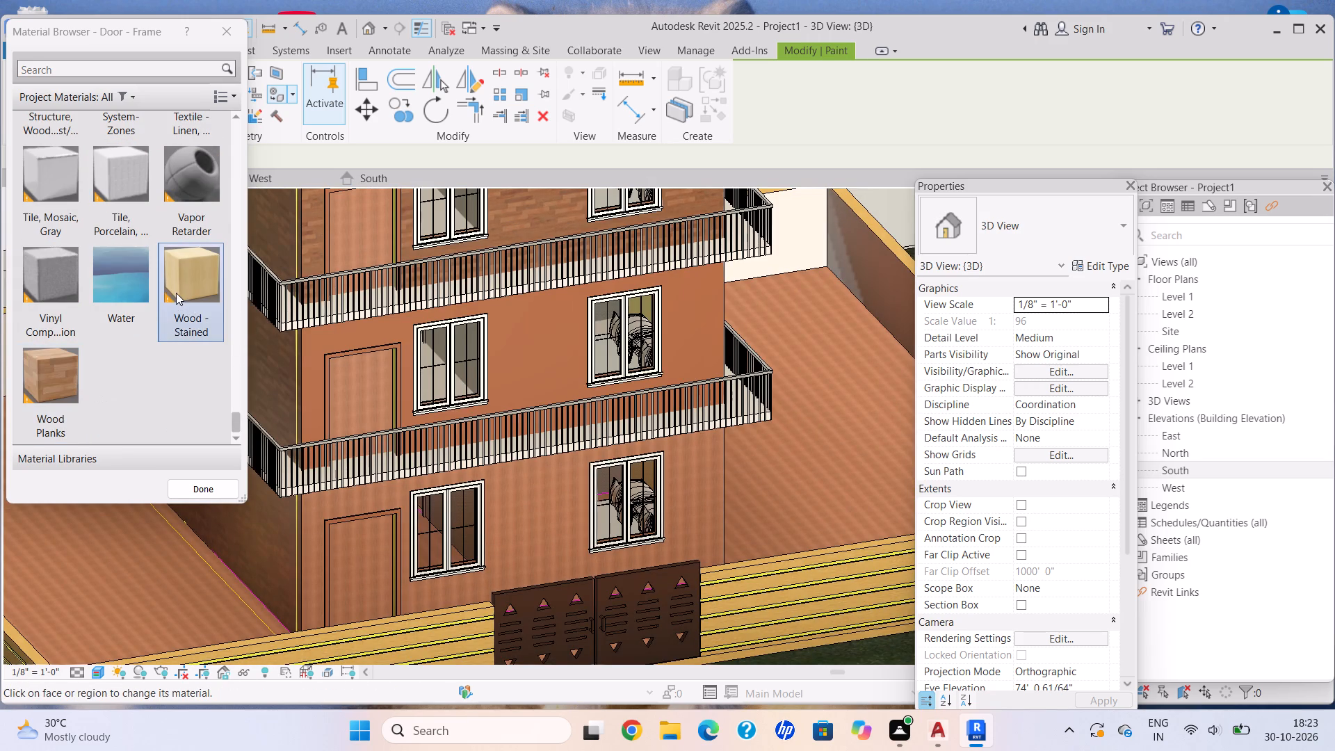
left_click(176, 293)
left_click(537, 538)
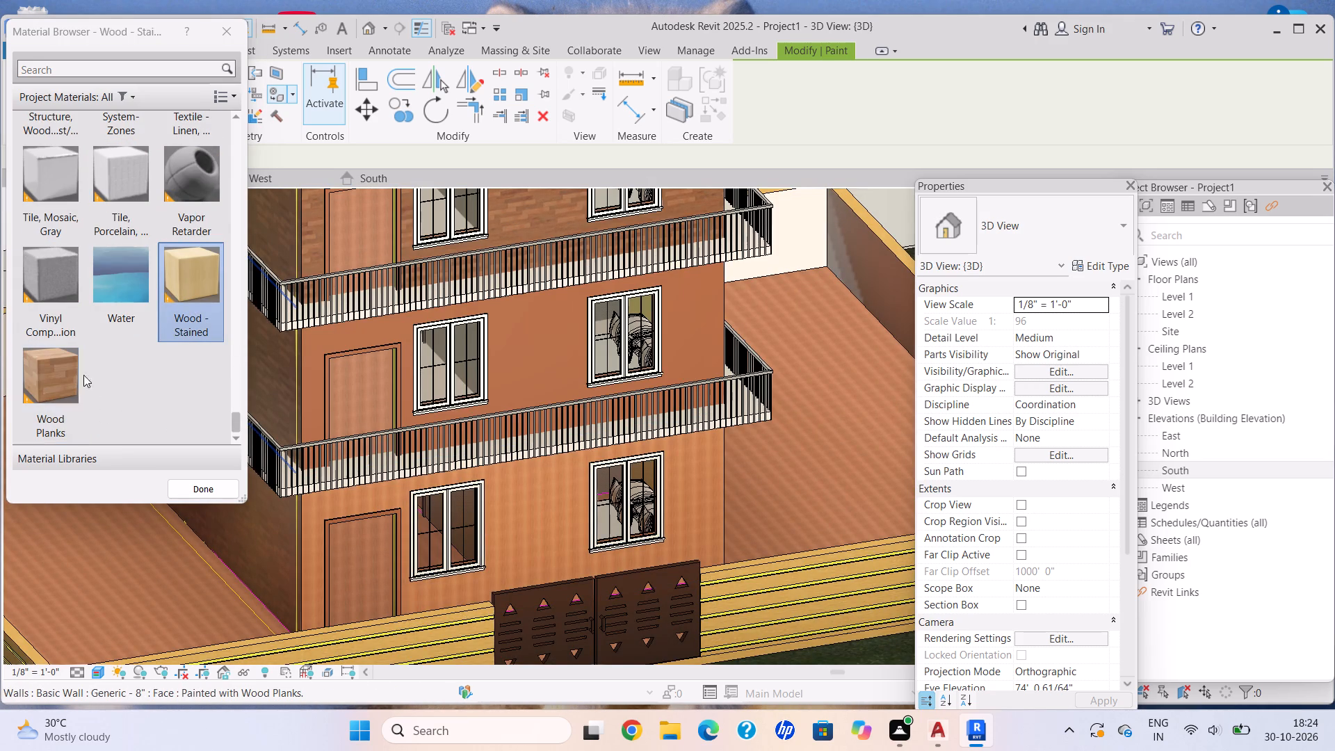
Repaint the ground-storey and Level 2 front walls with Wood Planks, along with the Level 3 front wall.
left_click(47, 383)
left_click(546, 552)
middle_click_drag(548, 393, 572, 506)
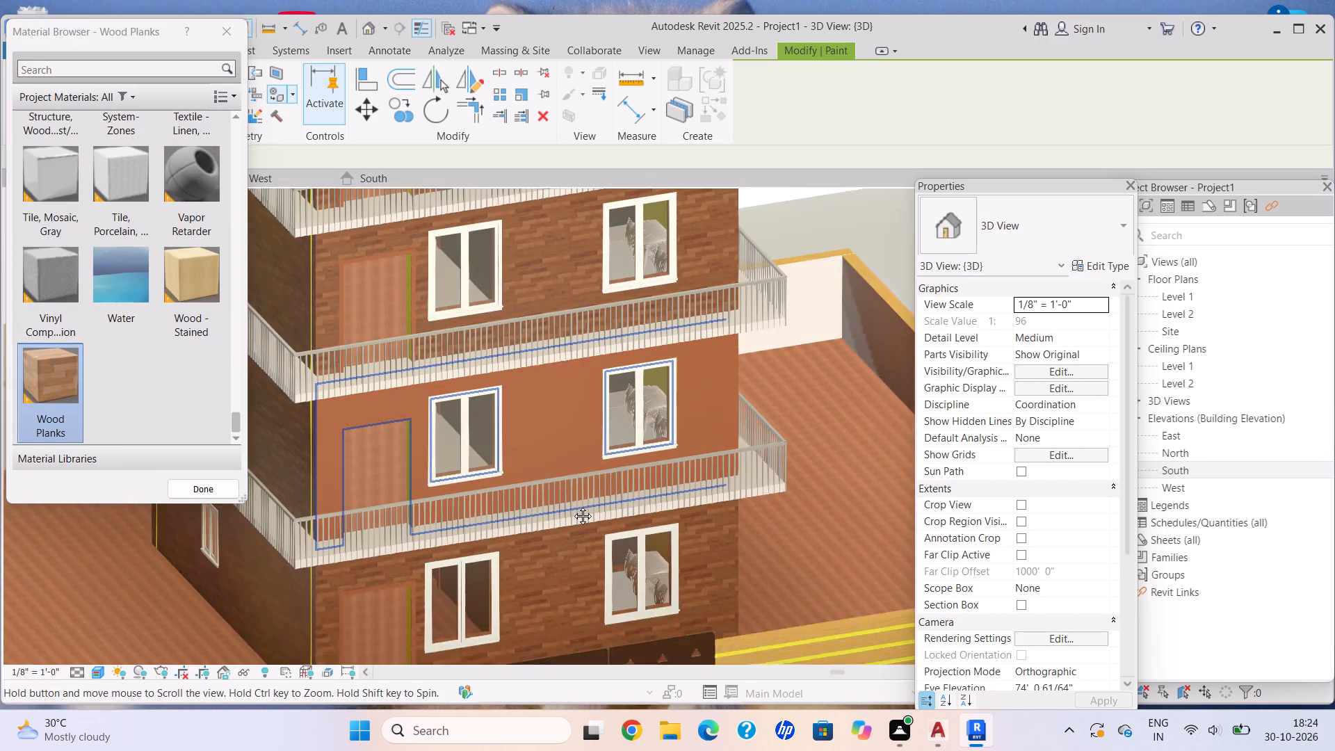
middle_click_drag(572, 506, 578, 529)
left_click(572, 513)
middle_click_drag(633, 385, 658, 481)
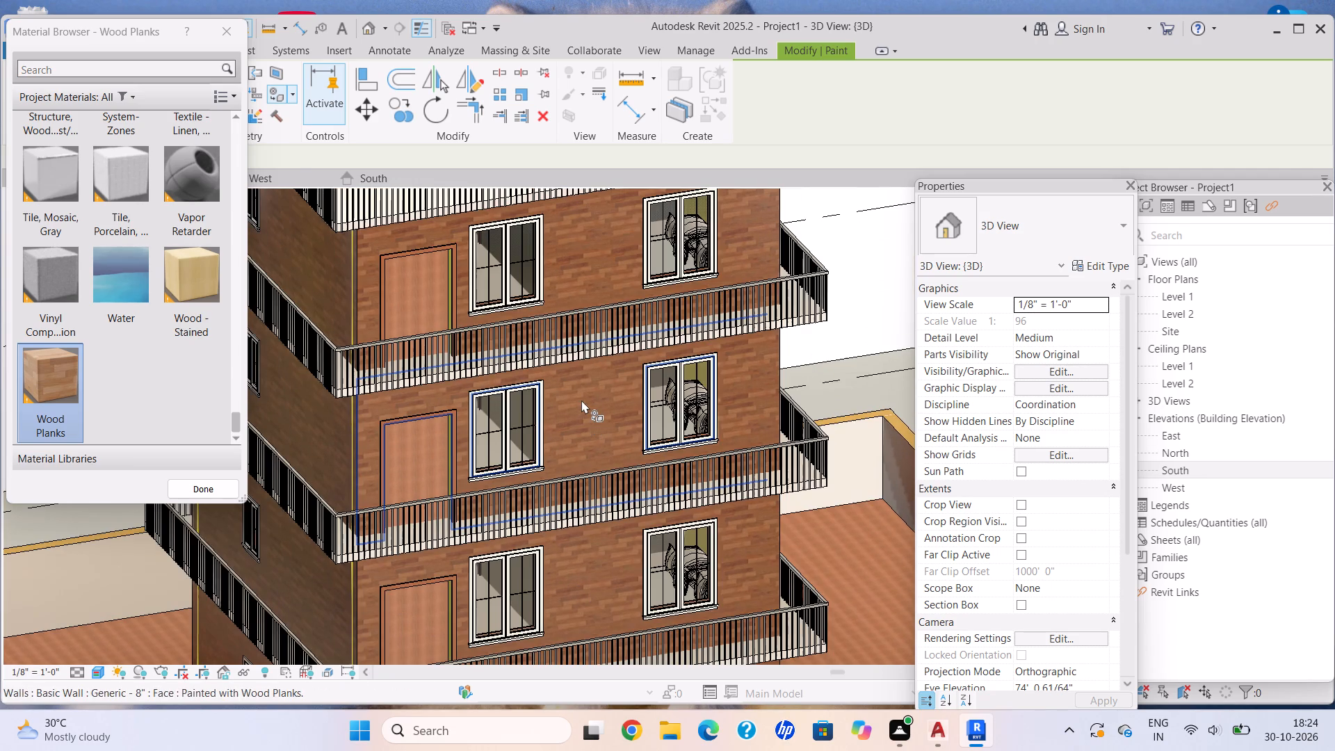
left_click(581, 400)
Paint the front walls of all four storeys with the yellow Parking Stripe material.
scroll(68, 420, "down", 4)
scroll(73, 399, "up", 2)
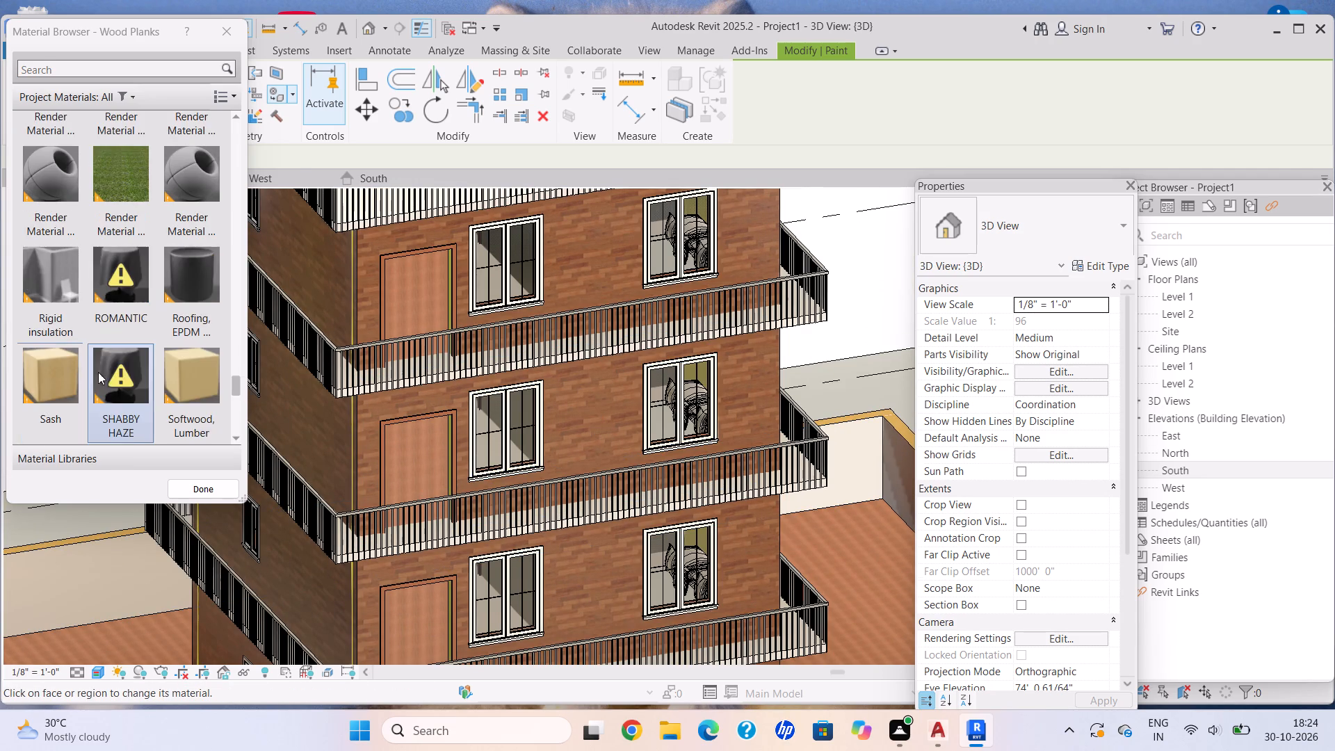
scroll(102, 384, "up", 5)
scroll(102, 384, "down", 2)
left_click(108, 177)
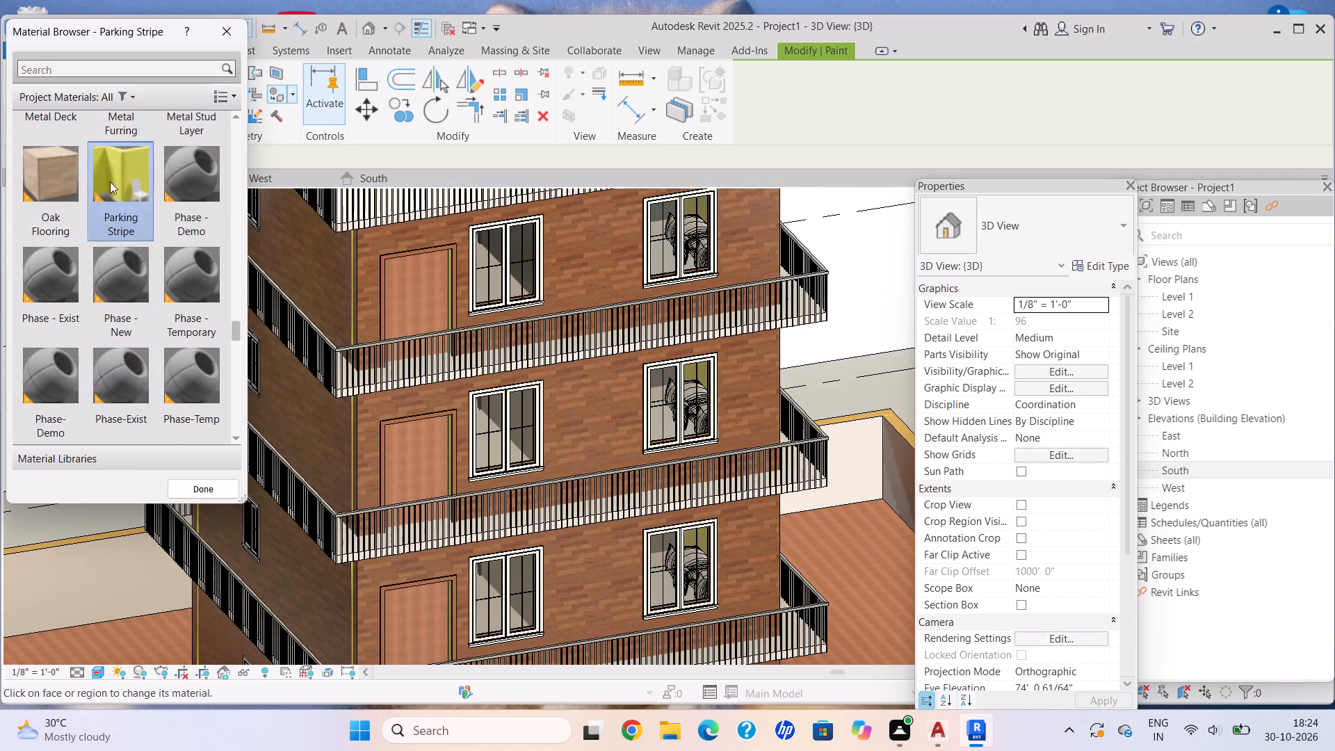
scroll(593, 615, "up", 4)
left_click(590, 599)
left_click(532, 318)
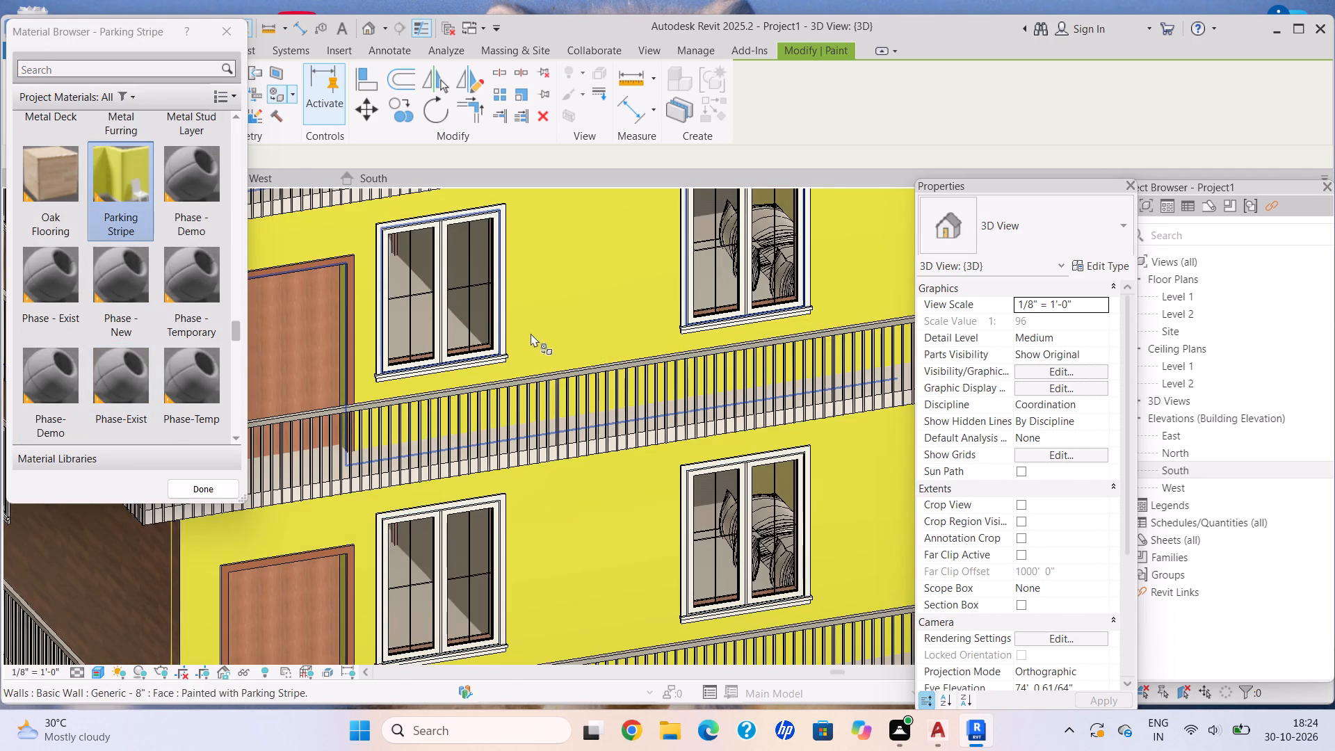
scroll(579, 398, "down", 9)
middle_click_drag(570, 363, 580, 391)
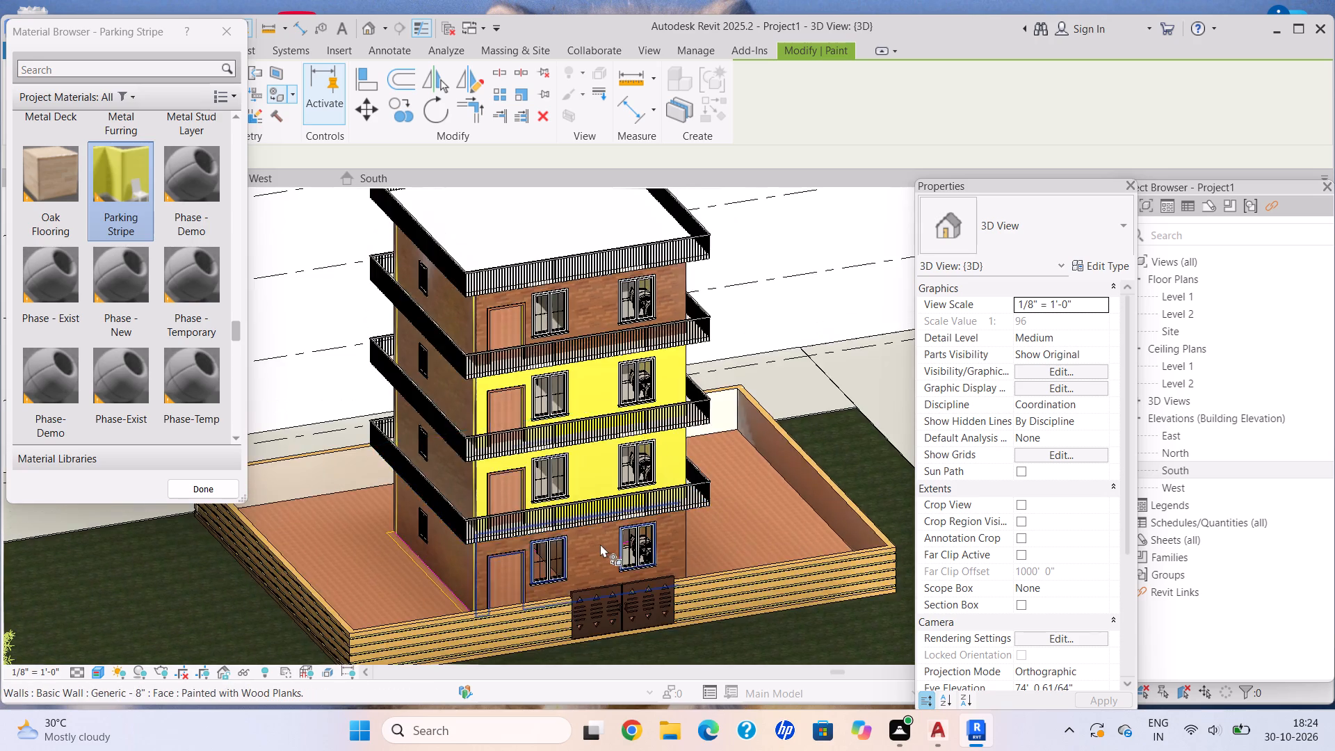
scroll(600, 544, "up", 6)
left_click(597, 542)
scroll(547, 229, "down", 6)
middle_click_drag(547, 229, 583, 385)
scroll(621, 316, "up", 5)
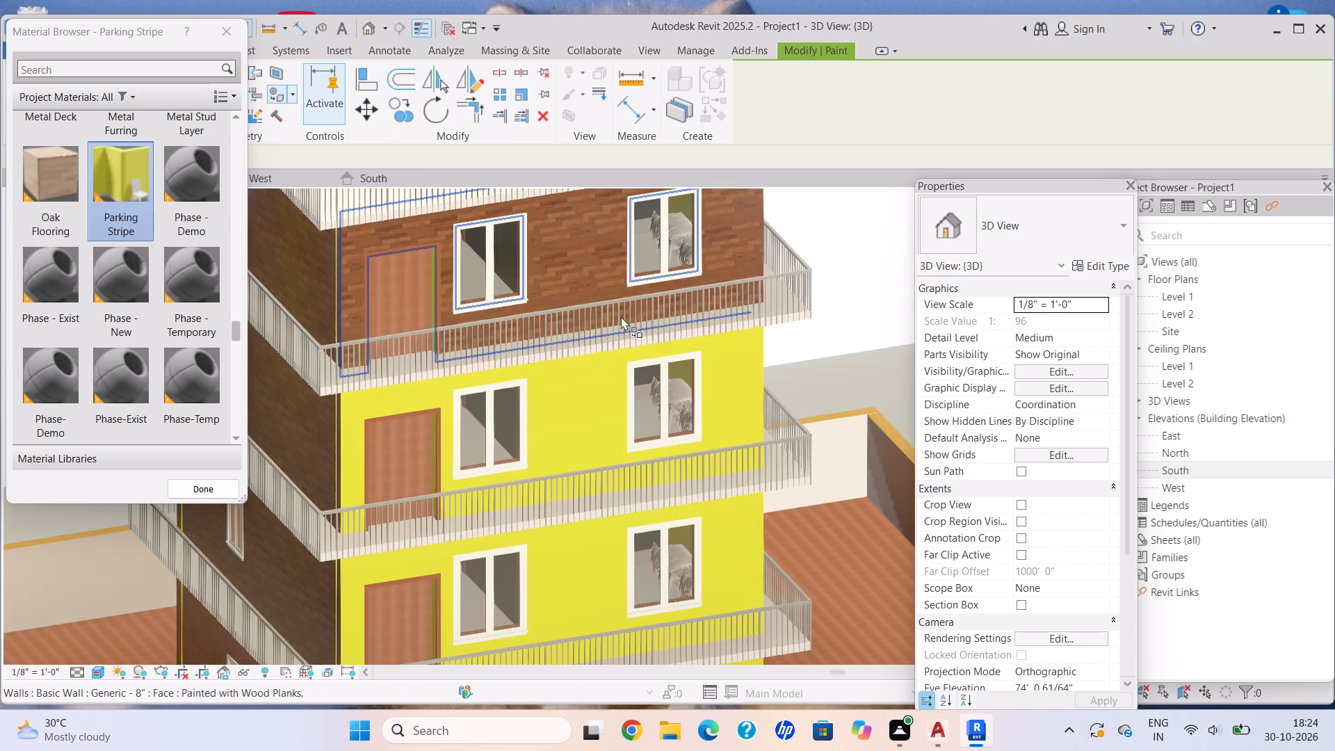
left_click(595, 245)
Paint the adjoining side walls beside the door end of the facade with Parking Stripe on all four storeys.
scroll(565, 337, "down", 8)
scroll(556, 277, "up", 6)
scroll(515, 357, "down", 8)
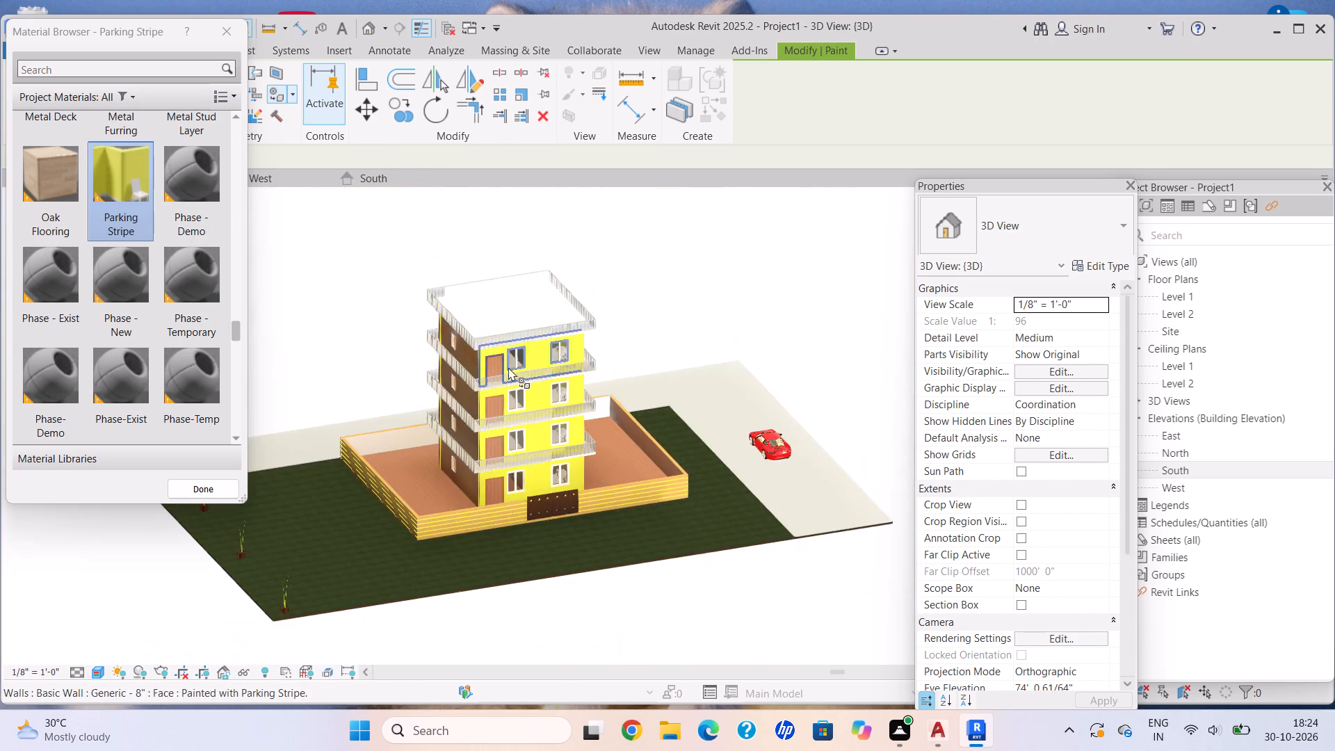
middle_click_drag(488, 380, 605, 356)
scroll(485, 484, "up", 12)
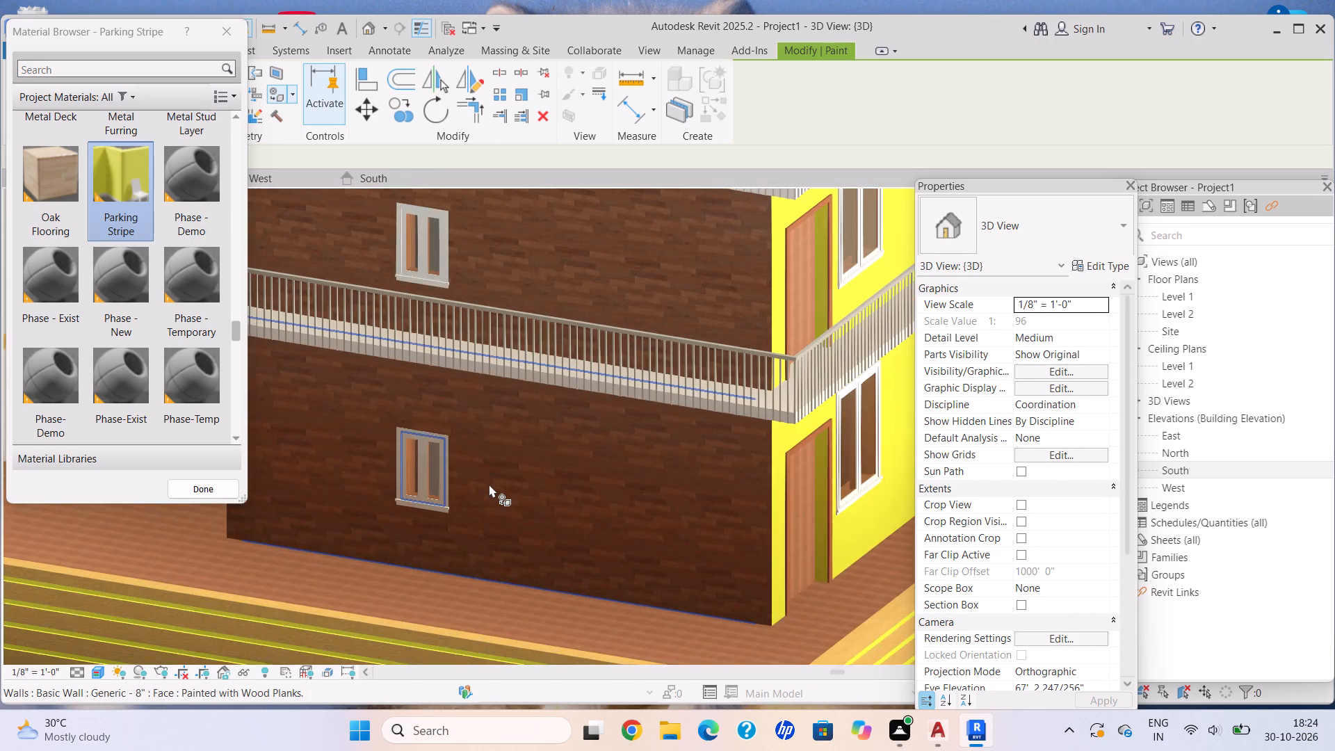
left_click(489, 483)
left_click(551, 258)
scroll(555, 259, "down", 6)
middle_click_drag(557, 289, 559, 489)
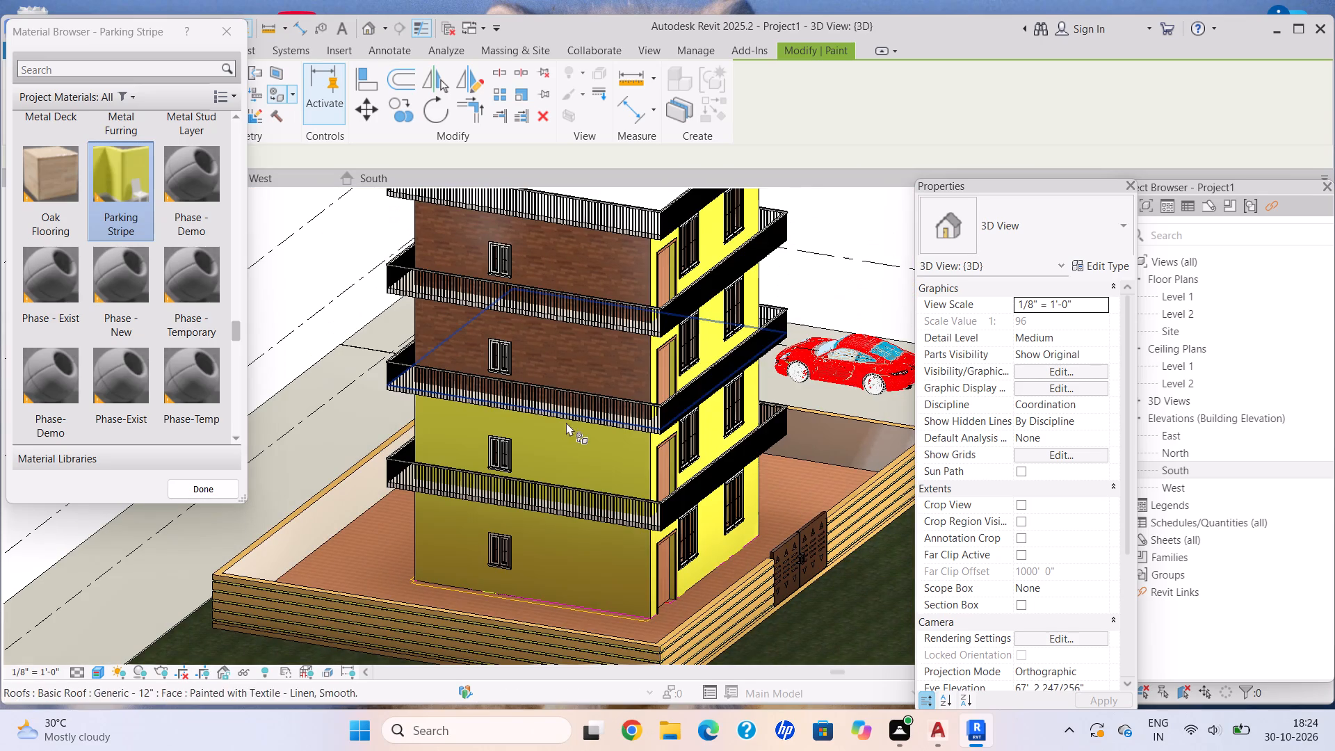
left_click(563, 373)
middle_click_drag(572, 348, 500, 469)
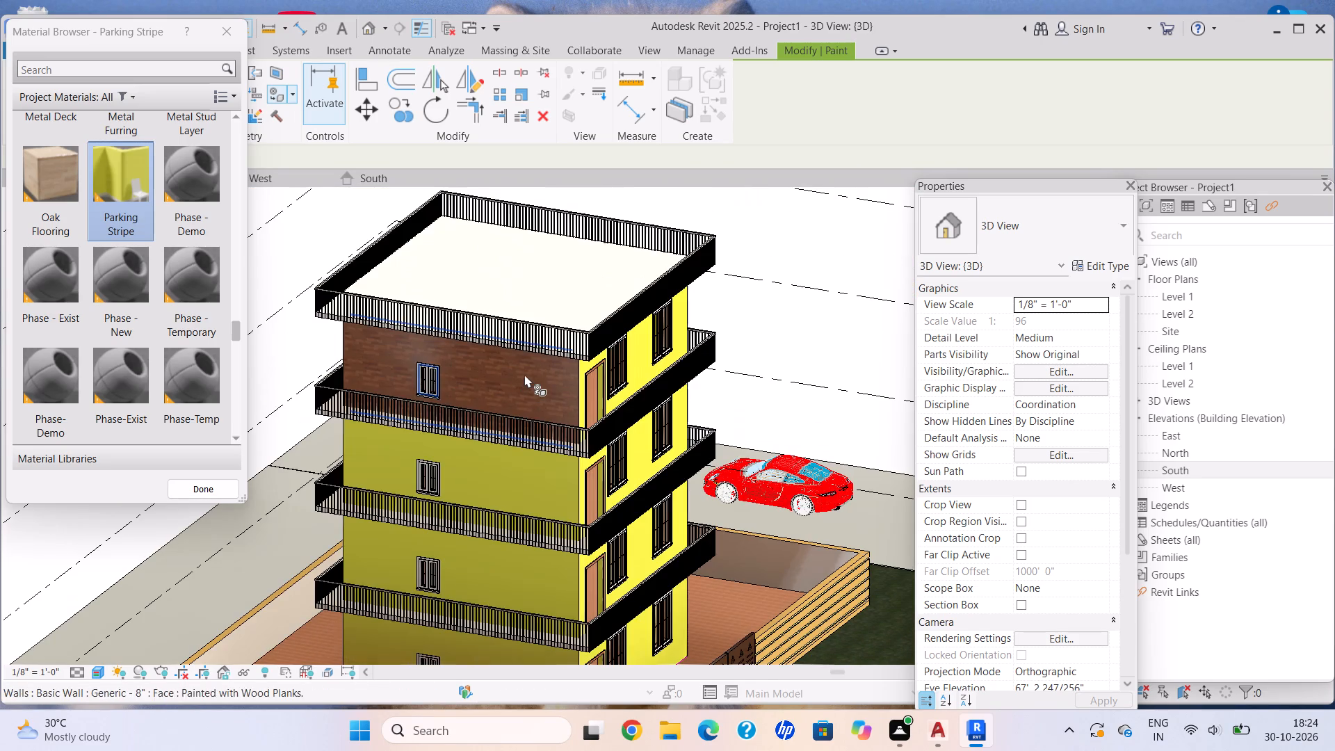
left_click(524, 374)
Paint the ground-storey wall of the rear facade with Parking Stripe and finish painting.
scroll(493, 396, "down", 4)
middle_click_drag(435, 412, 661, 382, "shift")
scroll(519, 578, "up", 7)
left_click(498, 511)
left_click(513, 384)
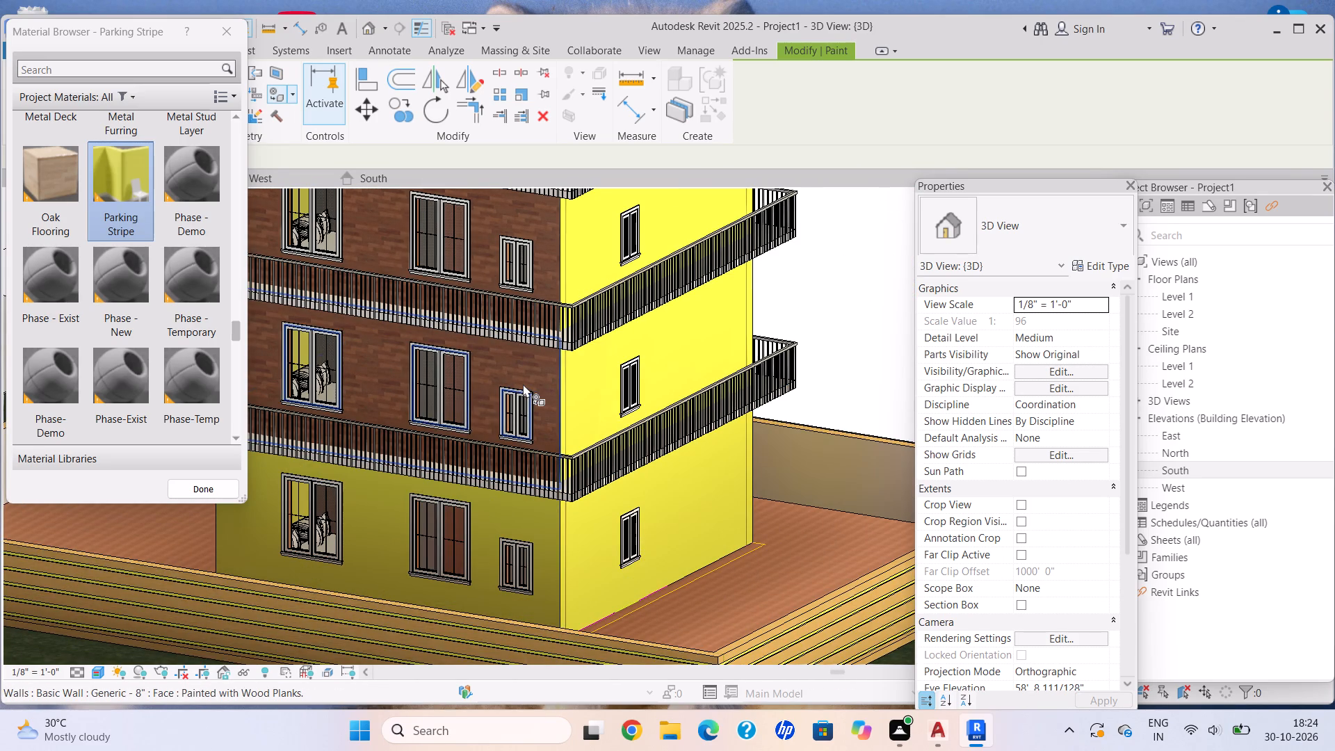
key("Escape")
key("Escape")
key("Escape")
key("Escape")
key("Escape")
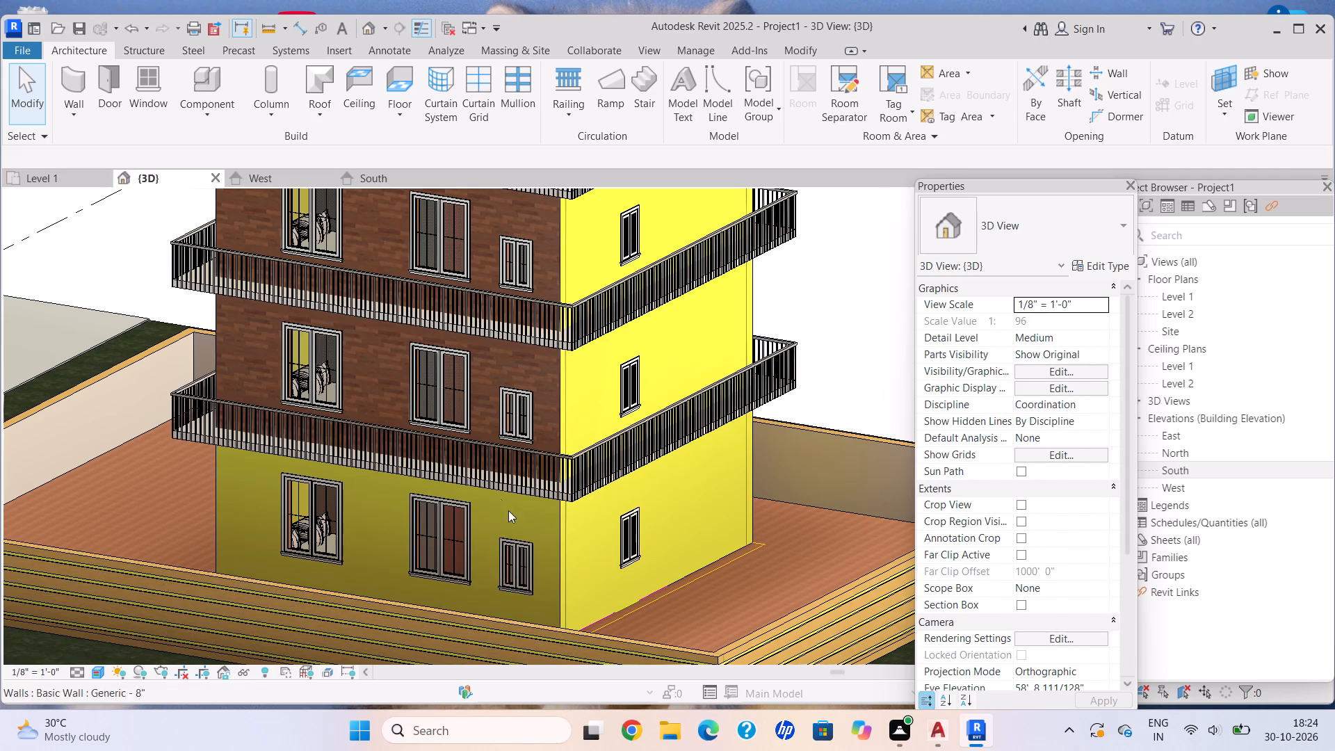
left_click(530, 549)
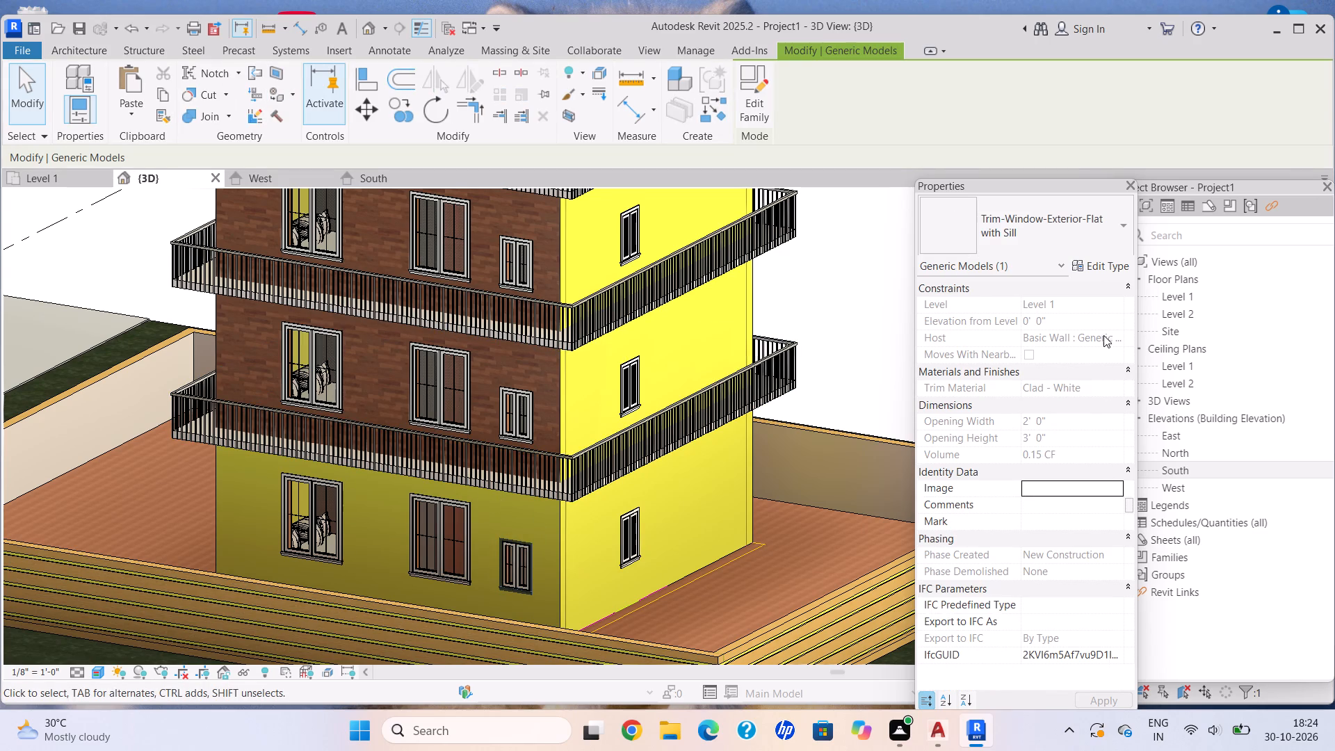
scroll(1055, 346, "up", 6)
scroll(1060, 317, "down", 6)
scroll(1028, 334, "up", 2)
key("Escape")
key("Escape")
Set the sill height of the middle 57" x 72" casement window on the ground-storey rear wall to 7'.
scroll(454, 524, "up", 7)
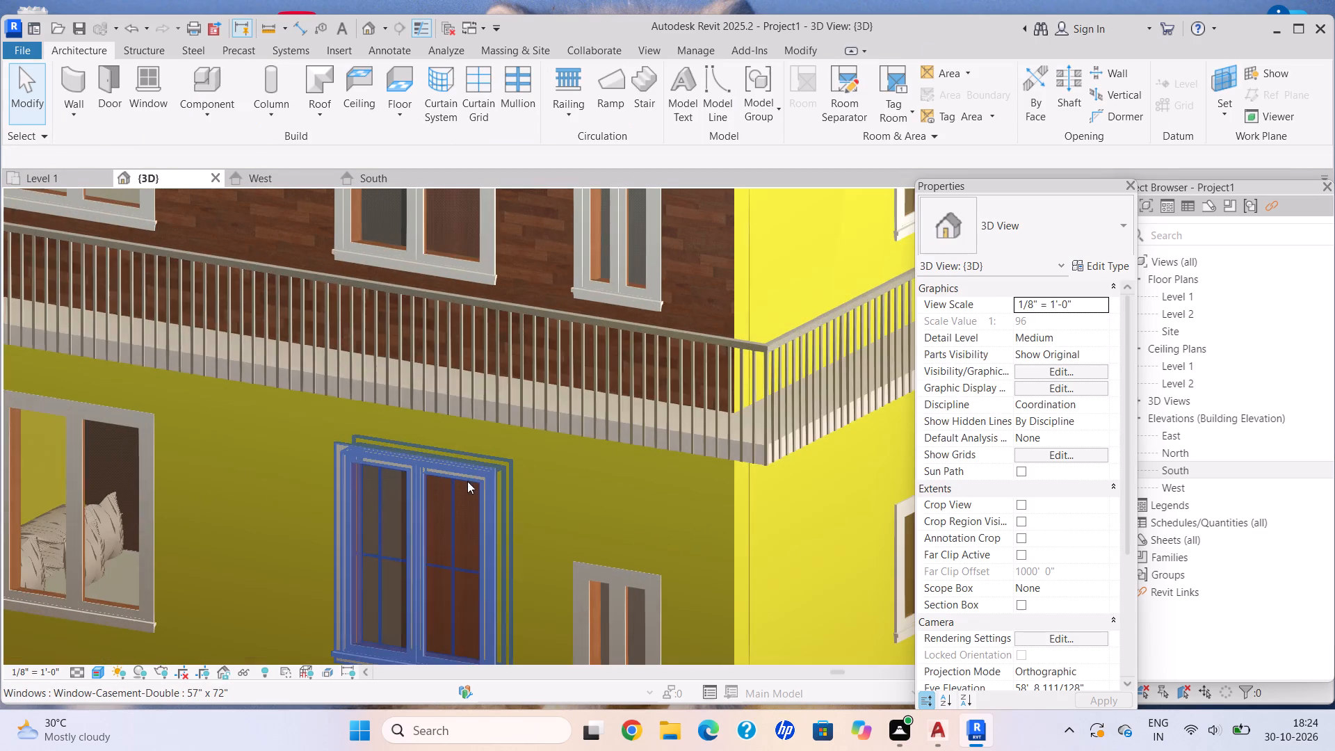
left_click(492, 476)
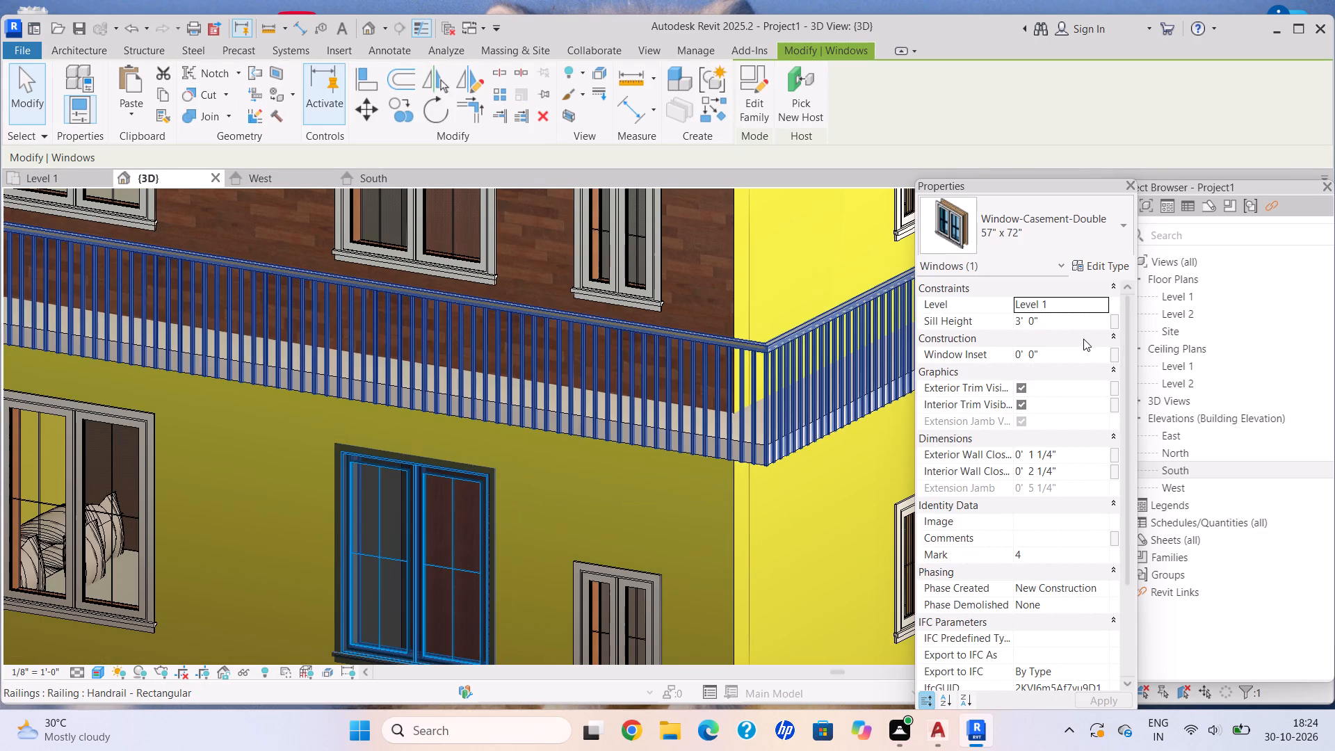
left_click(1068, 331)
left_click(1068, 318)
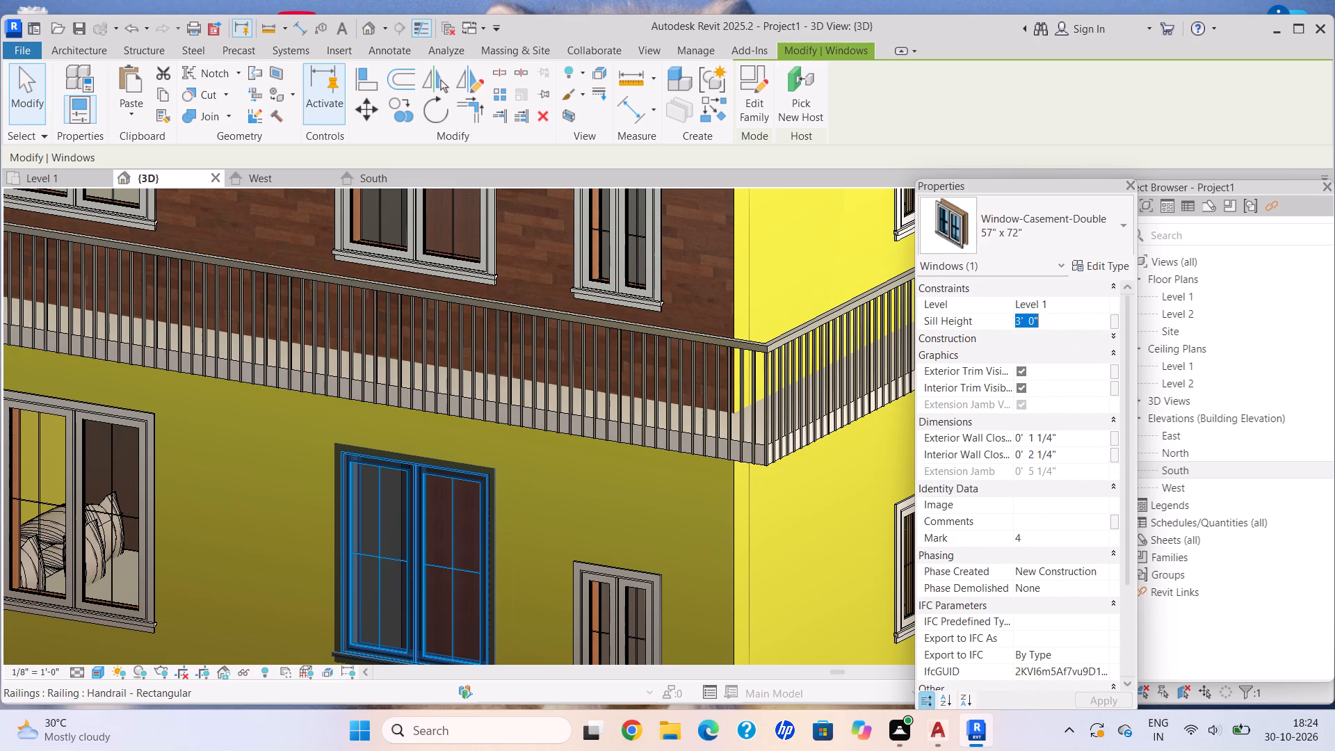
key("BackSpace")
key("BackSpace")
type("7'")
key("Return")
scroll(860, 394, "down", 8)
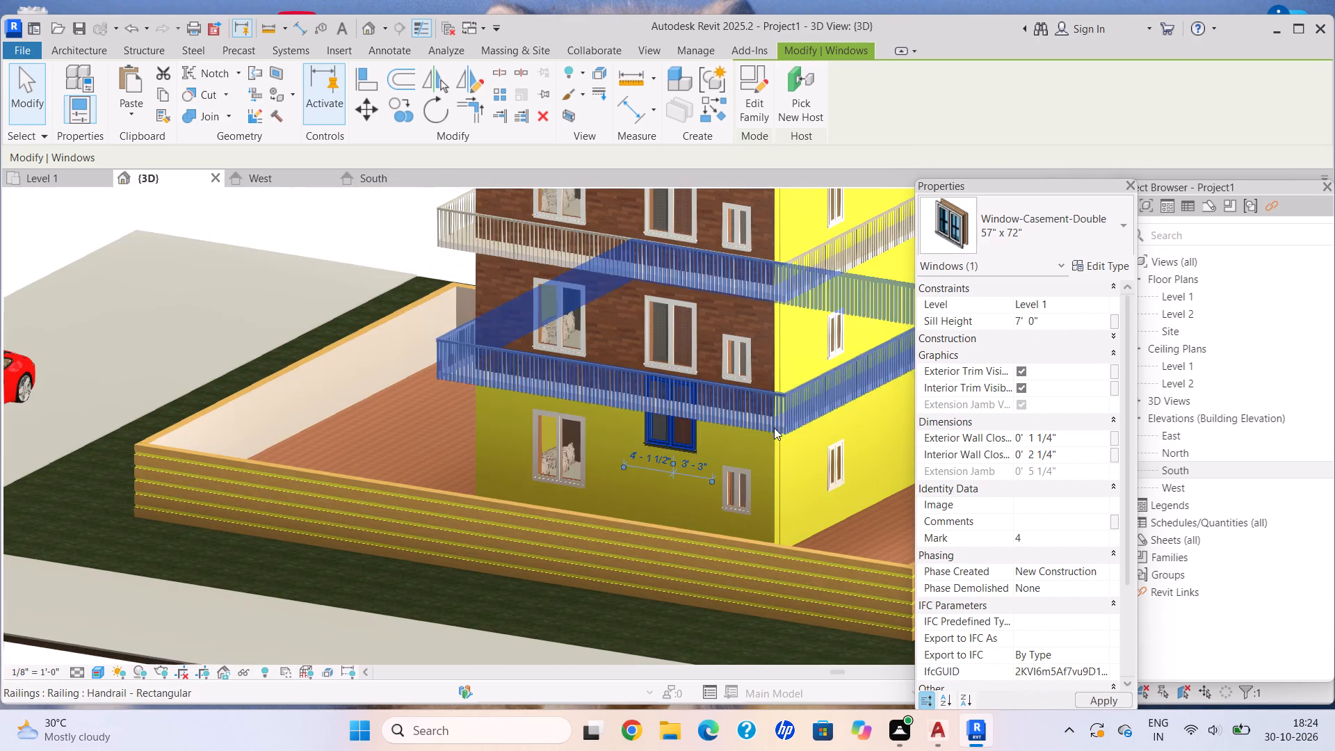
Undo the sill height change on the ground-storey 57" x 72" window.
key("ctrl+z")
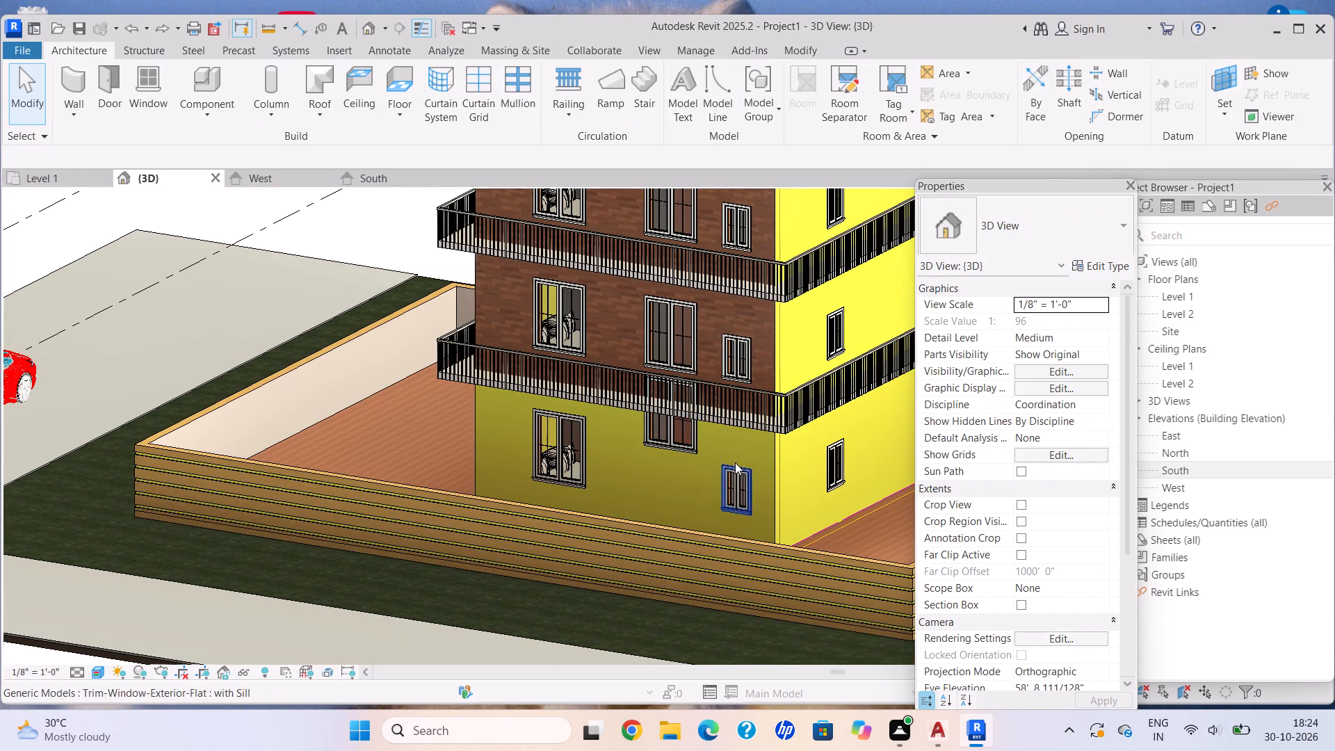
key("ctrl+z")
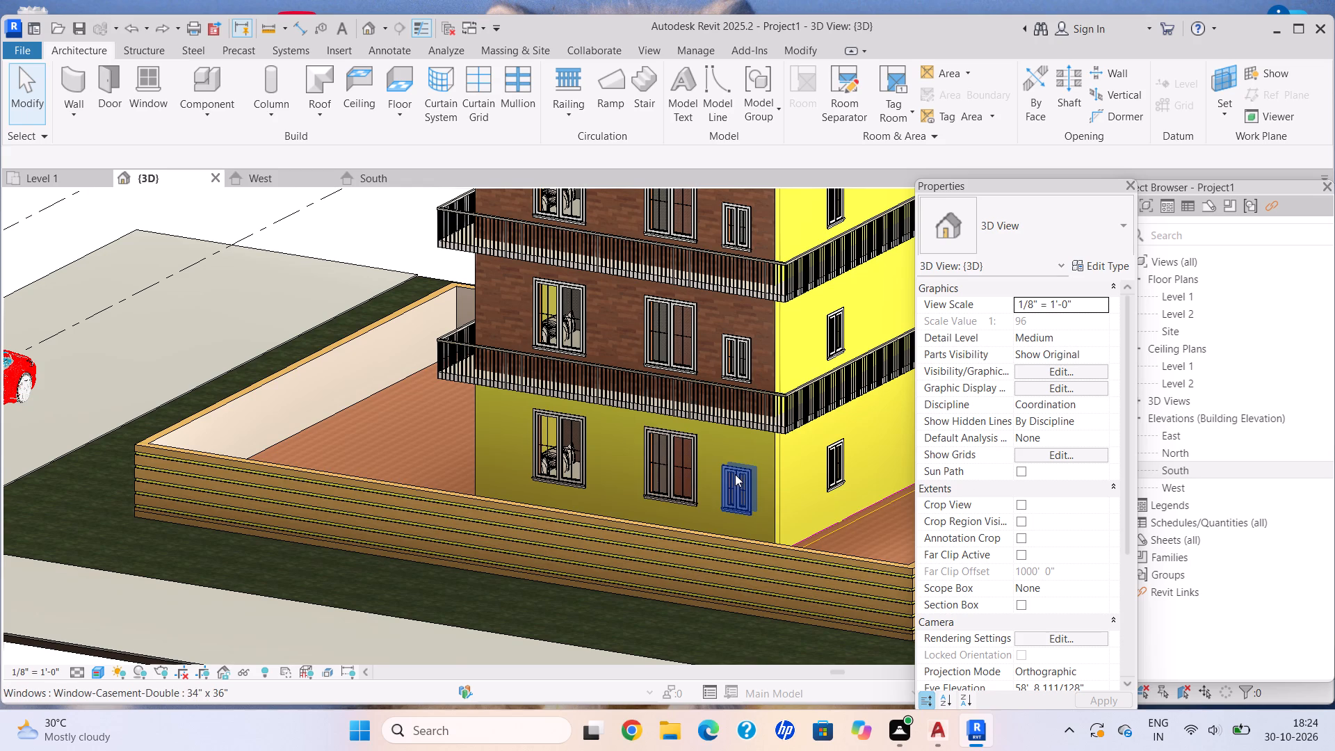
Set the sill height of the small 34" x 36" casement window on the ground-storey rear wall to 7'.
left_click(737, 475)
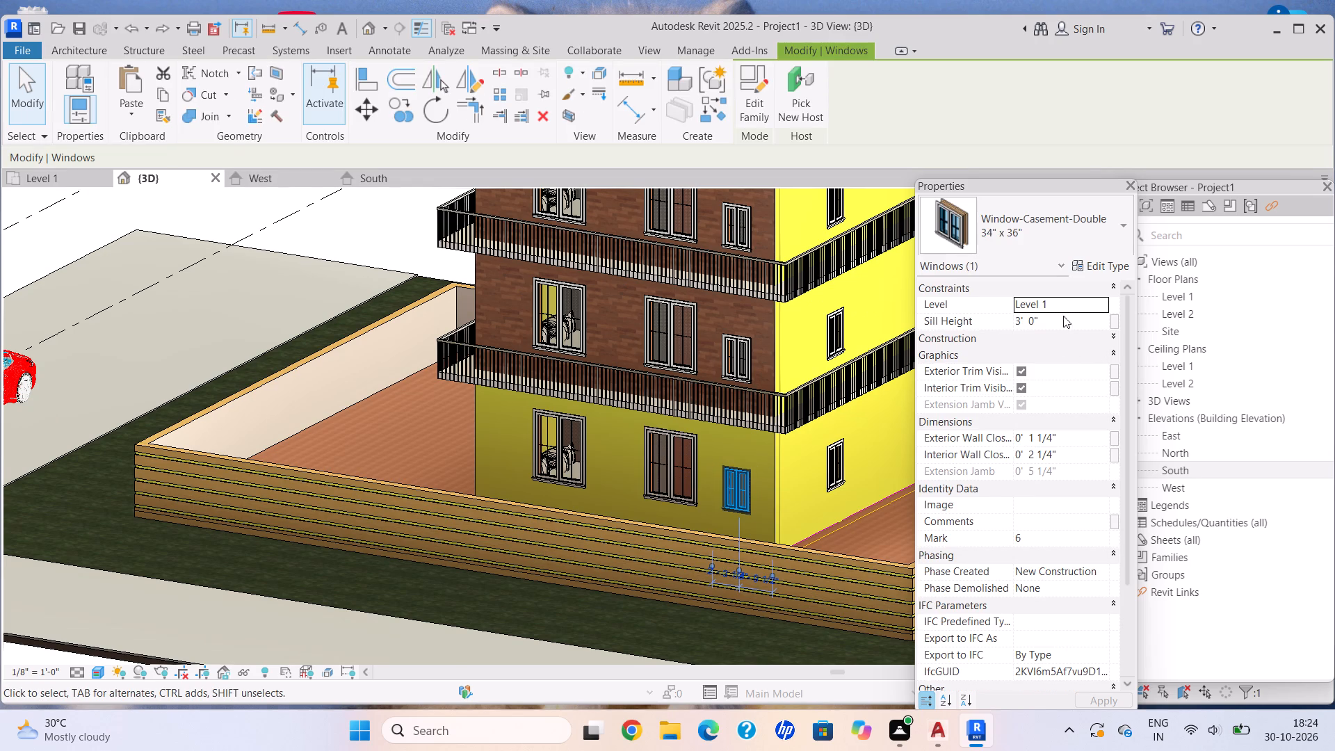
left_click(1063, 316)
key("BackSpace")
type("7'")
key("Return")
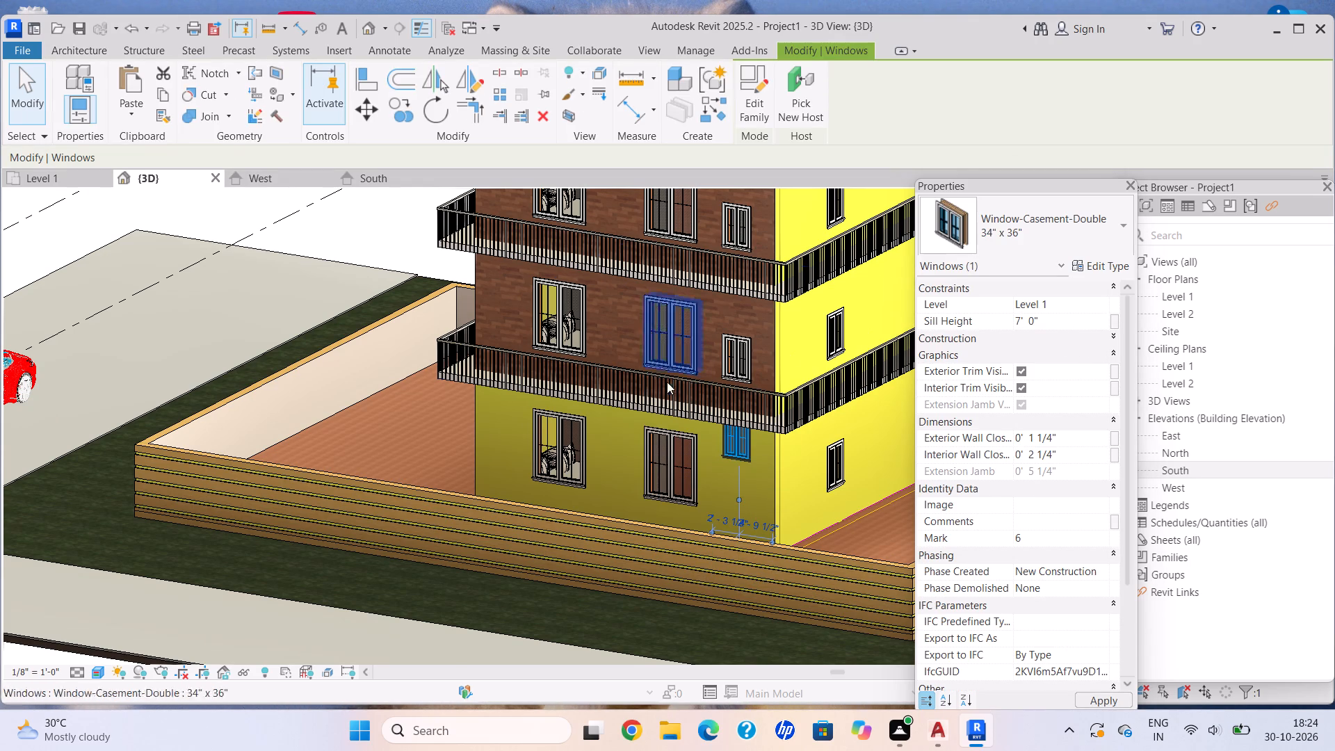
key("Escape")
Set the sill height of the Level 2 small 34" x 36" casement window on the rear facade to 7'.
left_click(750, 345)
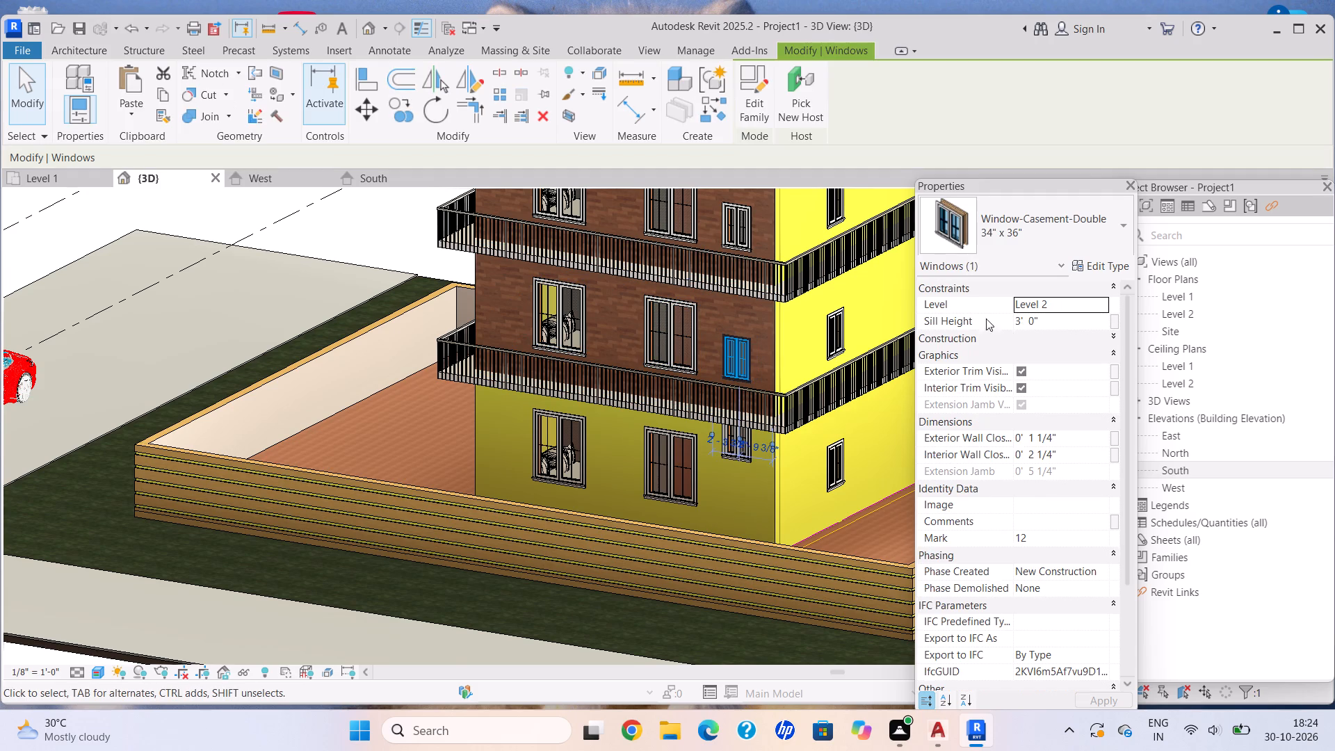
left_click(1080, 313)
left_click(1093, 320)
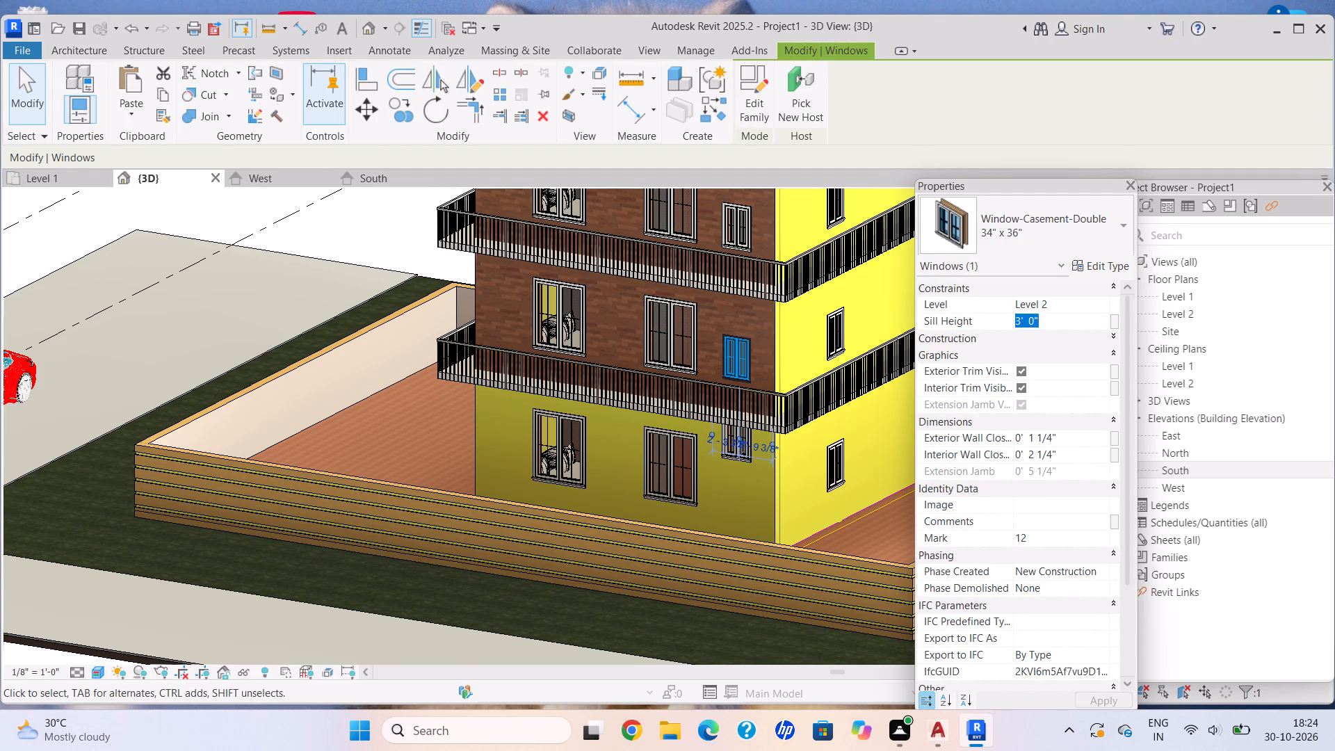
key("BackSpace")
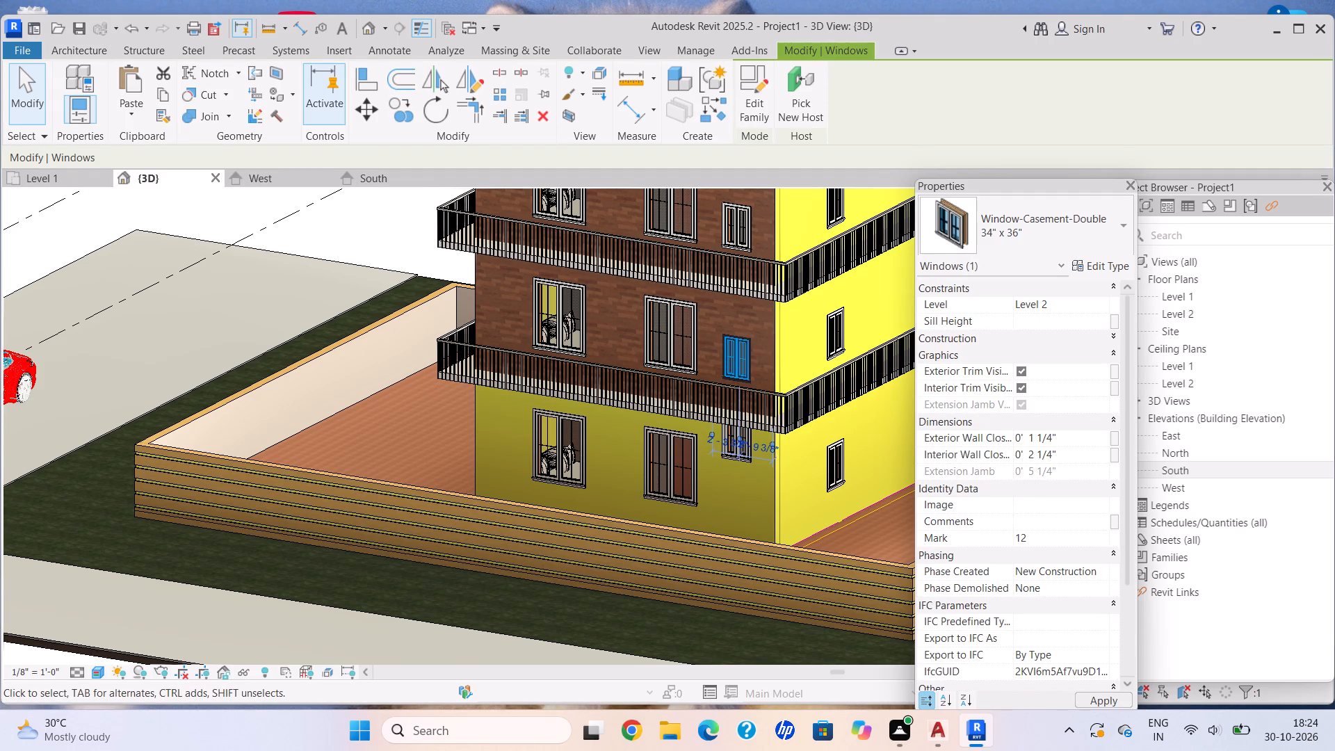
type("7'")
key("Return")
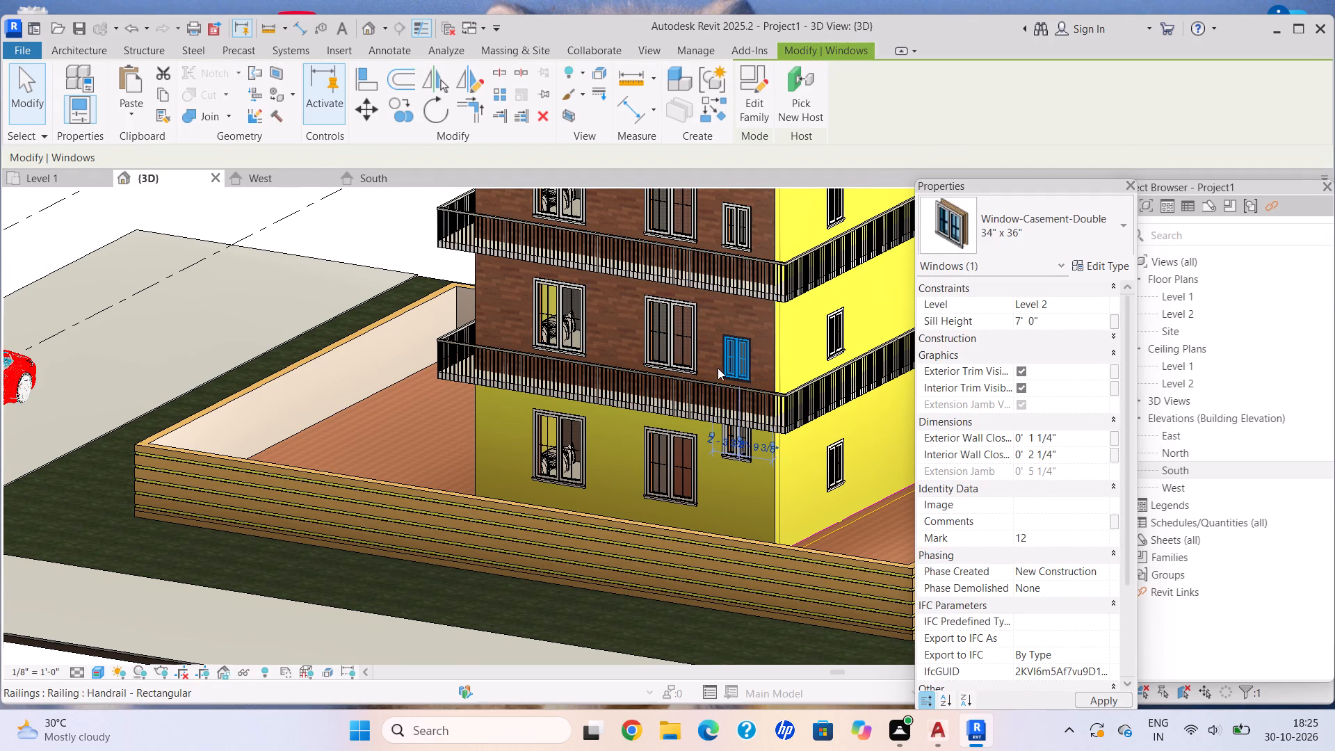
Set the sill height of the Level 3 small 34" x 36" casement window on the rear facade to 7'.
middle_click_drag(711, 367, 710, 401)
middle_click_drag(699, 449, 693, 483)
left_click(742, 273)
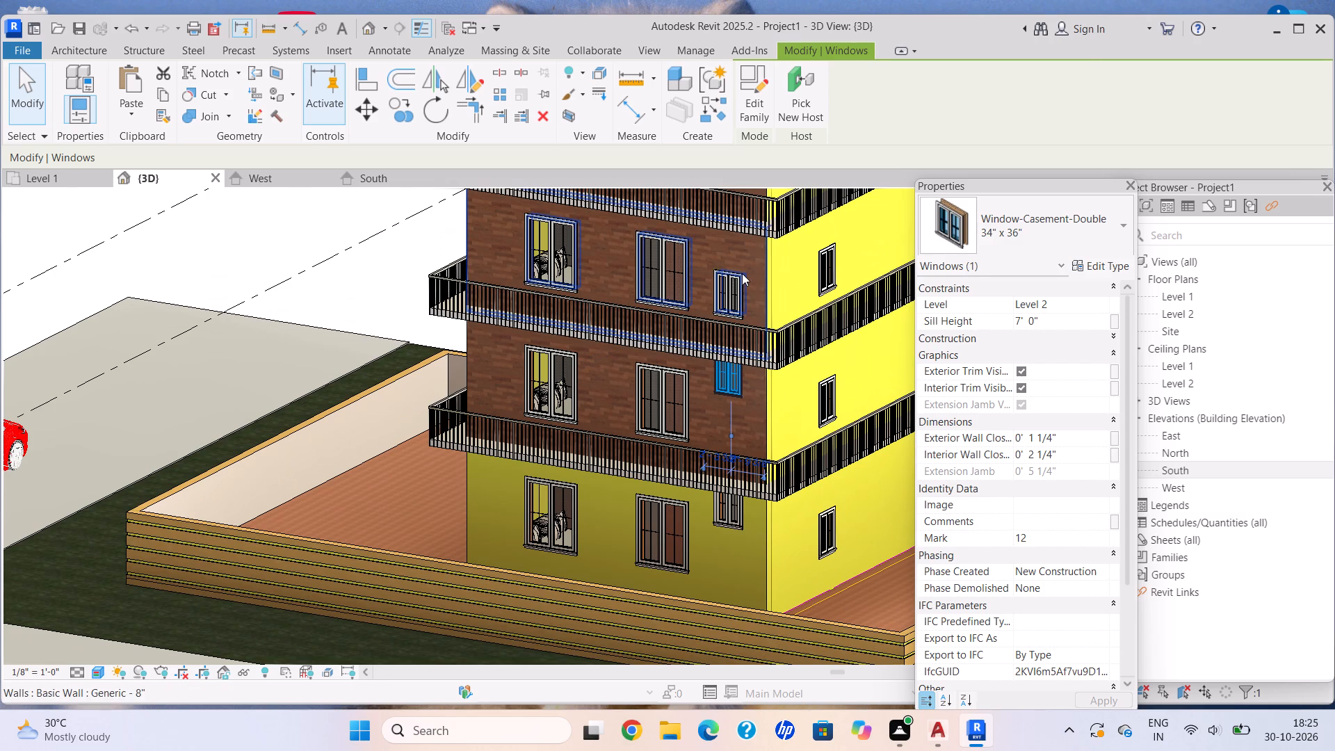
key("Escape")
key("Escape")
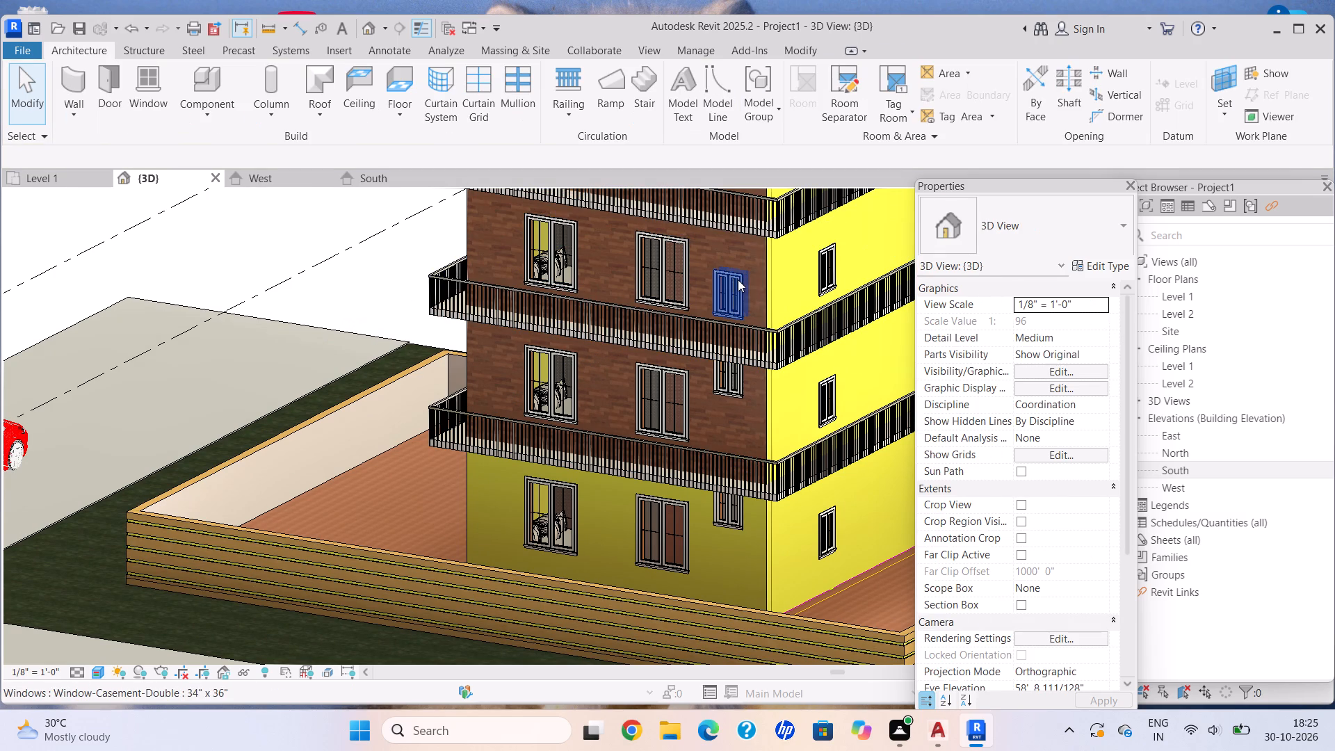
left_click(738, 279)
left_click(1055, 323)
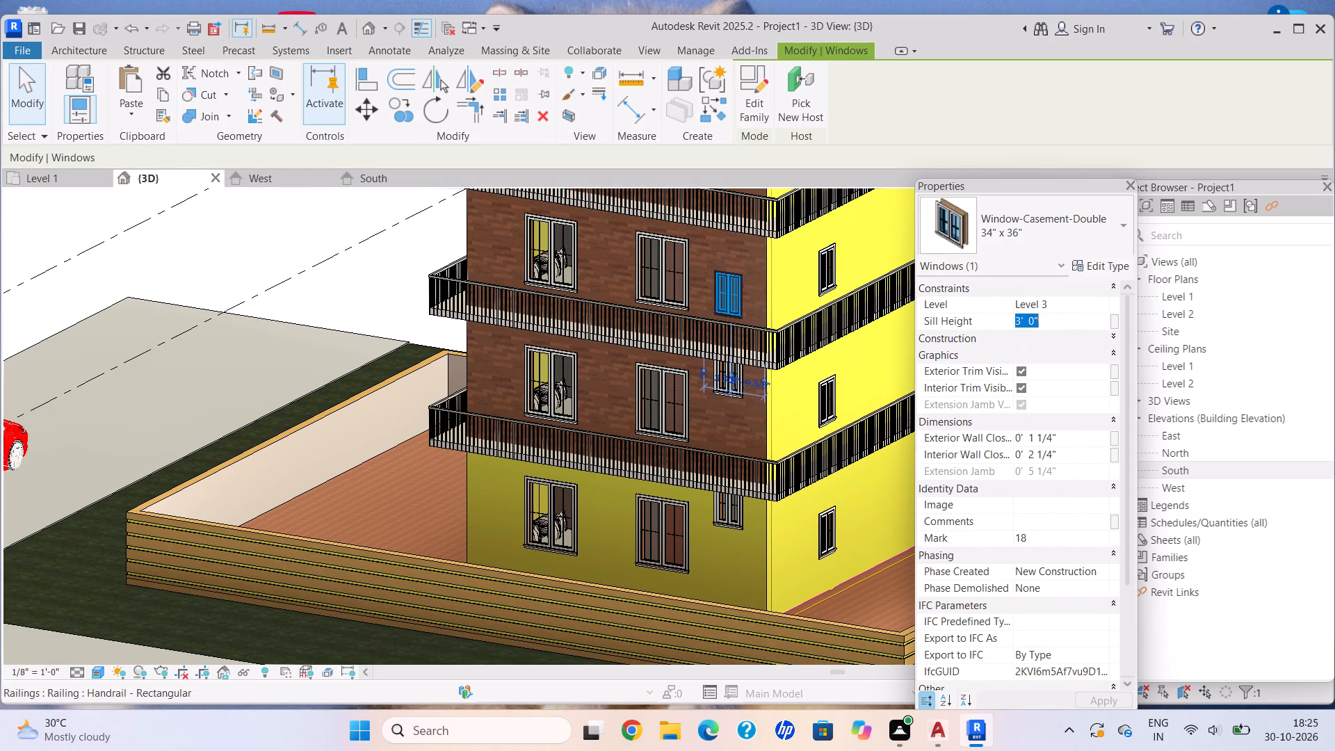
key("BackSpace")
type("7'")
key("Return")
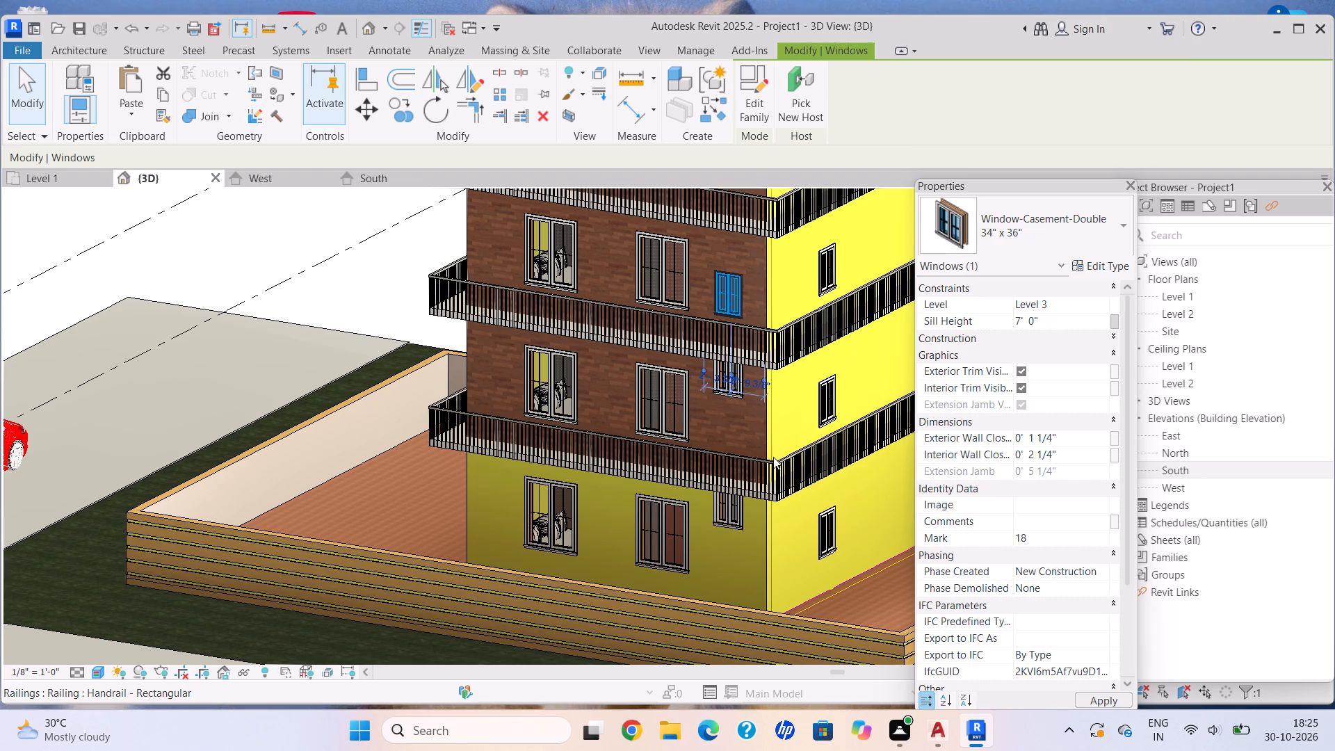
key("Escape")
Set the sill height of the Level 4 small 34" x 36" casement window on the rear facade to 7'.
scroll(730, 476, "down", 4)
middle_click_drag(768, 544, 735, 579)
scroll(758, 385, "up", 7)
middle_click_drag(660, 329, 667, 458)
scroll(667, 458, "down", 1)
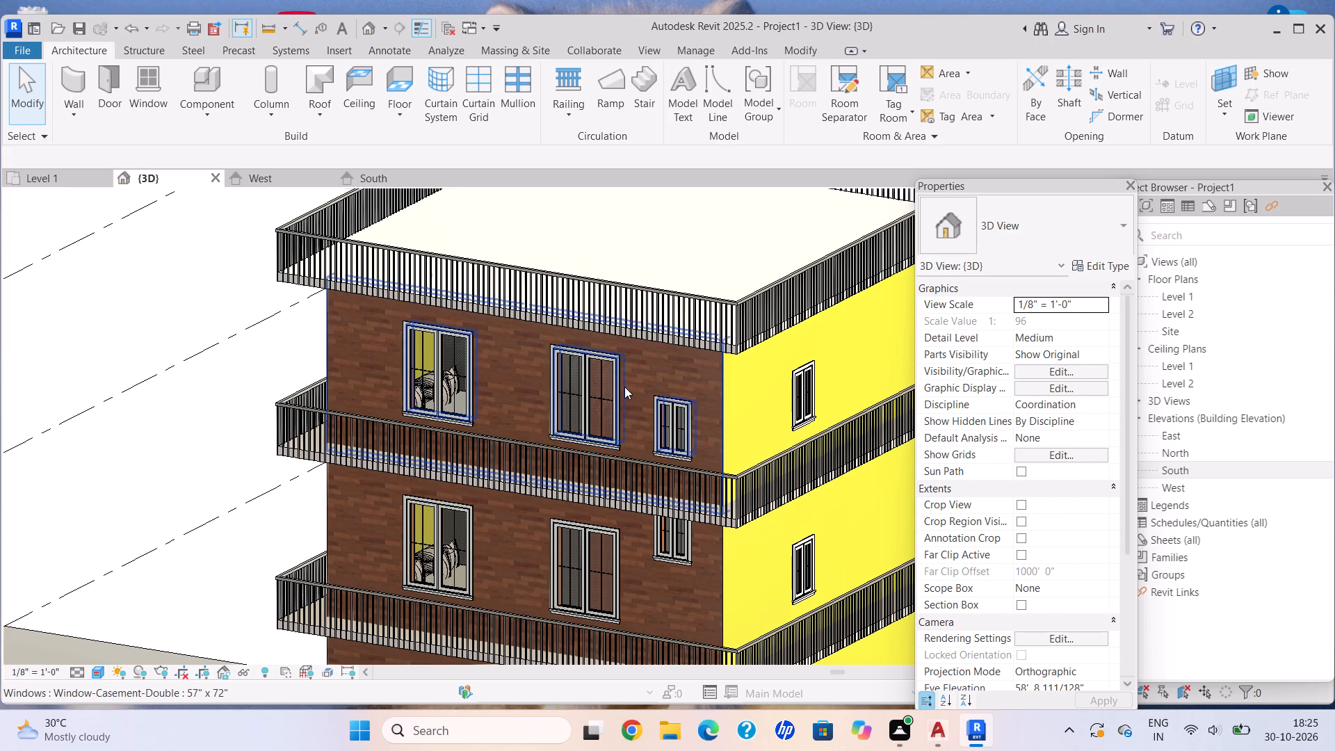
left_click(674, 401)
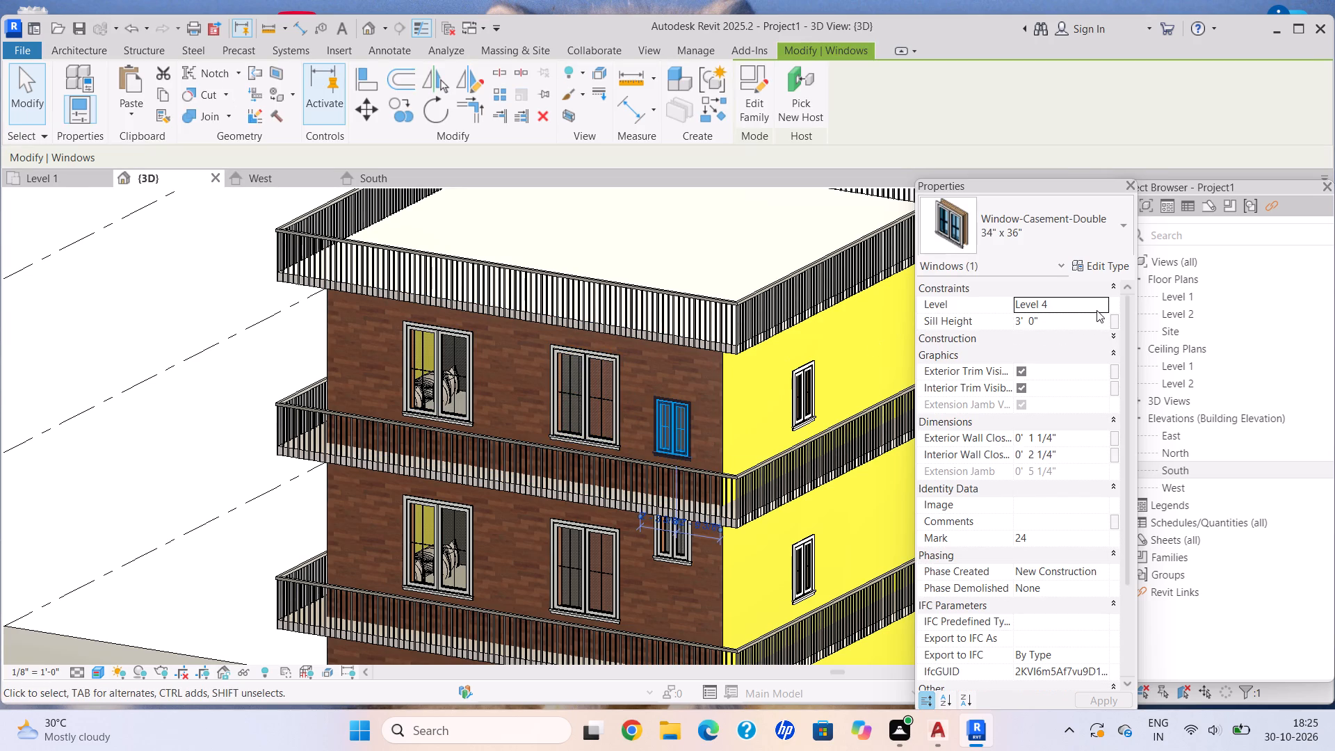
left_click(1062, 323)
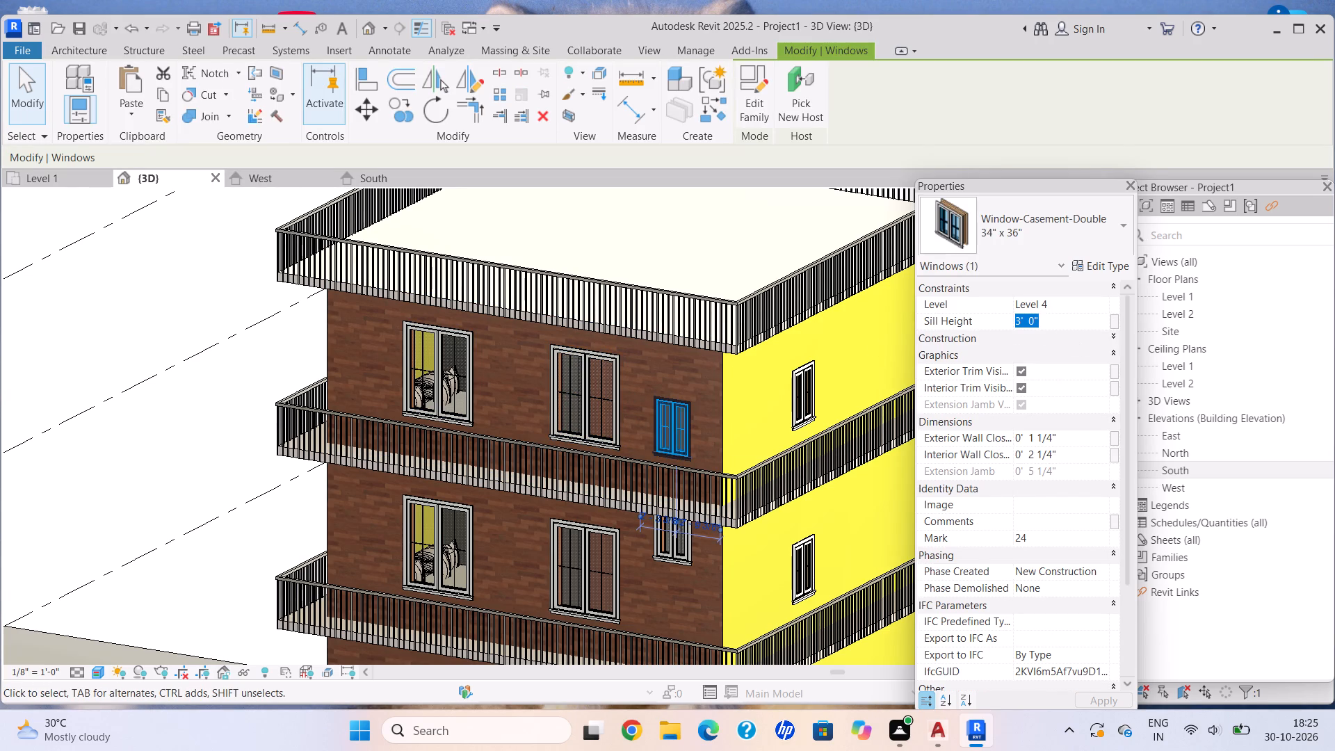
key("BackSpace")
type("7'")
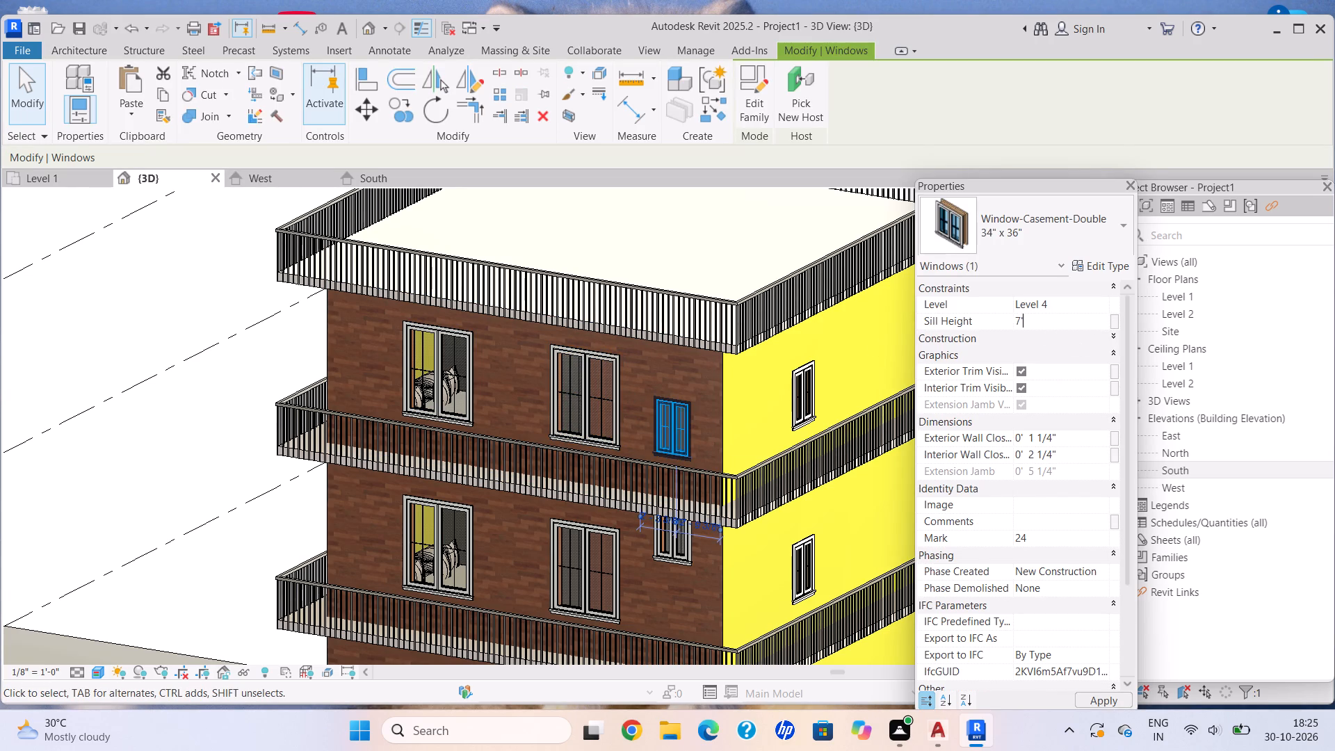
key("Return")
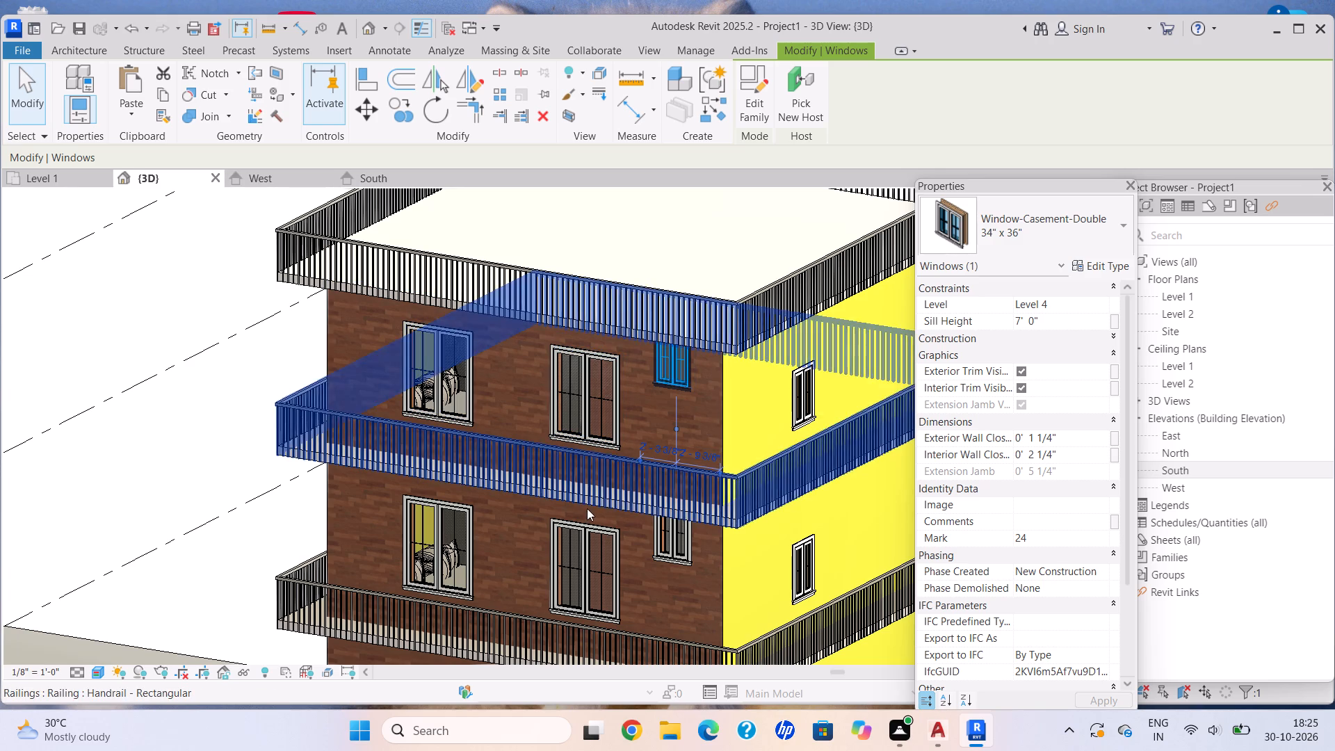
Paint the ground-storey wall of the rear facade and its adjoining yellow side wall with the Wood Planks material.
scroll(725, 417, "down", 6)
middle_click_drag(761, 412, 590, 414)
scroll(599, 454, "down", 2)
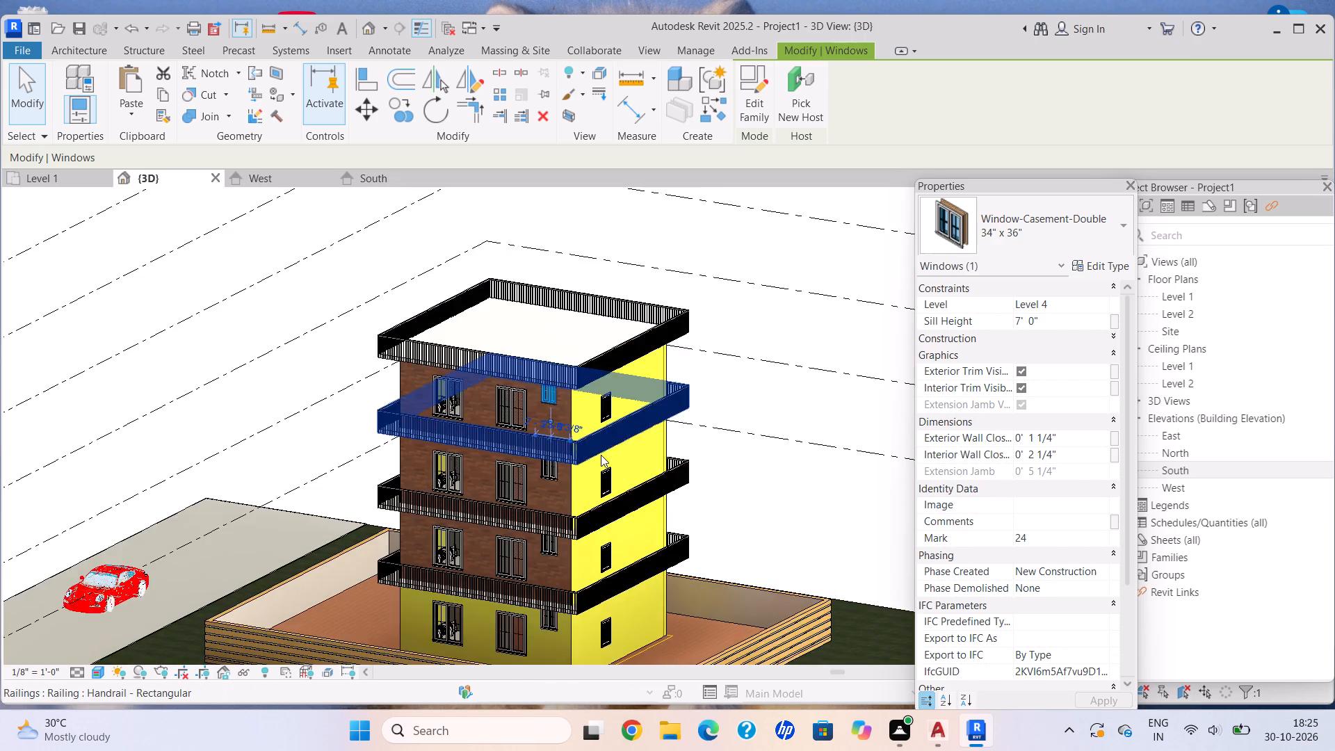
middle_click_drag(601, 453, 601, 380)
scroll(601, 435, "up", 2)
scroll(526, 599, "up", 8)
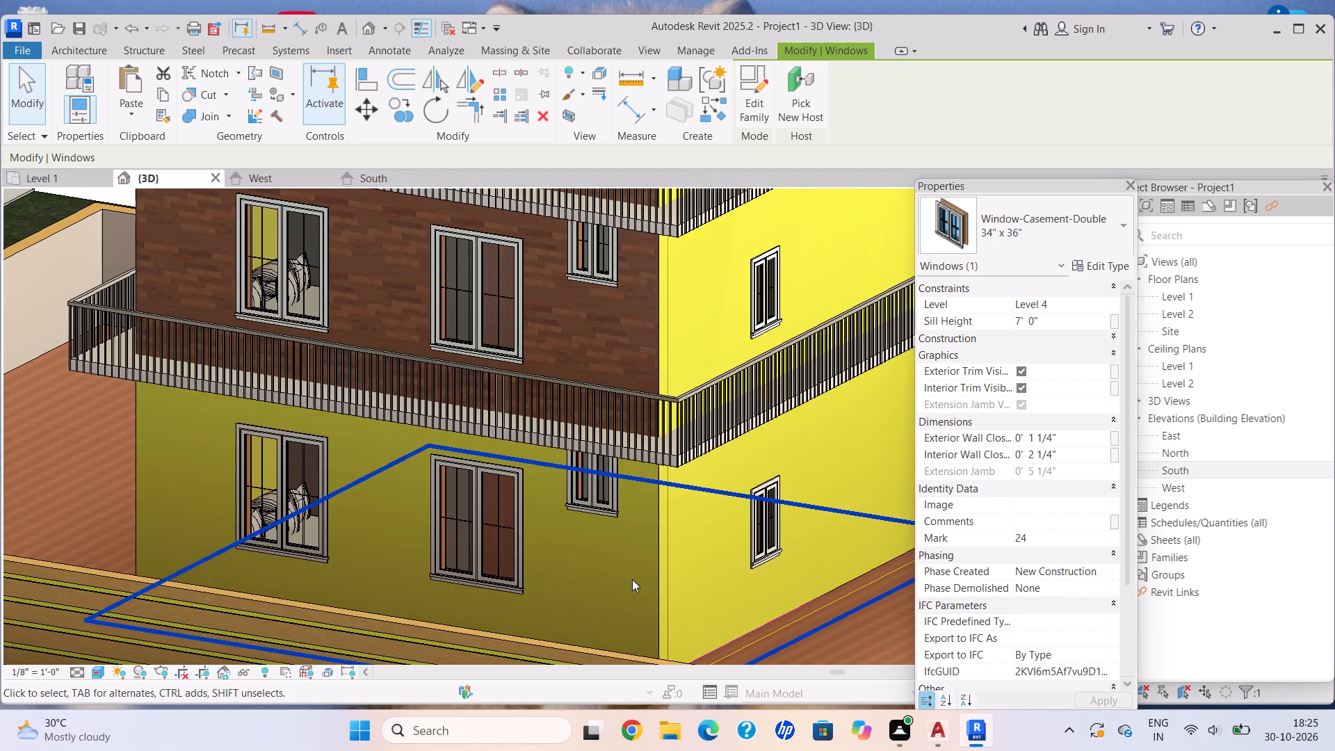
left_click(659, 592)
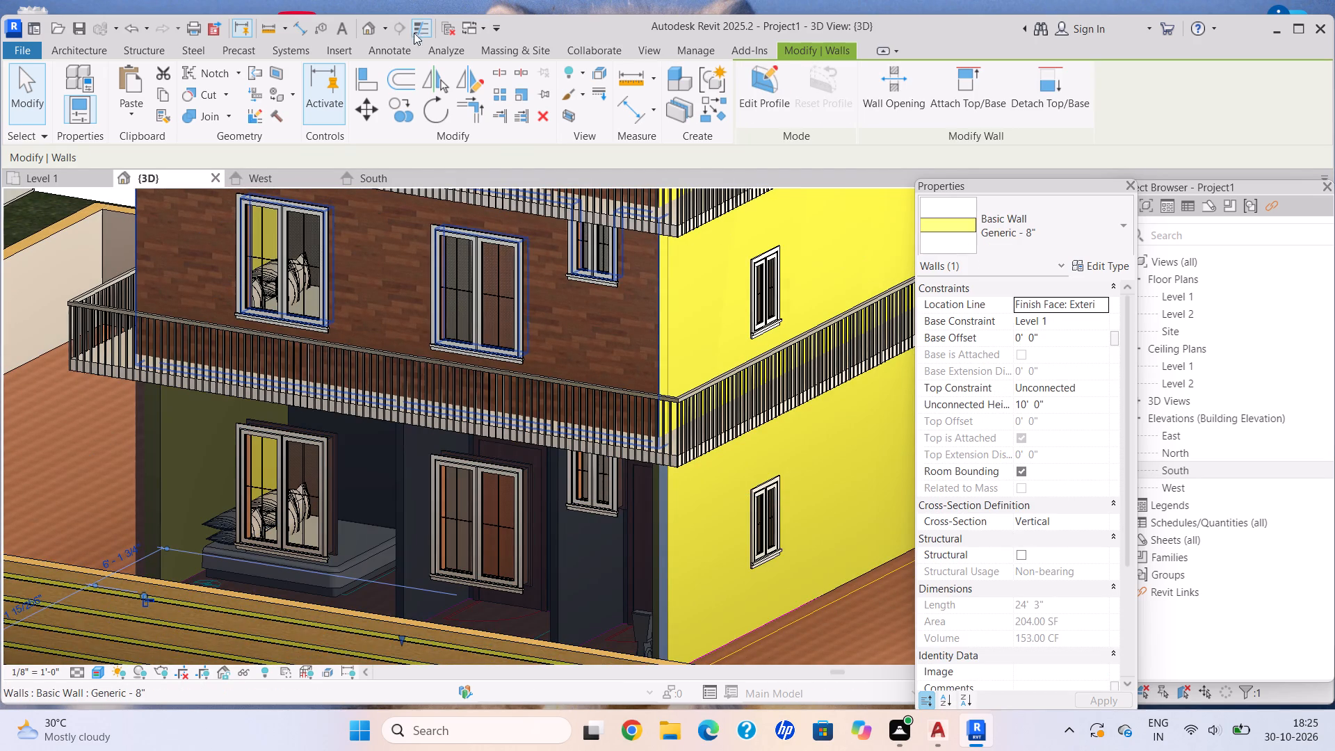
left_click(289, 92)
left_click(316, 121)
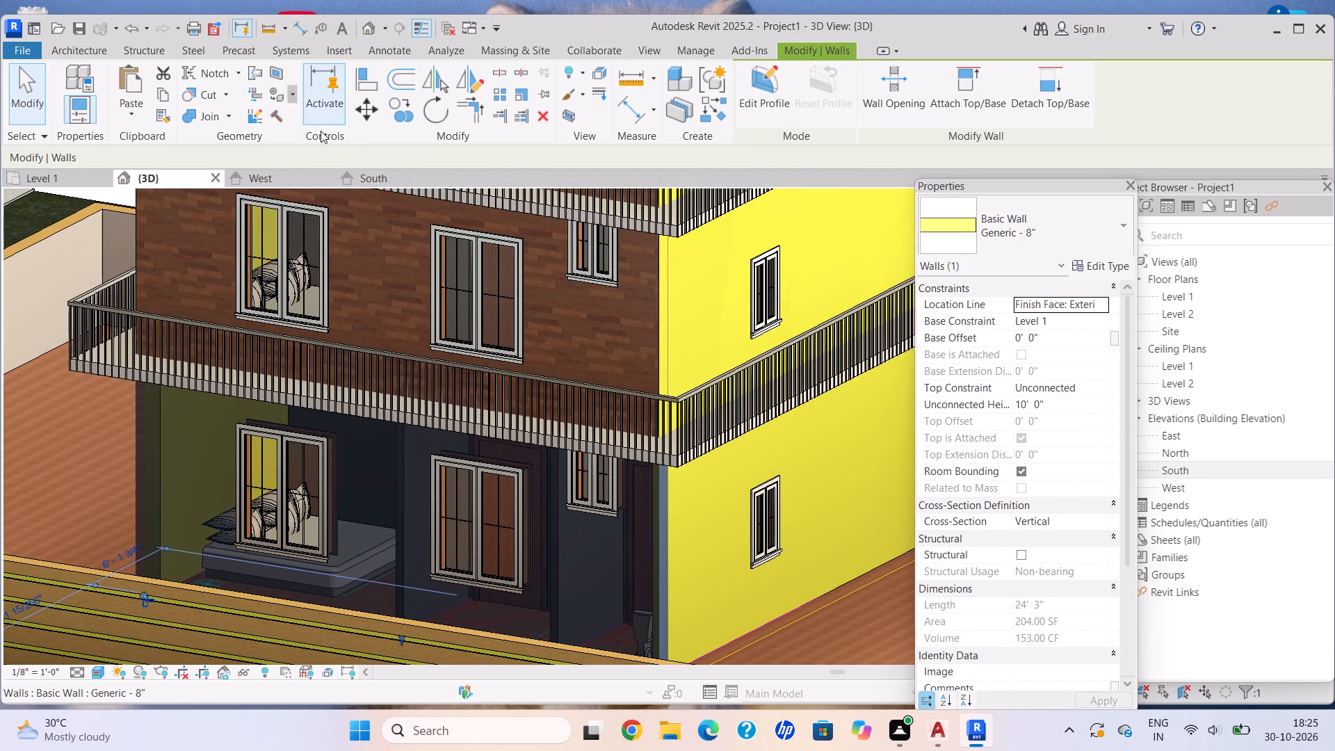
scroll(148, 320, "down", 5)
scroll(147, 323, "up", 1)
scroll(147, 323, "down", 4)
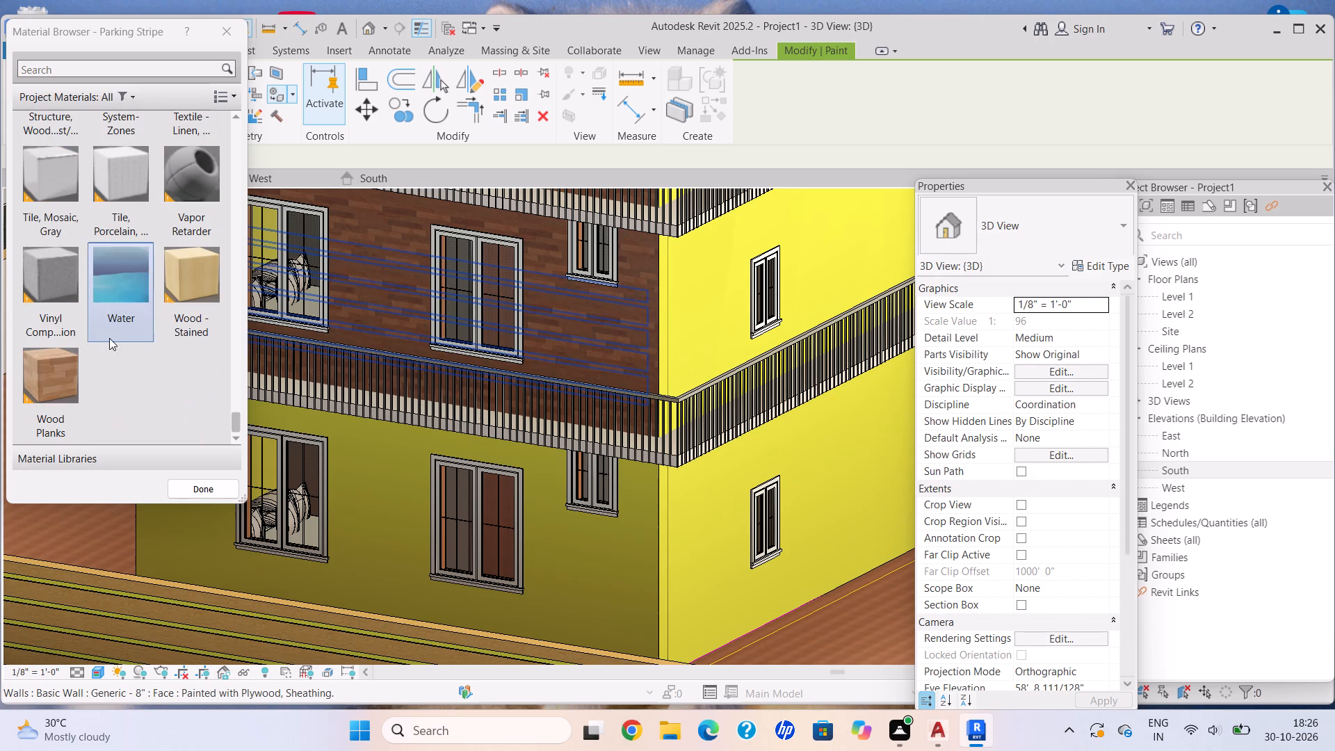
left_click(37, 369)
left_click(556, 544)
left_click(693, 535)
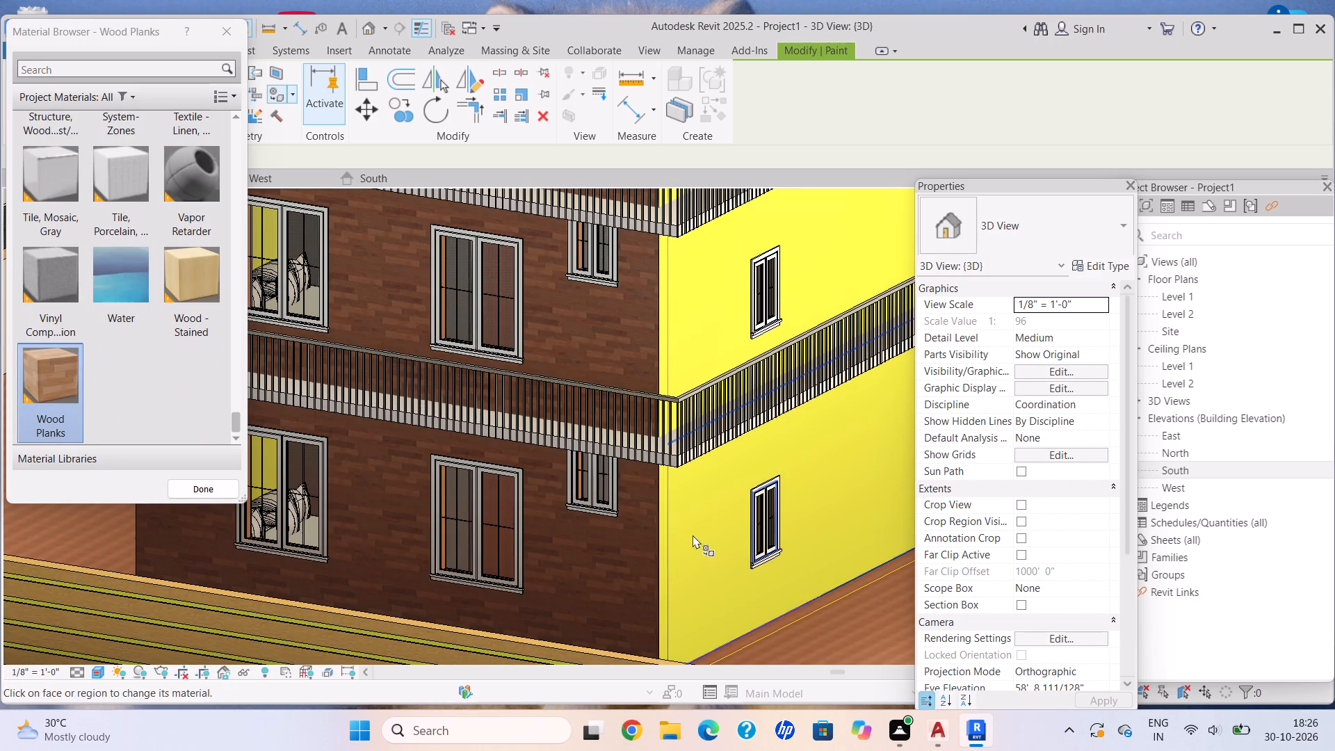
Paint the Level 2 yellow side wall beside the rear facade with Wood Planks.
scroll(741, 342, "down", 1)
middle_click_drag(734, 348, 569, 488)
scroll(605, 476, "up", 1)
scroll(633, 387, "up", 3)
left_click(635, 391)
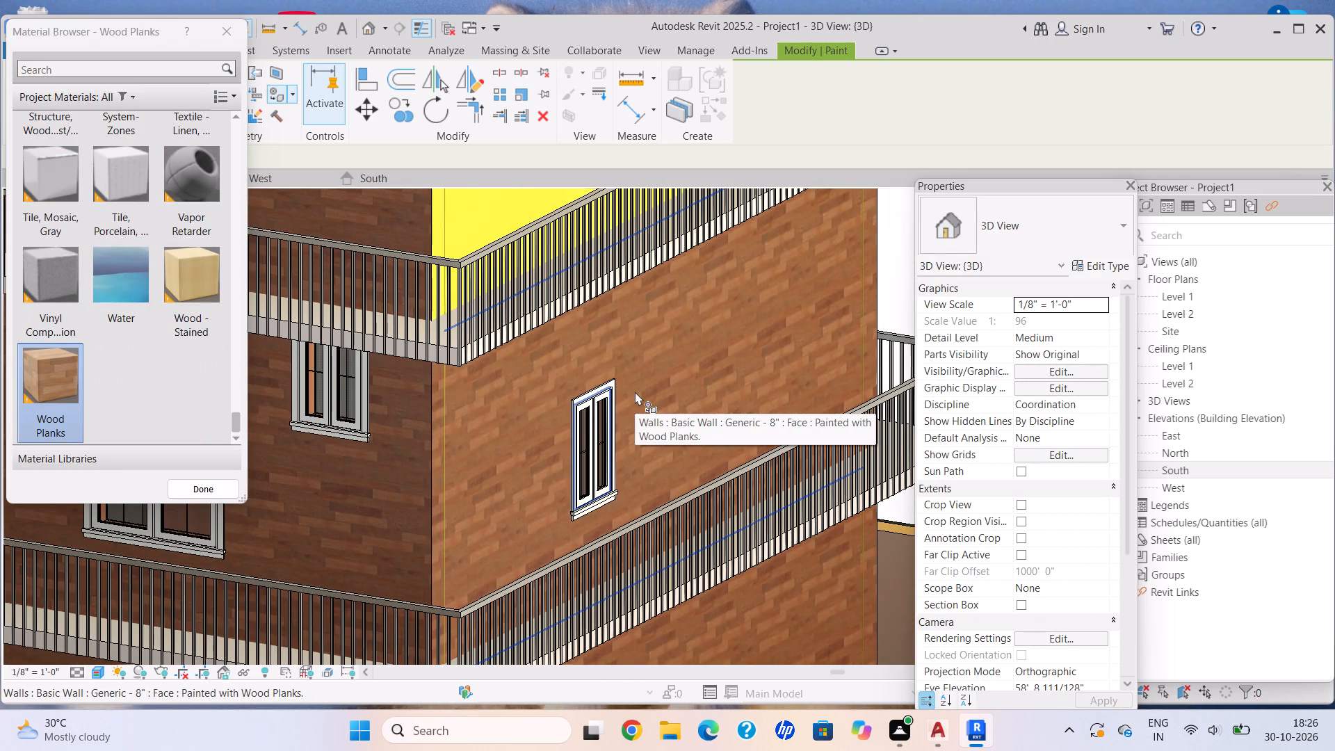
Paint the Level 3 yellow side wall beside the rear facade with Wood Planks.
scroll(635, 391, "up", 1)
scroll(636, 391, "down", 4)
middle_click_drag(640, 396, 649, 422)
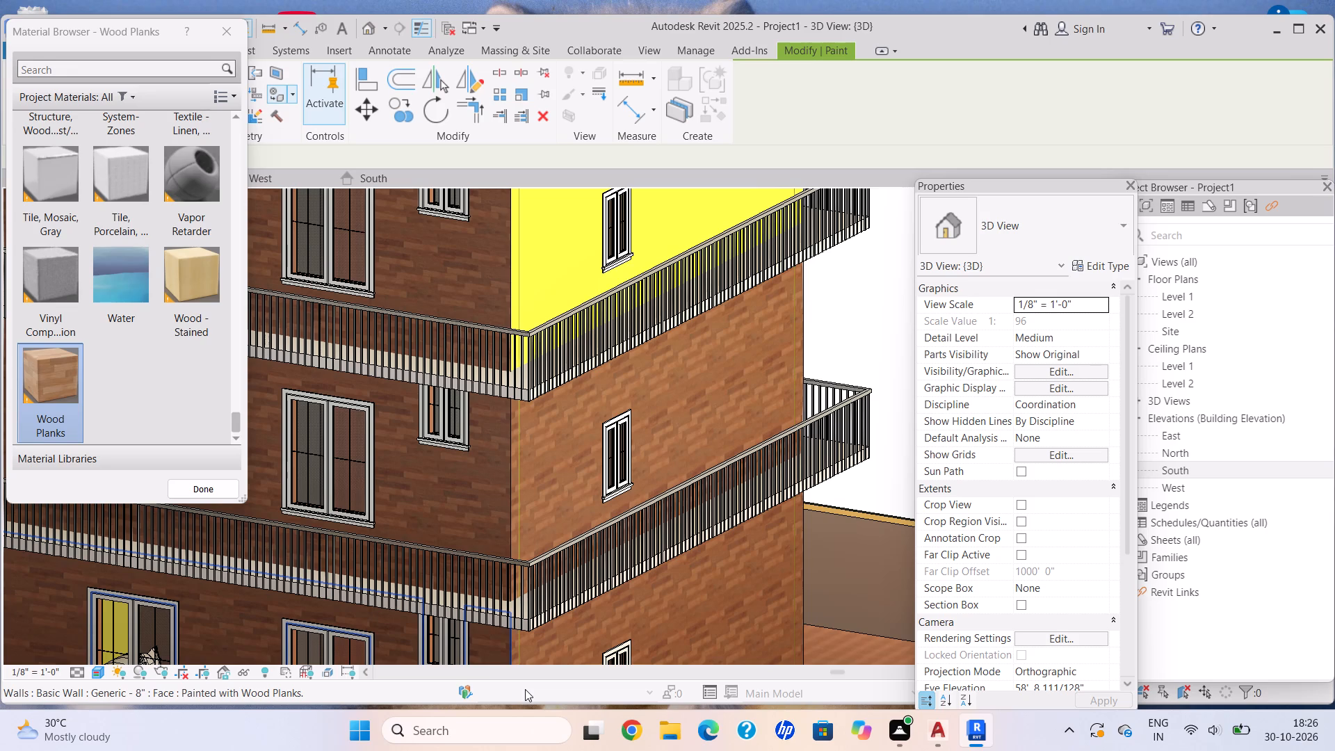
scroll(381, 750, "down", 5)
scroll(399, 621, "up", 1)
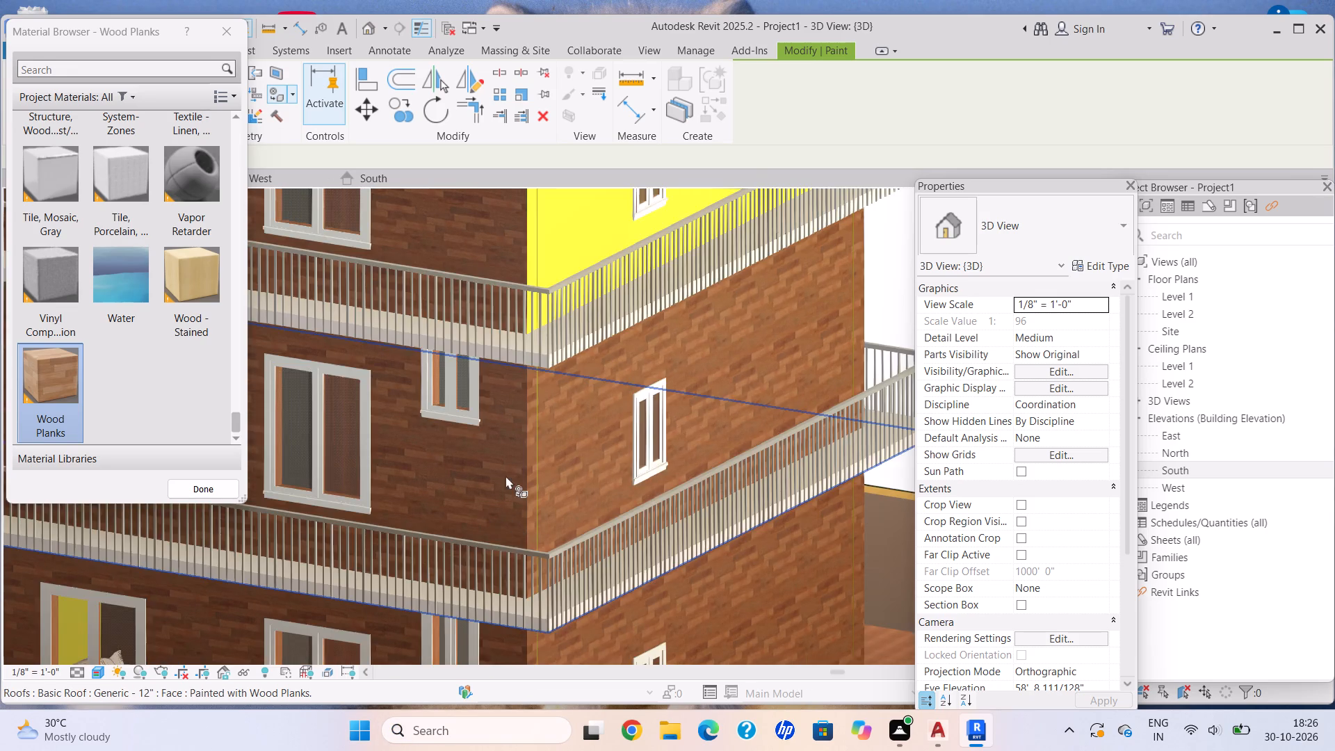
scroll(508, 471, "down", 3)
middle_click_drag(524, 435, 590, 597)
scroll(585, 587, "up", 1)
scroll(624, 396, "up", 6)
left_click(624, 396)
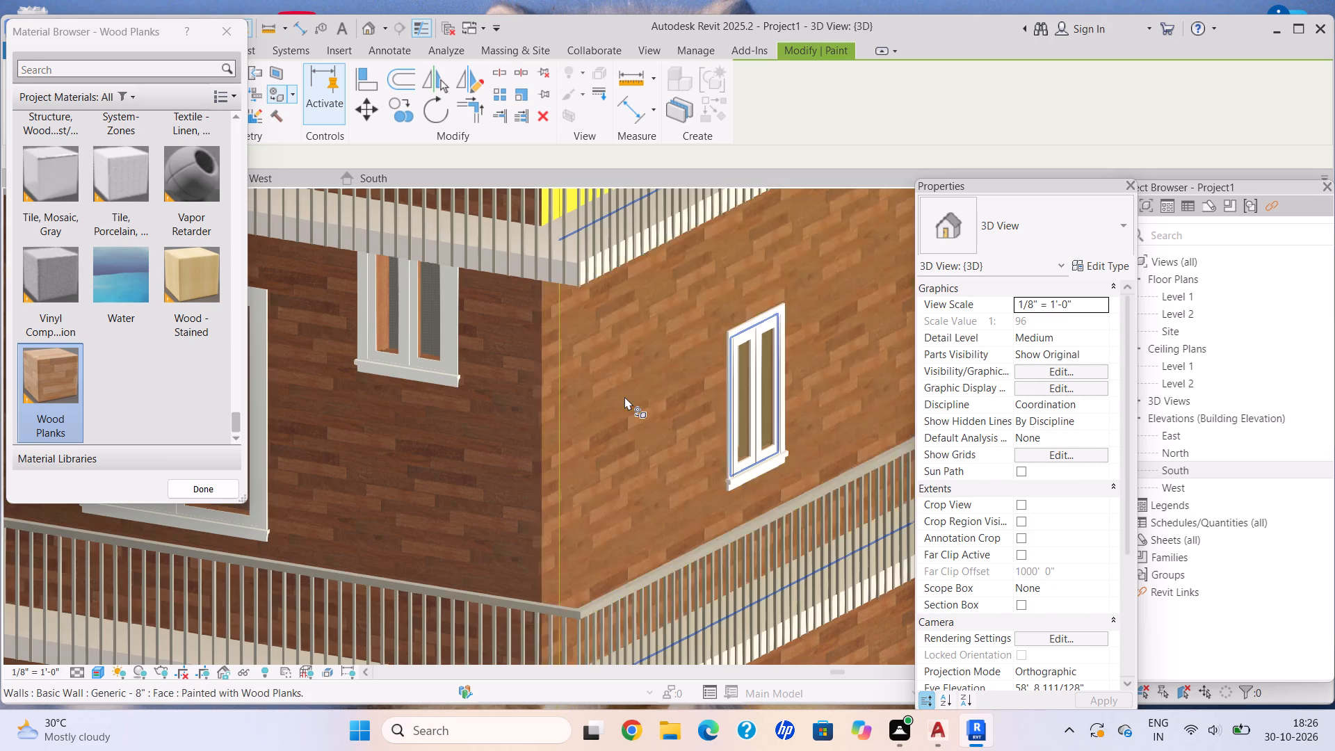
Paint the Level 4 yellow side wall beneath the roof railing with Wood Planks.
scroll(624, 396, "down", 11)
middle_click_drag(599, 349, 663, 528)
scroll(680, 428, "up", 11)
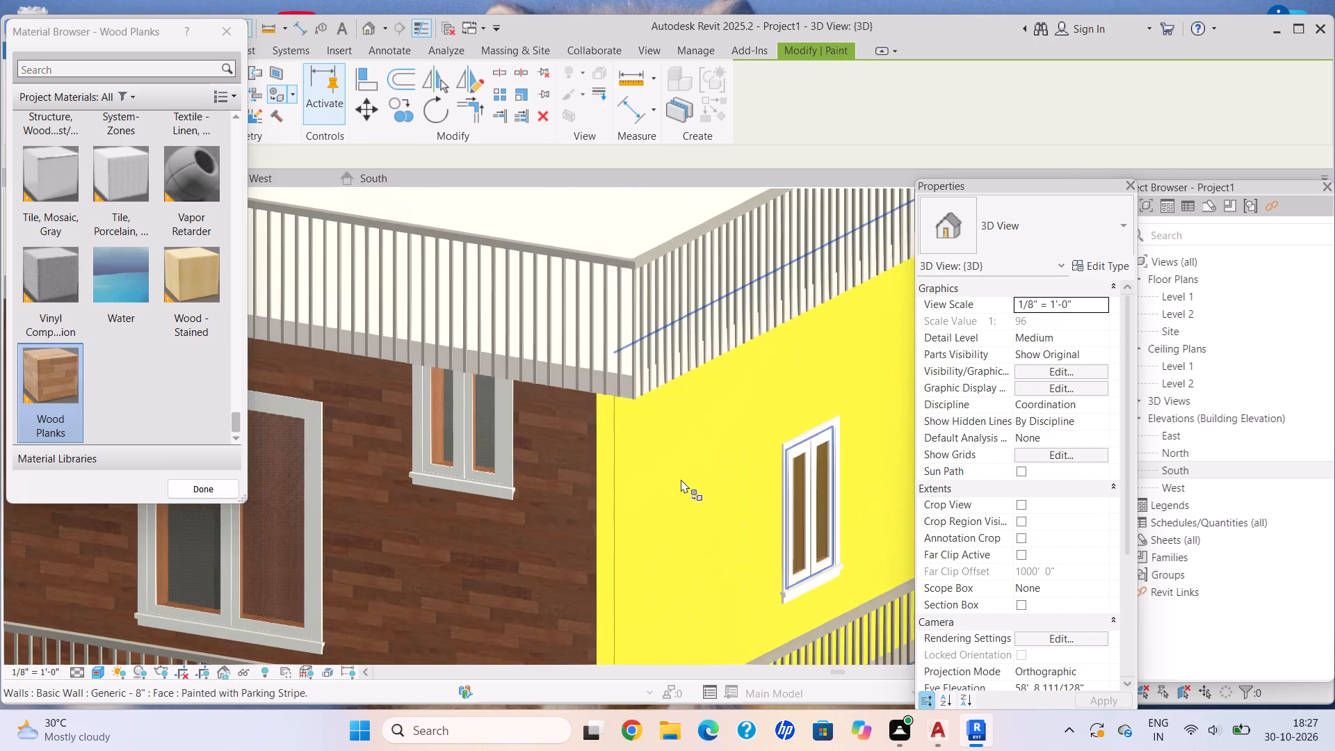
left_click(681, 479)
scroll(681, 479, "down", 15)
middle_click_drag(658, 506, 623, 426)
scroll(622, 426, "down", 1)
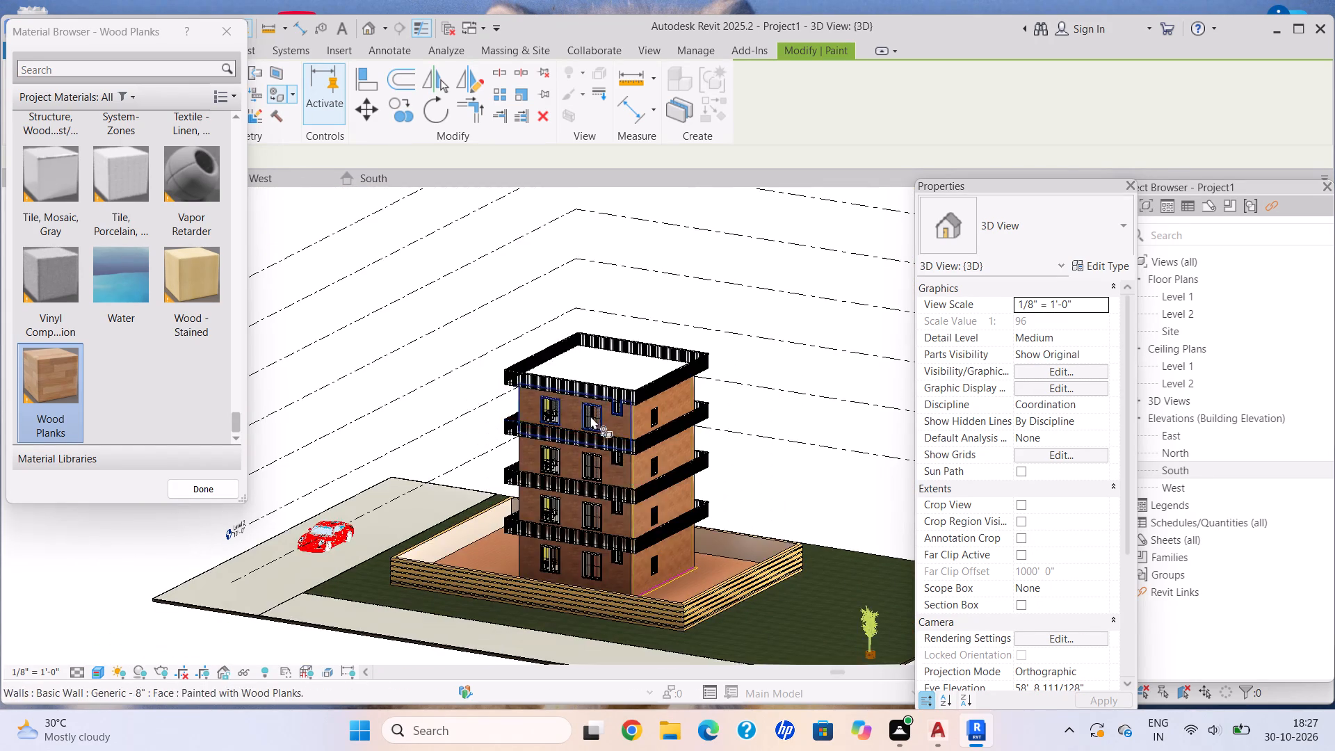
Leave the Paint command and examine the exterior walls from several sides, including the yellow wall facing the gate.
scroll(665, 540, "up", 10)
scroll(658, 566, "down", 4)
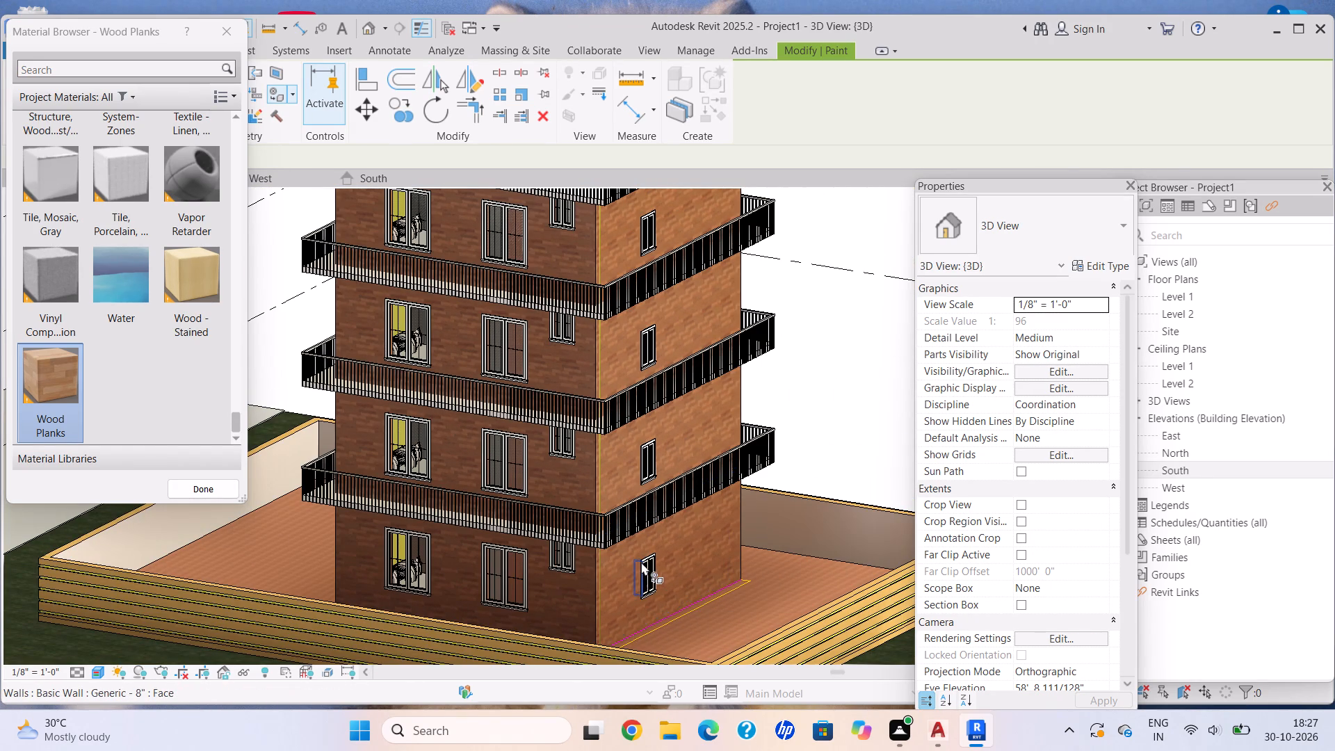
key("Escape")
middle_click_drag(632, 541, 599, 506, "shift")
middle_click_drag(585, 492, 570, 481, "shift")
middle_click_drag(566, 477, 416, 463, "shift")
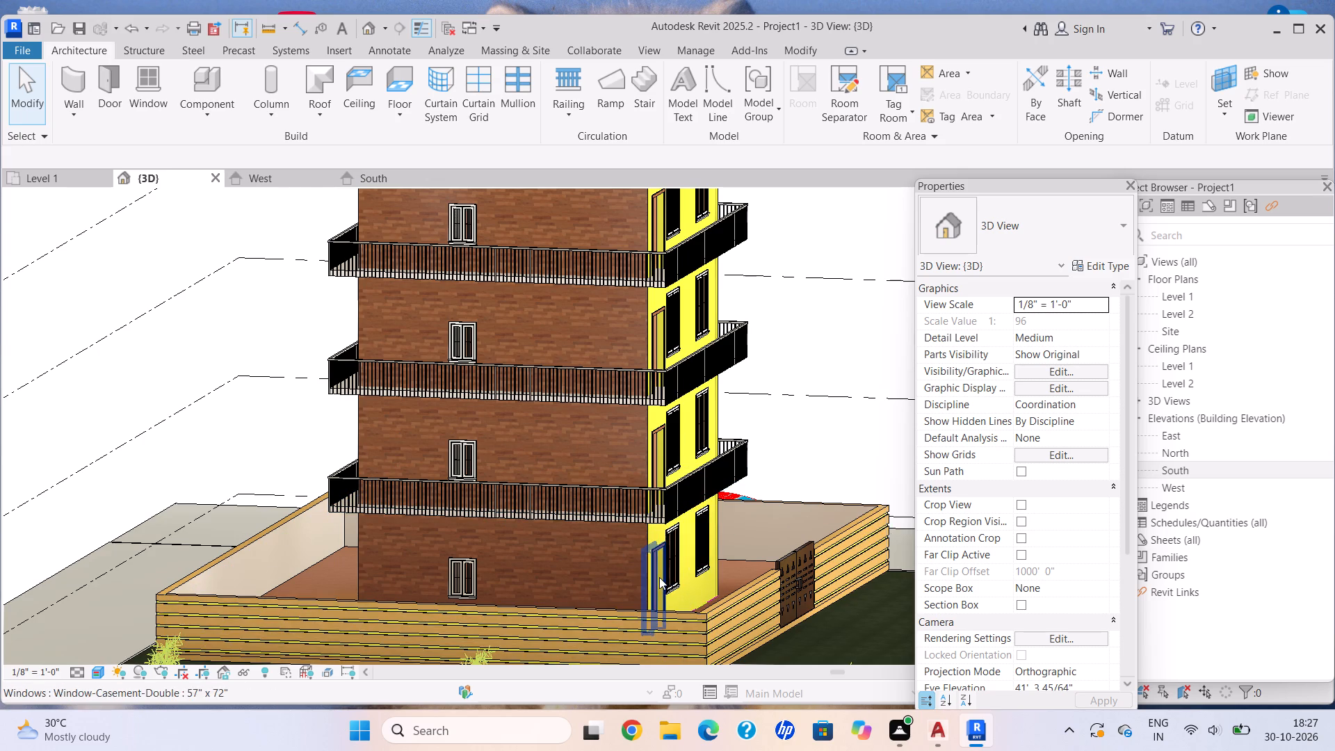
scroll(660, 492, "up", 1)
scroll(579, 479, "down", 1)
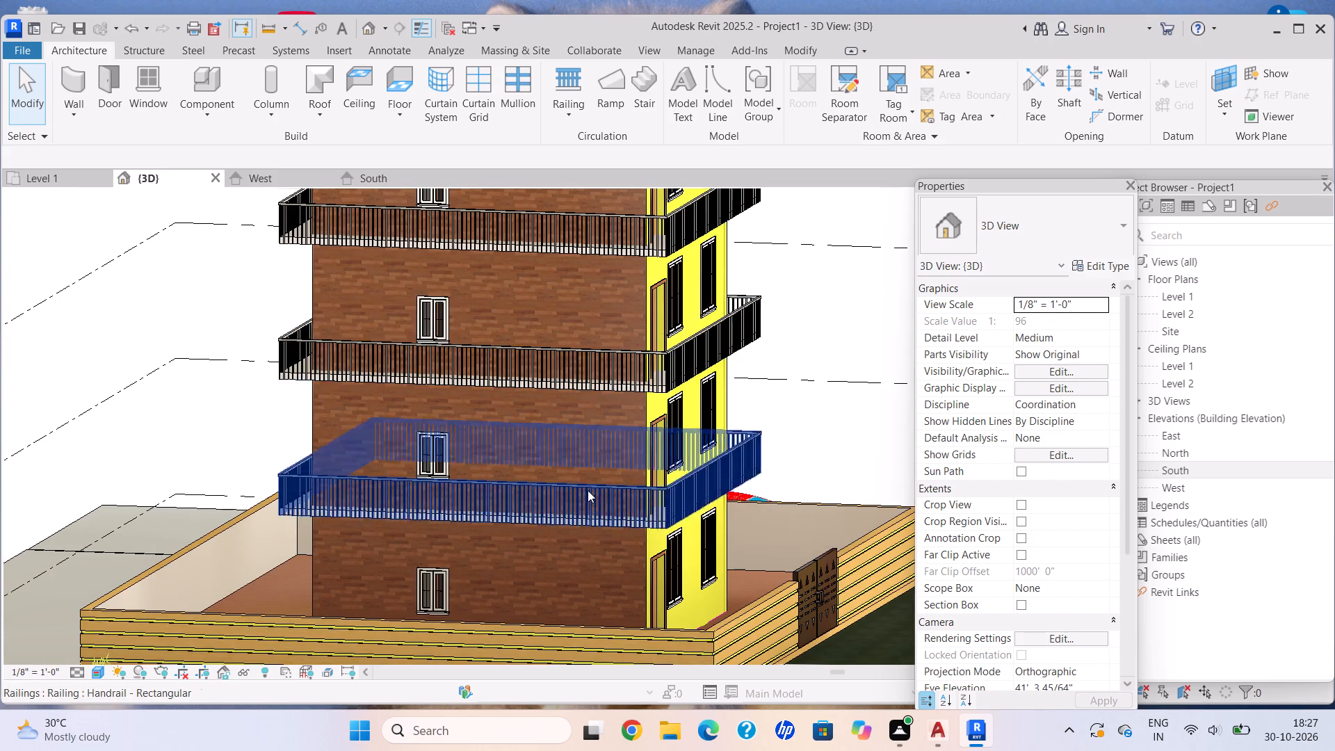
scroll(588, 490, "down", 2)
middle_click_drag(537, 492, 528, 492, "shift")
middle_click_drag(521, 492, 503, 493, "shift")
scroll(644, 499, "up", 6)
left_click(654, 540)
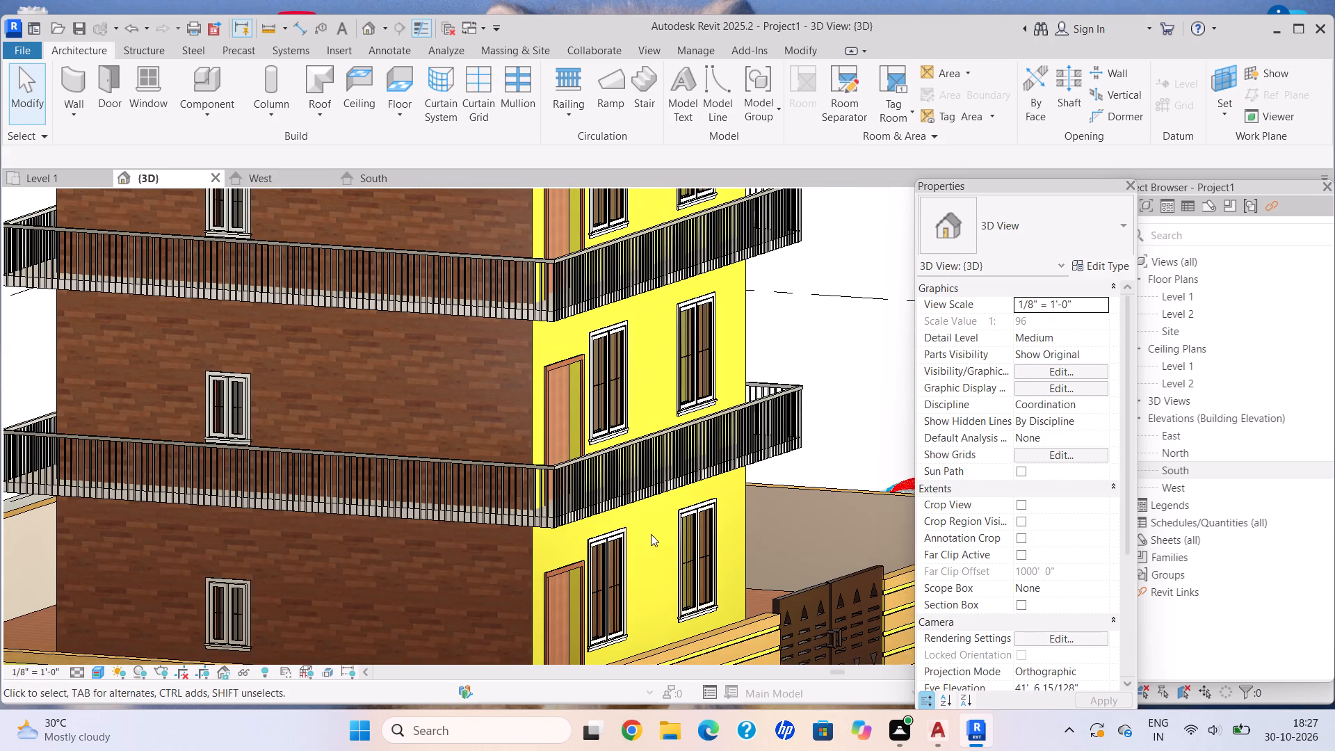
scroll(346, 364, "down", 5)
Set the sill height of the Level 1 34" x 36" casement window on the single-window side wall to 7'.
middle_click_drag(360, 380, 448, 411, "shift")
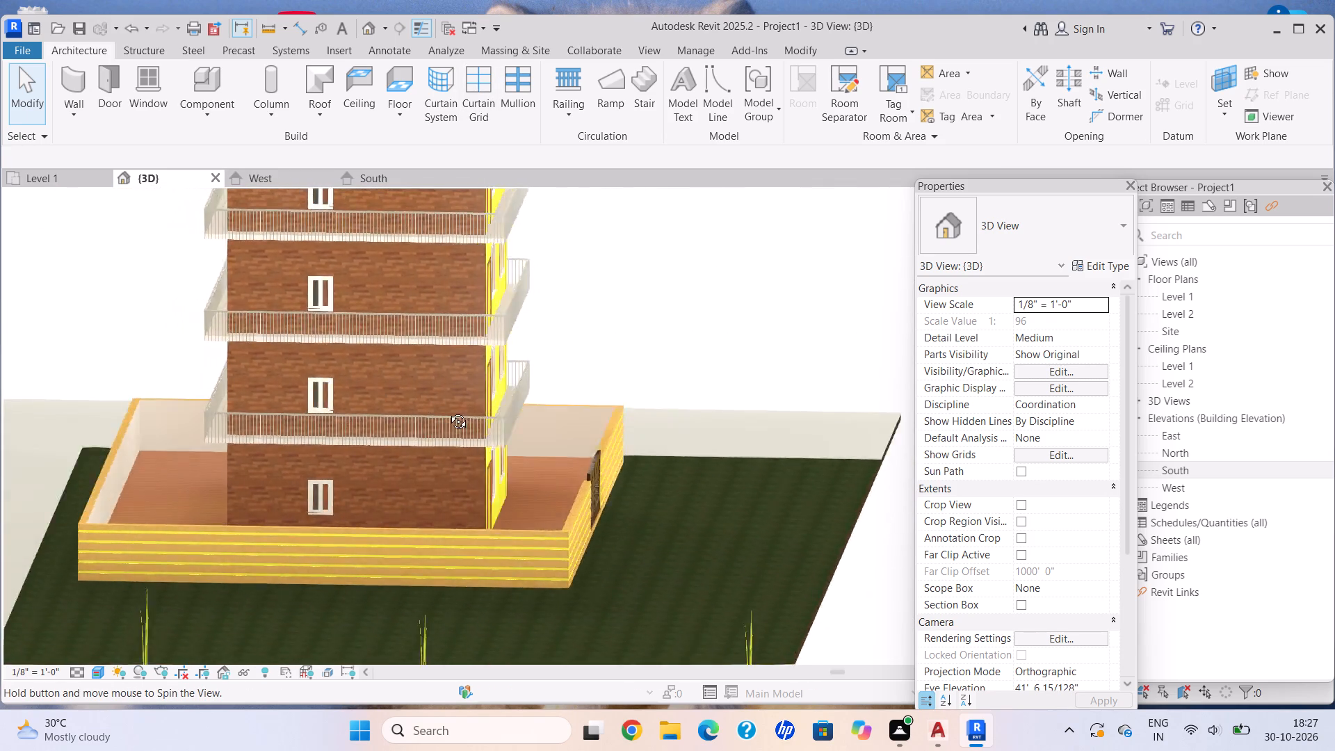
middle_click_drag(448, 411, 524, 433, "shift")
scroll(442, 495, "up", 8)
key("Escape")
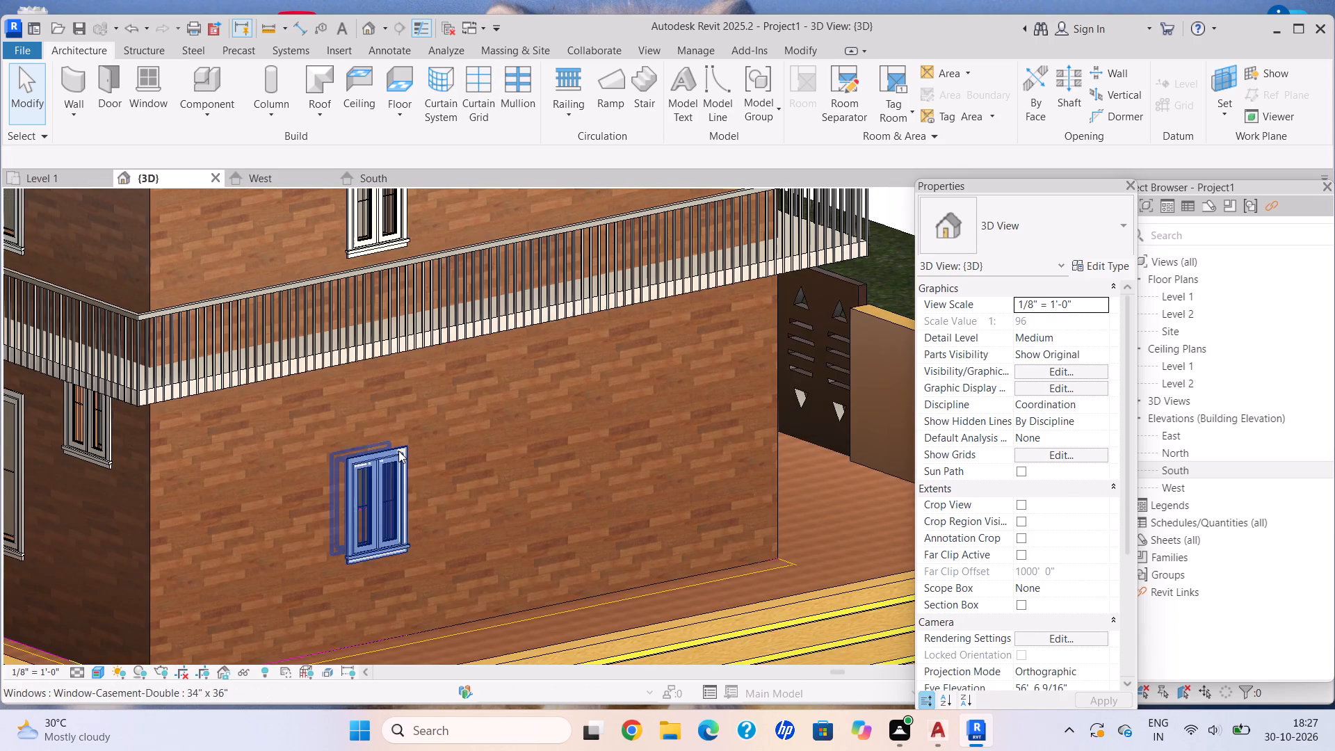
left_click(398, 451)
left_click(1062, 328)
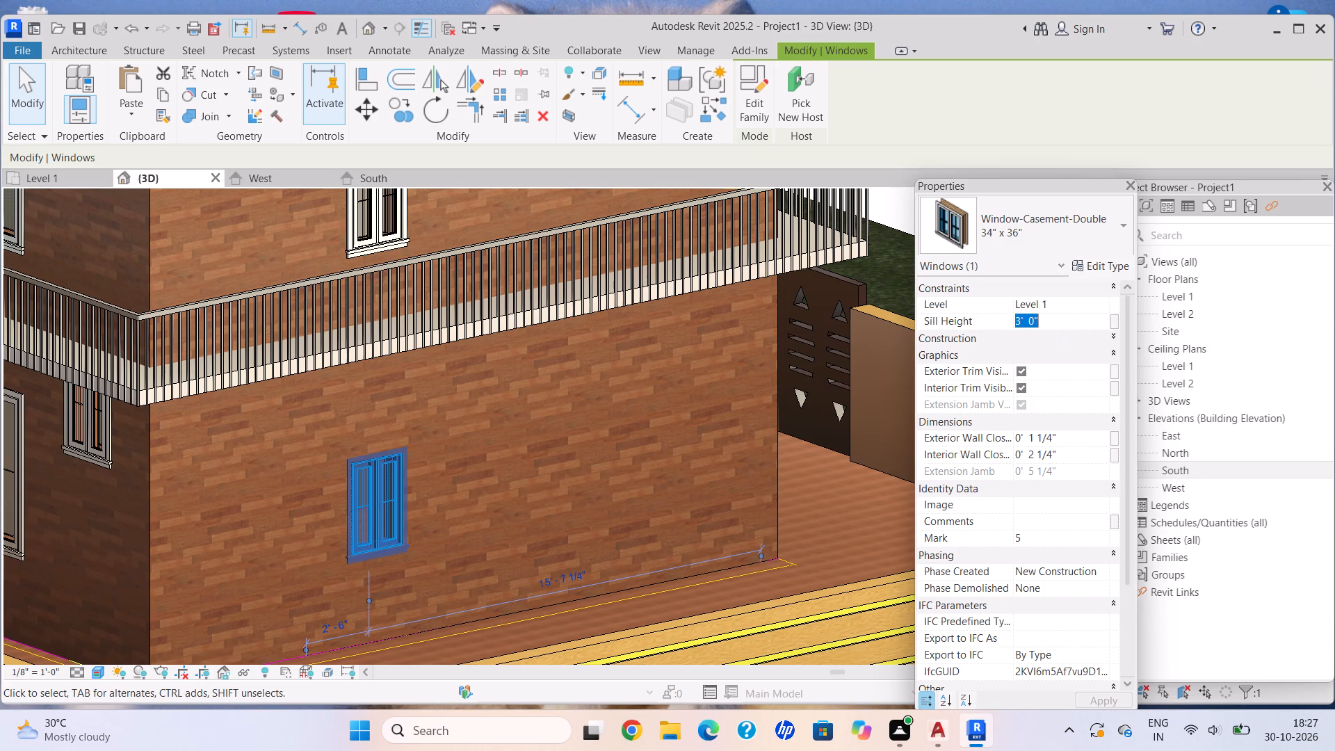
key("BackSpace")
type("7'")
key("Return")
scroll(558, 355, "down", 3)
middle_click_drag(567, 348, 630, 515)
scroll(631, 512, "down", 1)
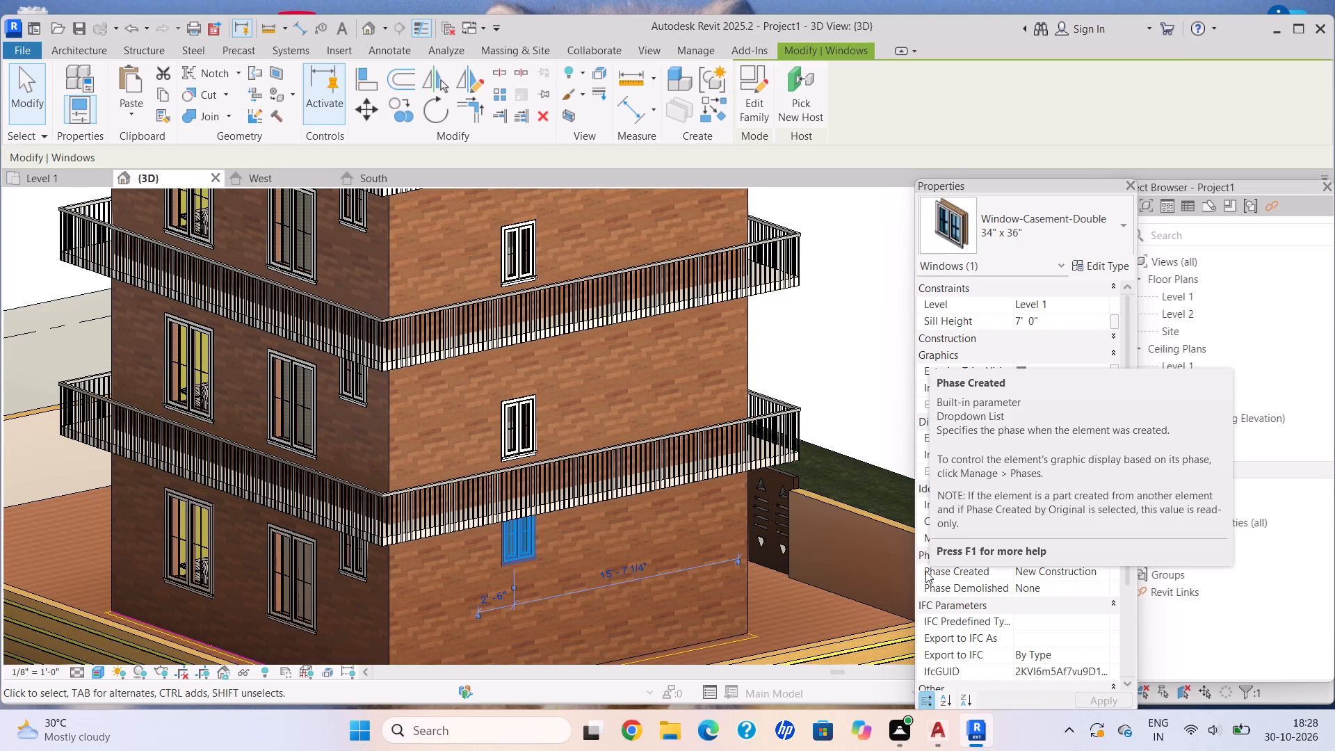
scroll(938, 586, "up", 1)
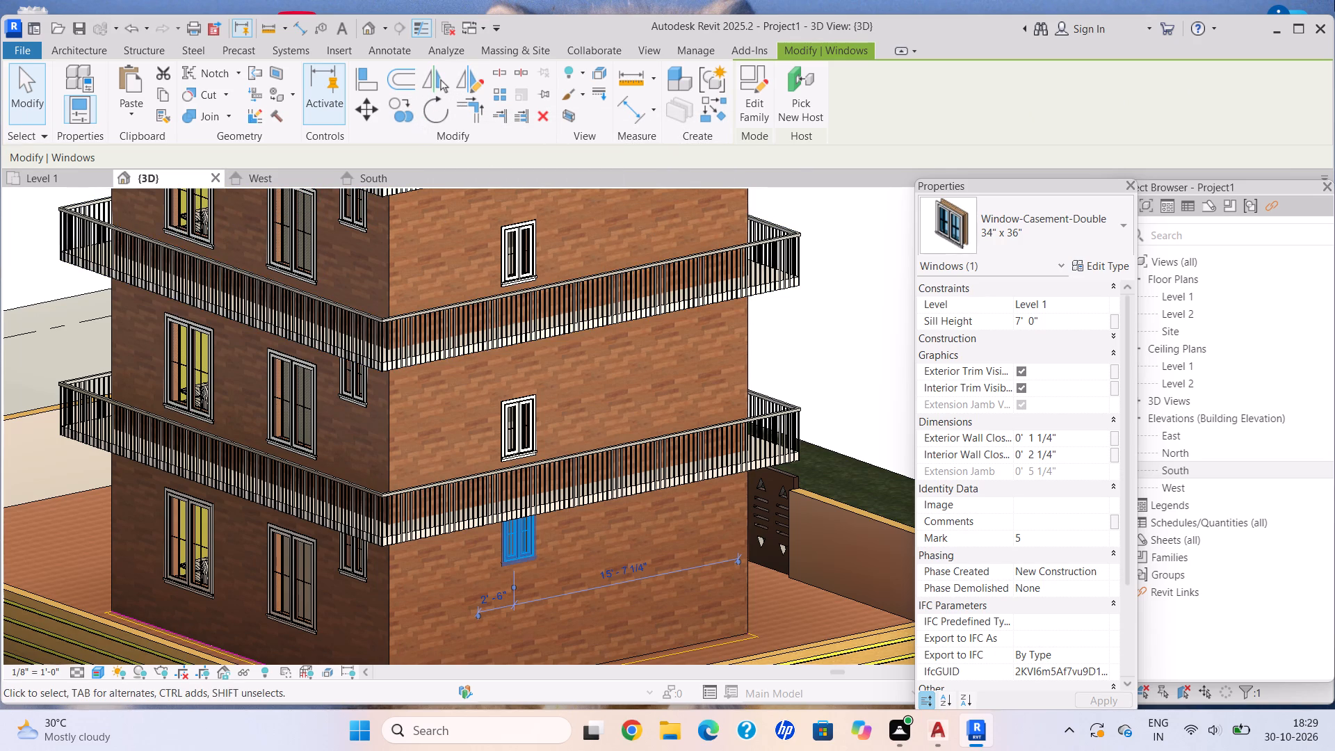
scroll(503, 516, "down", 1)
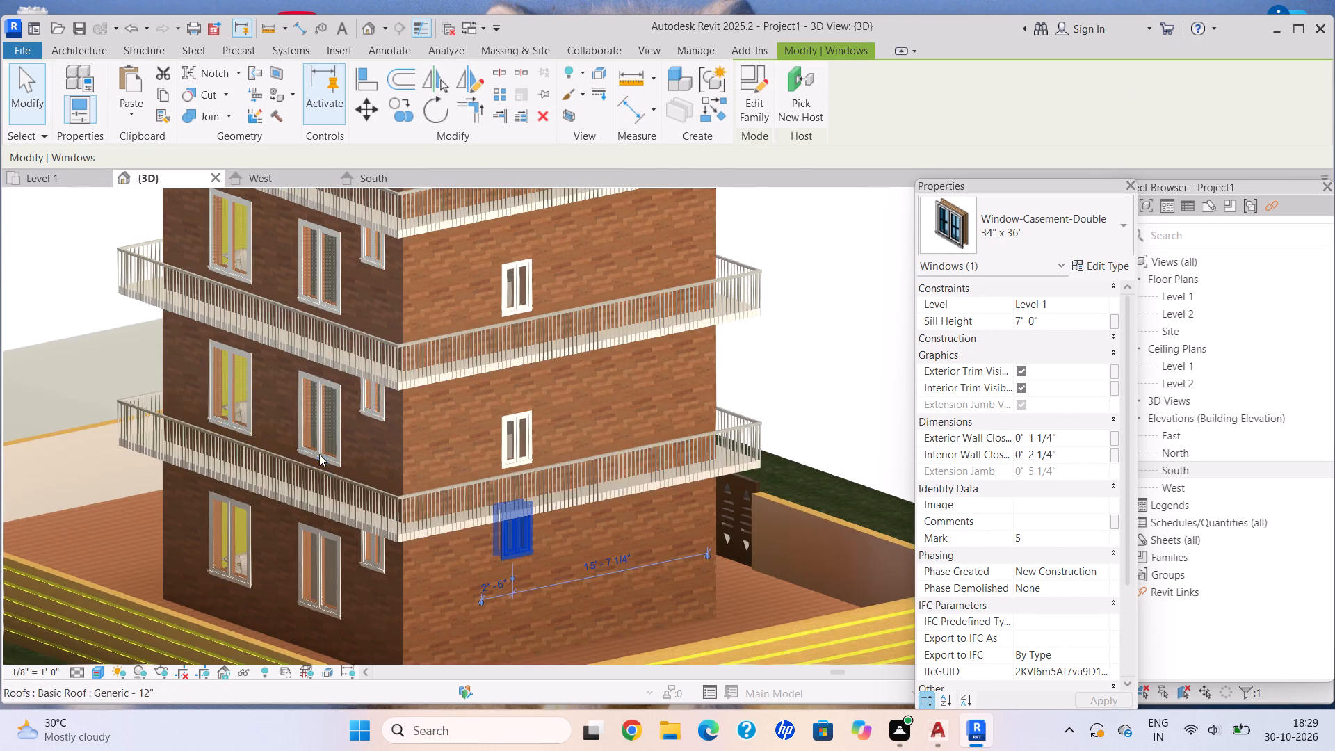
key("Escape")
key("Escape")
Set the sill height of the Level 2 34" x 36" casement window on the same side wall to 7'.
scroll(439, 598, "down", 1)
middle_click_drag(439, 598, 392, 548, "shift")
scroll(432, 471, "up", 5)
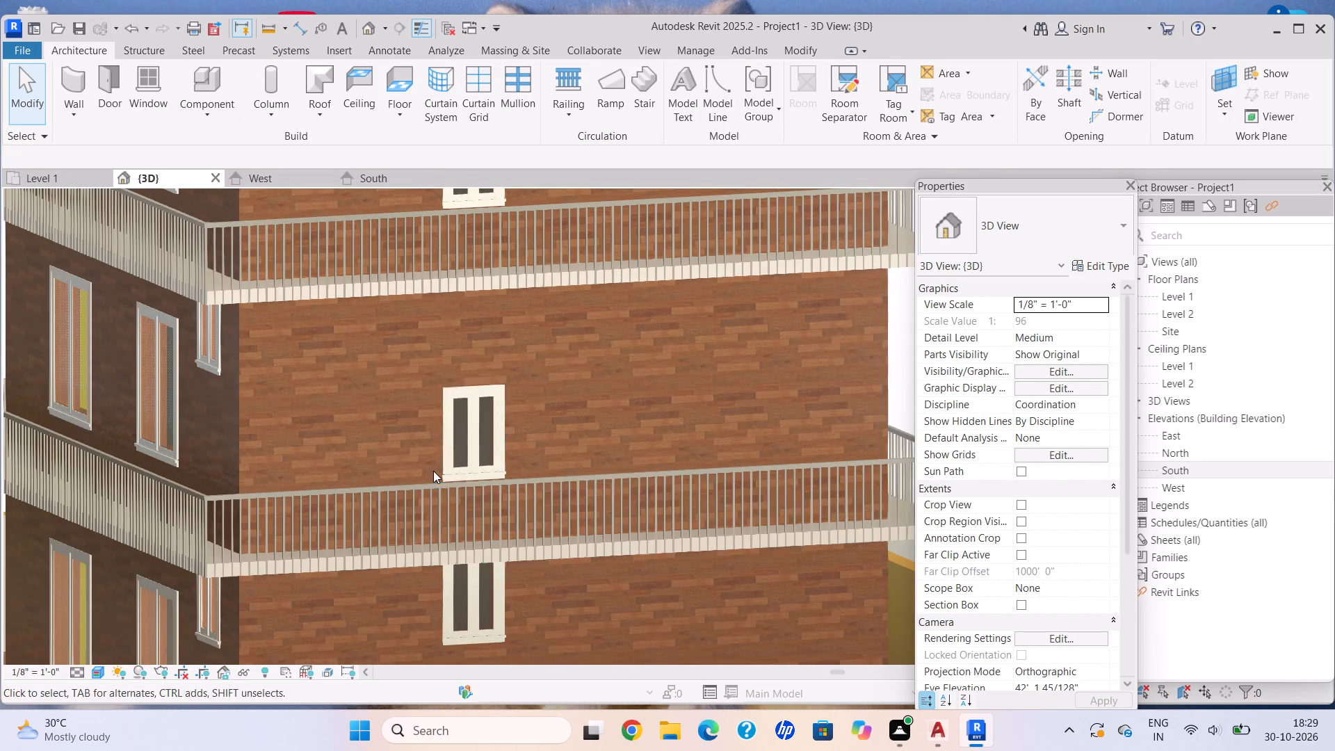
left_click(494, 401)
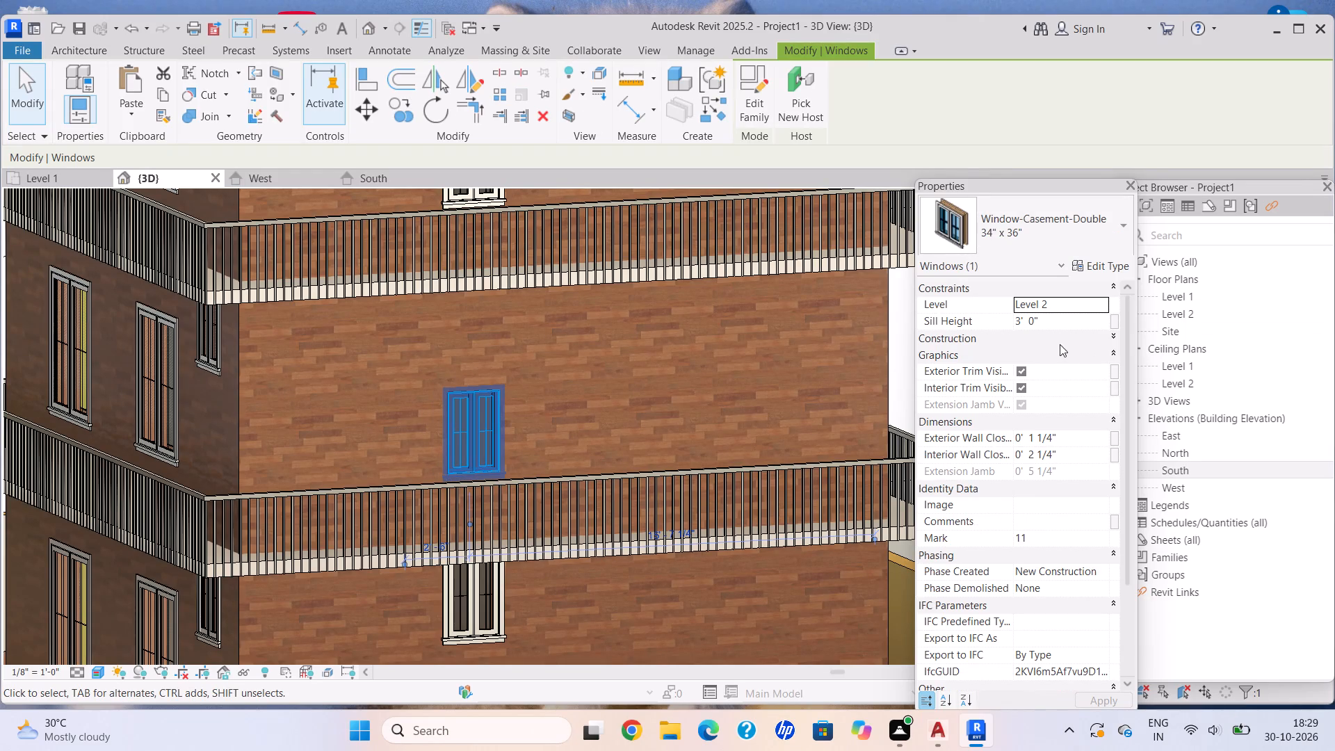
left_click(1056, 327)
key("BackSpace")
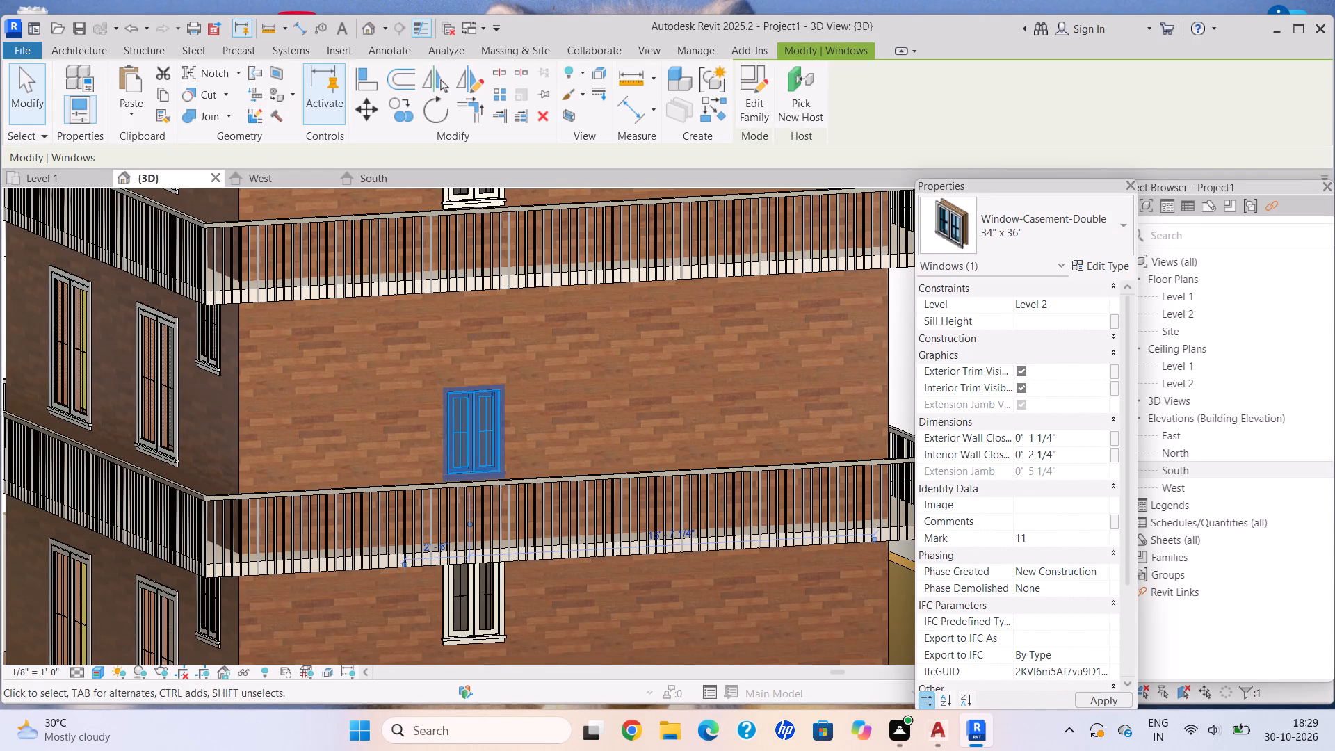
type("7'")
key("Return")
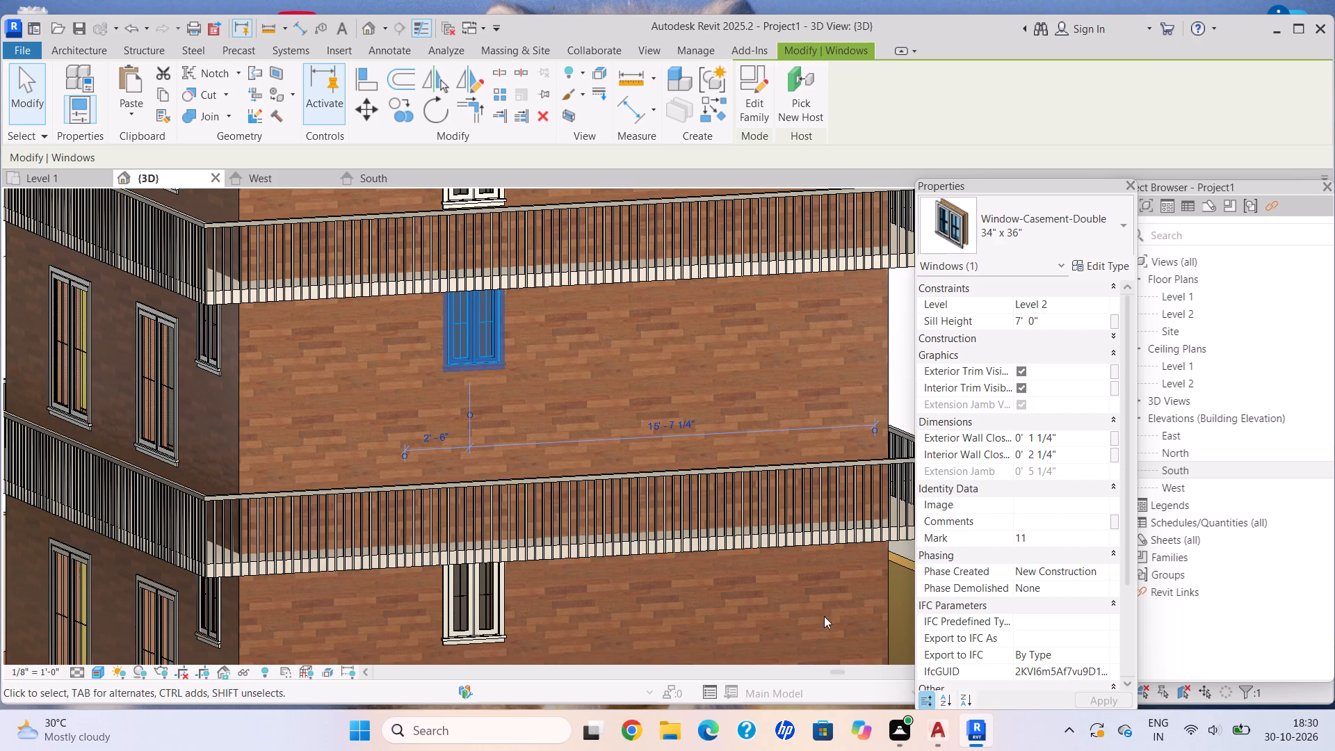
Set the sill height of the Level 3 34" x 36" casement window on the same side wall to 7'.
scroll(953, 672, "down", 1)
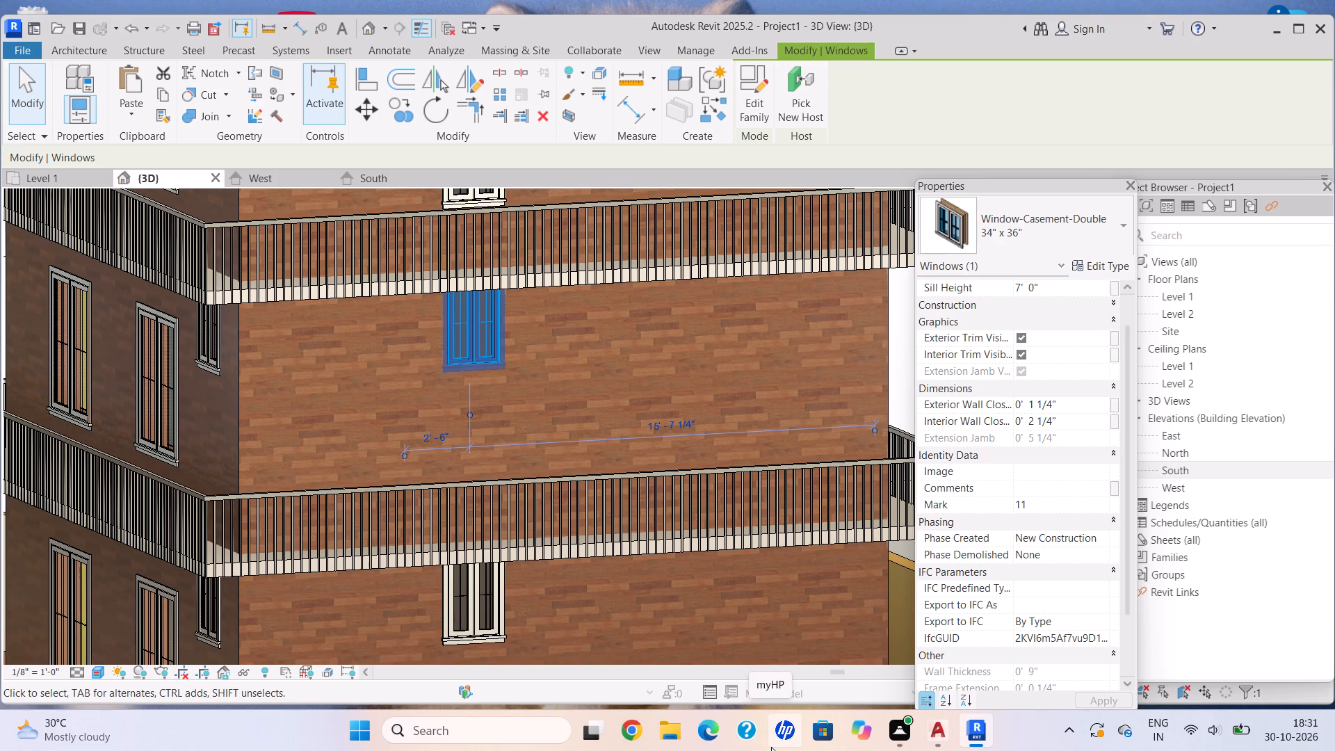
scroll(669, 540, "down", 5)
middle_click_drag(505, 326, 521, 384)
scroll(588, 363, "up", 3)
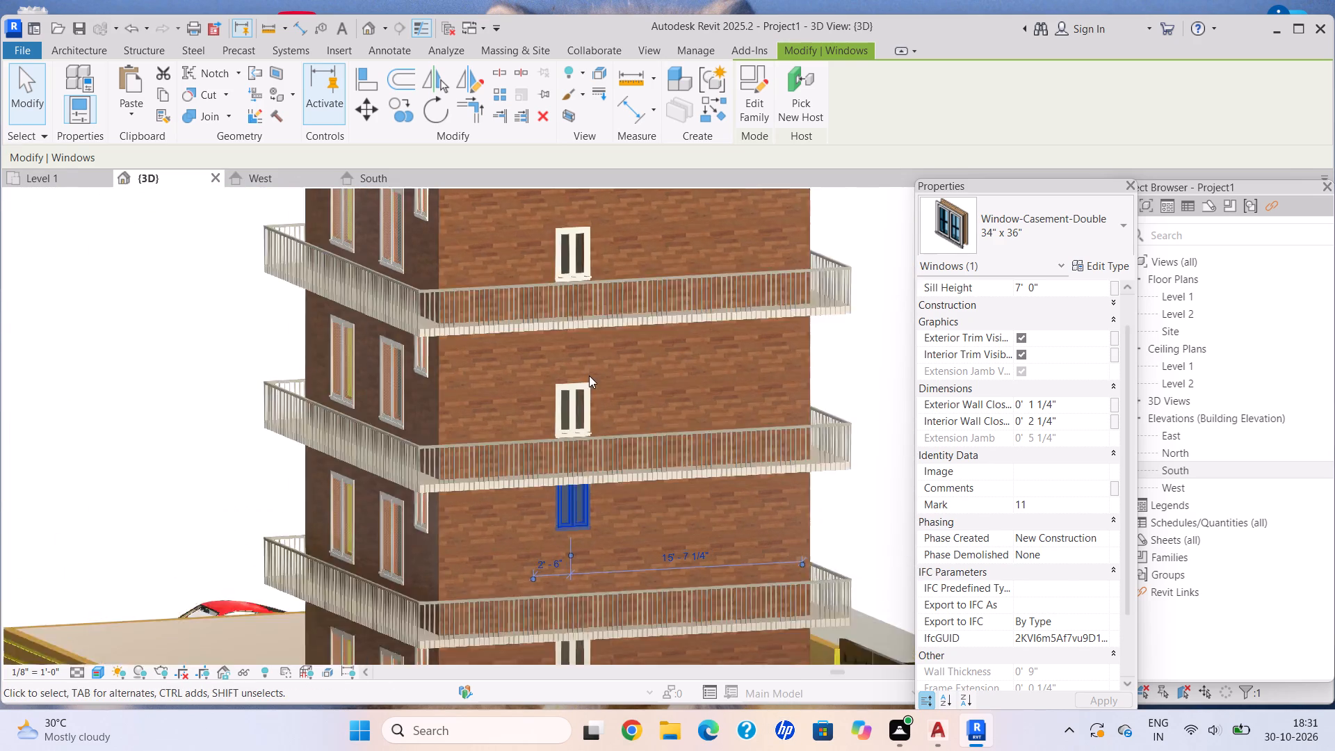
left_click(589, 387)
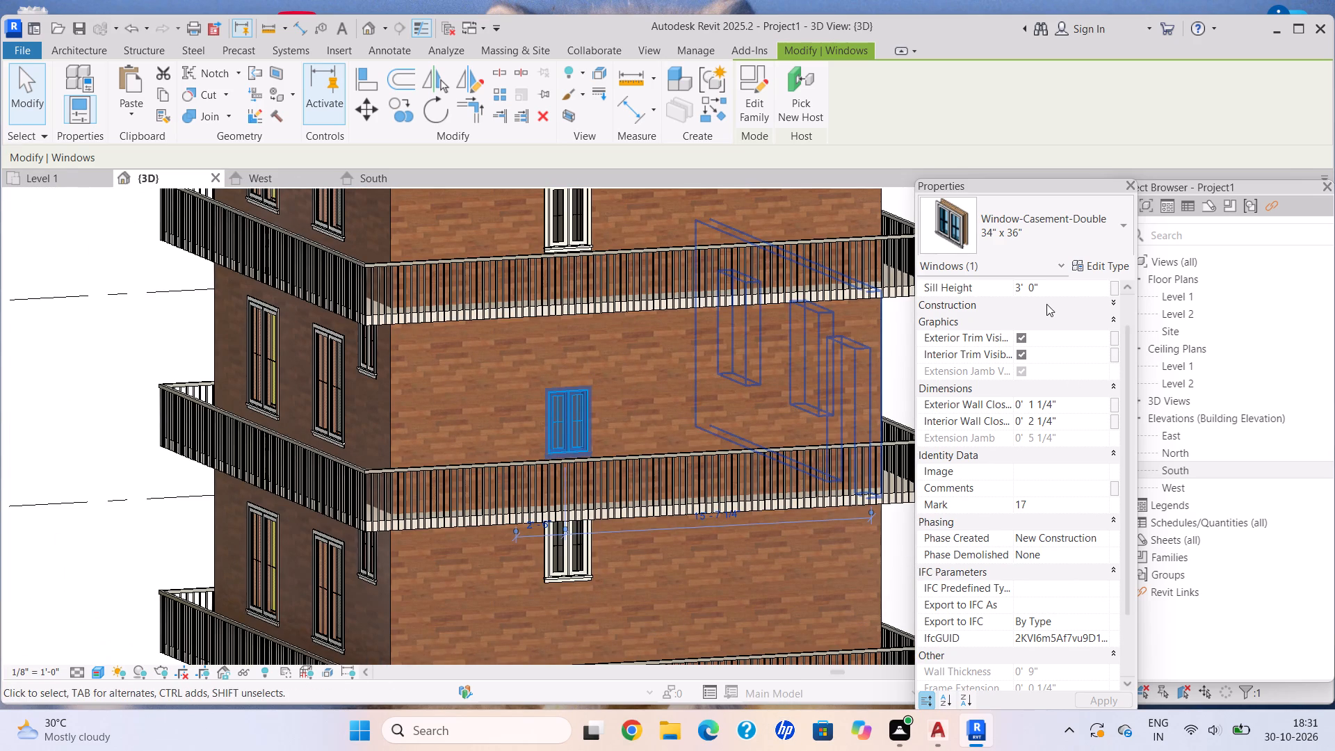
left_click(1066, 287)
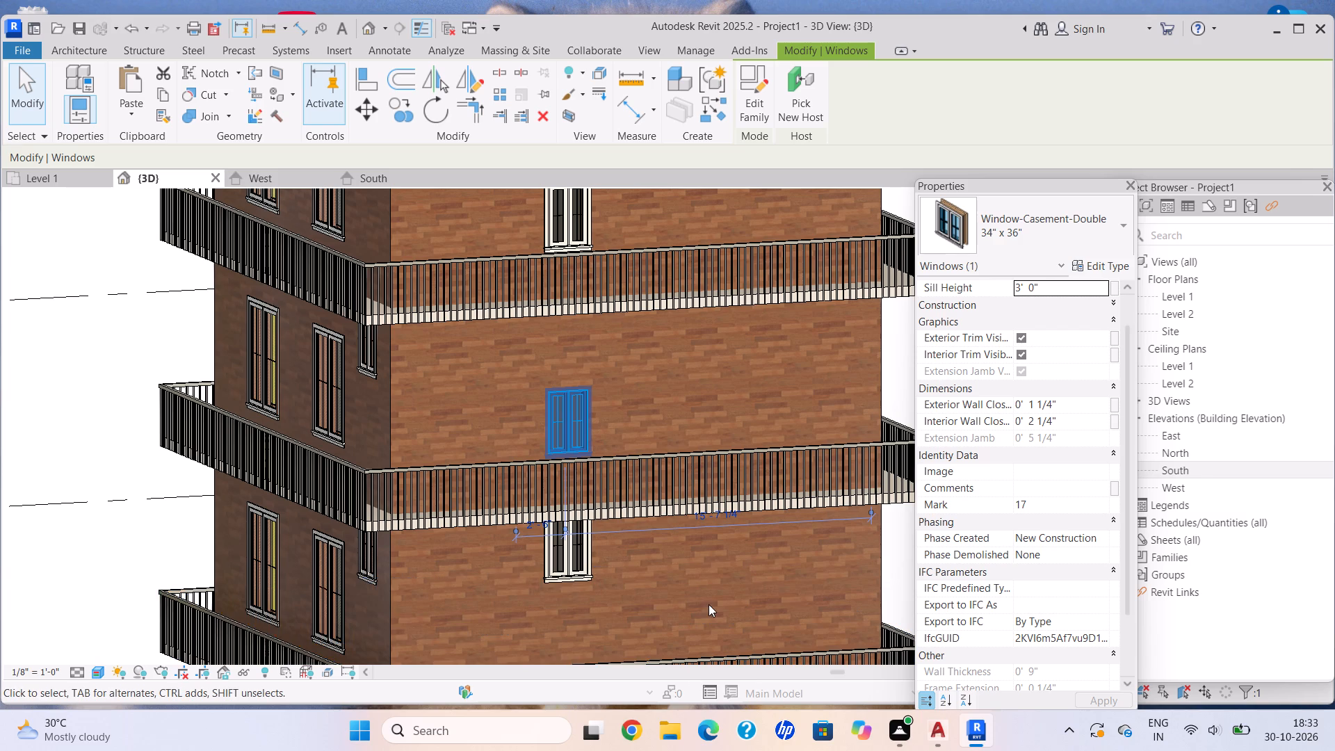
right_click_drag(599, 613, 578, 613)
key("Escape")
left_click(583, 398)
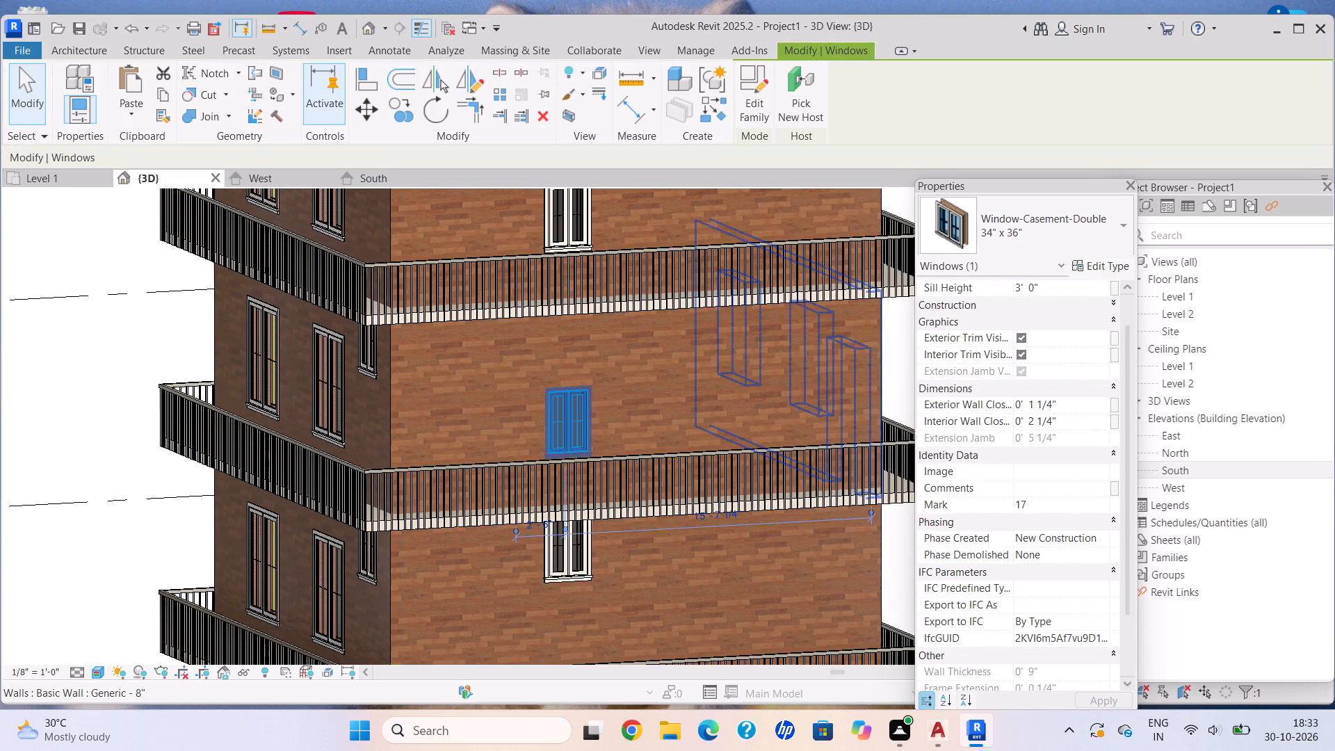
left_click(1078, 290)
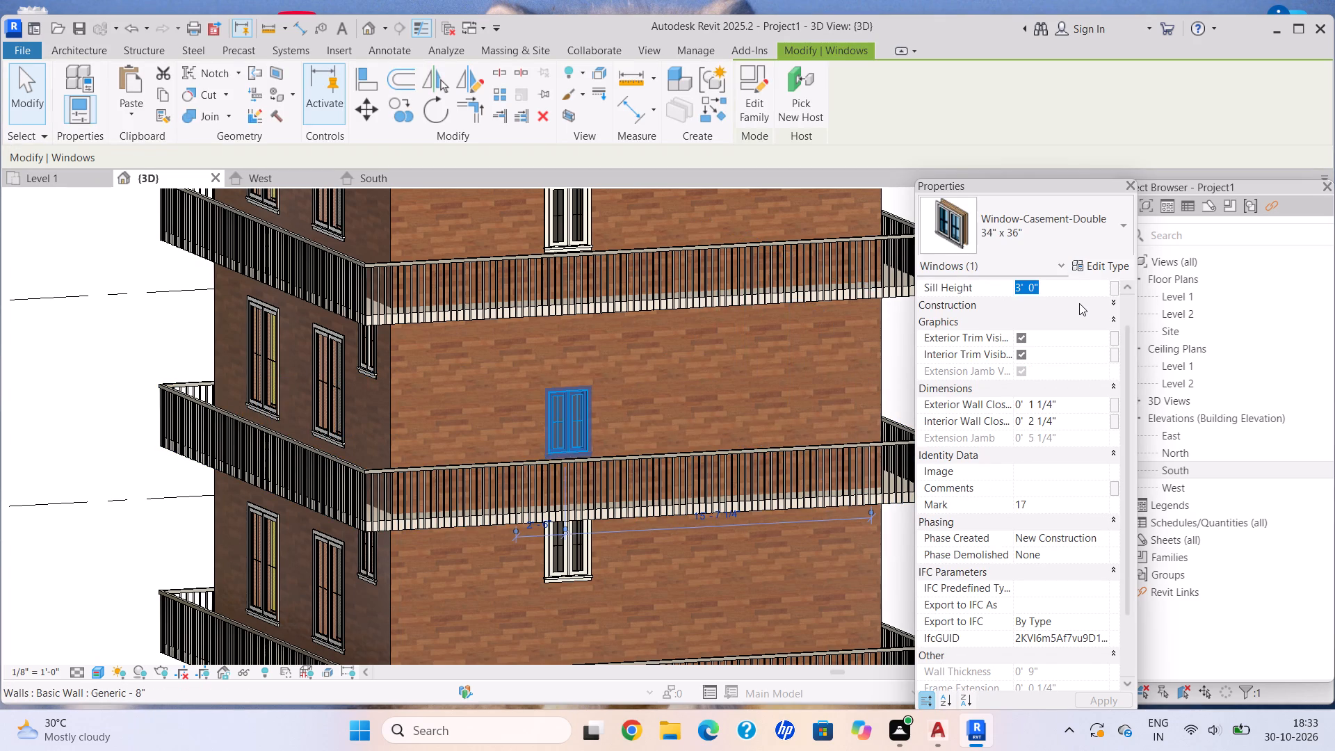
key("BackSpace")
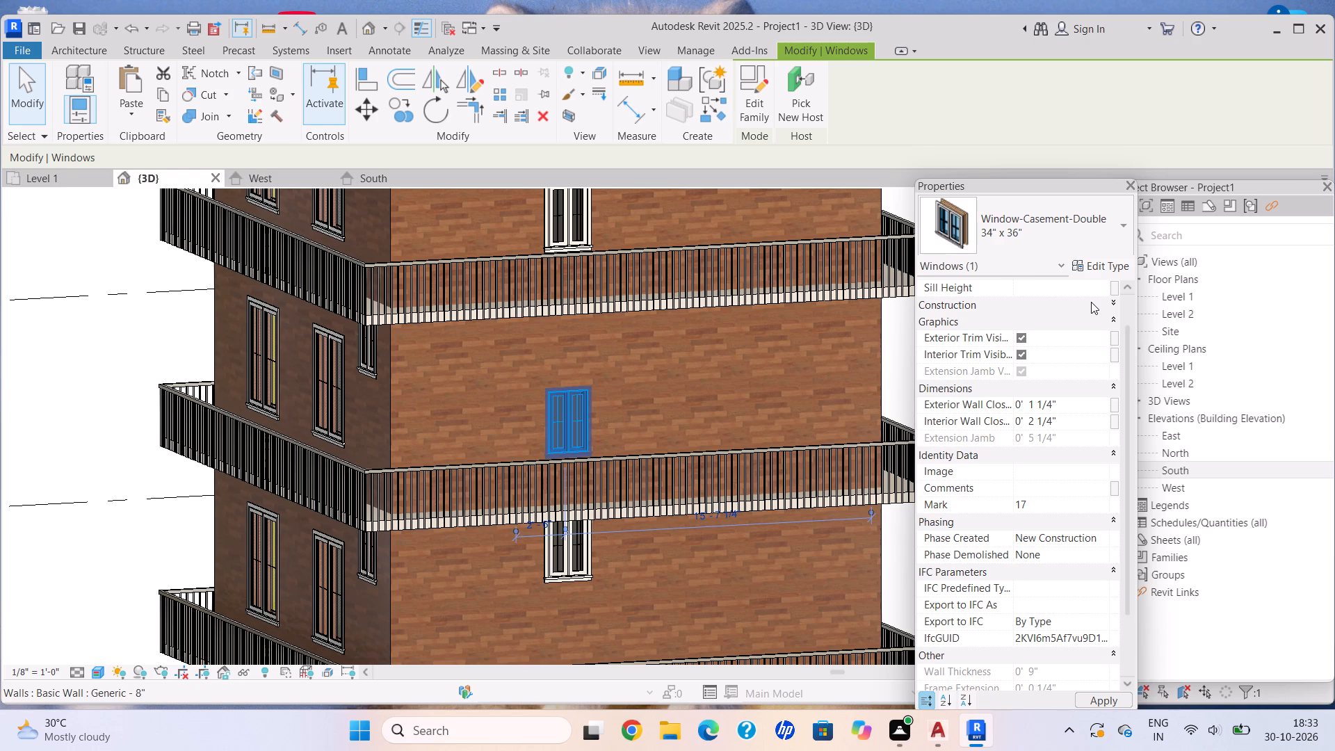
key("7")
key("apostrophe")
key("Return")
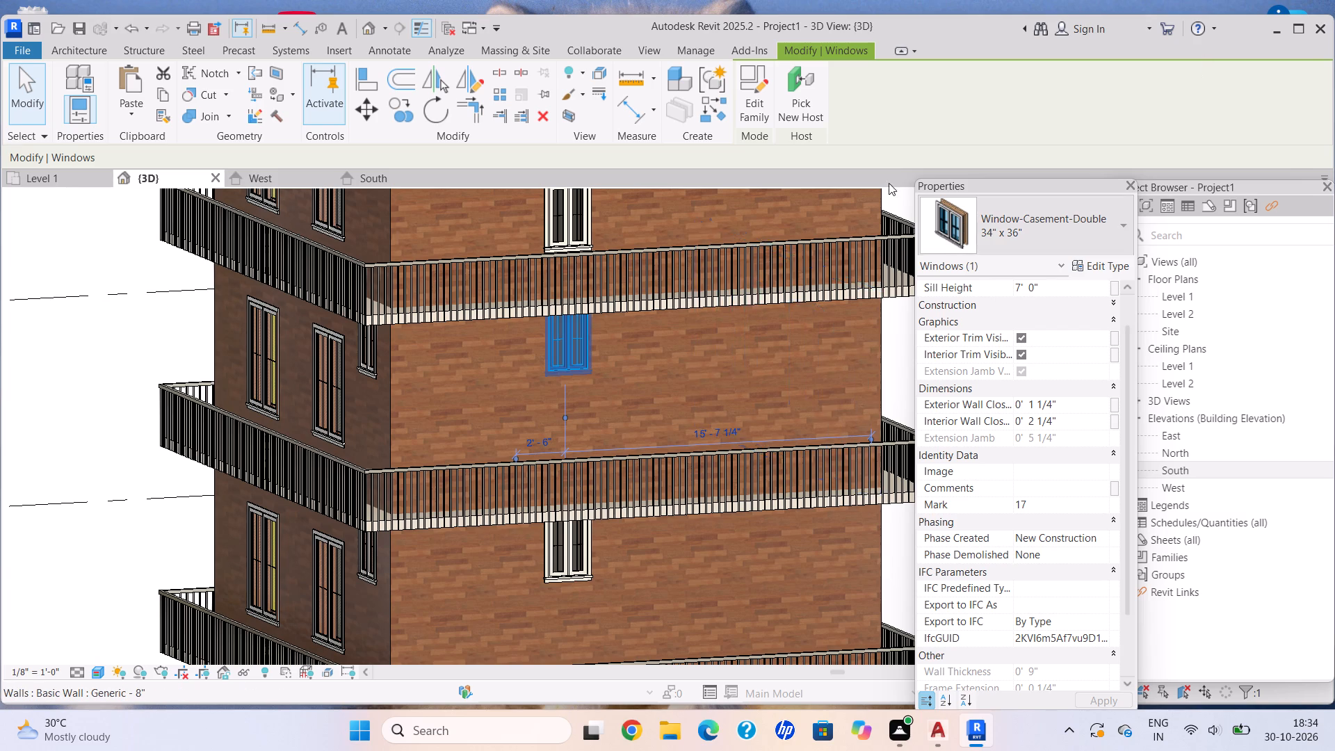
Set the sill height of the Level 4 34" x 36" casement window, below the roof railing on the same side wall, to 7'.
scroll(603, 378, "down", 8)
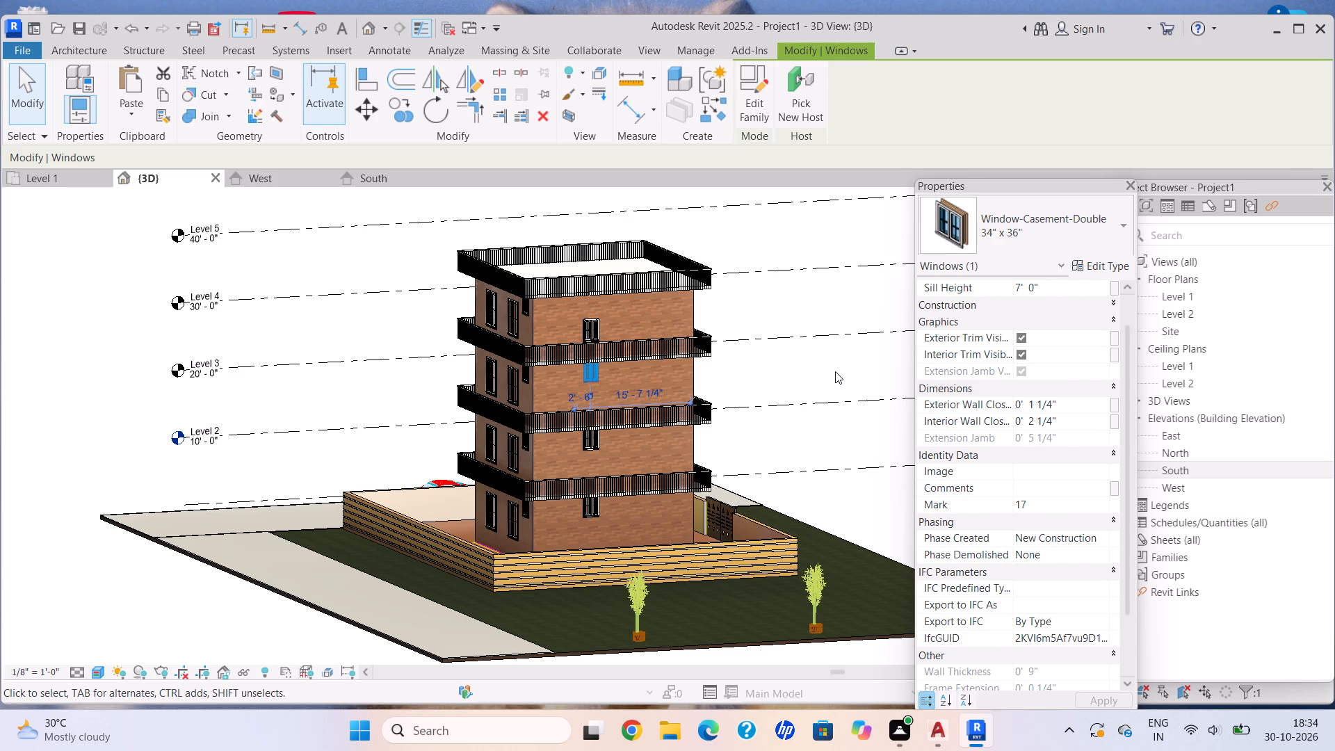
scroll(835, 371, "up", 1)
scroll(763, 407, "down", 1)
middle_click_drag(620, 404, 626, 401)
scroll(626, 401, "up", 1)
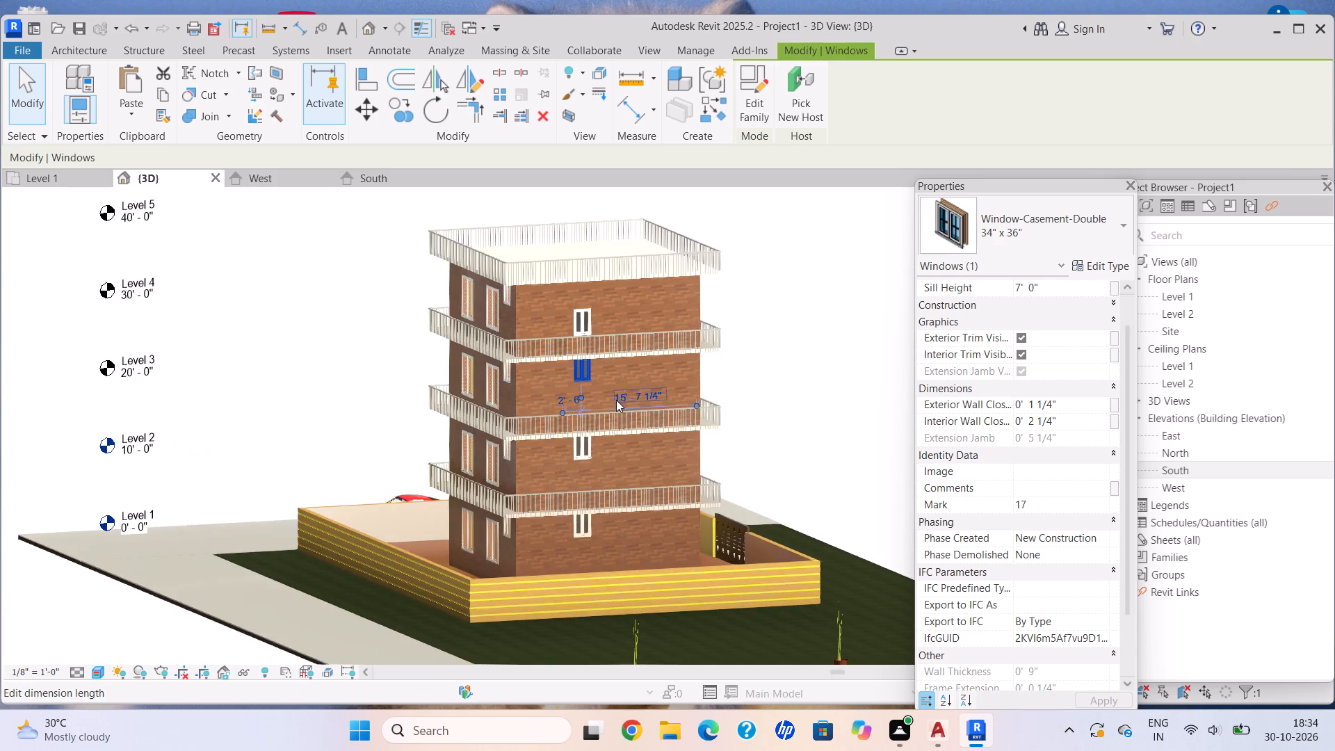
scroll(386, 330, "up", 2)
scroll(581, 446, "up", 1)
middle_click(581, 446)
scroll(547, 438, "down", 1)
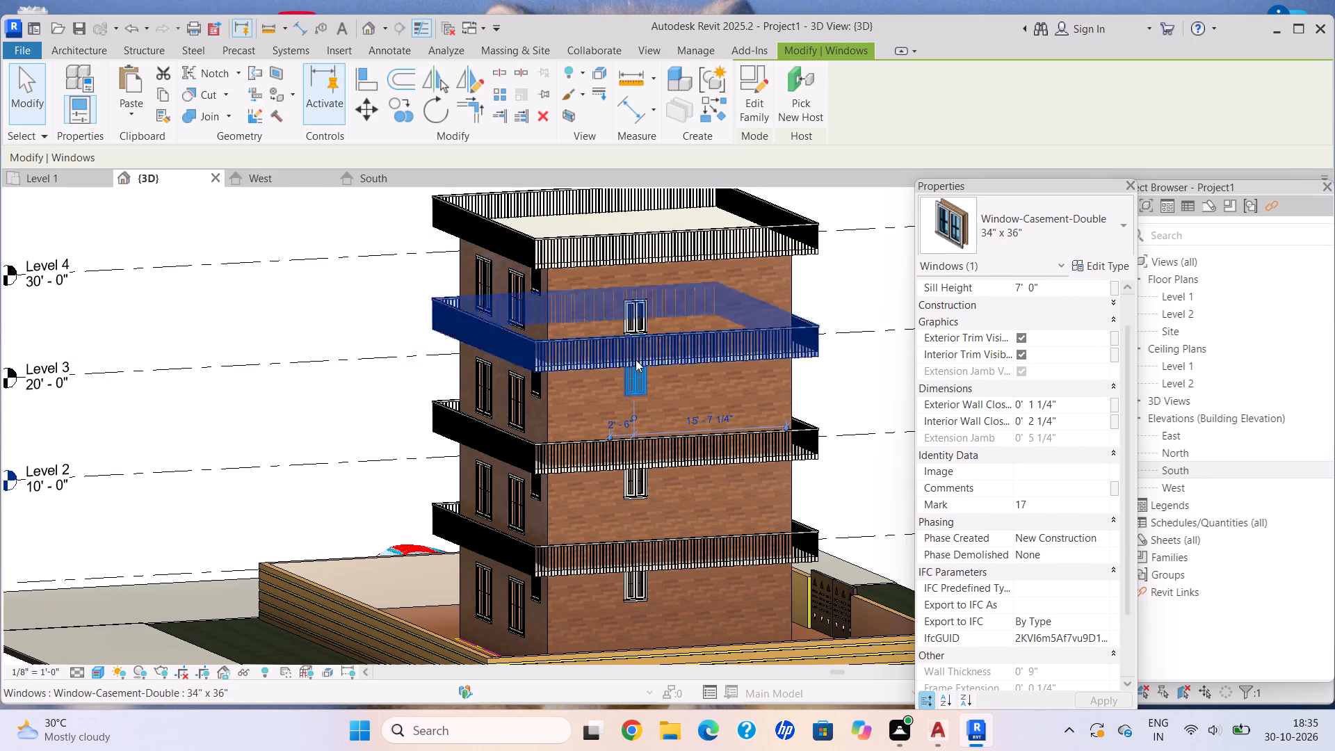
key("Escape")
scroll(646, 333, "up", 3)
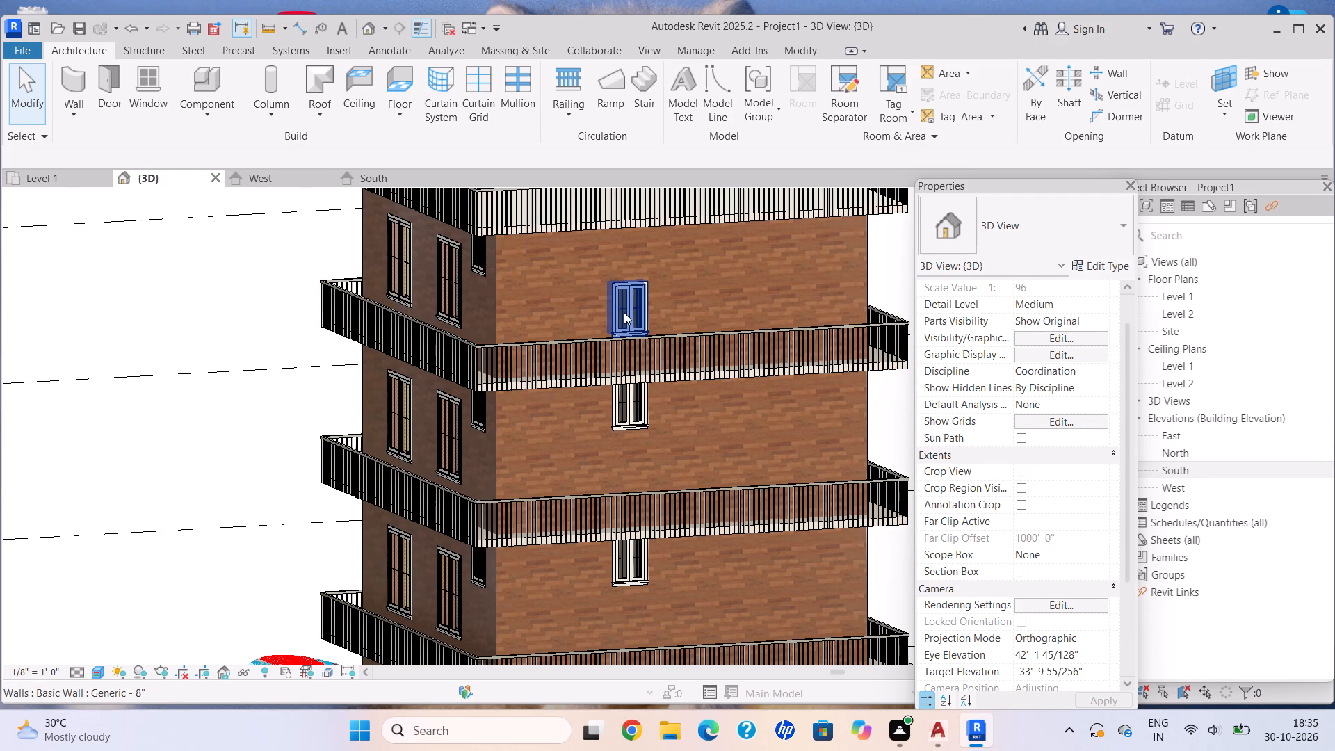
key("Escape")
left_click(636, 291)
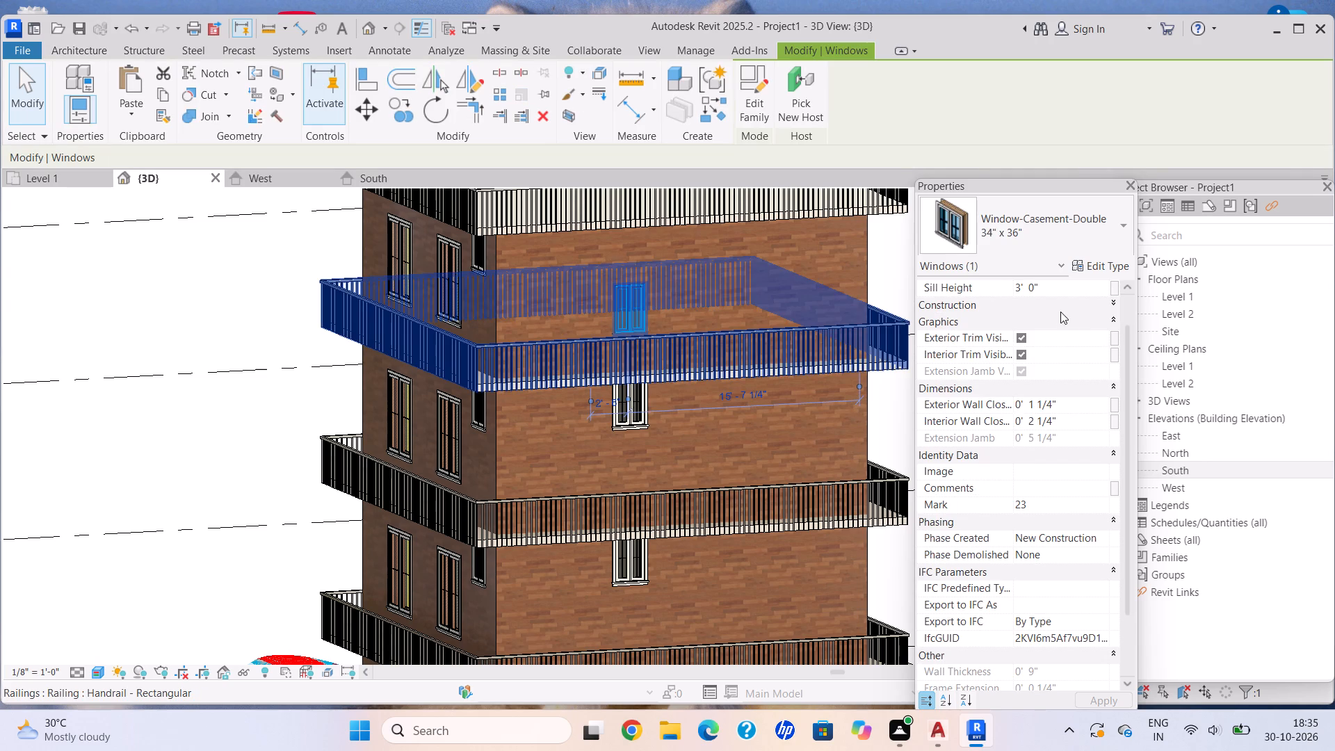
left_click(1071, 289)
key("BackSpace")
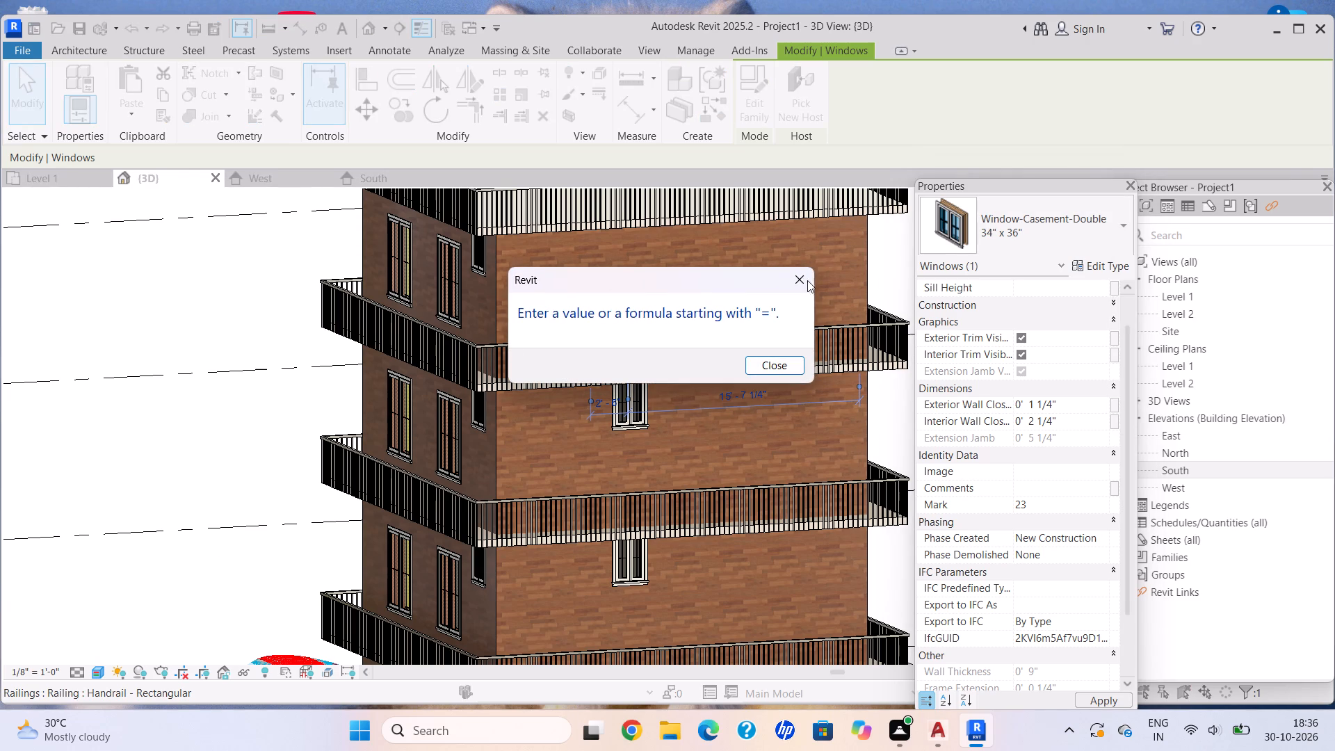
left_click(802, 277)
scroll(806, 284, "down", 4)
middle_click_drag(806, 286, 797, 305)
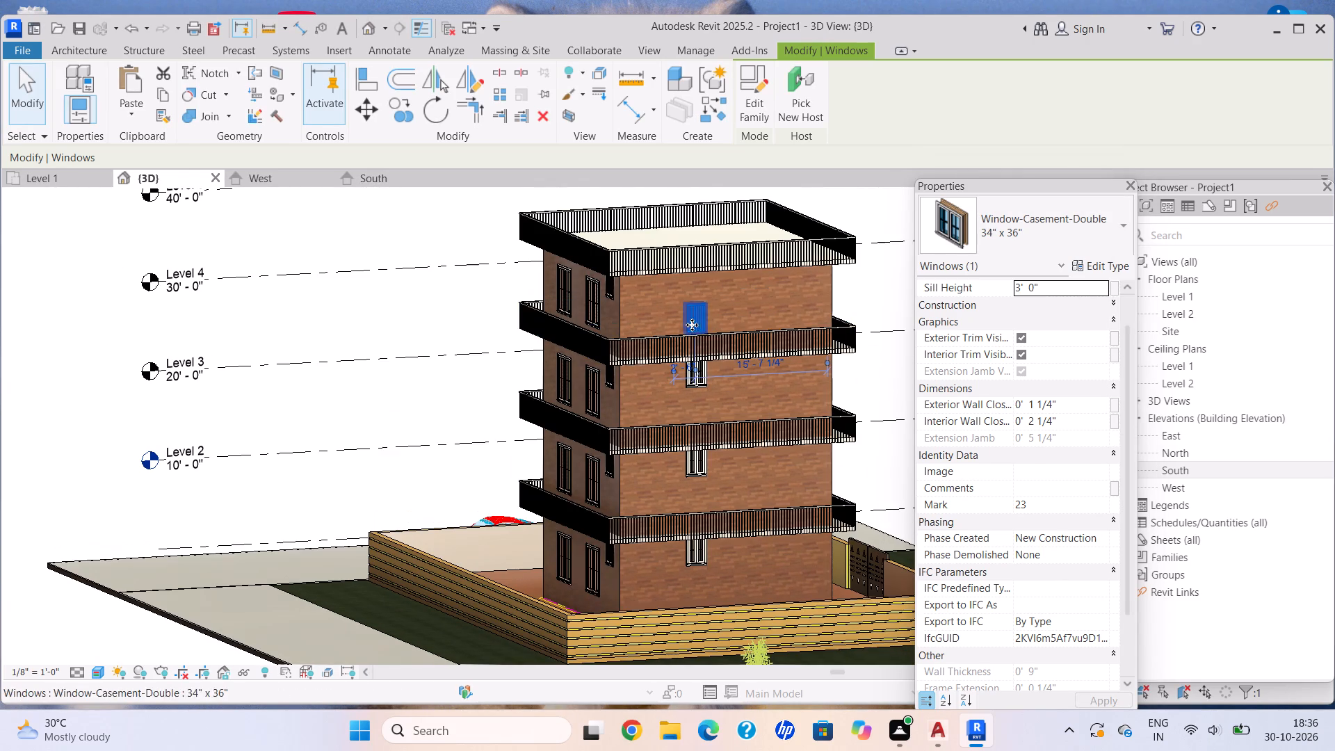
middle_click_drag(721, 362, 721, 399)
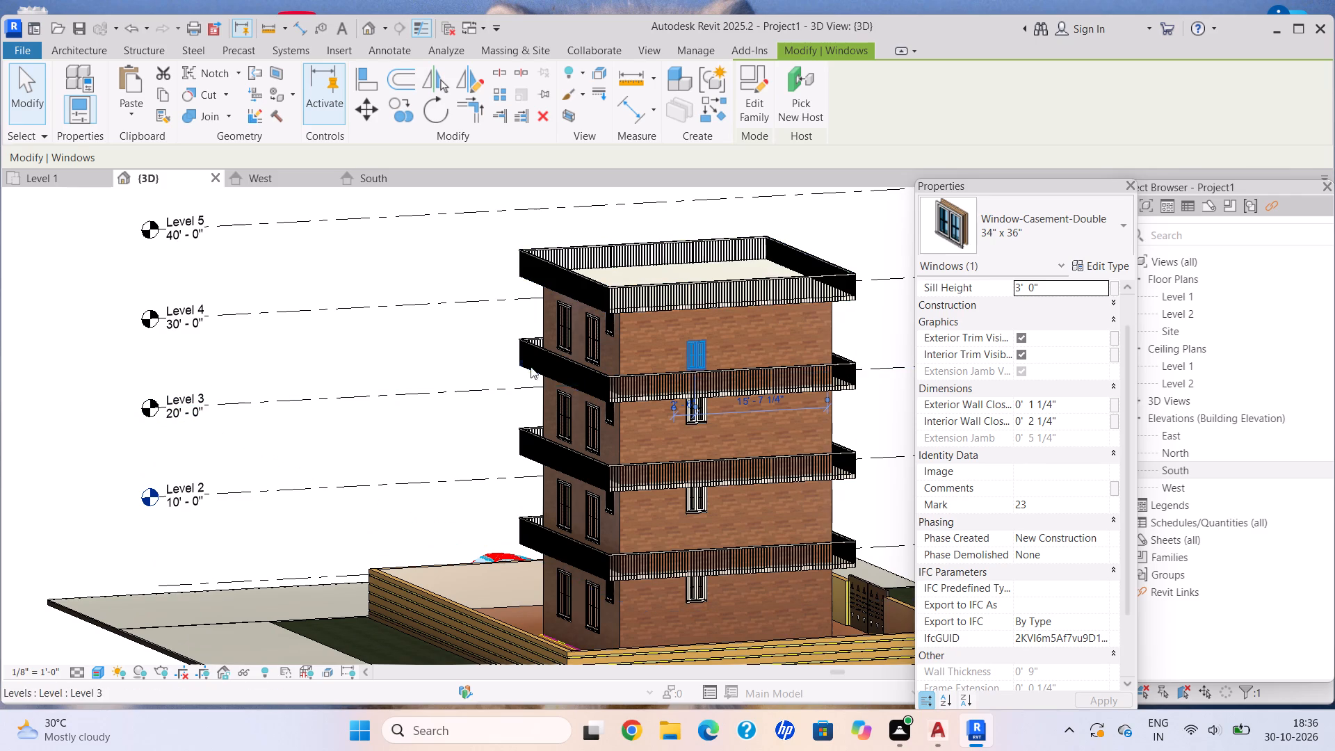
left_click(1086, 291)
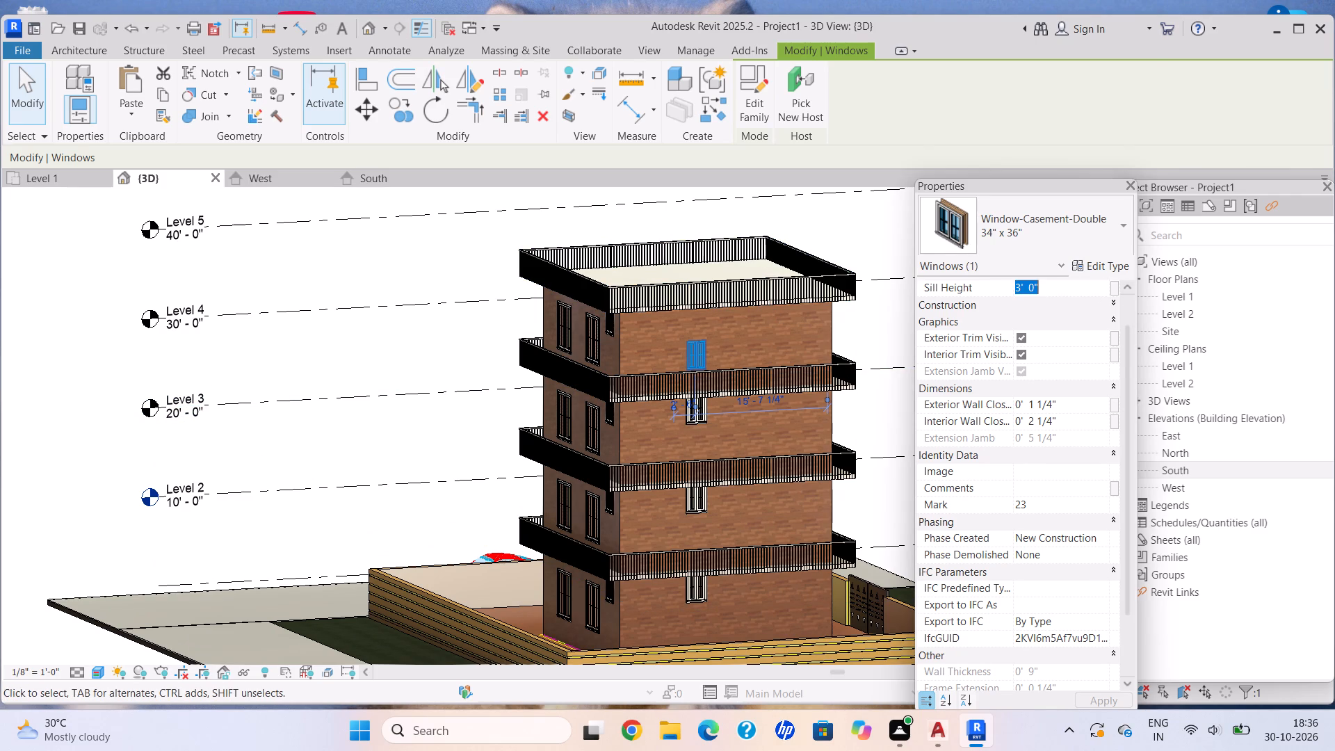
key("BackSpace")
type("7'")
key("Return")
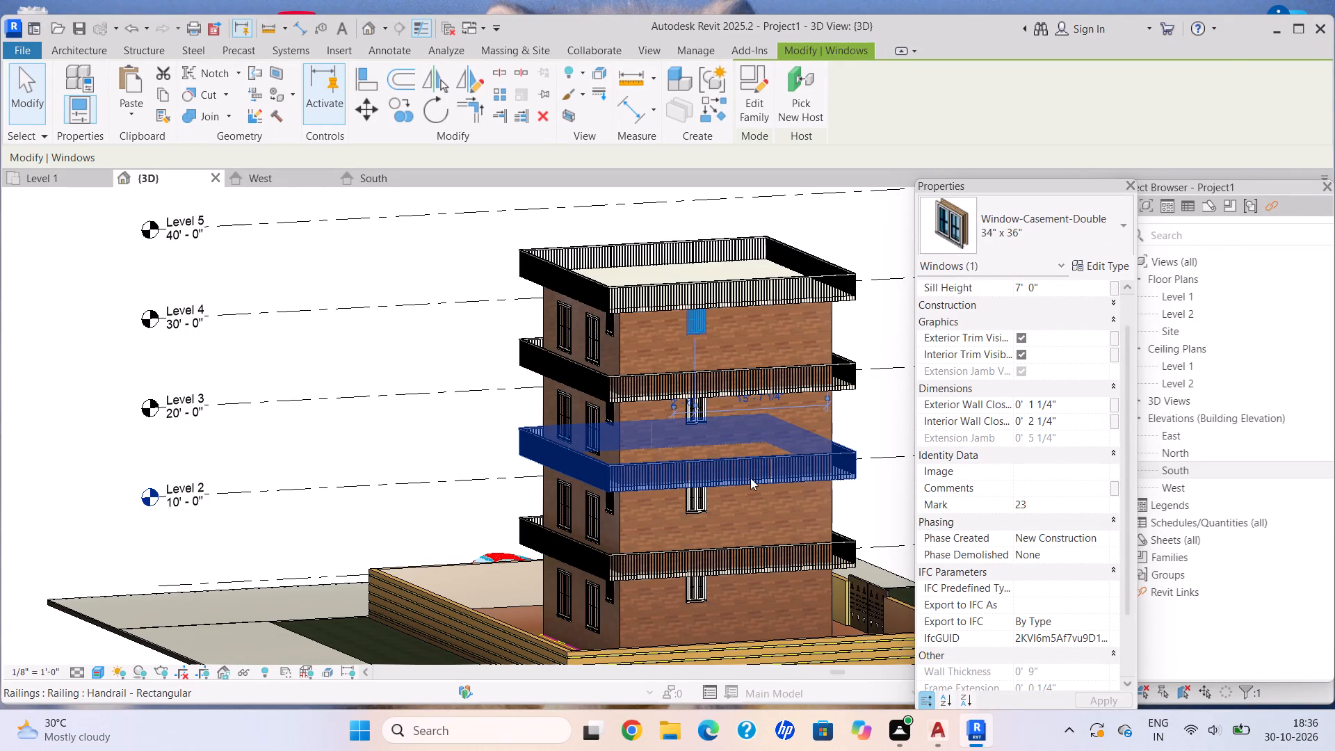
key("Escape")
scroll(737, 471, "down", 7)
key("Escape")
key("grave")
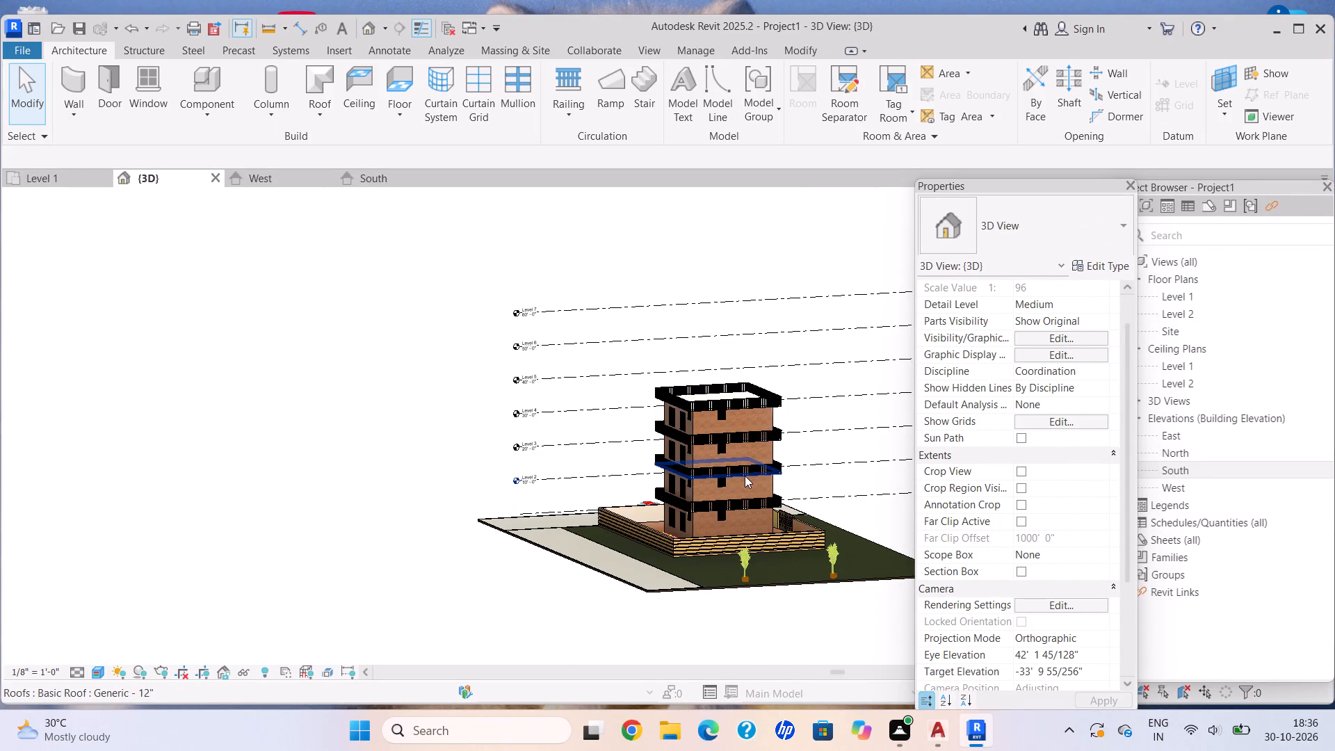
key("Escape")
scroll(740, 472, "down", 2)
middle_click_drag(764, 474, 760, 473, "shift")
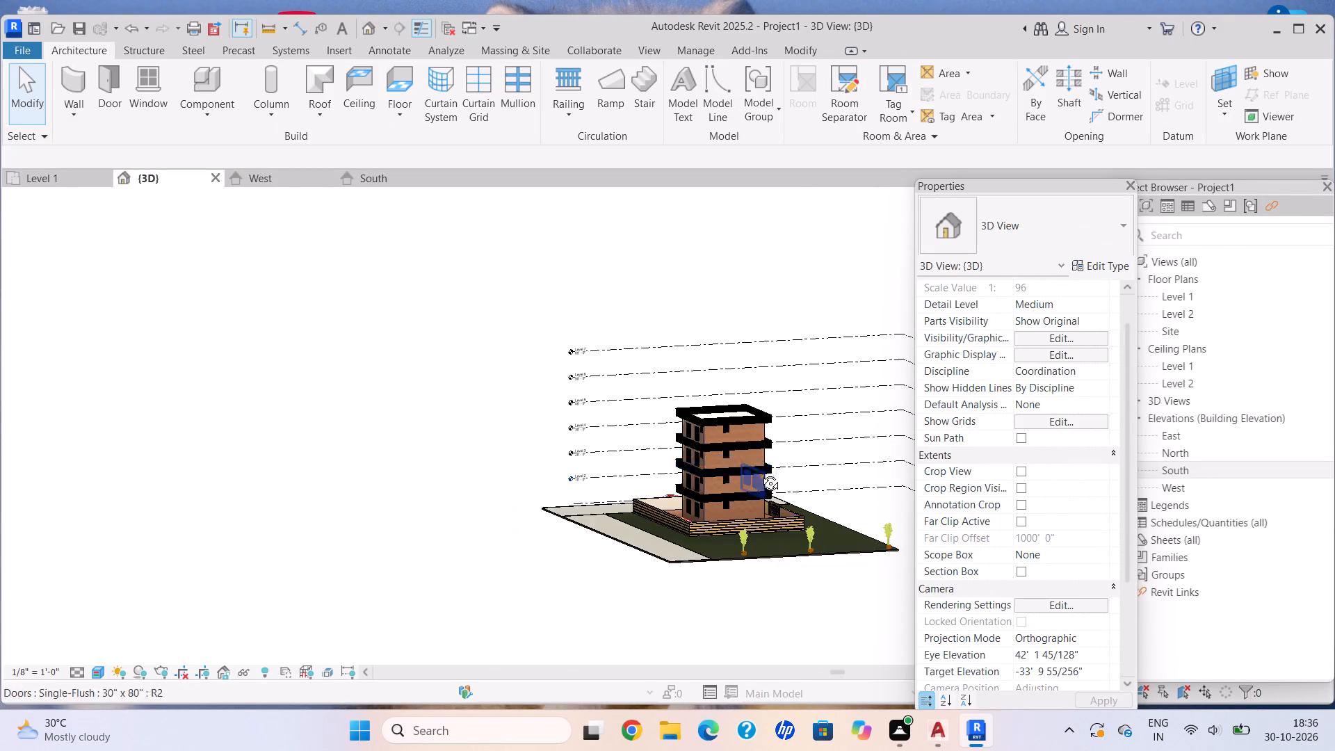
Examine the yellow front facade, its doors and windows, and the compound gate in the 3D view.
middle_click_drag(760, 473, 547, 446, "shift")
scroll(803, 442, "up", 5)
scroll(727, 536, "up", 1)
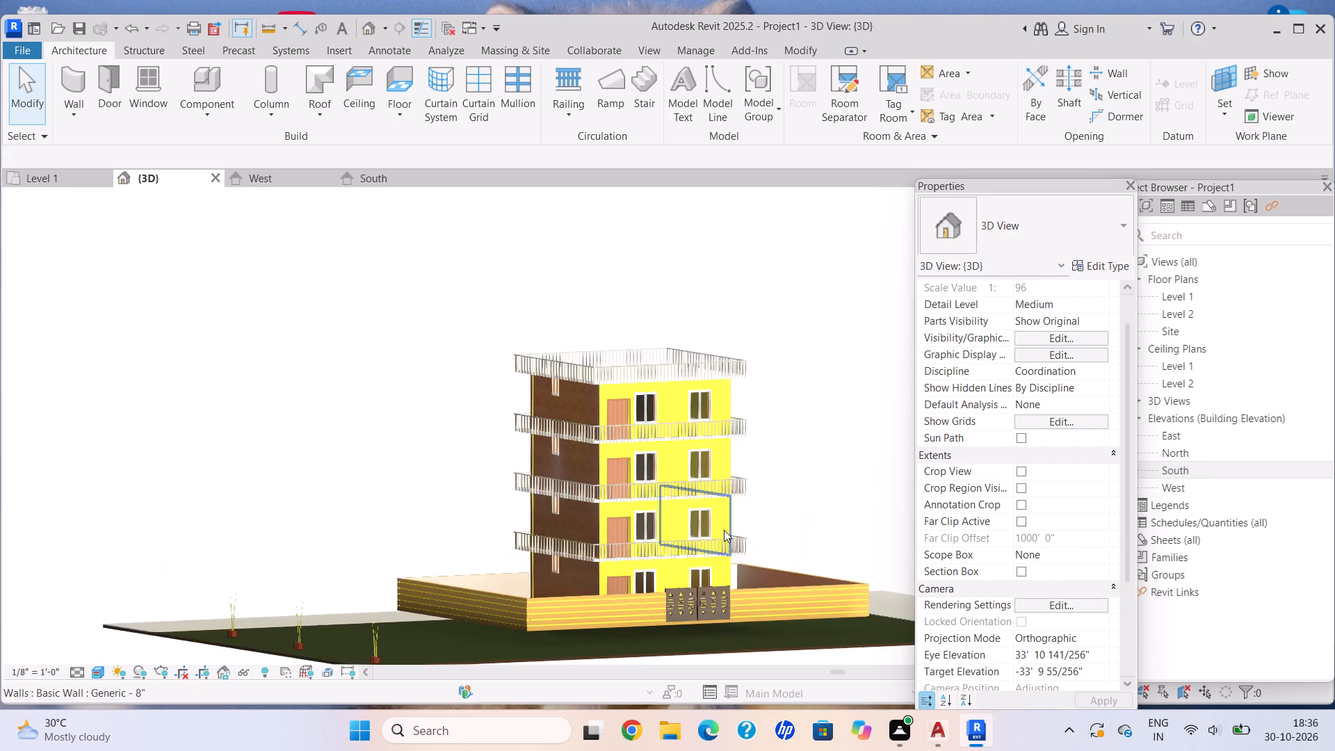
scroll(702, 471, "up", 1)
middle_click(699, 540, "shift")
middle_click_drag(709, 493, 731, 412)
scroll(741, 380, "down", 1)
middle_click_drag(741, 380, 728, 452)
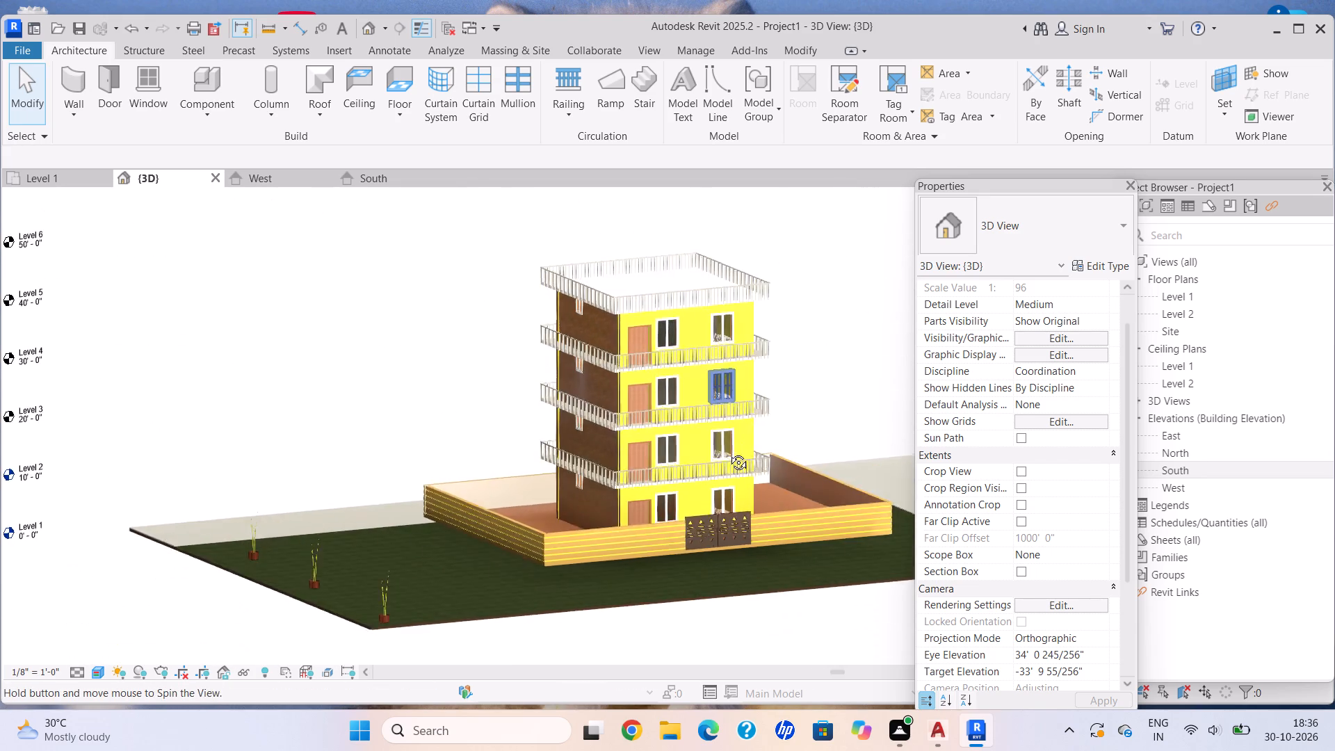
middle_click_drag(728, 452, 711, 526)
scroll(711, 526, "up", 8)
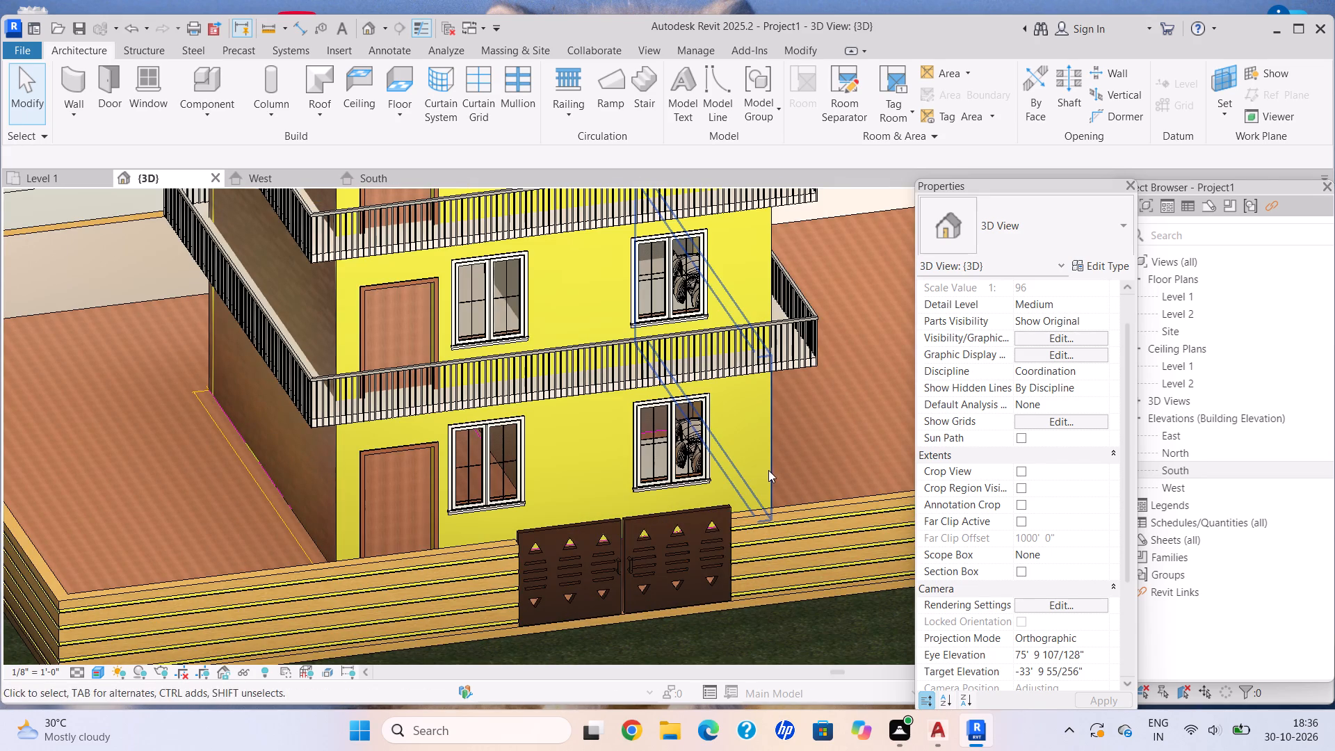
left_click(768, 470)
scroll(763, 482, "down", 4)
key("Escape")
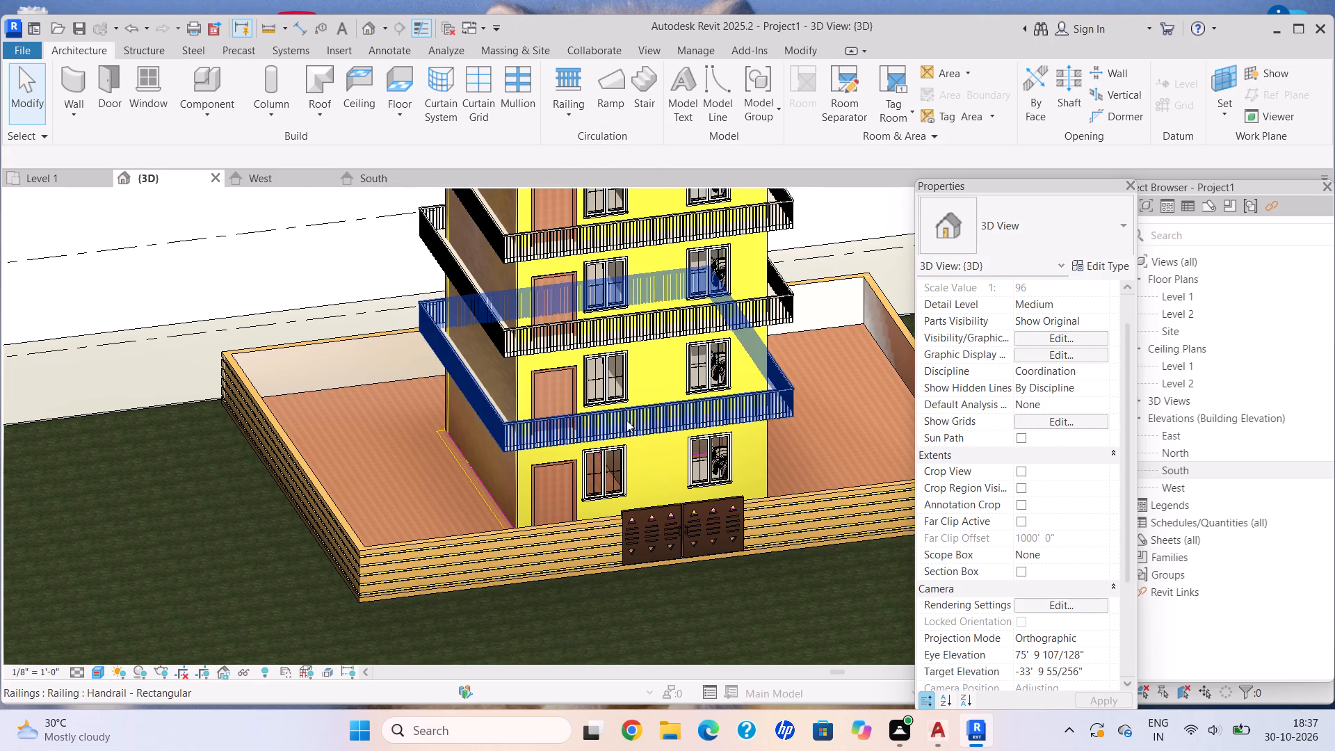
Examine the overall site in 3D, covering the house, balcony railings, compound wall, plants and the car on the paving.
scroll(754, 465, "down", 2)
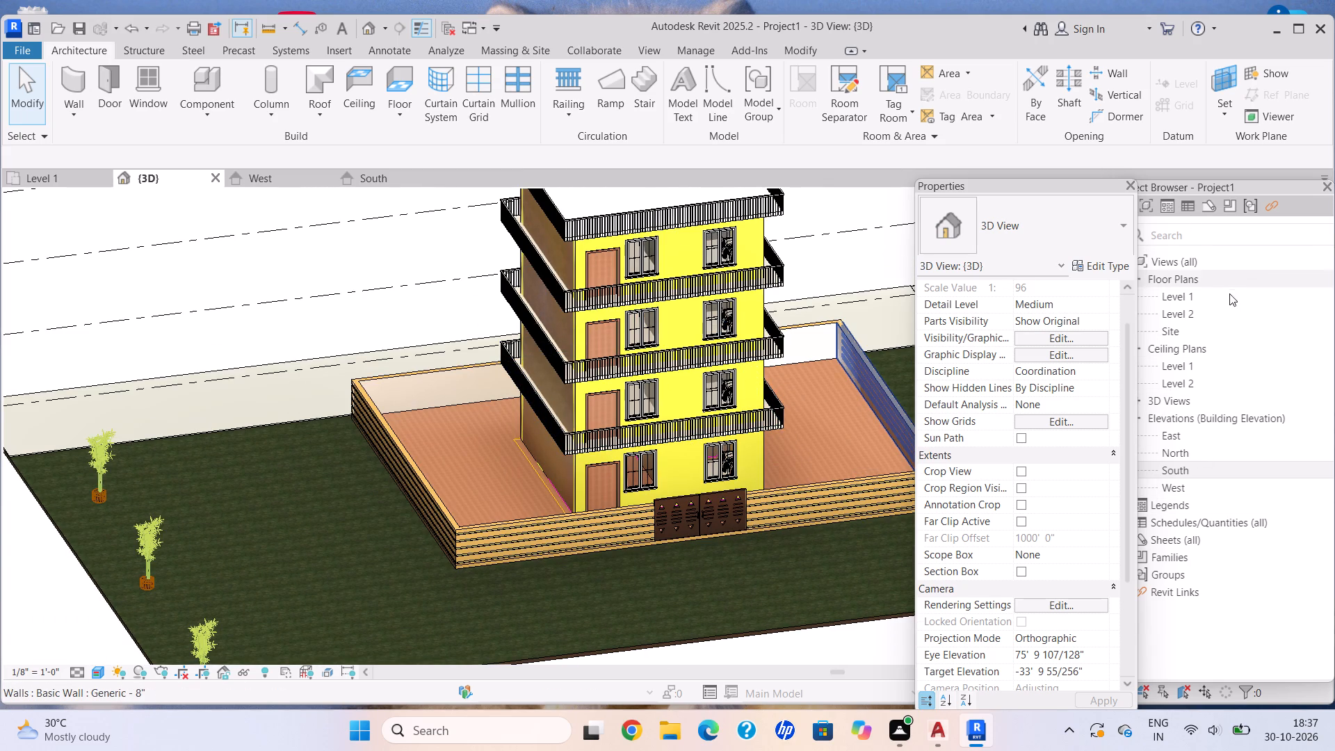
scroll(678, 519, "down", 2)
middle_click_drag(691, 539, 580, 586)
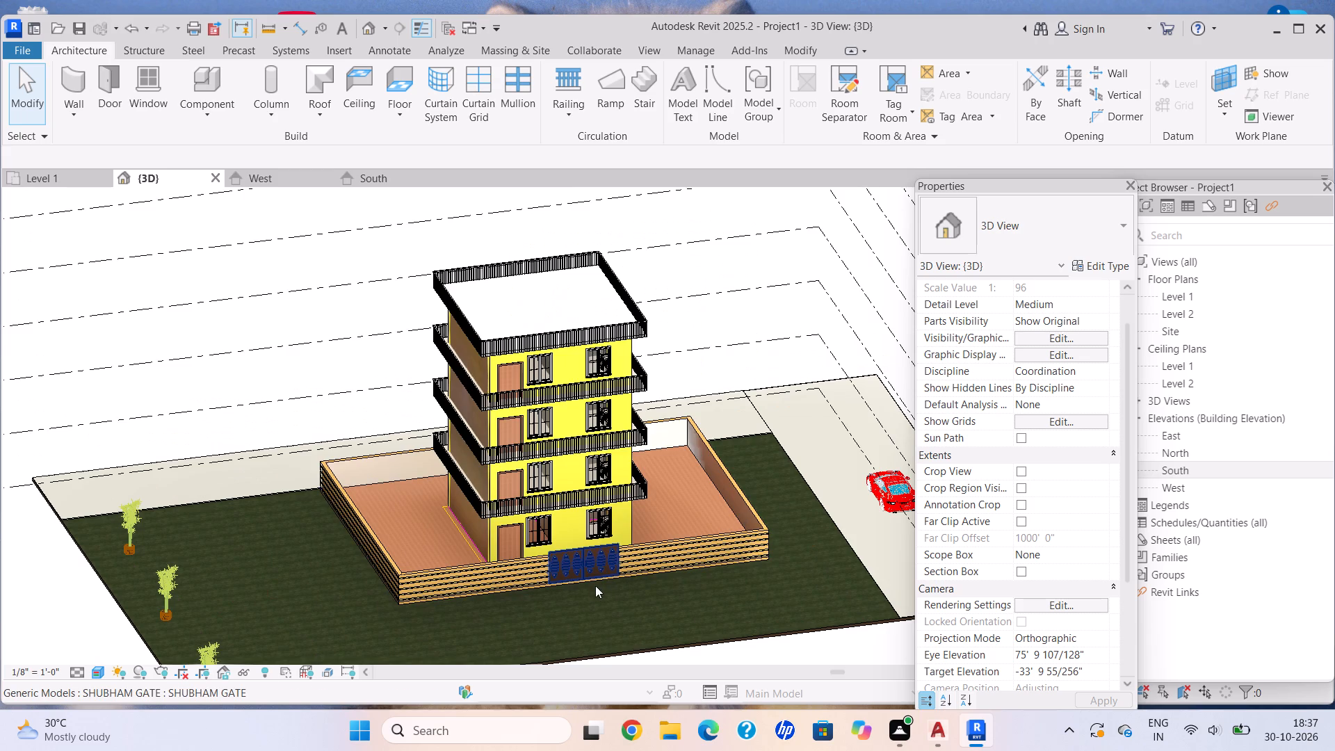
middle_click_drag(592, 585, 561, 551)
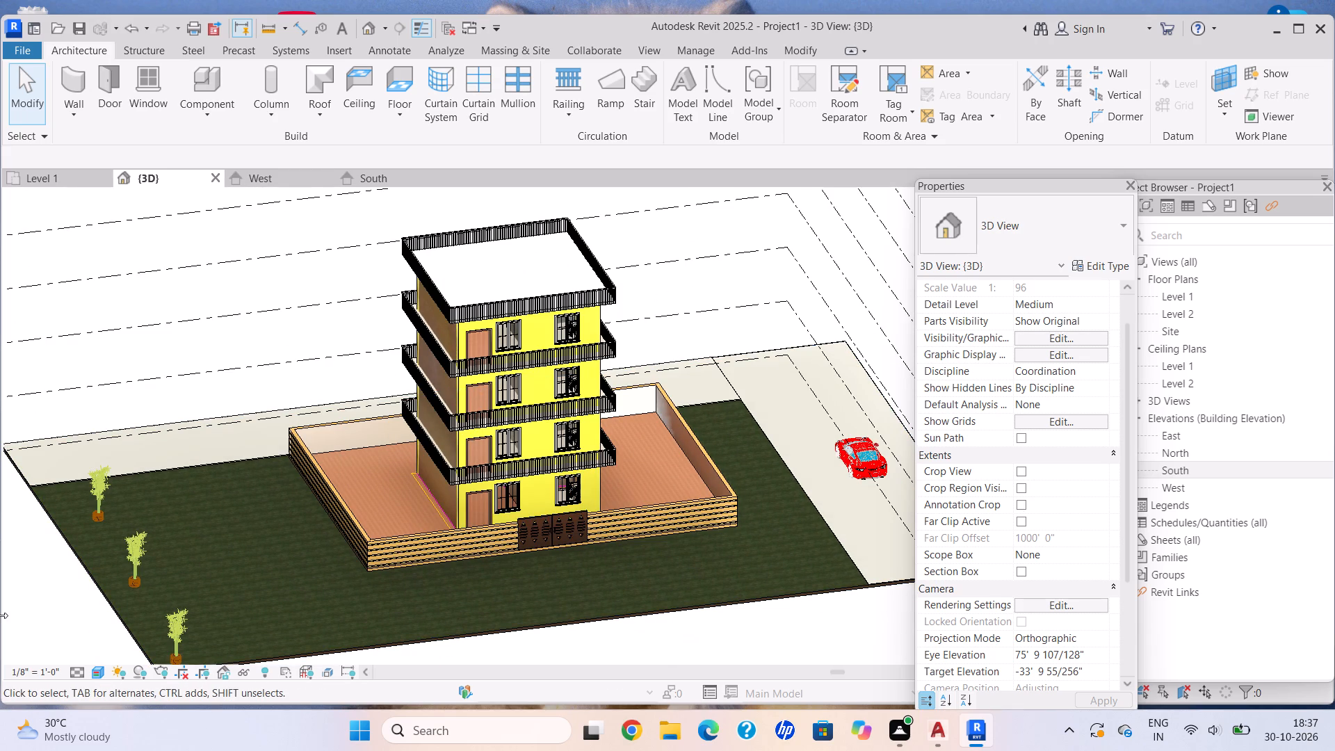
middle_click_drag(245, 467, 165, 489)
scroll(524, 544, "down", 3)
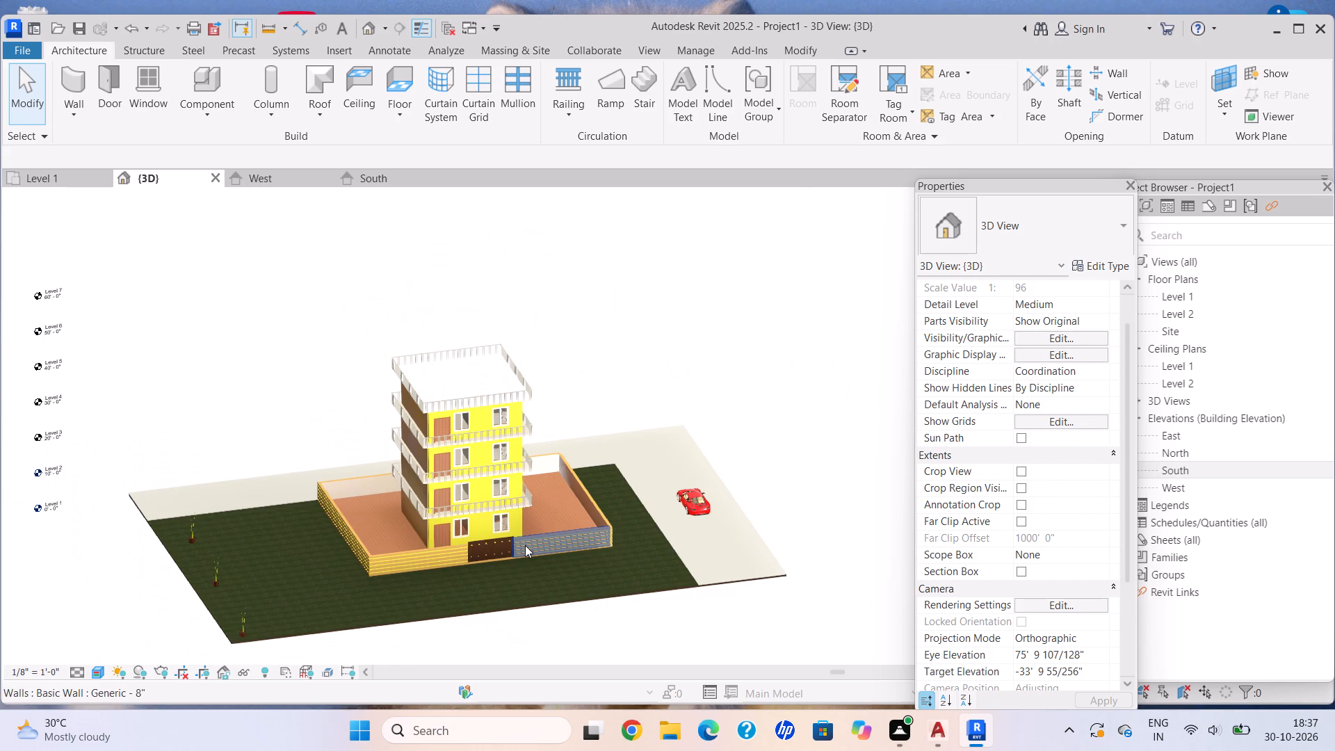
scroll(525, 545, "down", 1)
scroll(581, 599, "up", 4)
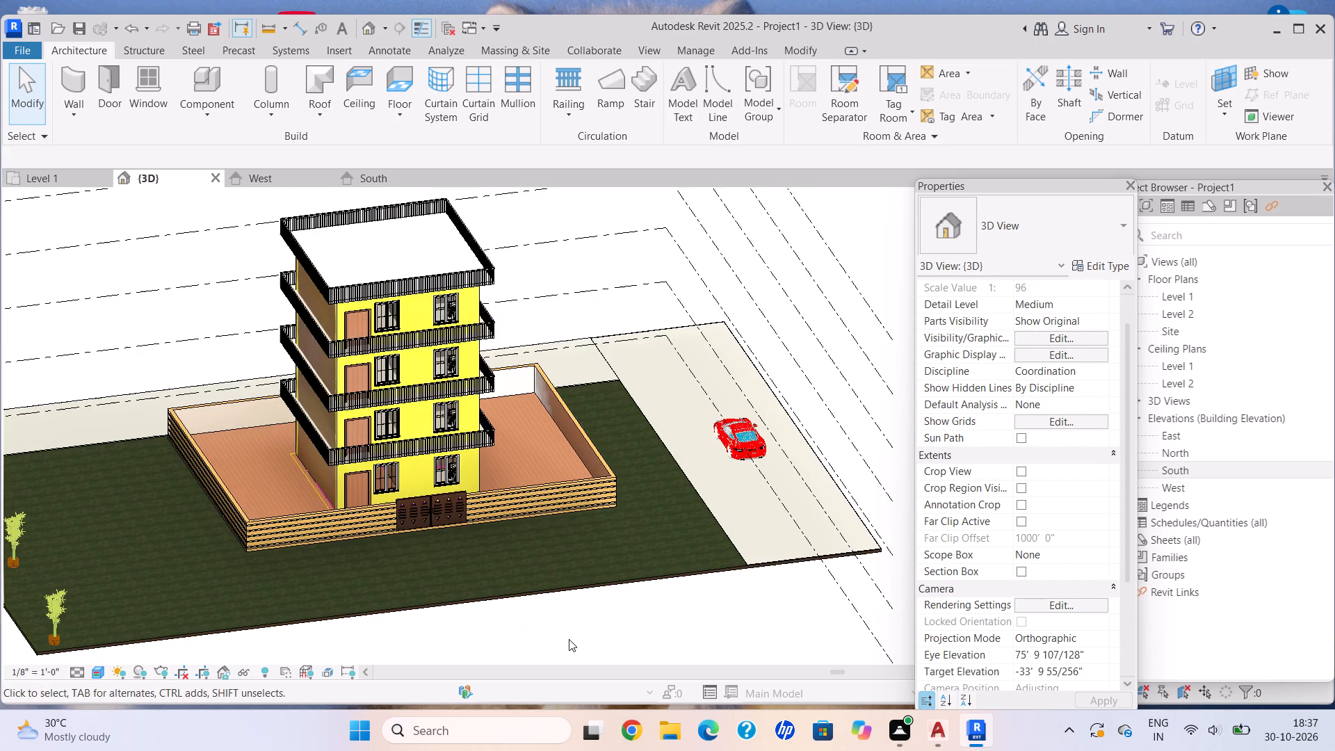
middle_click_drag(556, 631, 423, 564)
scroll(430, 530, "down", 1)
middle_click_drag(434, 532, 440, 574)
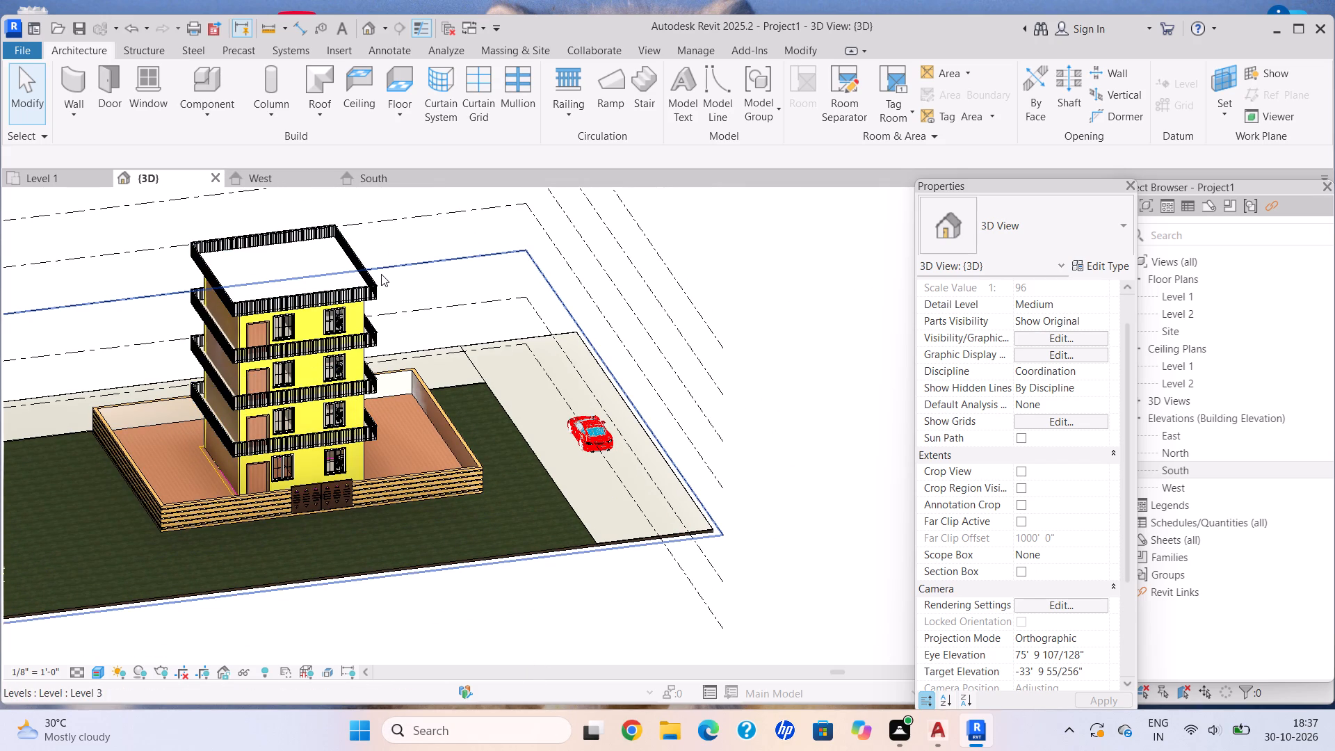
scroll(381, 274, "down", 1)
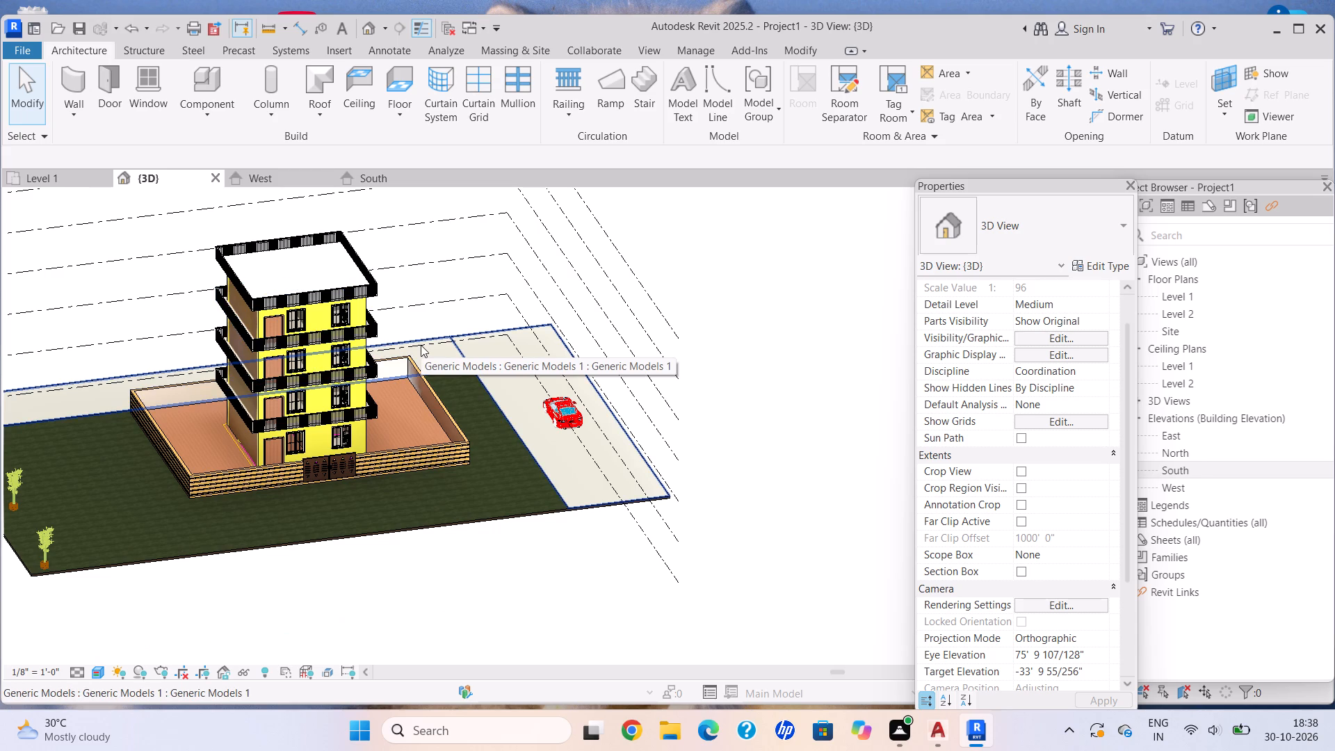
scroll(516, 455, "down", 1)
middle_click_drag(589, 474, 678, 478)
scroll(661, 428, "up", 4)
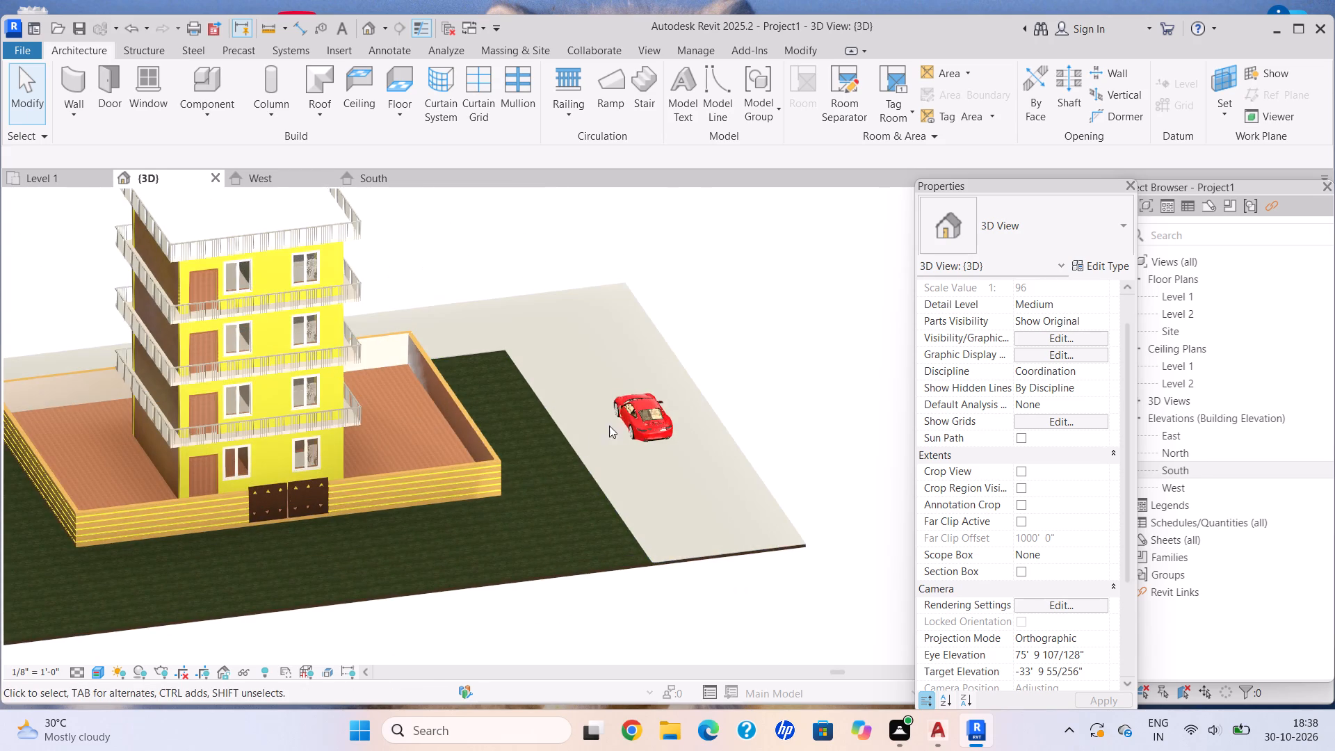
scroll(630, 443, "up", 3)
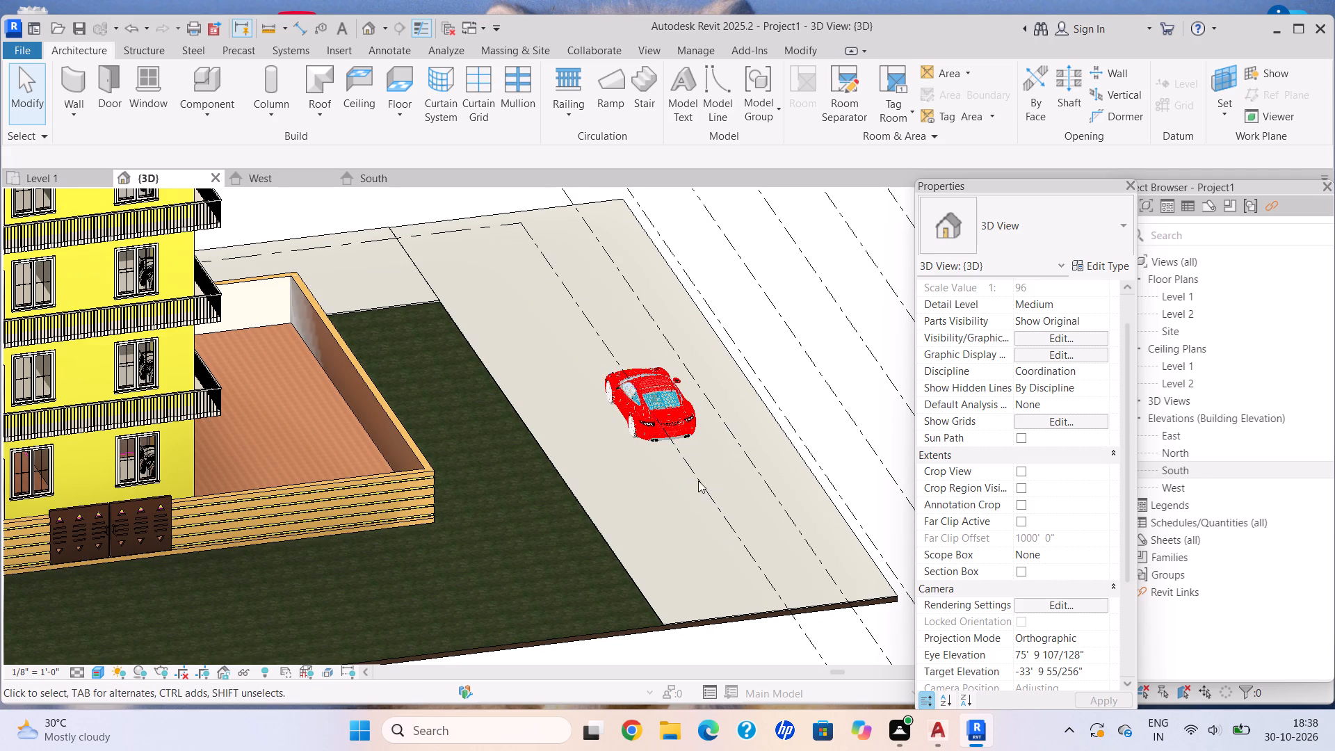
scroll(710, 526, "down", 3)
middle_click(710, 517)
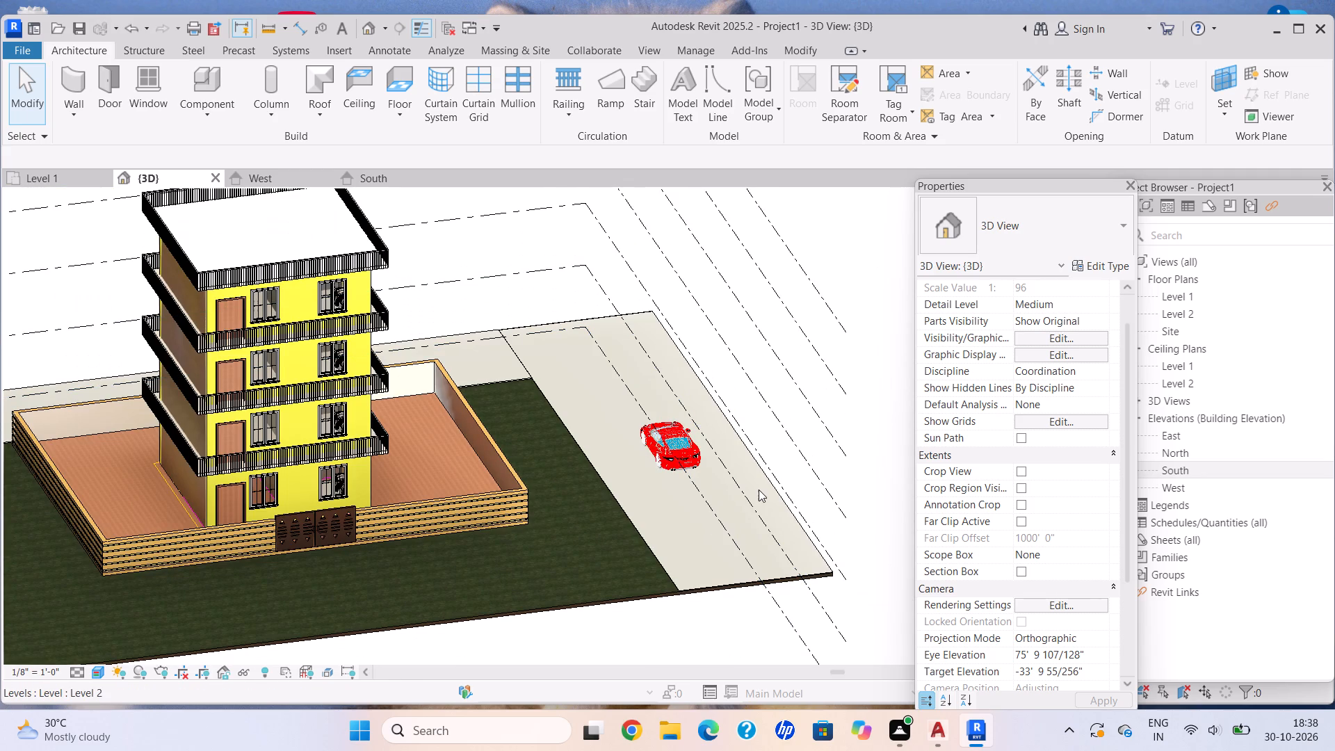
scroll(649, 512, "down", 1)
middle_click_drag(658, 508, 678, 518)
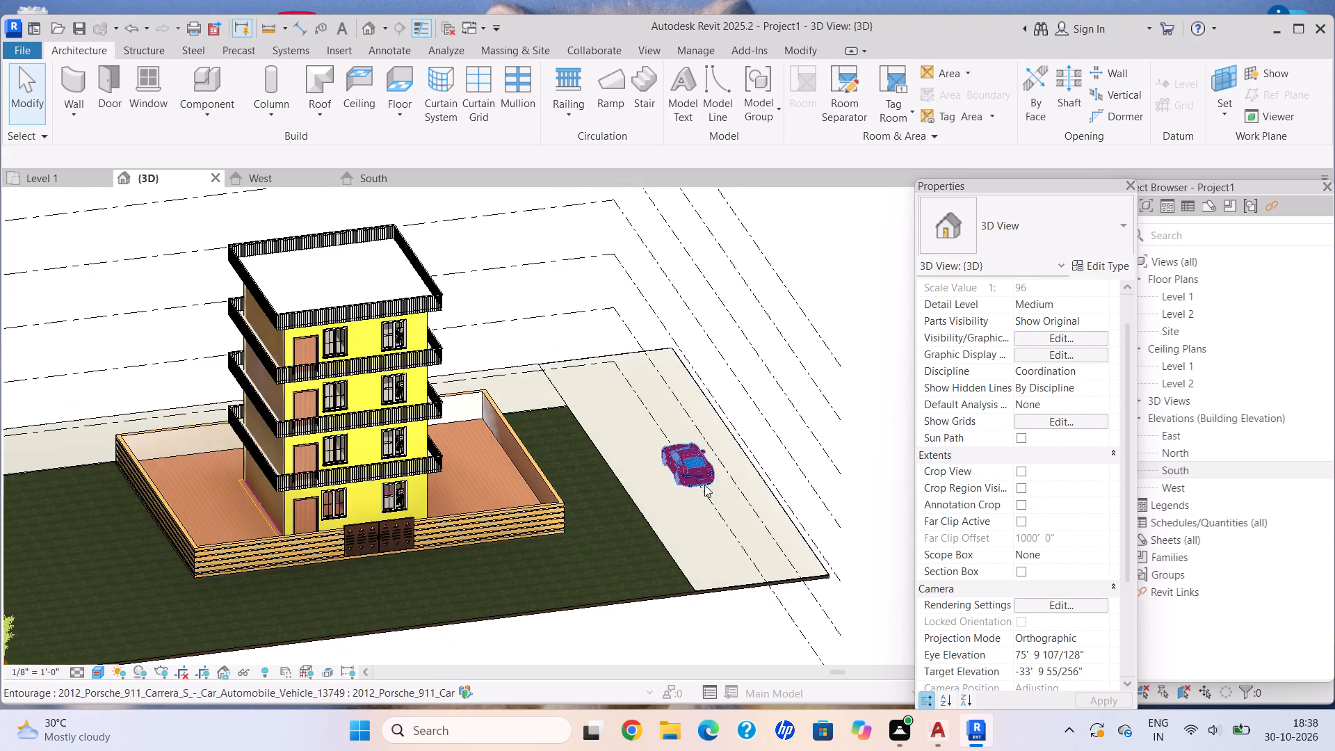
scroll(684, 492, "up", 5)
scroll(647, 518, "down", 4)
middle_click_drag(648, 522, 733, 499)
scroll(734, 497, "down", 1)
middle_click_drag(586, 544, 650, 515)
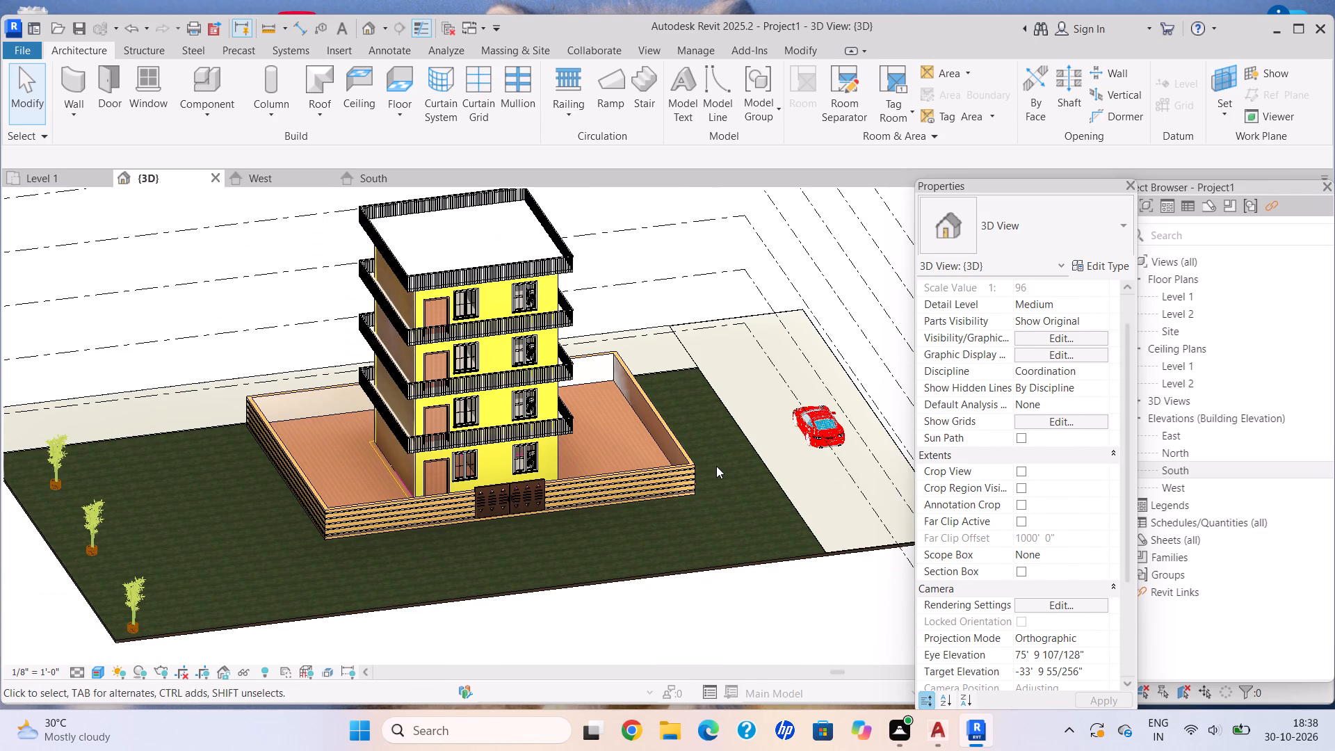
middle_click_drag(492, 424, 535, 479)
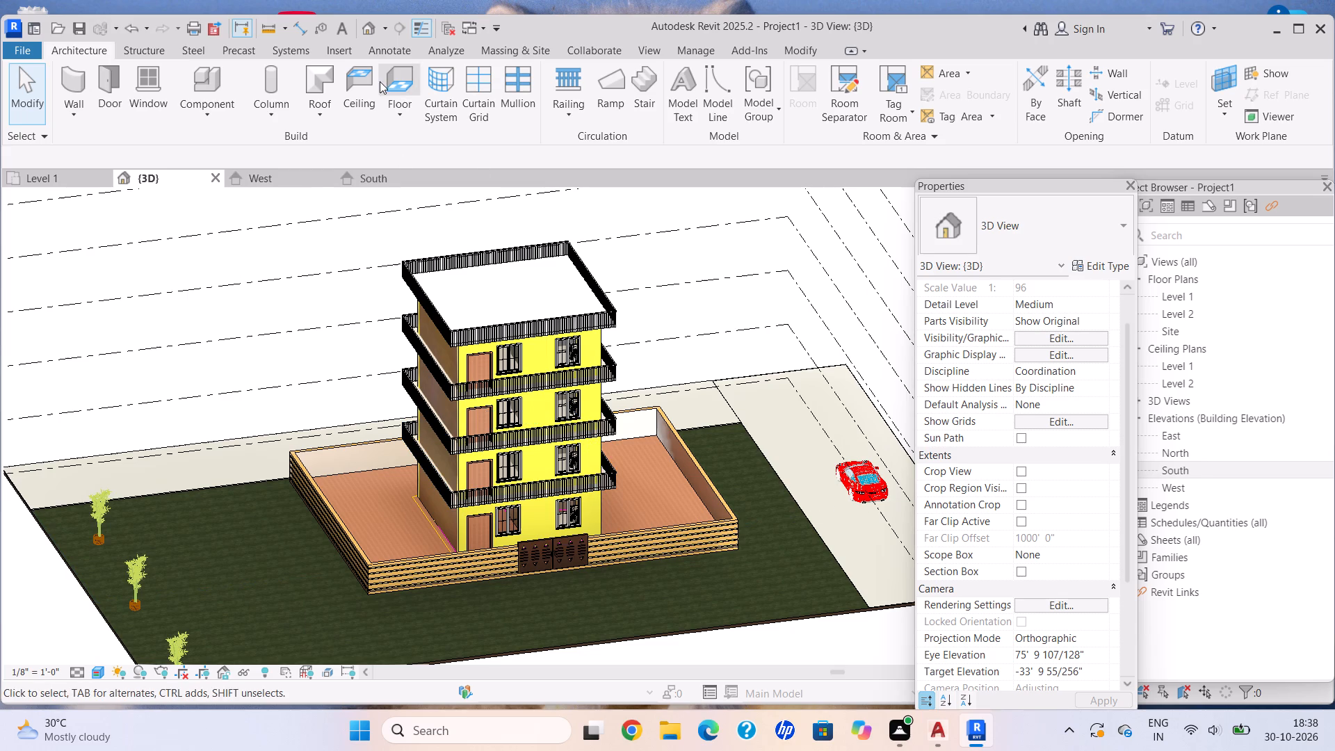
scroll(559, 442, "up", 1)
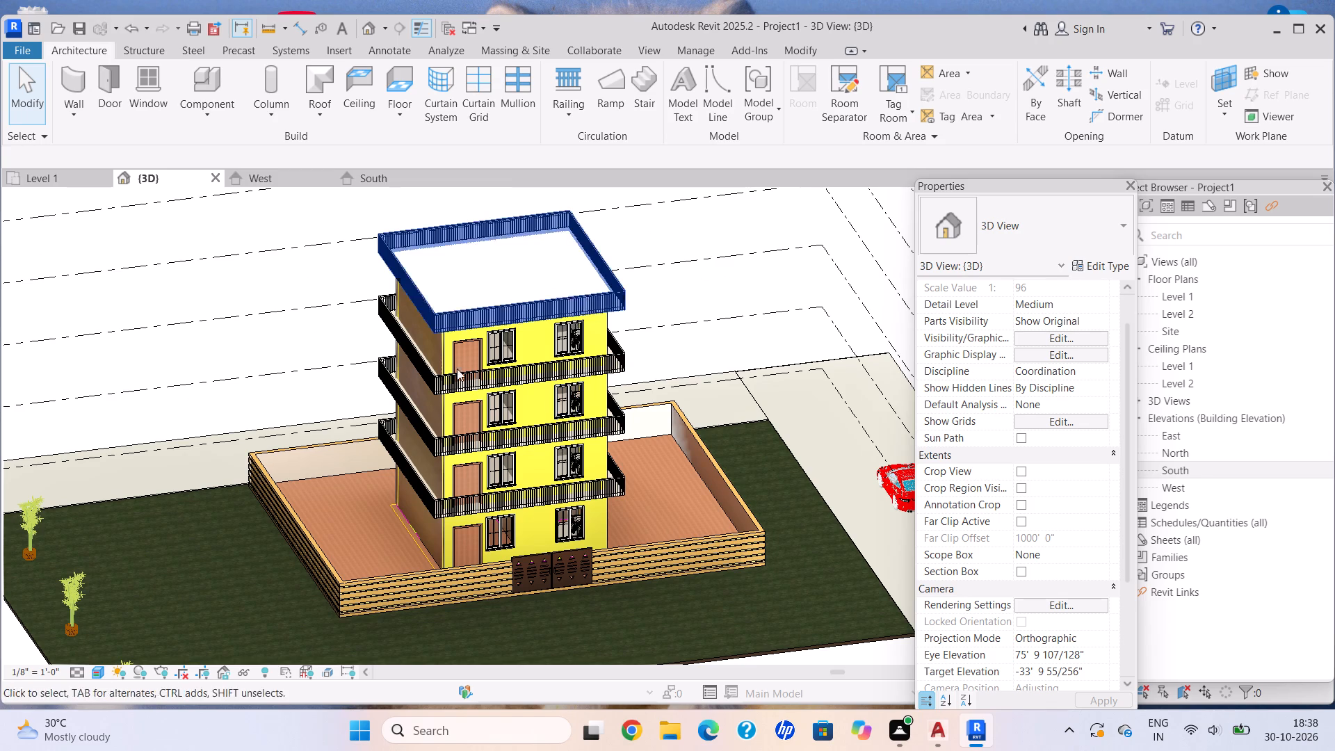
Inspect the corner where the yellow front wall meets the wood-plank side wall at close range.
key("Escape")
middle_click_drag(551, 474, 473, 448, "shift")
scroll(540, 426, "up", 4)
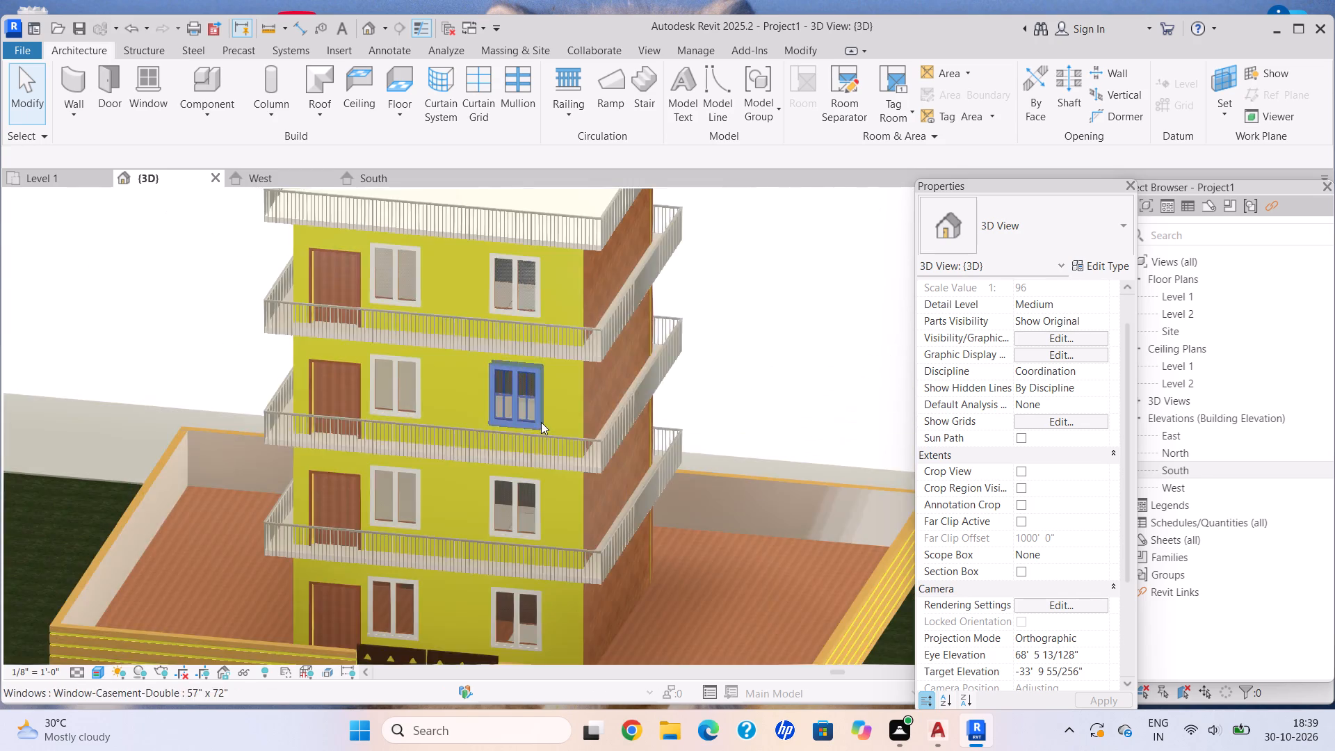
middle_click_drag(552, 430, 426, 455, "shift")
middle_click_drag(423, 455, 576, 446)
scroll(558, 450, "up", 7)
scroll(531, 483, "down", 1)
middle_click_drag(531, 482, 524, 403)
scroll(482, 535, "up", 8)
left_click(658, 522)
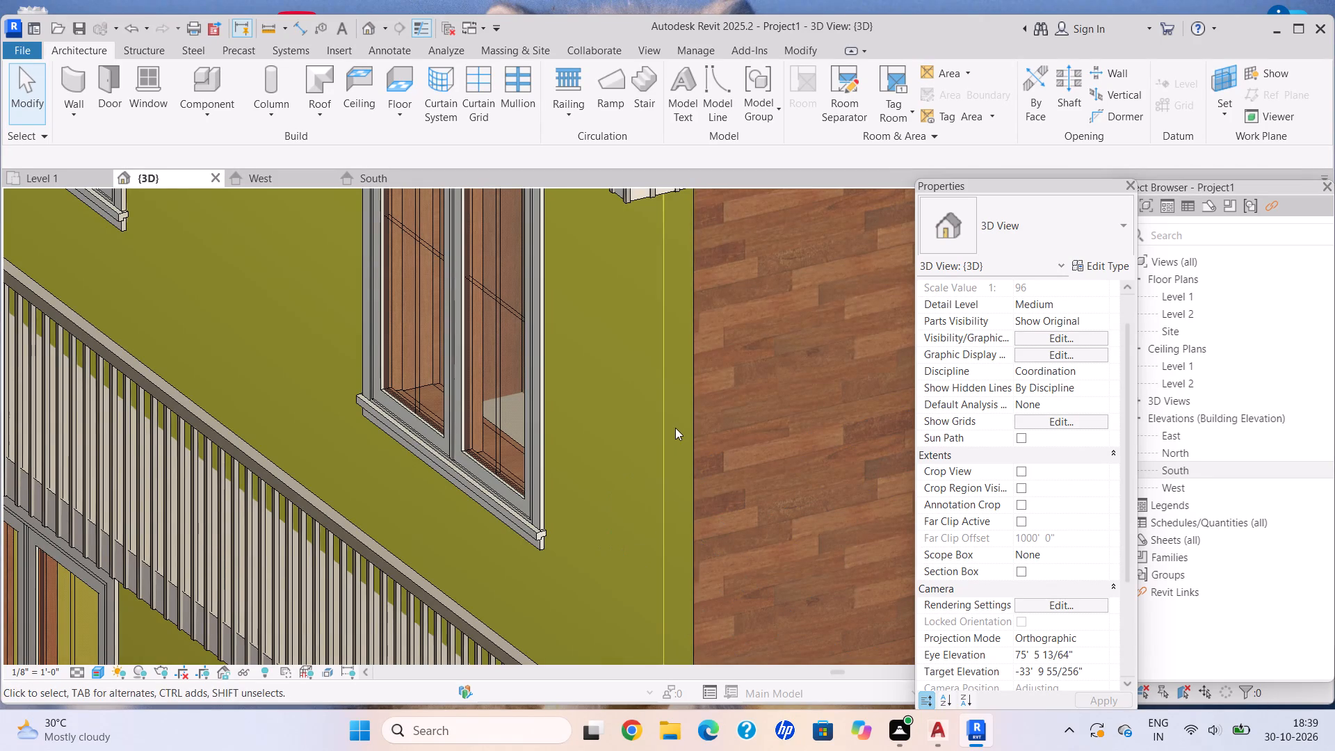
scroll(670, 421, "down", 2)
scroll(673, 423, "up", 1)
scroll(674, 423, "down", 6)
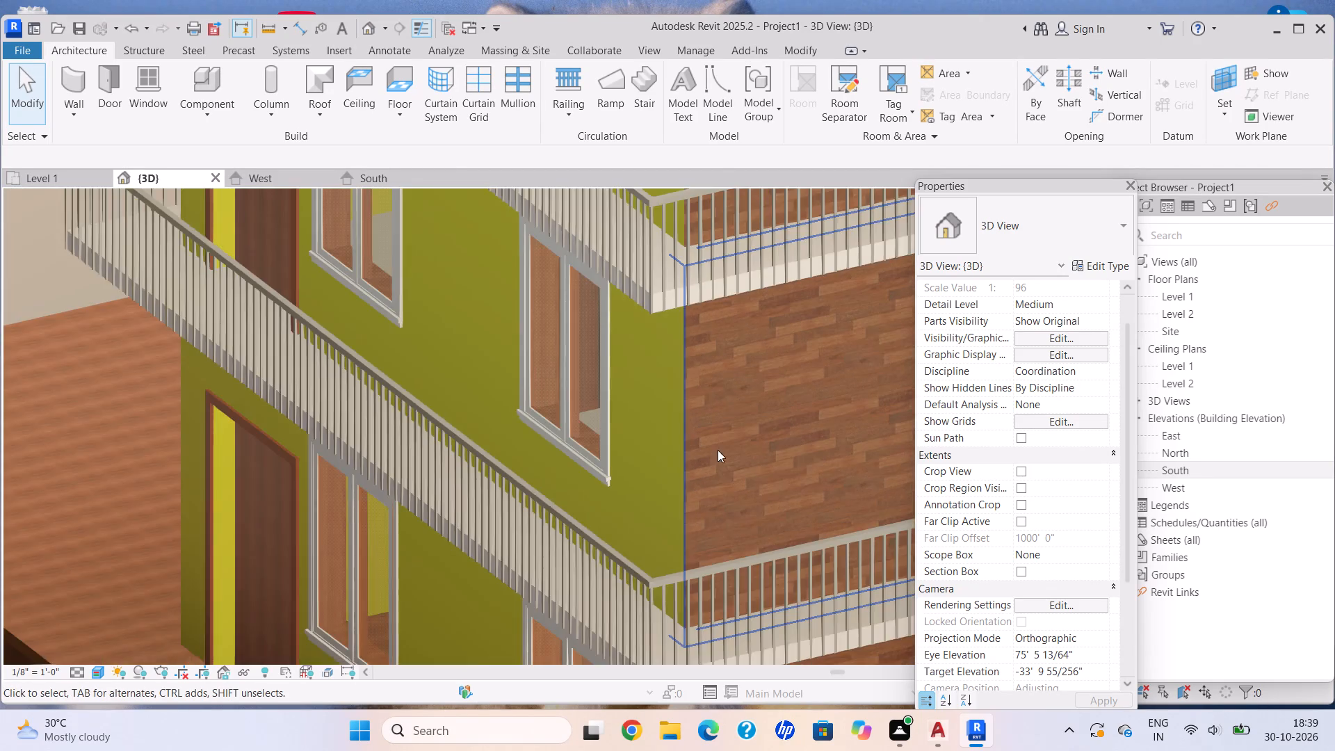
key("Escape")
Select the Level 2 wood-plank side wall and the Level 1 one below it in turn to inspect them.
left_click(682, 446)
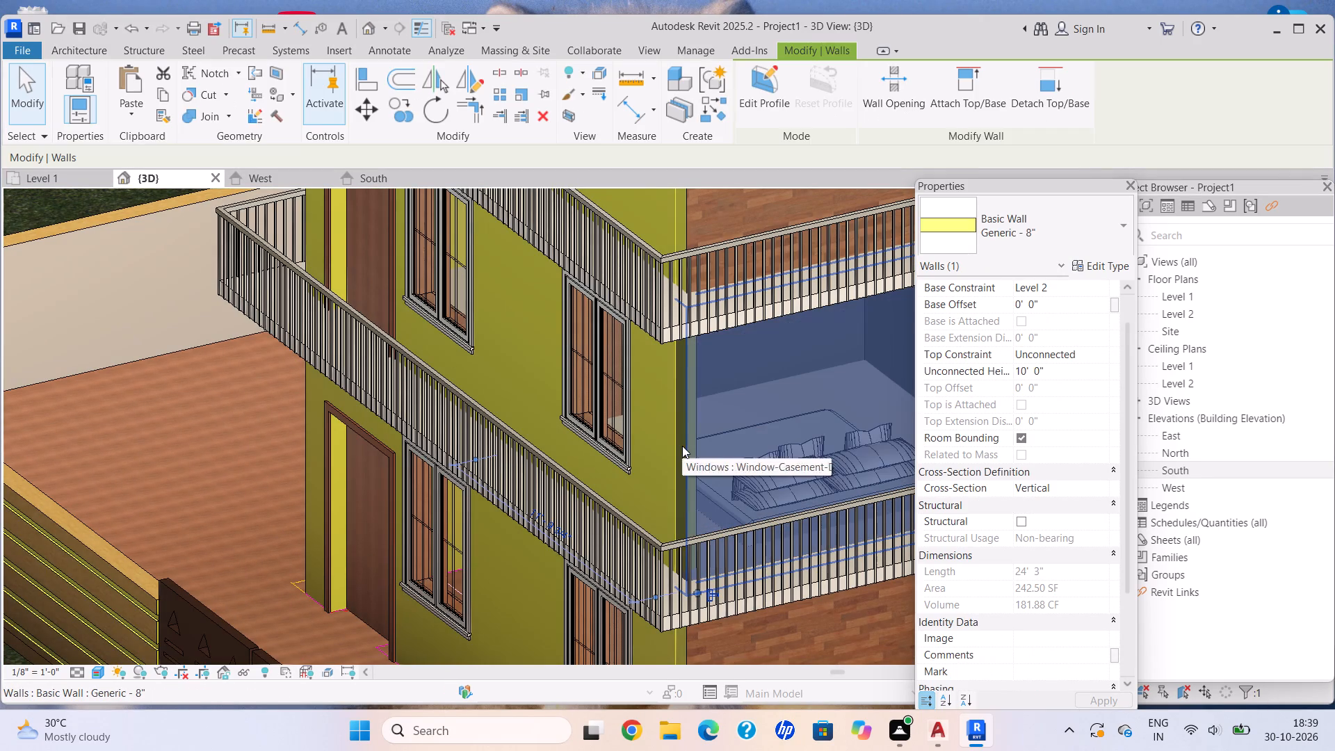
scroll(682, 439, "down", 6)
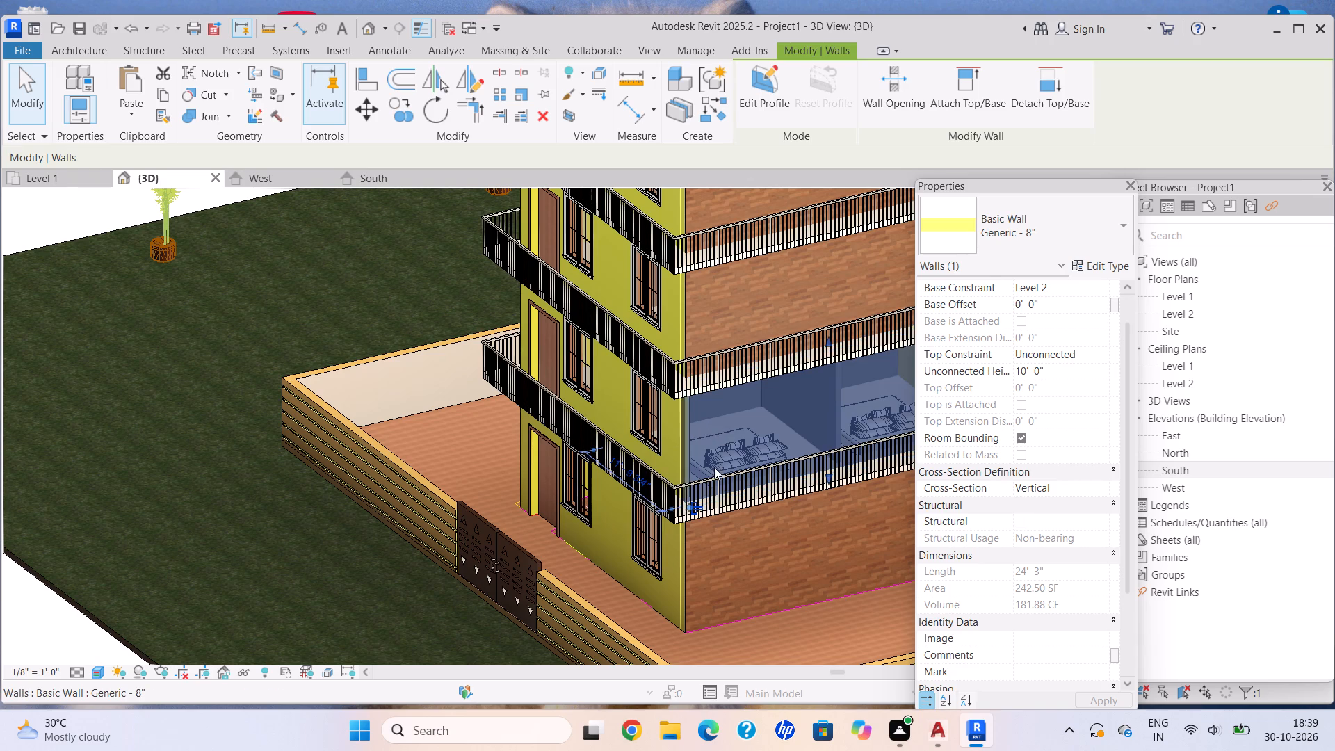
key("Escape")
scroll(651, 571, "up", 5)
left_click(713, 588)
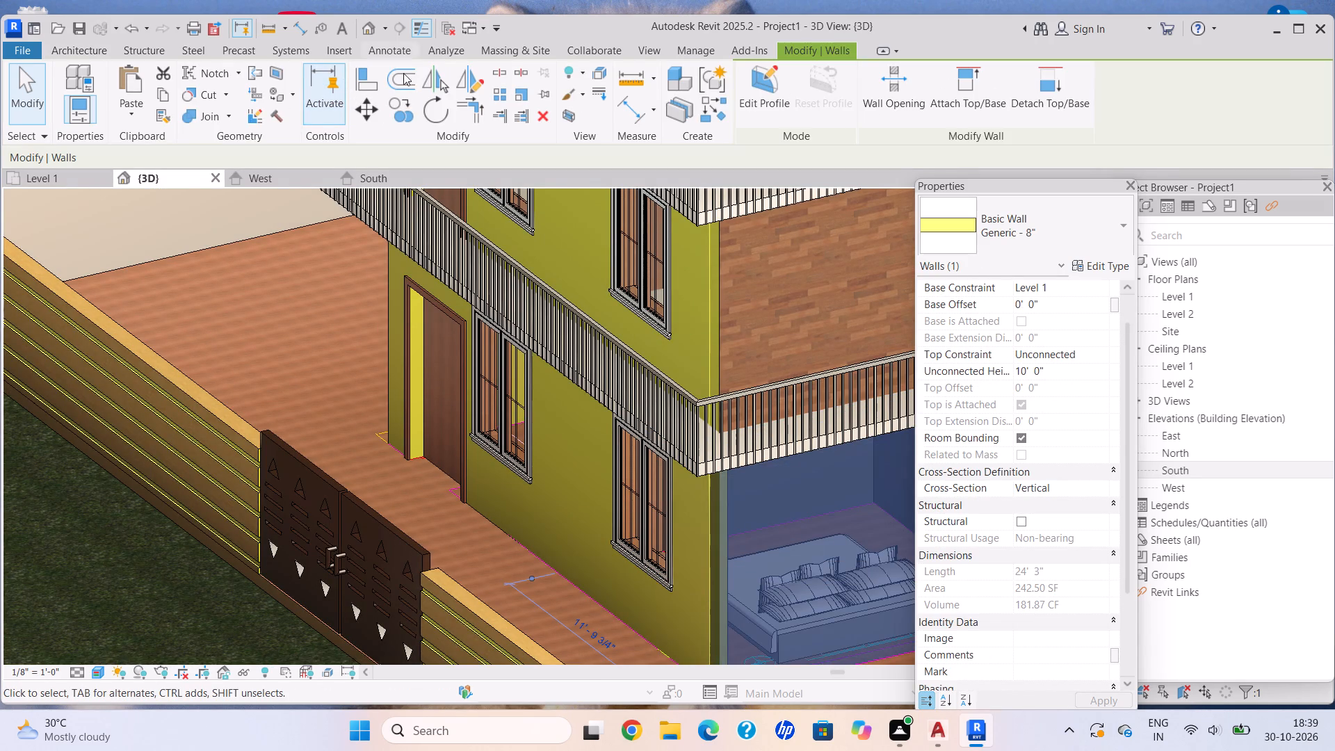
scroll(464, 260, "down", 5)
middle_click_drag(547, 386, 535, 395)
scroll(512, 375, "up", 1)
key("Escape")
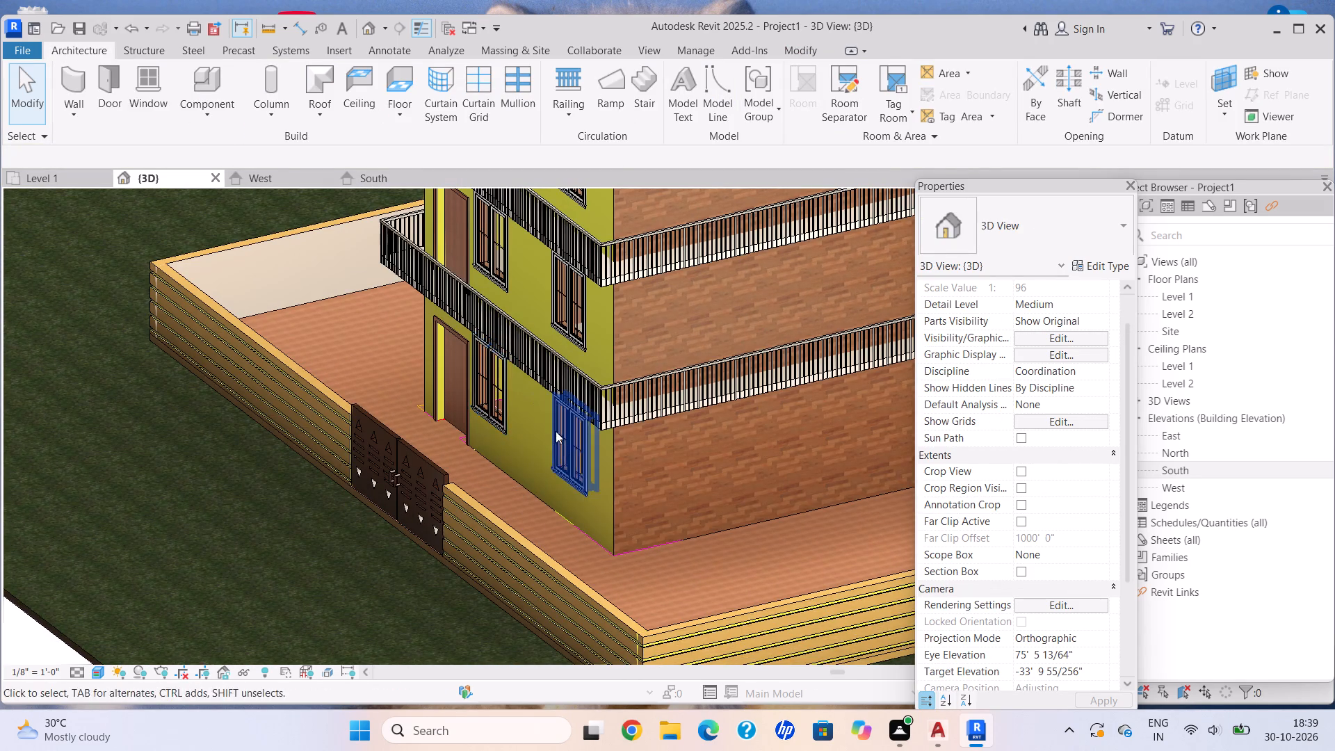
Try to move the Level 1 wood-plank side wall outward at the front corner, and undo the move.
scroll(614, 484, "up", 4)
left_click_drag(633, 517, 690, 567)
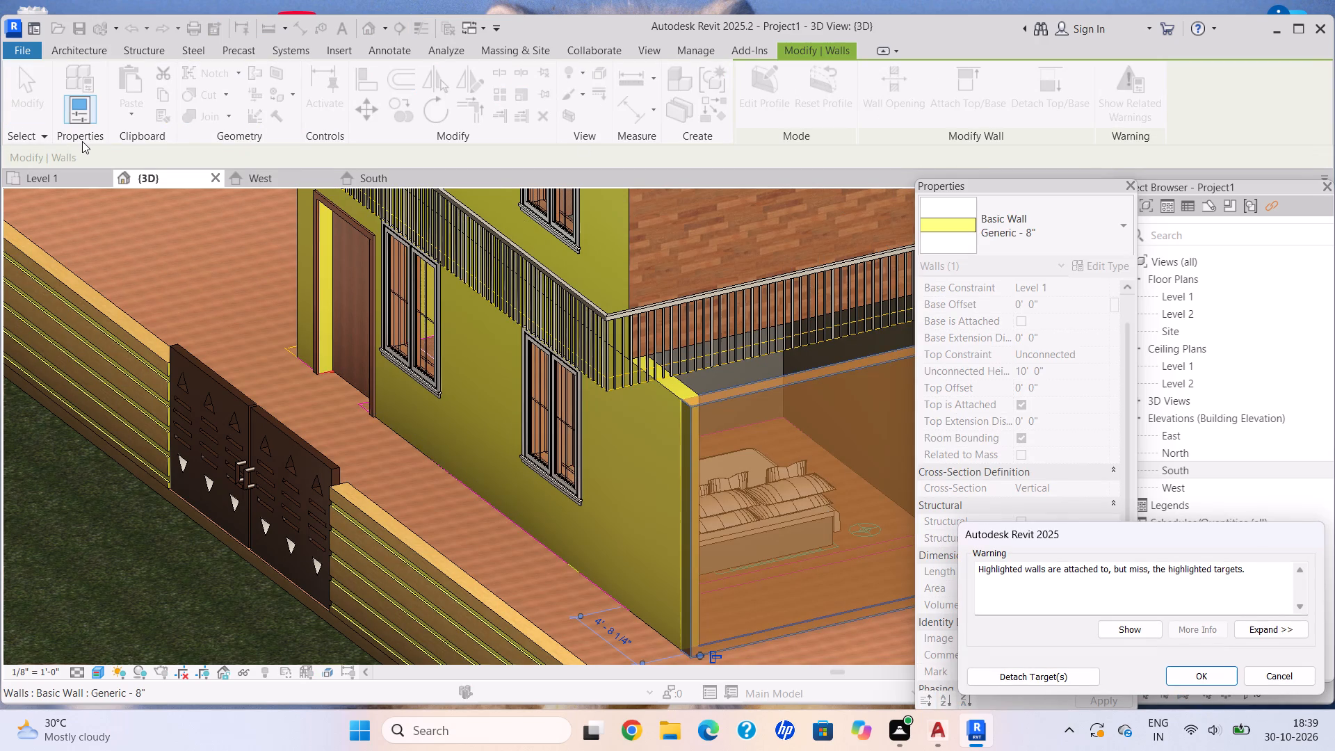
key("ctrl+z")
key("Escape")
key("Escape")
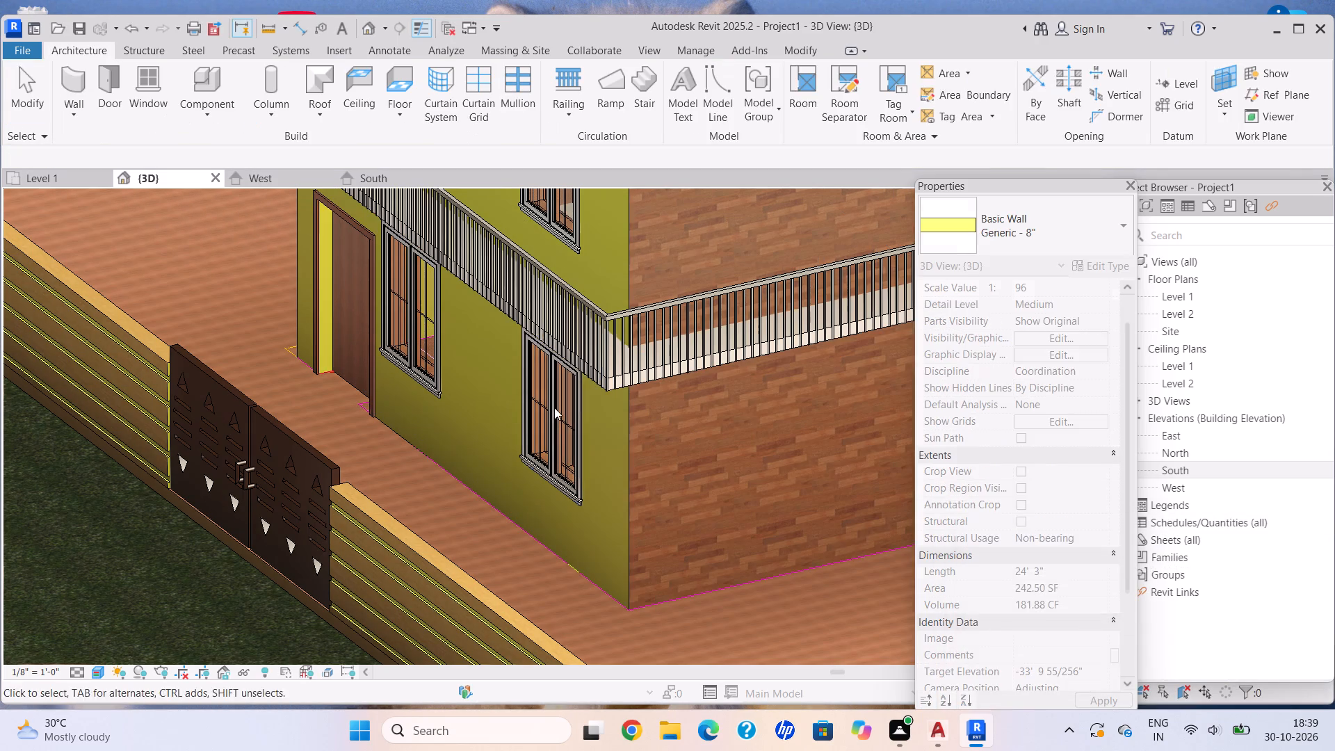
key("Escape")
Select the Level 2 balcony railing and examine it and the railings above along the wood-plank side wall.
scroll(632, 380, "up", 6)
scroll(615, 368, "down", 9)
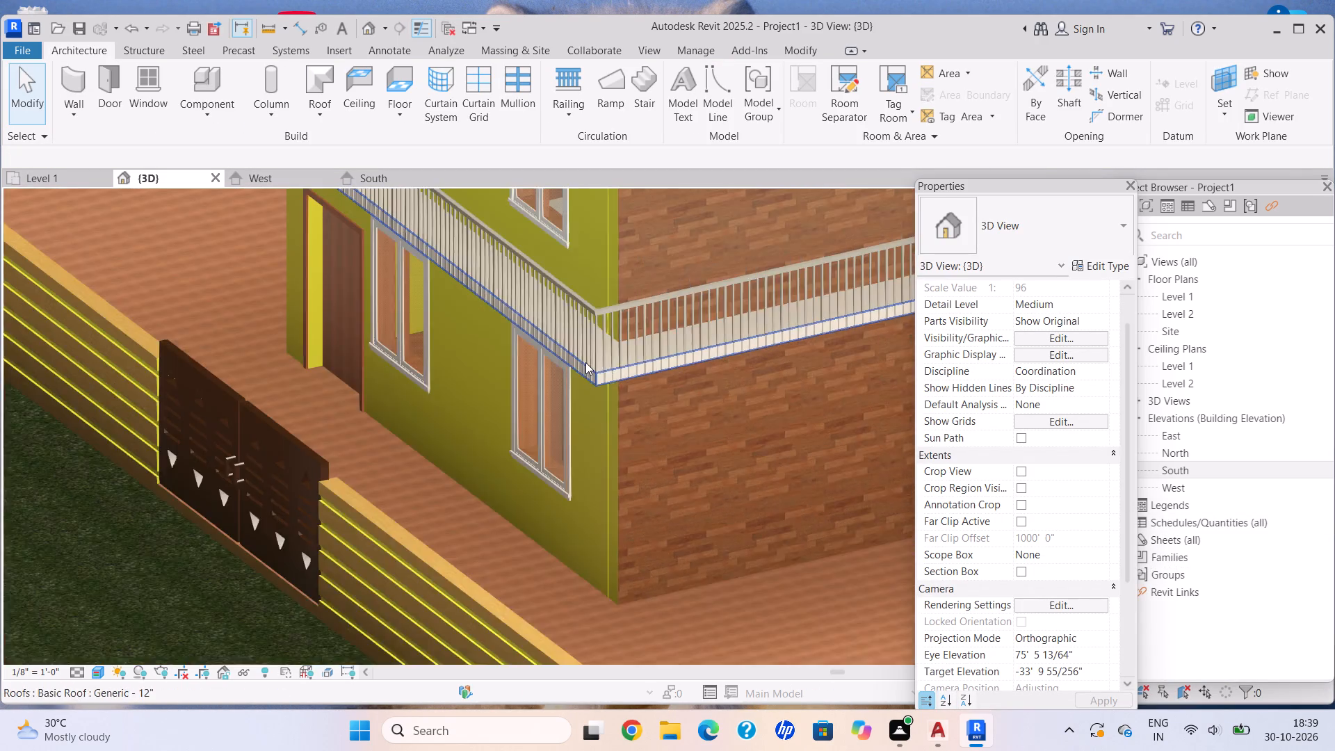
scroll(585, 362, "down", 1)
middle_click_drag(585, 362, 600, 385)
scroll(594, 348, "up", 1)
left_click(613, 360)
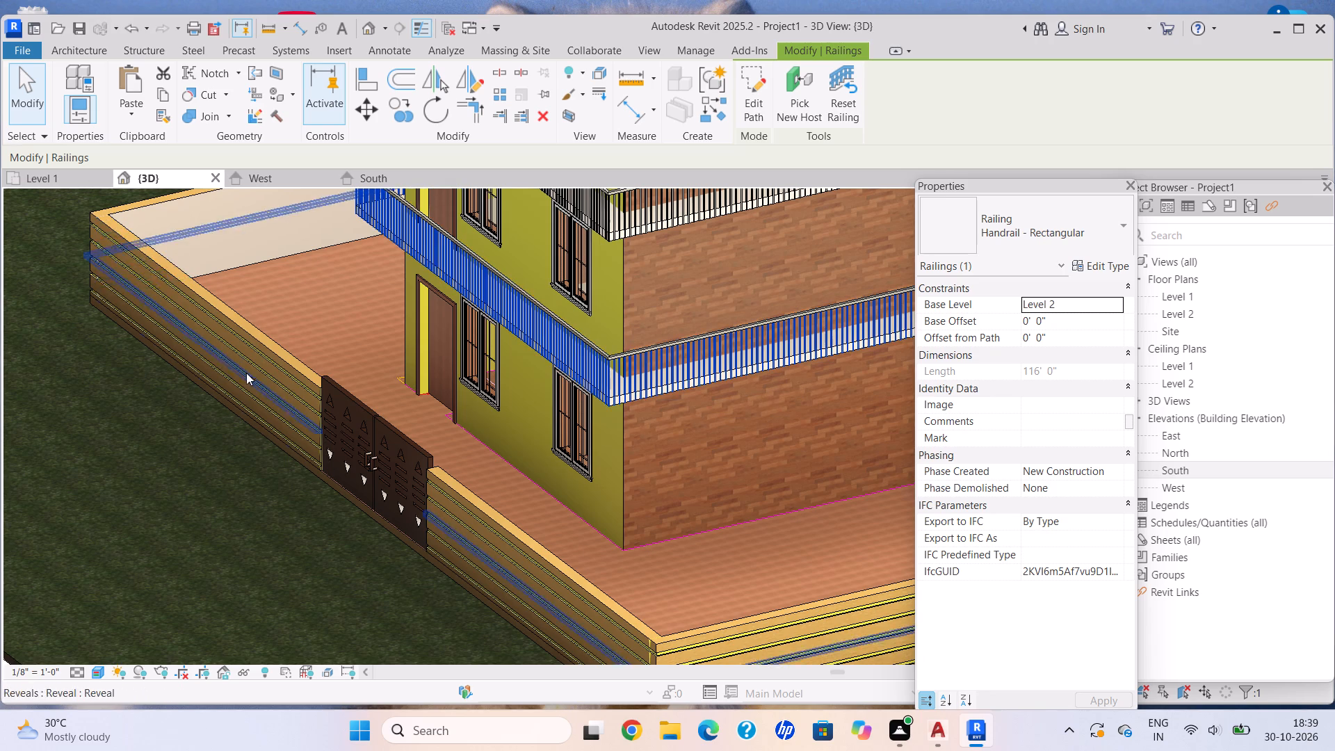
scroll(265, 398, "up", 1)
middle_click_drag(230, 435, 131, 504)
middle_click_drag(206, 449, 103, 423)
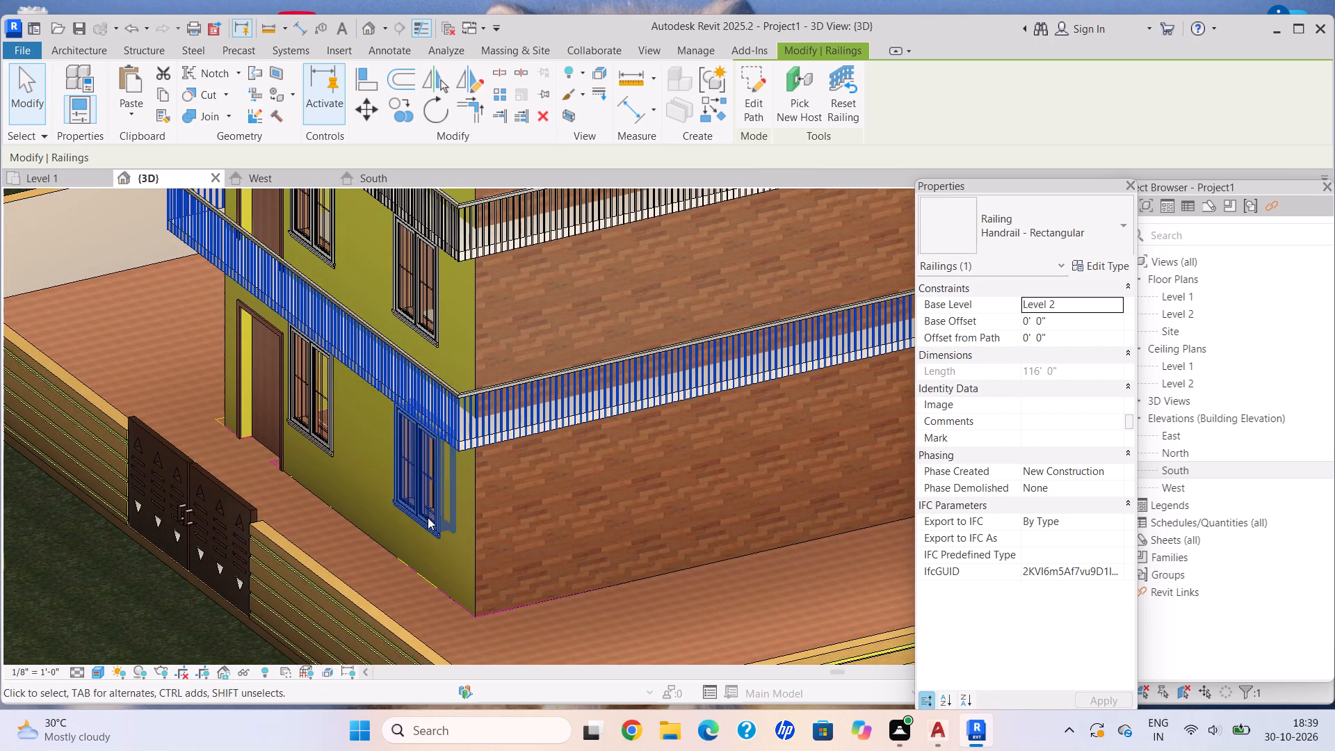
middle_click_drag(411, 530, 400, 534)
middle_click_drag(389, 536, 367, 536)
middle_click_drag(374, 469, 396, 438)
scroll(454, 414, "down", 1)
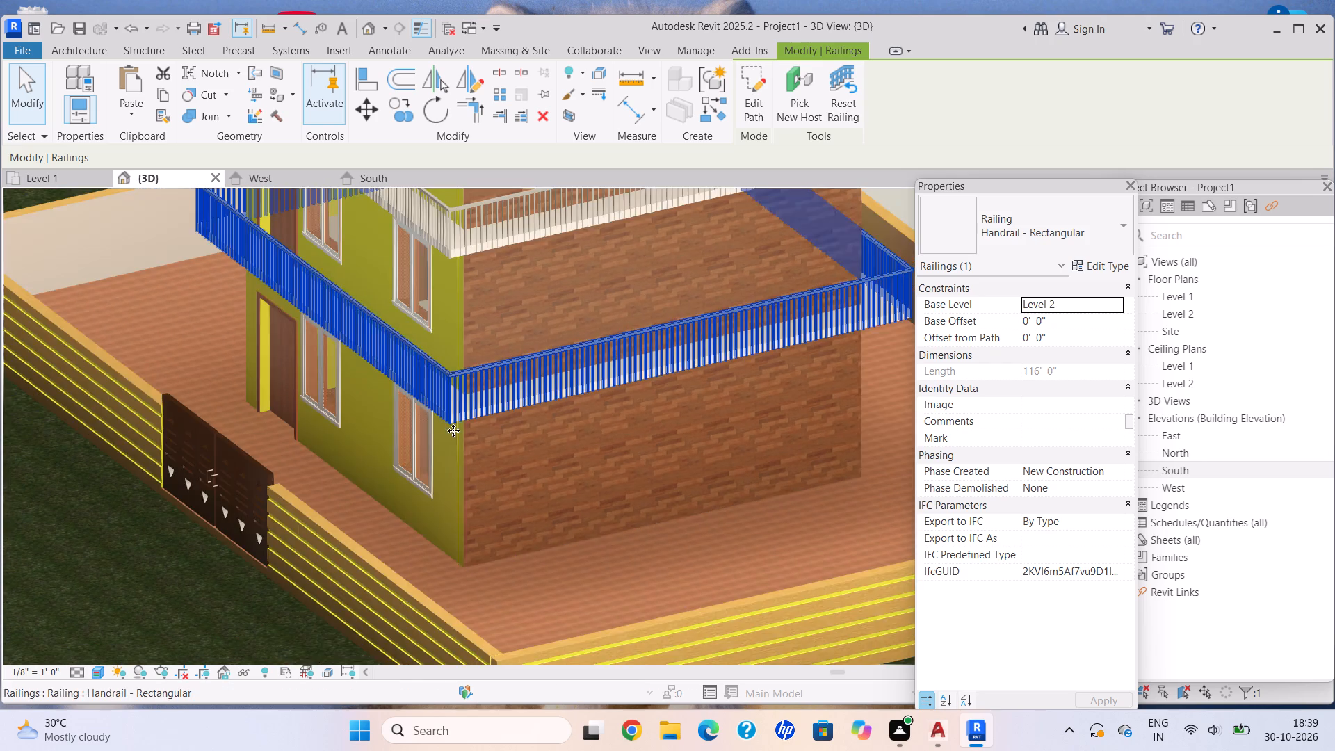
middle_click_drag(464, 435, 466, 428)
scroll(436, 479, "down", 1)
middle_click_drag(419, 492, 362, 524)
middle_click(423, 470)
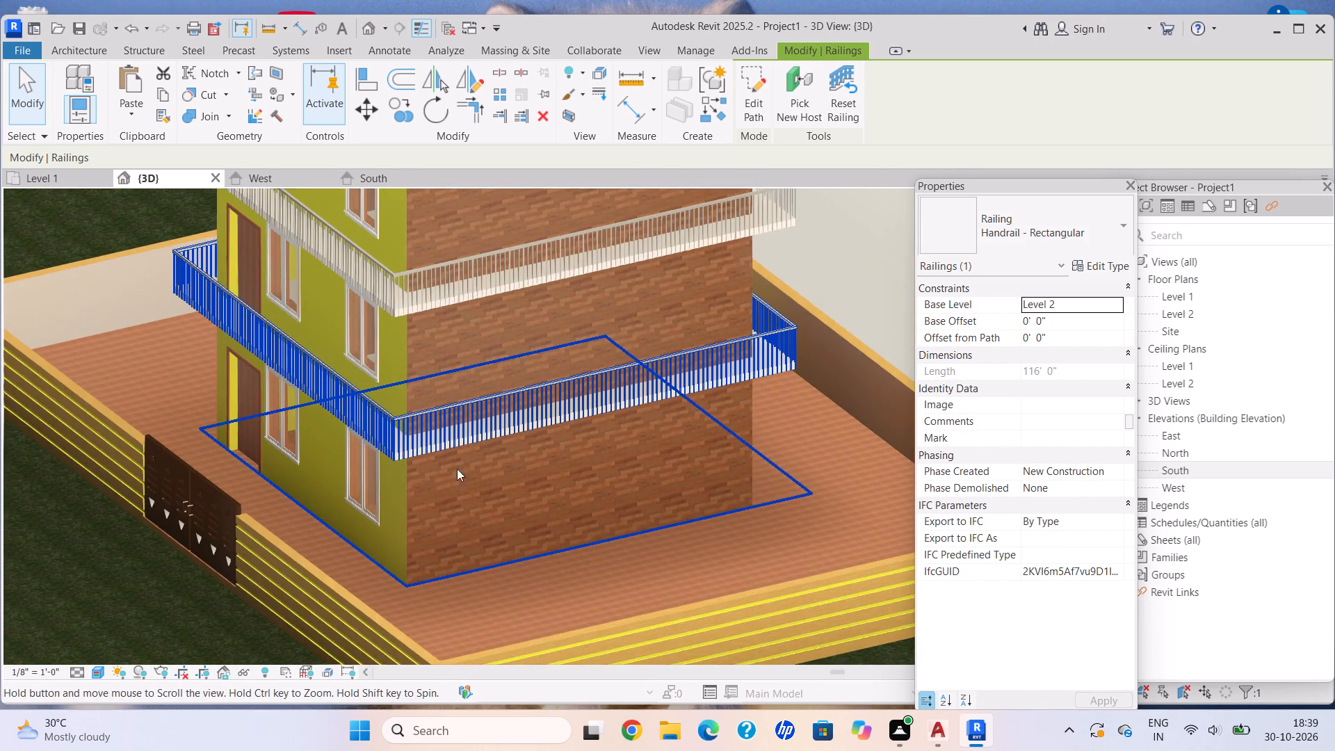
middle_click_drag(391, 455, 385, 492)
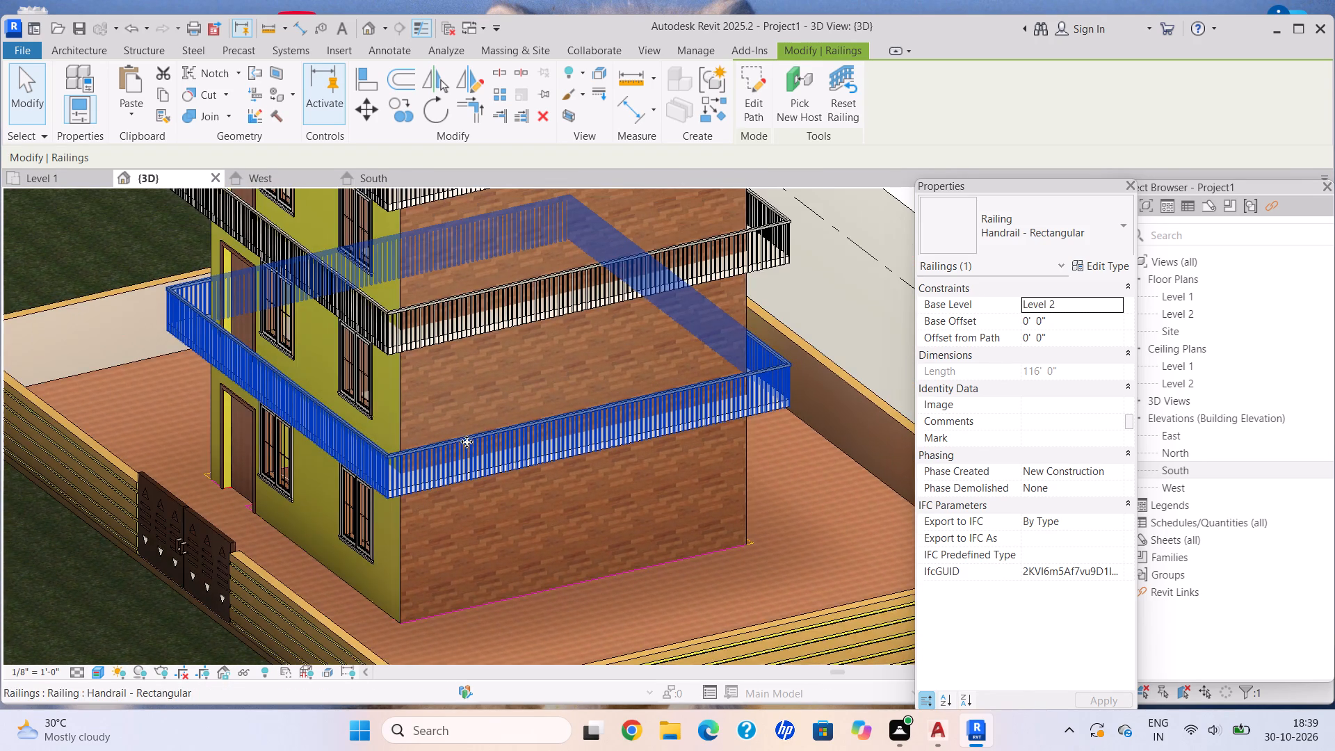
middle_click_drag(467, 442, 431, 467)
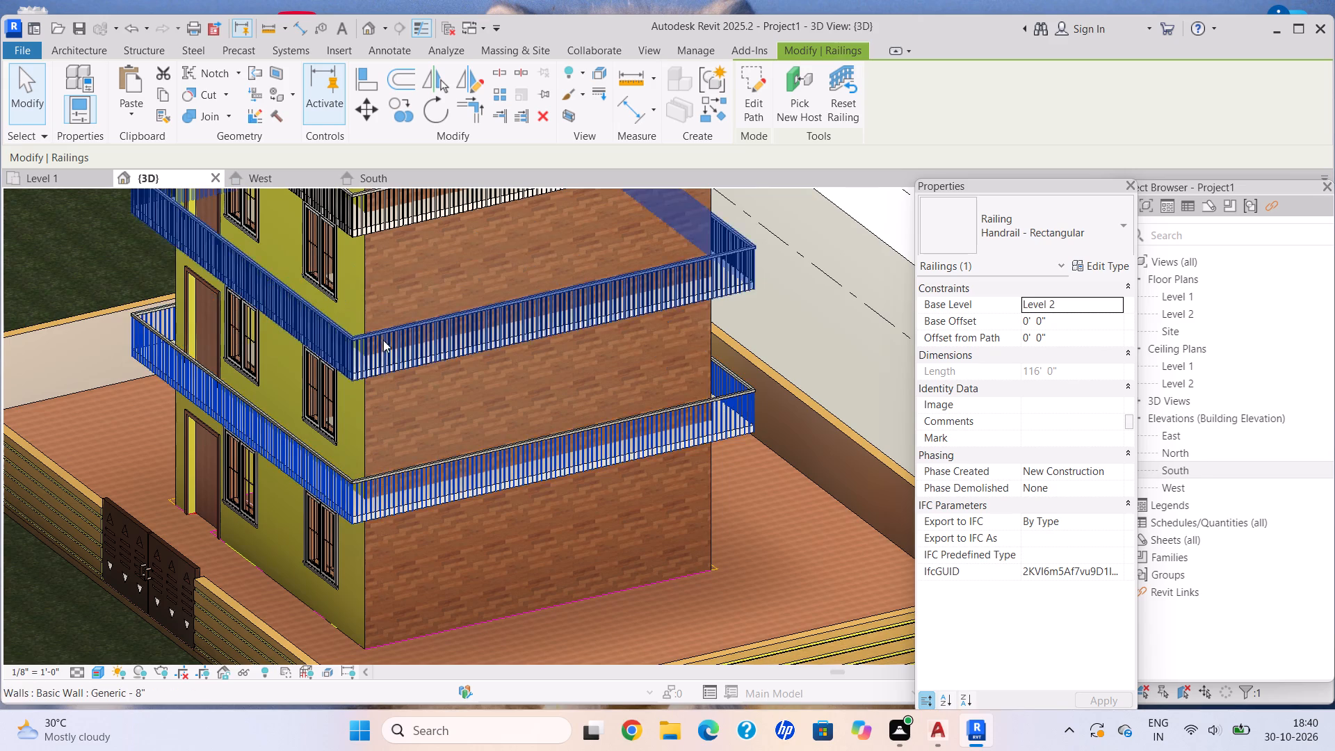
scroll(387, 350, "down", 2)
middle_click_drag(382, 359, 364, 372)
middle_click_drag(466, 372, 265, 440)
scroll(213, 436, "down", 2)
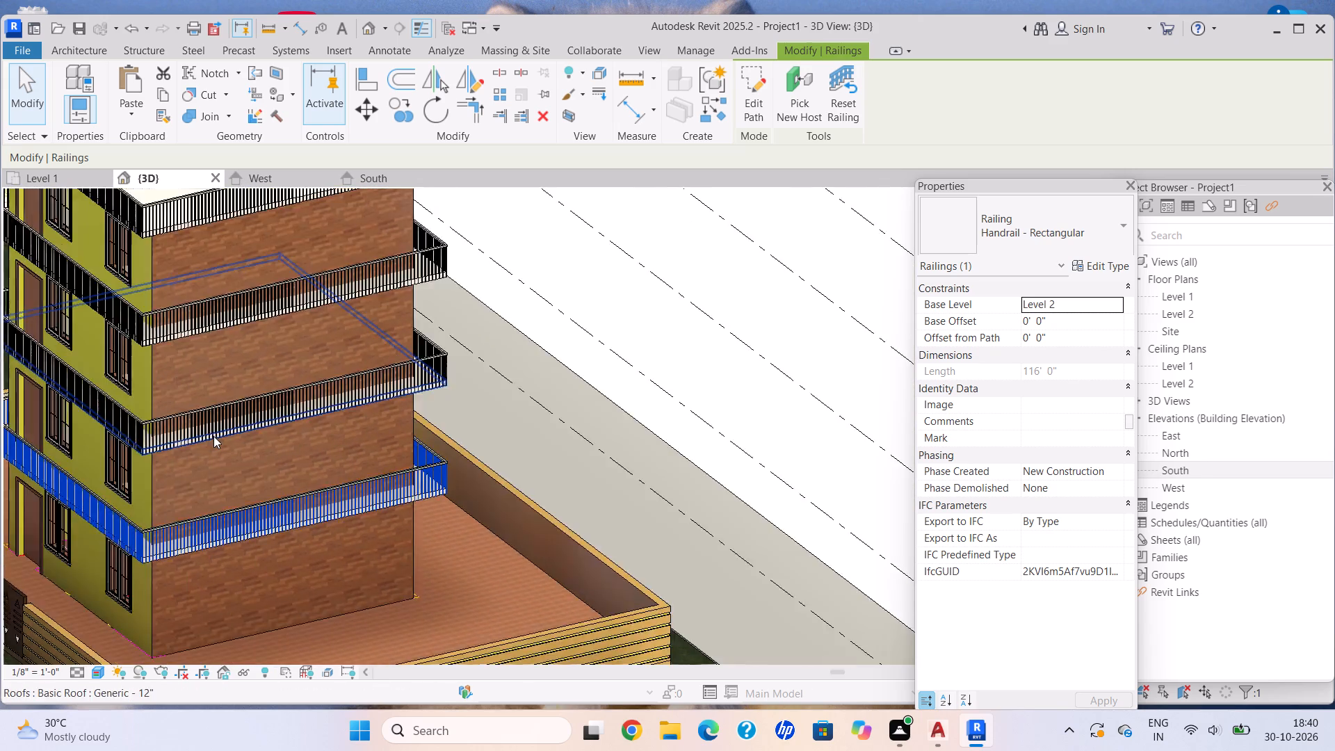
Examine the balcony railings on every floor and the corner where the yellow front wall meets the wood-plank side wall.
scroll(213, 436, "down", 1)
middle_click_drag(218, 439, 330, 472)
scroll(300, 490, "up", 3)
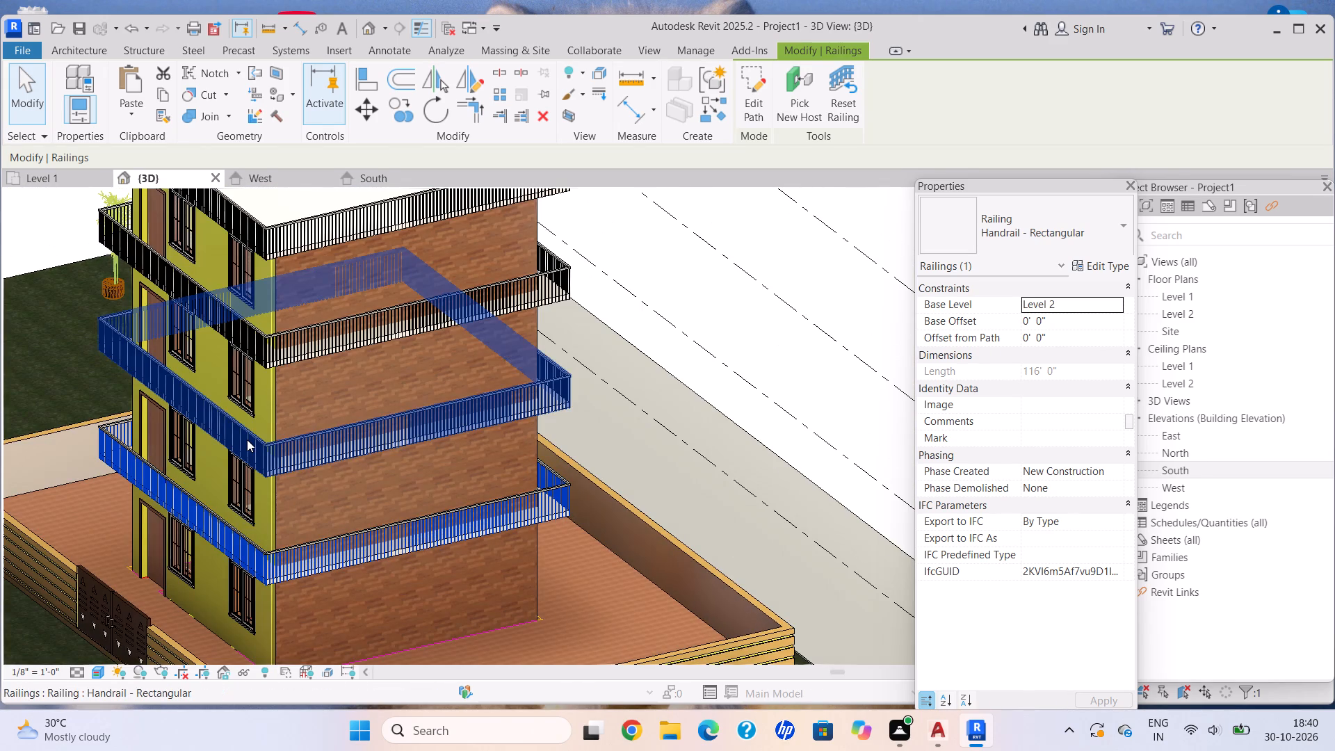
scroll(426, 200, "down", 3)
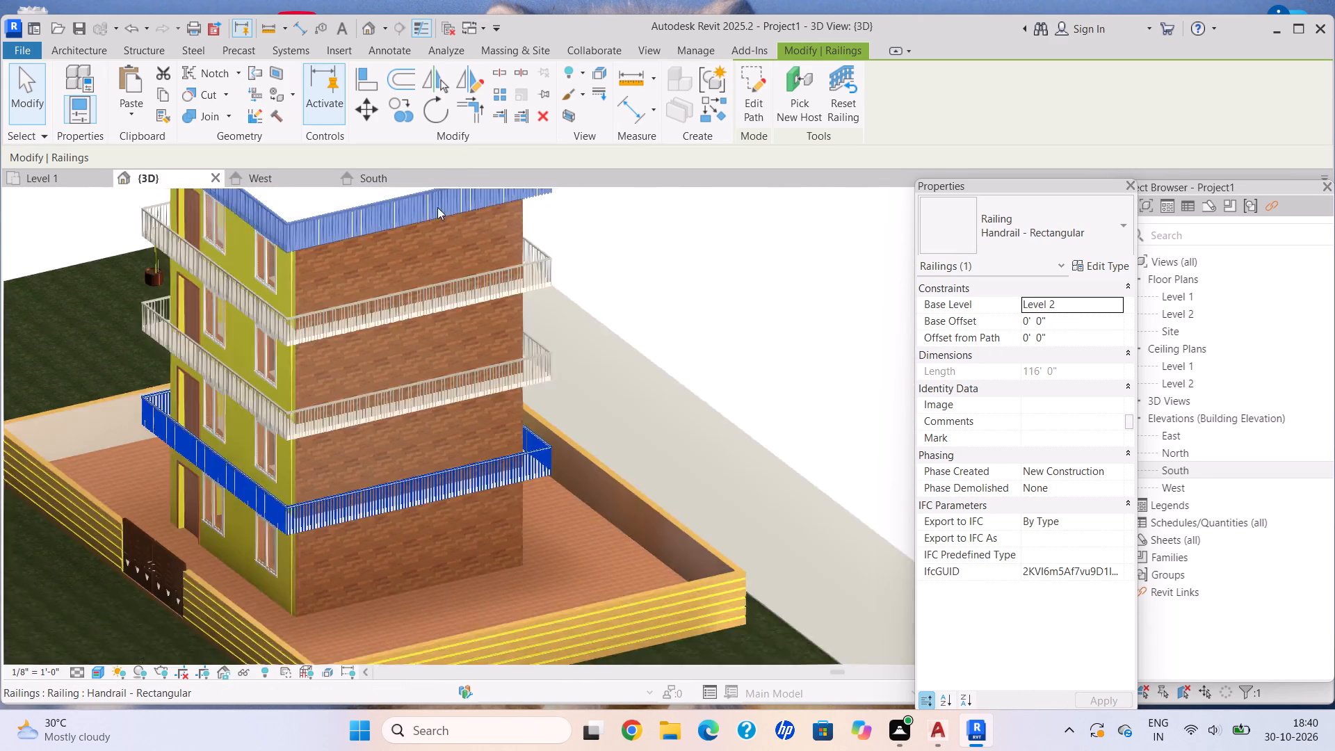
middle_click_drag(443, 210, 474, 301)
scroll(347, 351, "up", 9)
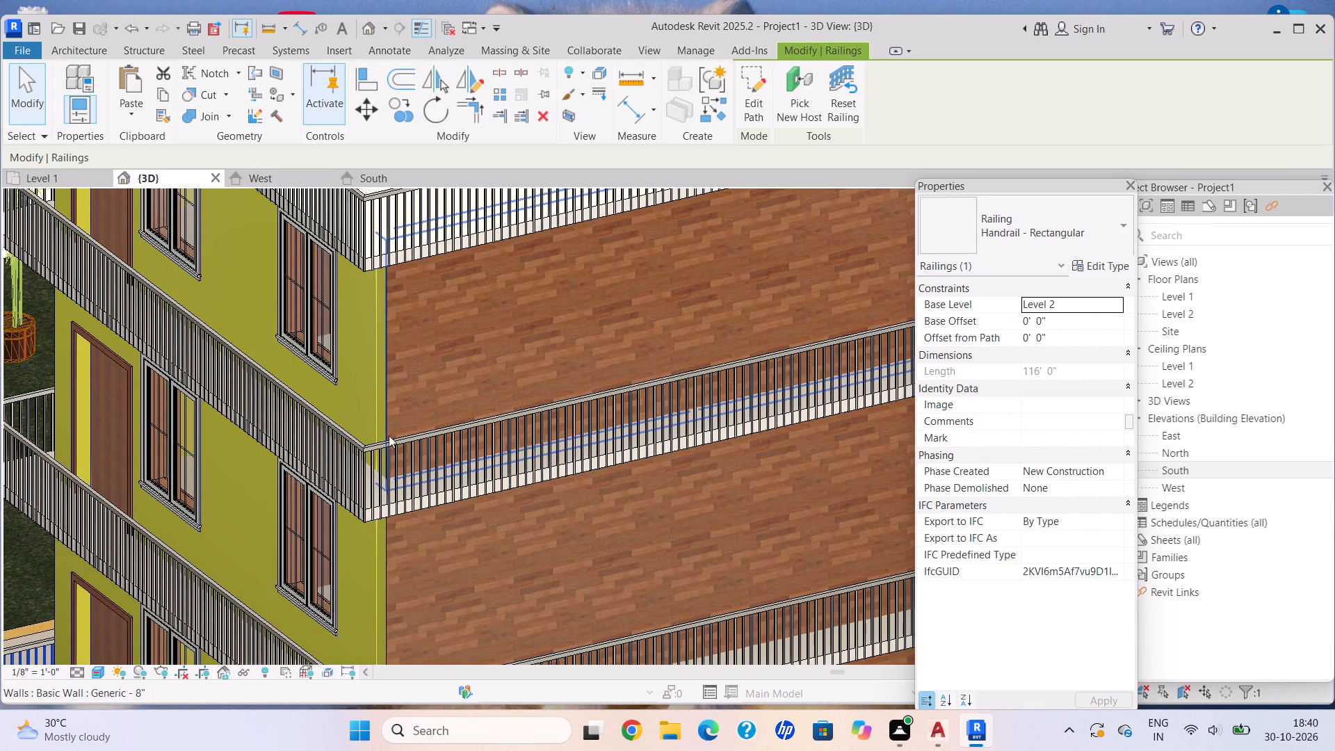
scroll(430, 398, "down", 1)
middle_click_drag(430, 398, 446, 399)
middle_click_drag(488, 397, 508, 386)
middle_click_drag(585, 335, 604, 323)
scroll(634, 298, "up", 1)
scroll(432, 439, "down", 6)
middle_click_drag(397, 449, 399, 377)
scroll(395, 419, "up", 5)
scroll(575, 404, "down", 2)
middle_click_drag(577, 407, 575, 336)
middle_click(573, 334)
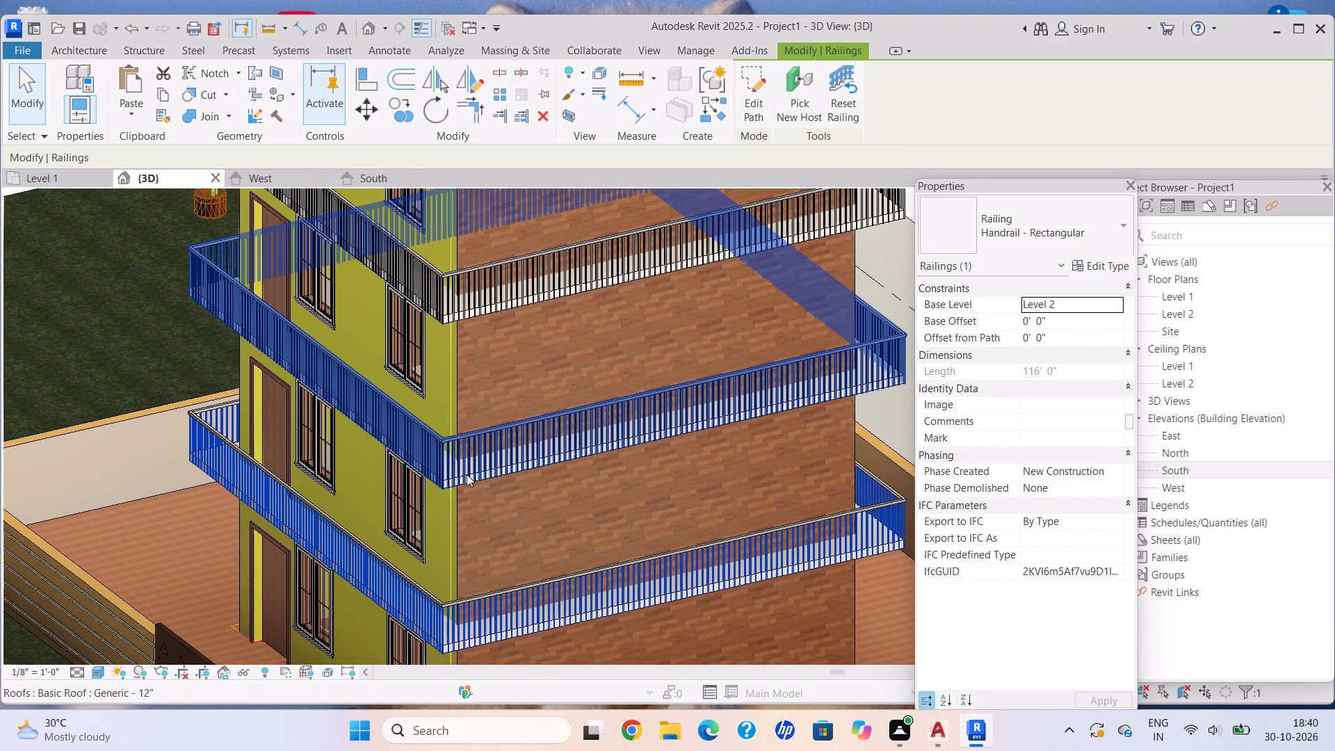
middle_click(465, 476)
middle_click_drag(458, 485, 372, 502)
scroll(455, 460, "down", 6)
middle_click_drag(476, 424, 500, 441)
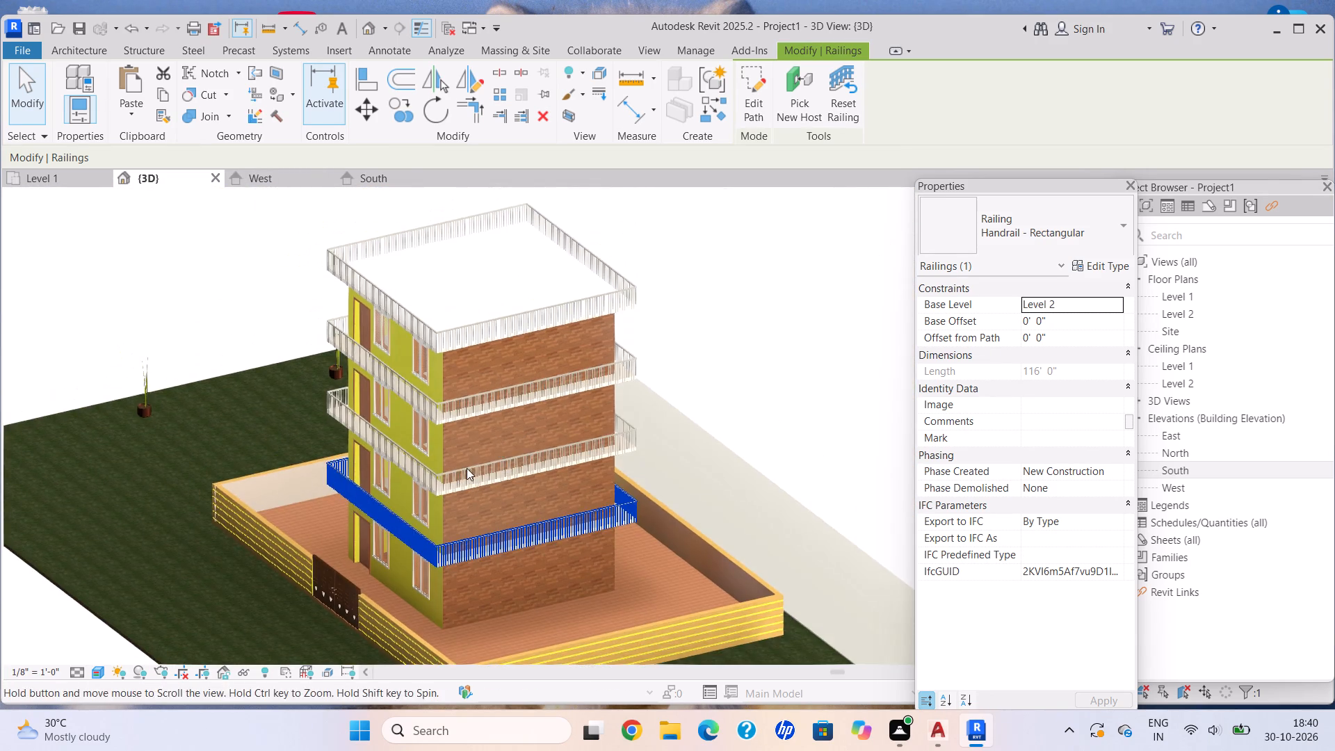
scroll(405, 525, "up", 12)
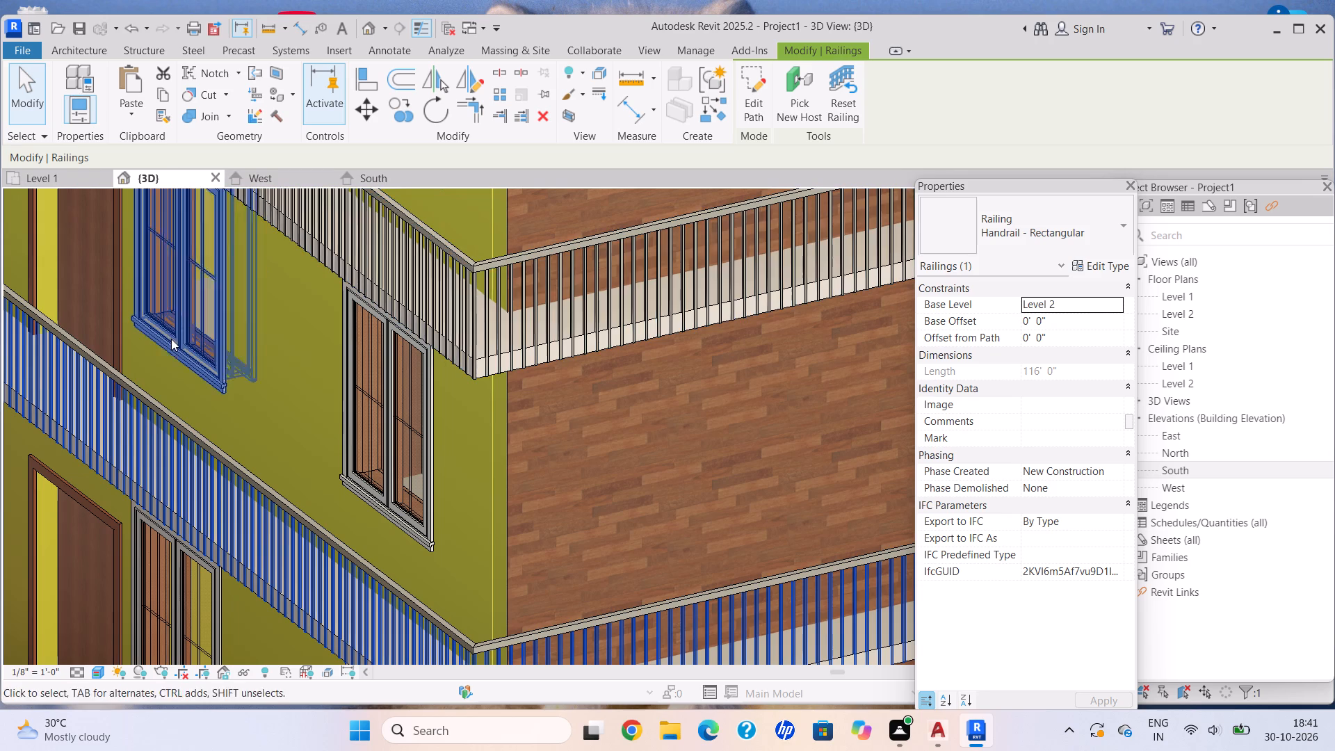
Examine the building's front corner from the upper windows down to the grooved compound wall and its surroundings.
scroll(282, 442, "down", 1)
scroll(314, 498, "down", 1)
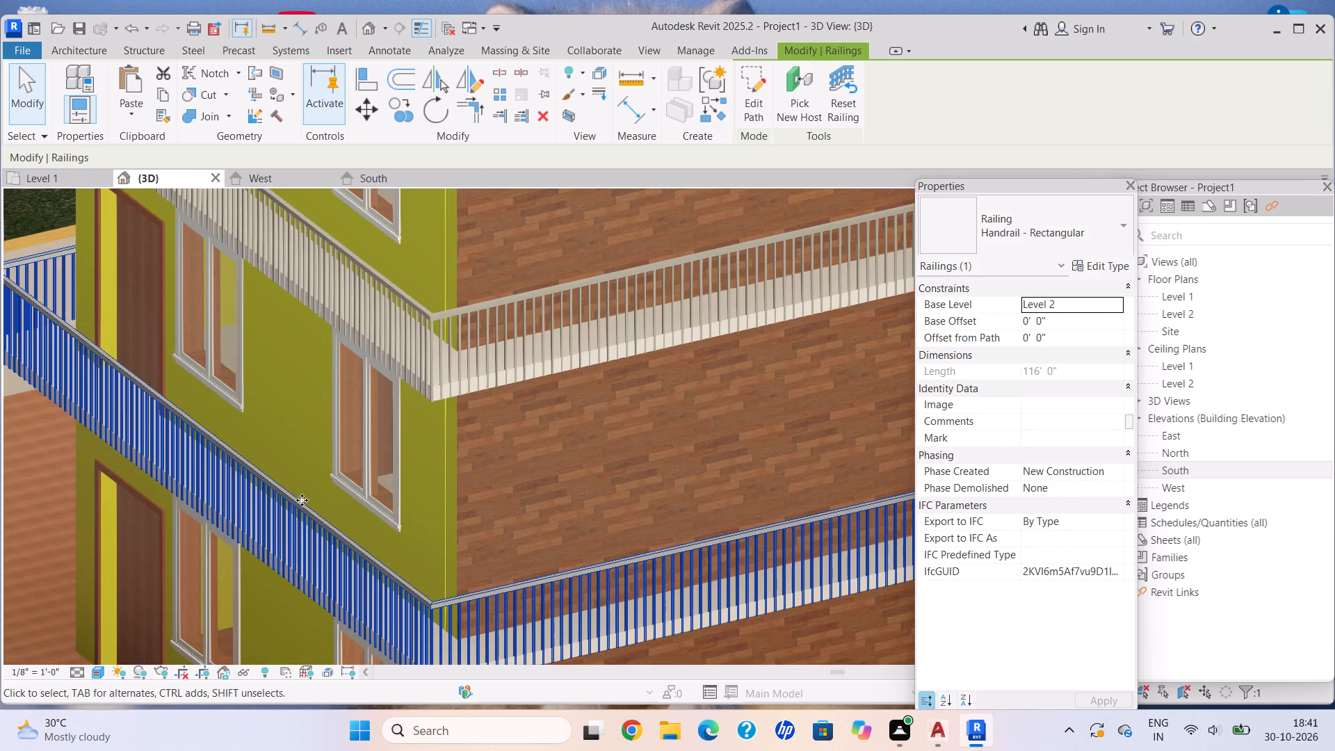
middle_click_drag(314, 412, 460, 159)
scroll(410, 236, "up", 1)
scroll(440, 299, "down", 7)
scroll(0, 496, "down", 9)
middle_click_drag(652, 392, 629, 414)
middle_click_drag(618, 428, 584, 459)
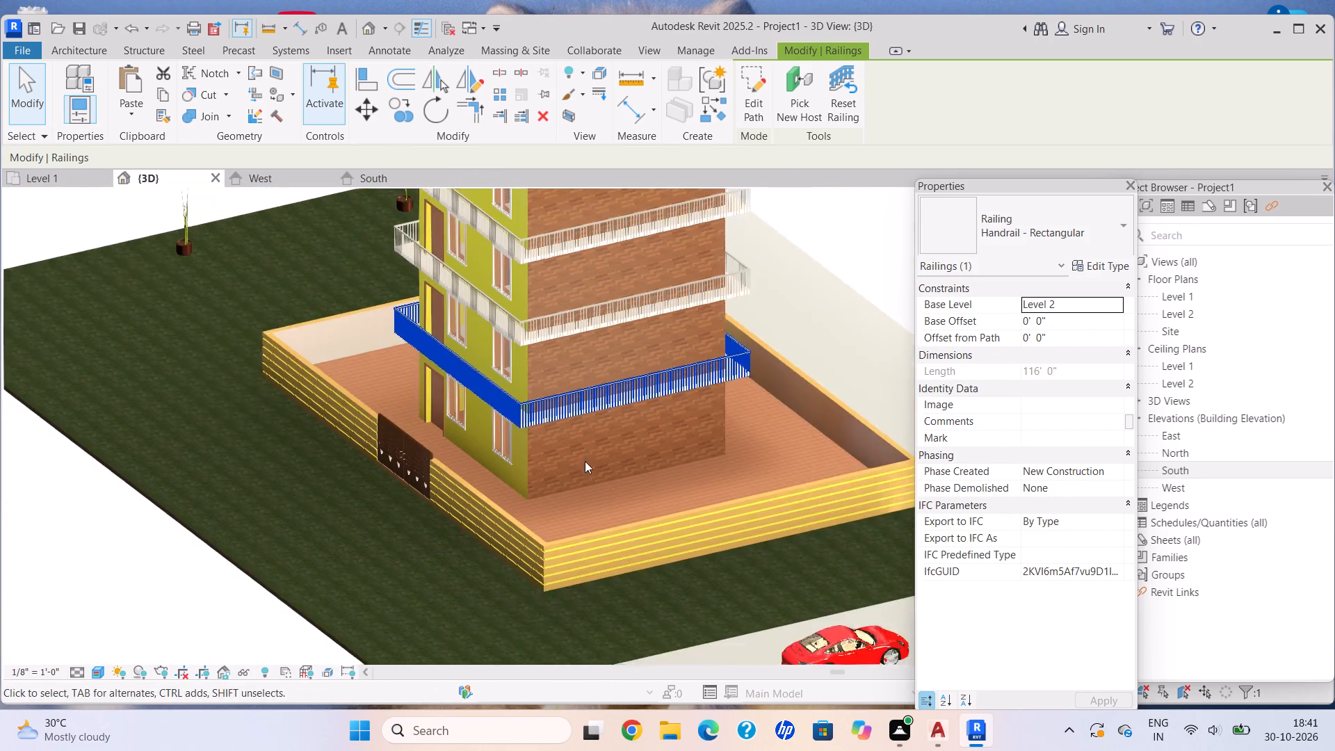
scroll(703, 587, "up", 13)
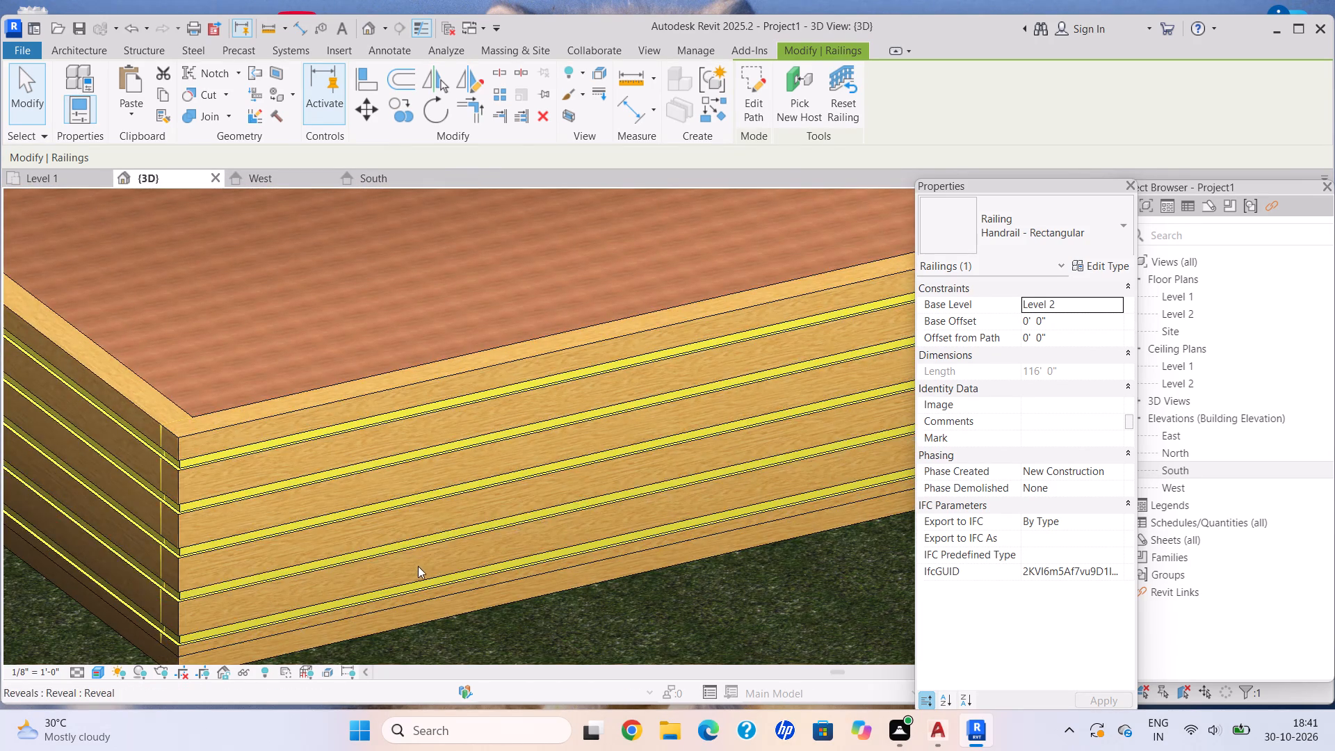
scroll(518, 519, "down", 8)
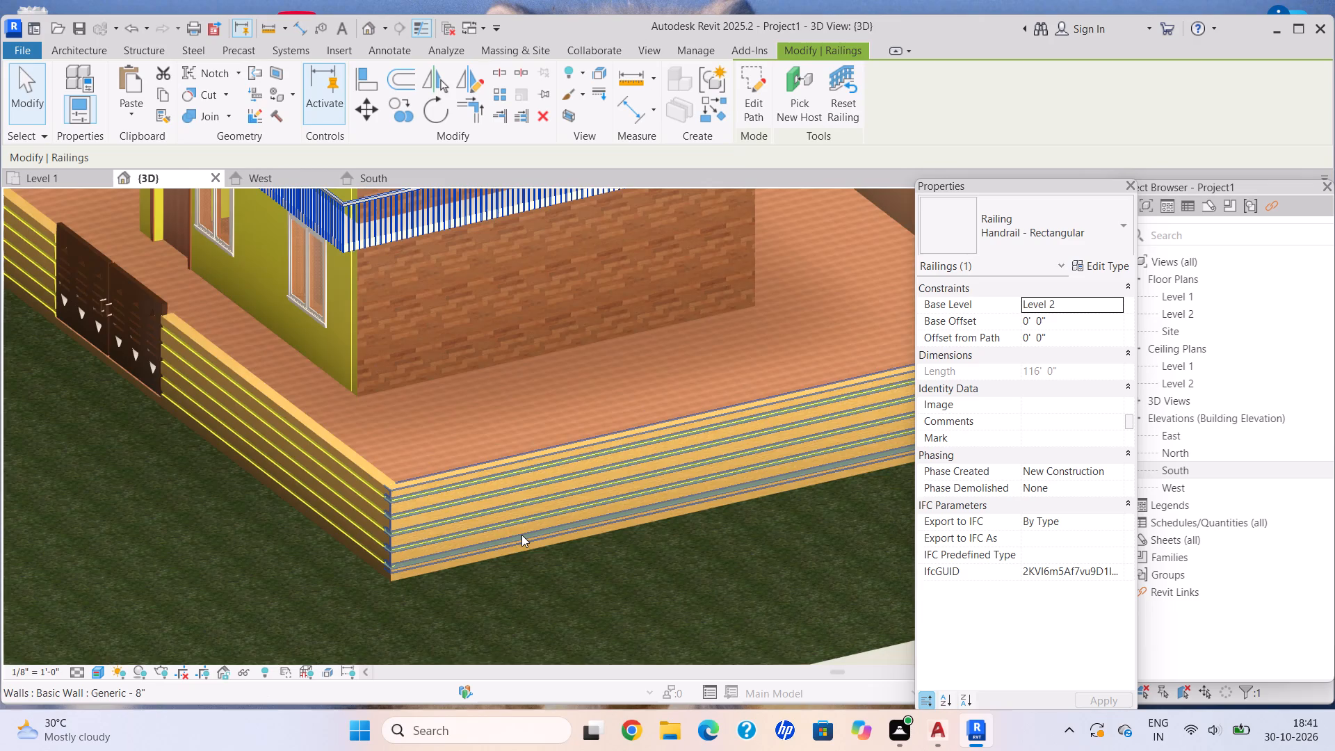
middle_click_drag(521, 535, 486, 575)
scroll(524, 499, "down", 7)
middle_click(528, 496)
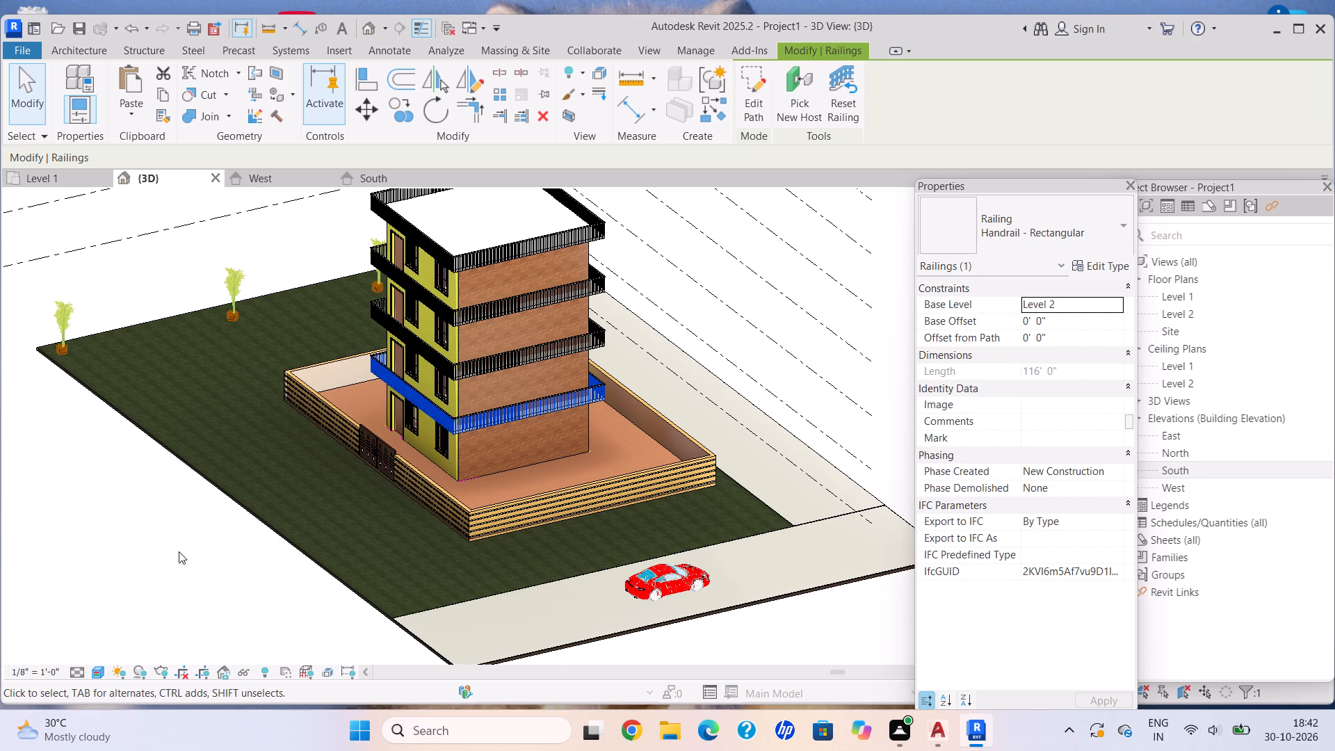
Change the Structure layer material of the compound wall's Generic - 8" type to 911 CARRERA S - GLASS - ORANGE.
scroll(474, 506, "up", 10)
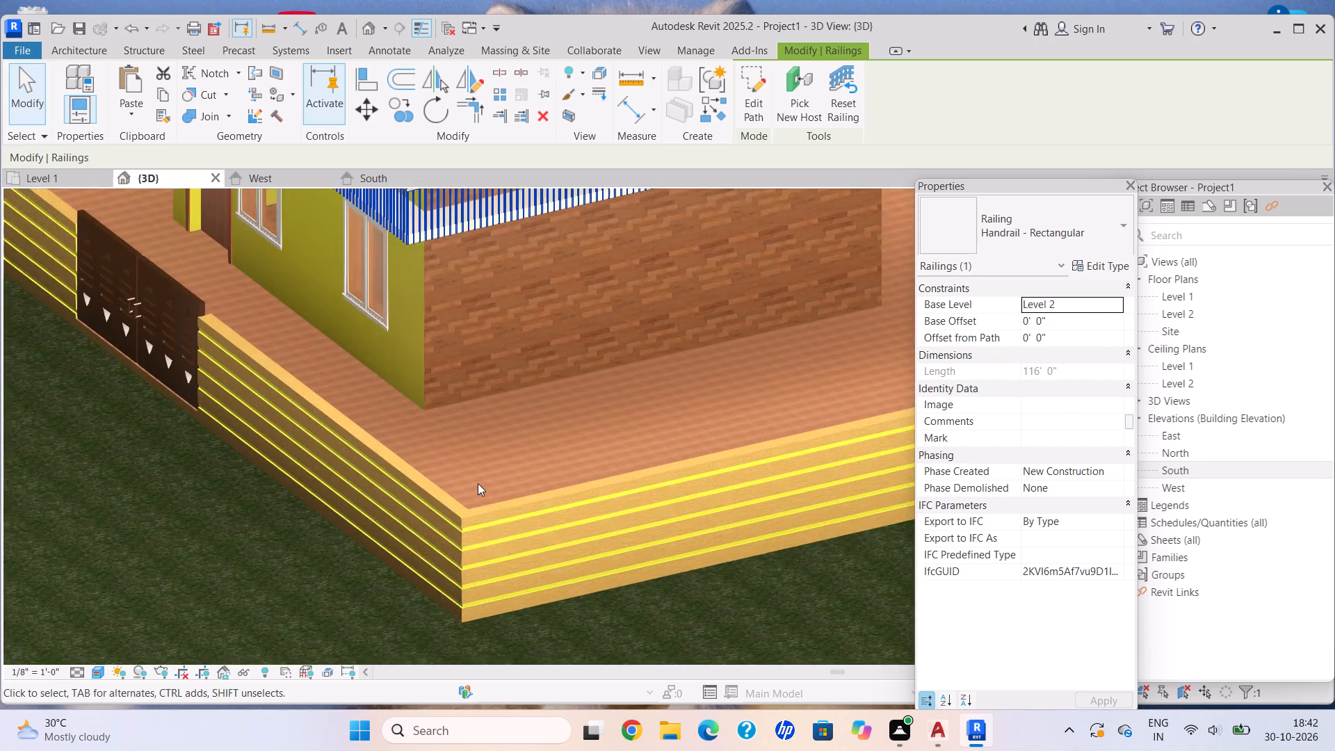
left_click(491, 508)
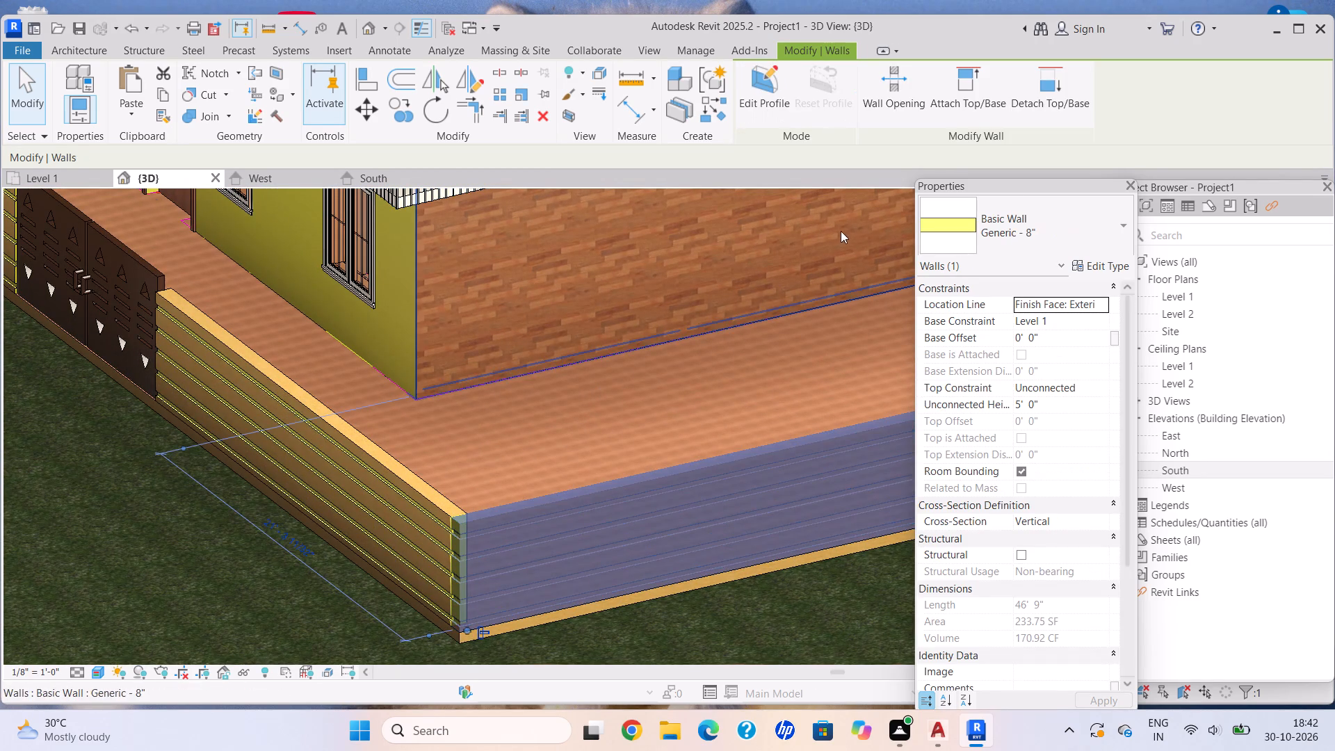
scroll(1012, 197, "up", 5)
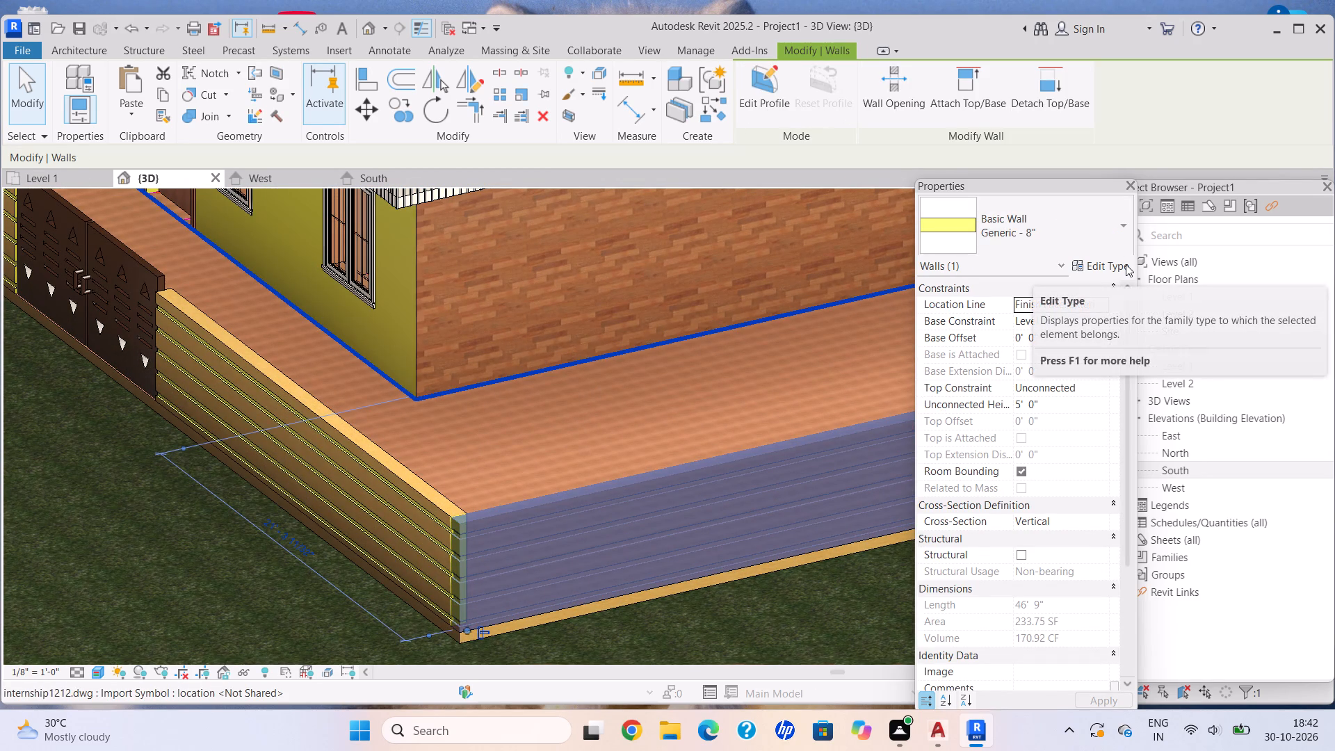
left_click(1127, 263)
left_click(976, 266)
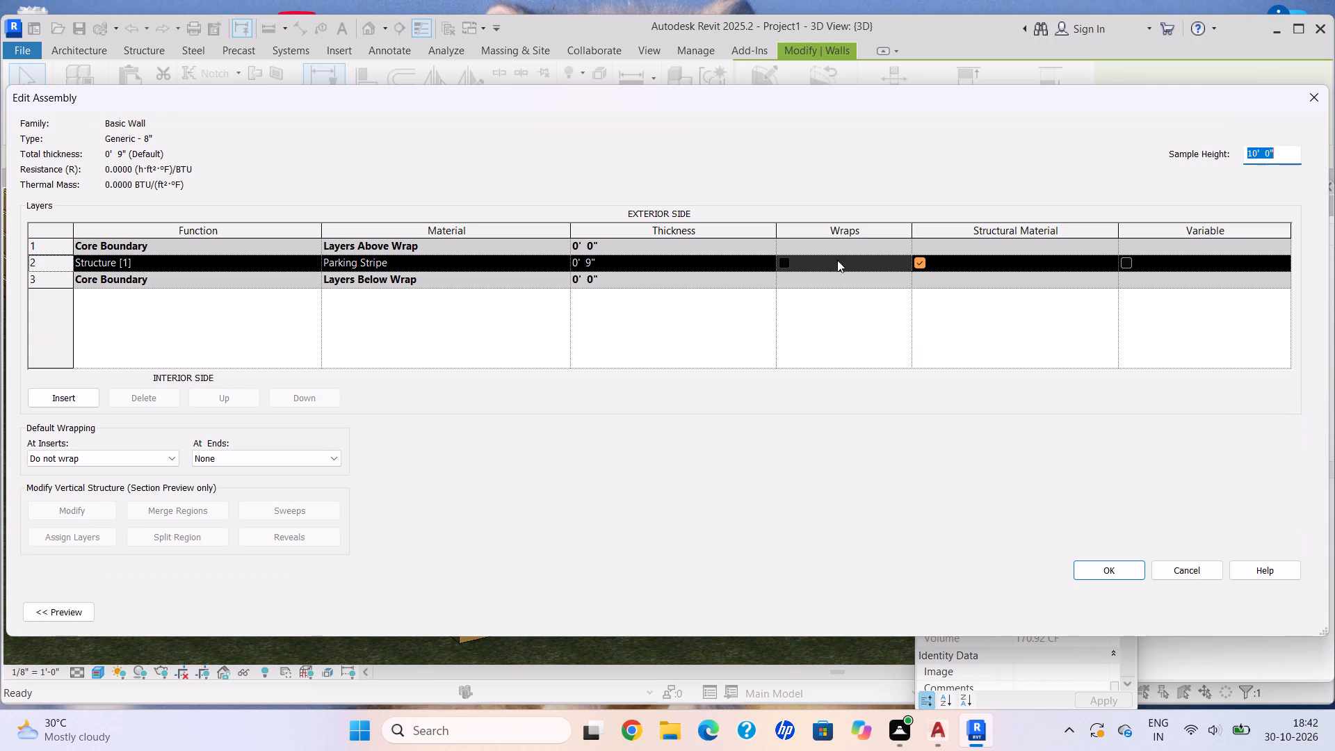
left_click(562, 266)
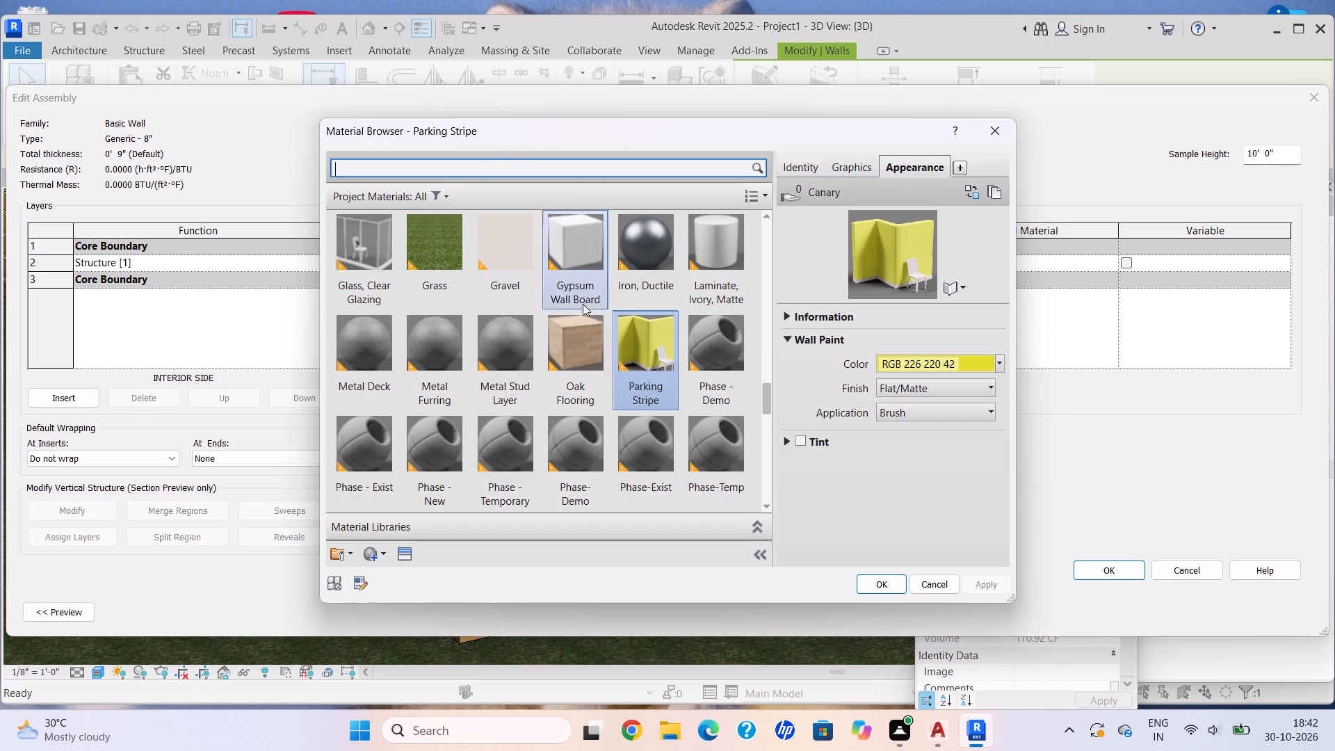
scroll(590, 309, "down", 10)
scroll(669, 350, "up", 4)
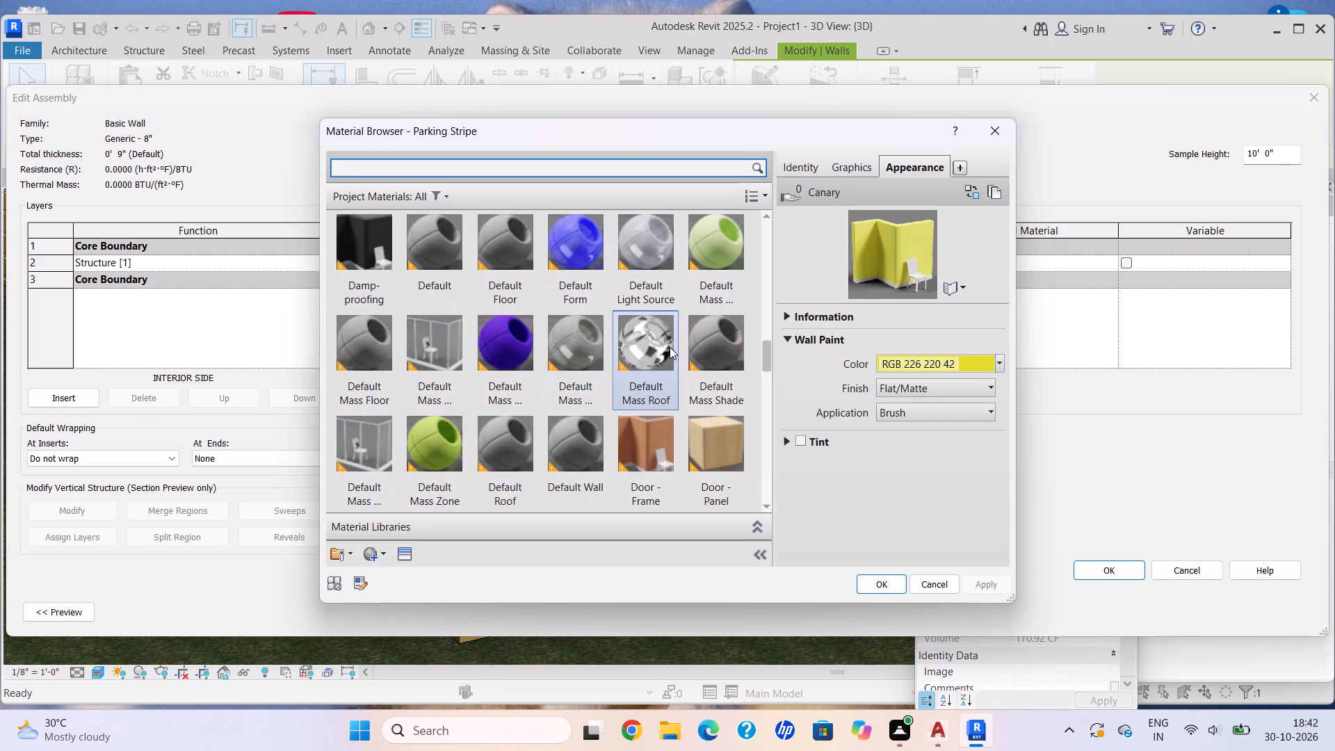
scroll(670, 346, "up", 2)
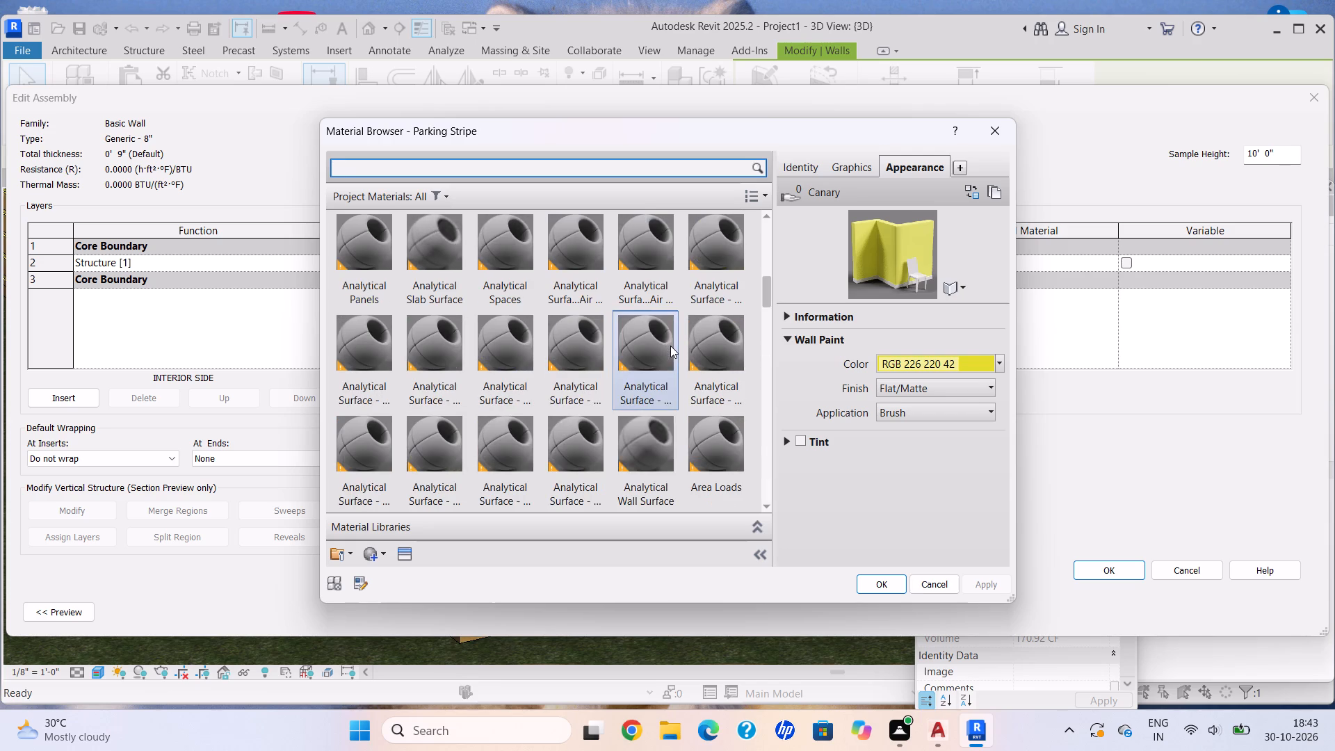
scroll(670, 346, "up", 8)
right_click(670, 333)
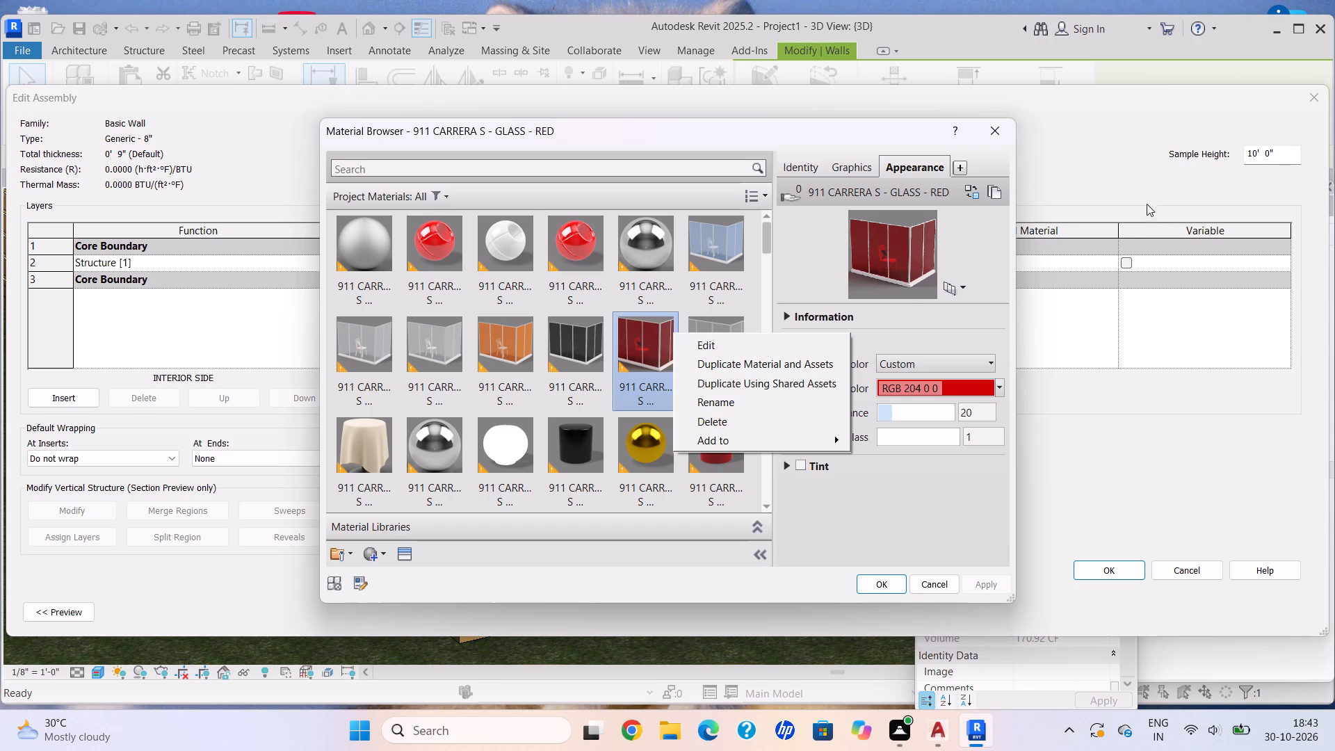
left_click(1119, 196)
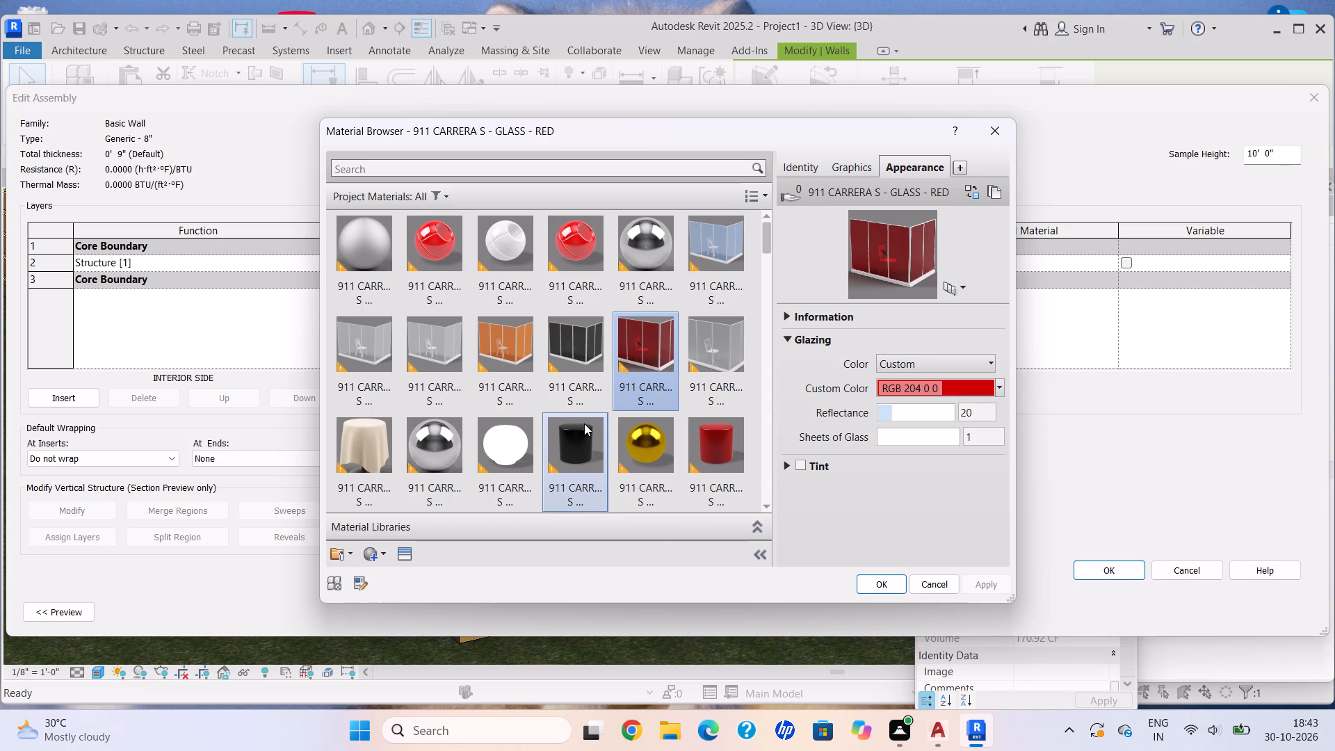
scroll(463, 447, "up", 1)
scroll(604, 324, "down", 8)
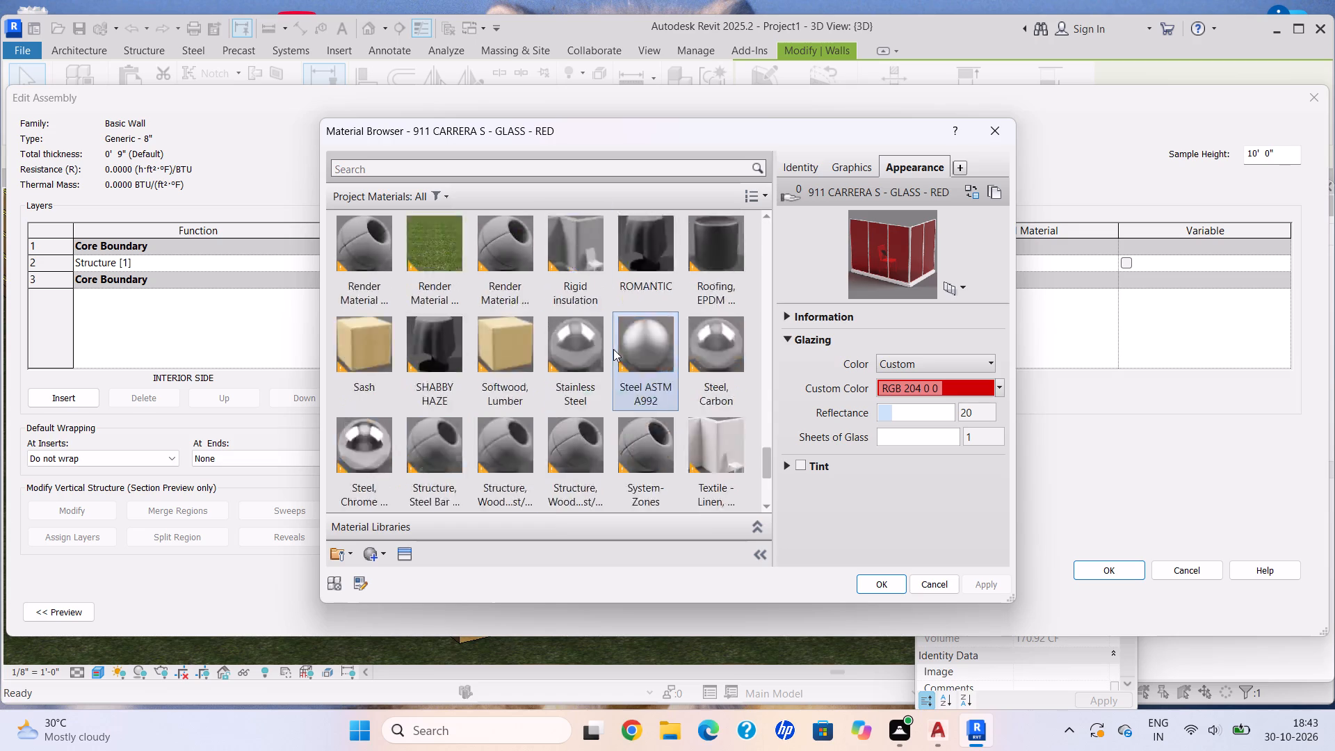
scroll(644, 403, "up", 3)
scroll(665, 351, "up", 1)
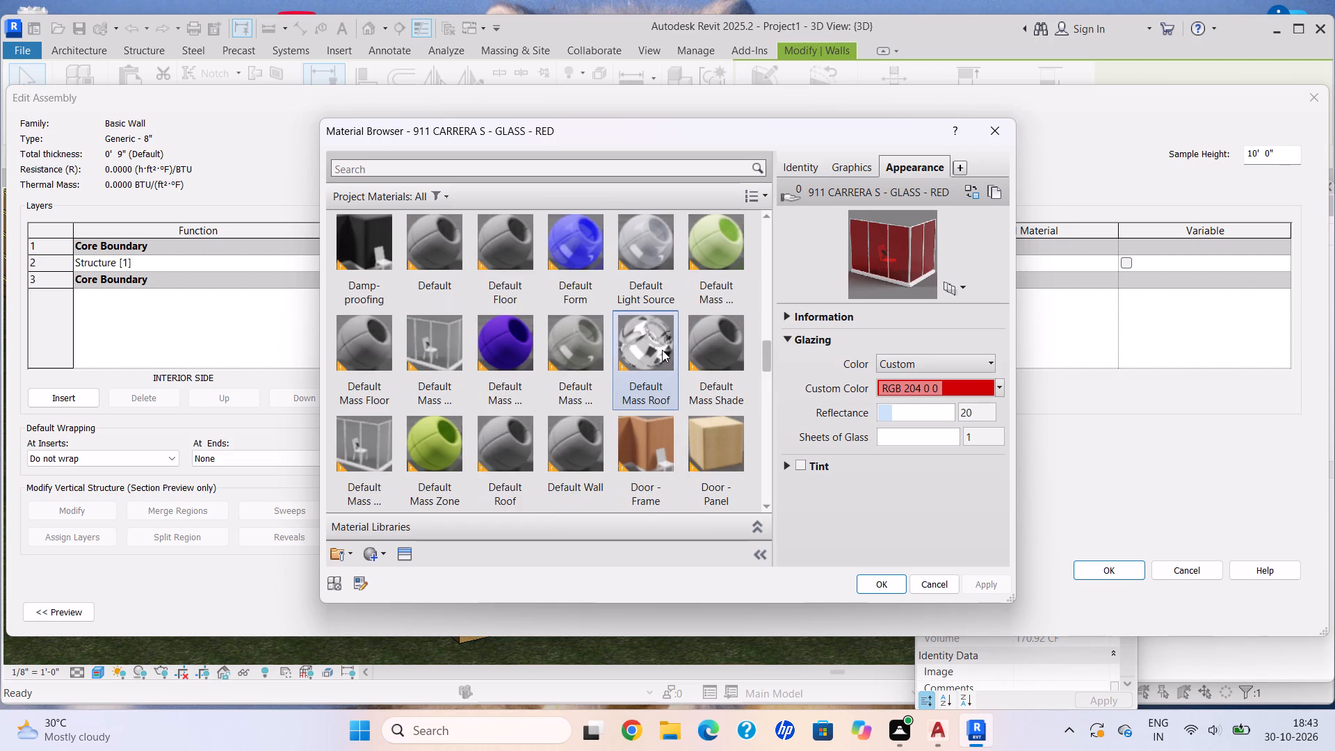
scroll(662, 350, "up", 4)
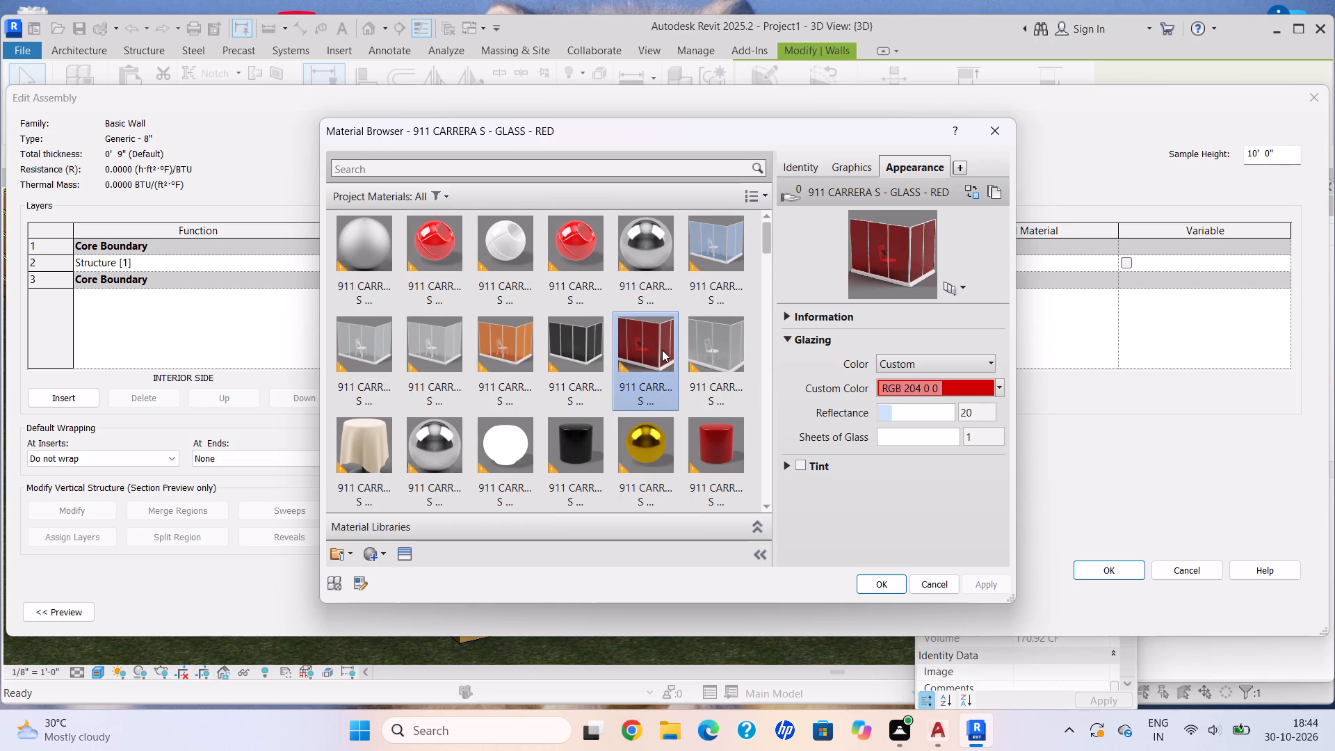
scroll(670, 353, "up", 3)
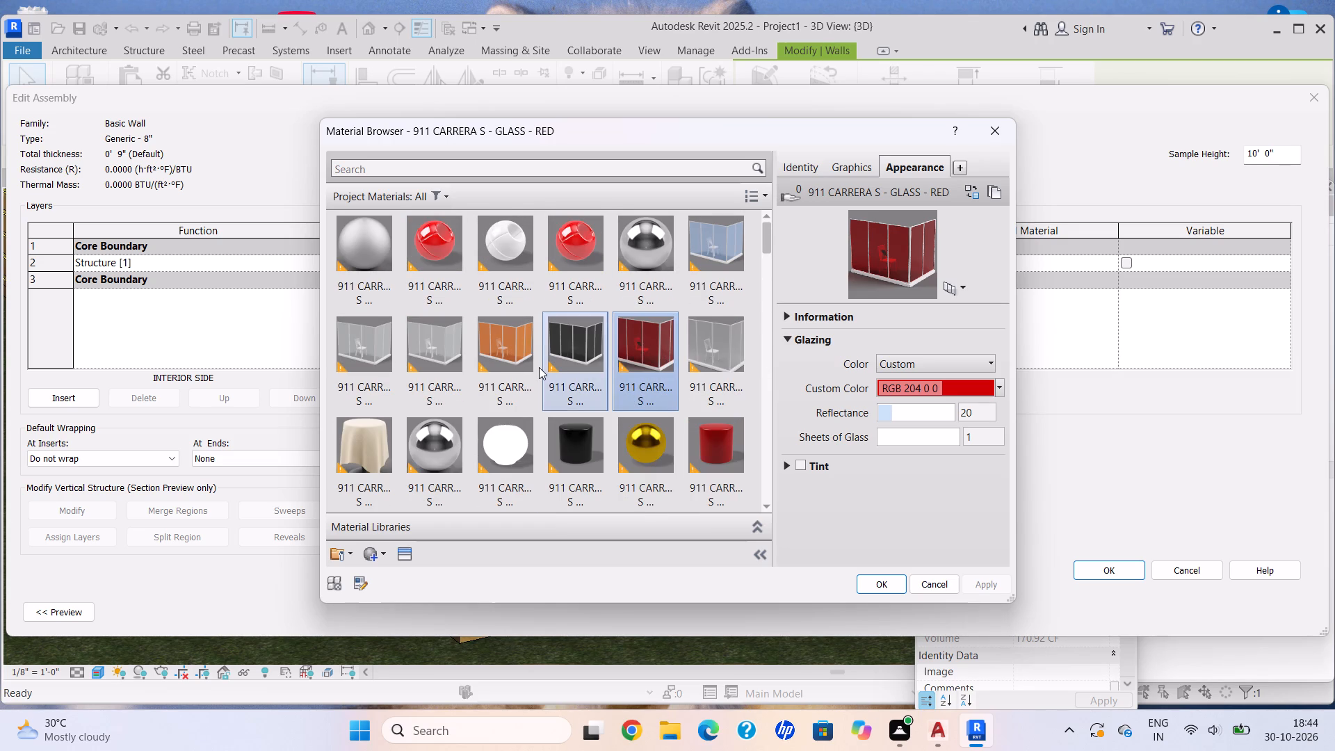
left_click(503, 344)
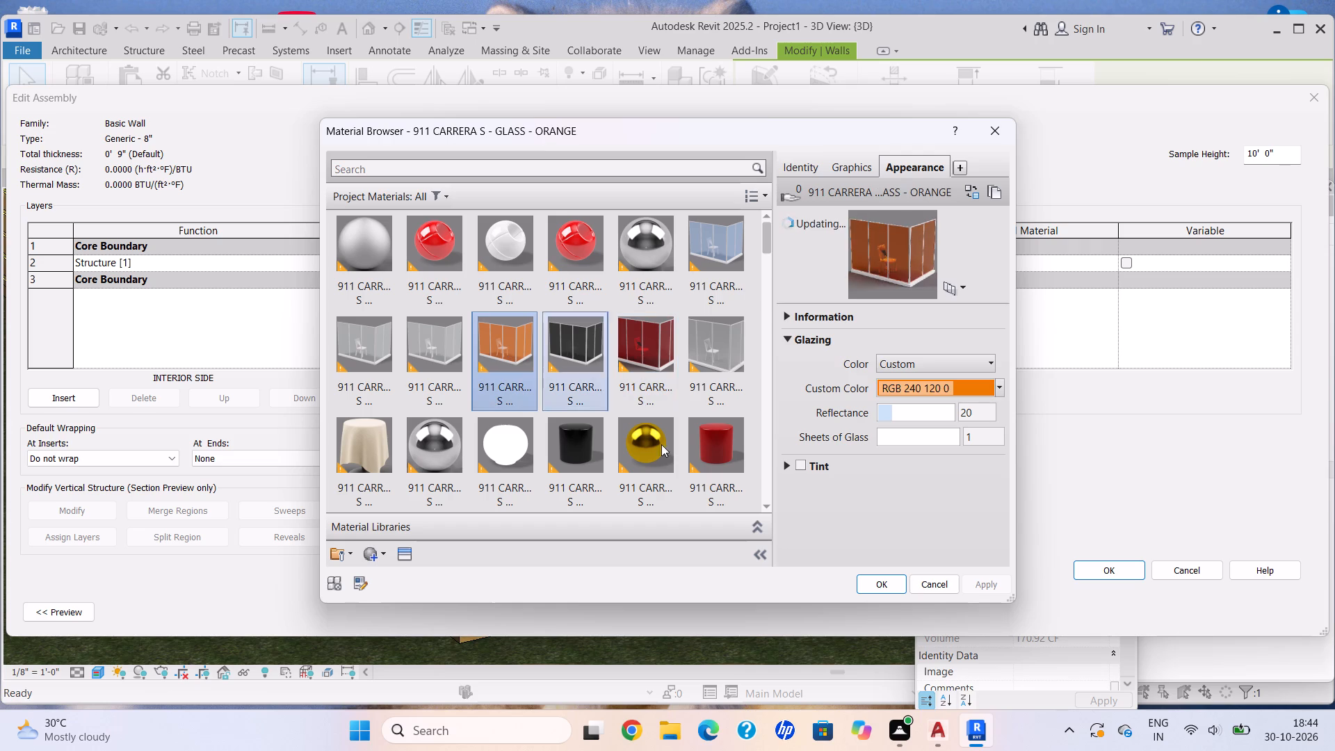
left_click(903, 581)
left_click(1109, 579)
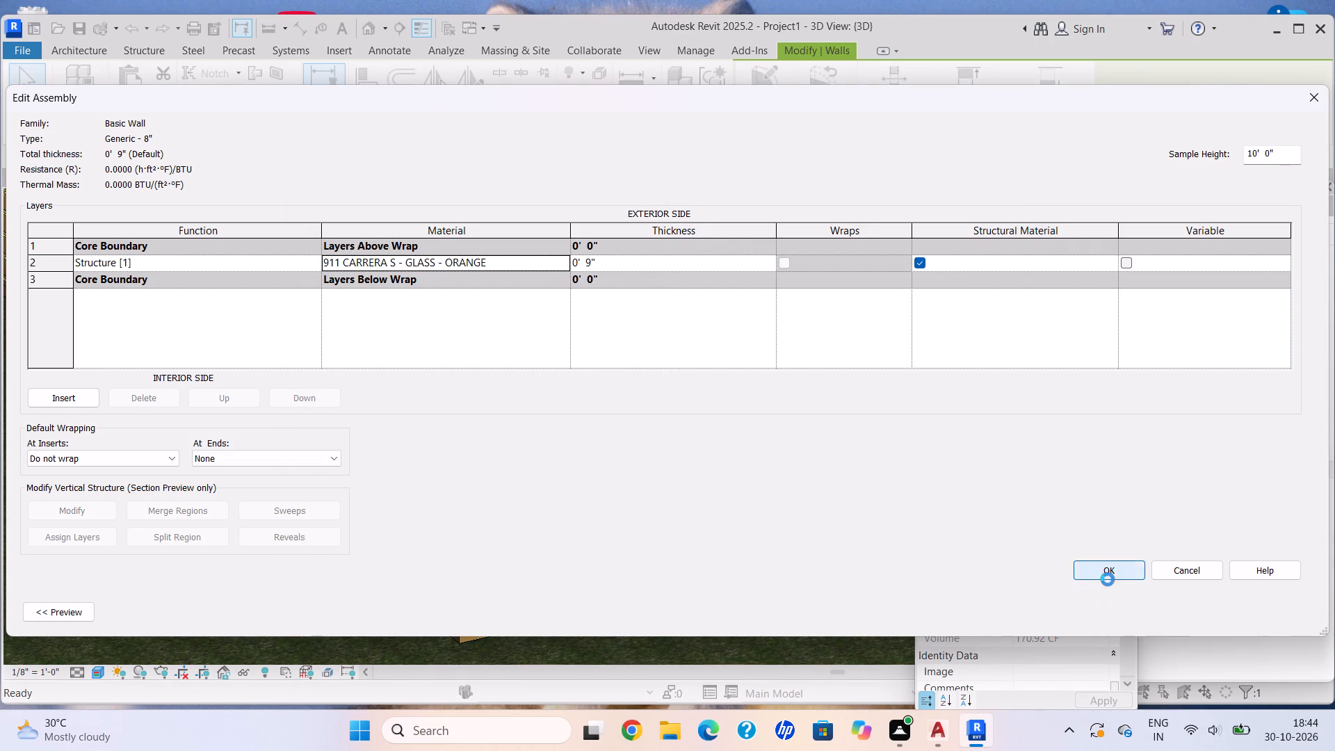
left_click(1270, 609)
left_click(1149, 609)
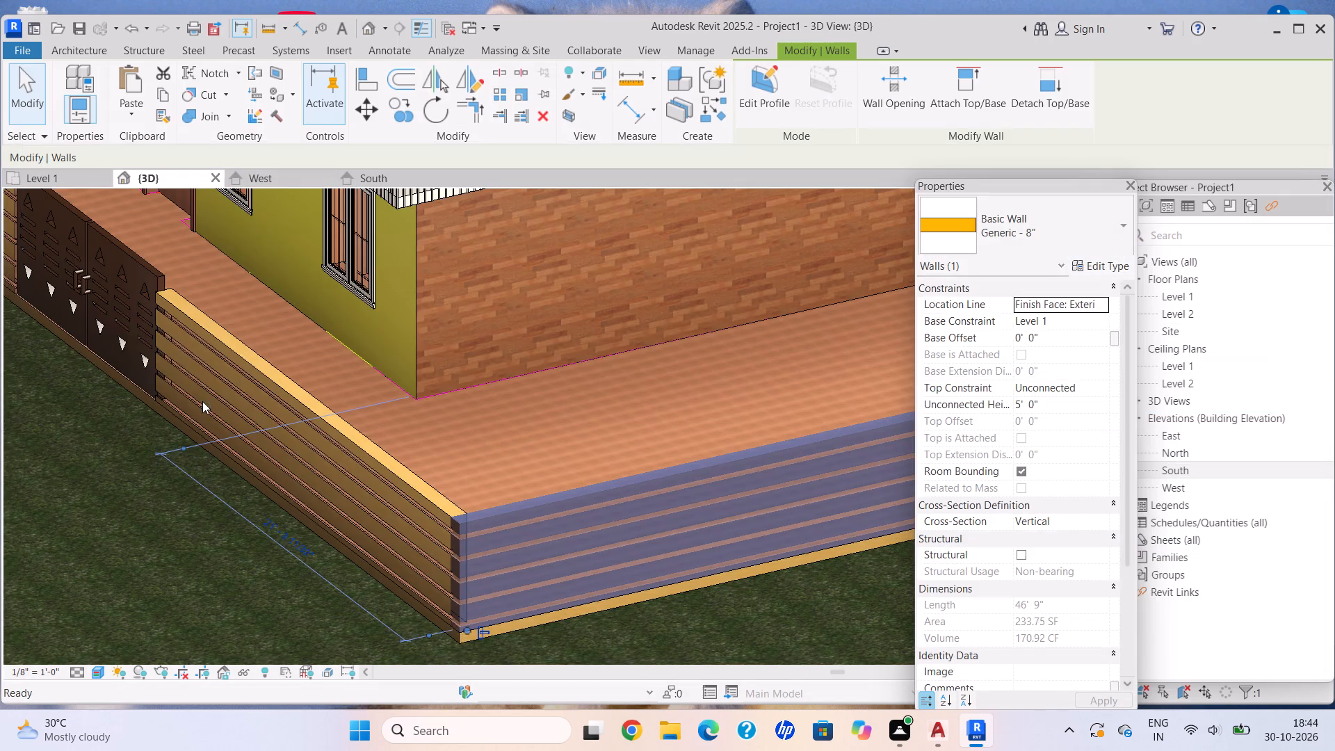
scroll(354, 456, "up", 4)
key("Escape")
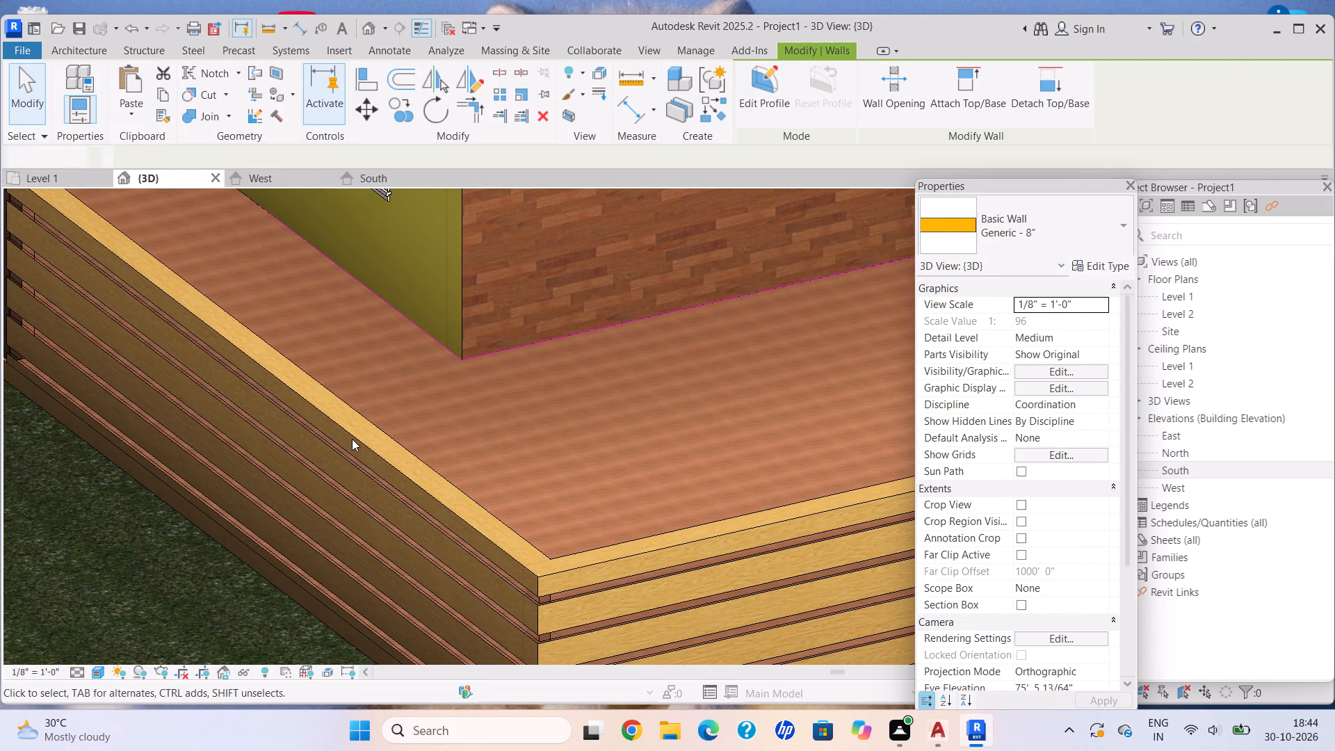
Inspect the compound wall's corner grooves at close range and select the compound wall facing the wood-plank side.
scroll(504, 589, "down", 4)
middle_click_drag(504, 589, 327, 456)
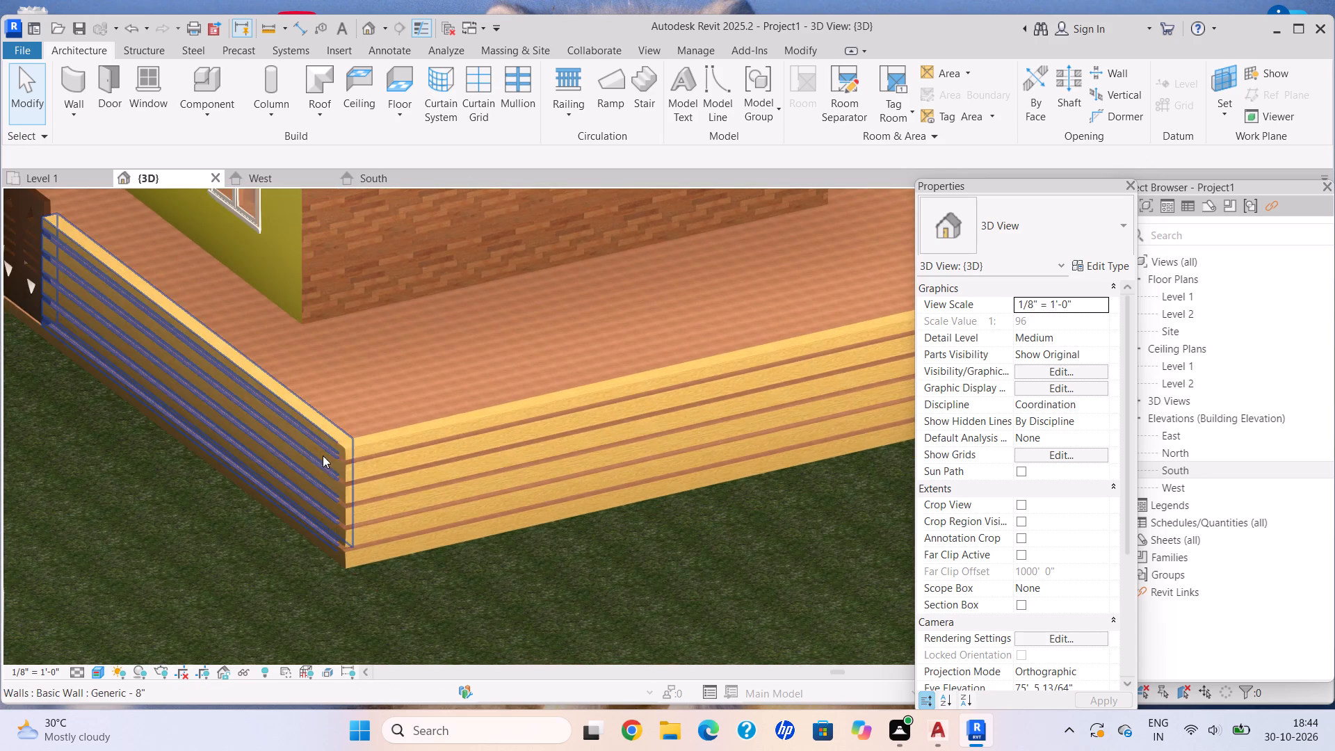
scroll(467, 428, "up", 4)
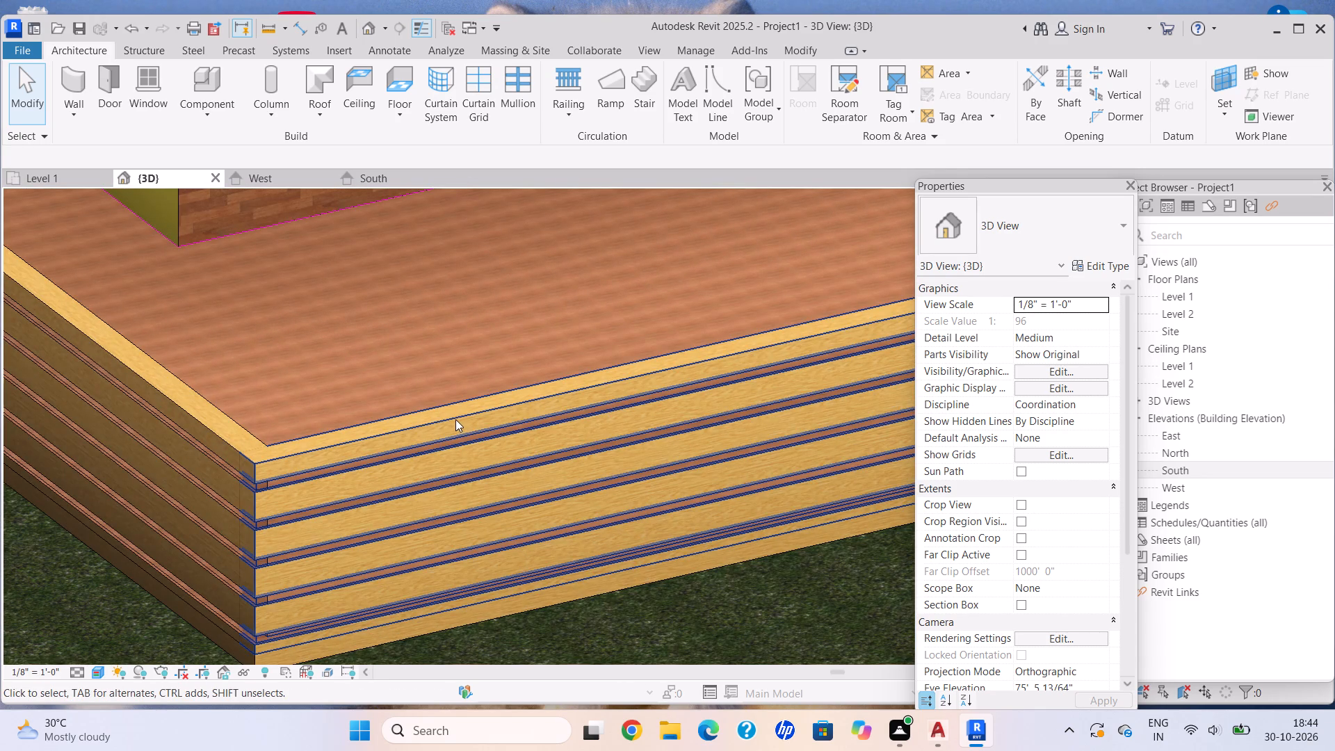
left_click(455, 419)
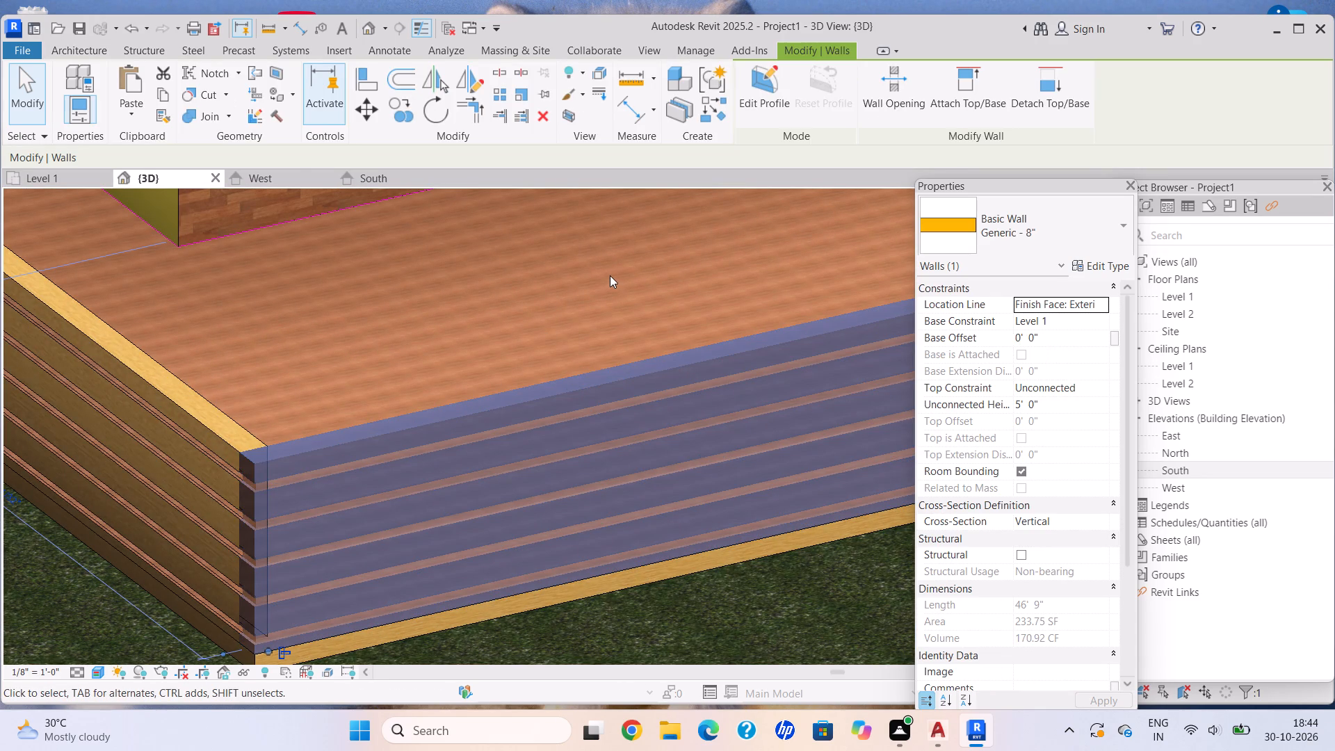
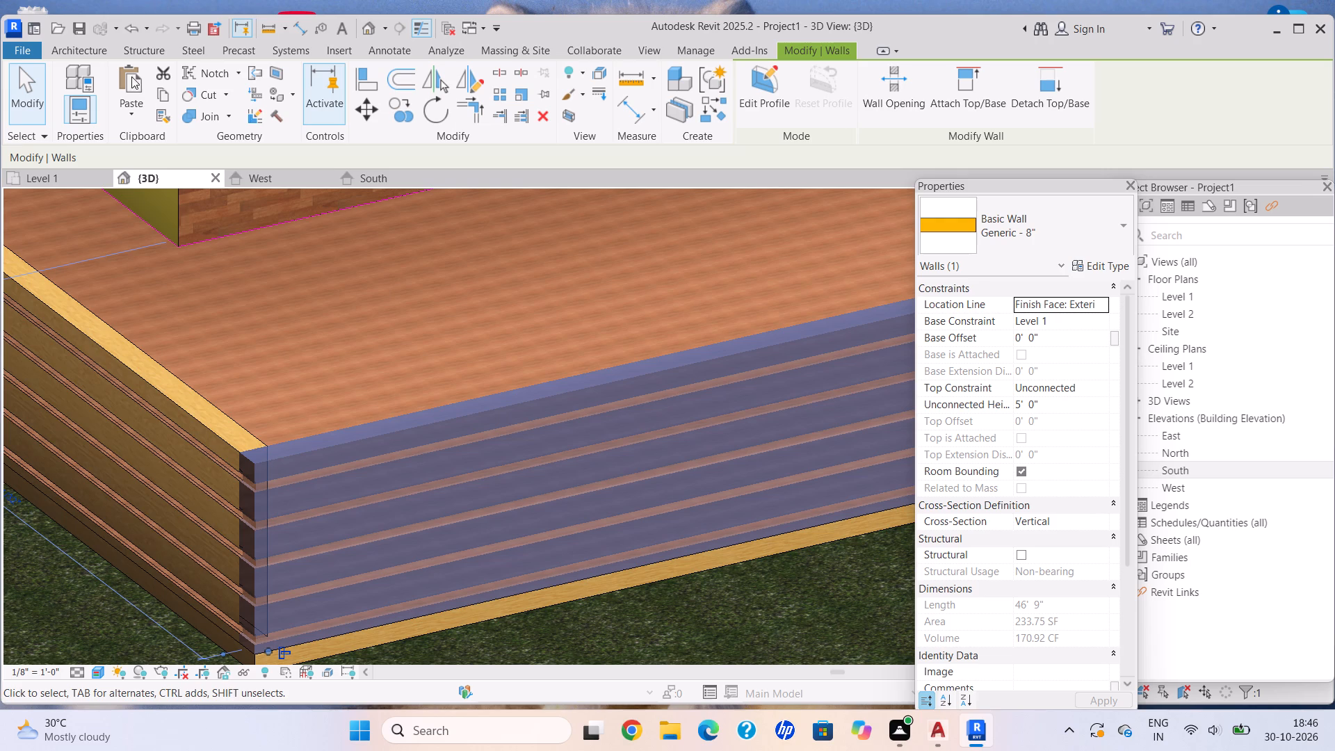
Raise the base of the boundary wall beside the road to a base offset of about 0' 4 175/256".
scroll(137, 217, "down", 6)
middle_click_drag(156, 280, 166, 323)
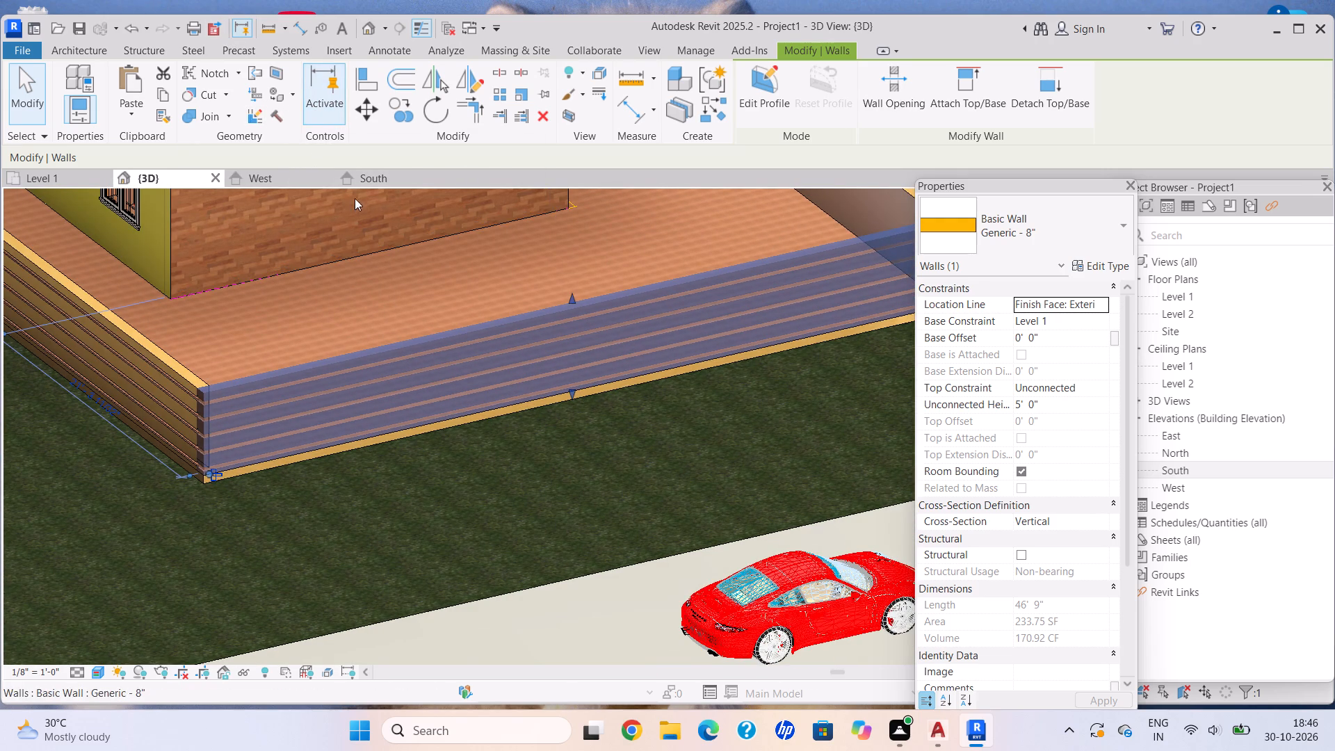
scroll(305, 209, "down", 3)
middle_click_drag(349, 266, 387, 308)
middle_click_drag(399, 322, 564, 432)
scroll(549, 431, "up", 1)
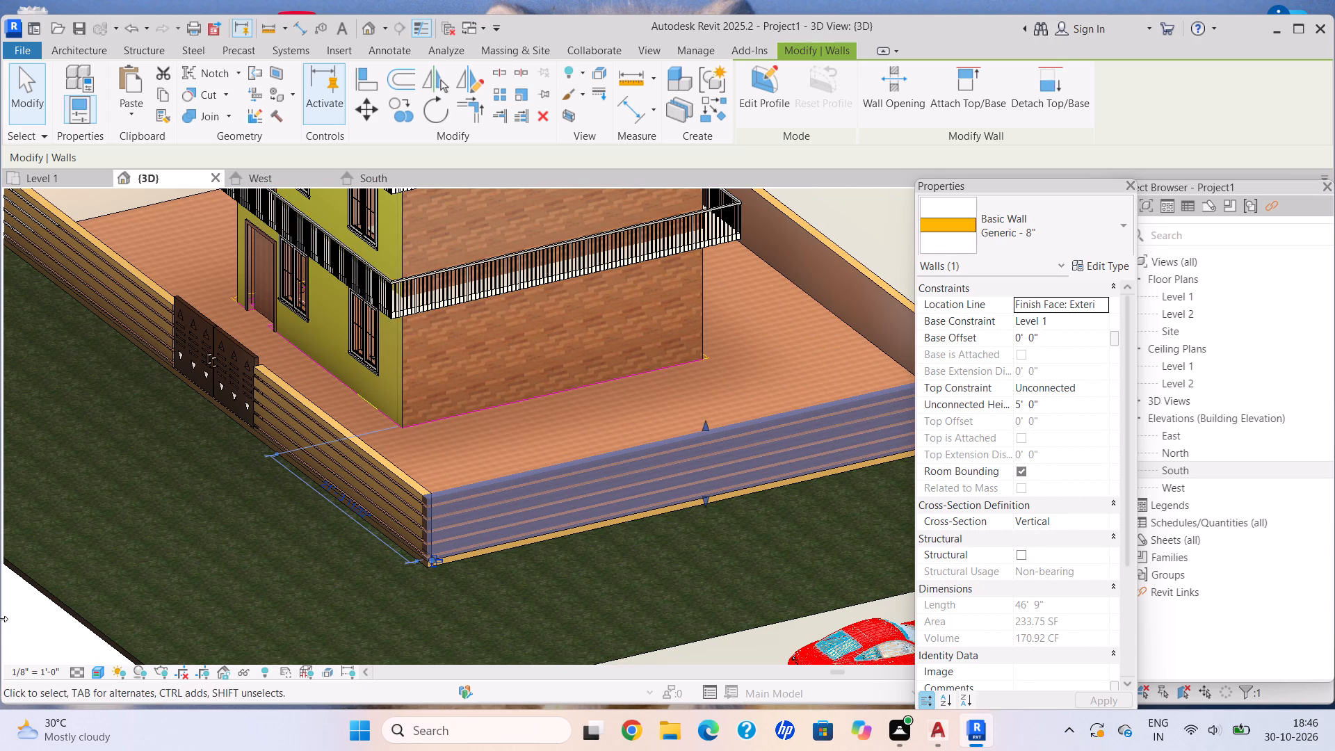
scroll(1, 620, "down", 5)
scroll(200, 649, "down", 1)
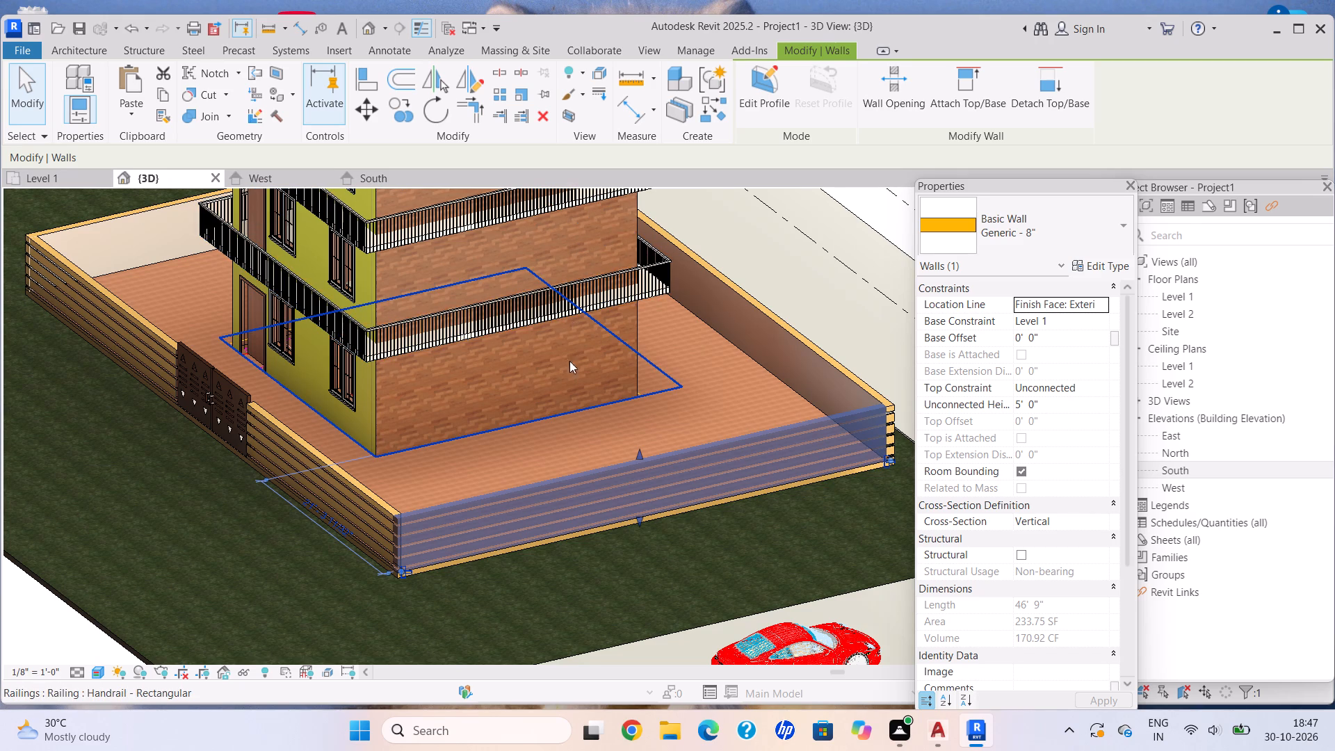
scroll(549, 382, "up", 1)
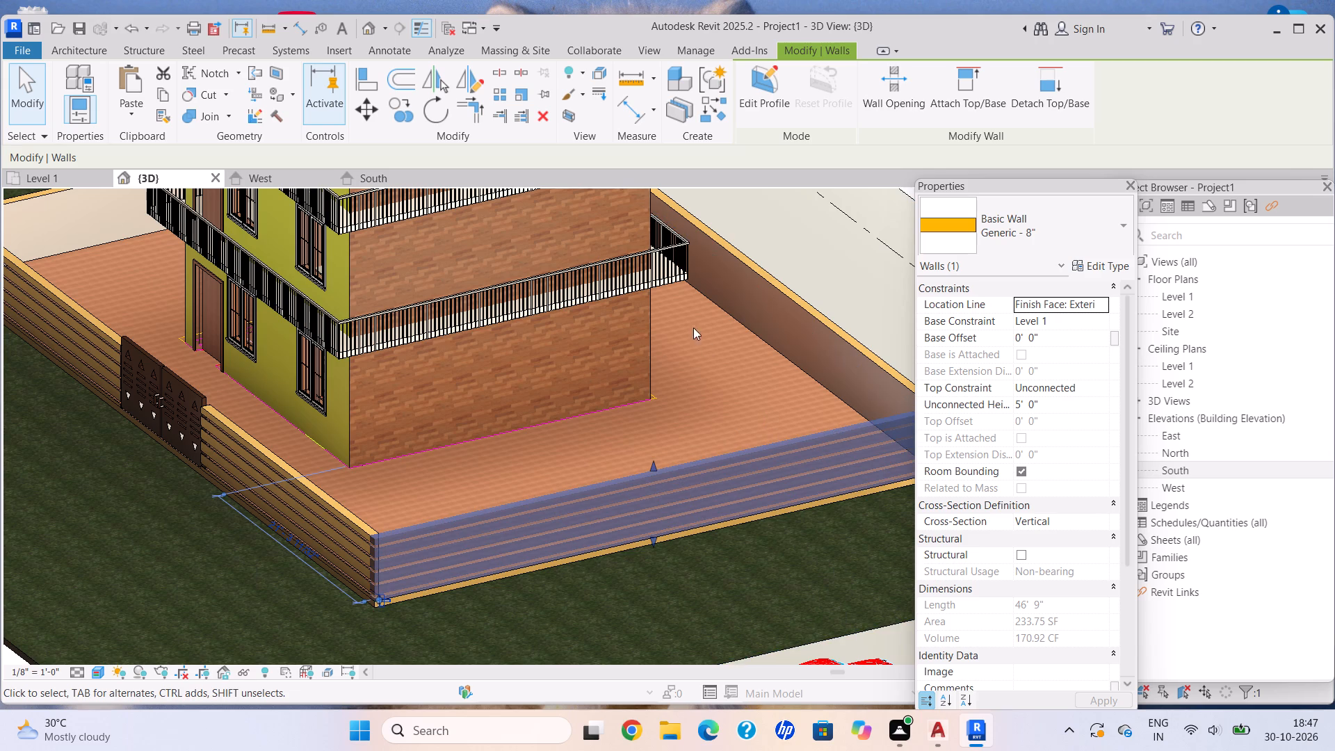
scroll(603, 577, "down", 3)
scroll(612, 552, "up", 10)
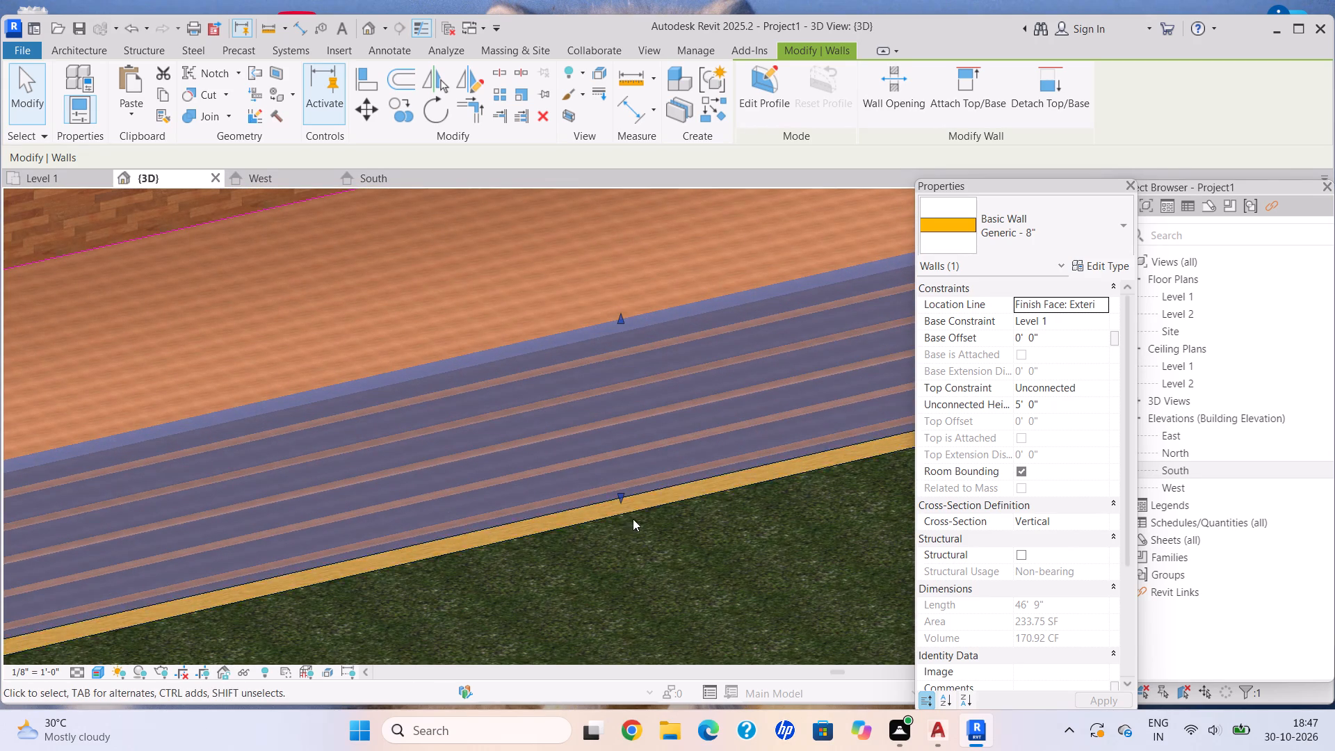
left_click_drag(621, 503, 620, 478)
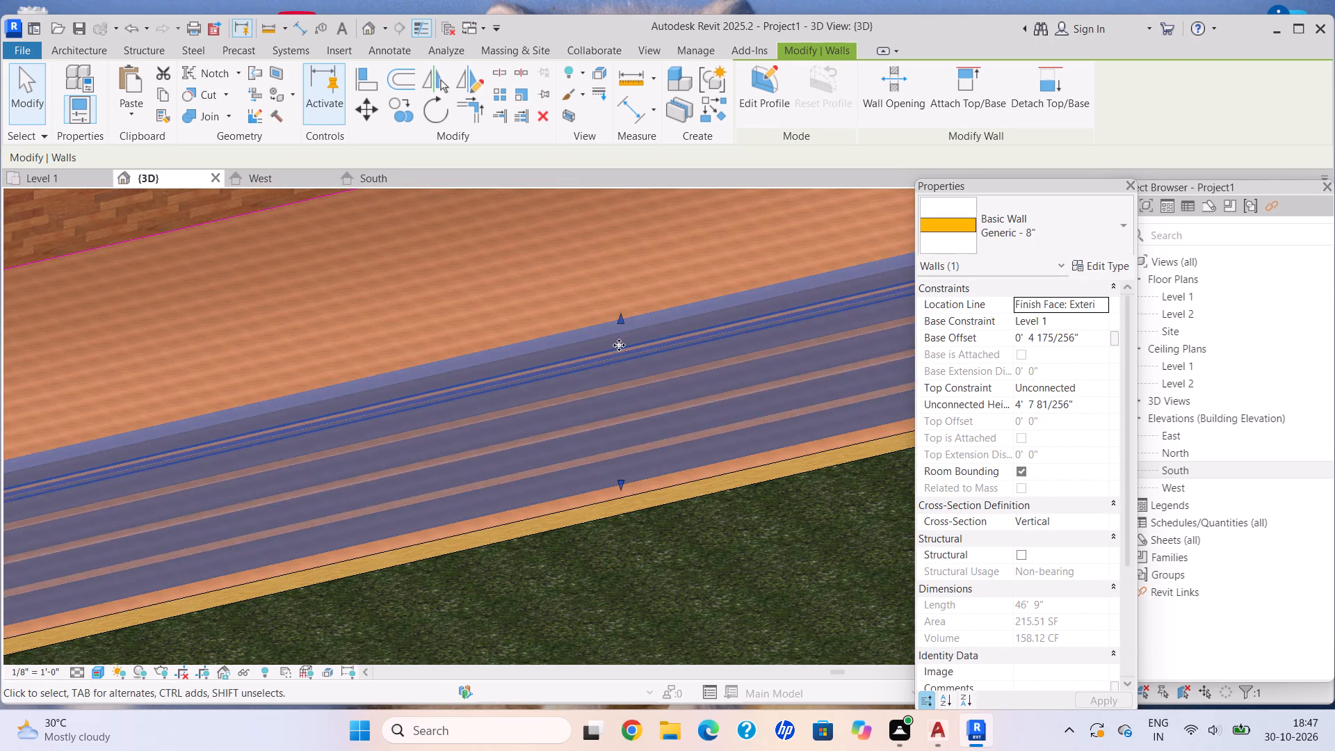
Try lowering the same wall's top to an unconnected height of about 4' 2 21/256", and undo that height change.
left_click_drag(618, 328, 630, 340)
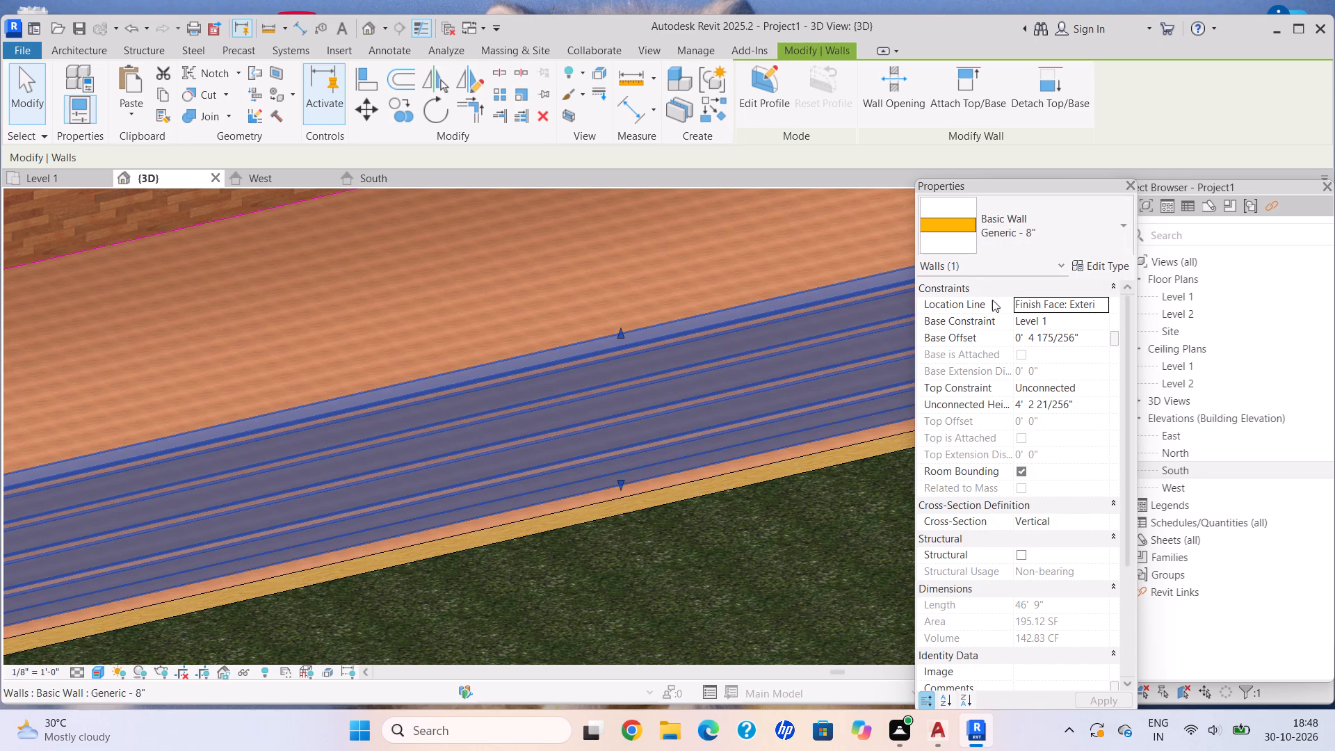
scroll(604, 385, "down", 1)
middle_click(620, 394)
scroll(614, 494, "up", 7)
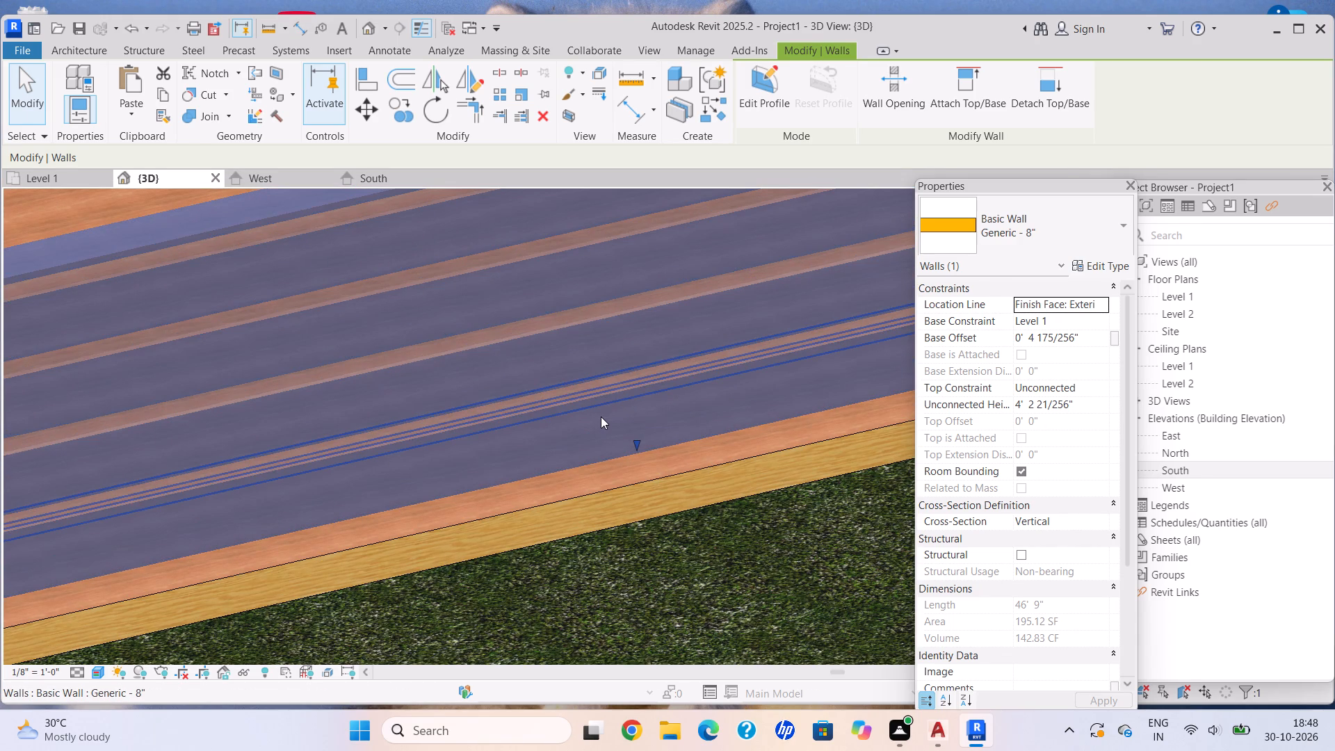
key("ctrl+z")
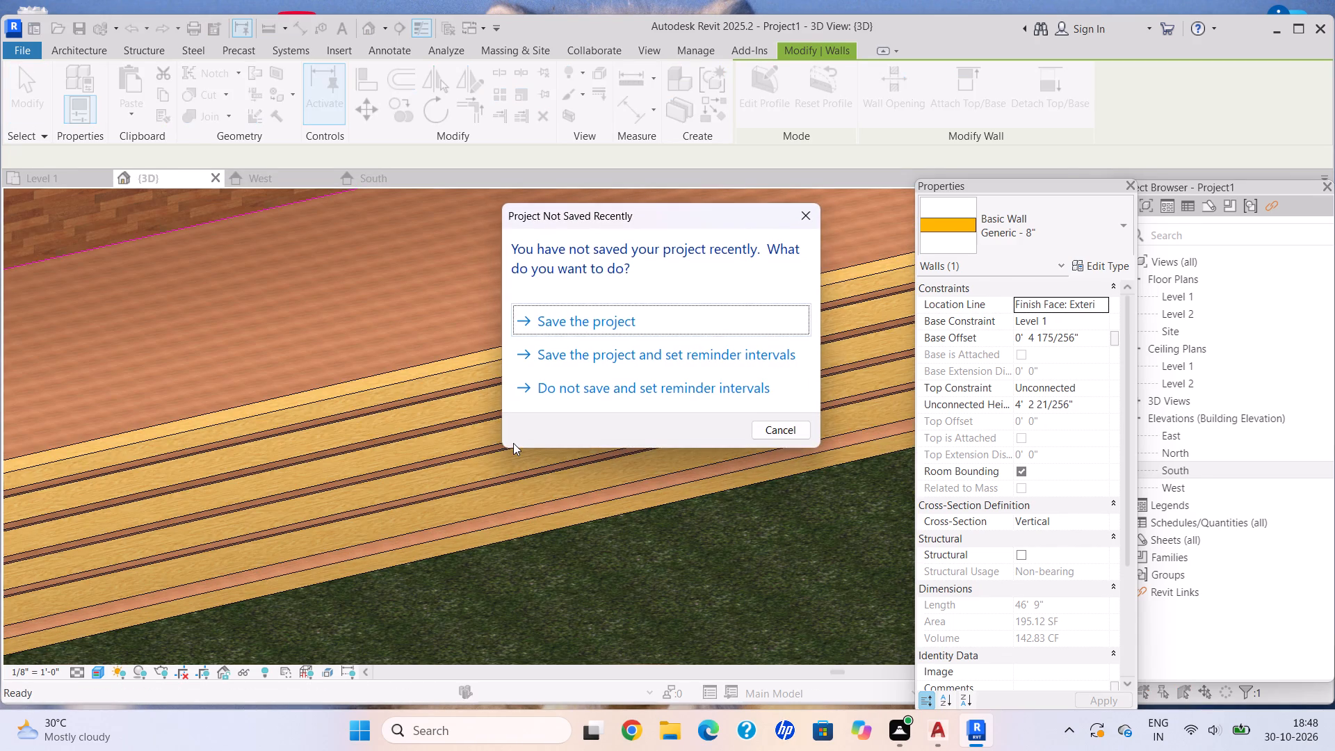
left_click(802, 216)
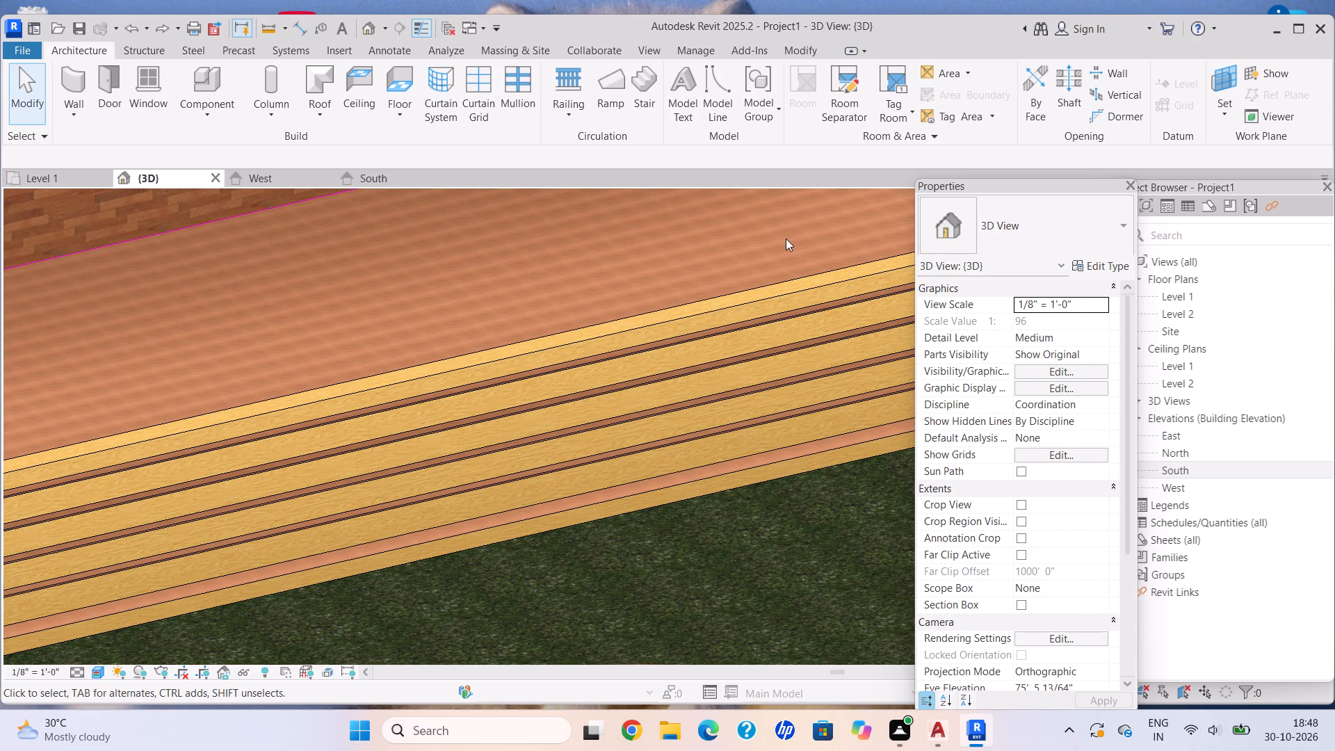
Examine the reveals and base gap at the corner where the two boundary walls meet.
scroll(448, 196, "down", 6)
middle_click_drag(444, 349, 437, 356)
scroll(435, 359, "up", 1)
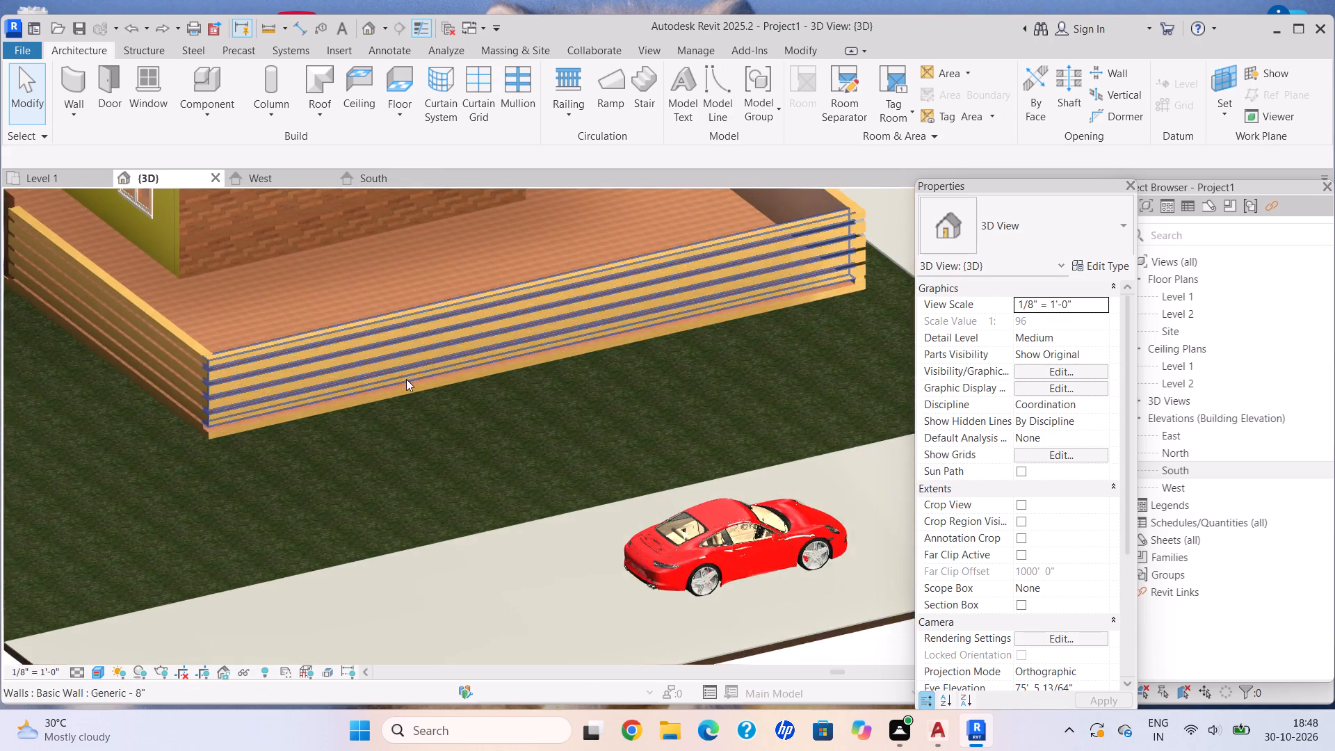
scroll(483, 323, "down", 1)
scroll(145, 371, "up", 6)
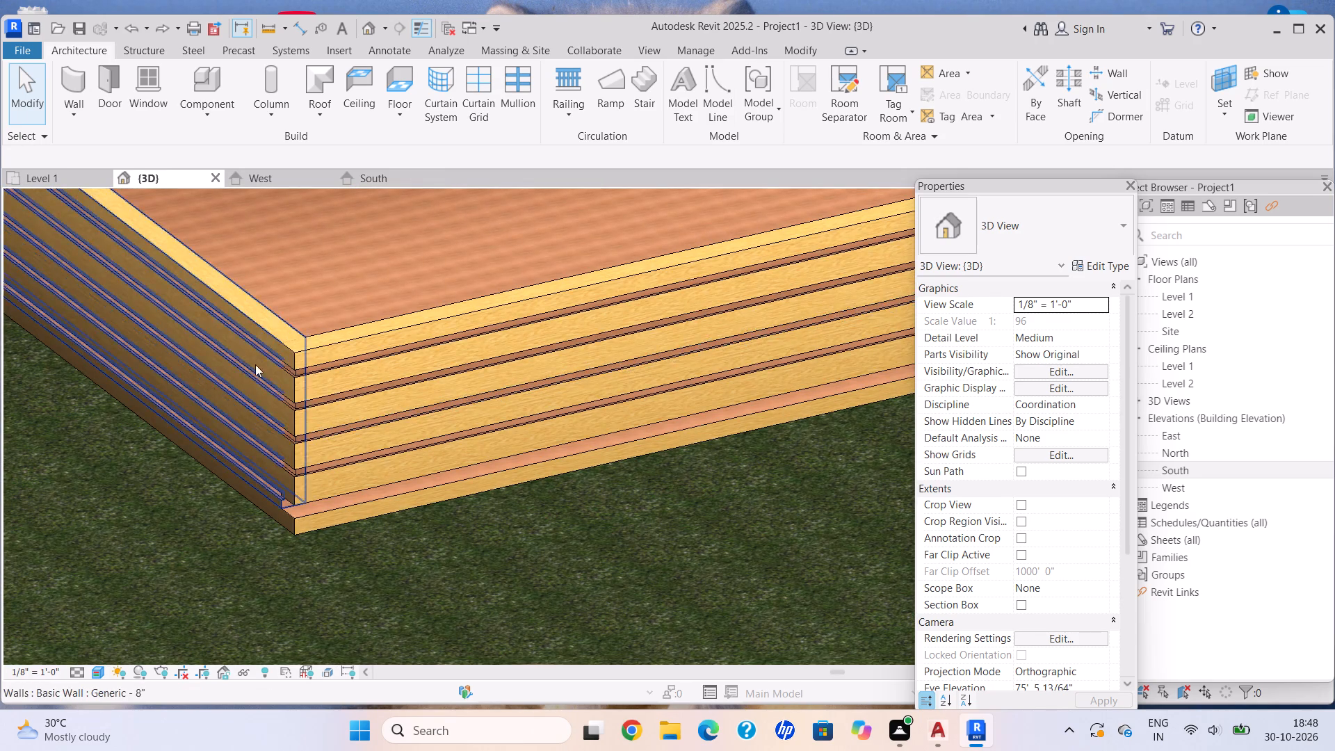
scroll(271, 373, "up", 10)
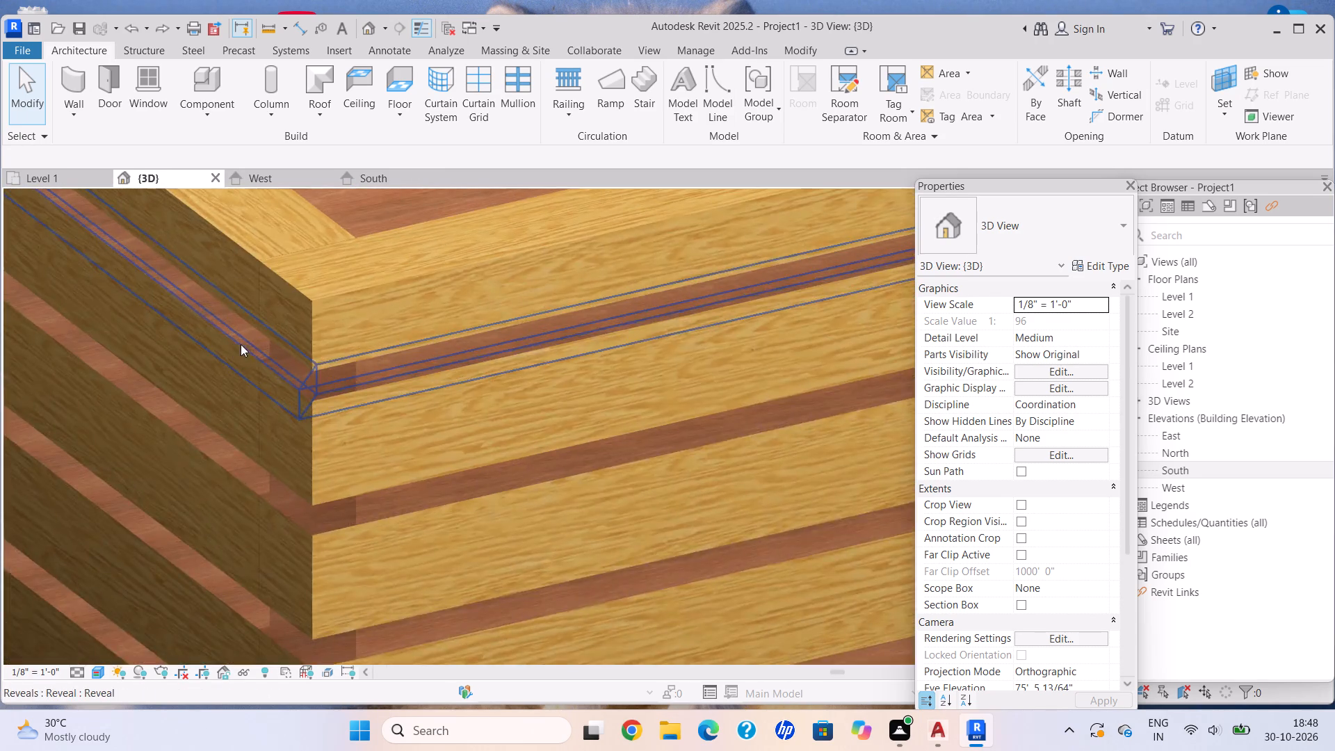
scroll(241, 344, "up", 10)
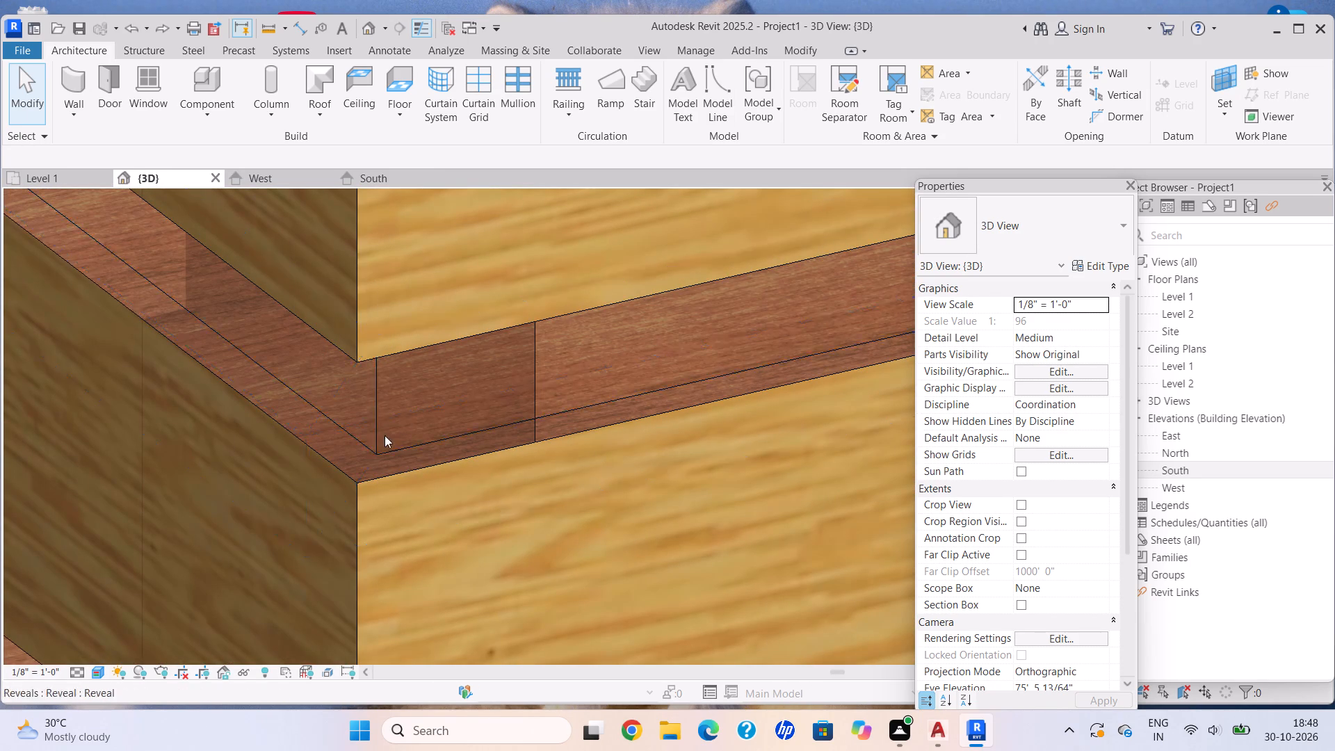
scroll(356, 446, "down", 20)
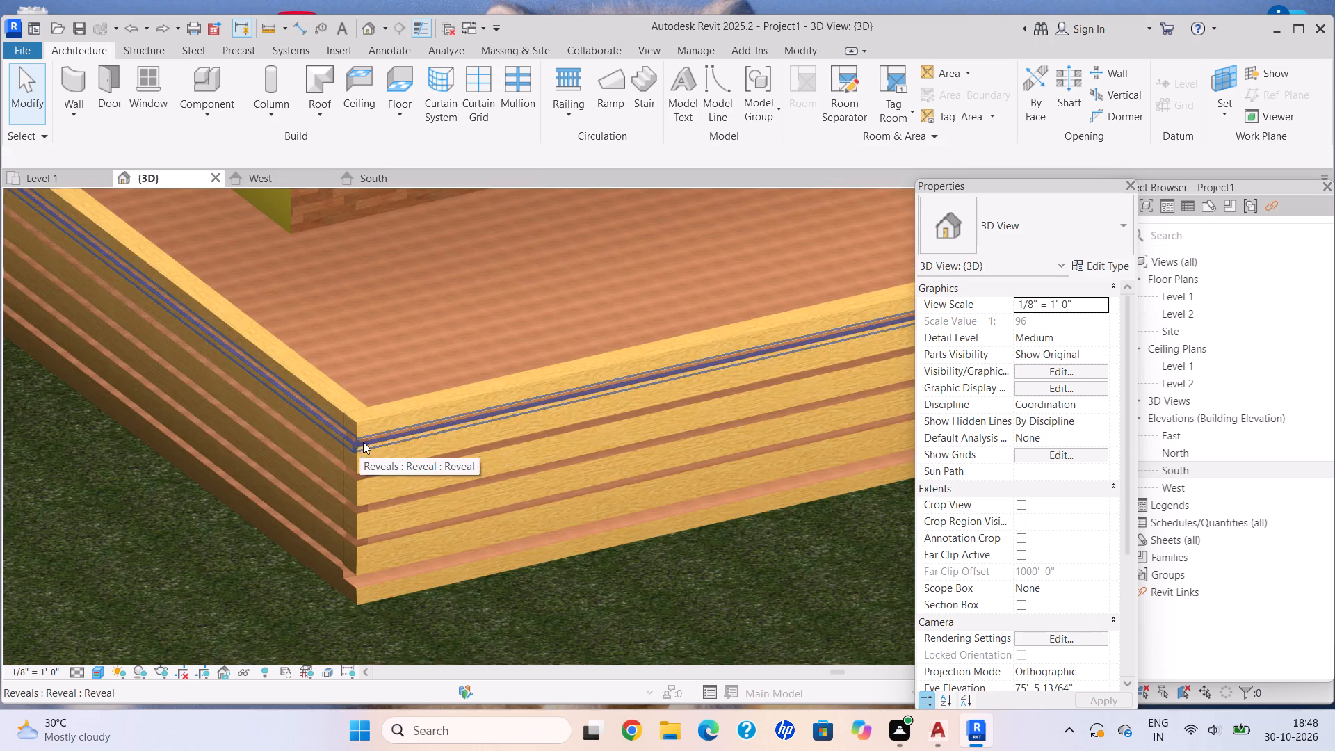
Paint the green ground-floor wall face on the building's door-and-window facade with the Wood Planks material.
scroll(363, 442, "down", 7)
middle_click_drag(217, 421, 179, 404)
scroll(456, 370, "down", 3)
middle_click_drag(453, 373, 420, 420)
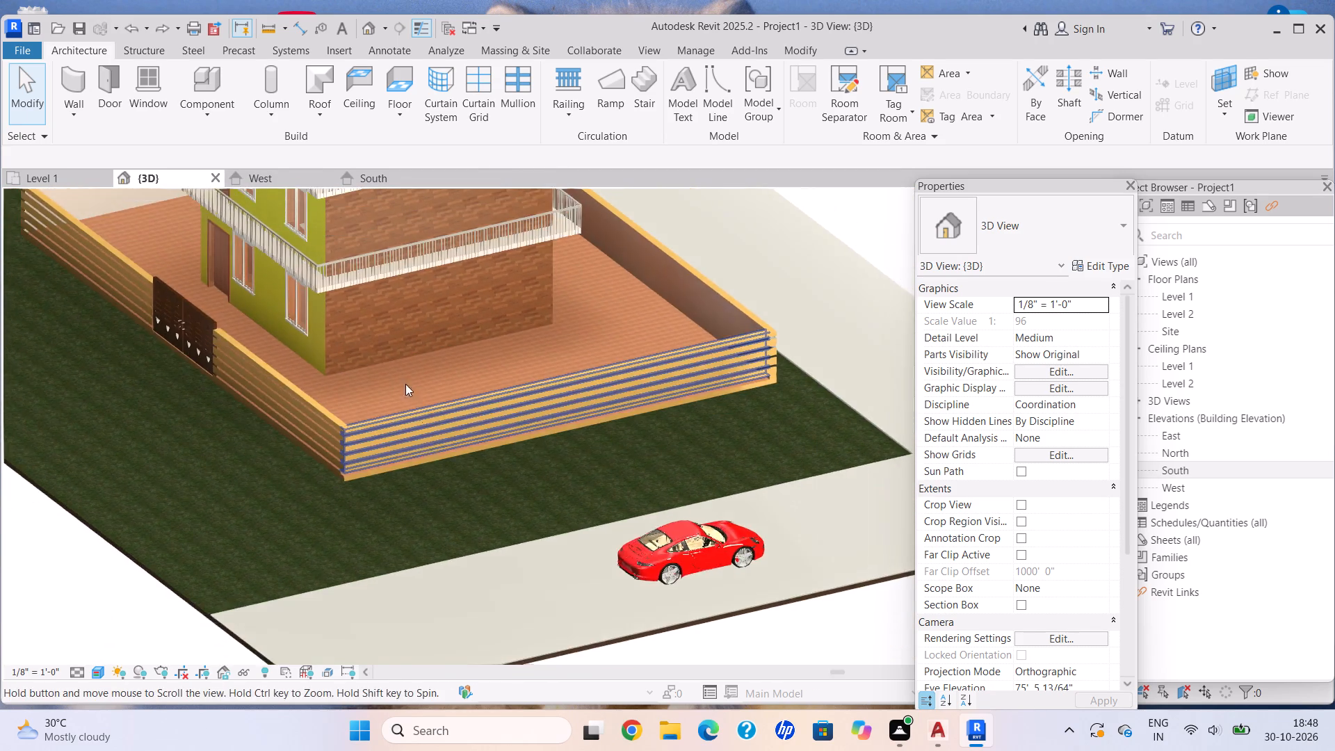
scroll(369, 281, "up", 6)
scroll(277, 439, "up", 5)
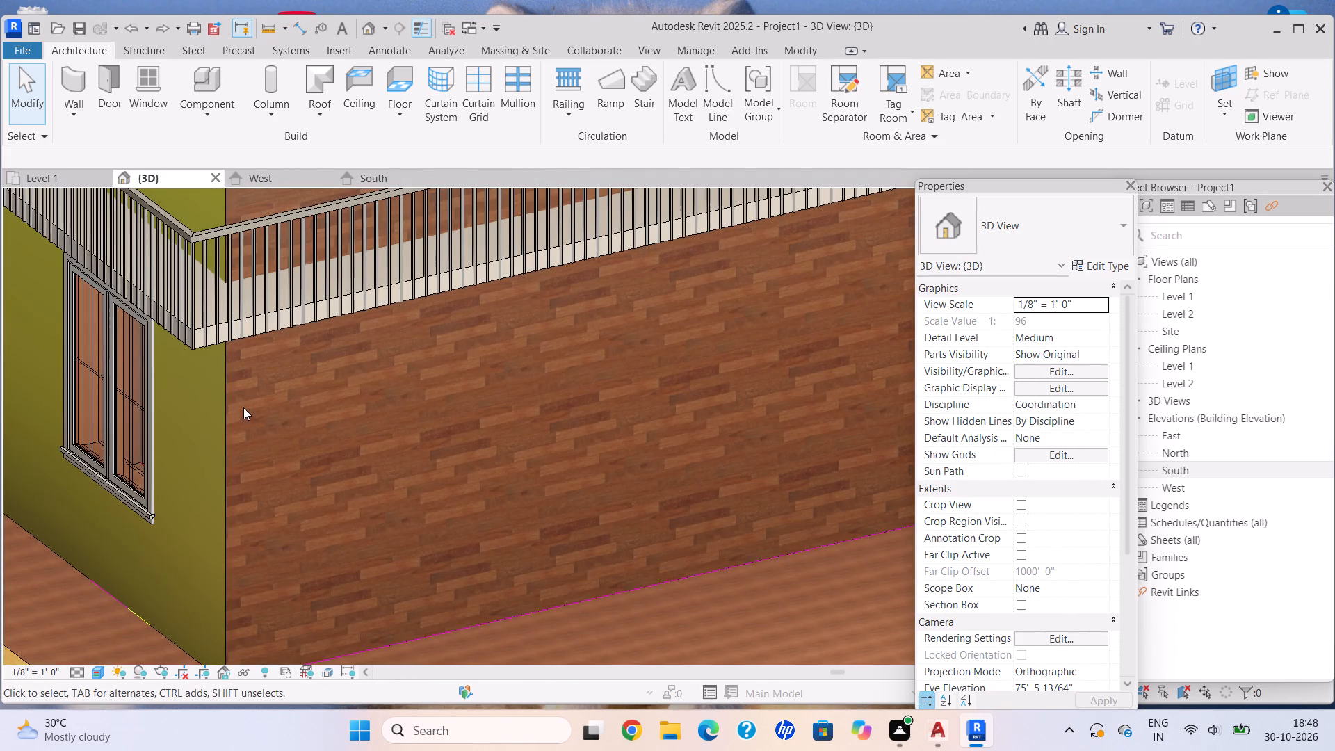
left_click(227, 396)
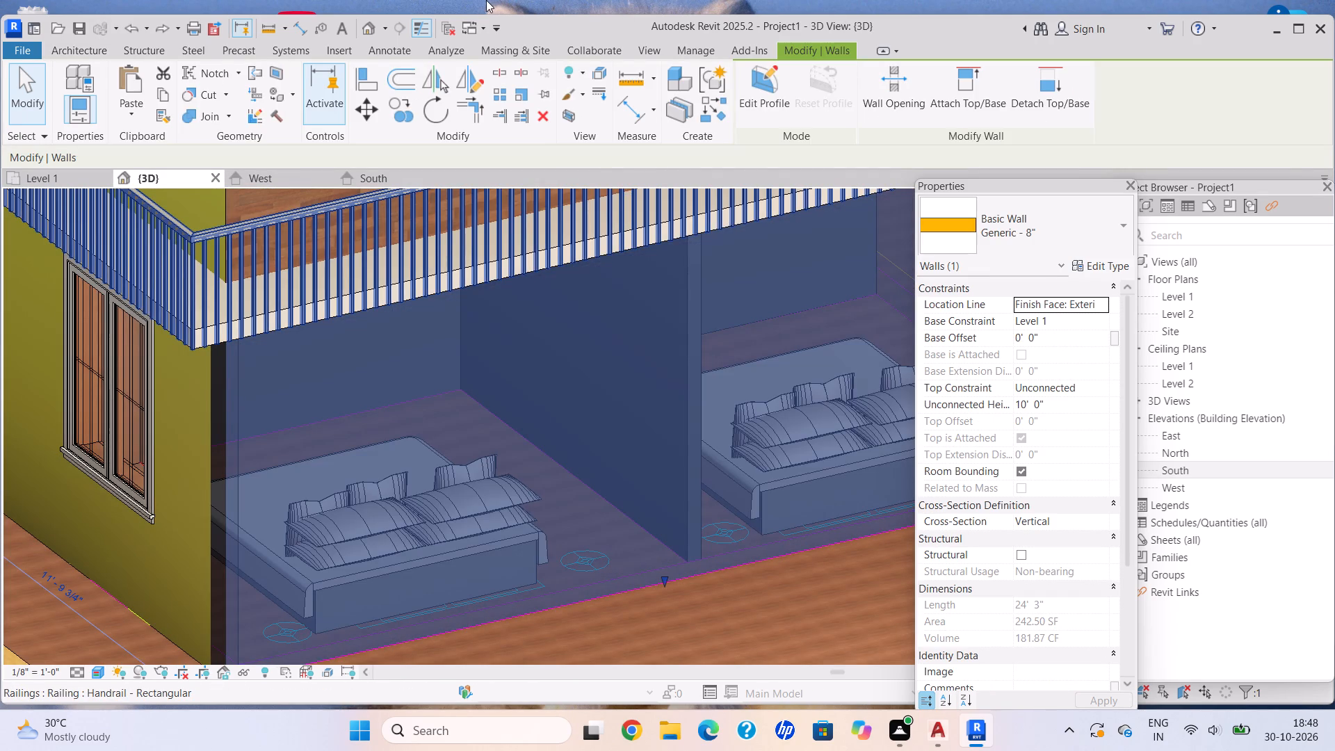
left_click(288, 92)
left_click(324, 121)
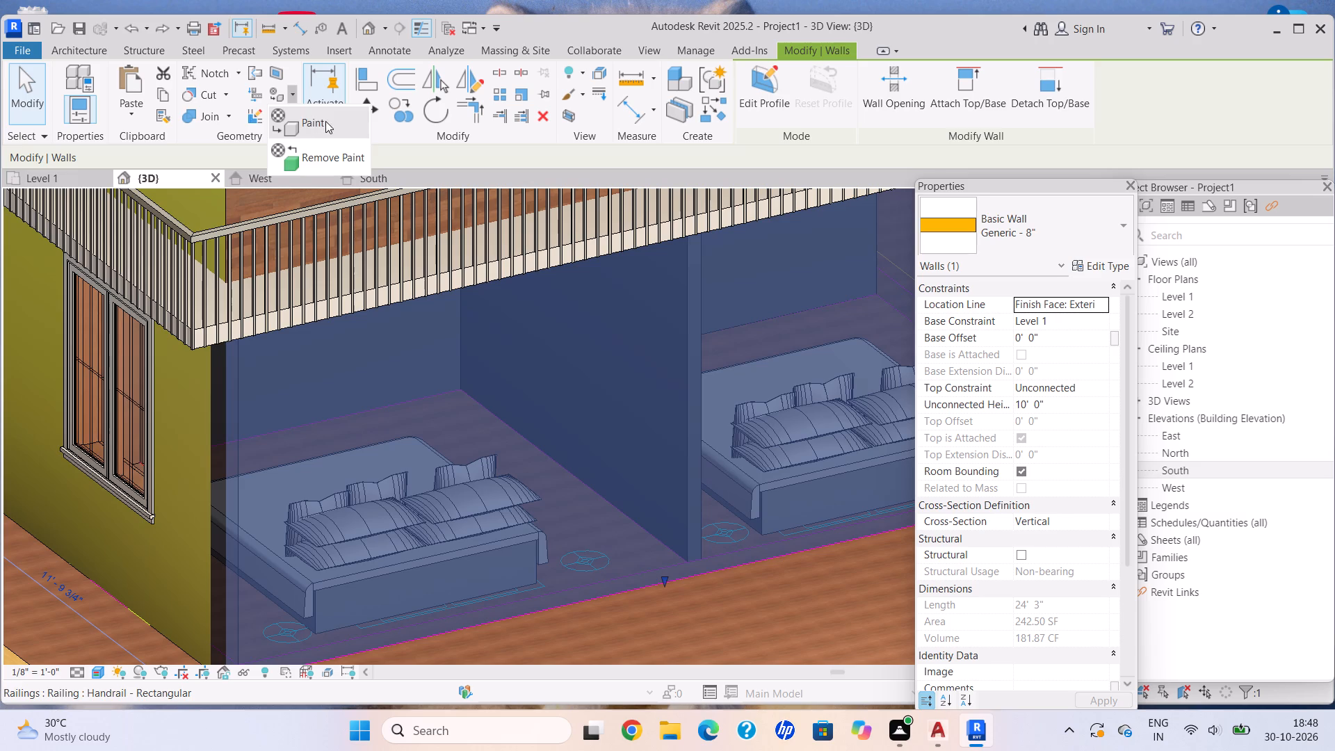
scroll(176, 342, "down", 6)
scroll(165, 349, "up", 2)
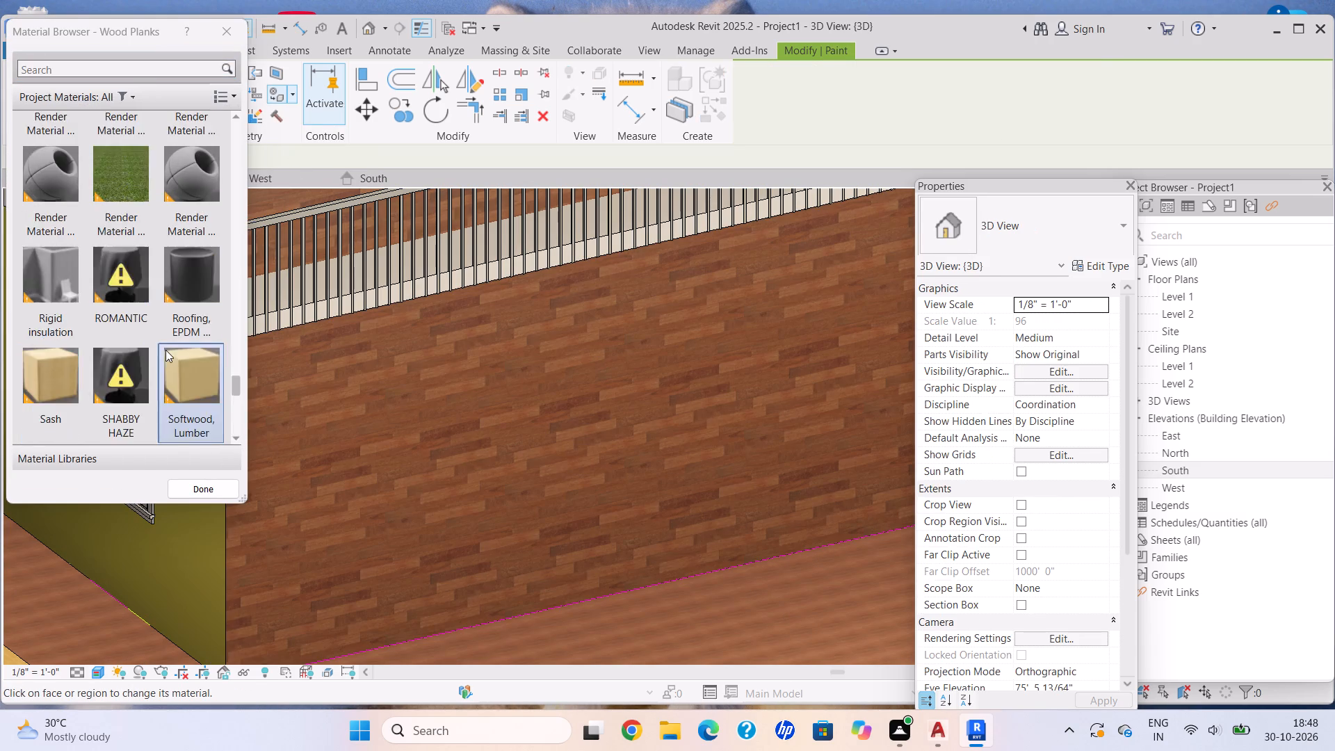
scroll(165, 350, "down", 4)
left_click(61, 369)
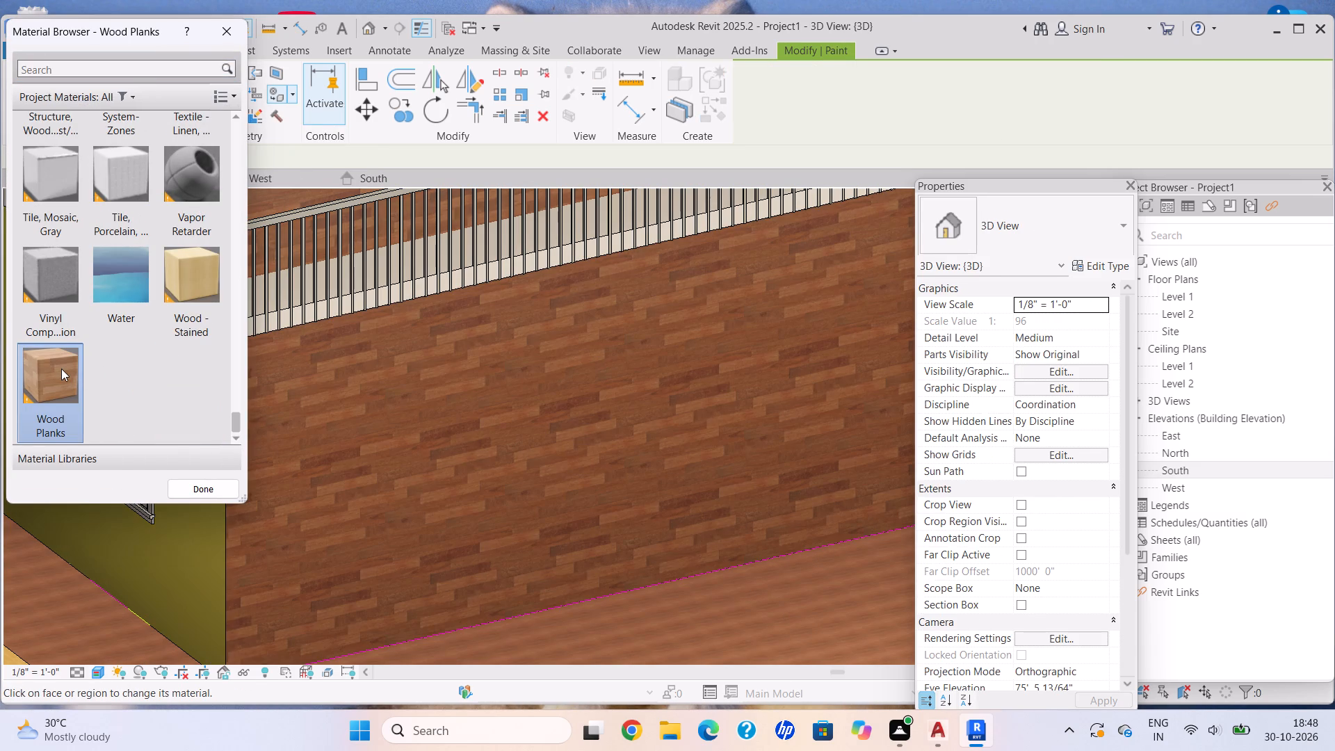
left_click(161, 556)
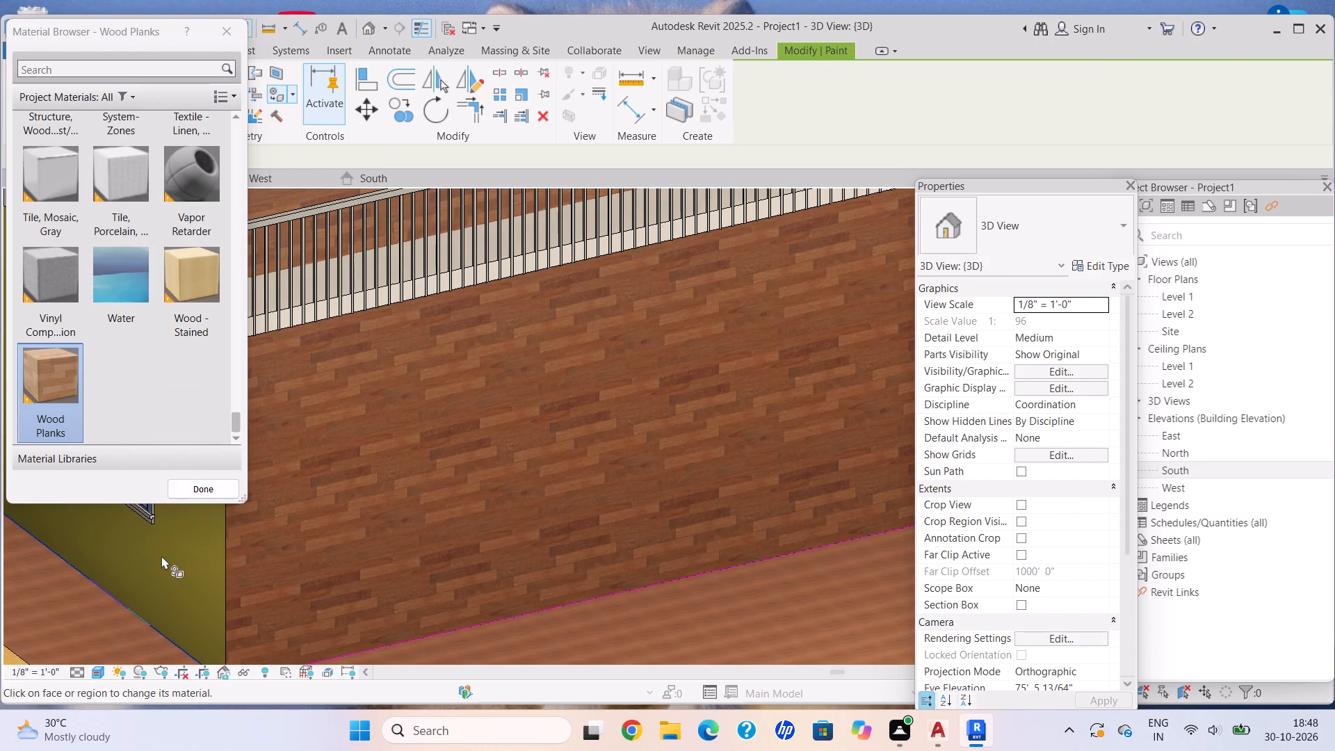
Paint the green wall faces of the two storeys above the ground floor with Wood Planks on the same facade.
scroll(378, 482, "down", 8)
scroll(412, 428, "down", 3)
middle_click_drag(400, 394, 446, 441)
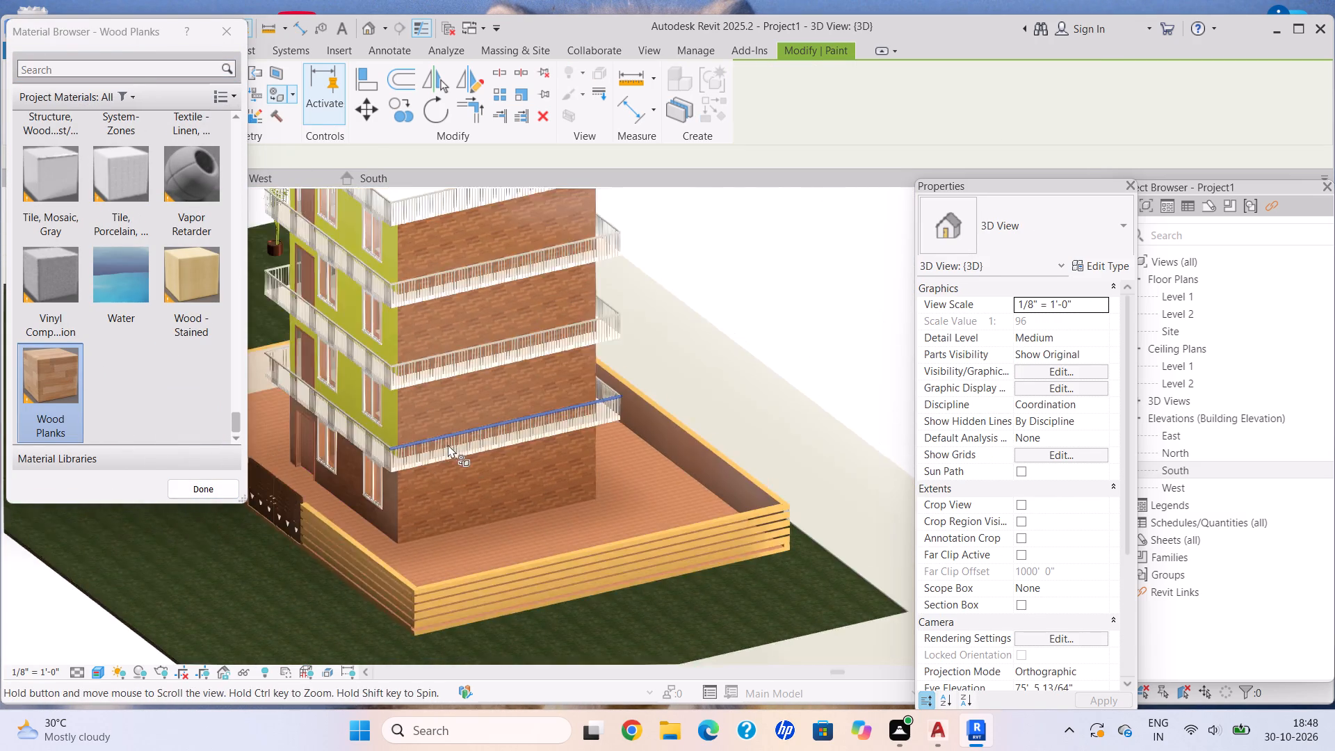
scroll(257, 381, "up", 1)
scroll(314, 390, "up", 8)
scroll(418, 437, "up", 4)
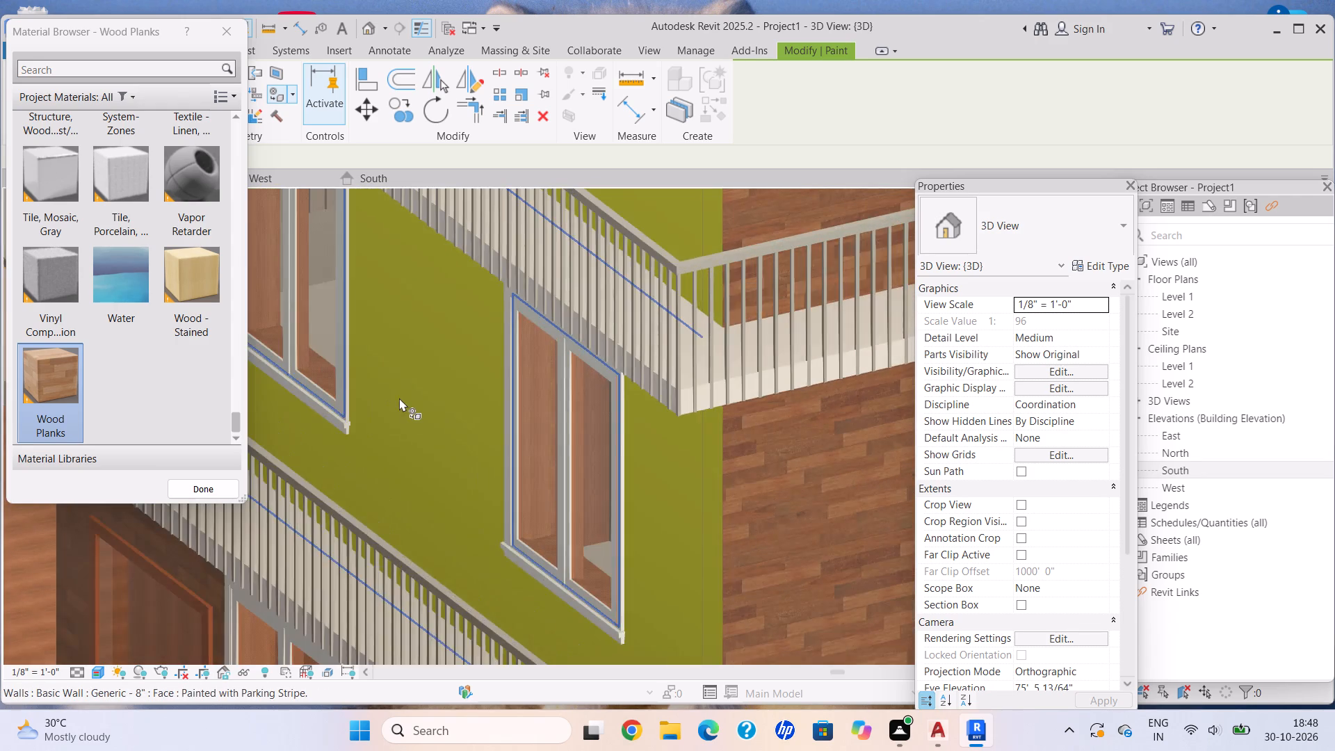
left_click(399, 398)
scroll(402, 391, "down", 6)
middle_click_drag(425, 383, 392, 510)
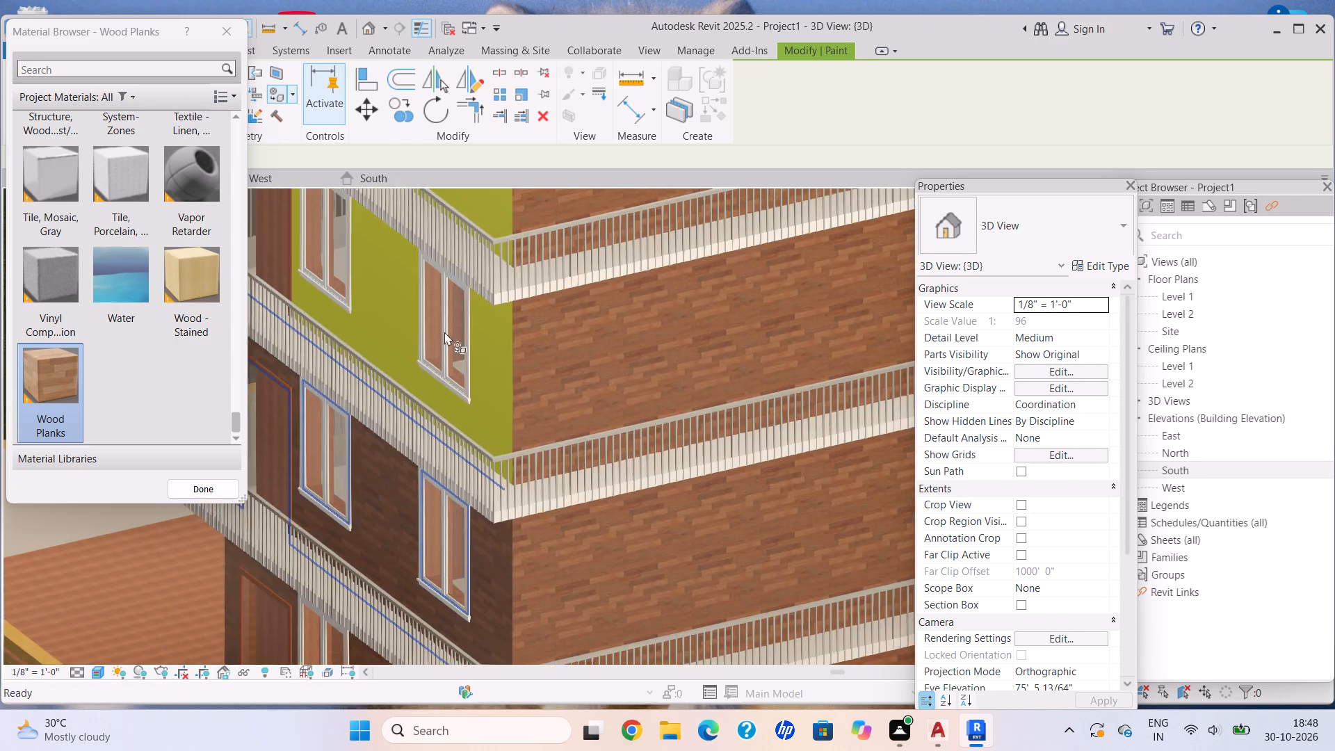
scroll(469, 321, "up", 12)
left_click(524, 336)
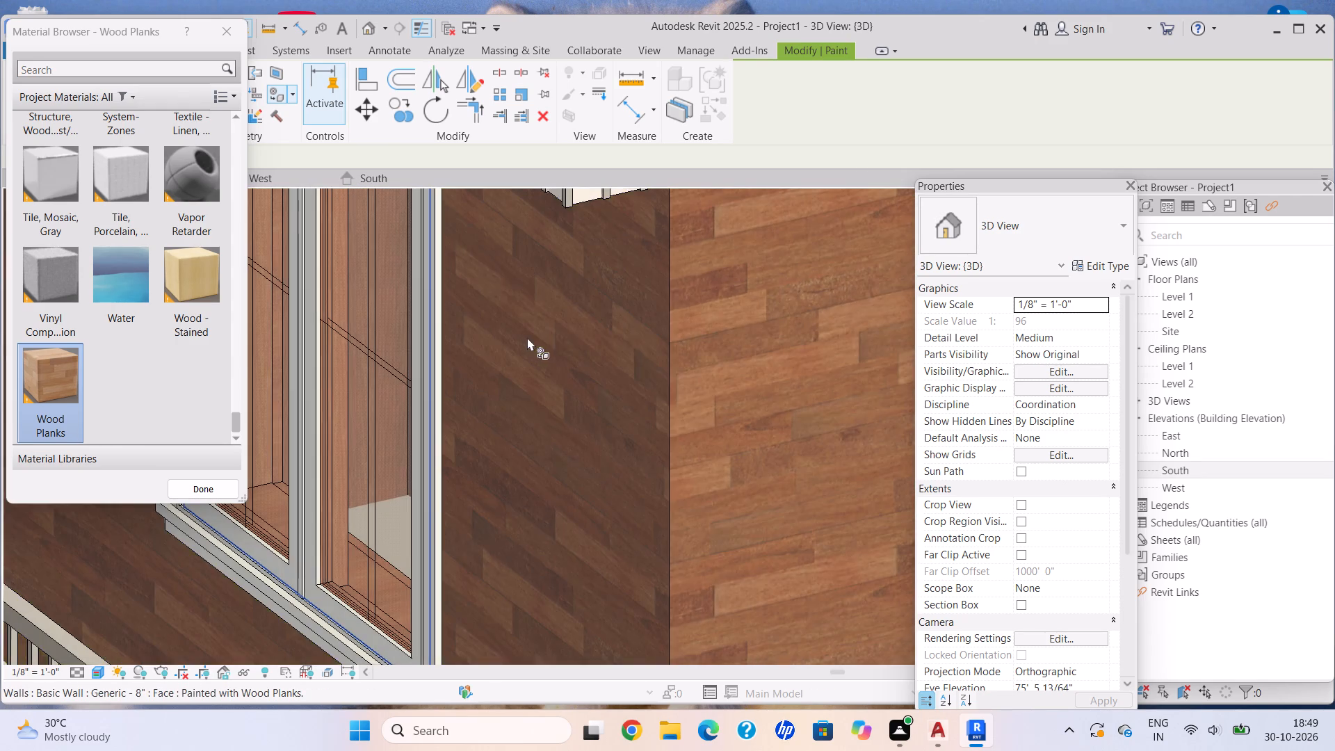
Paint the remaining green wall face on the top storey of the facade with Wood Planks.
scroll(540, 360, "down", 20)
scroll(540, 360, "down", 1)
middle_click_drag(483, 300, 439, 396)
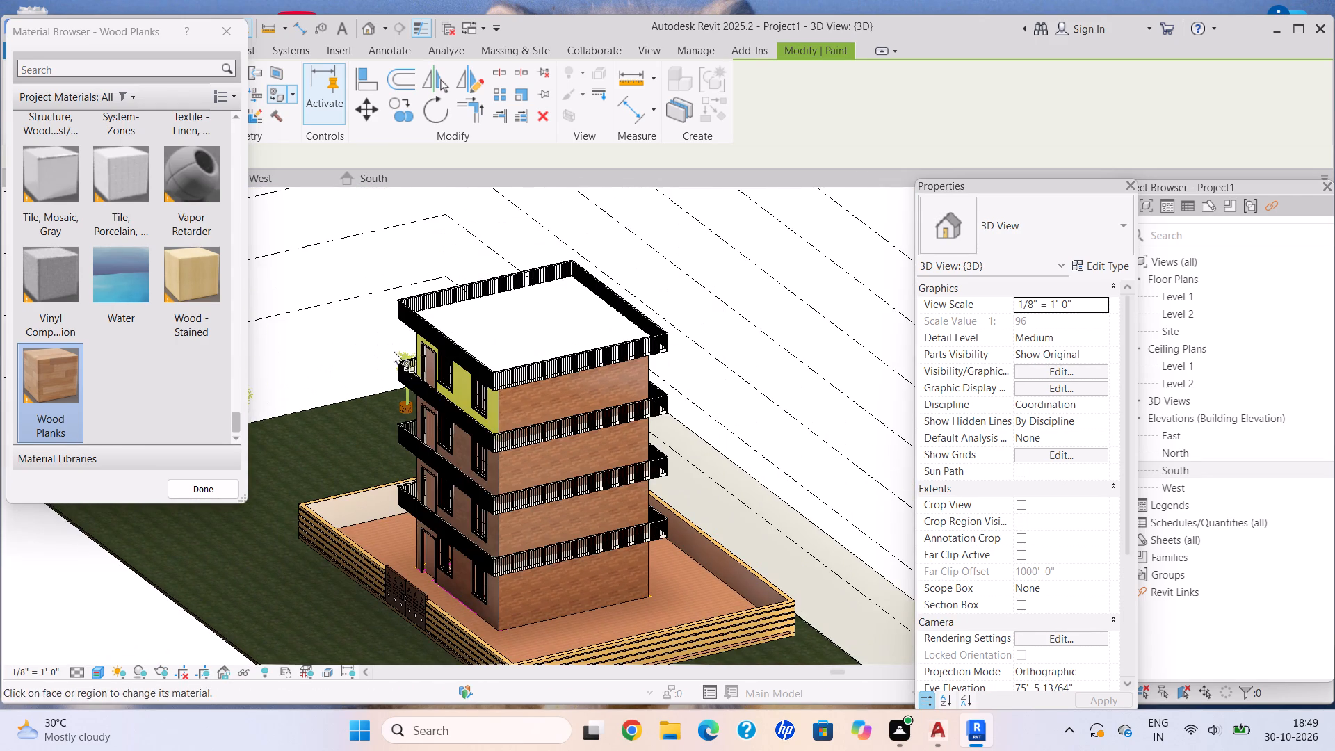
scroll(435, 396, "up", 8)
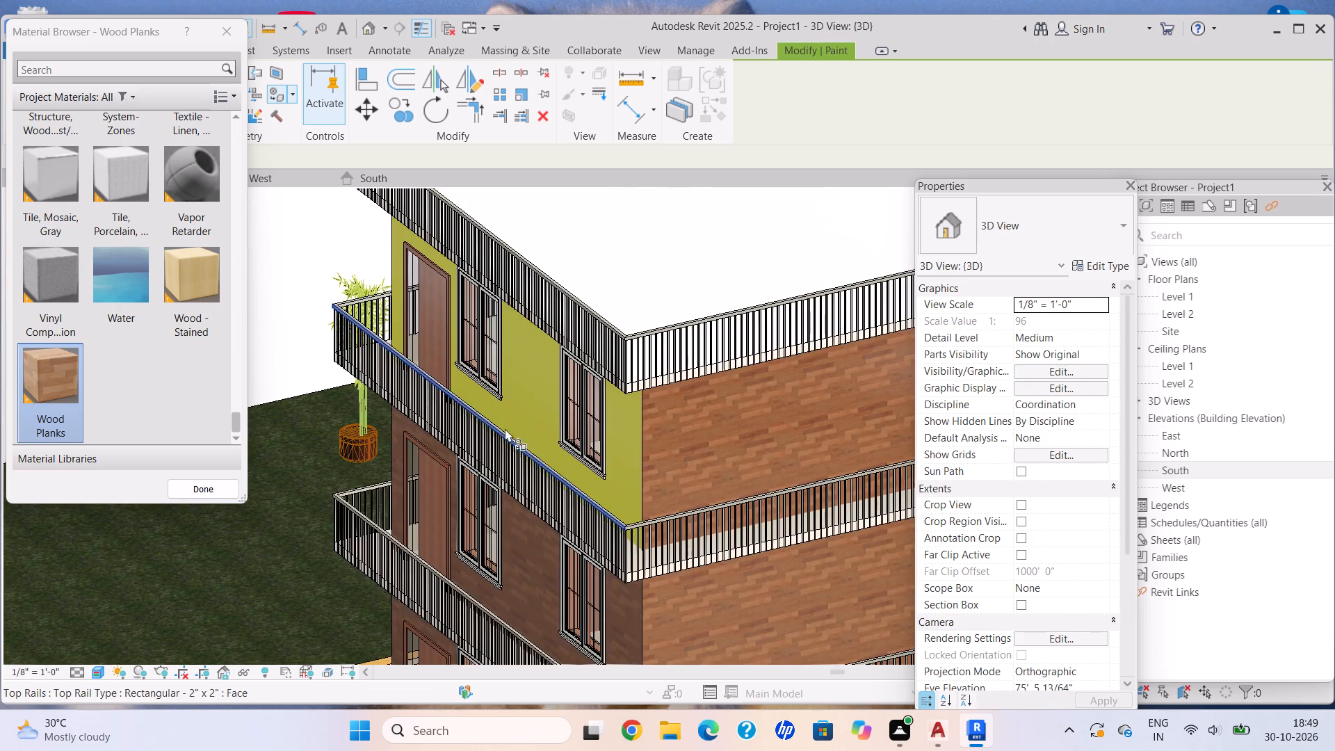
scroll(521, 419, "up", 7)
left_click(517, 403)
scroll(517, 403, "down", 9)
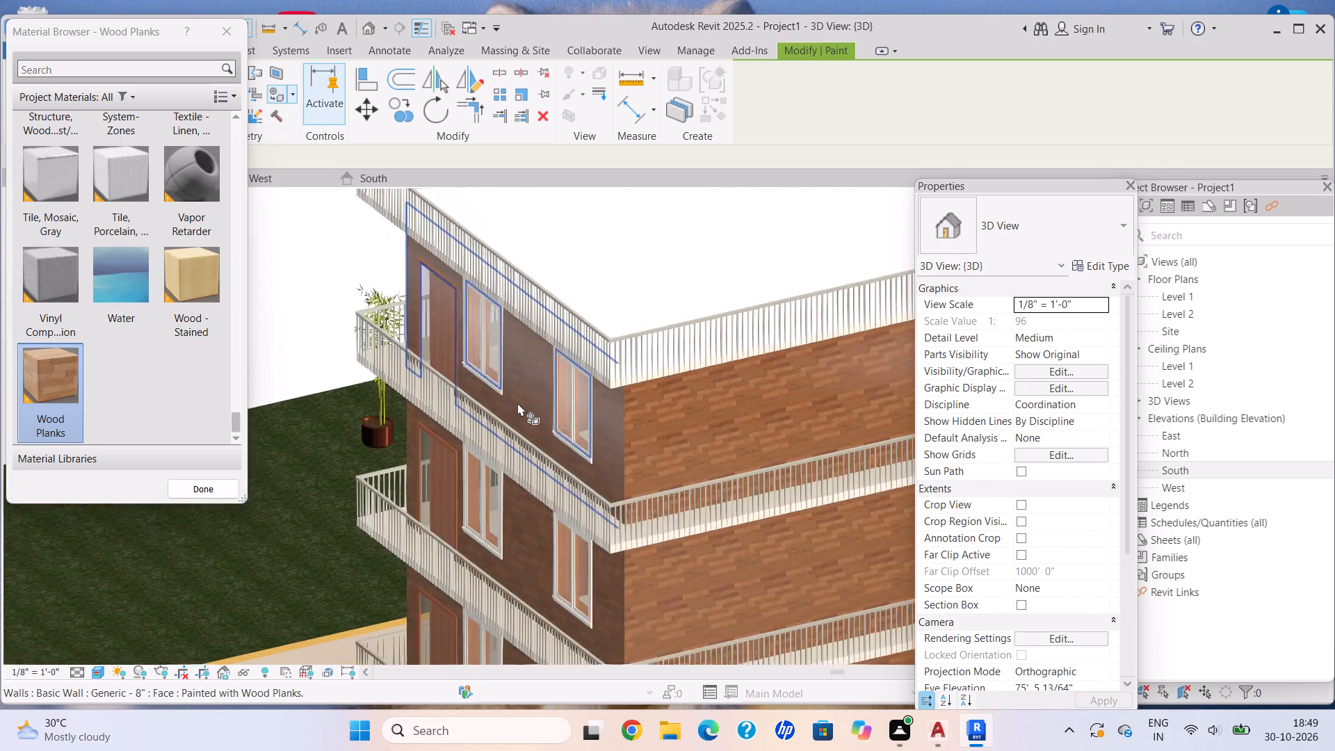
Apply Wood Planks to the upper storeys of the windowless side wall adjoining the facade.
scroll(517, 403, "down", 2)
middle_click_drag(515, 403, 506, 401)
scroll(440, 359, "down", 1)
middle_click_drag(637, 438, 623, 417)
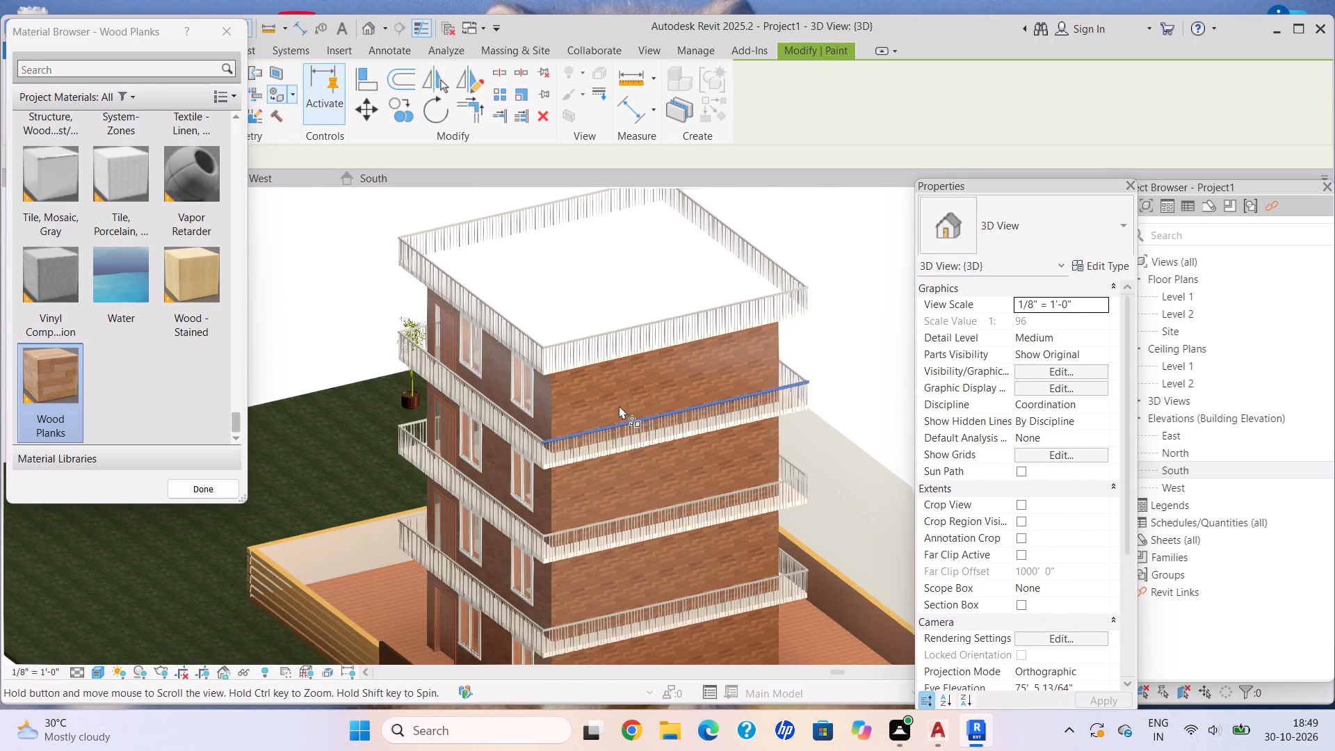
scroll(602, 400, "up", 6)
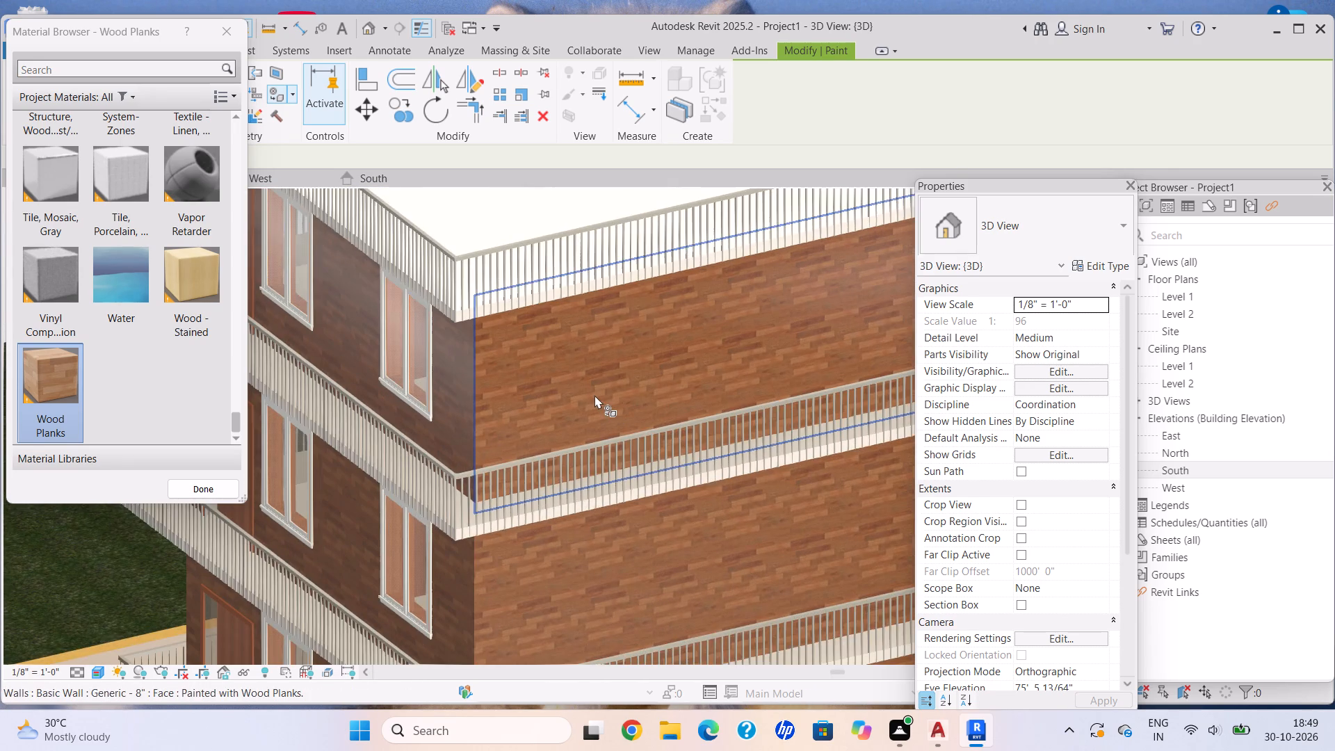
left_click(594, 395)
scroll(734, 426, "down", 5)
middle_click_drag(726, 421, 644, 360)
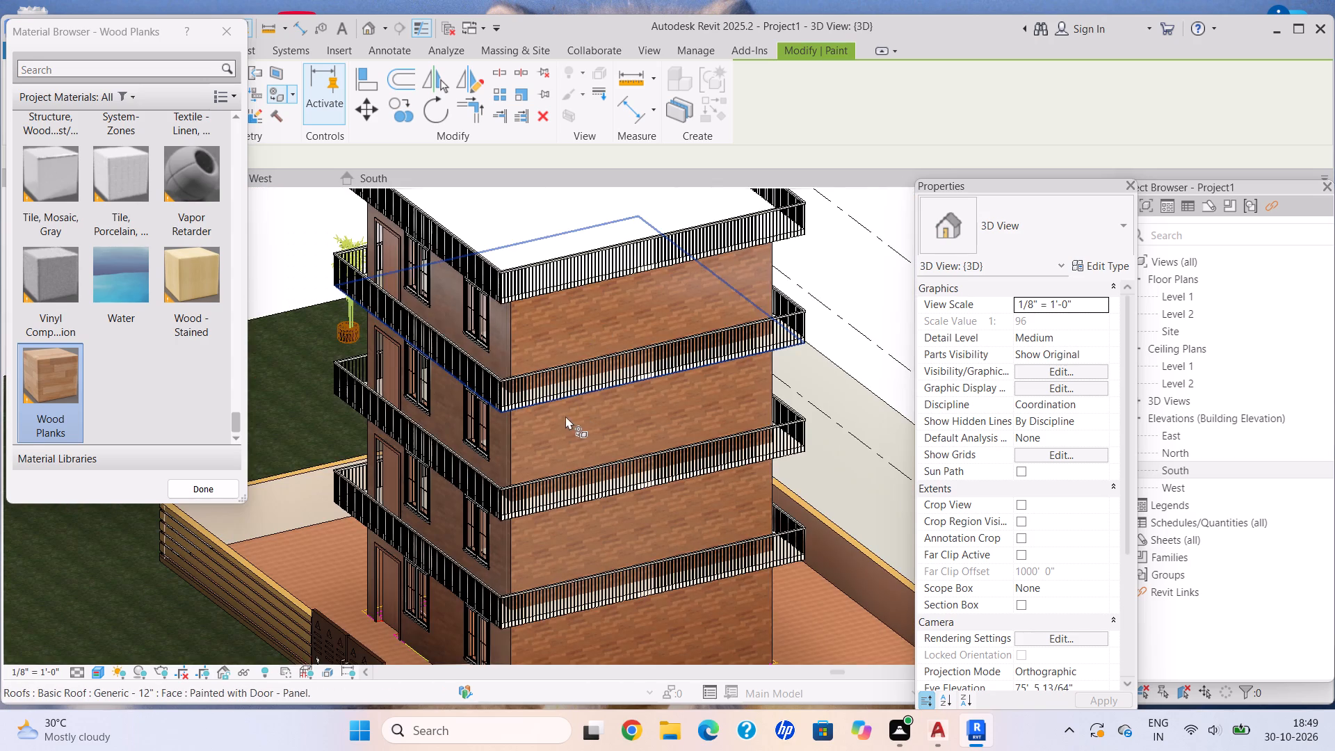
left_click(565, 416)
Choose the Parking Stripe material and paint the top-storey face of the windowless side wall with it.
scroll(122, 219, "up", 3)
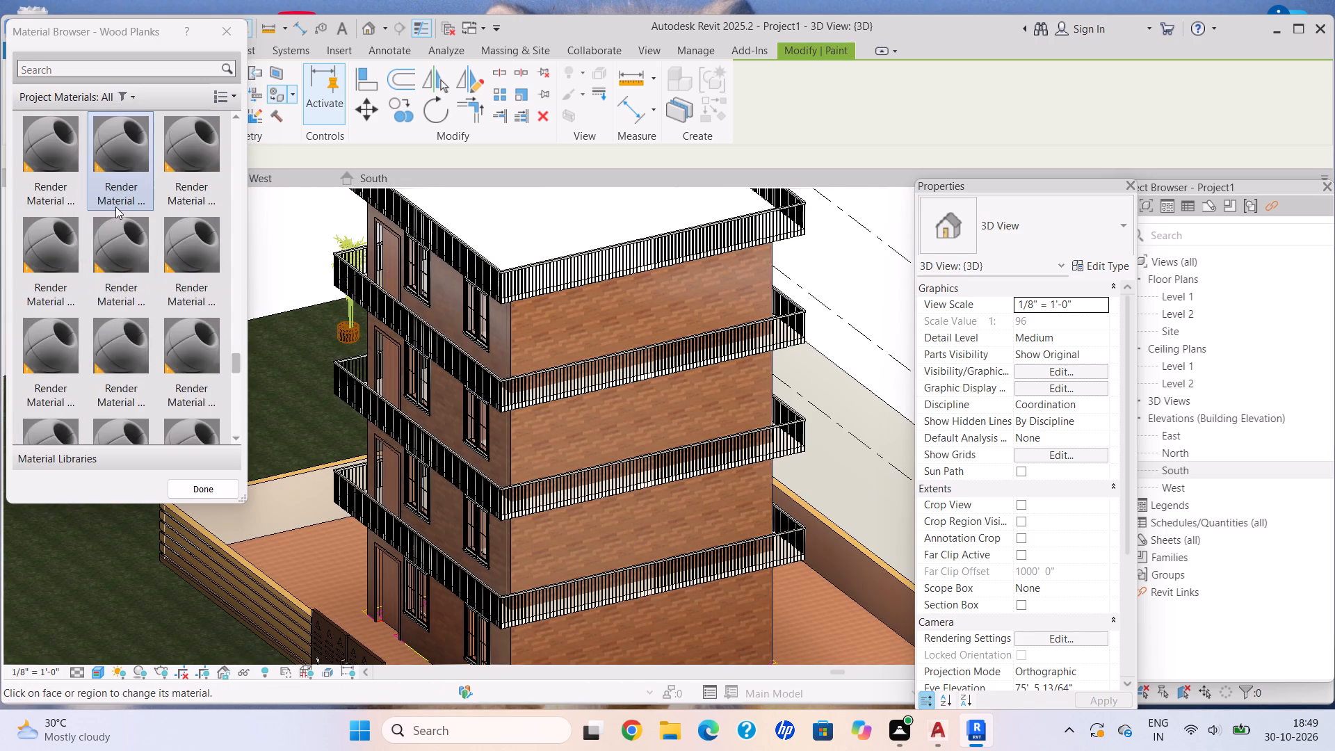
scroll(115, 207, "up", 3)
scroll(166, 194, "down", 3)
scroll(142, 226, "up", 1)
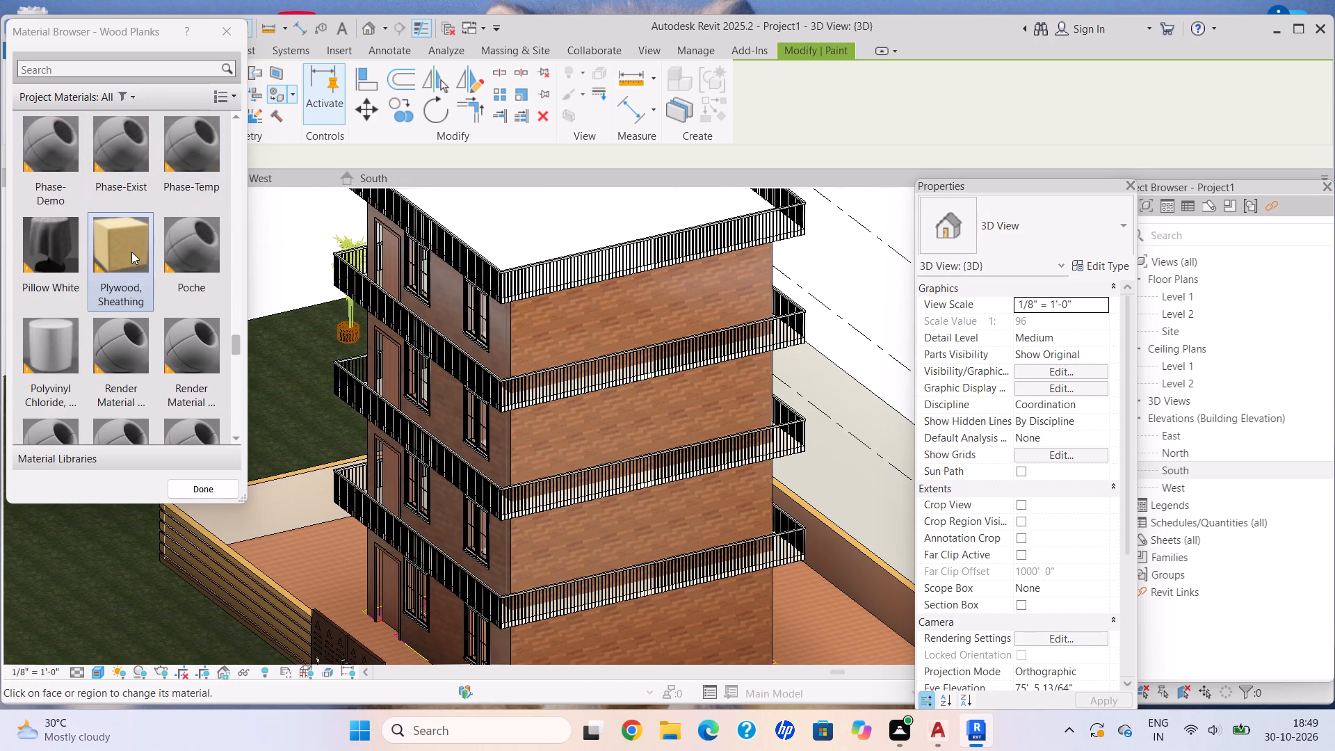
scroll(134, 239, "up", 1)
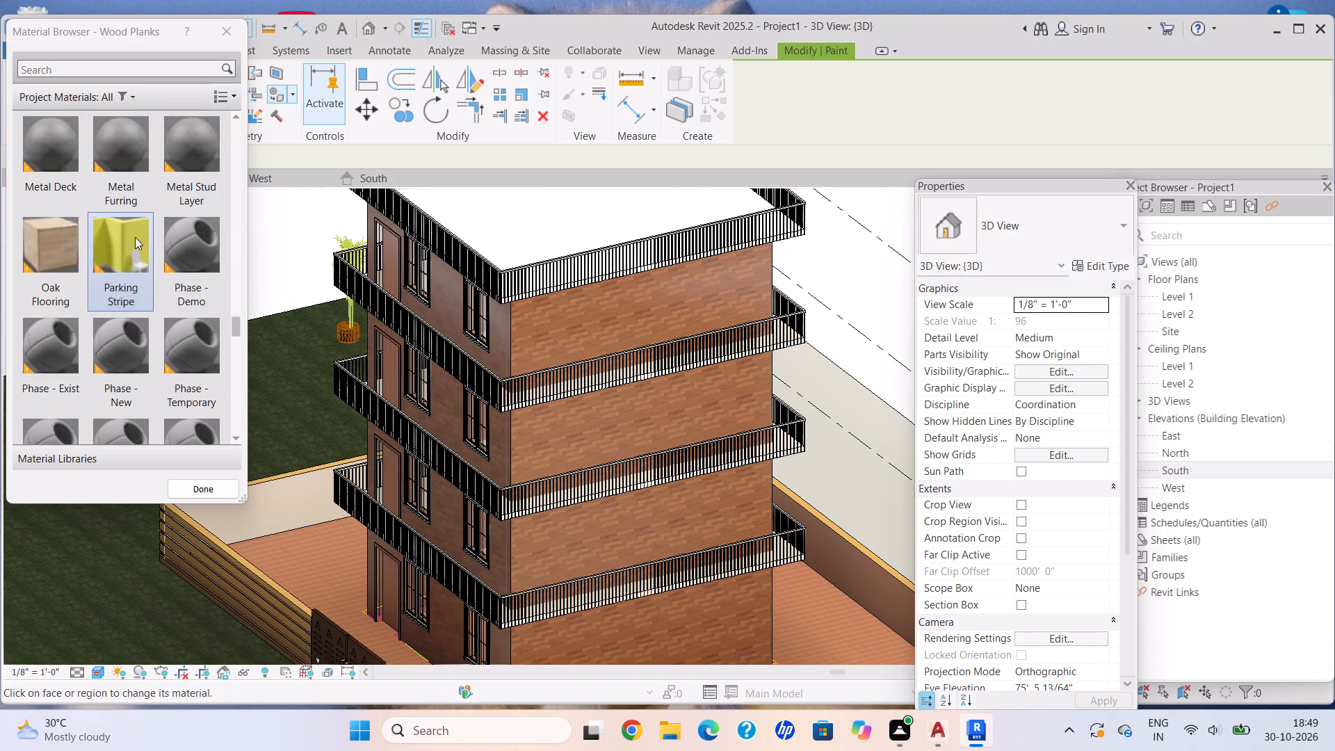
left_click(135, 236)
scroll(563, 350, "up", 6)
left_click(569, 328)
Paint the ground-floor face of the windowless side wall with Parking Stripe.
scroll(642, 359, "down", 3)
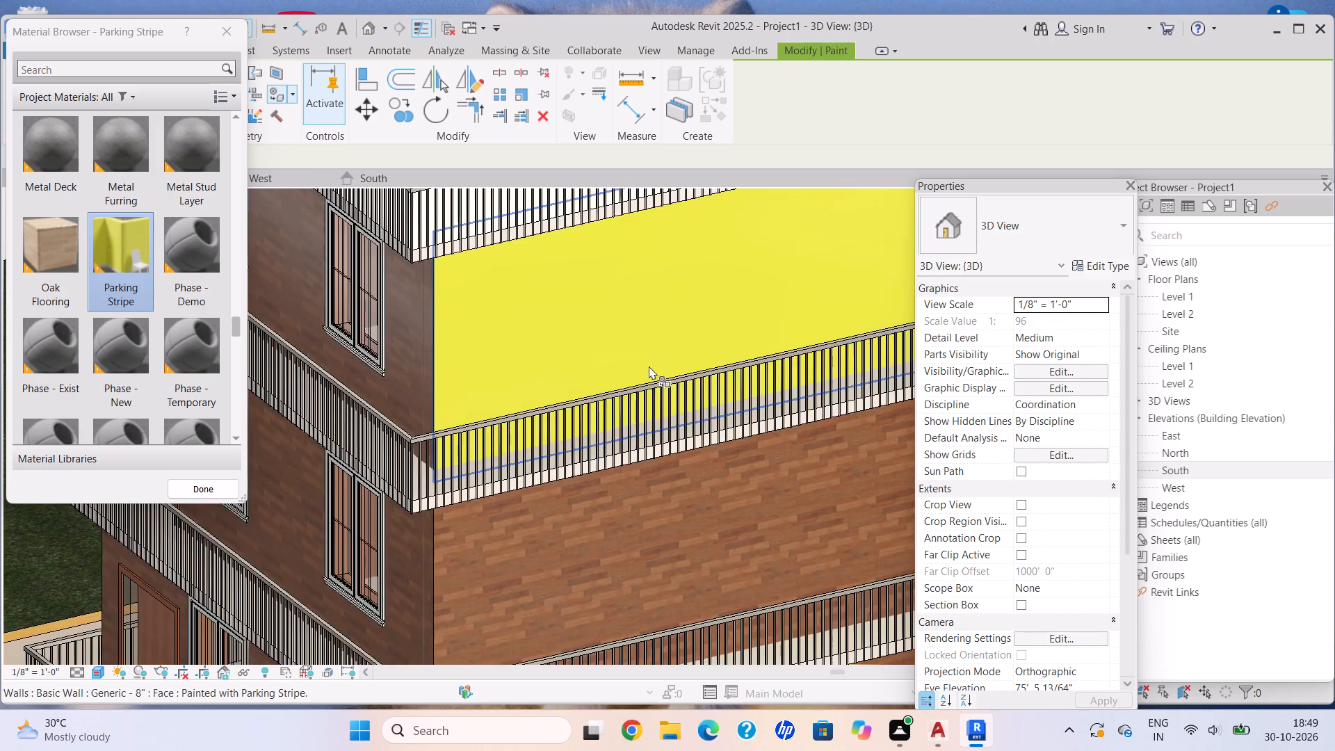
scroll(649, 366, "down", 2)
middle_click_drag(638, 356, 541, 293)
scroll(430, 257, "down", 2)
scroll(454, 439, "up", 2)
middle_click_drag(492, 436, 476, 330)
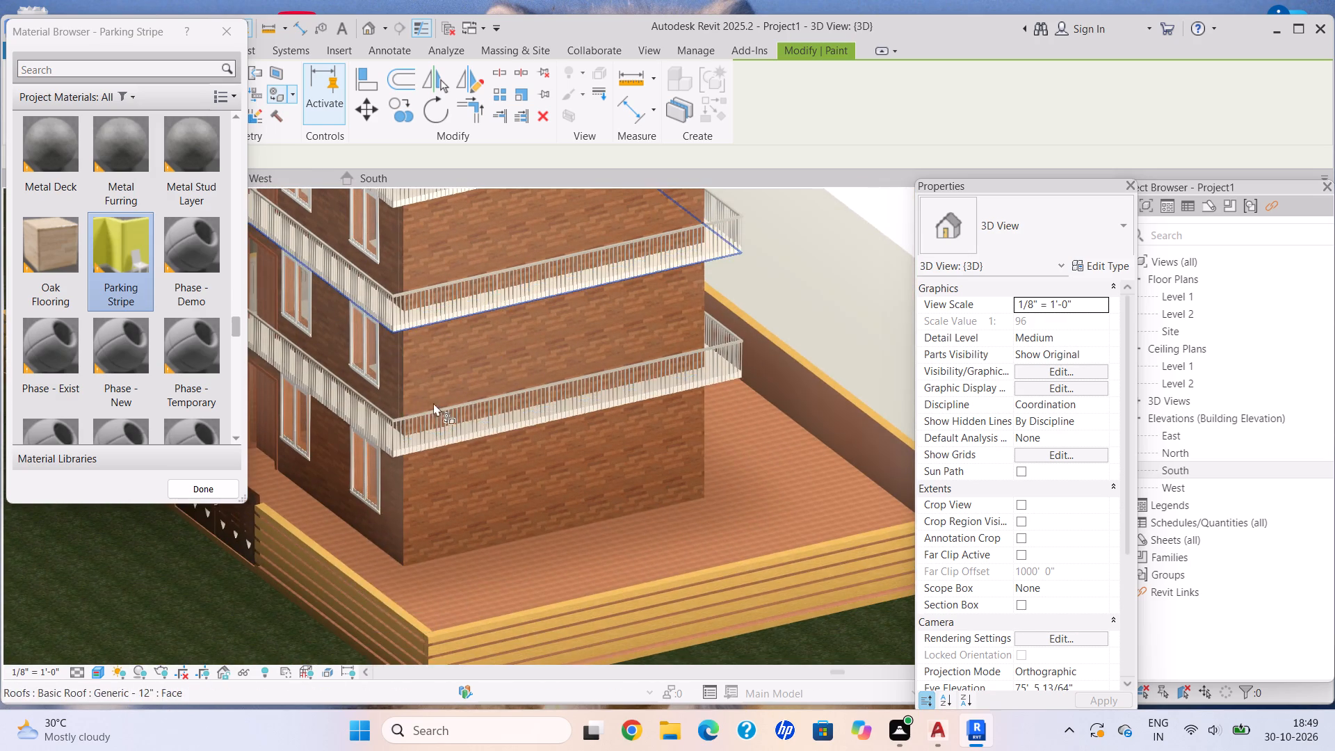
scroll(486, 471, "up", 8)
left_click(480, 455)
Paint the two remaining middle-storey faces of the windowless side wall with Parking Stripe.
scroll(483, 412, "down", 4)
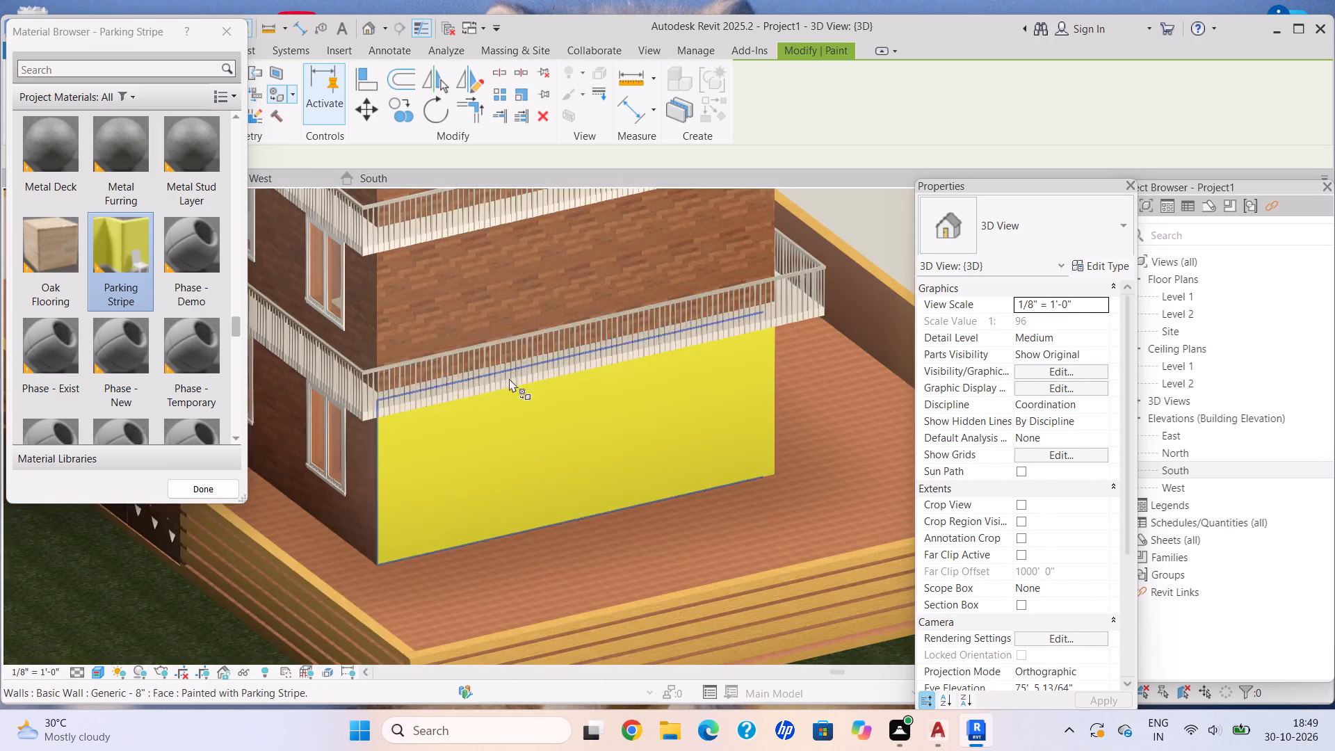
scroll(509, 378, "down", 4)
middle_click_drag(526, 338, 571, 440)
scroll(536, 423, "up", 5)
left_click(531, 408)
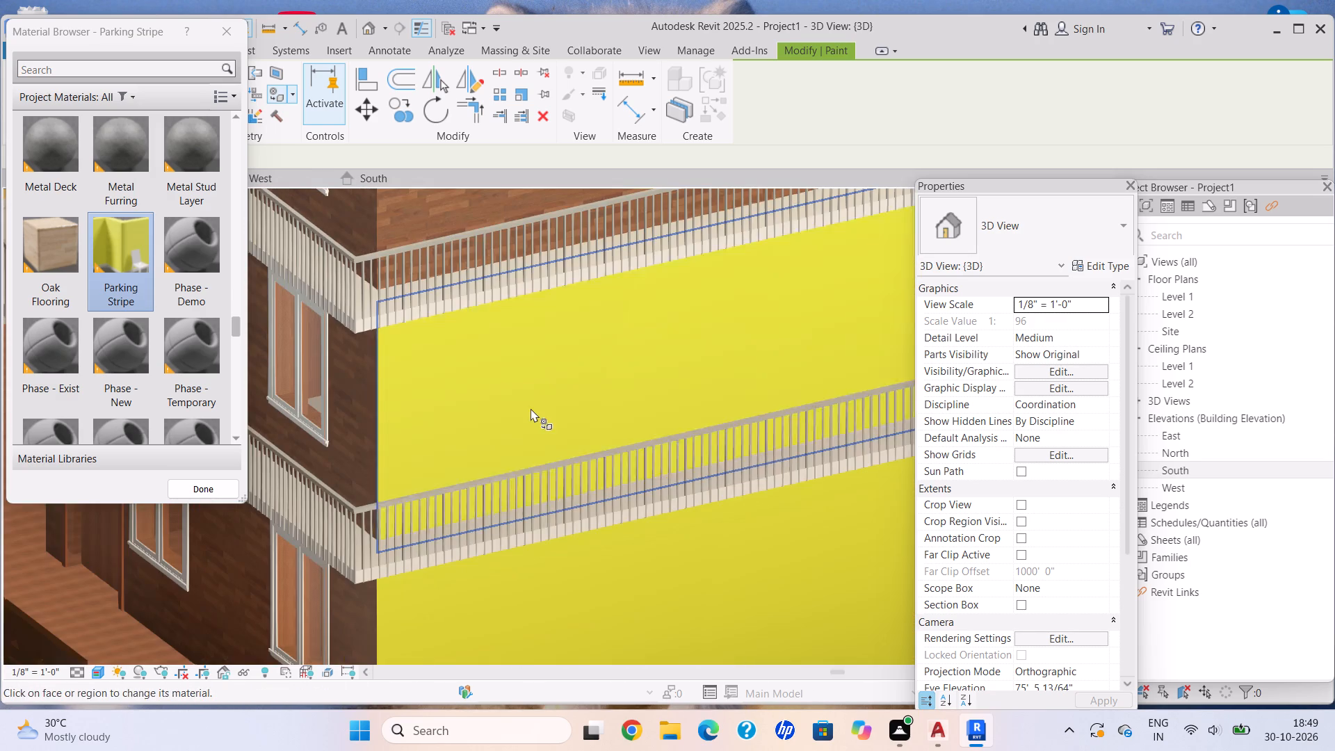
scroll(530, 408, "down", 10)
middle_click_drag(538, 391, 557, 456)
scroll(539, 412, "up", 6)
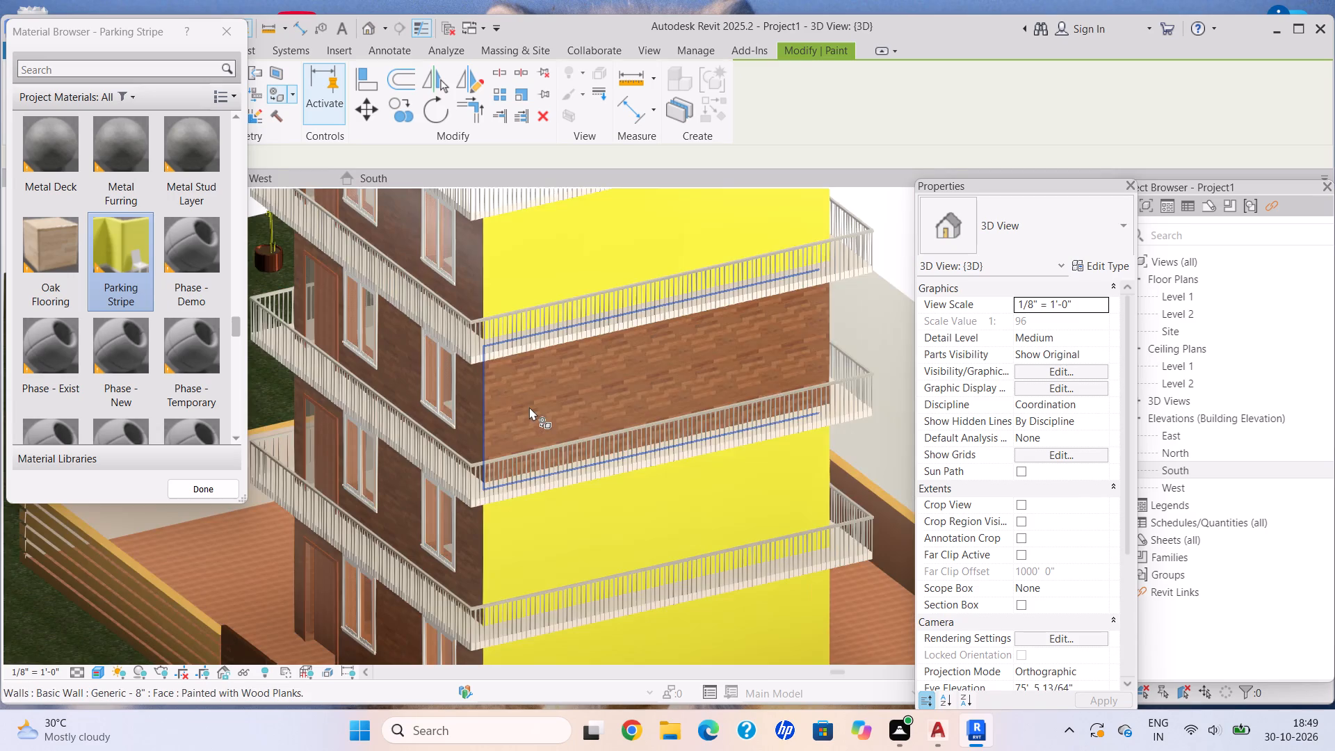
left_click(531, 407)
Paint the wall face of the storey directly above the ground floor on the door-and-window facade with Parking Stripe.
scroll(437, 432, "down", 2)
middle_click_drag(436, 431, 499, 401)
scroll(507, 466, "up", 5)
left_click(453, 456)
scroll(515, 407, "down", 4)
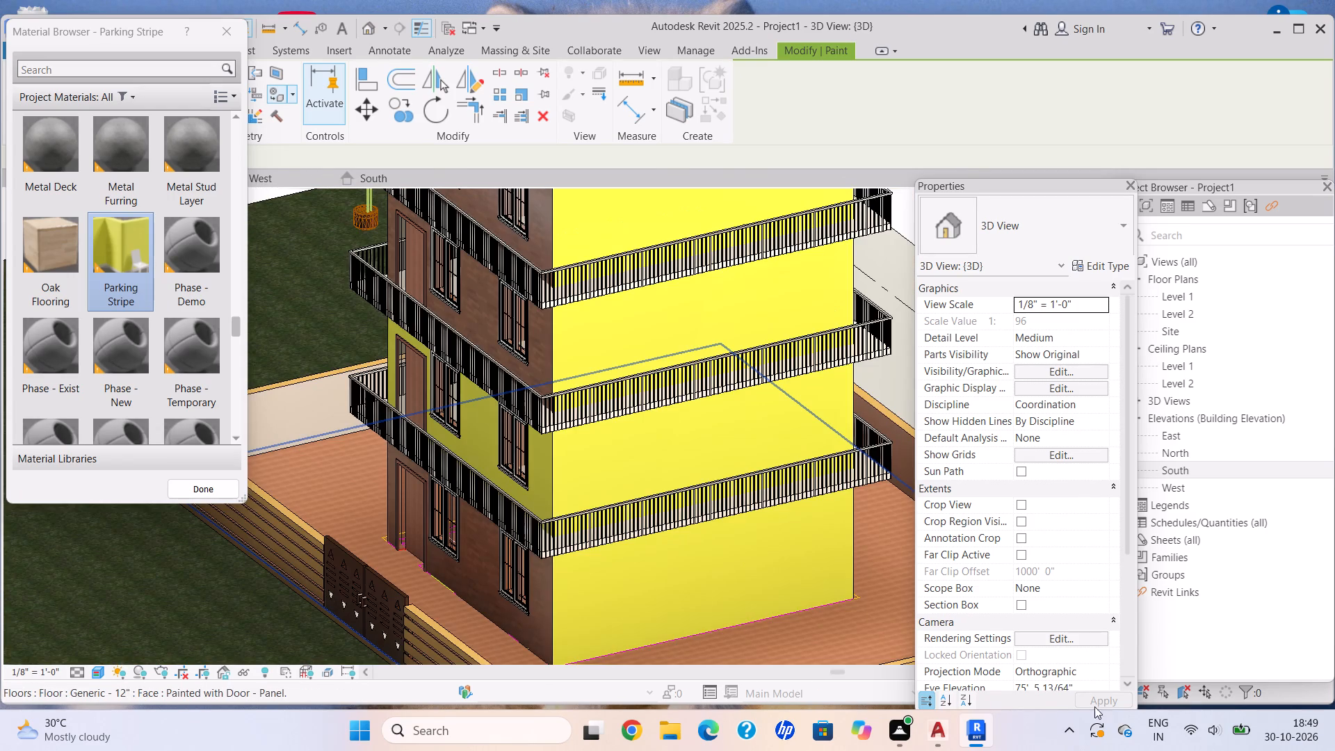
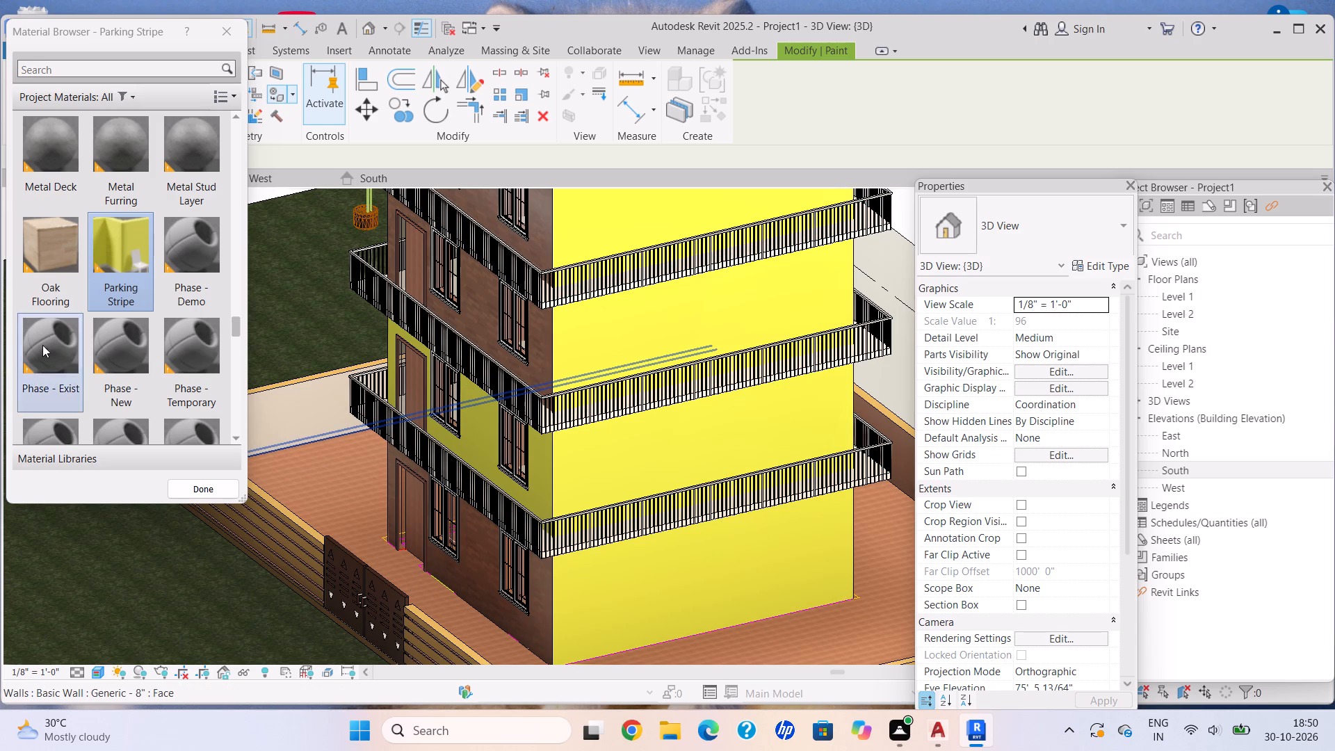
Choose Wood Planks and repaint the windowless side wall's ground-floor face and the yellow storey of the door-and-window facade.
scroll(179, 321, "down", 4)
scroll(122, 378, "down", 3)
left_click(31, 375)
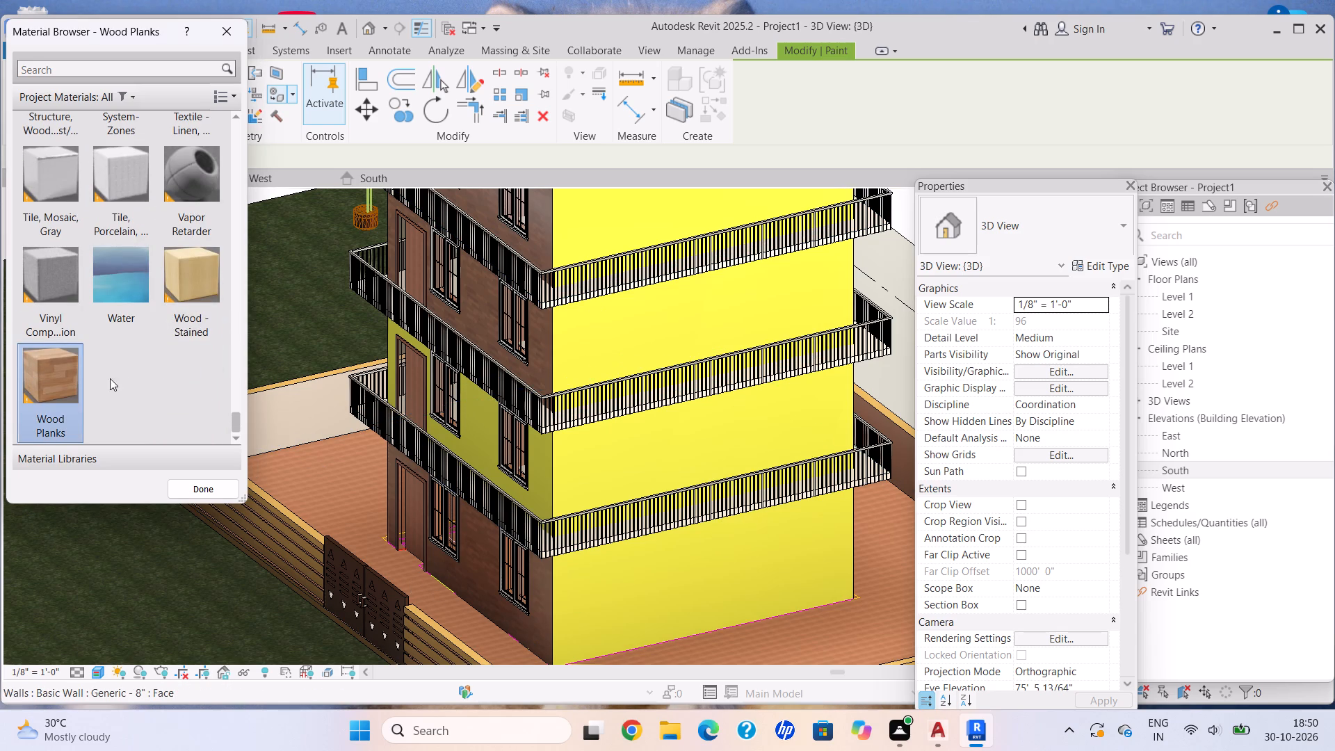
scroll(569, 584, "up", 5)
left_click(574, 570)
scroll(576, 400, "down", 1)
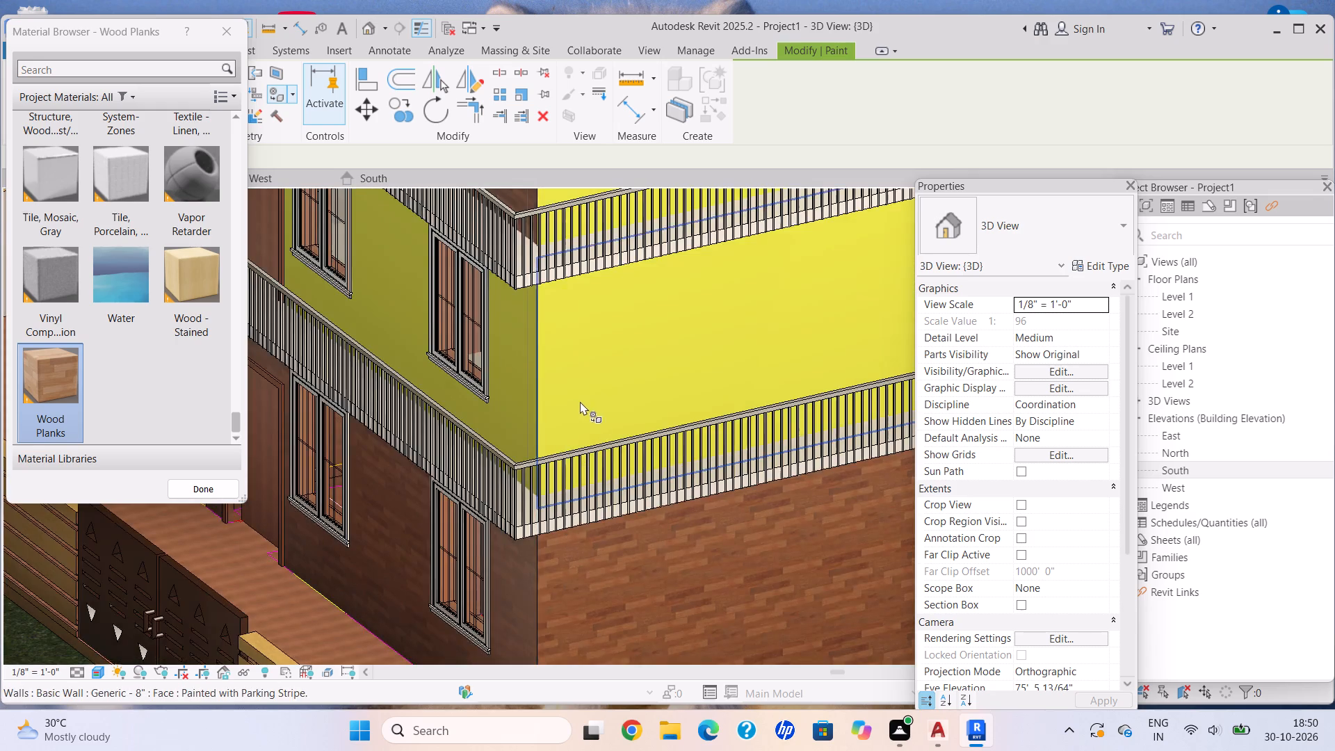
scroll(580, 401, "down", 1)
middle_click_drag(590, 409, 601, 503)
scroll(552, 483, "up", 4)
left_click(542, 471)
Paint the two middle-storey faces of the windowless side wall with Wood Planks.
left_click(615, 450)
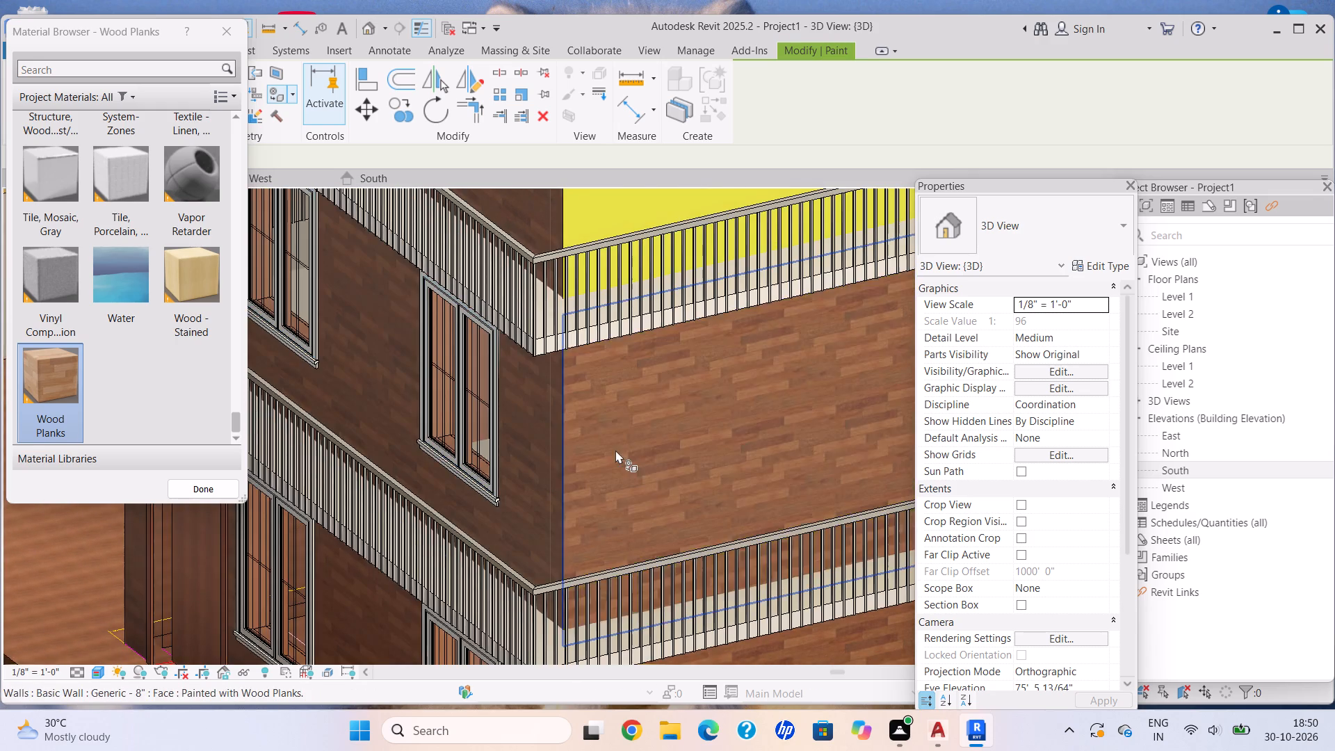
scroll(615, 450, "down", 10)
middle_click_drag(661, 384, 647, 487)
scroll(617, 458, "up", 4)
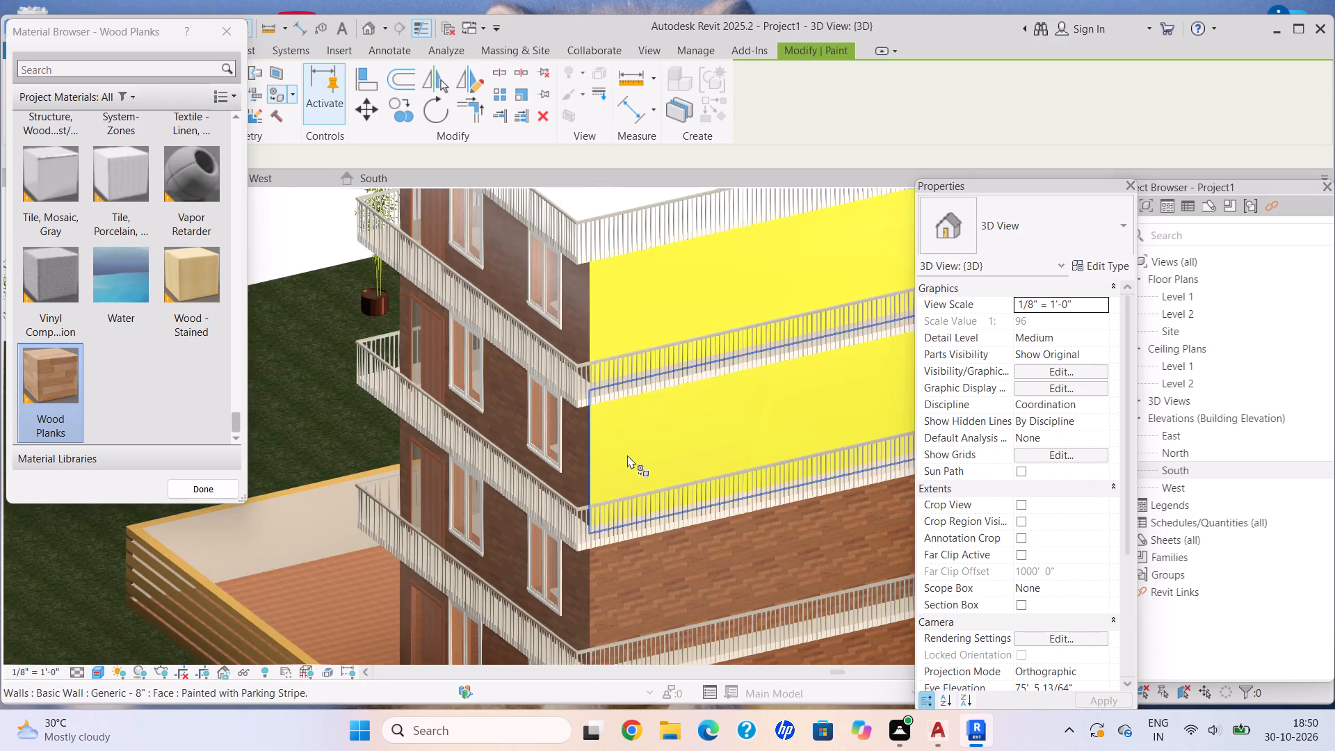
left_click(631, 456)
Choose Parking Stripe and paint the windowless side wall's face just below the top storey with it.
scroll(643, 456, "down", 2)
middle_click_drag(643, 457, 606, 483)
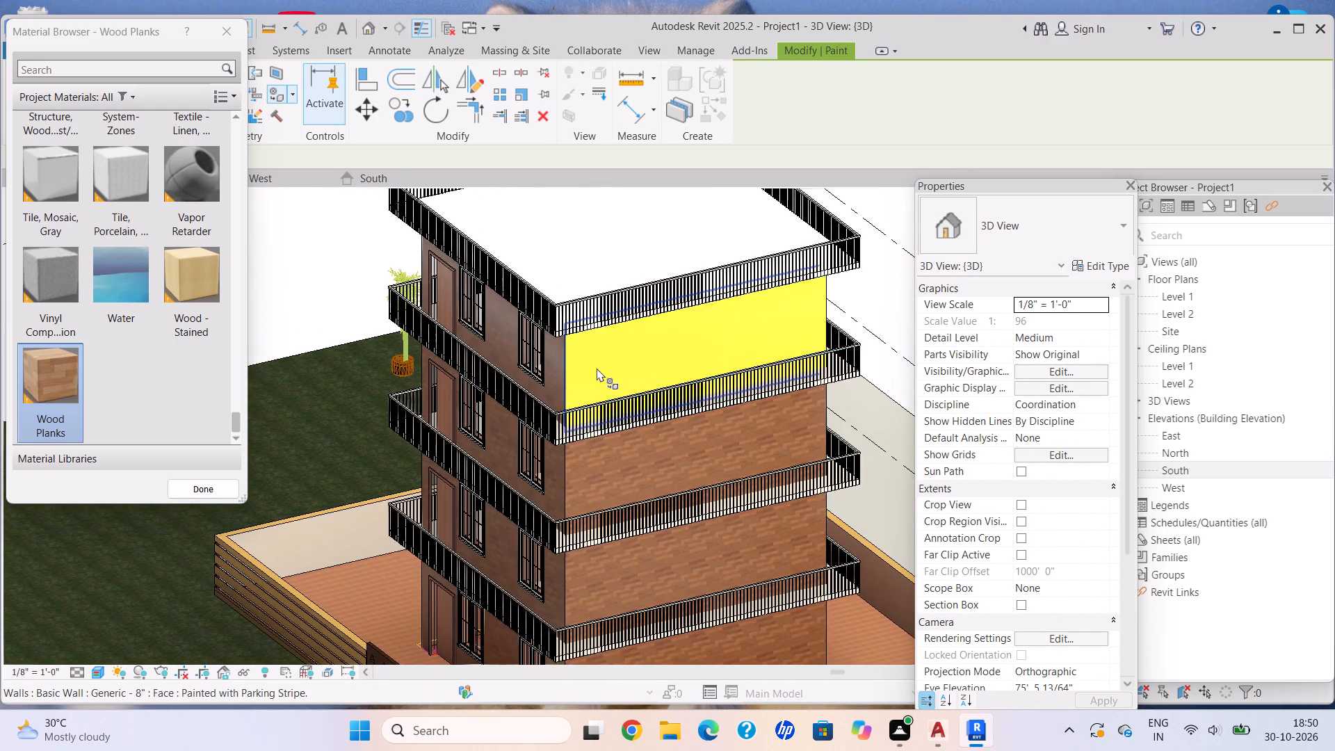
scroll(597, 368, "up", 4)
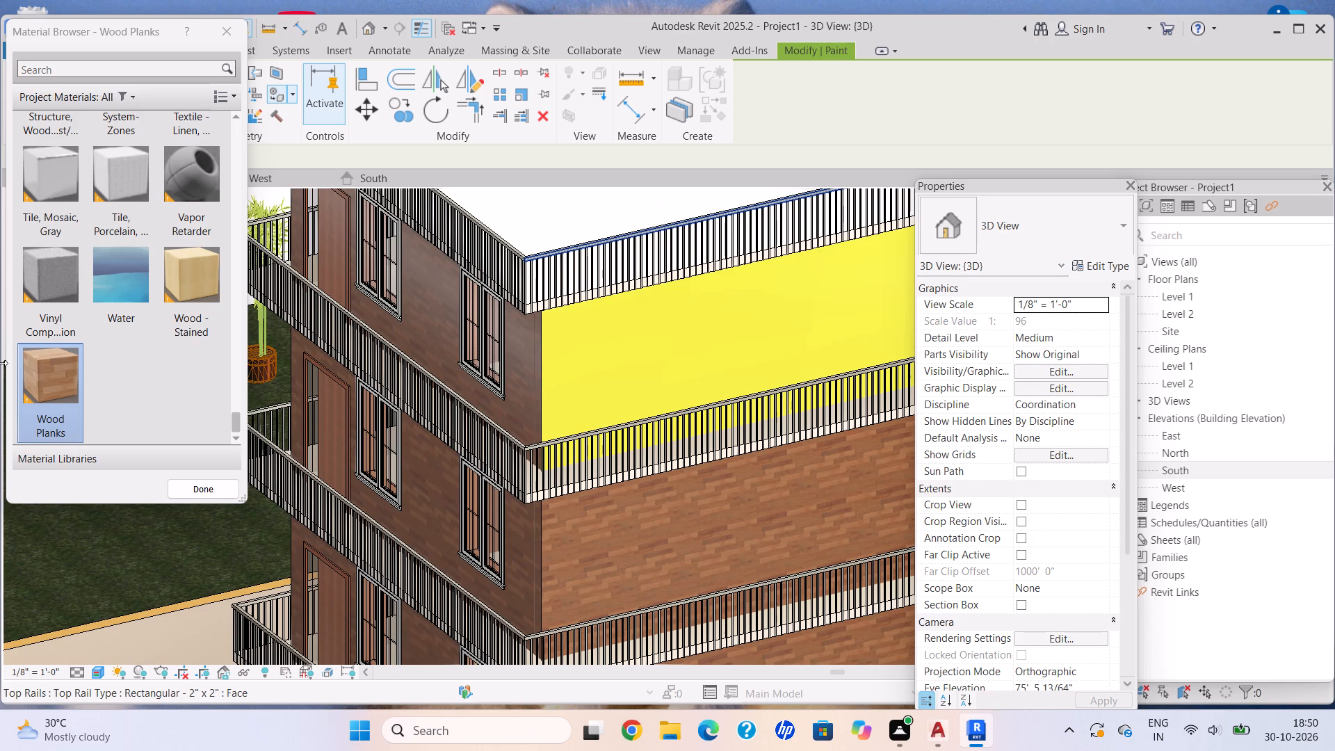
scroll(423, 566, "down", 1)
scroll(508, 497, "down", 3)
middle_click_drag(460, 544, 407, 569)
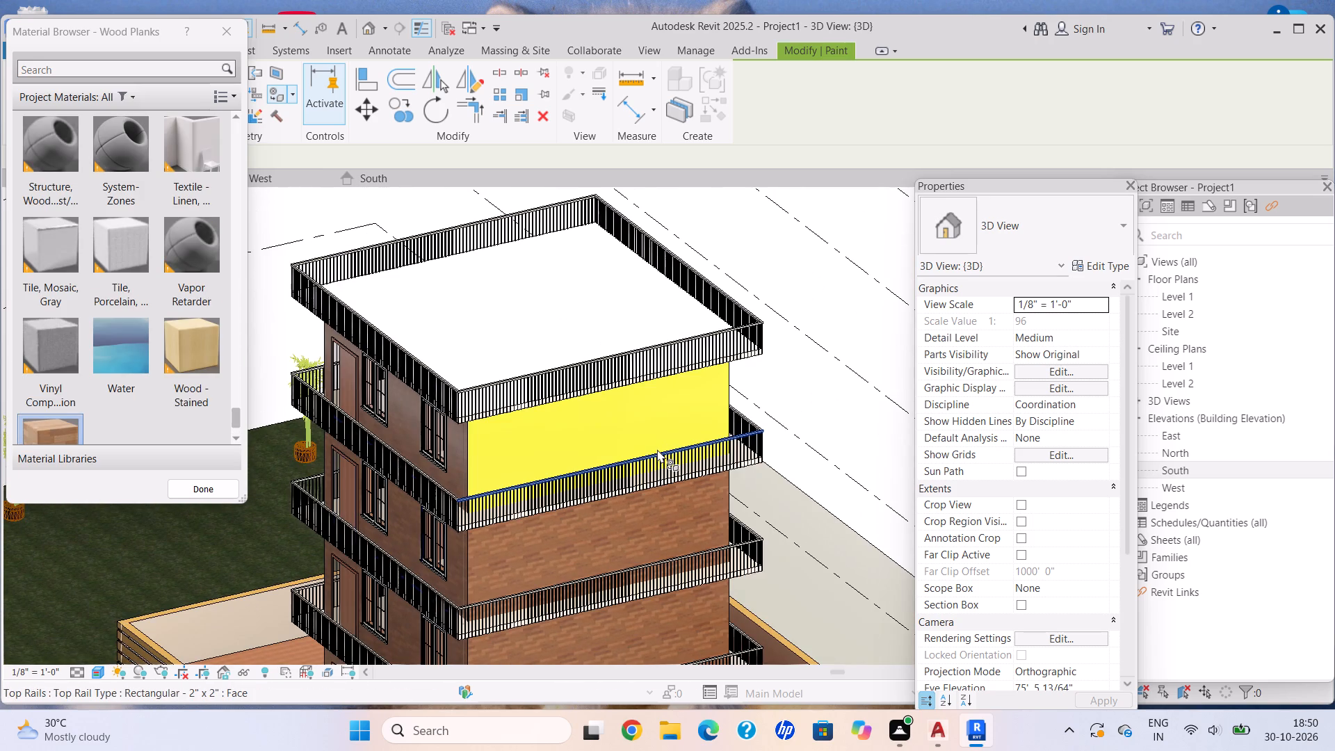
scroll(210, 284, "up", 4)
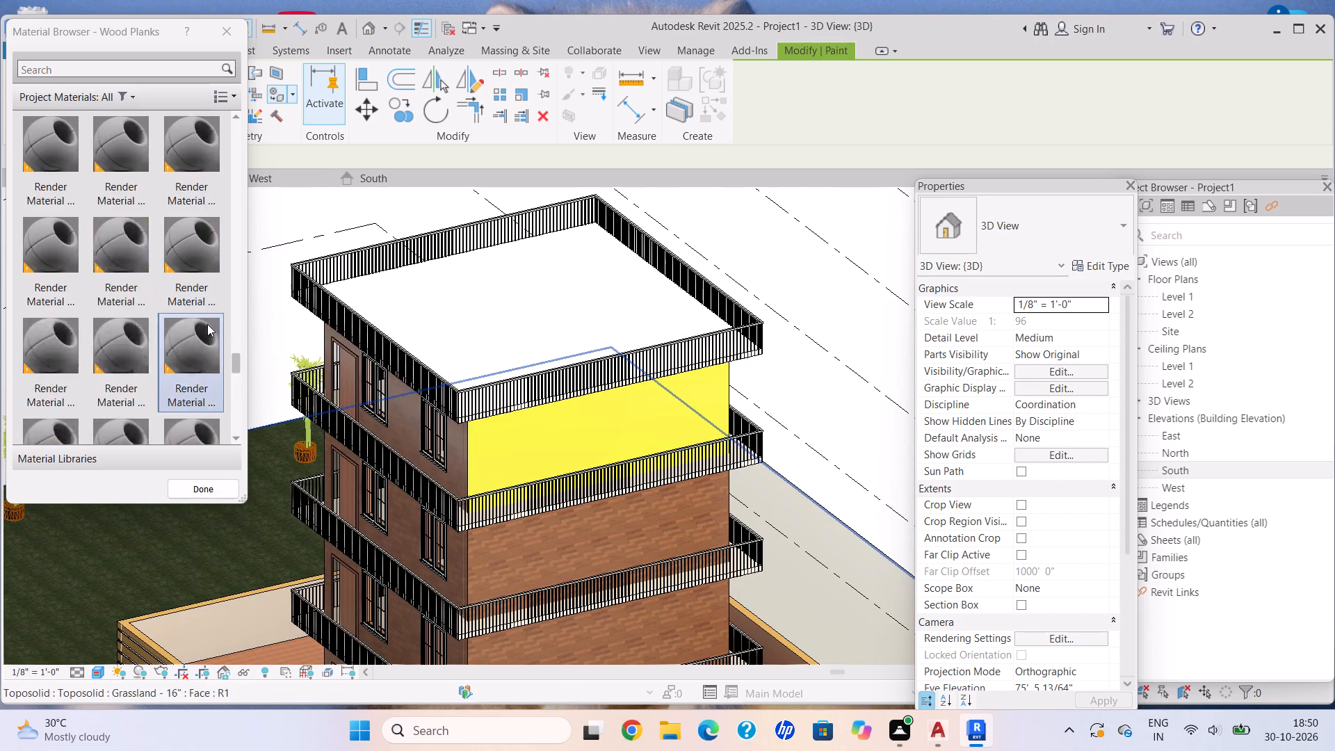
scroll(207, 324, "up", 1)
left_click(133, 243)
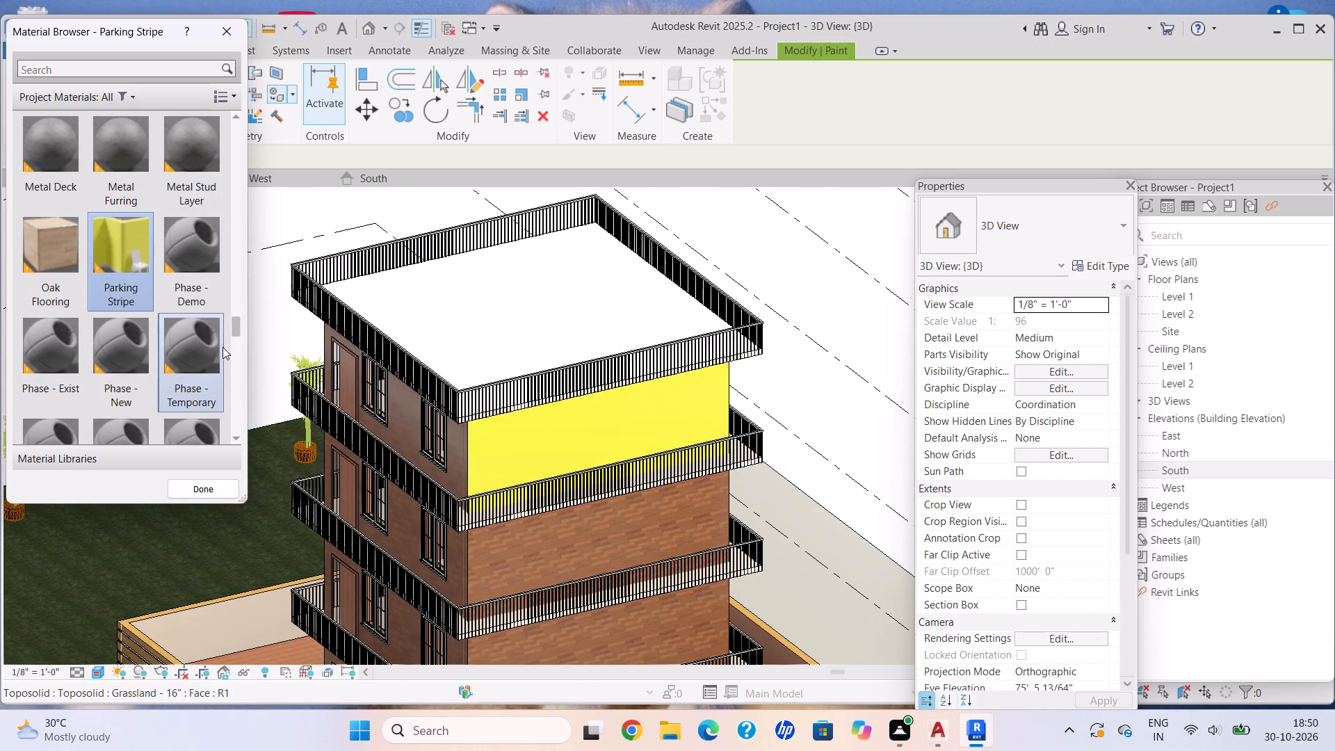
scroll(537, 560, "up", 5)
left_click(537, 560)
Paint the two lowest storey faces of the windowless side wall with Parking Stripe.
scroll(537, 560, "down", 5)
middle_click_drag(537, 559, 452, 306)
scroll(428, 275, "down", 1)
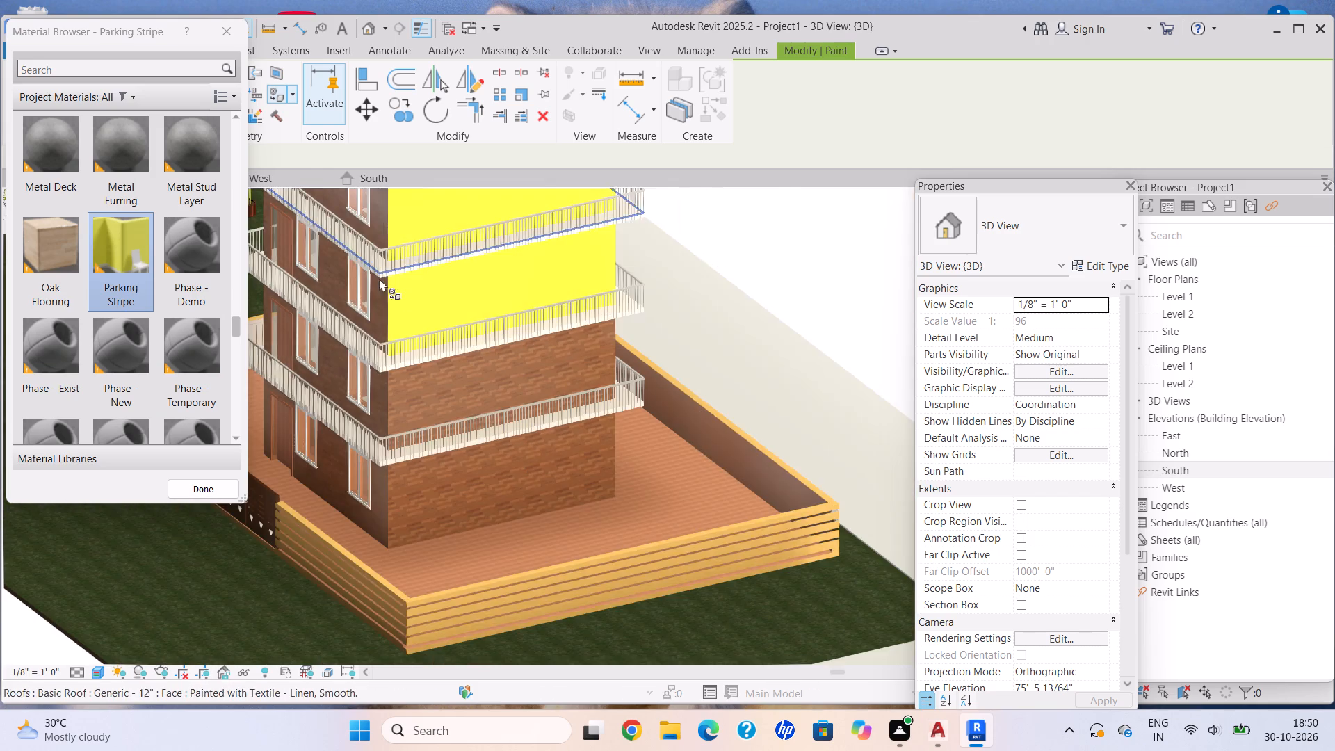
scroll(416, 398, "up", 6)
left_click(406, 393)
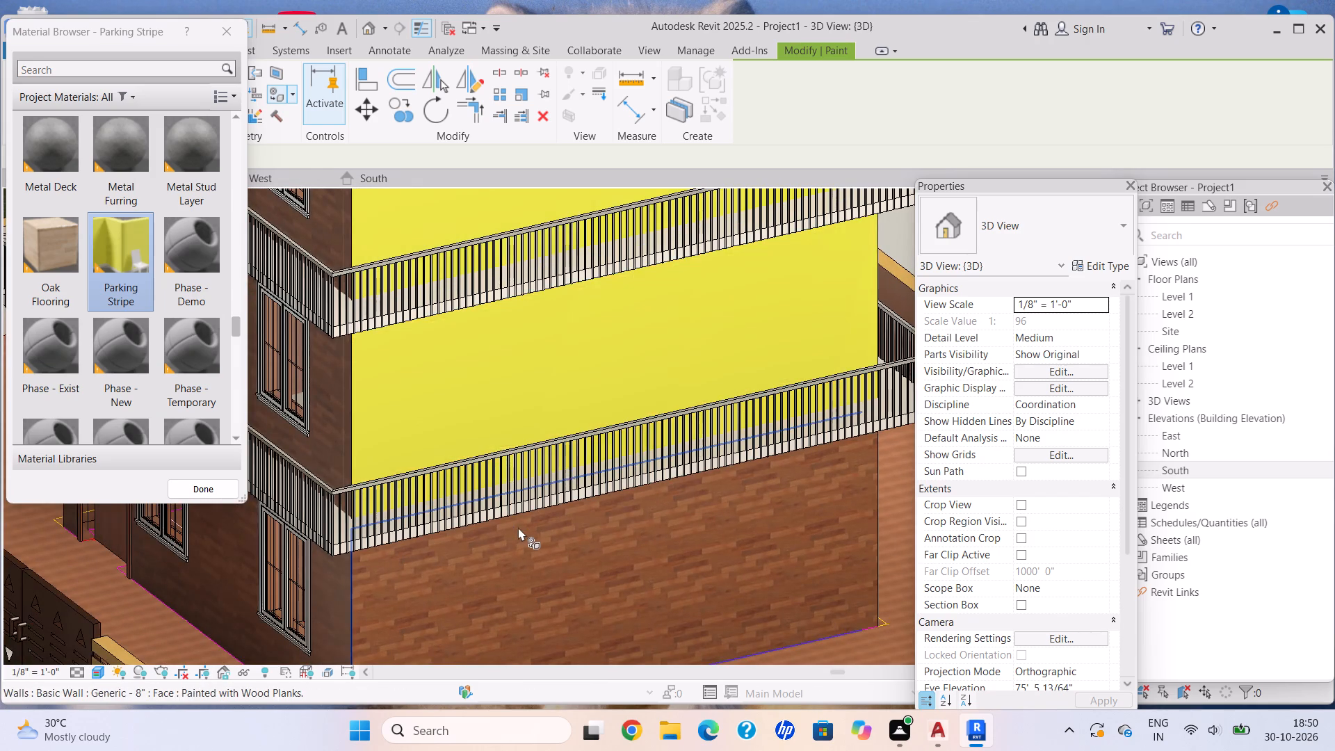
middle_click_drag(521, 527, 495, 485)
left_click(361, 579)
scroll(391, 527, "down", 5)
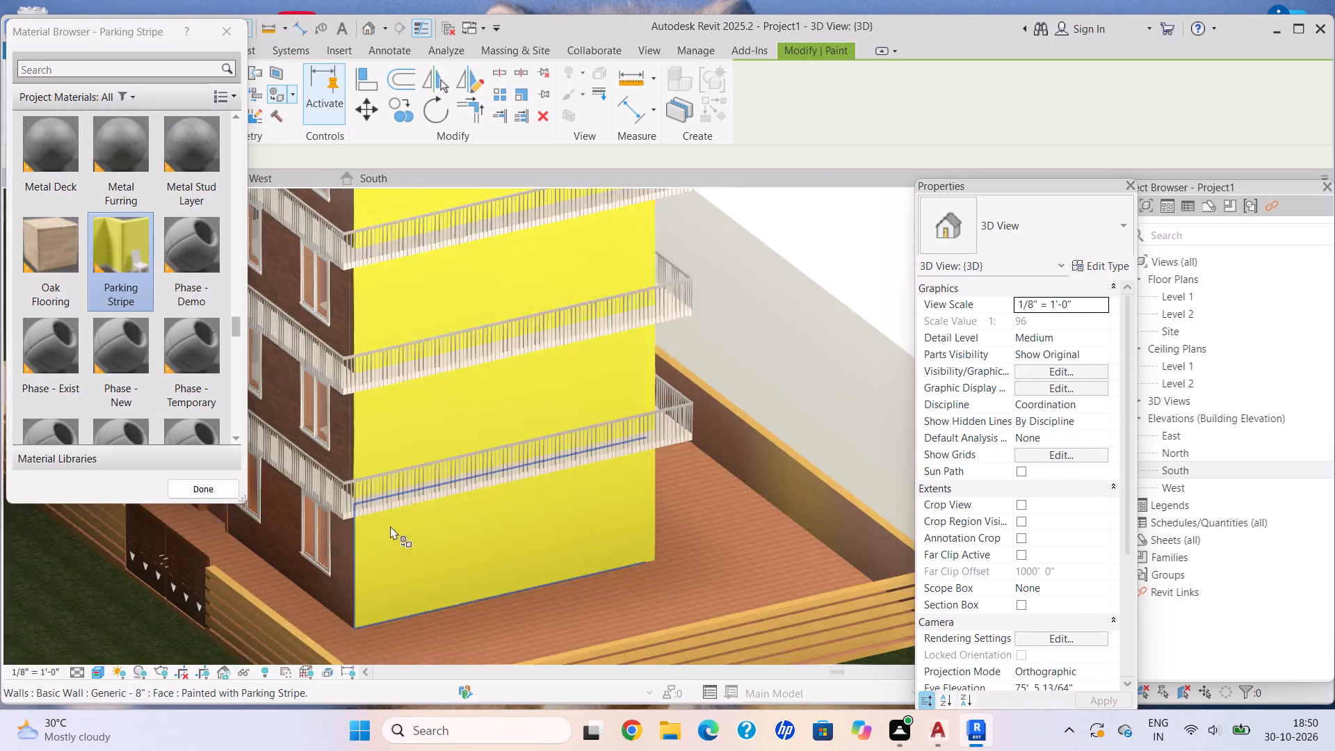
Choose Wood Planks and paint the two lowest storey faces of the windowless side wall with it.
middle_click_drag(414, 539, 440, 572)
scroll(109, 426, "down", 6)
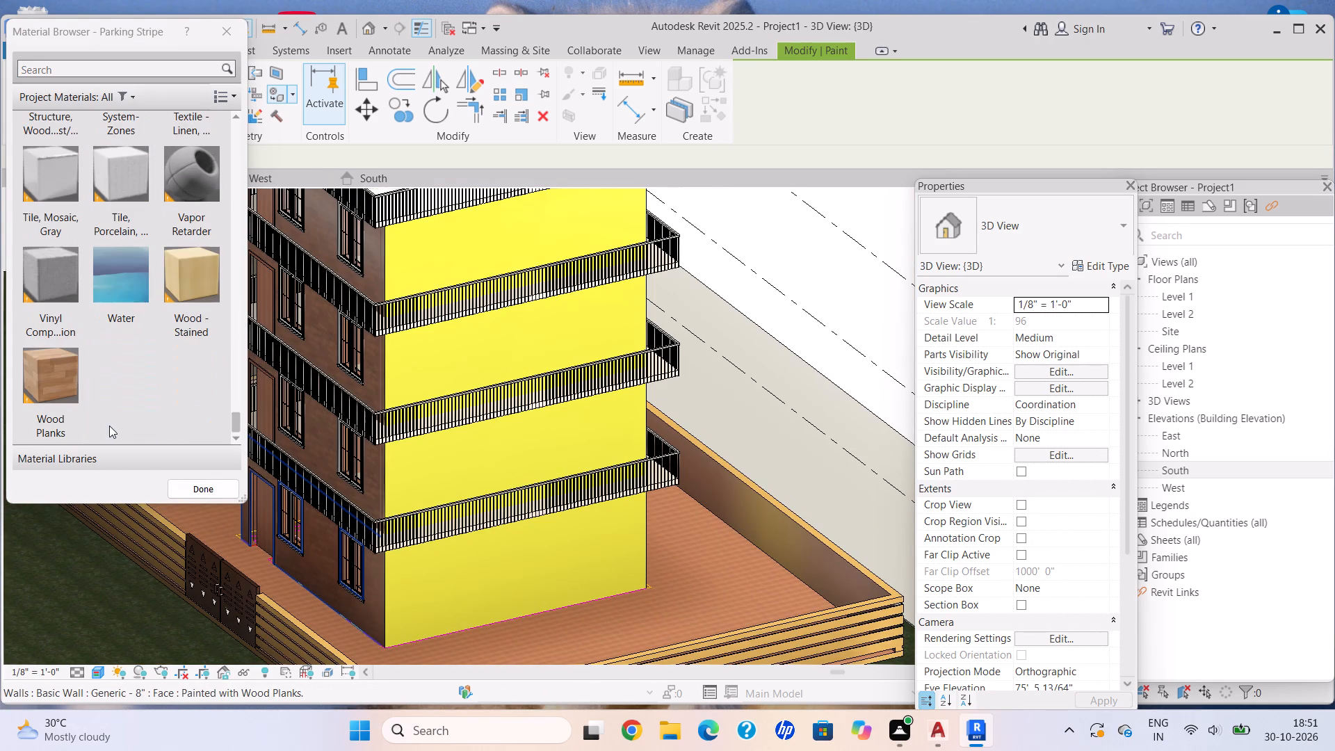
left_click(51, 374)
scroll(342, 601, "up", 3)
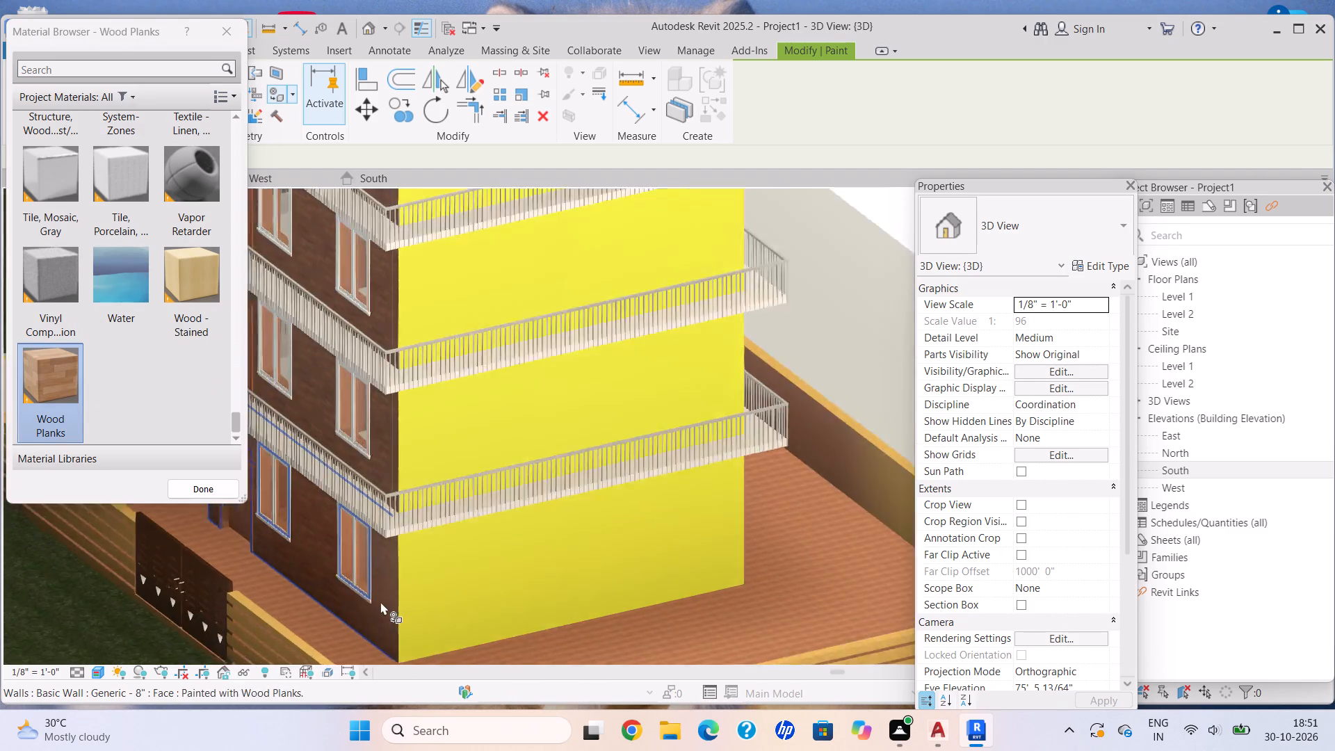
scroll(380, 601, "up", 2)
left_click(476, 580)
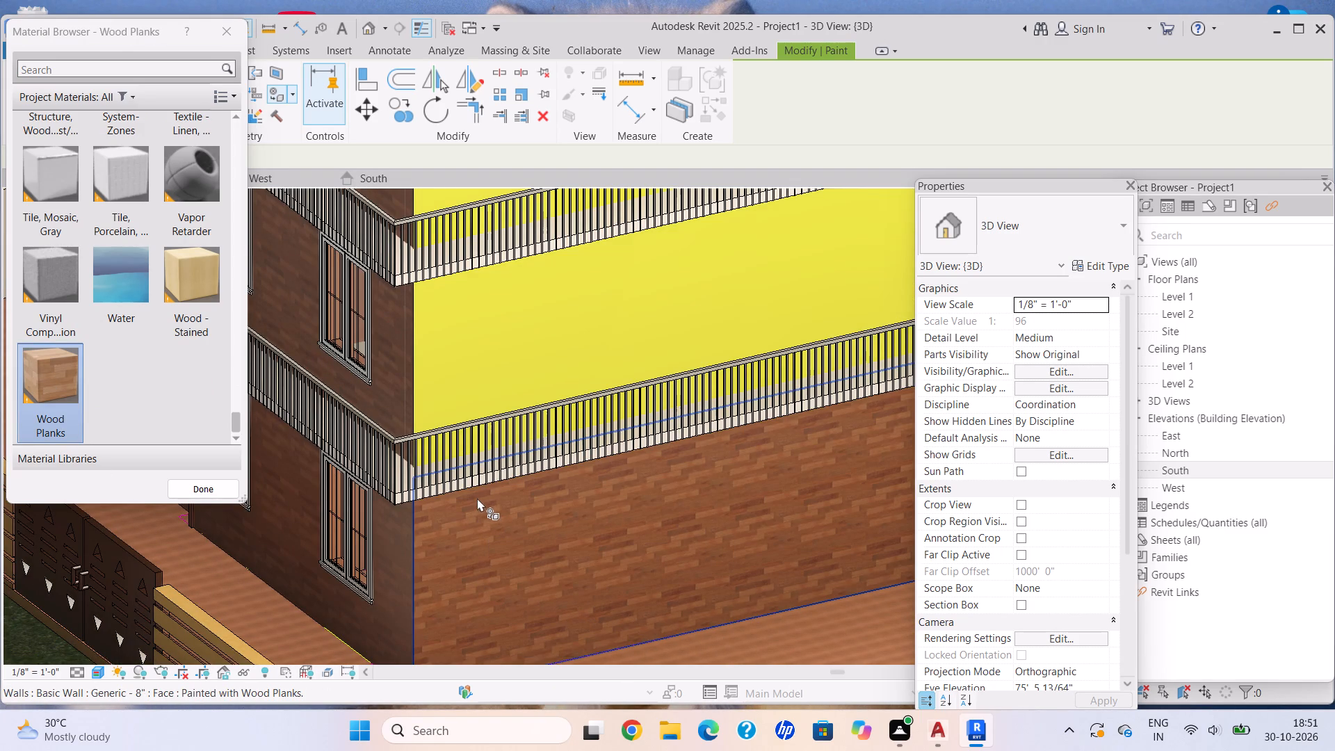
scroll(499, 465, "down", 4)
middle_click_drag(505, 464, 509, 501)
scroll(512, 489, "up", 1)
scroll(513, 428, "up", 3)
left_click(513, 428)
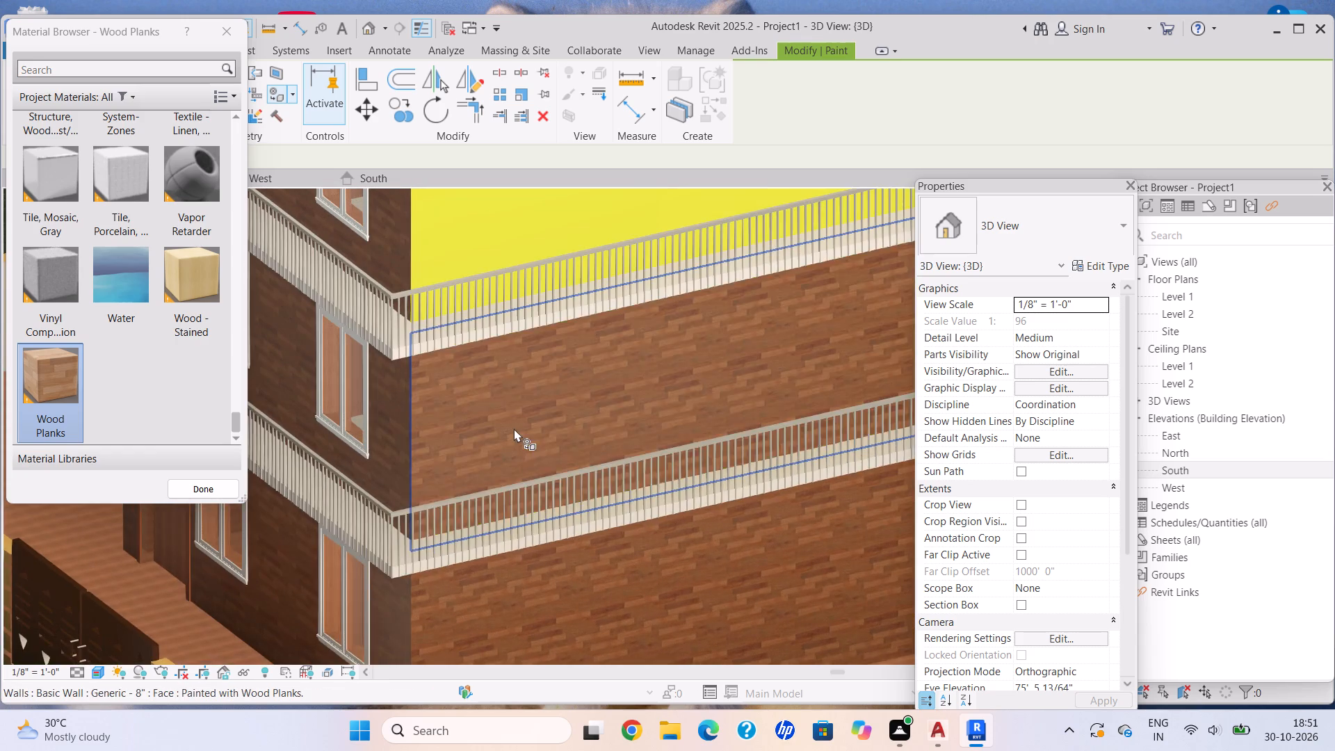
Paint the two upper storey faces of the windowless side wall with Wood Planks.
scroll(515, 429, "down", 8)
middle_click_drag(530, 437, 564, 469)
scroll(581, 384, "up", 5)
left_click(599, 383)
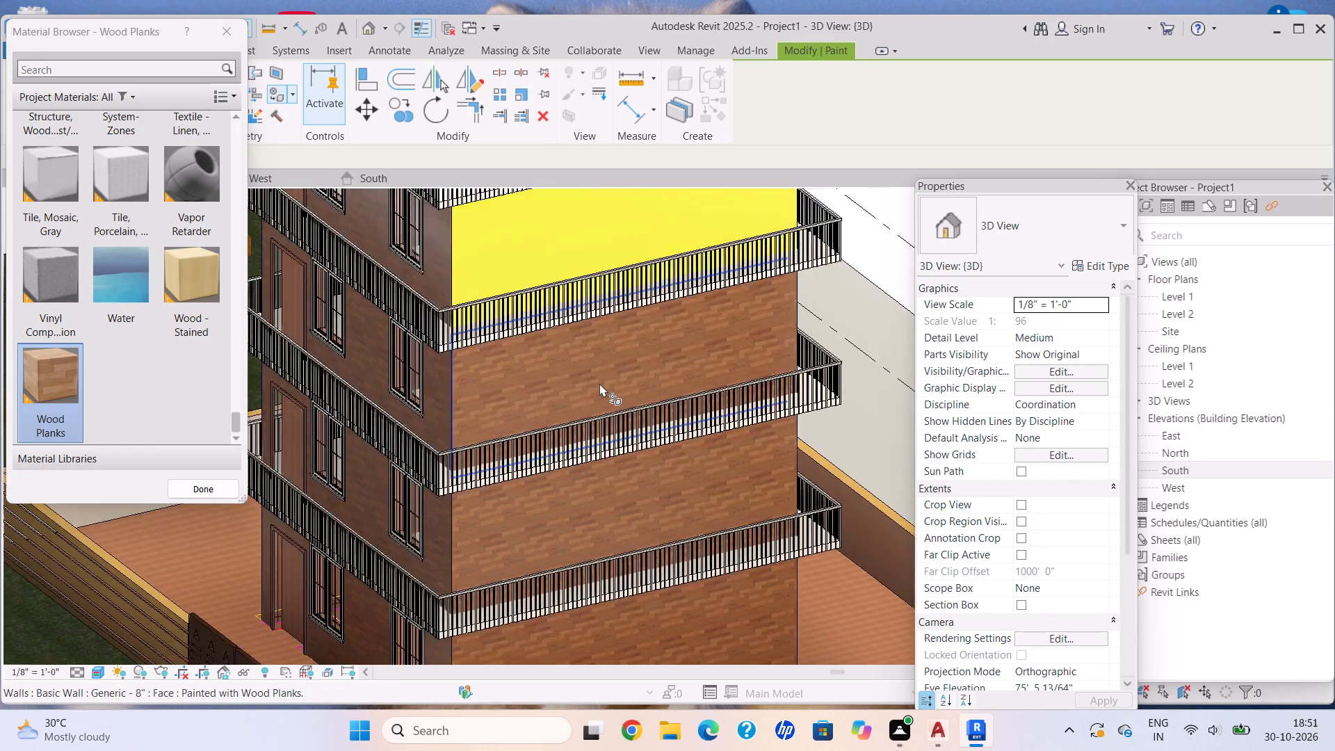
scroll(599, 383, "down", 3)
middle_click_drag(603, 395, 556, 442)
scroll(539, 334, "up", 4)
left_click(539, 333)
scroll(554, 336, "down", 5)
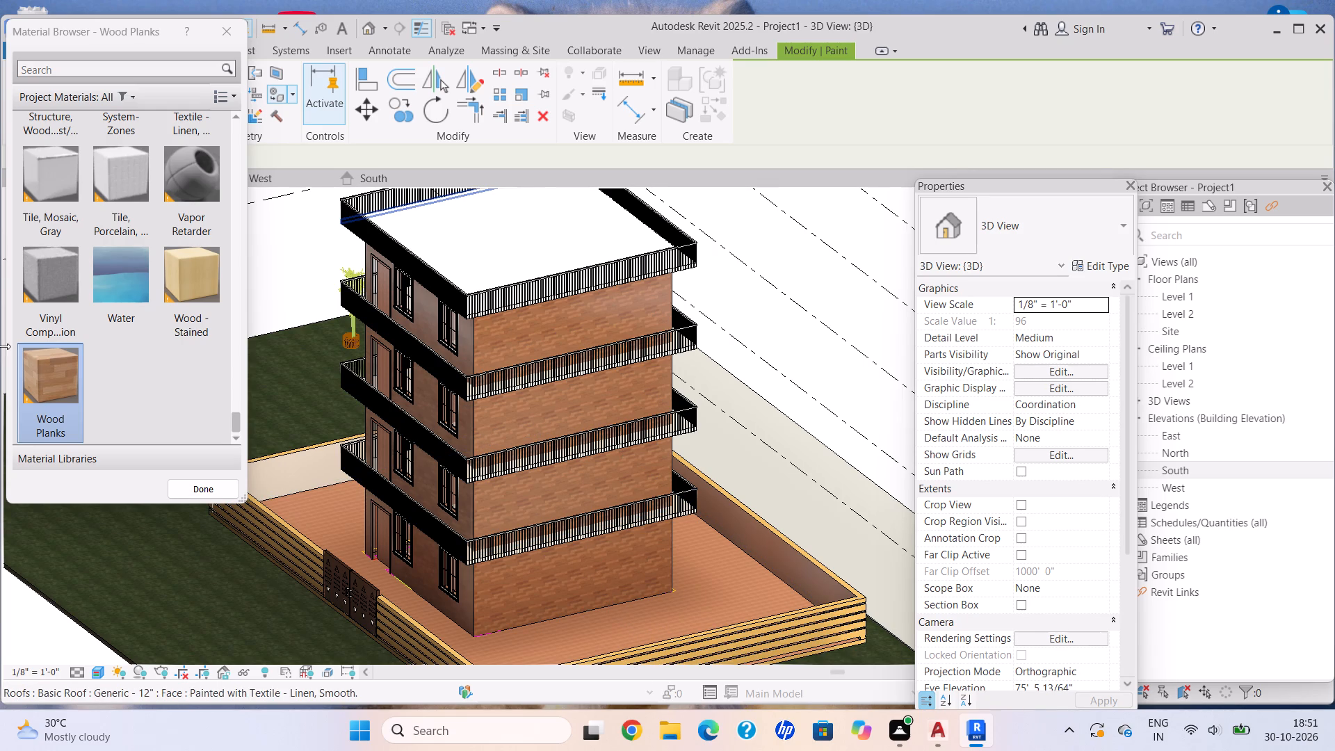
Browse the project materials and examine the side wall's finish against the courtyard paving and boundary wall.
scroll(177, 307, "down", 7)
scroll(171, 315, "up", 3)
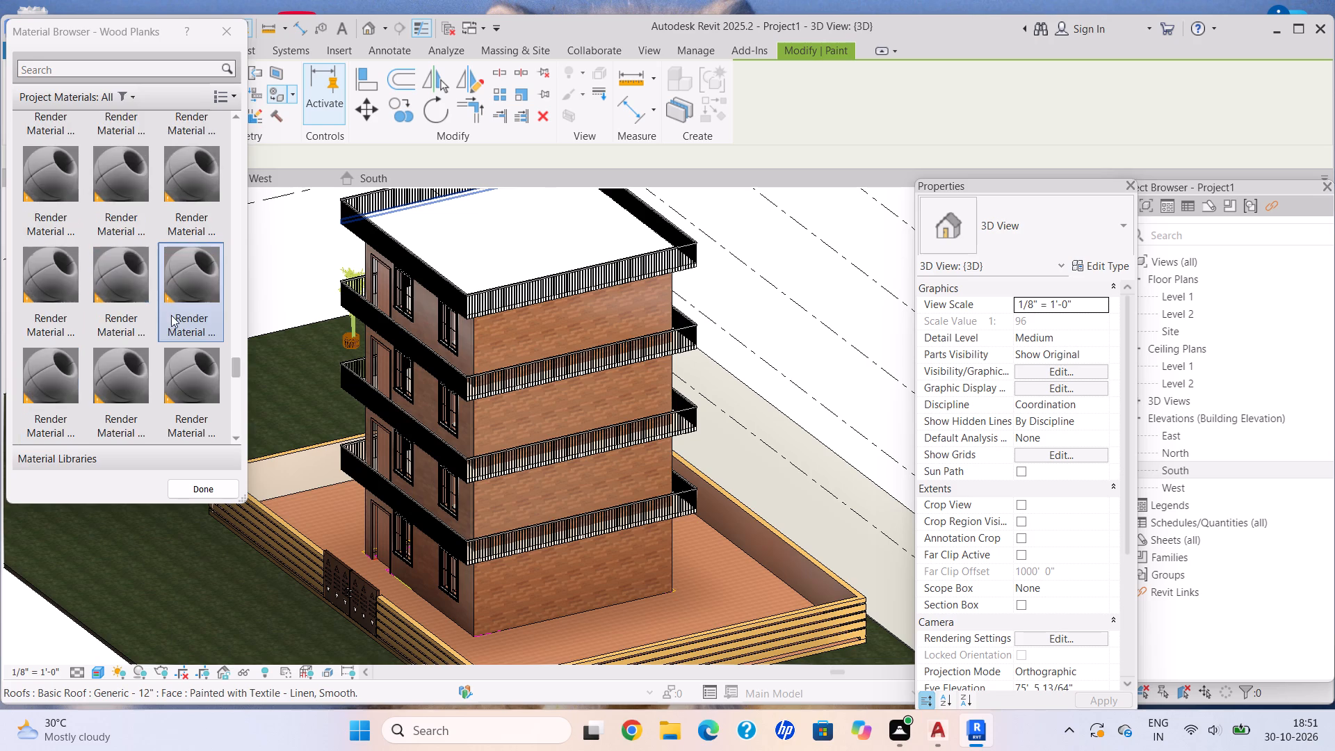
scroll(165, 320, "up", 4)
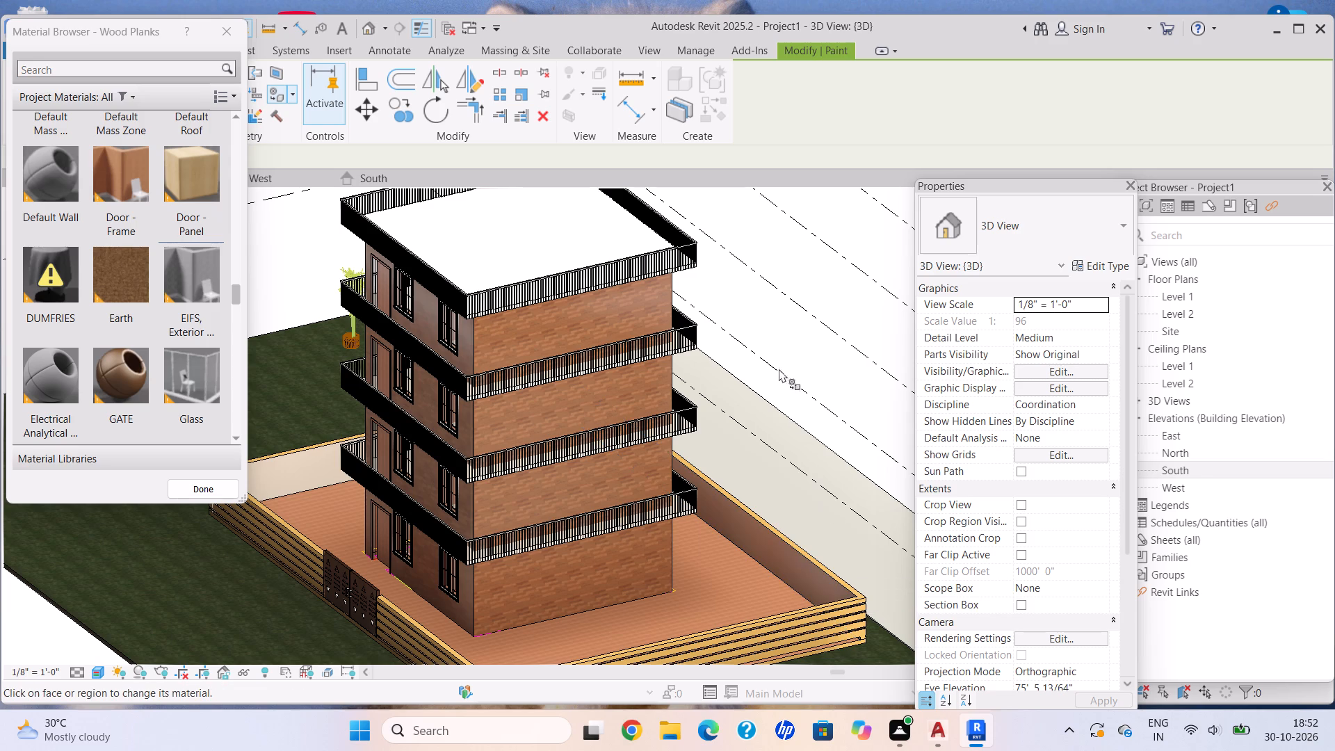
scroll(1076, 124, "down", 3)
middle_click(531, 409)
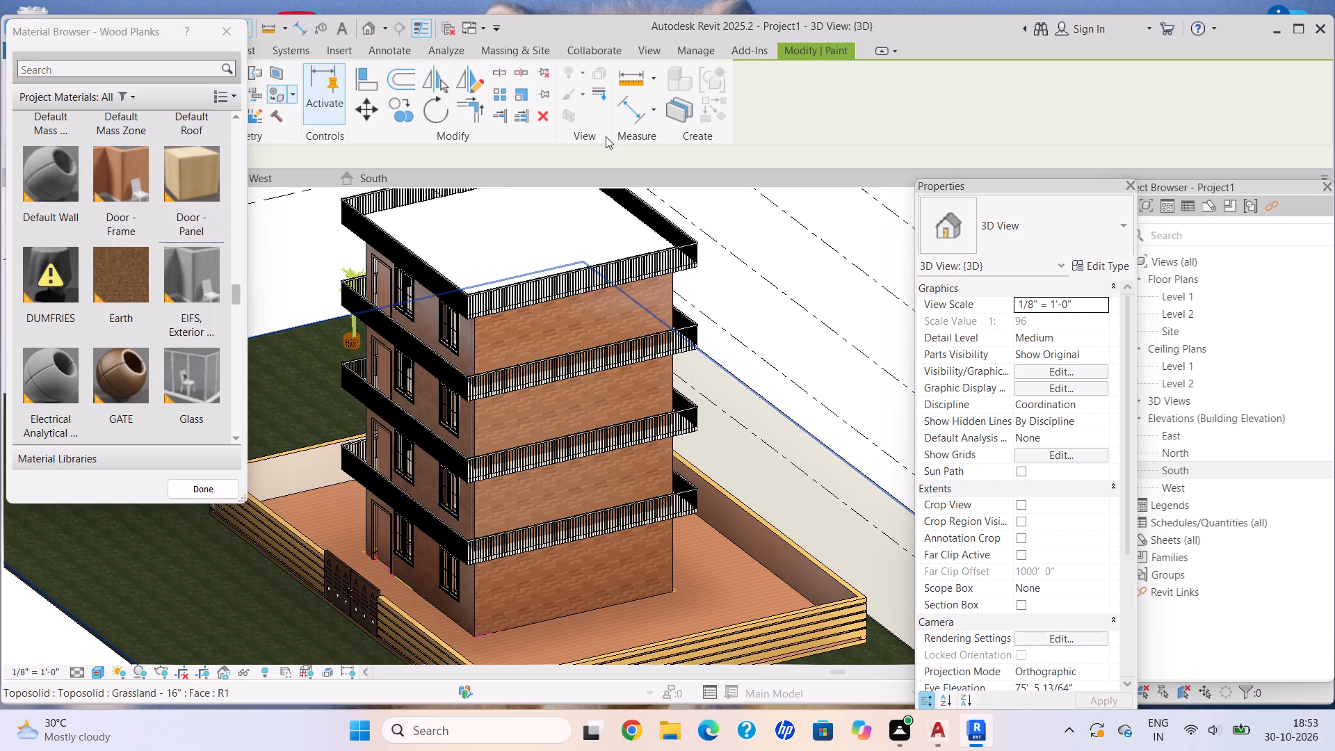
scroll(394, 426, "down", 7)
scroll(448, 464, "up", 2)
scroll(451, 466, "down", 1)
scroll(453, 467, "up", 2)
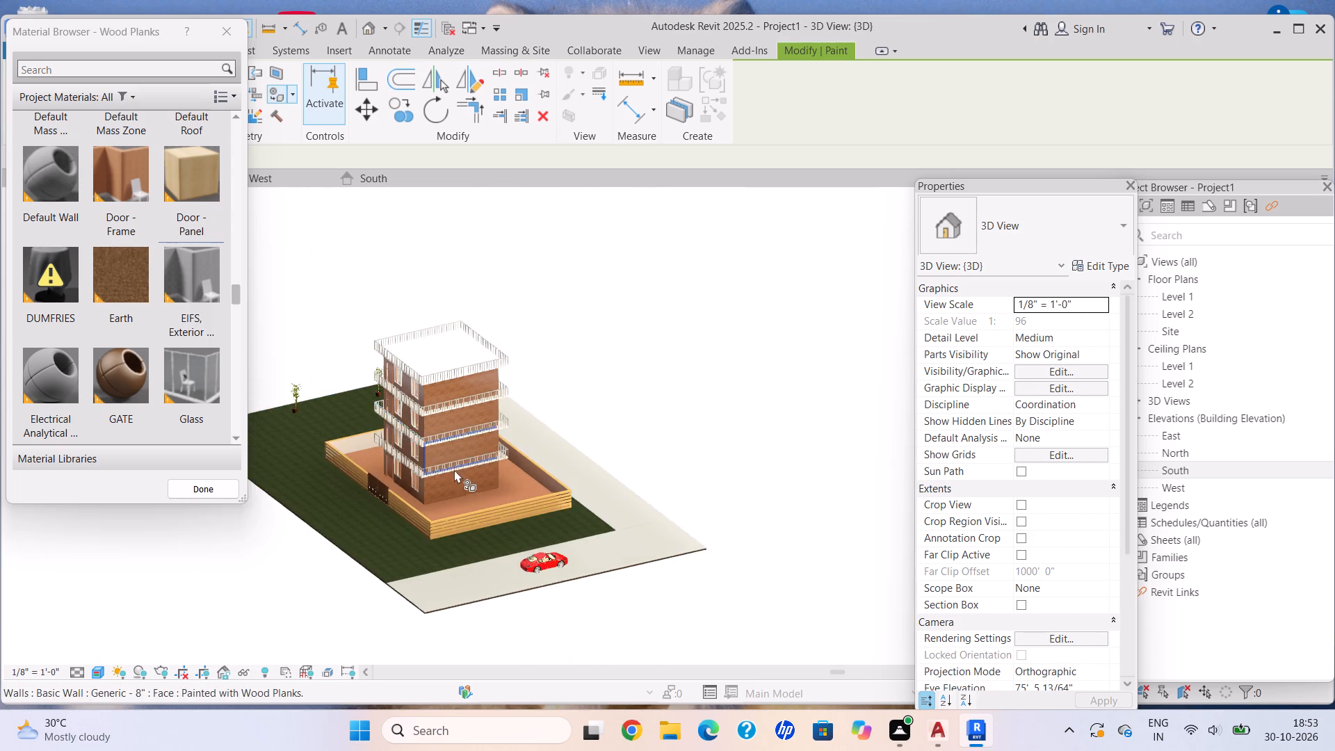
scroll(454, 469, "up", 7)
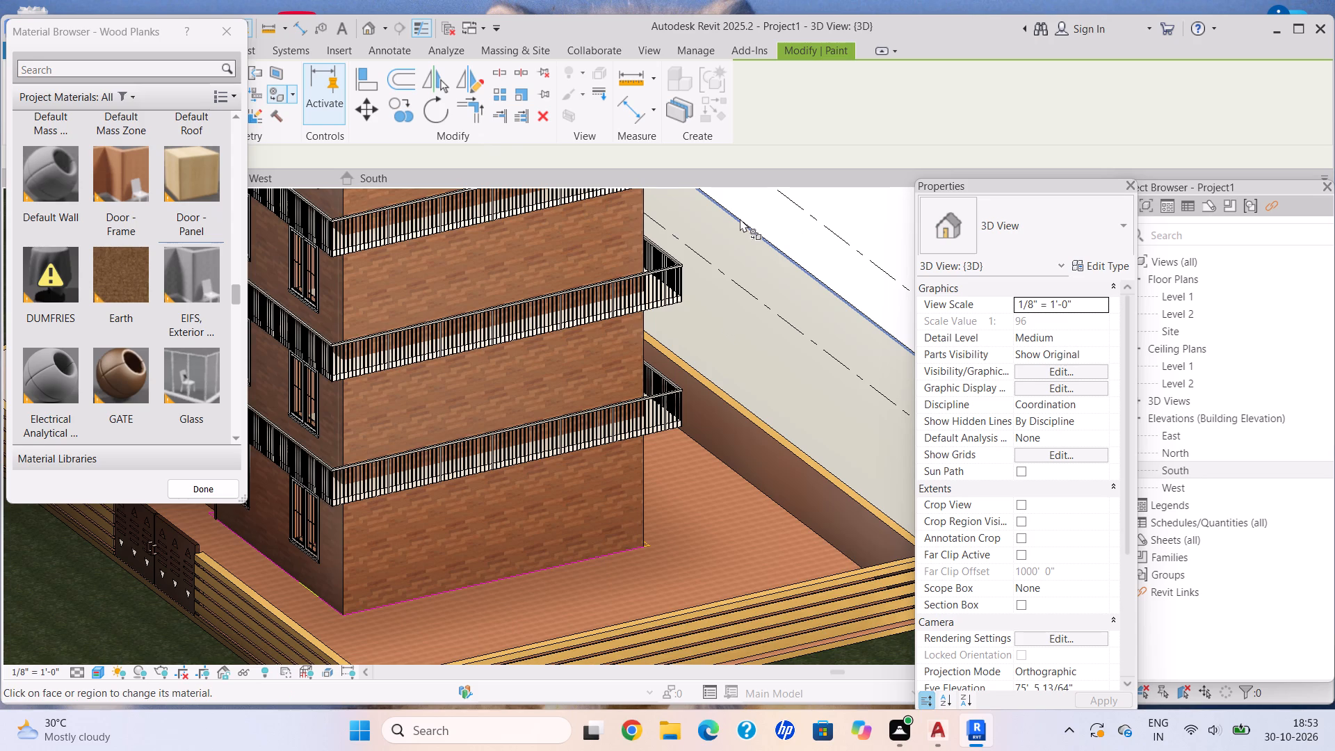
scroll(436, 292, "down", 6)
middle_click_drag(442, 312, 462, 346)
scroll(508, 457, "up", 3)
scroll(423, 510, "up", 3)
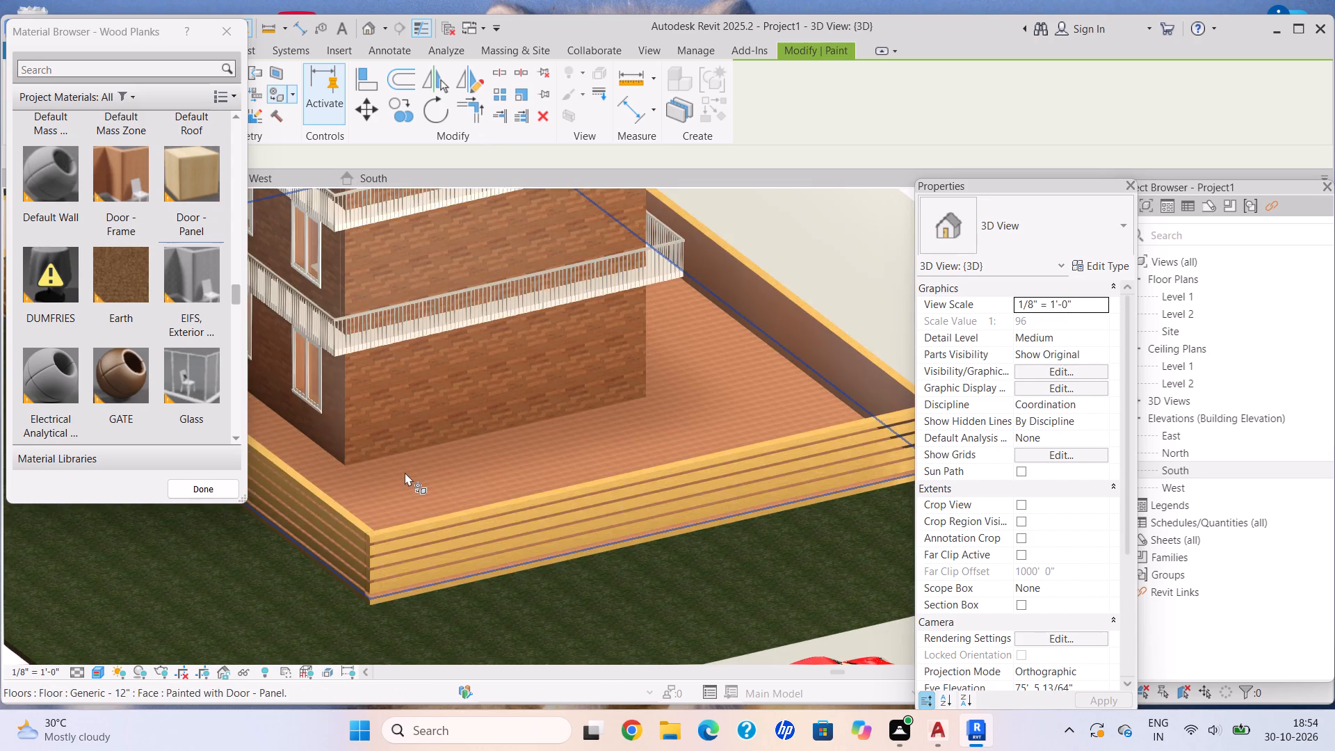
scroll(458, 423, "up", 5)
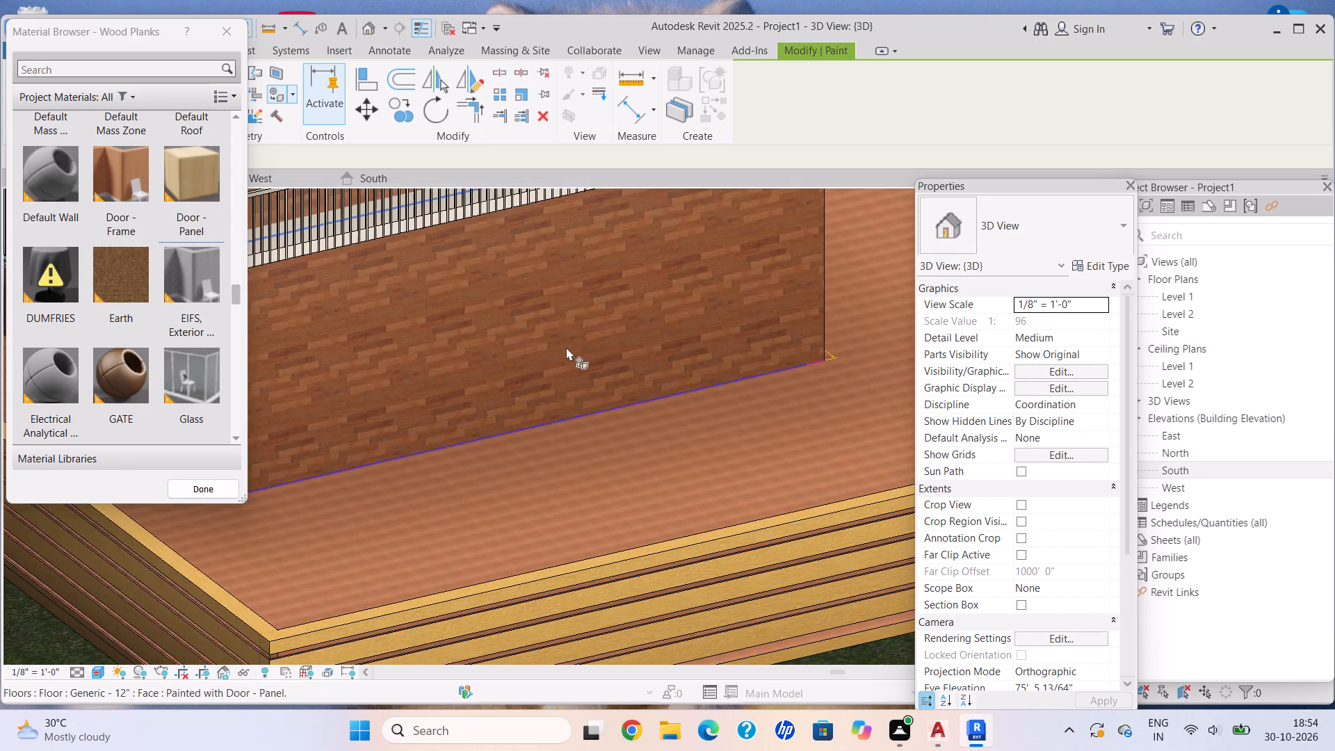
scroll(622, 323, "up", 1)
middle_click_drag(637, 405, 560, 428)
scroll(590, 427, "down", 2)
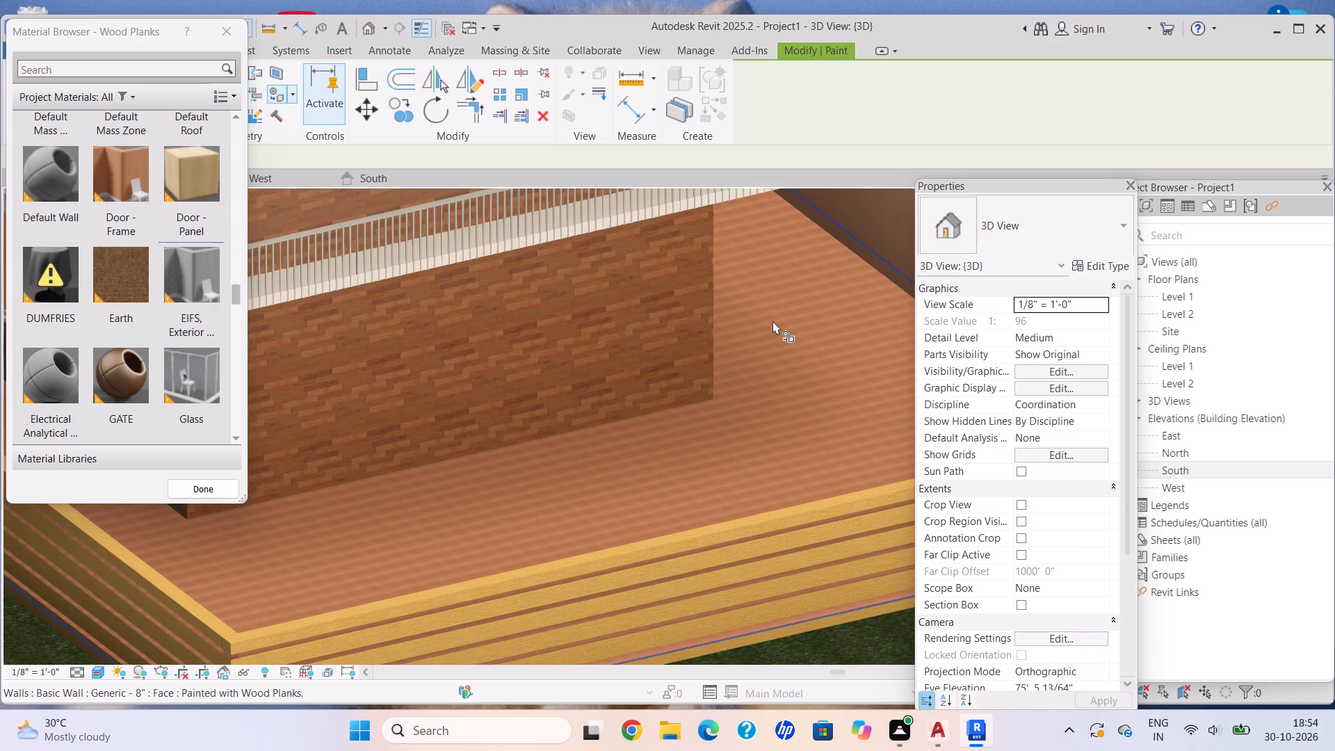
scroll(765, 315, "down", 1)
middle_click_drag(756, 314, 753, 324)
middle_click_drag(752, 332, 750, 350)
scroll(517, 369, "down", 2)
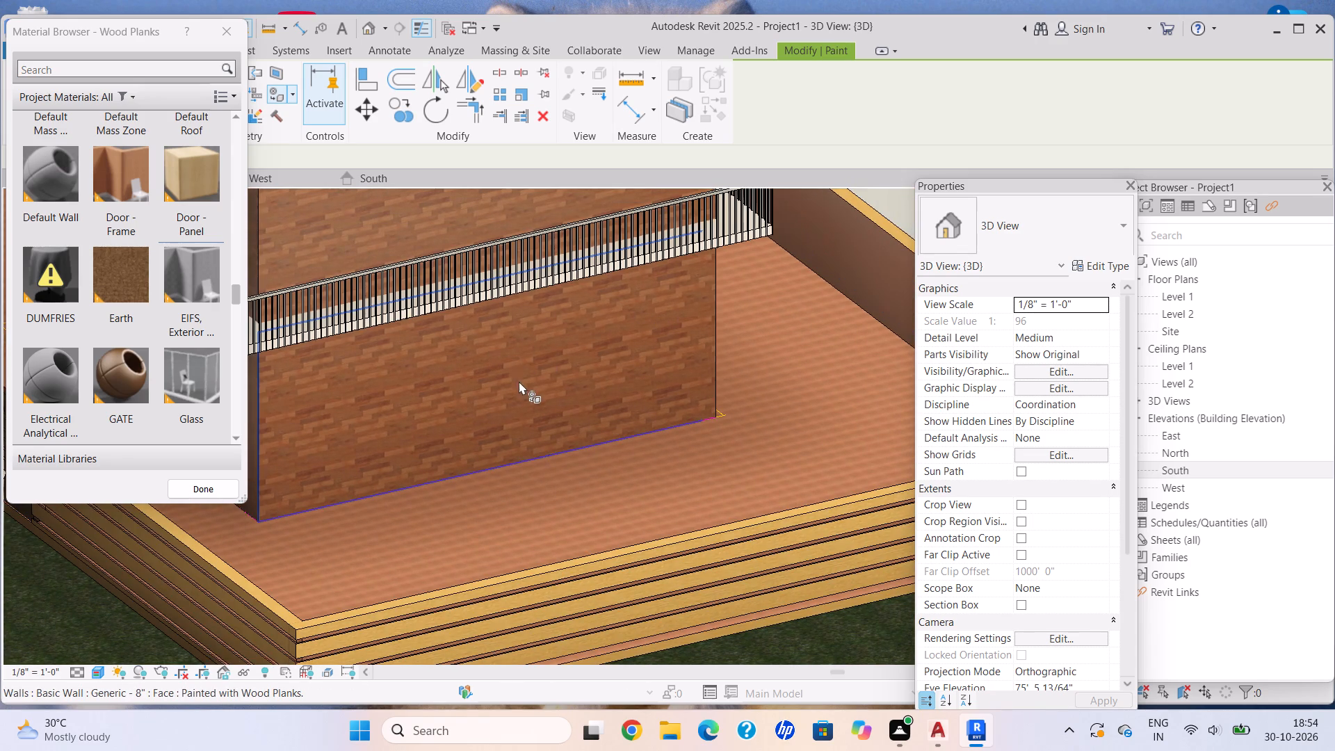
scroll(519, 381, "down", 3)
middle_click_drag(524, 385, 537, 405)
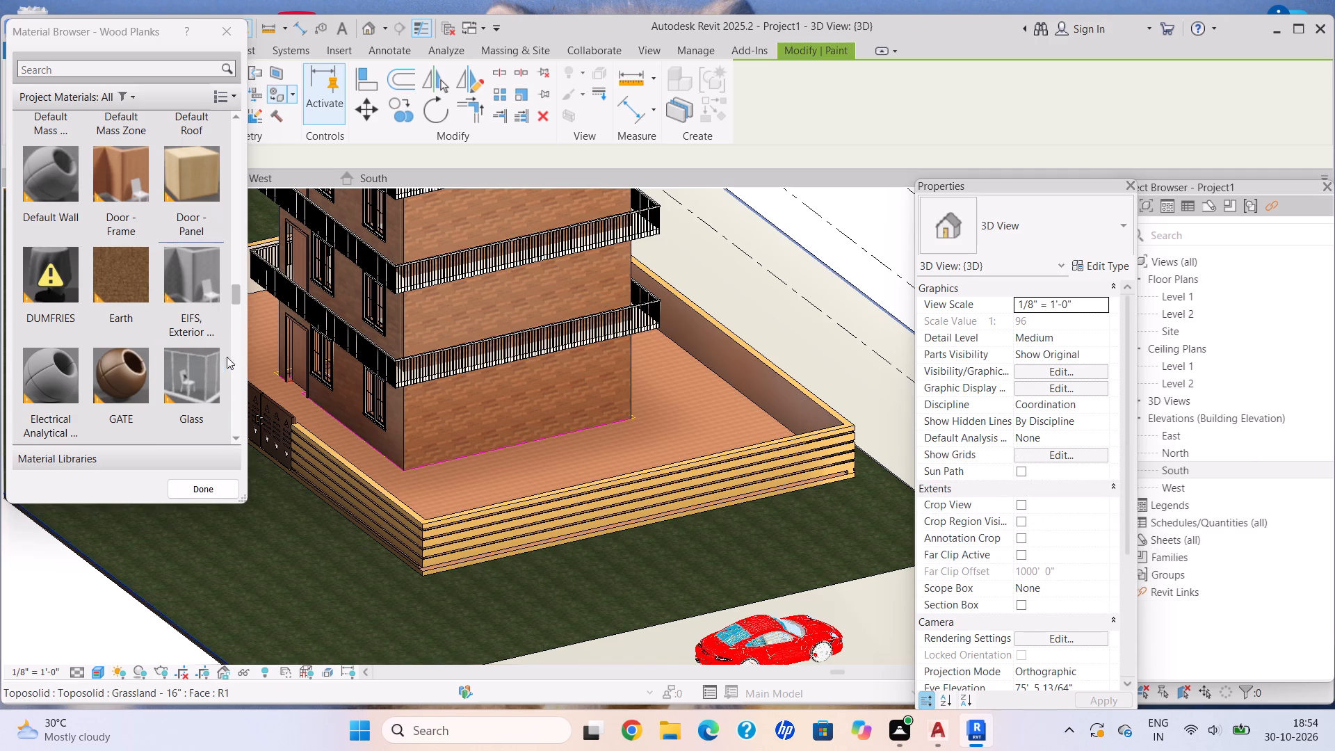
Choose Softwood, Lumber and paint the ground-floor face of the windowless side wall with it.
scroll(243, 241, "down", 7)
scroll(126, 318, "up", 5)
scroll(72, 357, "up", 1)
scroll(56, 344, "down", 6)
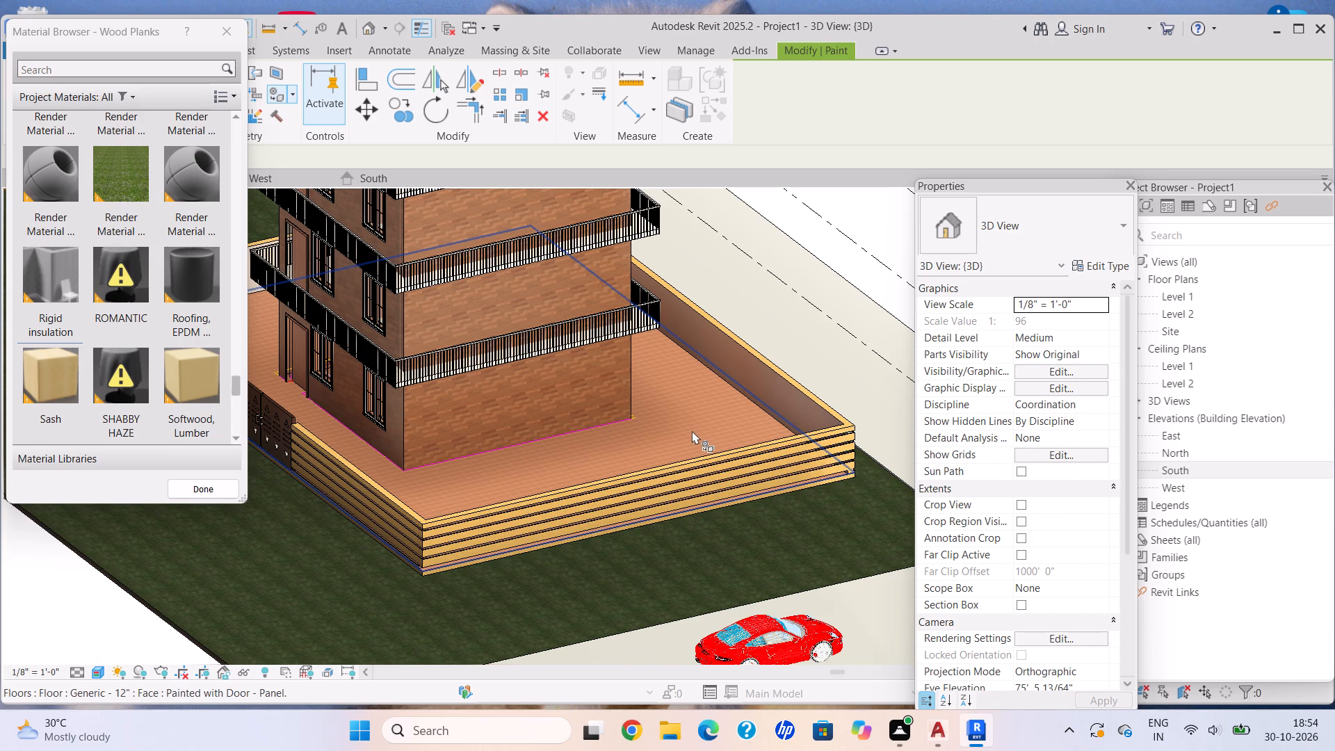
scroll(267, 385, "down", 5)
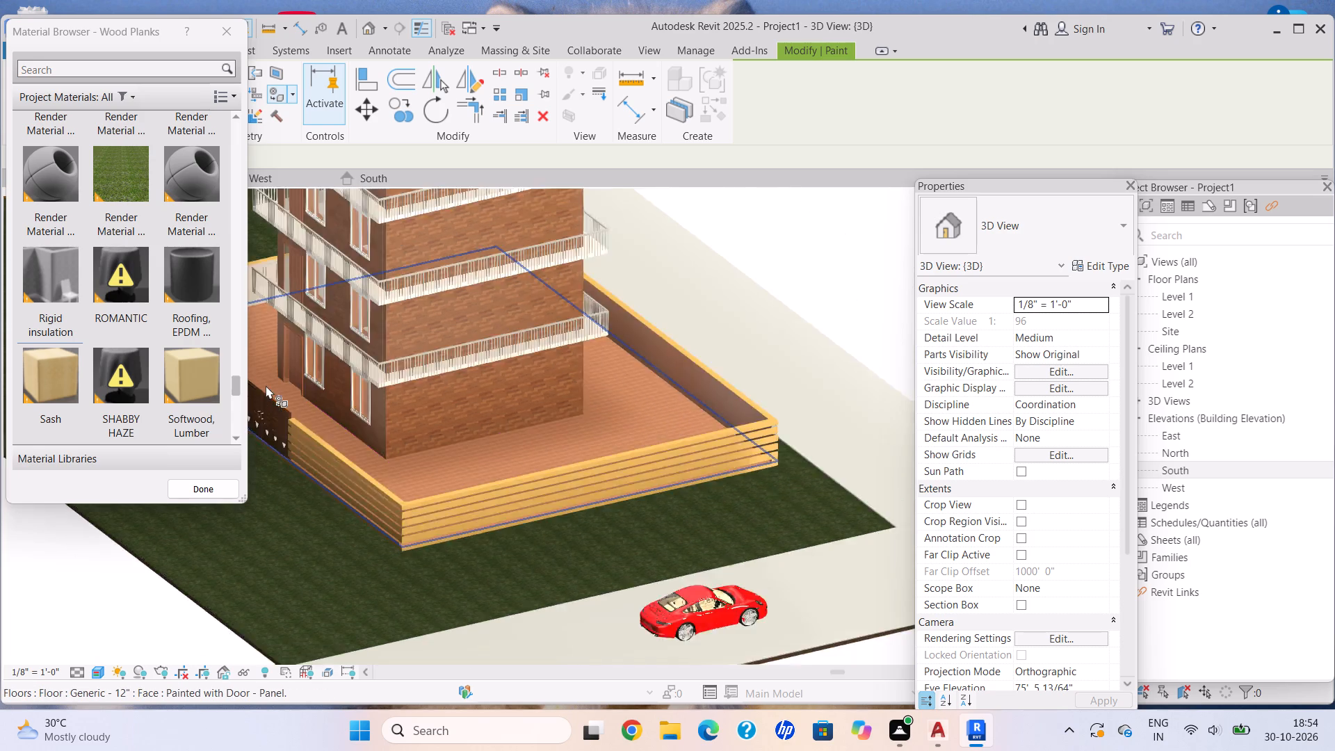
scroll(266, 385, "down", 1)
scroll(0, 380, "up", 3)
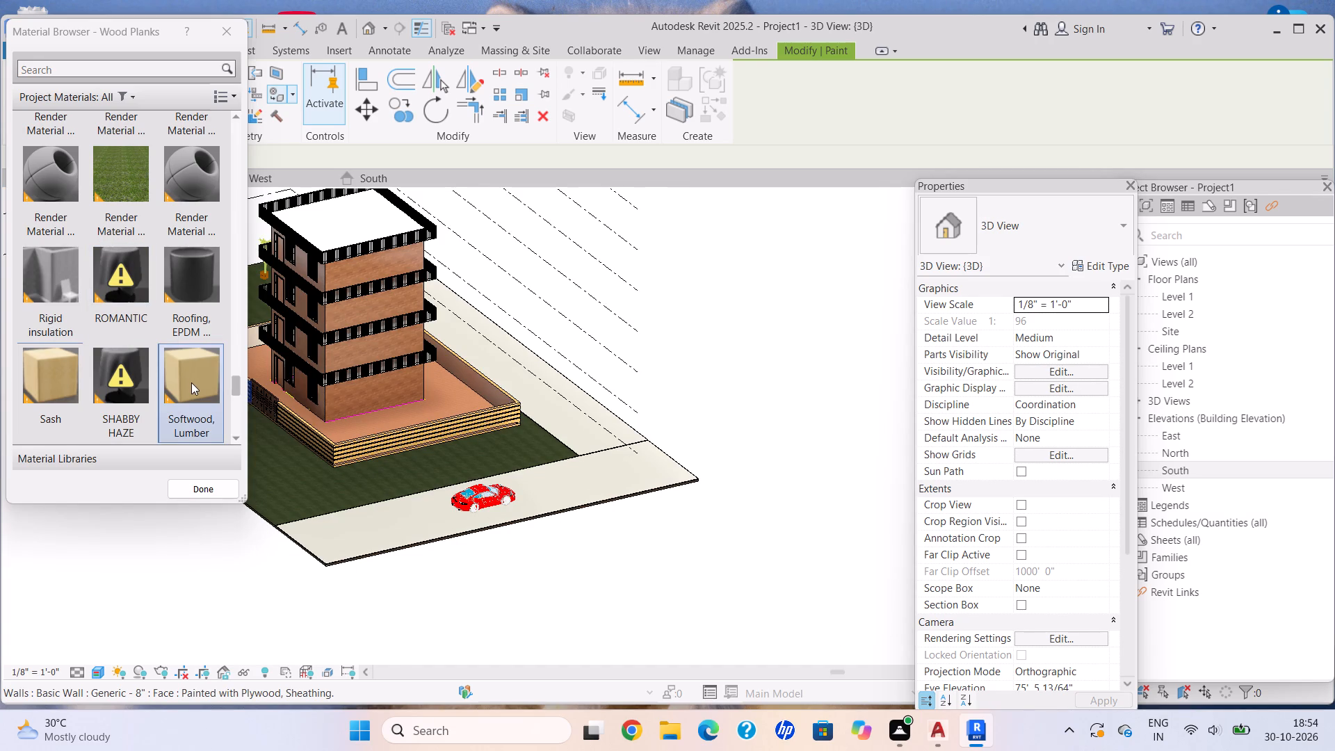
left_click(191, 383)
scroll(442, 403, "up", 12)
scroll(321, 364, "down", 1)
middle_click_drag(348, 381, 449, 449)
left_click(410, 444)
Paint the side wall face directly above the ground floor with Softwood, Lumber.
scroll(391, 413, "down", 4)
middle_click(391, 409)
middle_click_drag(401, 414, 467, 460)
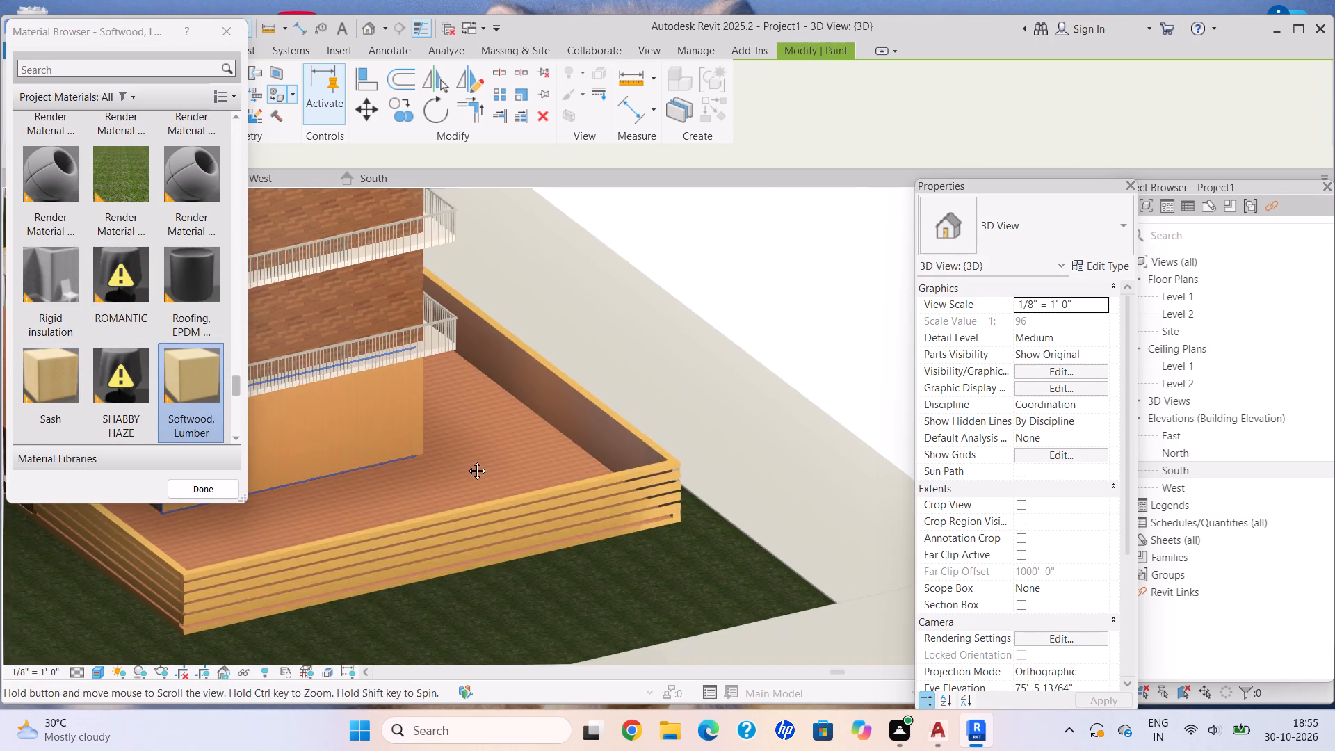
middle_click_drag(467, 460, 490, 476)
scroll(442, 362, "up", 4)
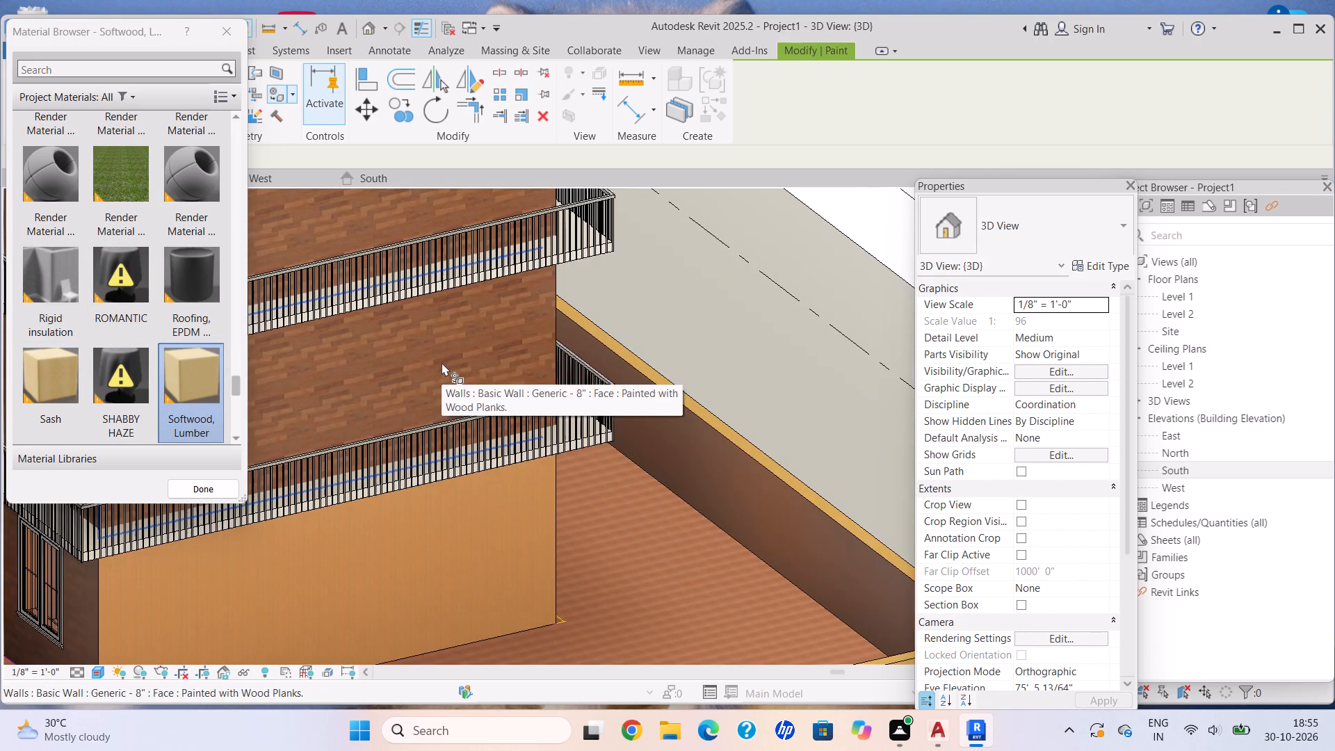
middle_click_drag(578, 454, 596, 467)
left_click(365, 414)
Paint the two upper storey faces of the windowless side wall with Softwood, Lumber.
scroll(413, 359, "down", 5)
middle_click_drag(435, 367, 520, 462)
middle_click_drag(522, 468, 524, 474)
scroll(400, 355, "up", 5)
left_click(442, 404)
scroll(447, 394, "down", 5)
middle_click_drag(453, 394, 460, 398)
middle_click_drag(469, 404, 516, 472)
scroll(467, 341, "up", 4)
left_click(478, 383)
scroll(485, 389, "down", 11)
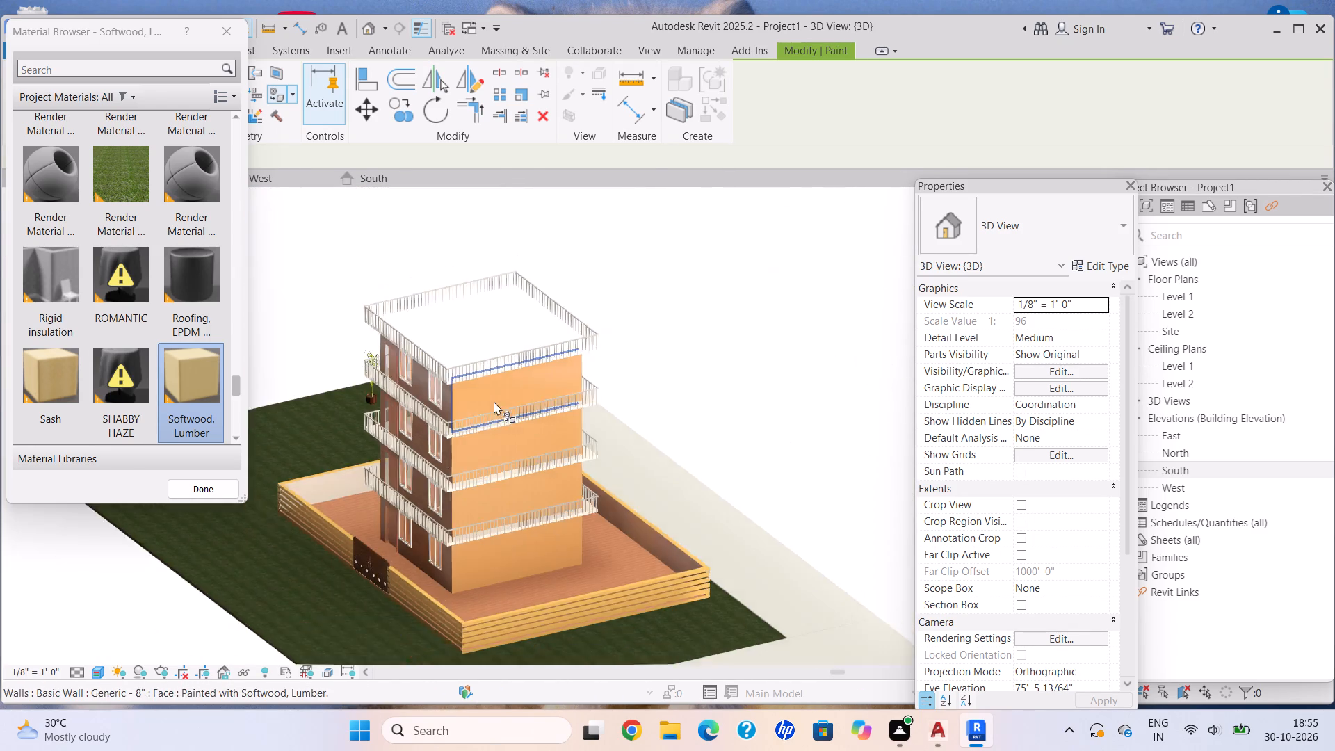
middle_click_drag(494, 403, 583, 371)
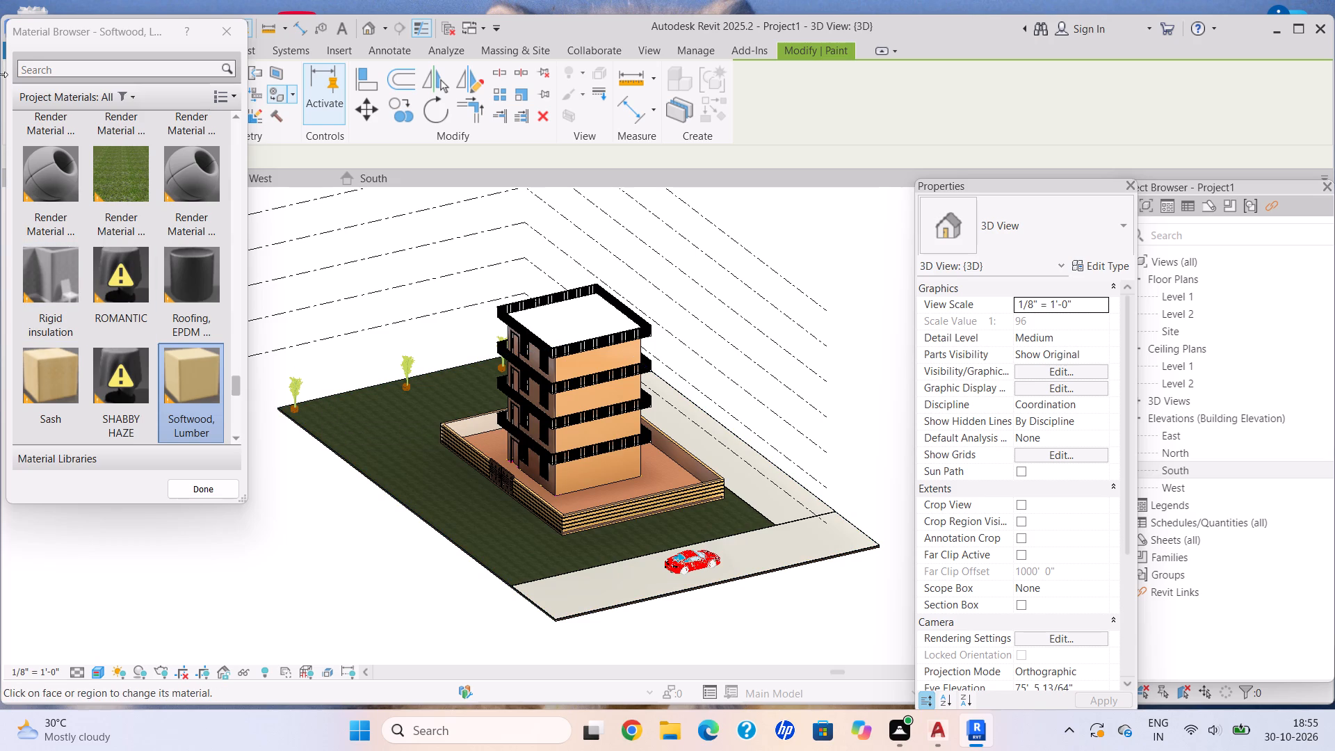
Choose Wood Planks and repaint the two lowest storey faces of the windowless side wall with it.
scroll(572, 460, "up", 10)
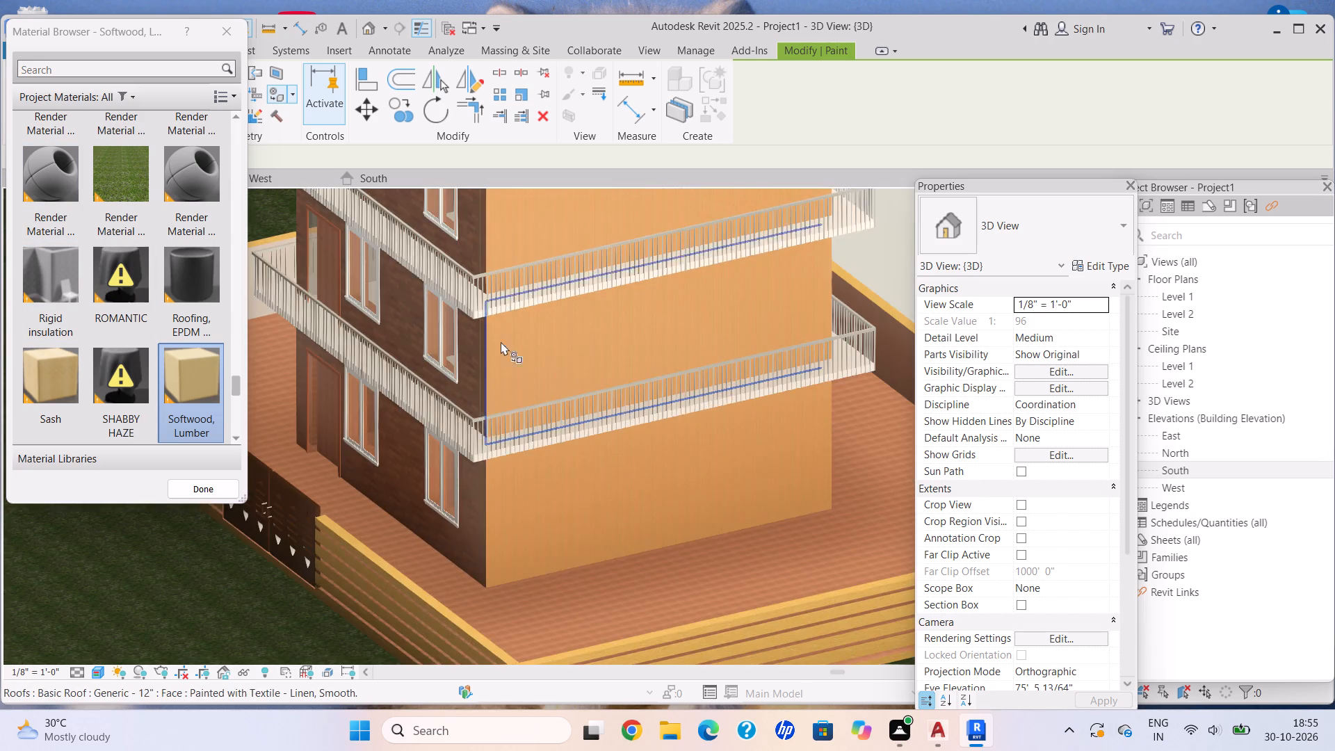
scroll(164, 339, "down", 8)
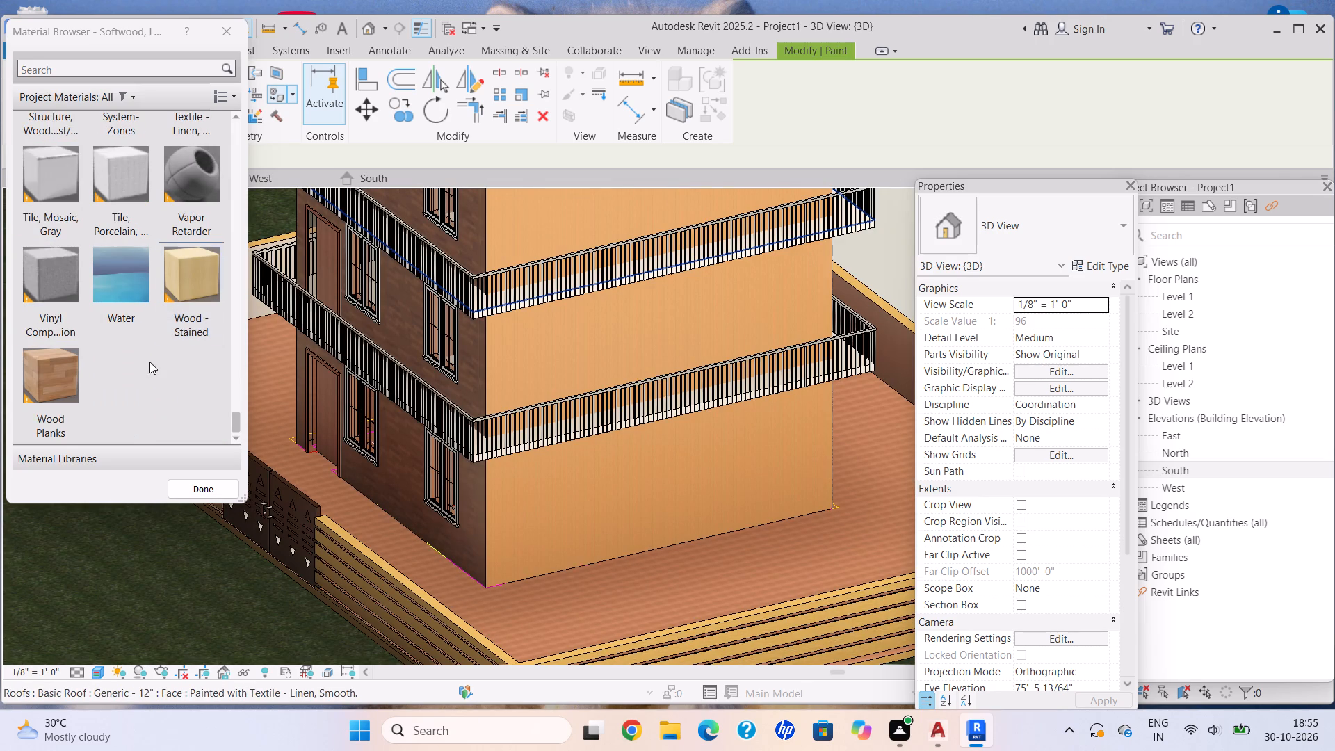
left_click(35, 387)
left_click_drag(744, 504, 750, 504)
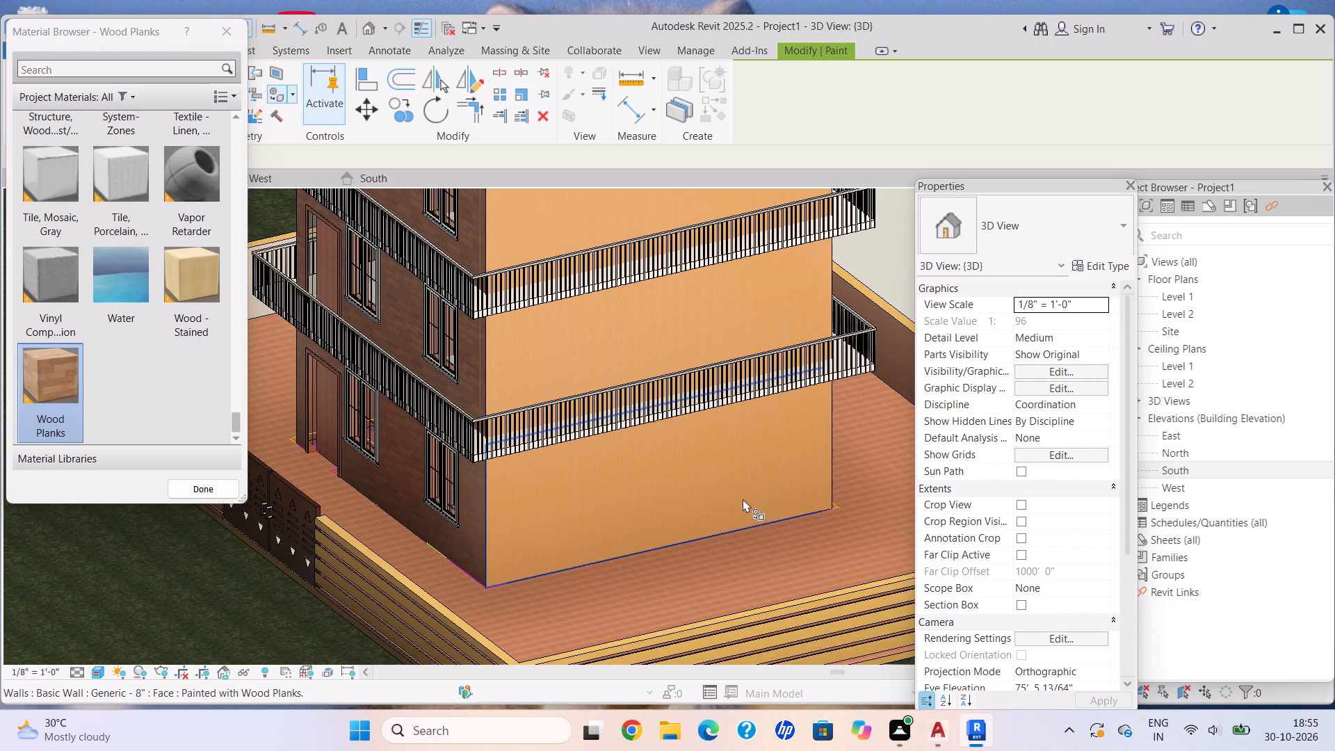
left_click(579, 353)
scroll(580, 350, "down", 1)
middle_click(580, 360)
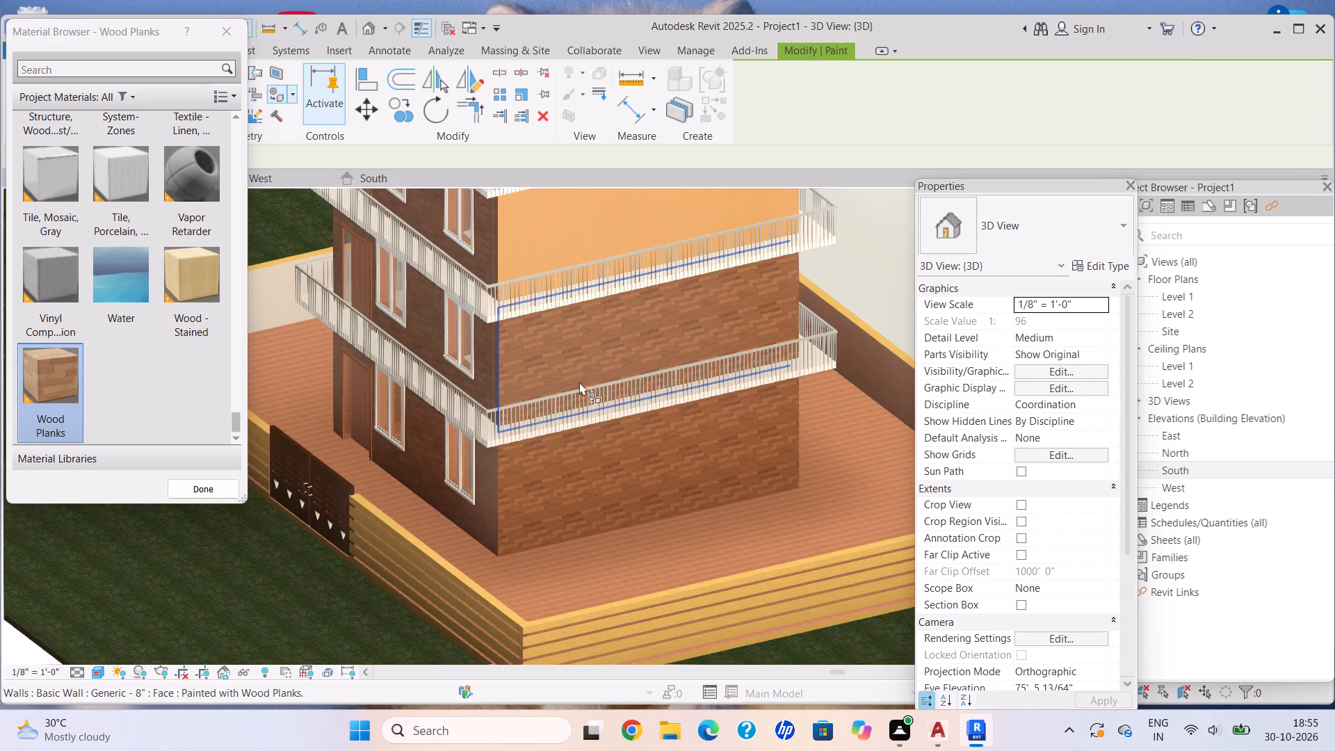
middle_click_drag(569, 417, 563, 448)
middle_click_drag(560, 456, 551, 485)
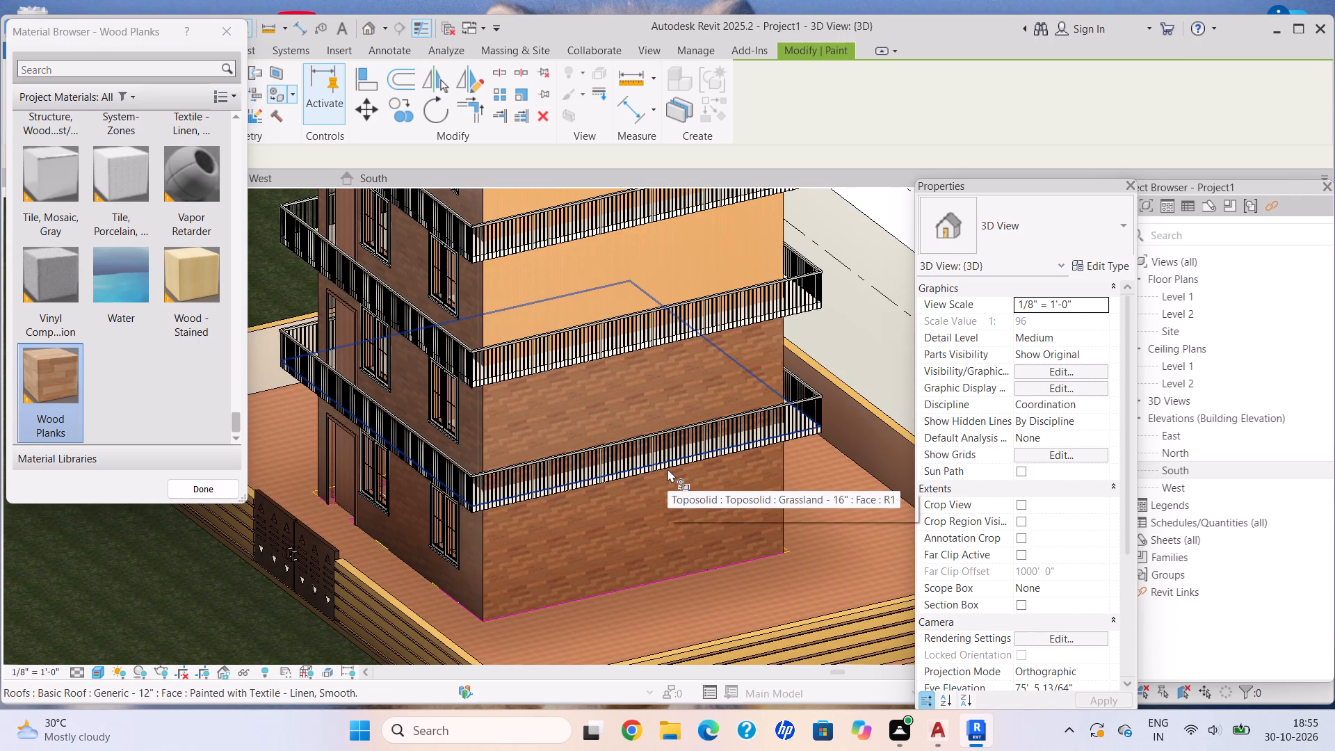
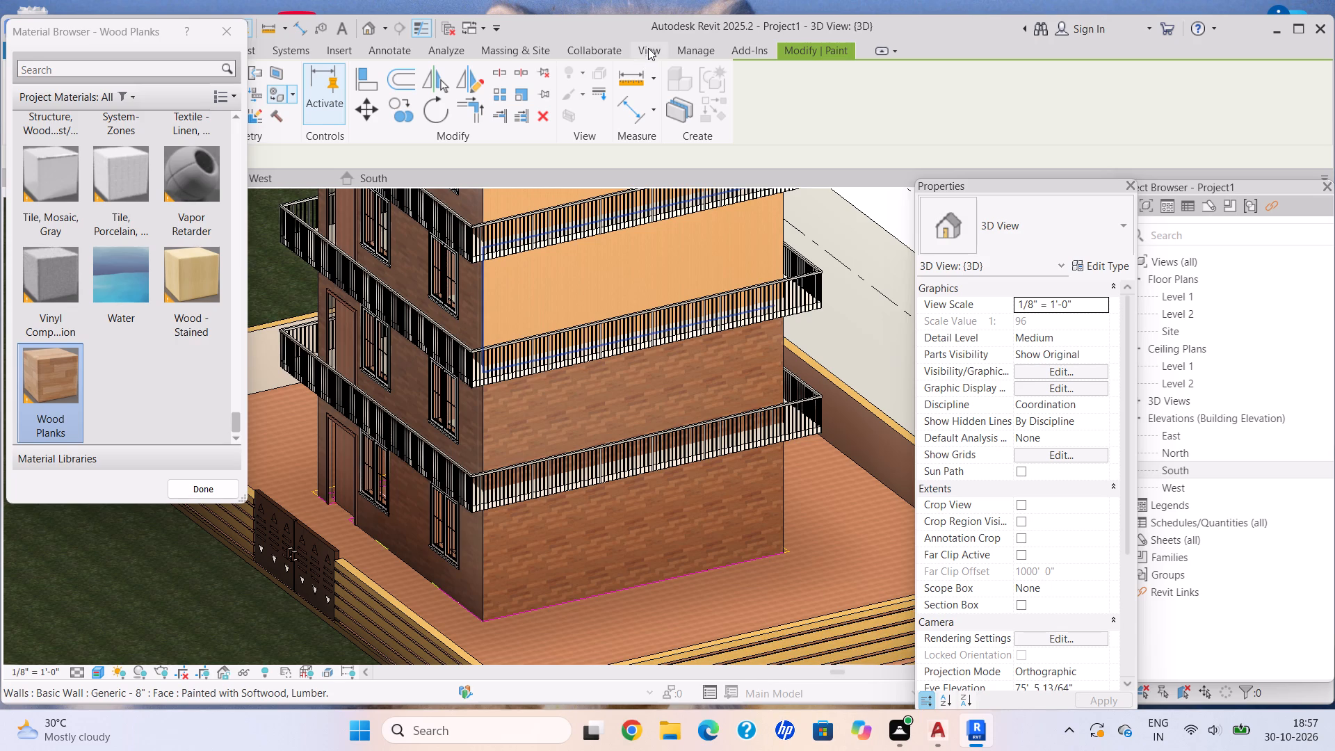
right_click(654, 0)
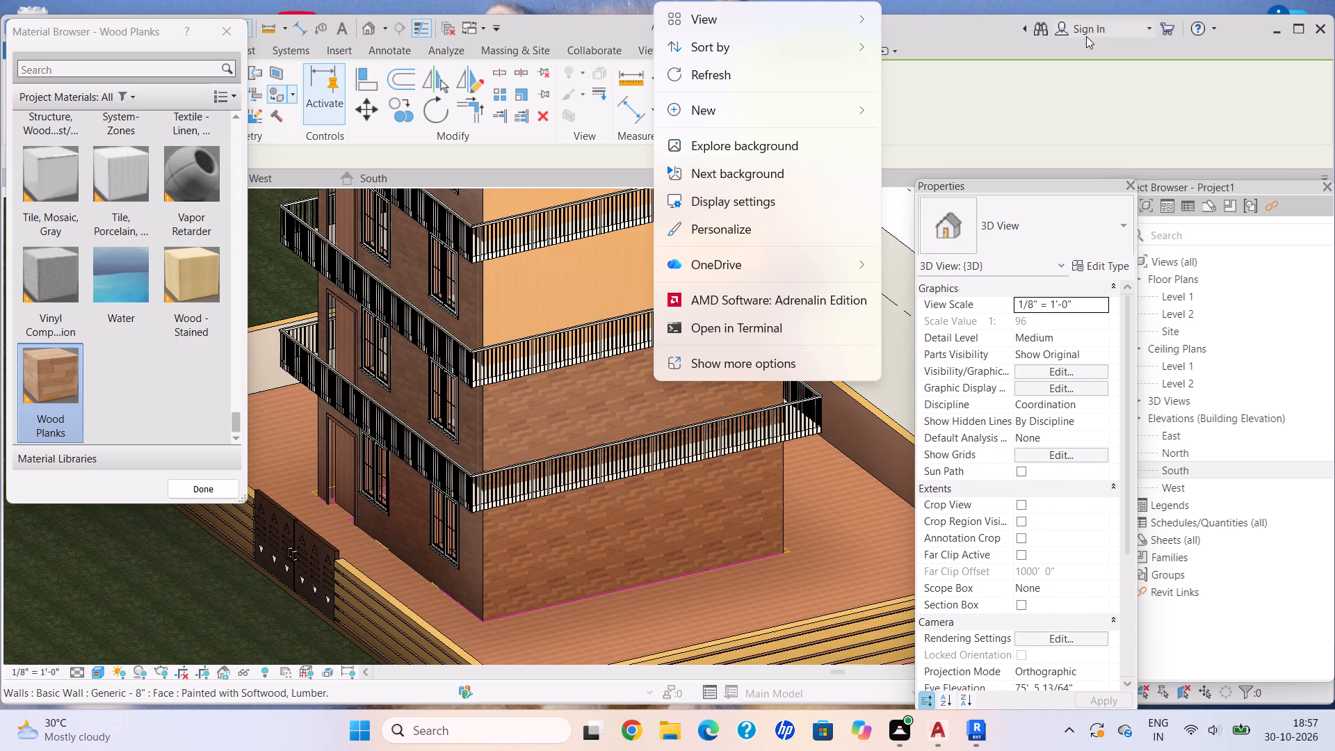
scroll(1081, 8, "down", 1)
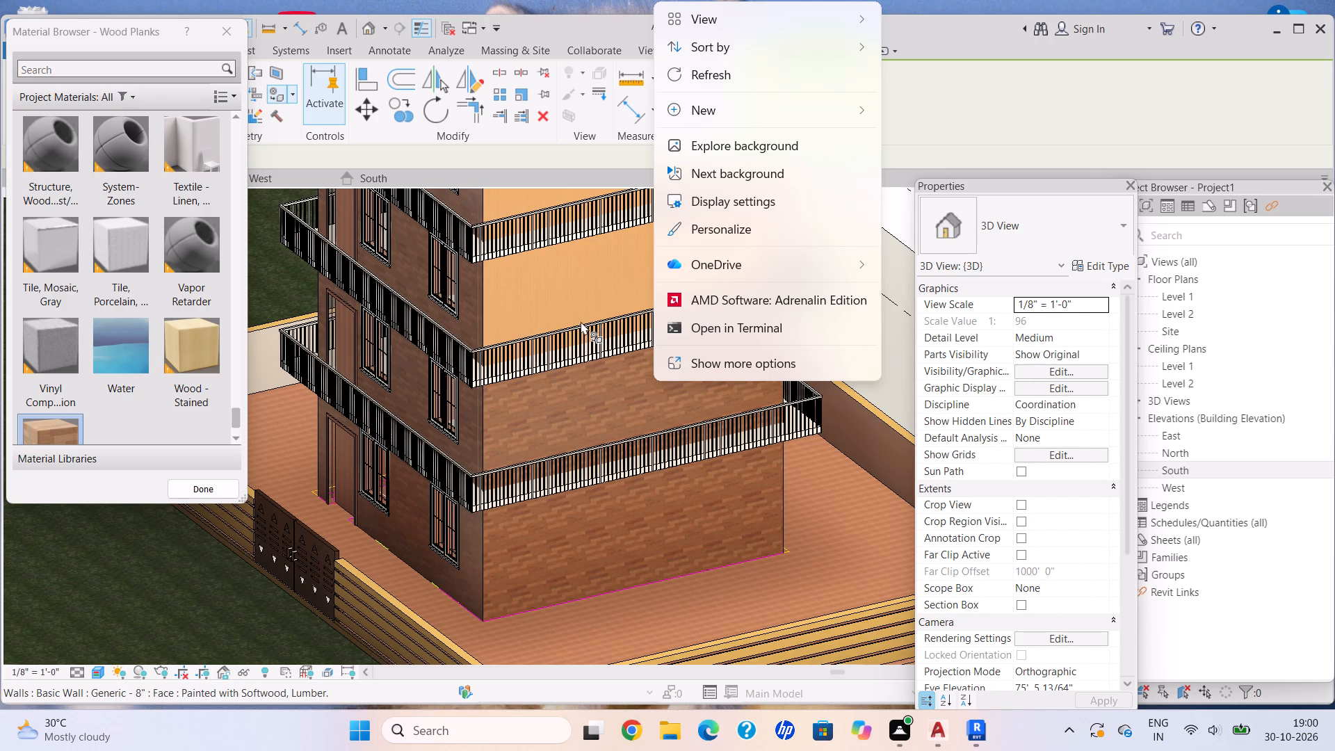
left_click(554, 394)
Repaint the two upper storey faces of the windowless side wall with Wood Planks.
scroll(104, 349, "down", 1)
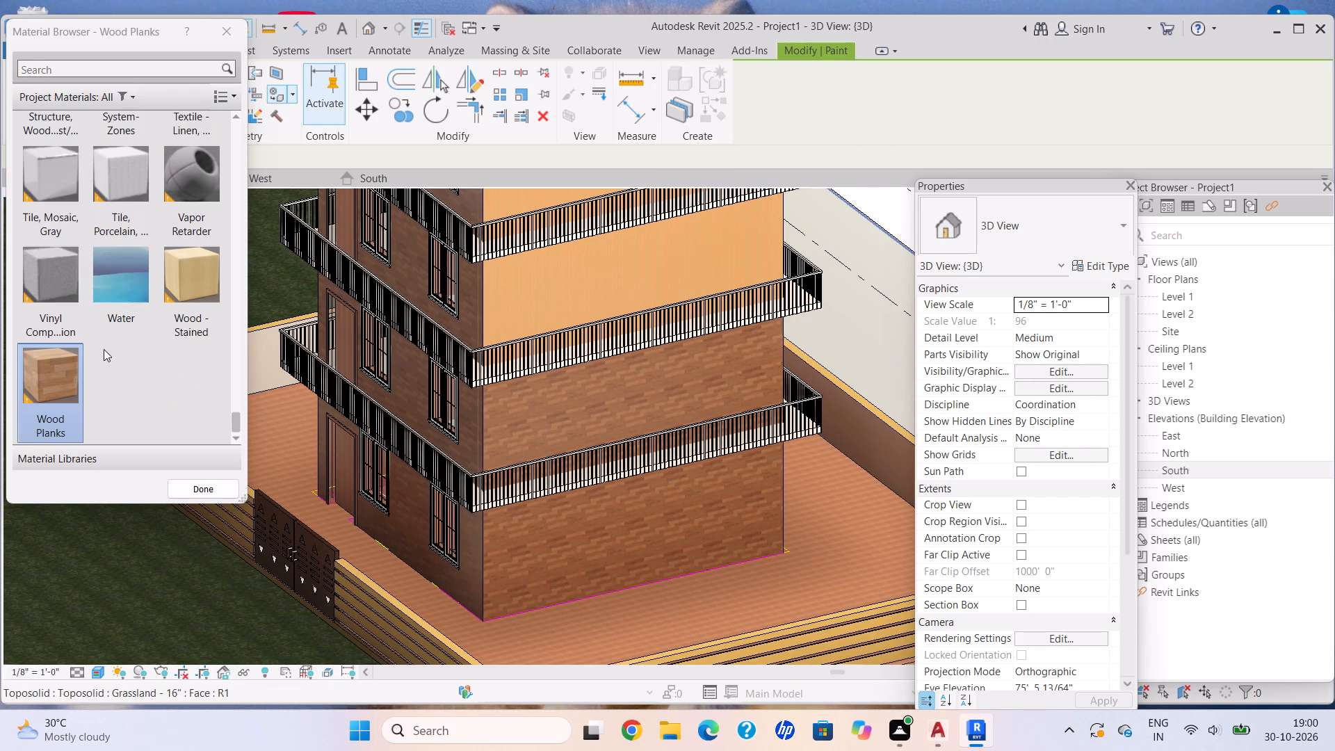
scroll(104, 349, "down", 1)
left_click(50, 364)
left_click(540, 284)
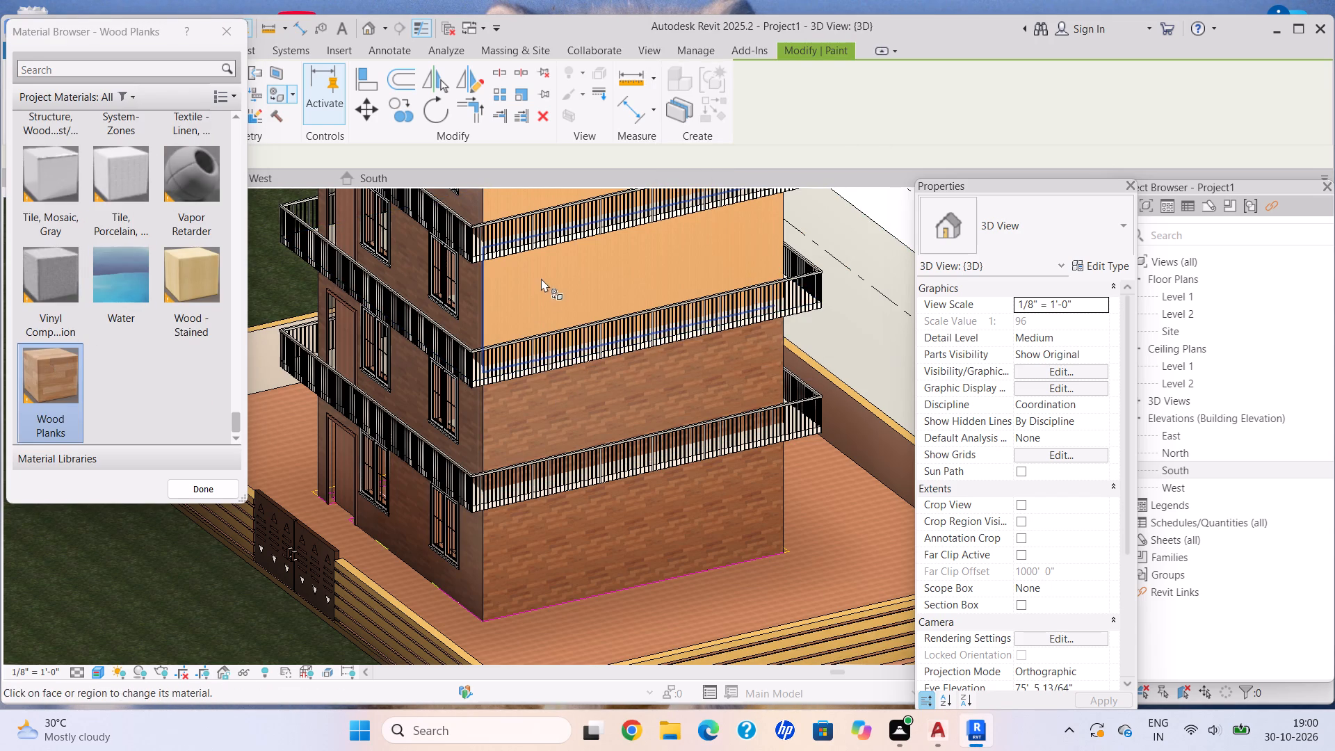
scroll(541, 277, "down", 1)
middle_click_drag(541, 277, 566, 401)
scroll(566, 401, "up", 5)
left_click(556, 304)
scroll(516, 373, "down", 8)
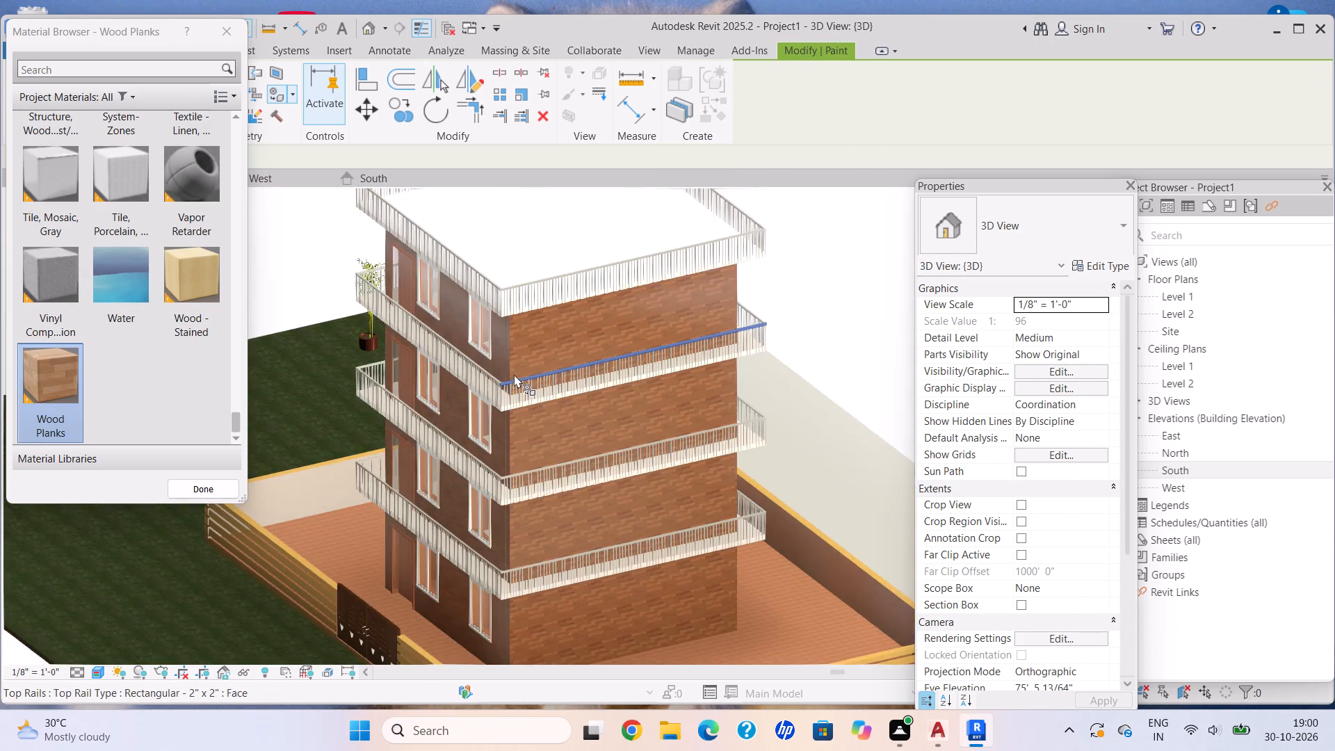
Examine the balcony railings and slab edges at the corner between the windowed front and the side wall, and end painting.
middle_click_drag(514, 373, 639, 284)
scroll(599, 388, "up", 6)
scroll(736, 320, "up", 1)
middle_click(695, 305)
middle_click_drag(669, 308, 653, 310)
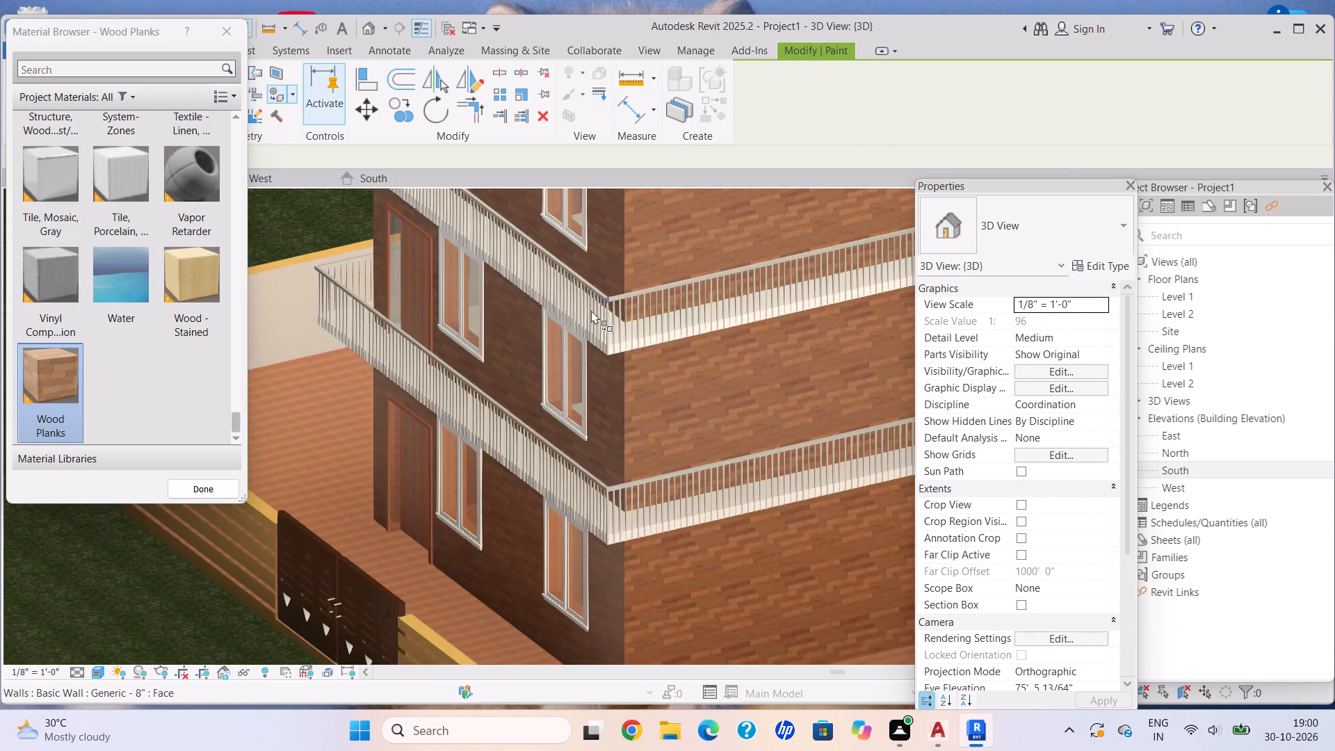
scroll(737, 401, "up", 1)
scroll(630, 323, "up", 1)
middle_click_drag(622, 321, 597, 314)
middle_click_drag(517, 292, 446, 271)
scroll(439, 268, "up", 1)
scroll(478, 328, "down", 1)
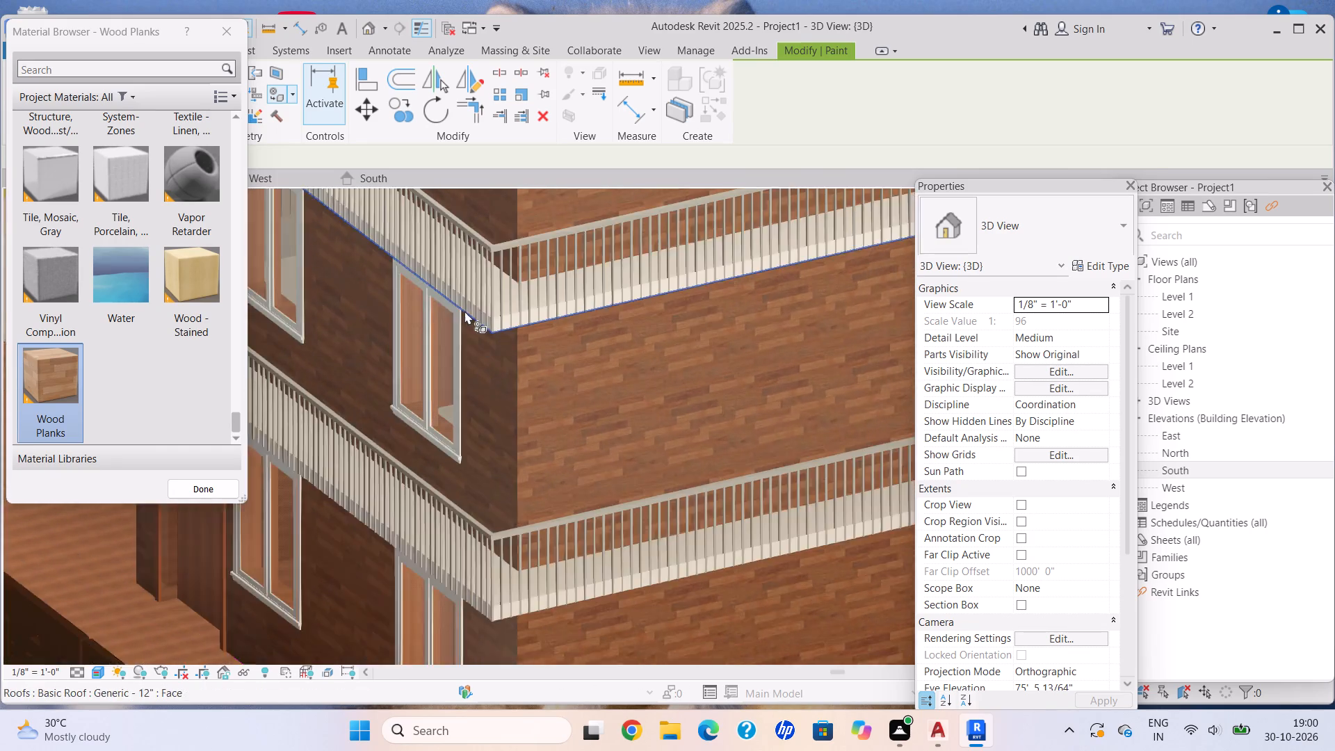
scroll(464, 311, "down", 1)
middle_click_drag(464, 309, 407, 283)
scroll(417, 459, "up", 7)
scroll(430, 454, "down", 8)
middle_click_drag(449, 401, 457, 388)
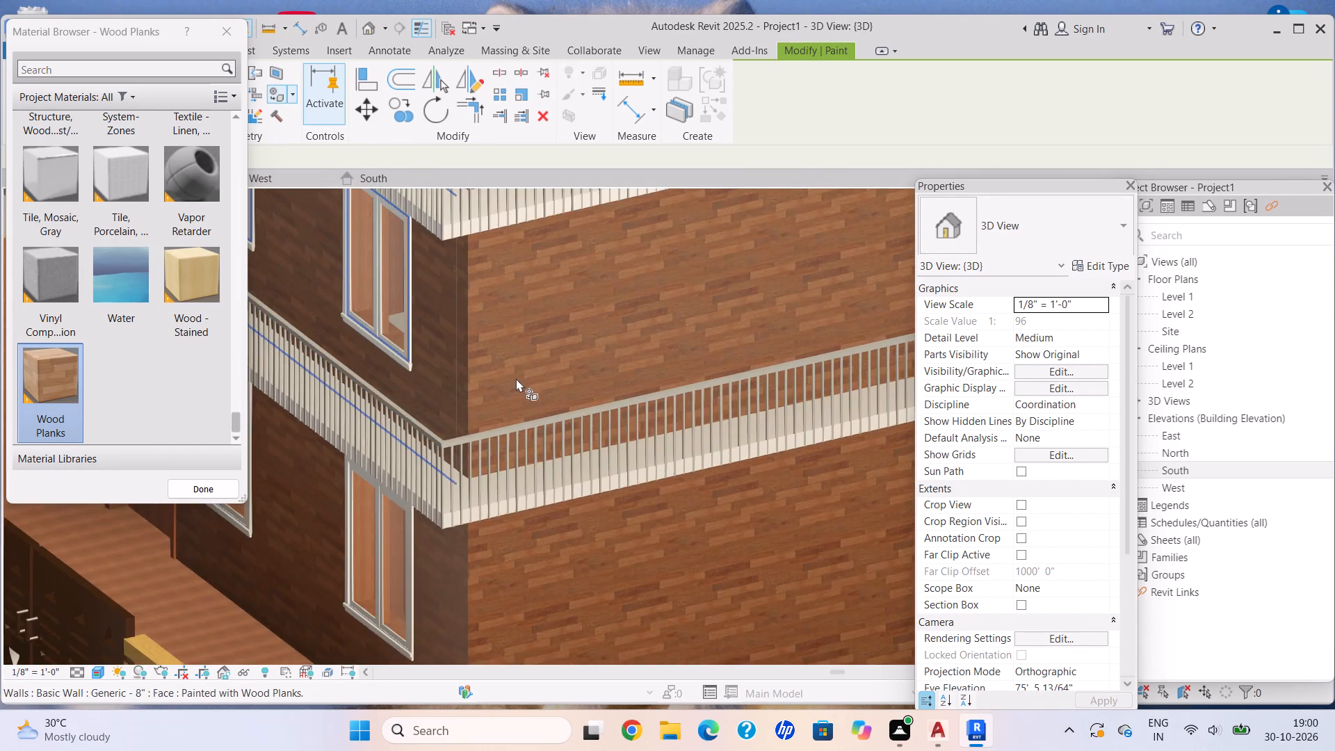
key("Escape")
Align the base of the Level 2 balcony railing with the top edge of its slab at the building corner.
left_click(522, 411)
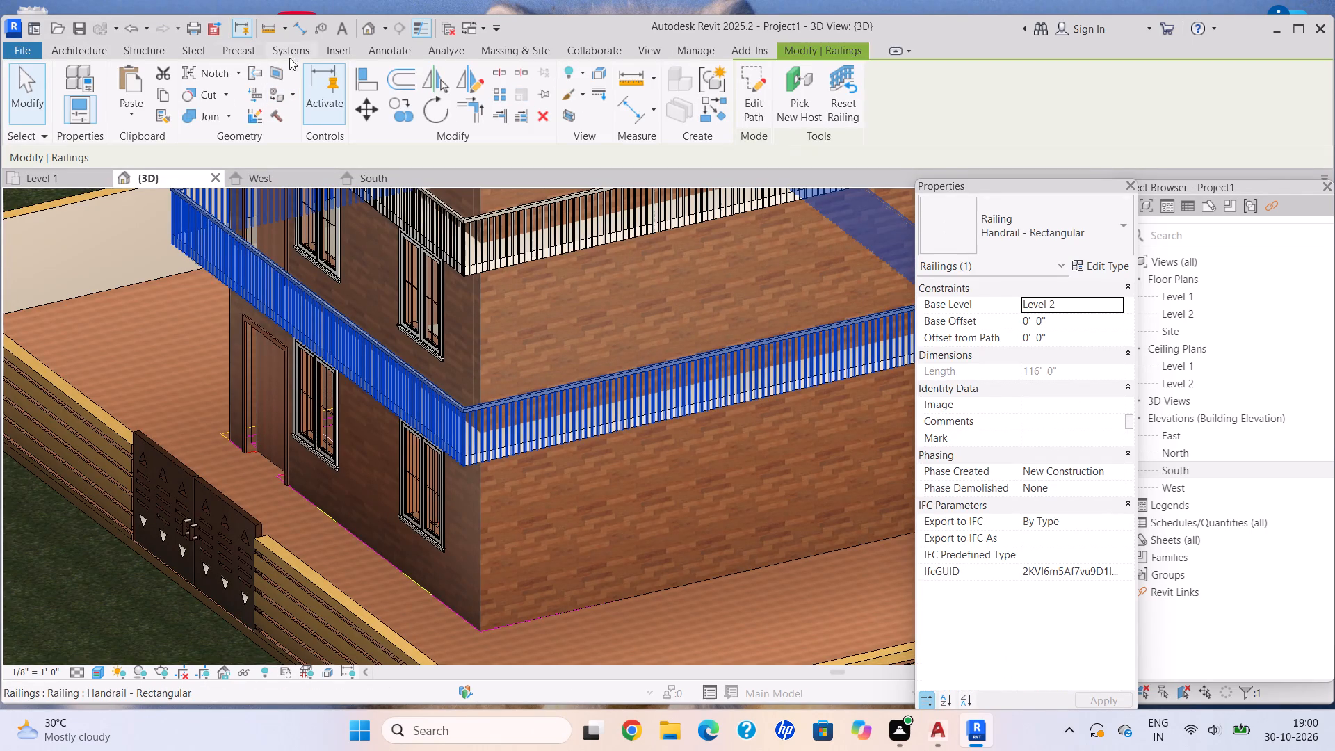
left_click(362, 84)
scroll(458, 470, "up", 6)
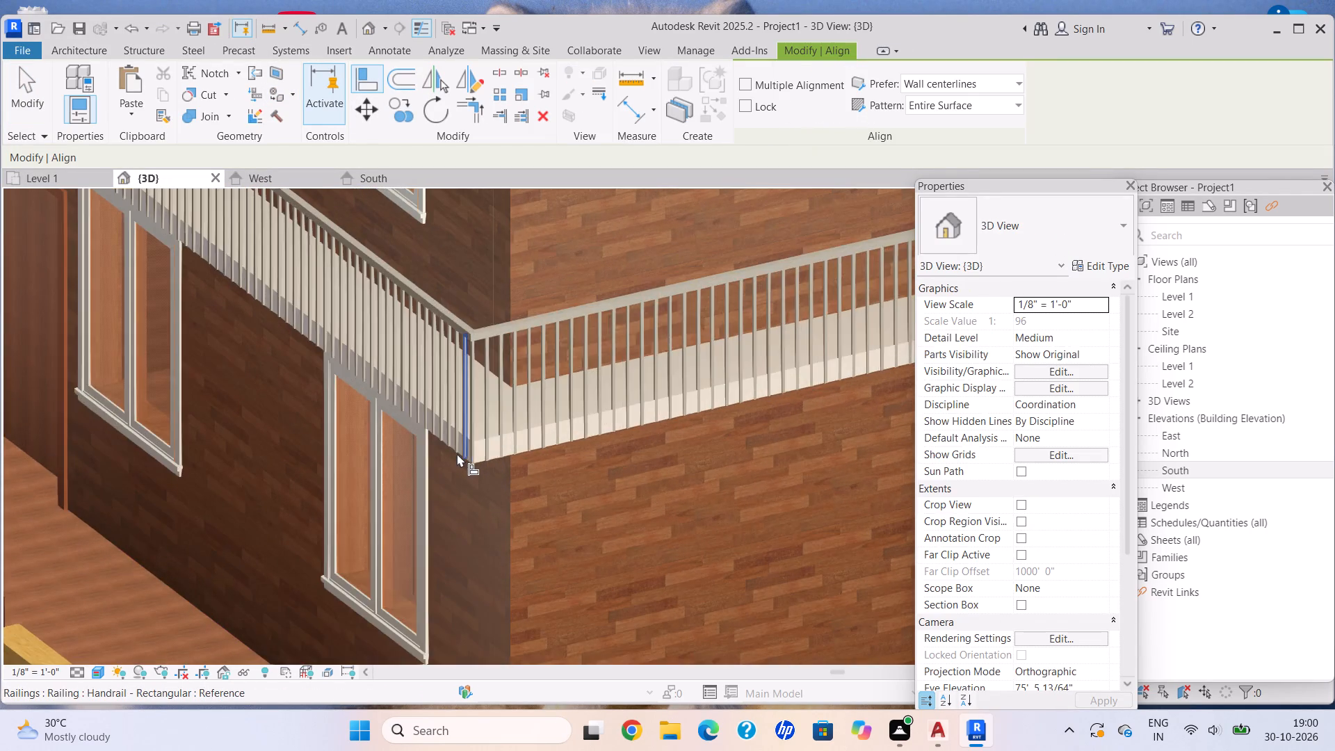
scroll(469, 452, "up", 6)
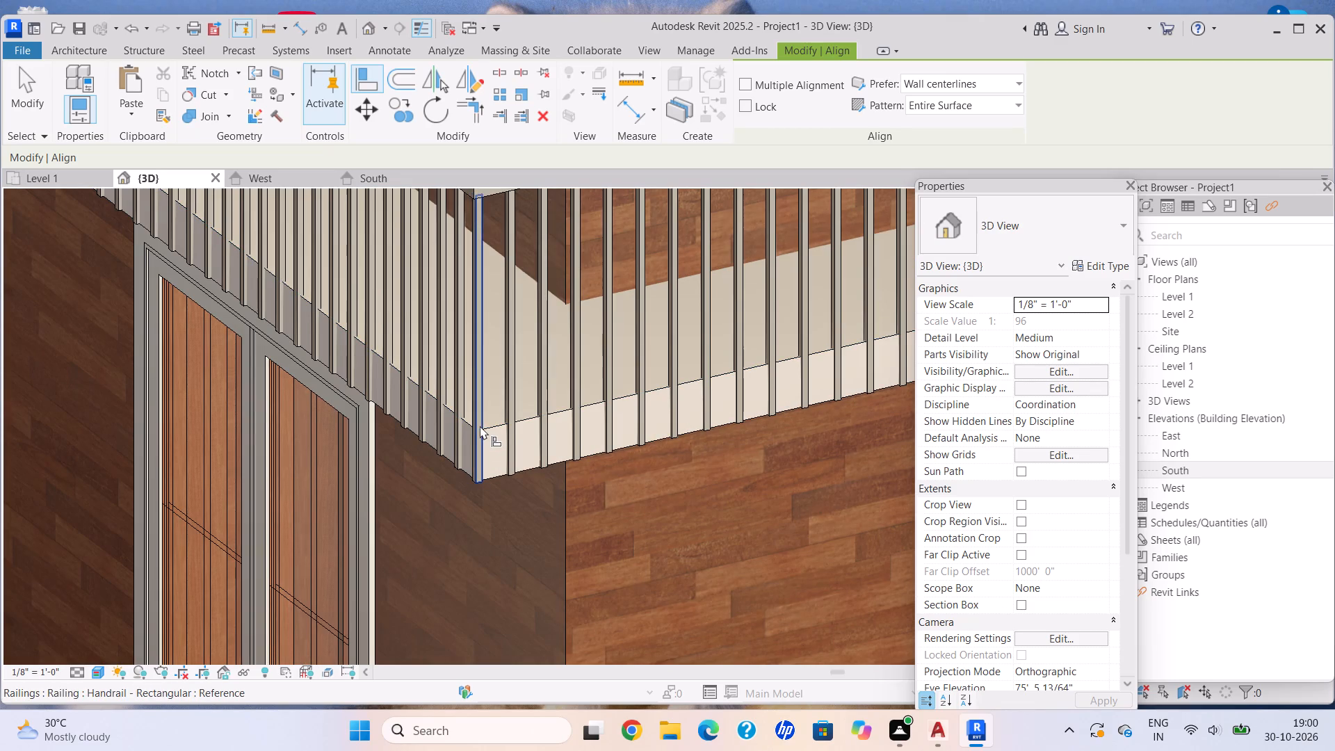
left_click(483, 428)
left_click(474, 483)
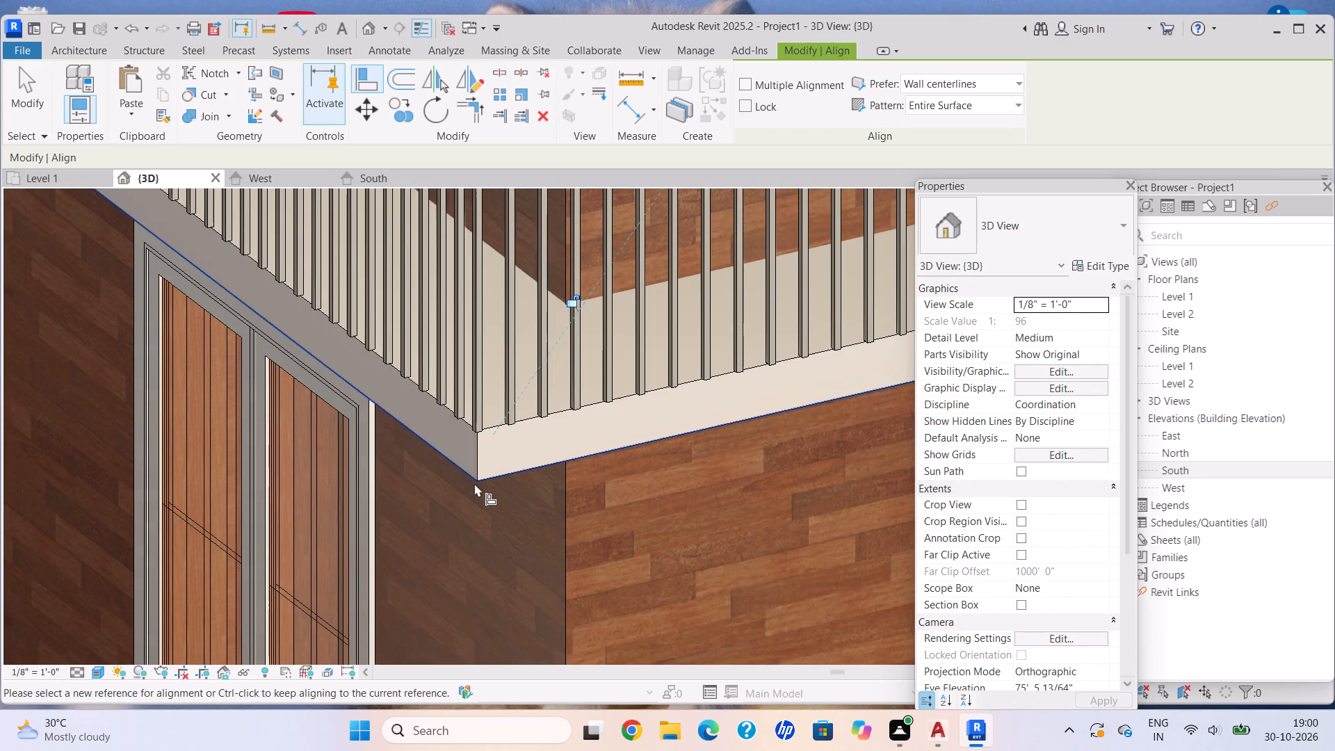
key("Escape")
scroll(483, 442, "down", 15)
middle_click_drag(437, 406, 432, 430)
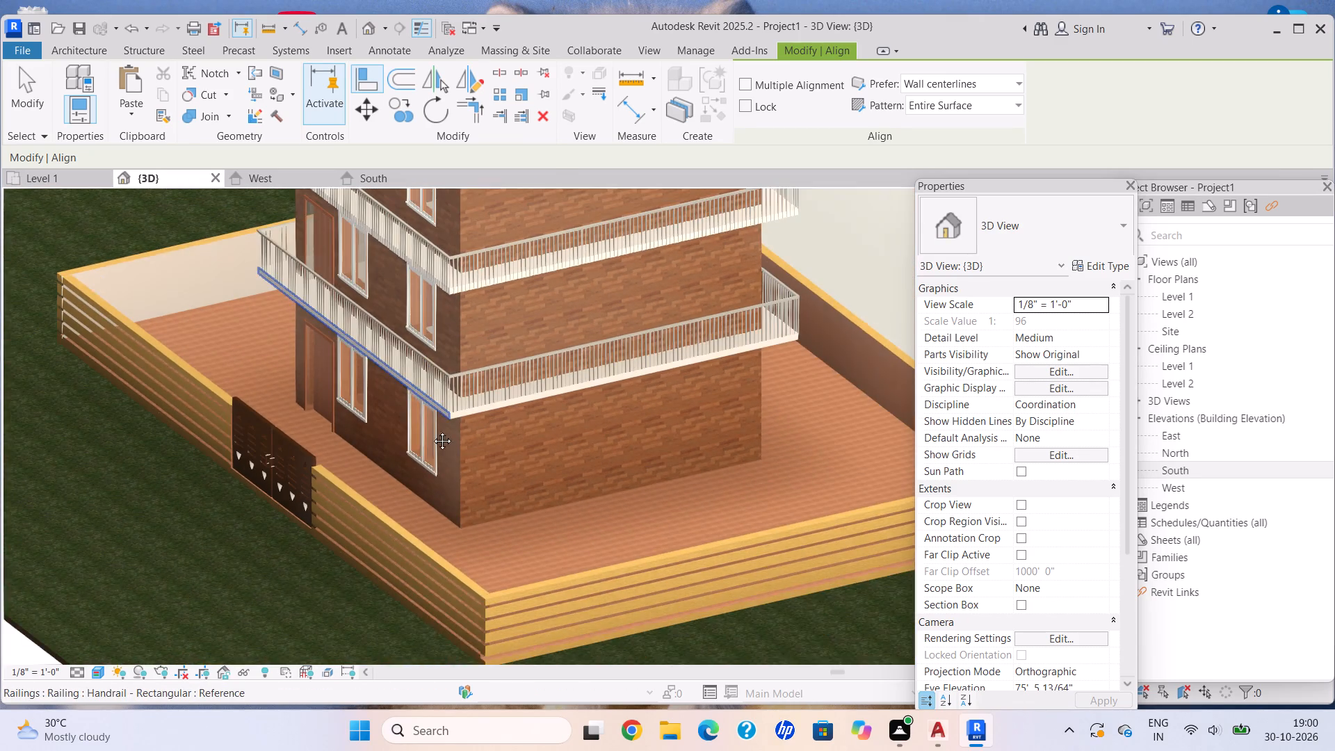
middle_click_drag(432, 430, 425, 435)
key("Escape")
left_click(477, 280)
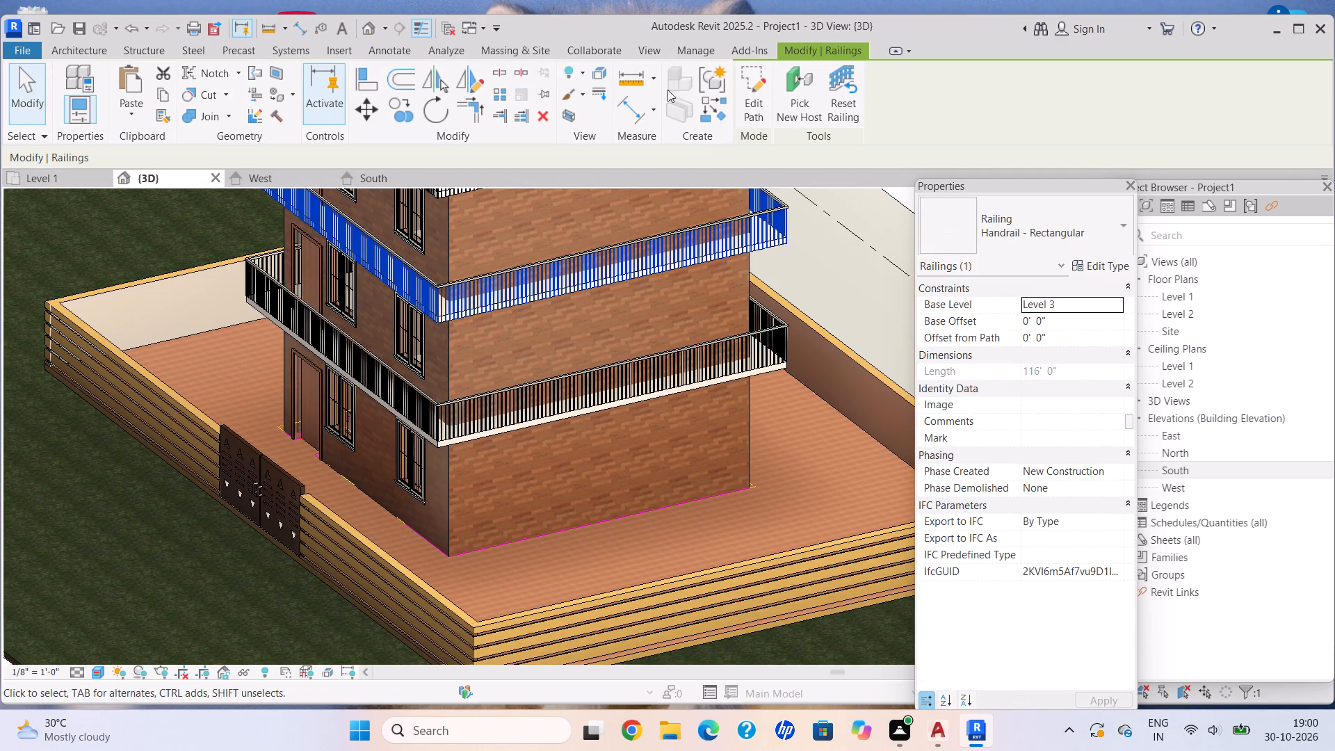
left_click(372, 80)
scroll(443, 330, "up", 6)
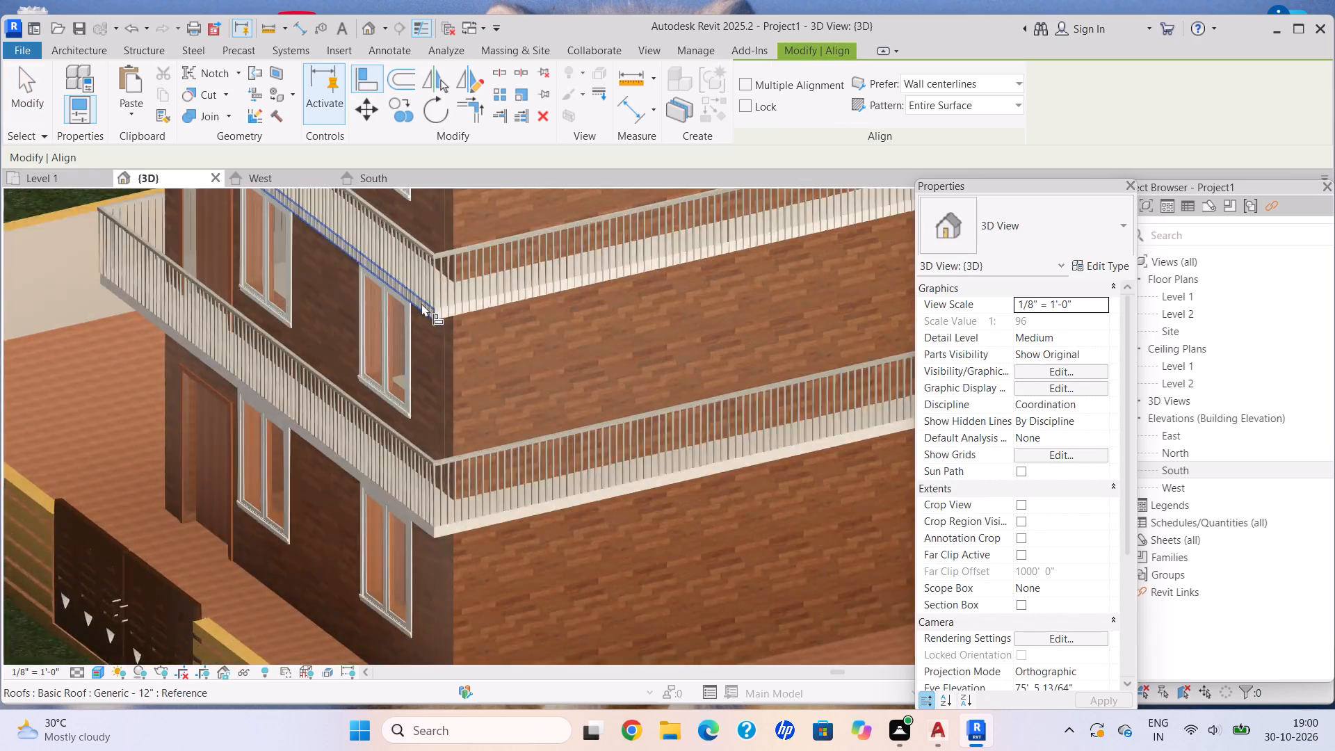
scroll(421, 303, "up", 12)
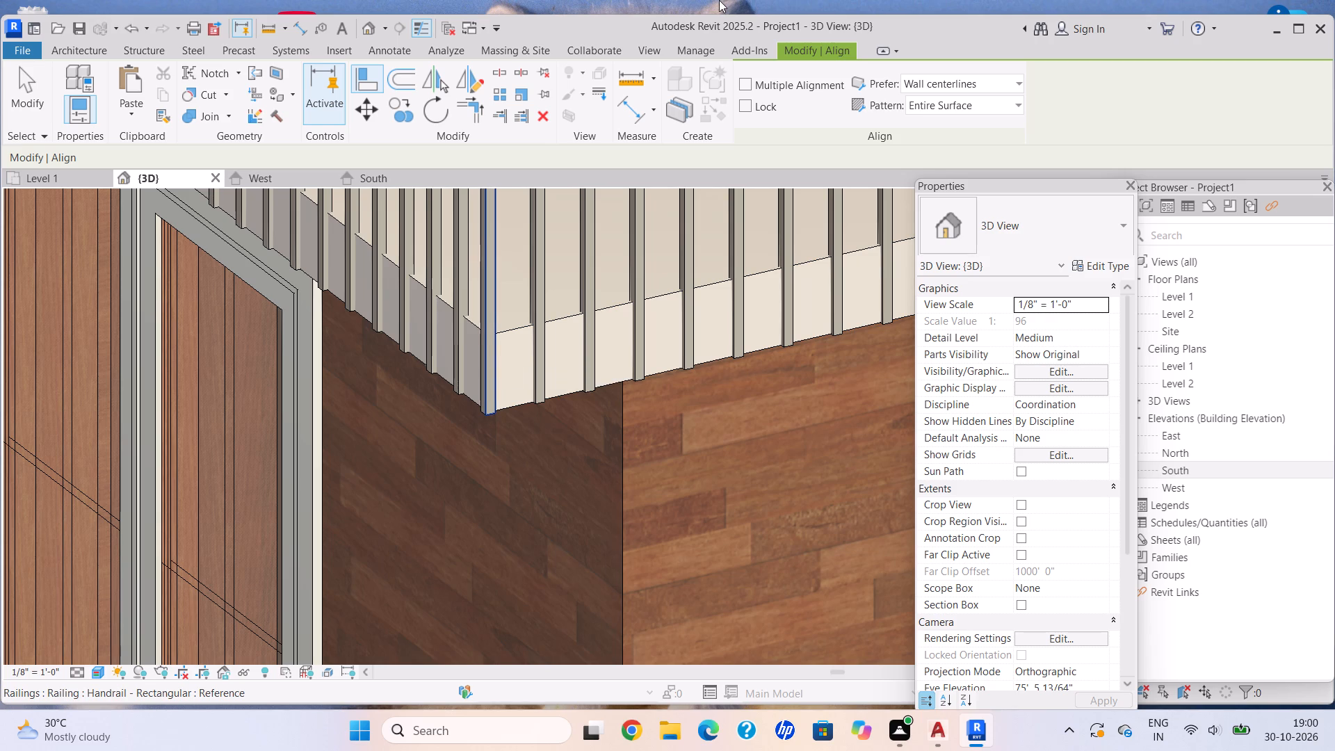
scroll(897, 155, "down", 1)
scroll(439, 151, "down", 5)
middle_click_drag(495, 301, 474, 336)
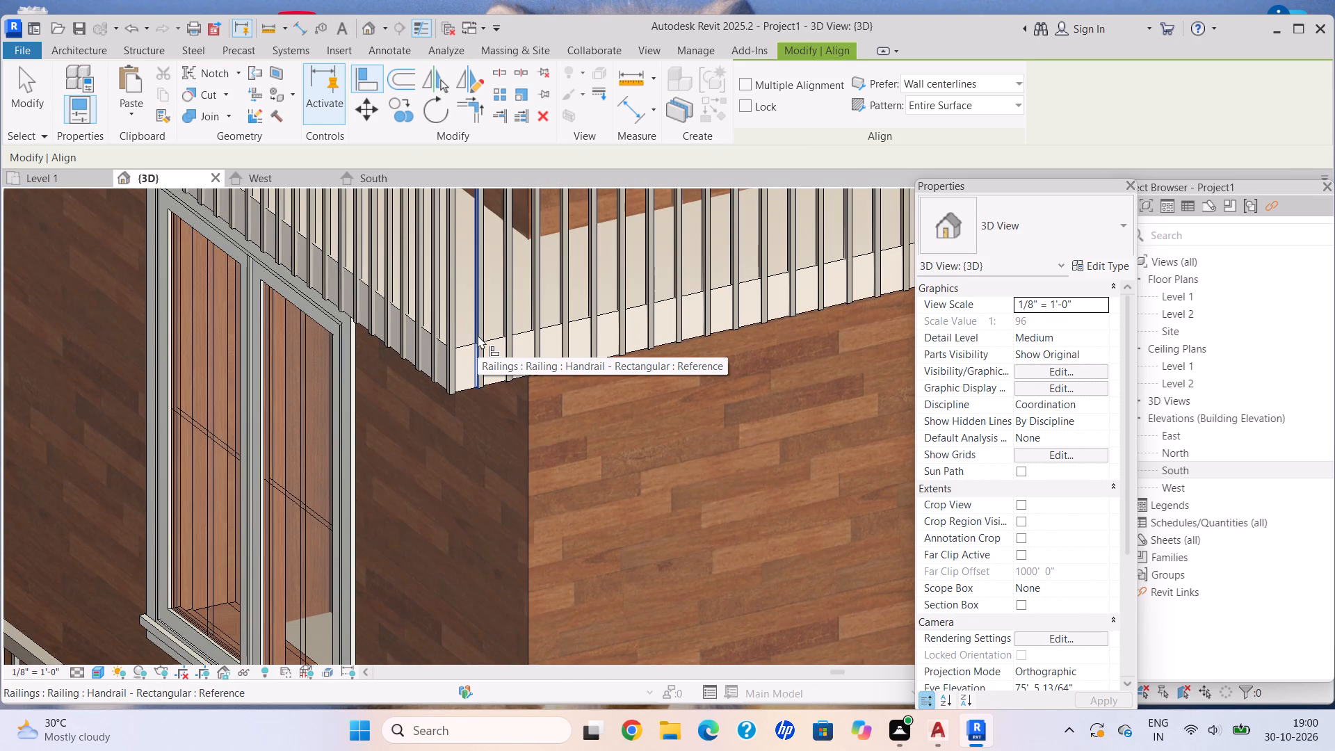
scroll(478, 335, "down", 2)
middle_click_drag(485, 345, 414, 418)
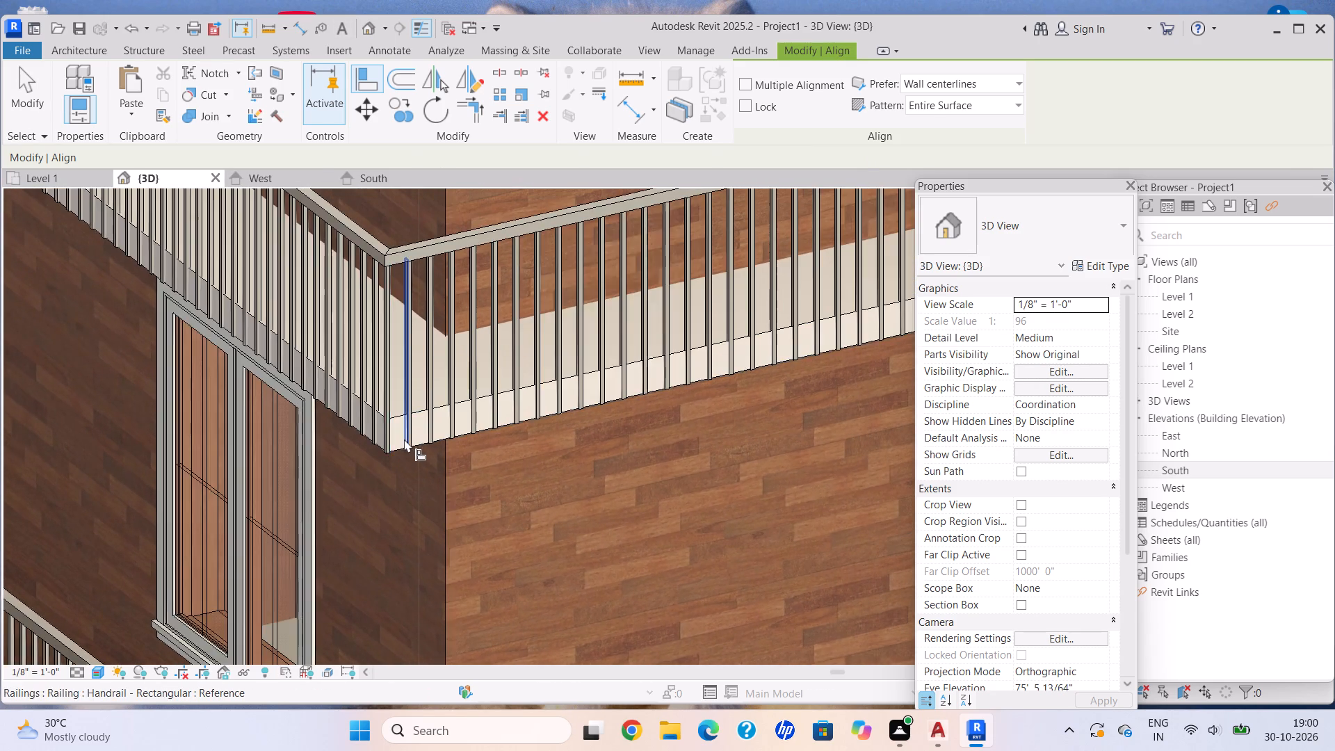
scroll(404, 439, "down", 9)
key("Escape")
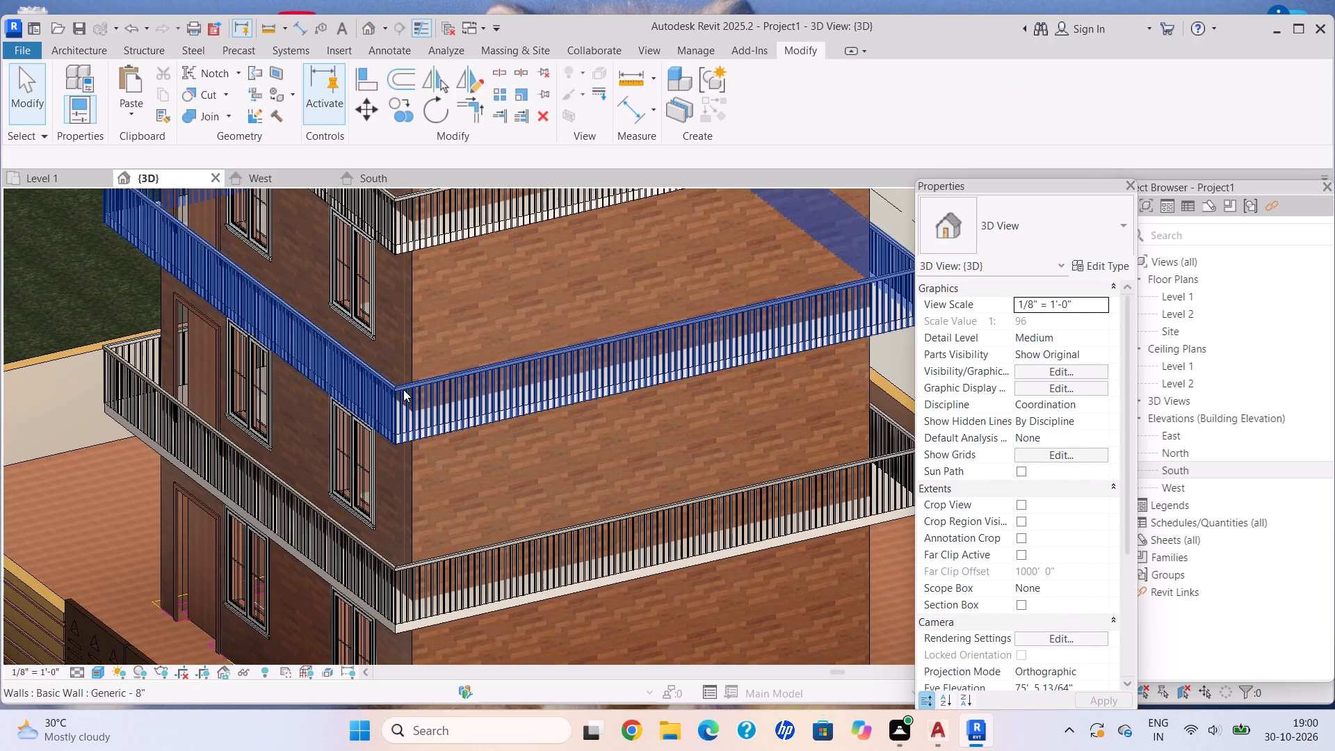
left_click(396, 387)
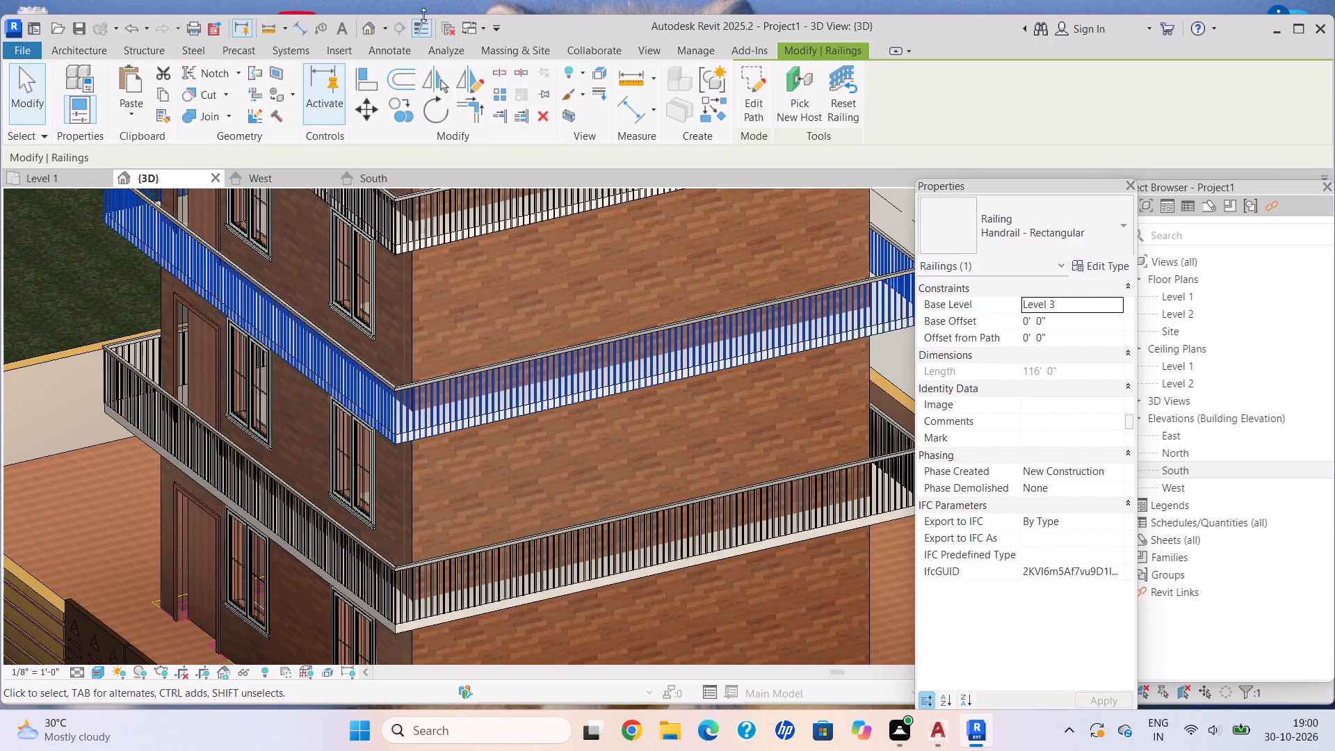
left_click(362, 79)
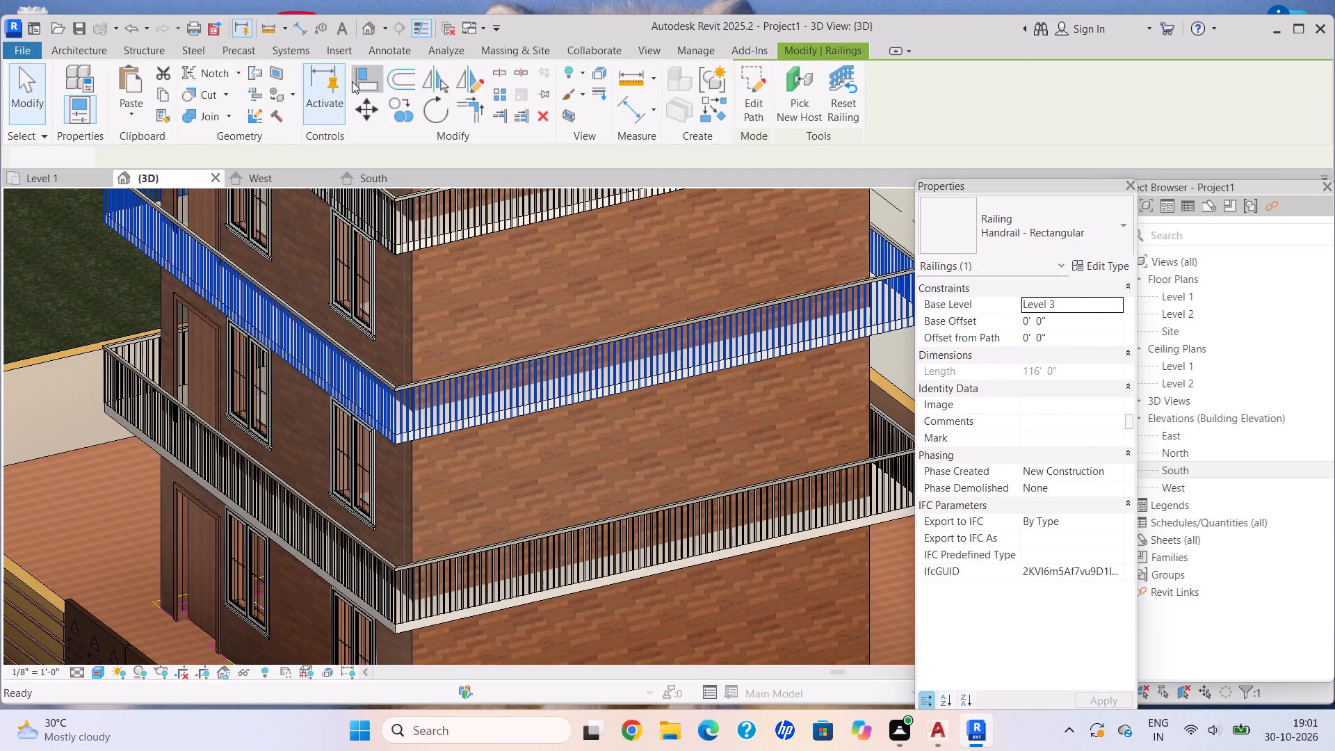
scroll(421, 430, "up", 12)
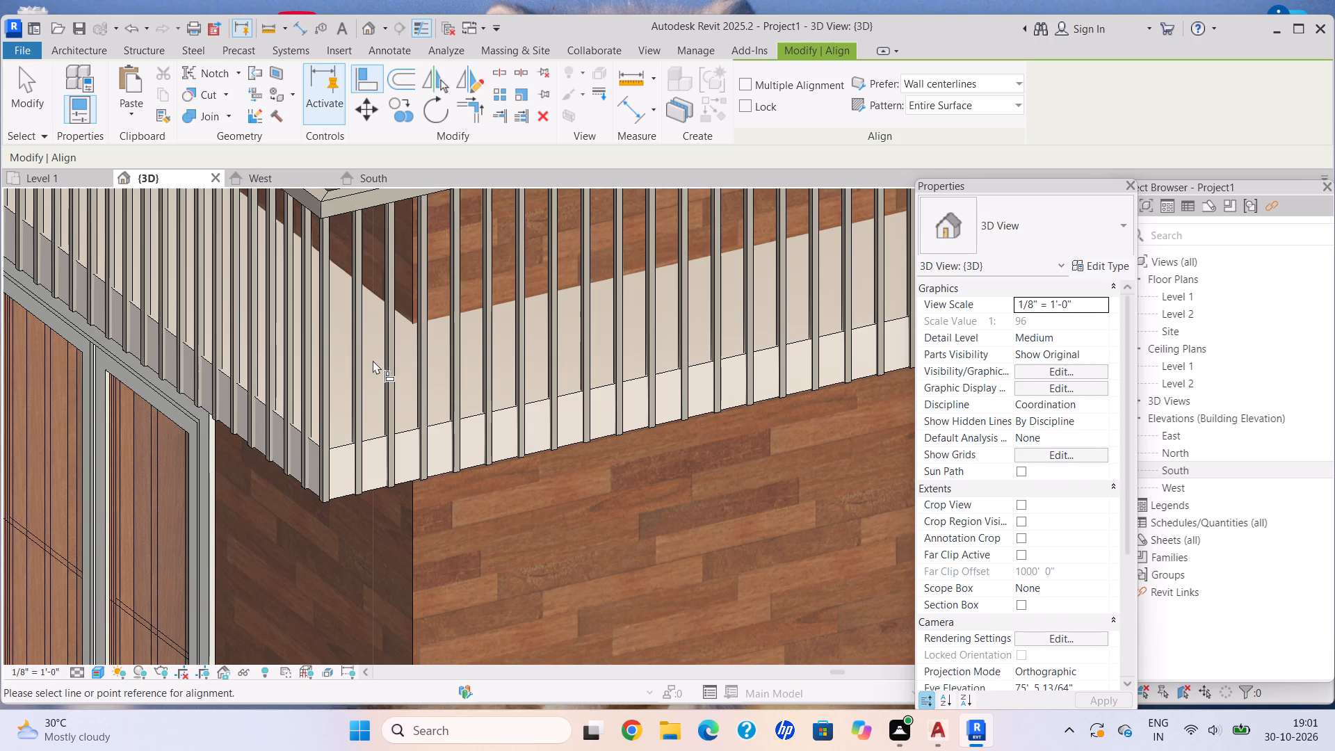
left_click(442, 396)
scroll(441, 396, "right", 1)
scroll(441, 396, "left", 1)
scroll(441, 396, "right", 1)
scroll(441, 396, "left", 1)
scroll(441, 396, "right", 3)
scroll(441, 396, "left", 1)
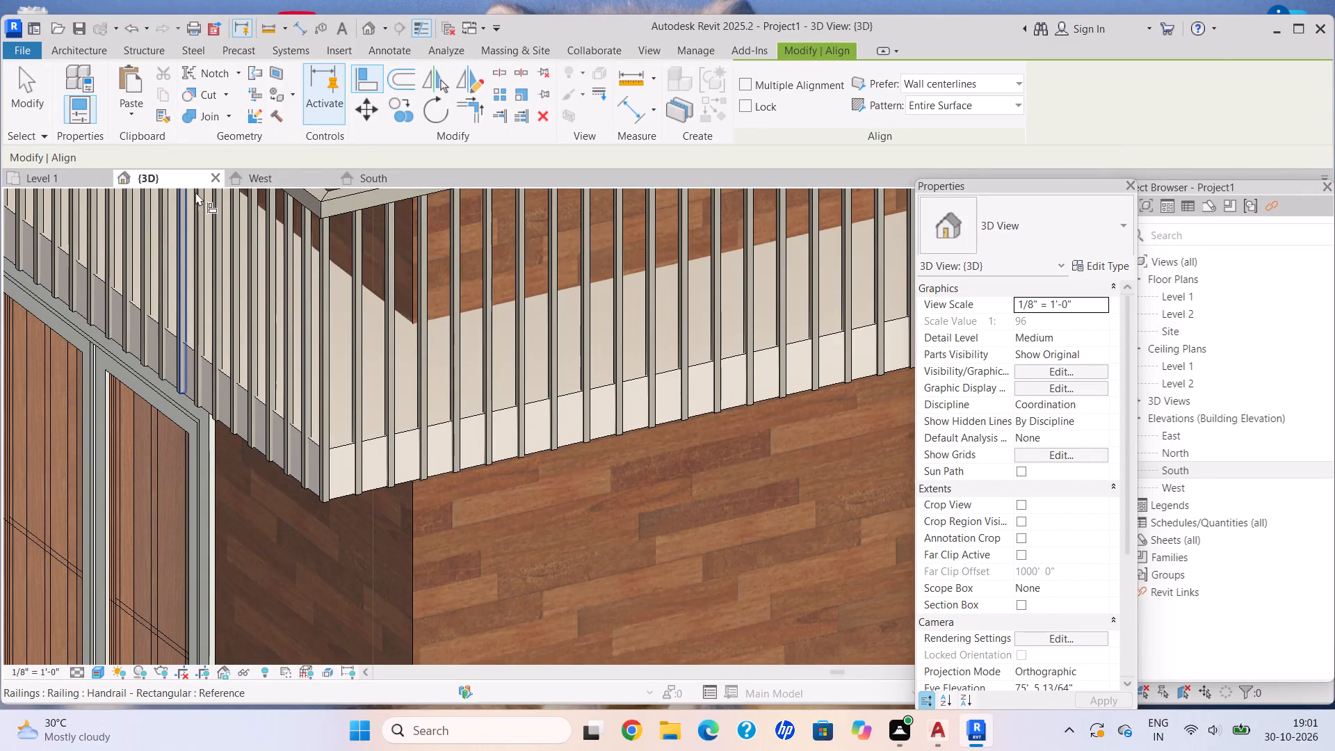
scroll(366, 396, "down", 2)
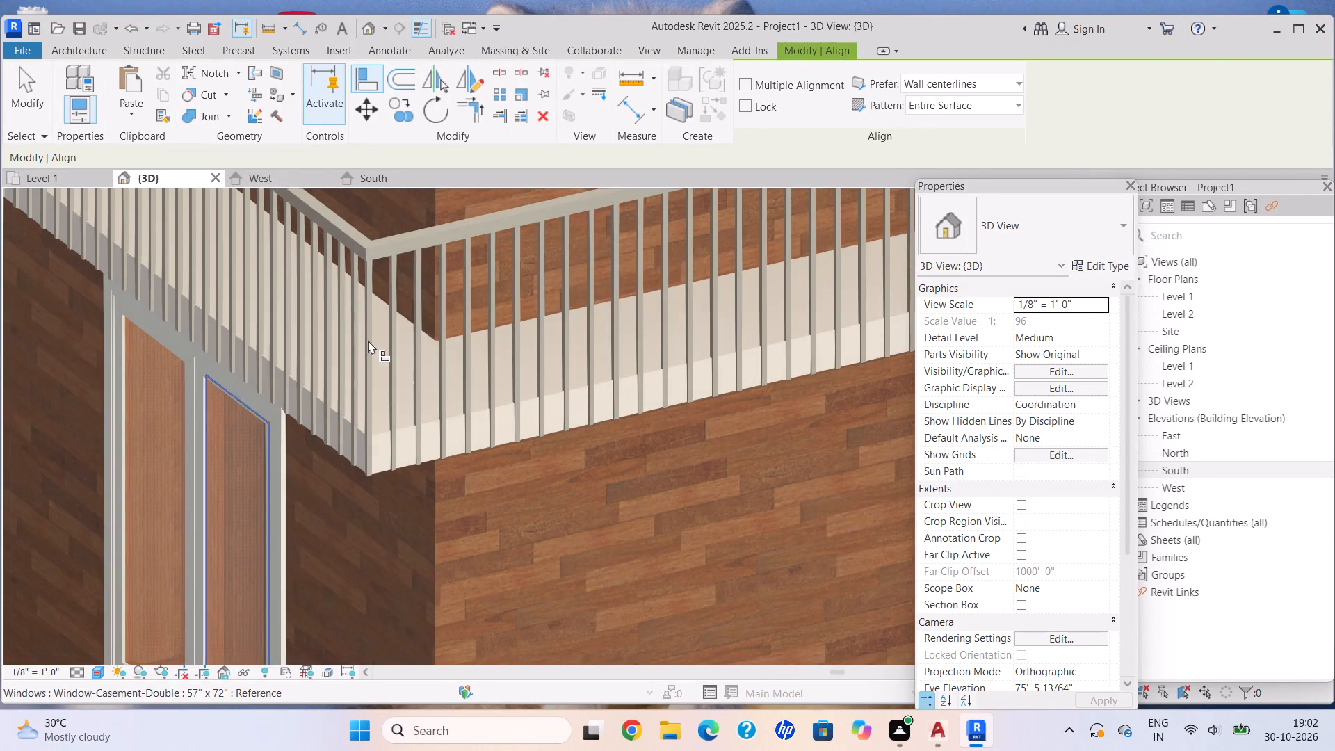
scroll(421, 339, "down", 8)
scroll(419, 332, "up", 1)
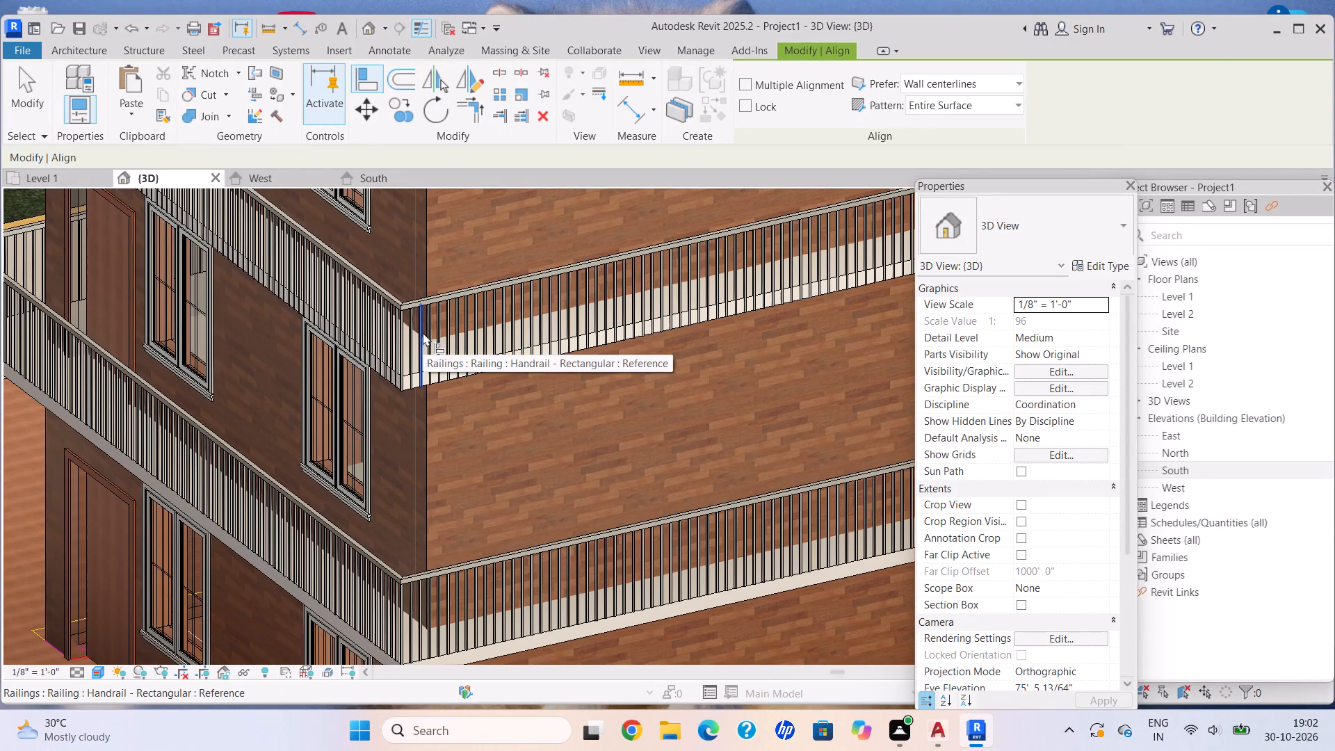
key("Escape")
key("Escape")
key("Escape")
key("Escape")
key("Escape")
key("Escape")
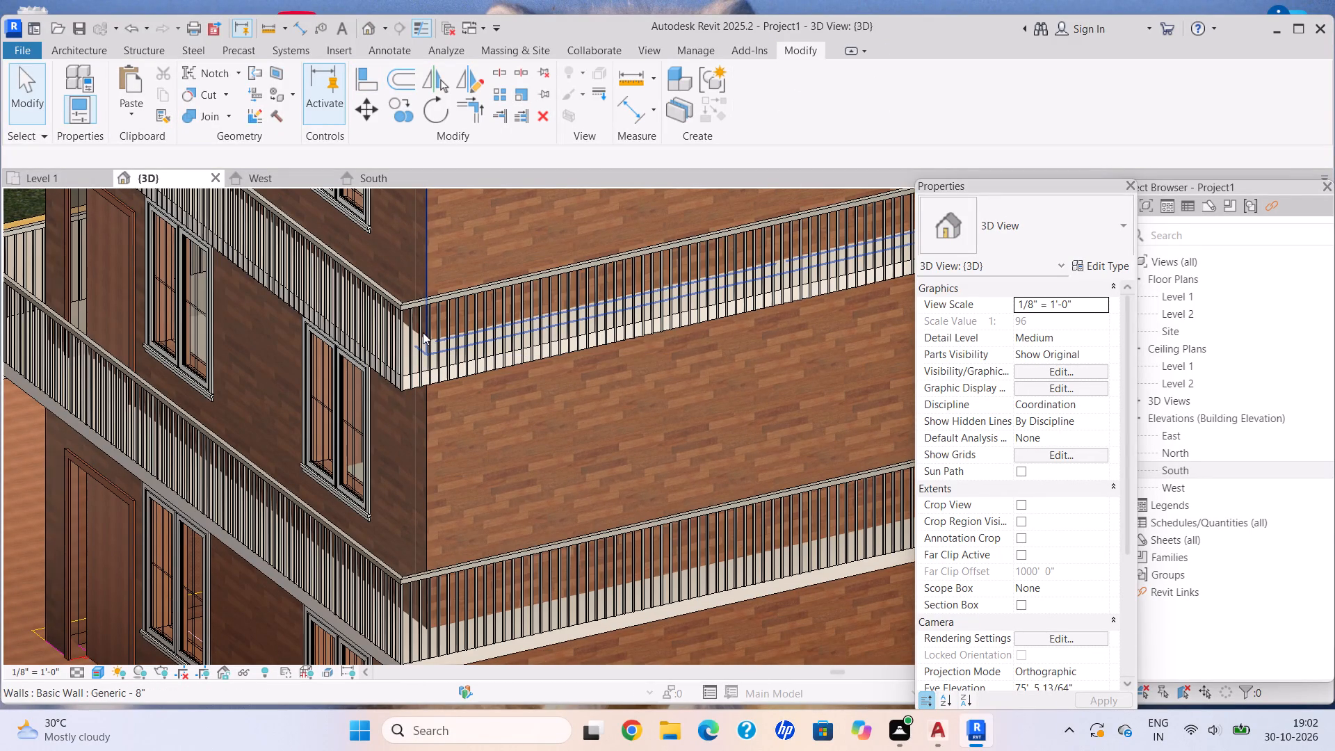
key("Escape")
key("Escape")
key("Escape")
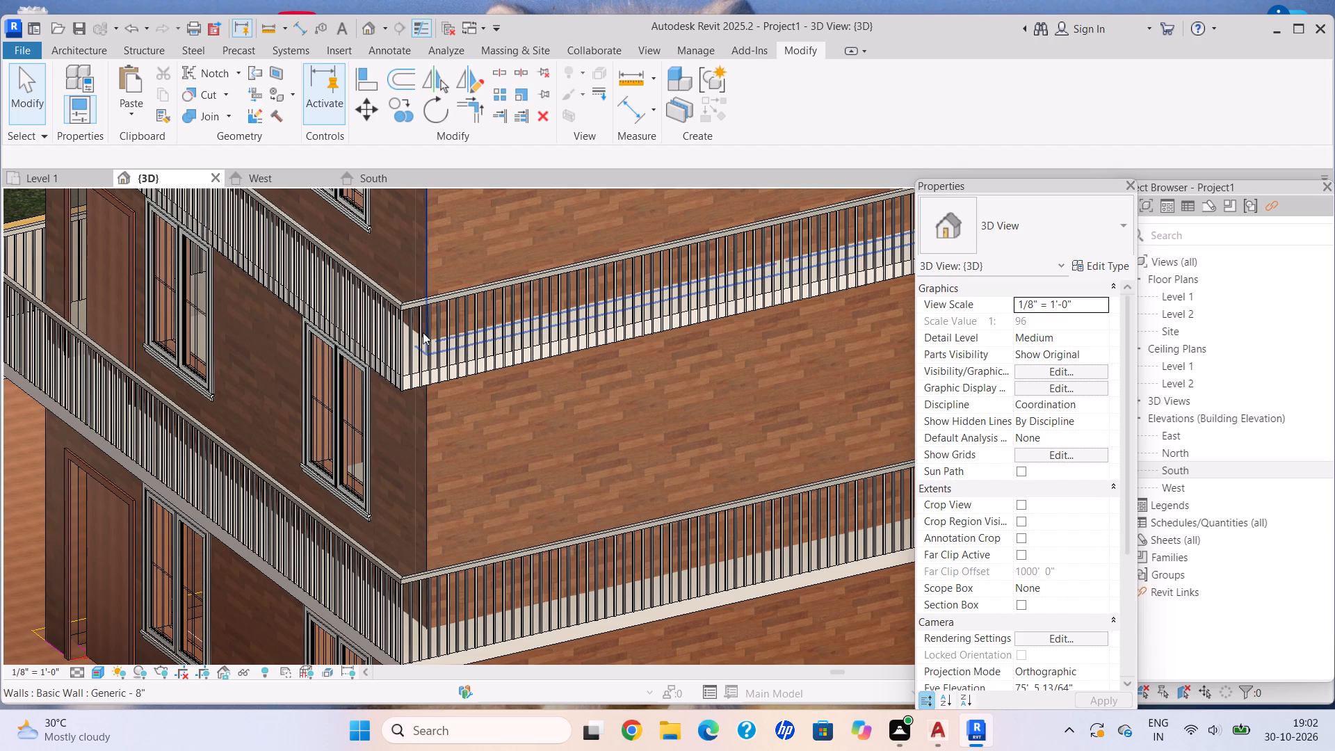
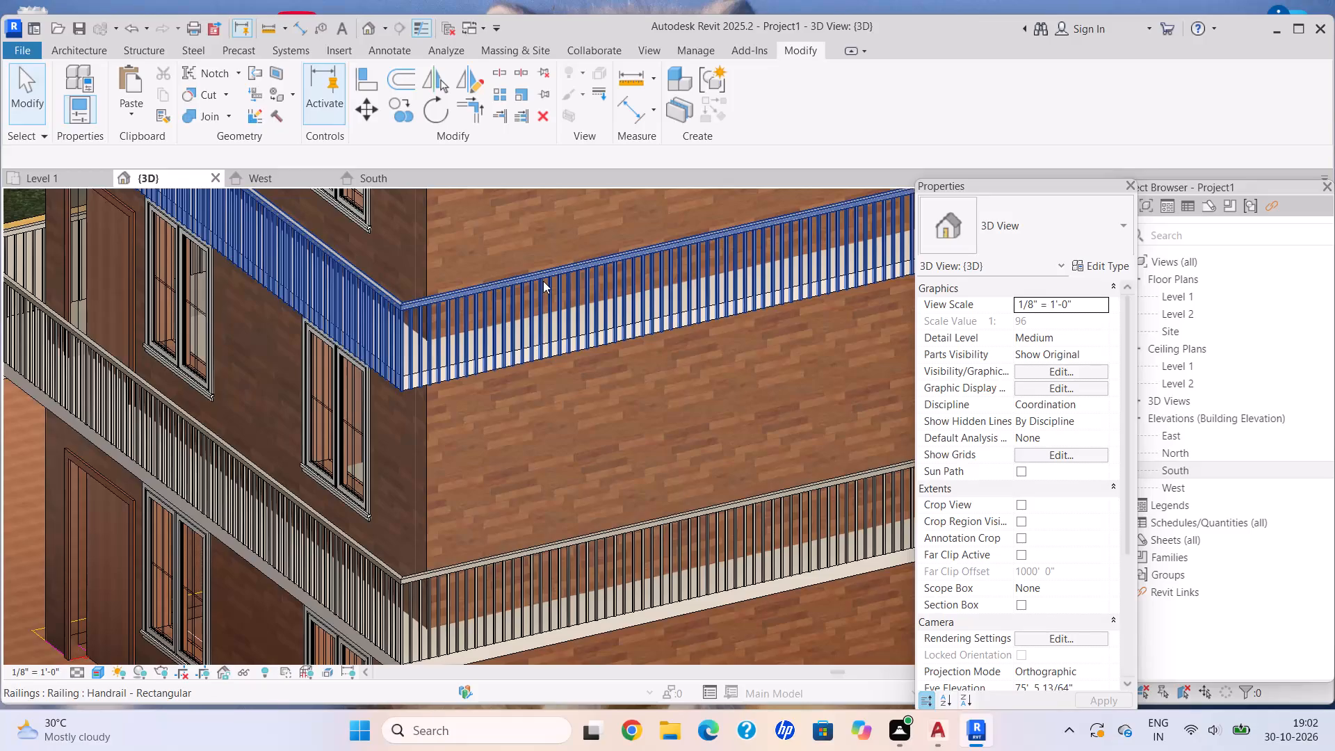
Align the base of the Level 3 balcony railing with the top edge of its slab at the building corner.
left_click(543, 281)
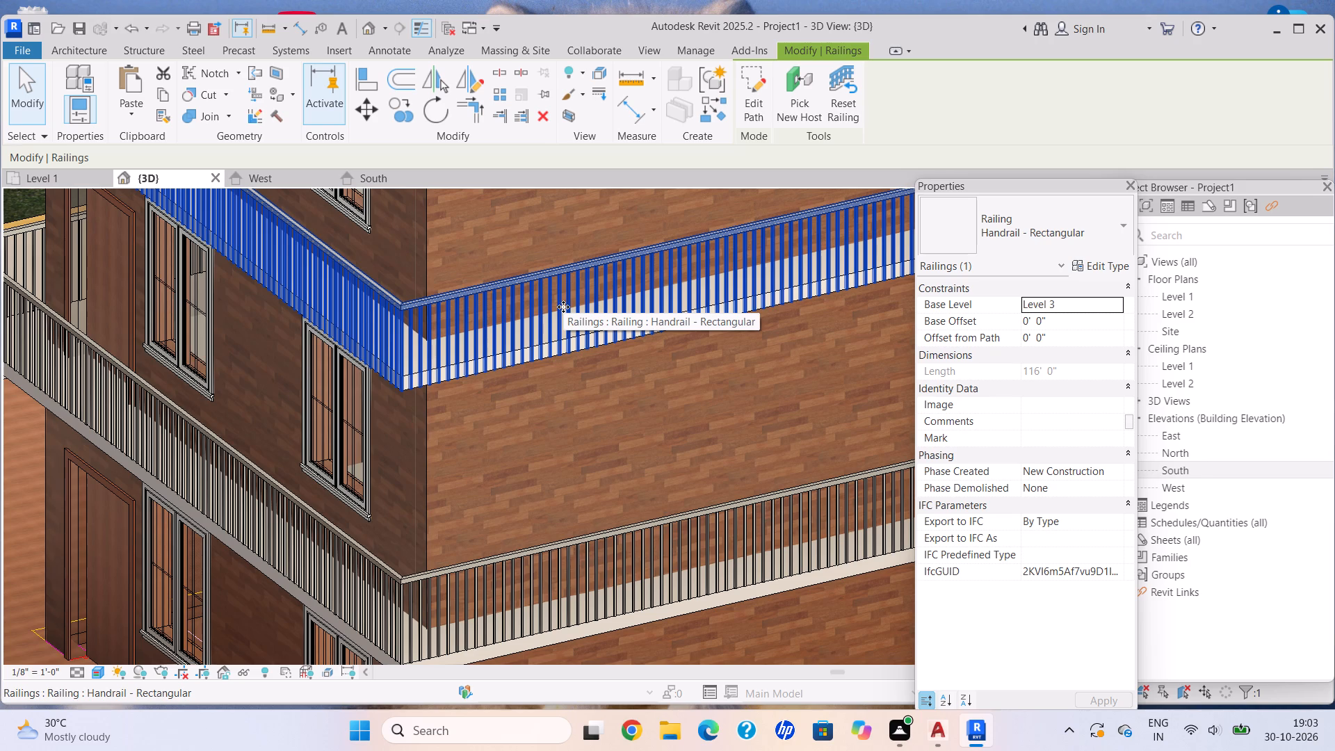
left_click(563, 307)
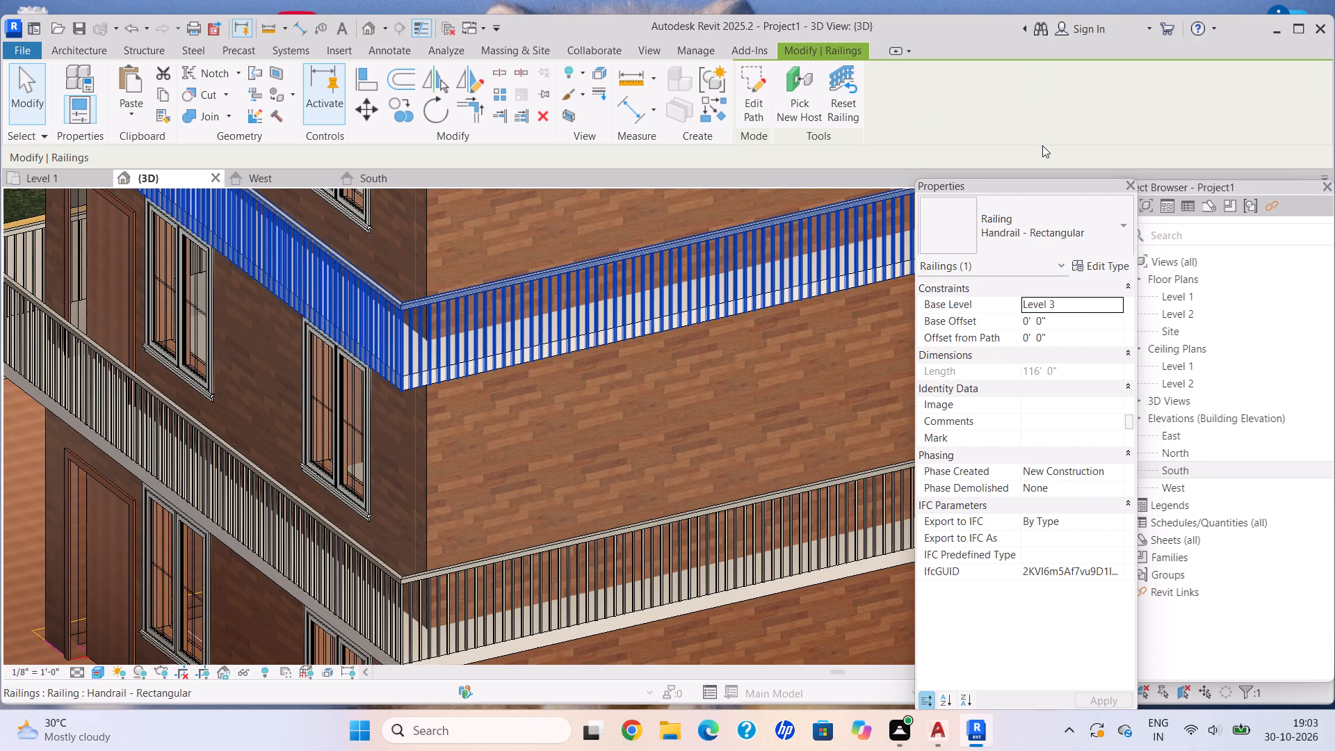
scroll(898, 291, "down", 5)
middle_click_drag(623, 366, 641, 391)
scroll(707, 375, "down", 1)
middle_click_drag(706, 382, 693, 391)
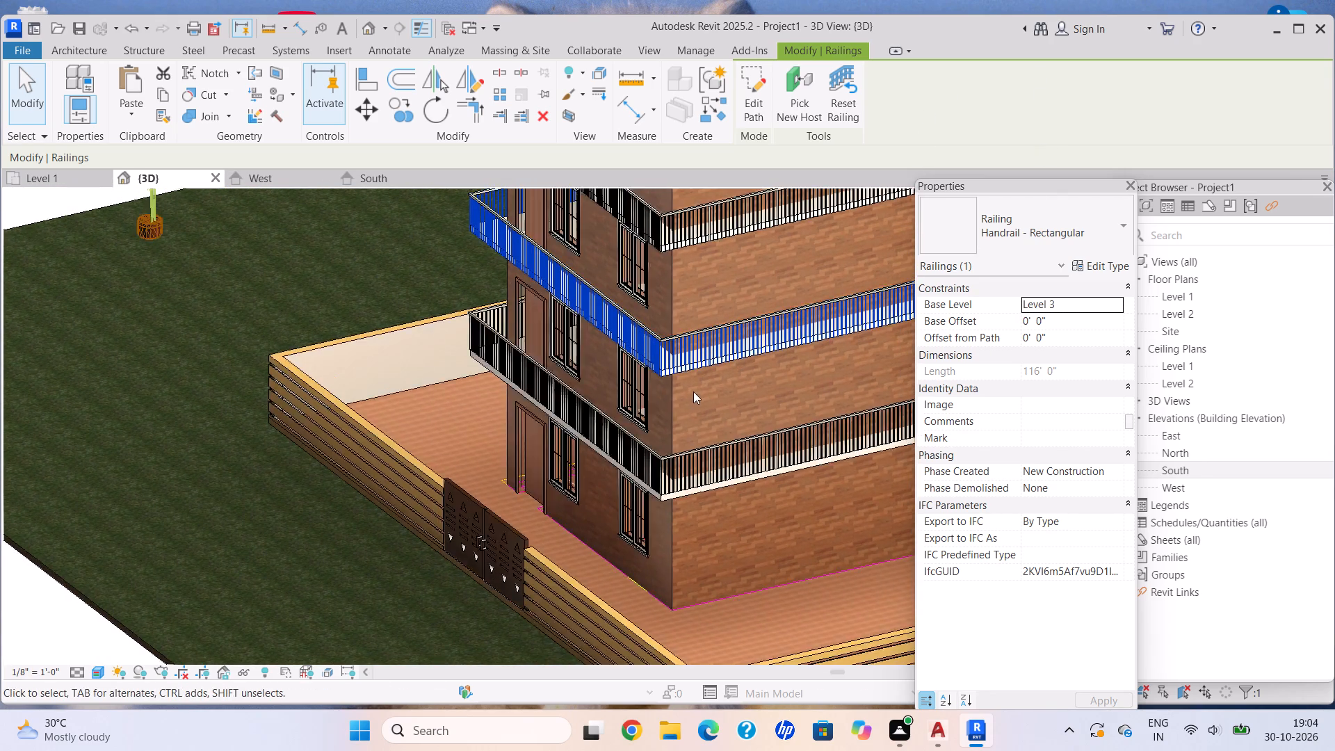
middle_click_drag(693, 391, 505, 471)
scroll(569, 428, "up", 5)
left_click(393, 430)
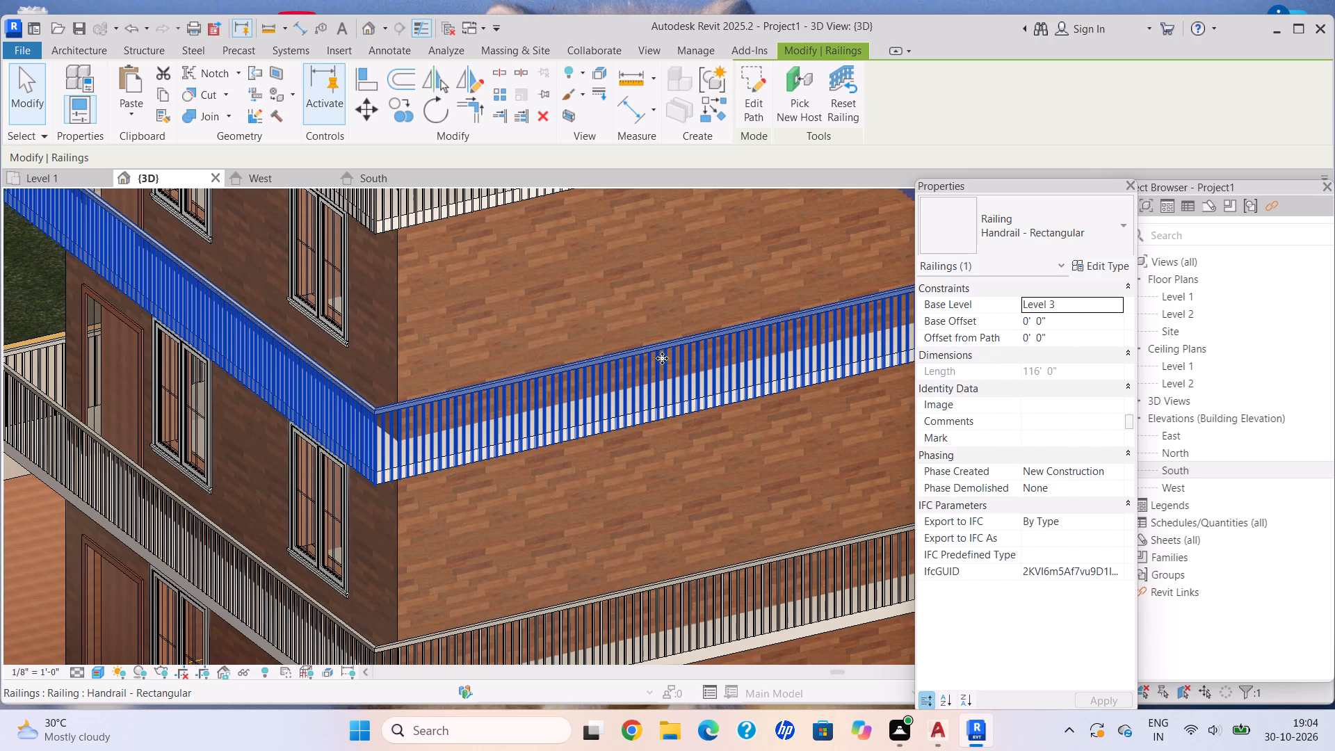
scroll(670, 415, "down", 1)
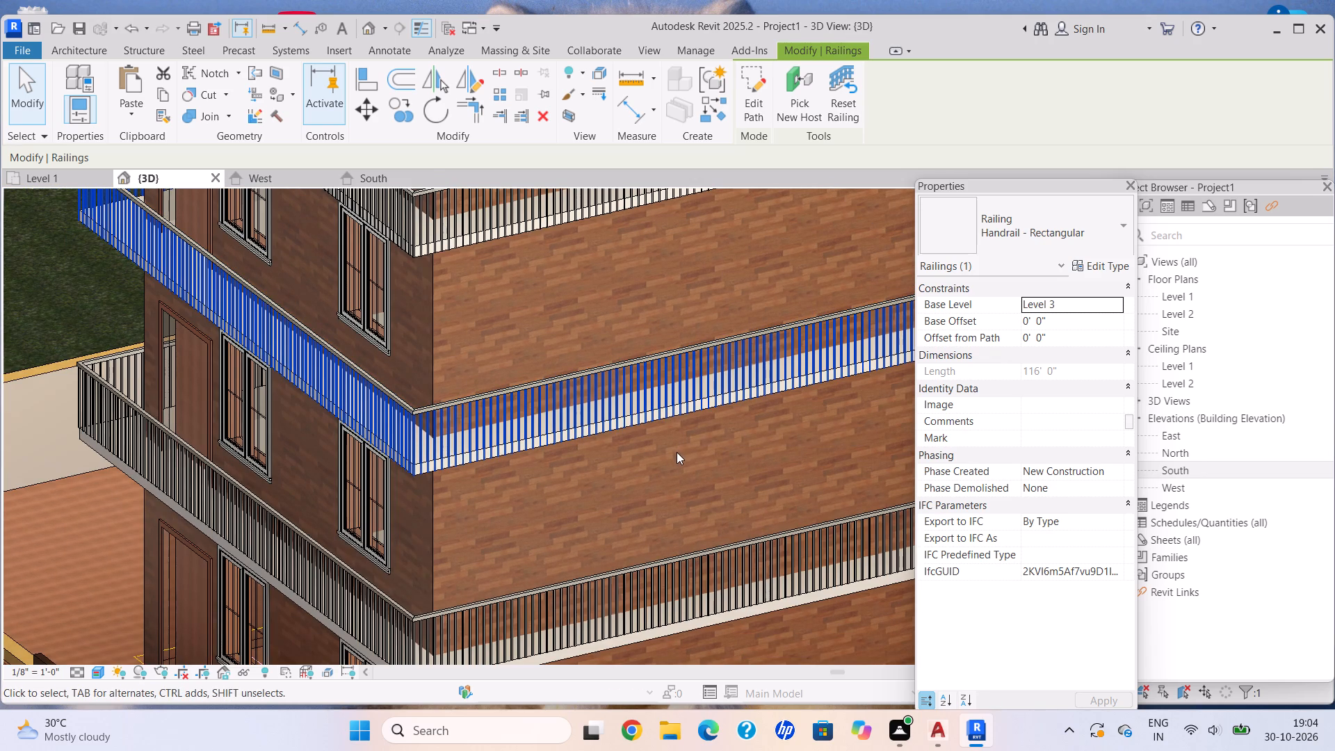
scroll(547, 444, "down", 4)
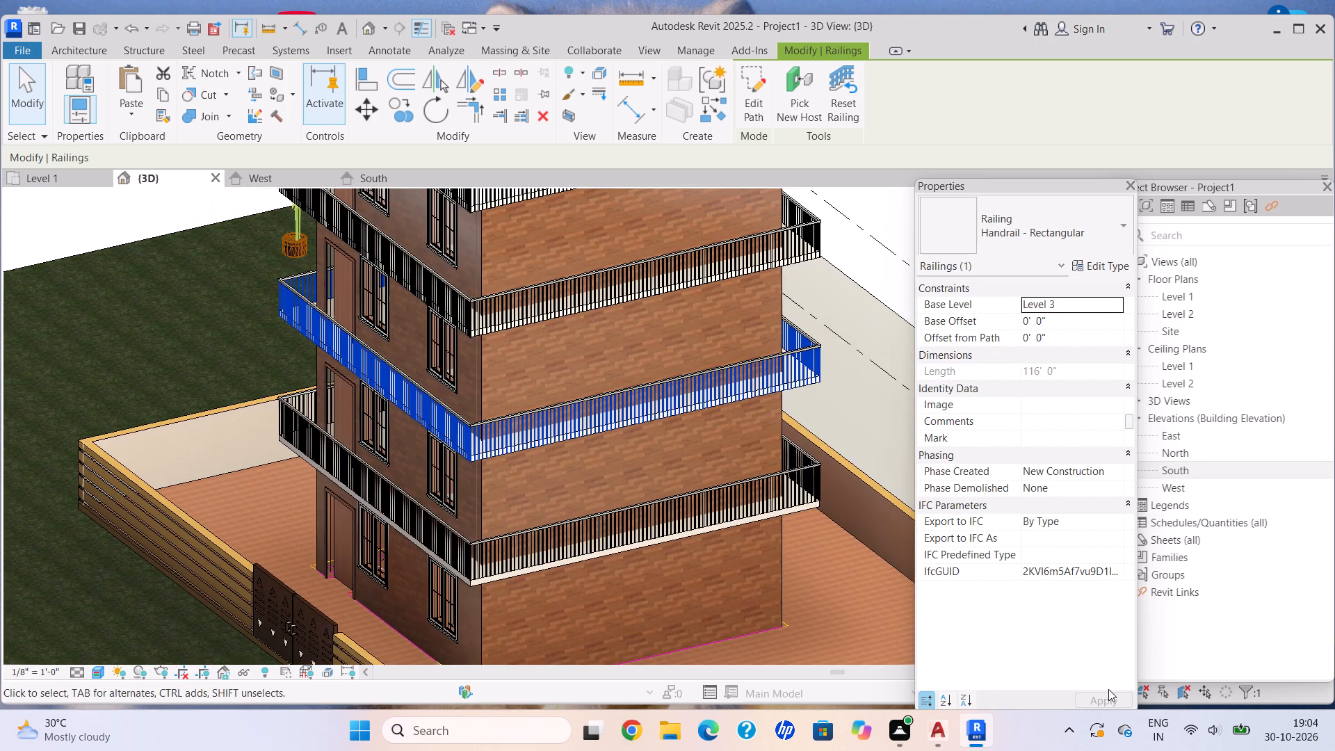
left_click(354, 80)
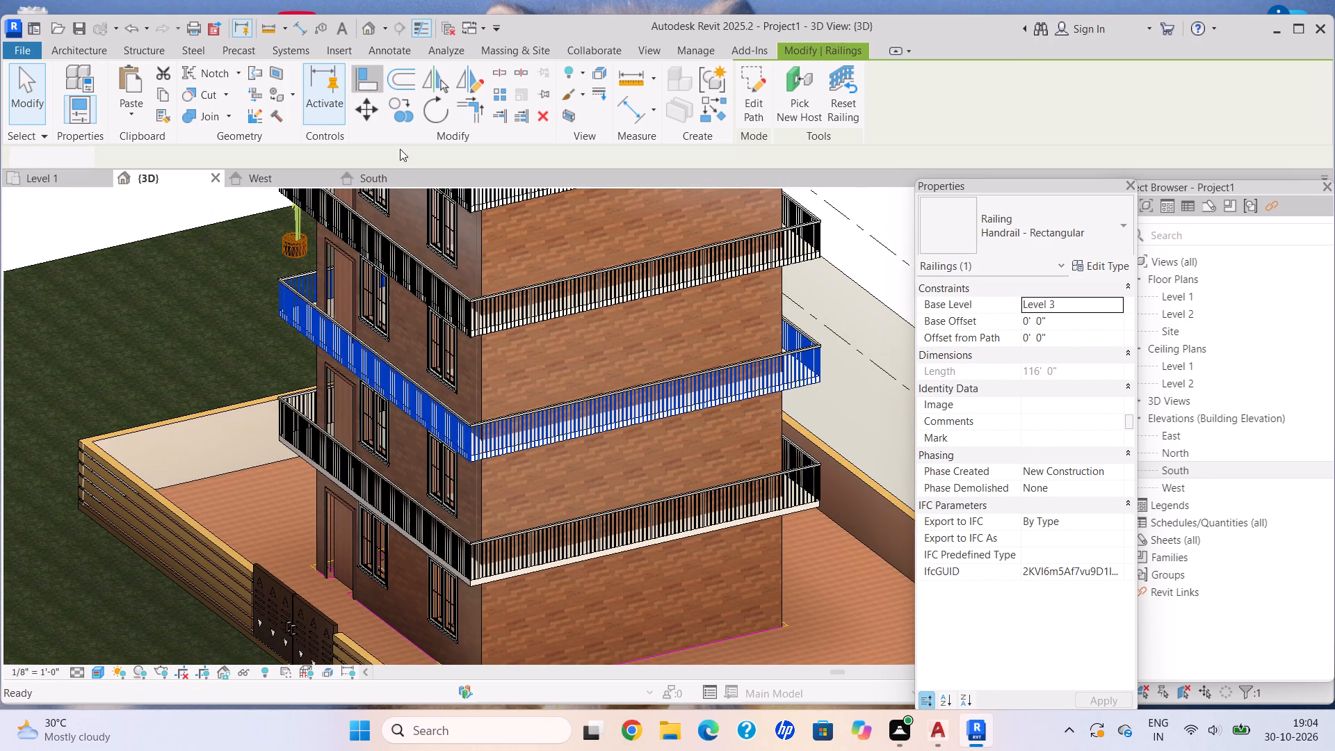
scroll(504, 520, "up", 7)
scroll(455, 436, "up", 7)
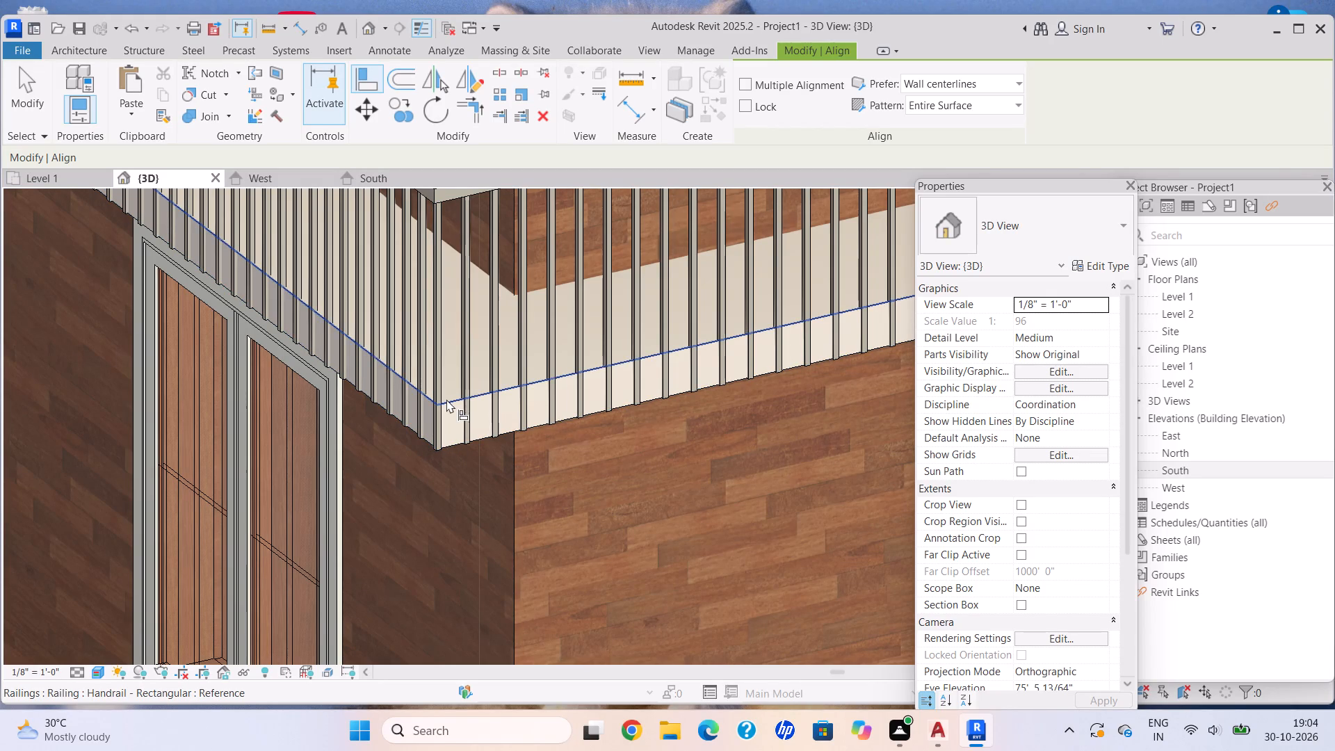
left_click(446, 399)
left_click(439, 447)
scroll(460, 450, "down", 3)
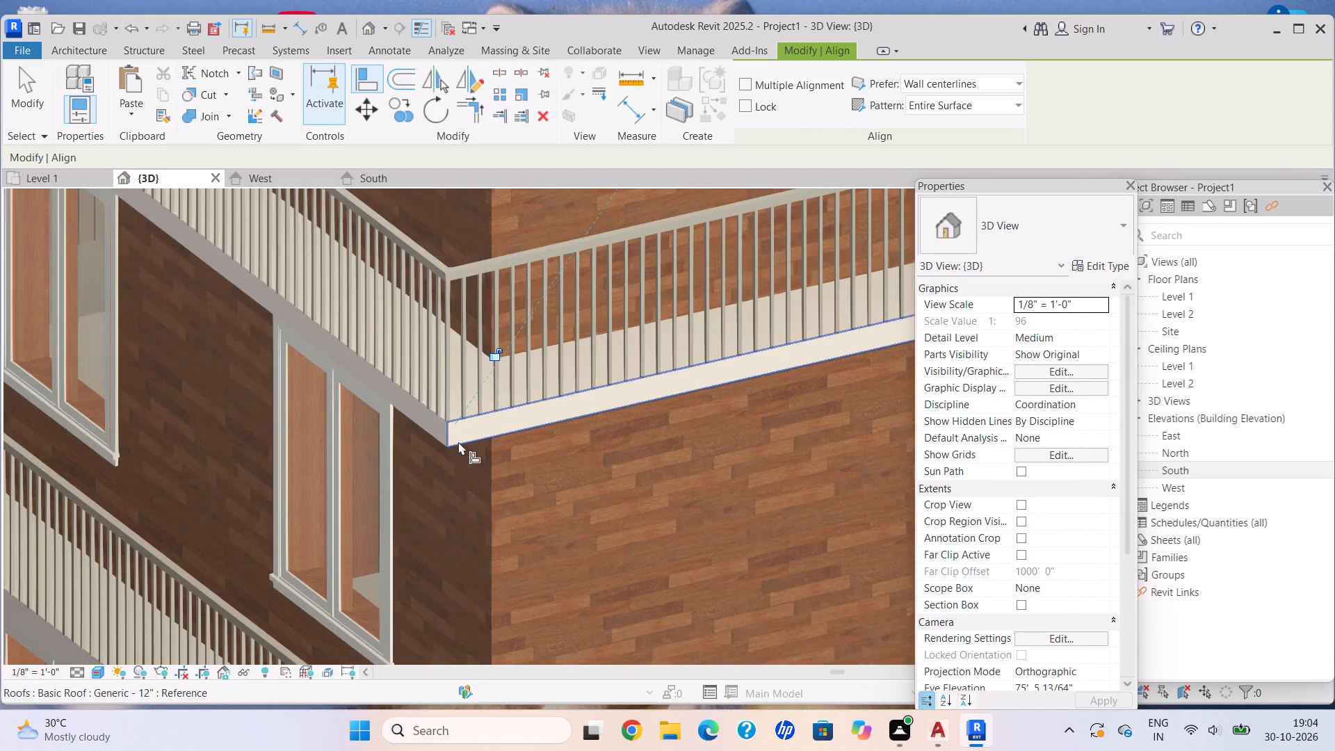
scroll(458, 442, "down", 6)
middle_click_drag(458, 448, 447, 513)
middle_click_drag(426, 490, 412, 502)
middle_click_drag(430, 492, 421, 522)
scroll(426, 398, "down", 4)
middle_click_drag(427, 398, 433, 464)
key("Escape")
scroll(466, 361, "down", 1)
middle_click_drag(472, 370, 474, 377)
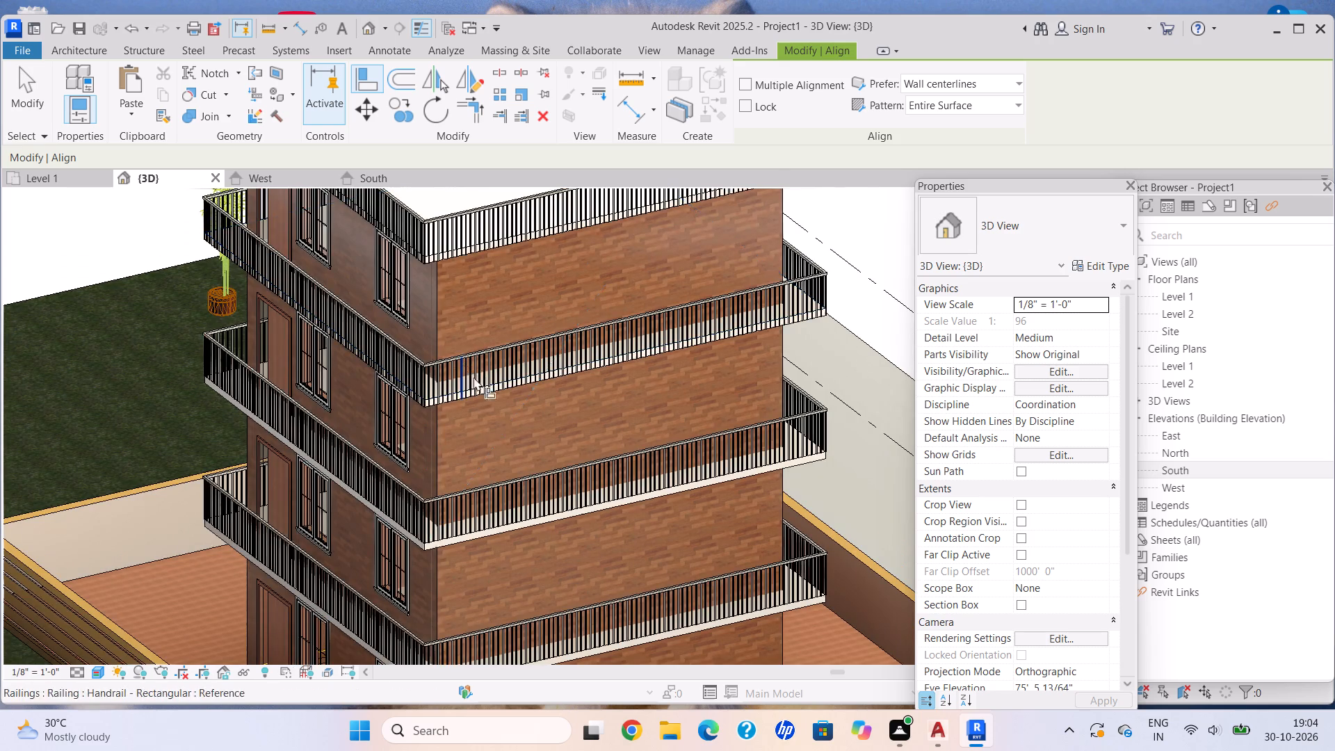
middle_click_drag(474, 377, 475, 437)
key("Escape")
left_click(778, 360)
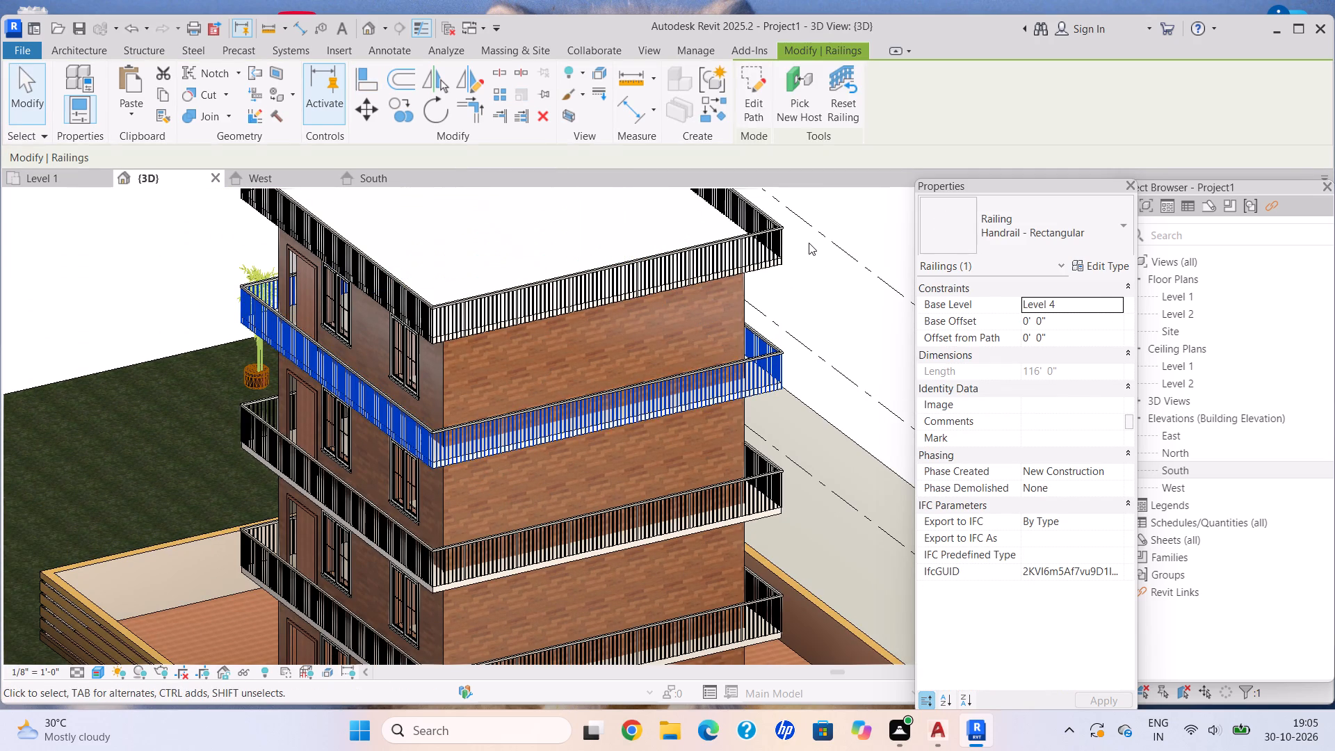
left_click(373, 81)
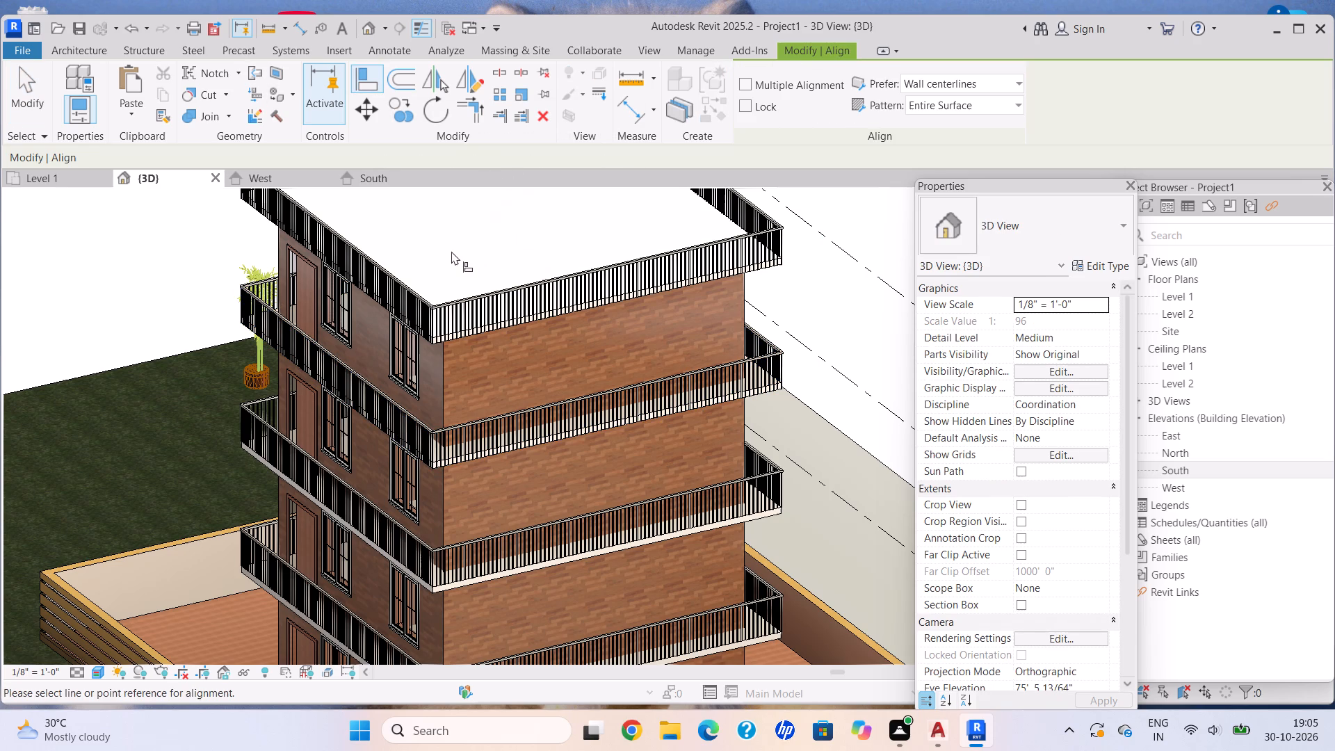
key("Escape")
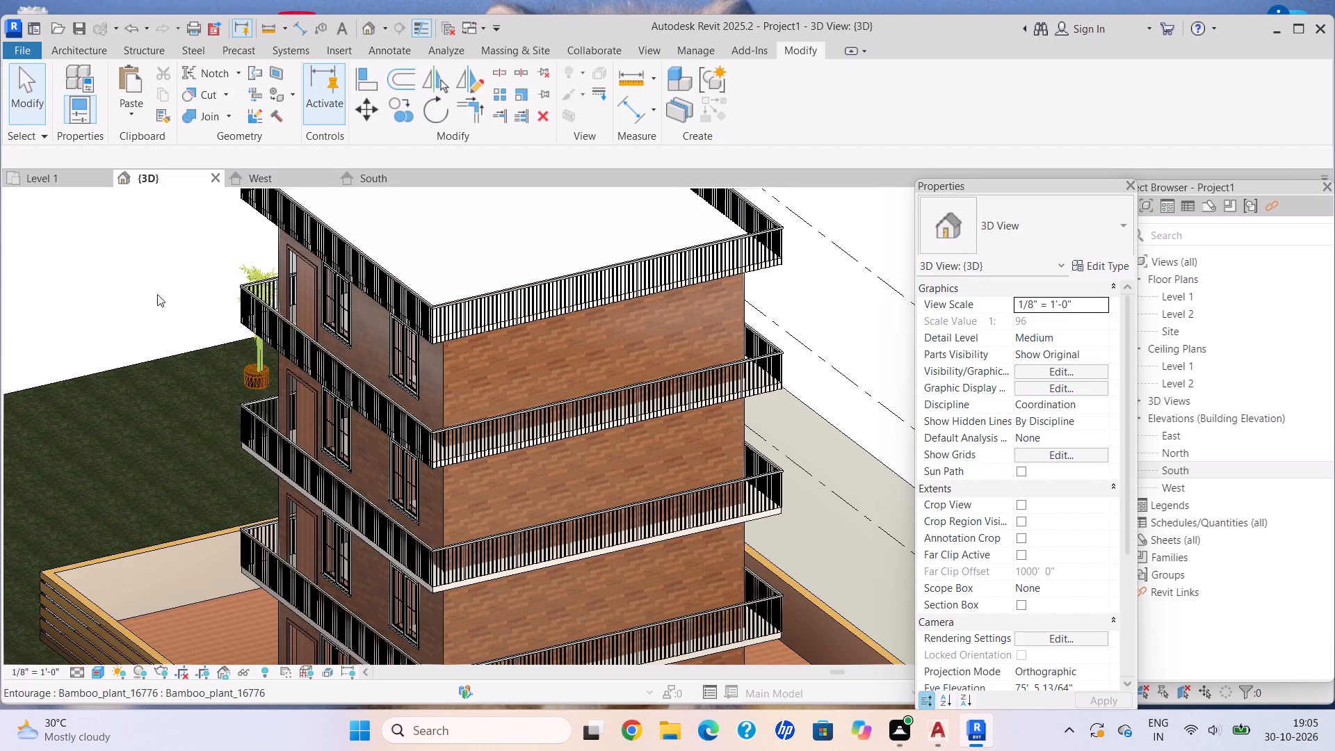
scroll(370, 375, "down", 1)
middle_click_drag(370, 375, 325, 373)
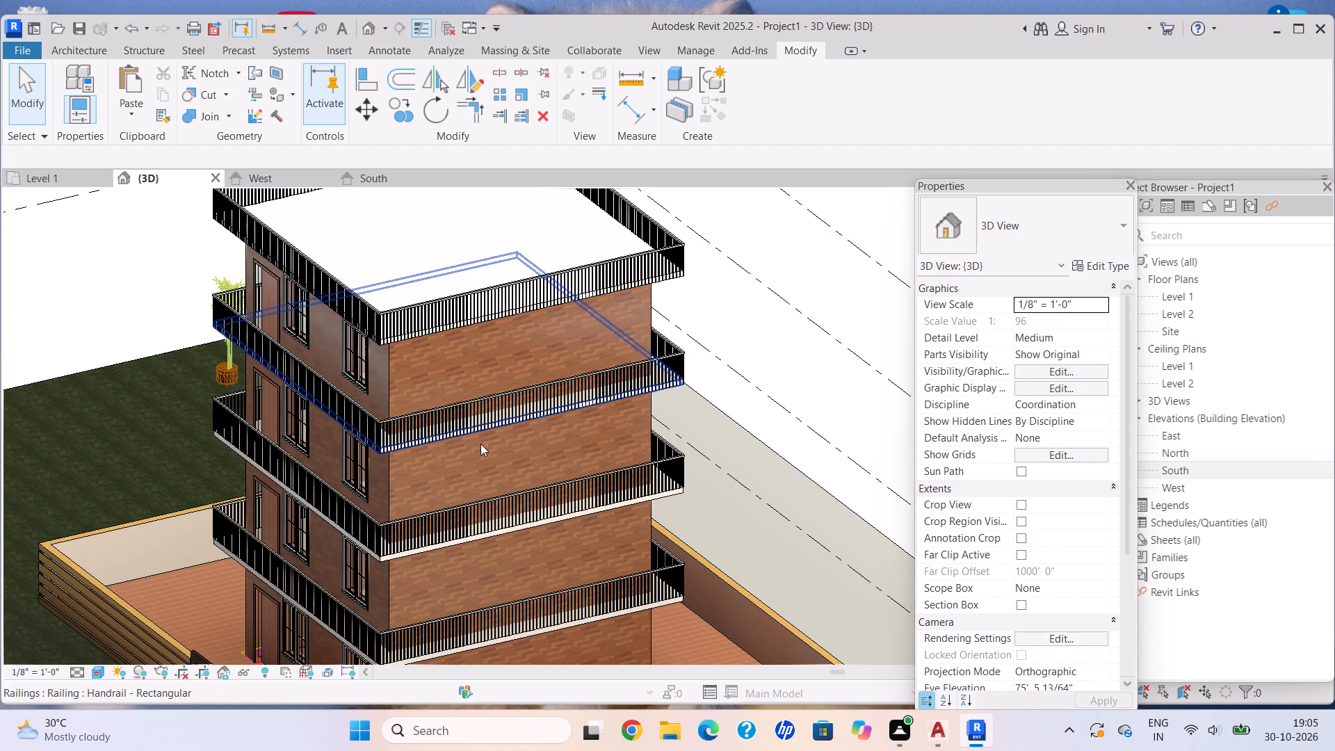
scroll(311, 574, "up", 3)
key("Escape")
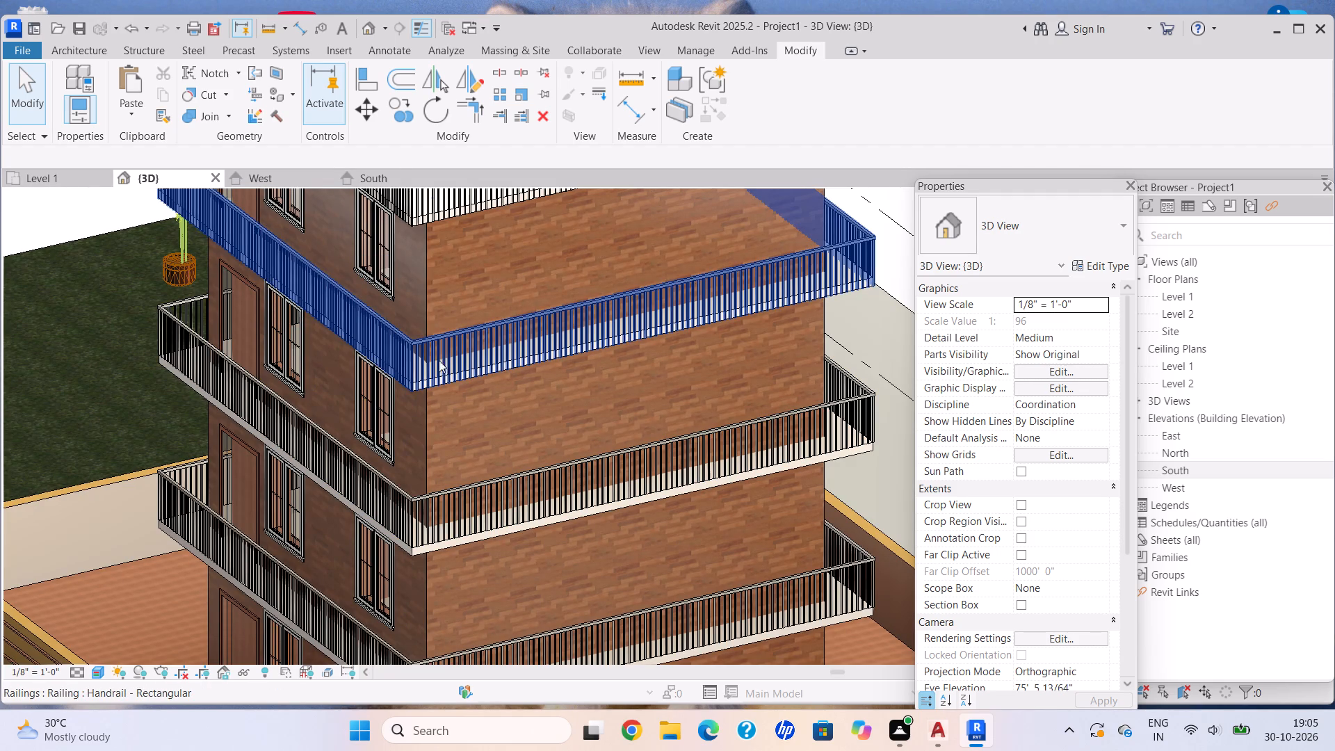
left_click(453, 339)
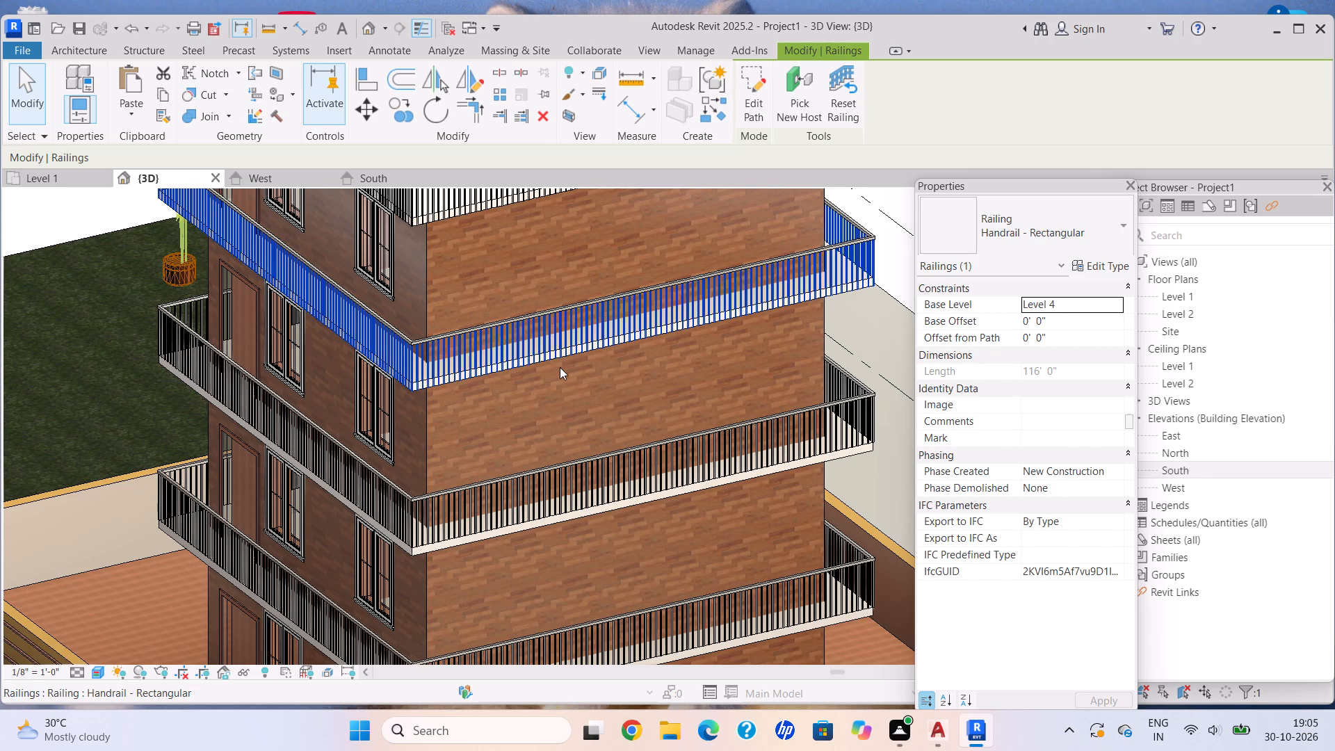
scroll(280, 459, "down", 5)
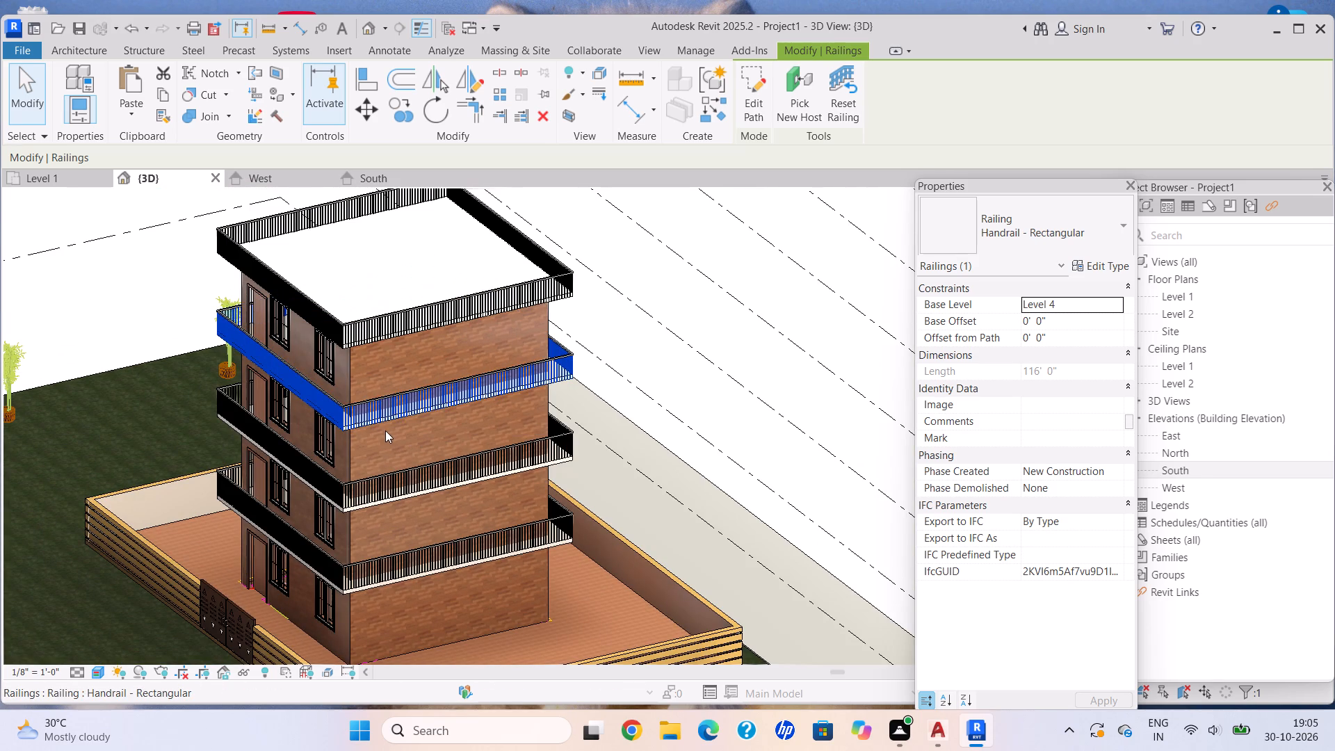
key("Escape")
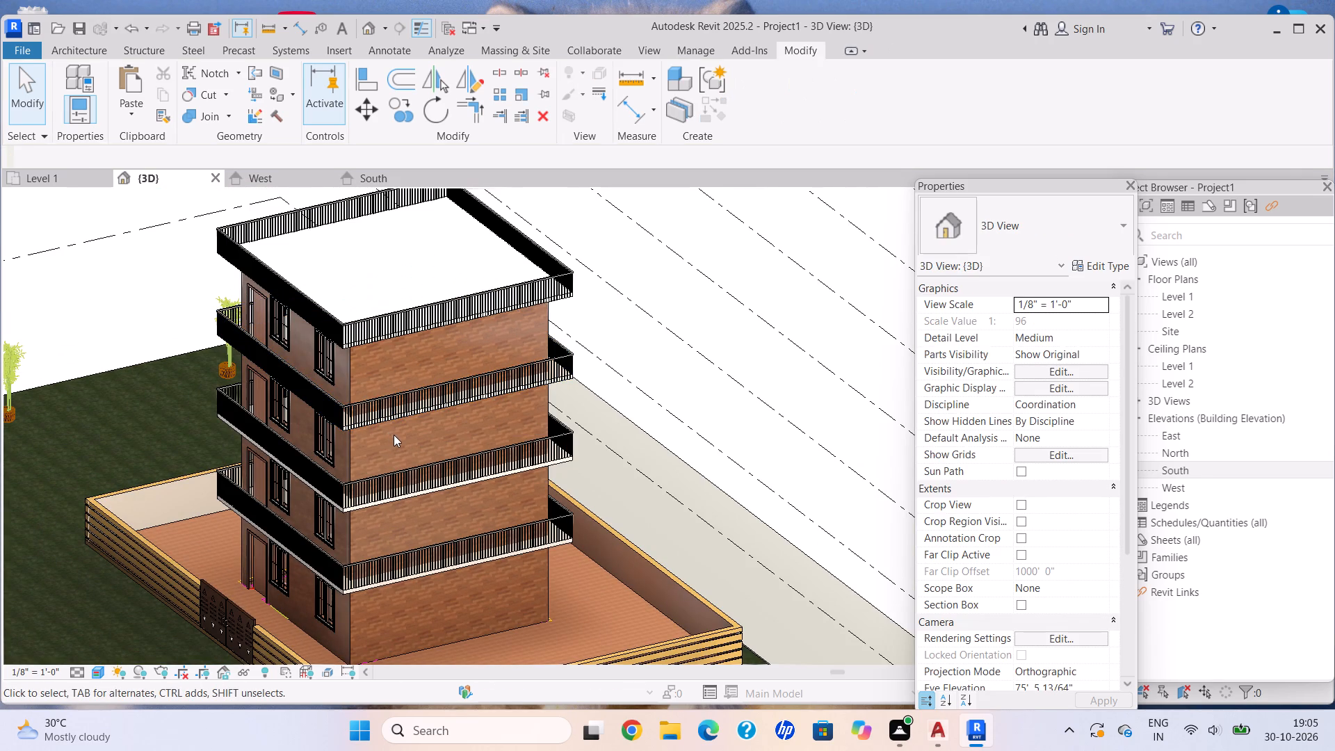
Align the base of the Level 4 balcony railing with the top edge of its slab at the building corner.
scroll(429, 430, "down", 1)
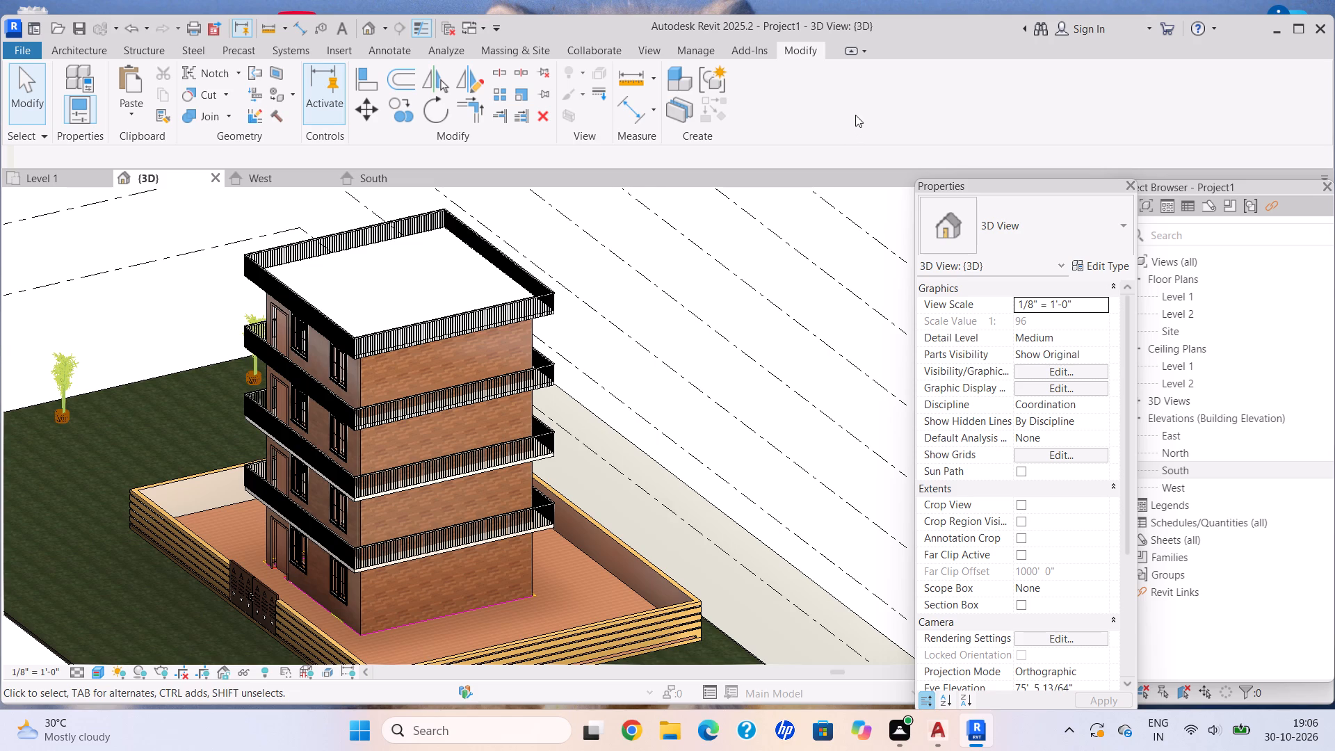
scroll(638, 170, "down", 2)
scroll(811, 137, "down", 1)
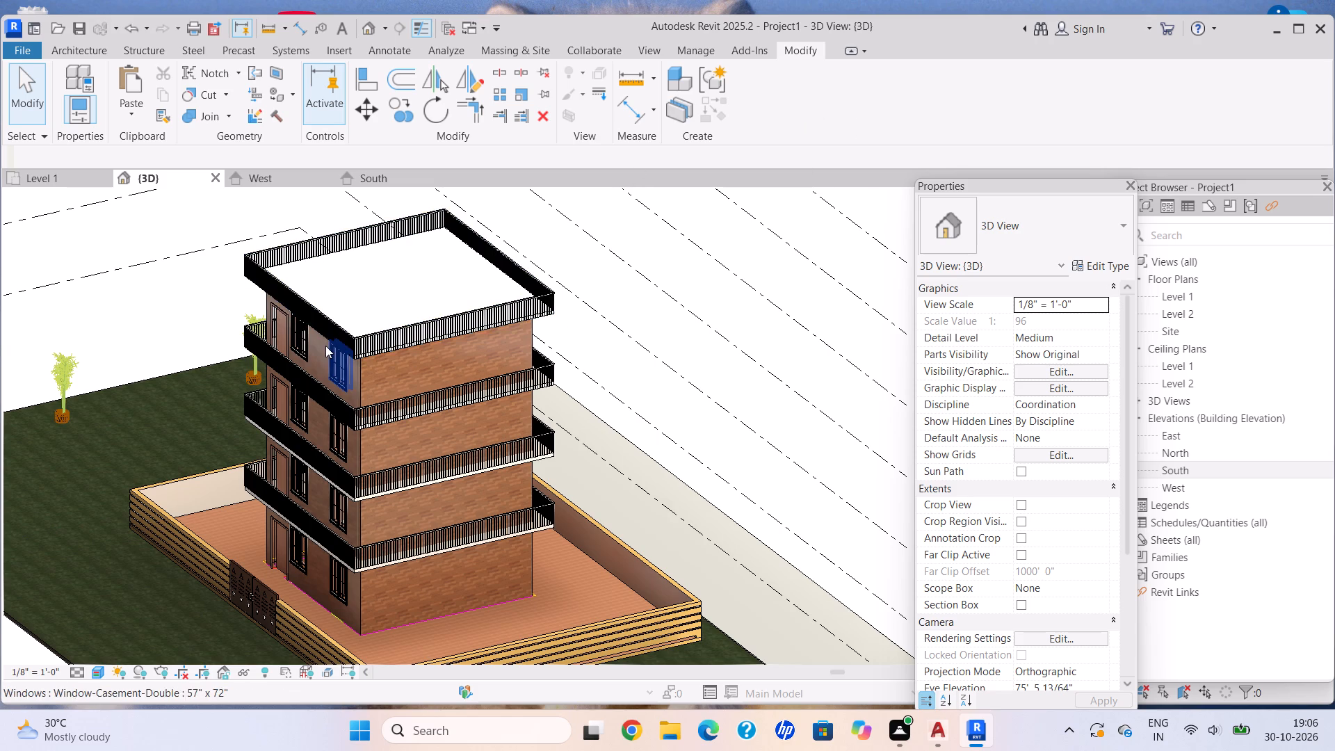
middle_click(334, 348)
middle_click_drag(338, 350, 346, 354)
scroll(352, 421, "up", 6)
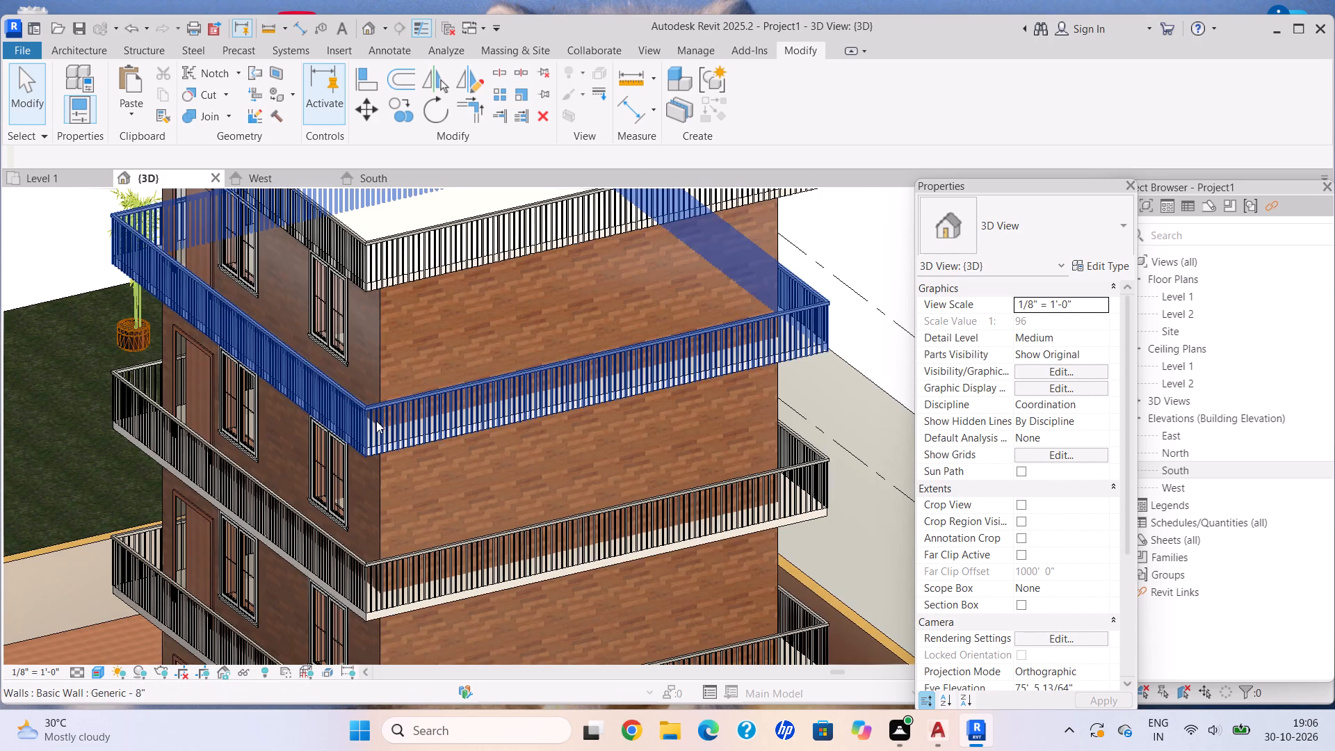
left_click(366, 412)
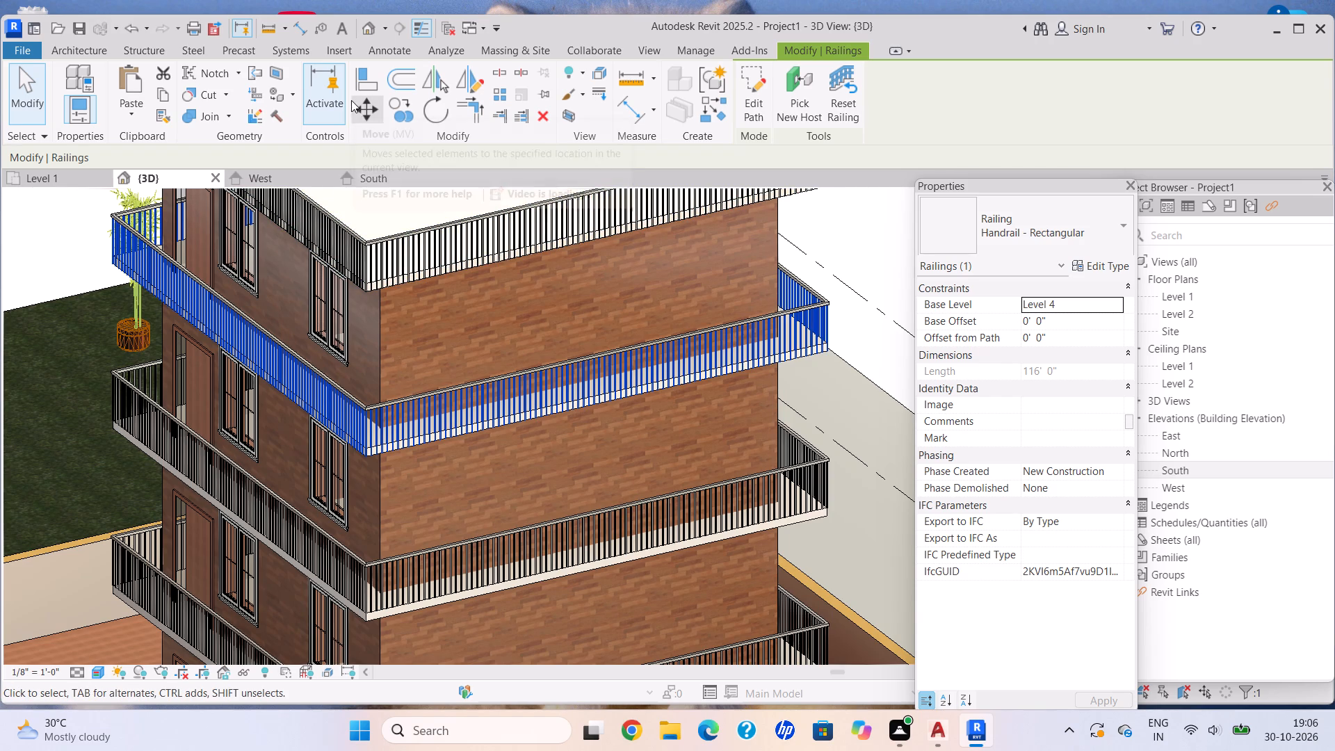
left_click(365, 80)
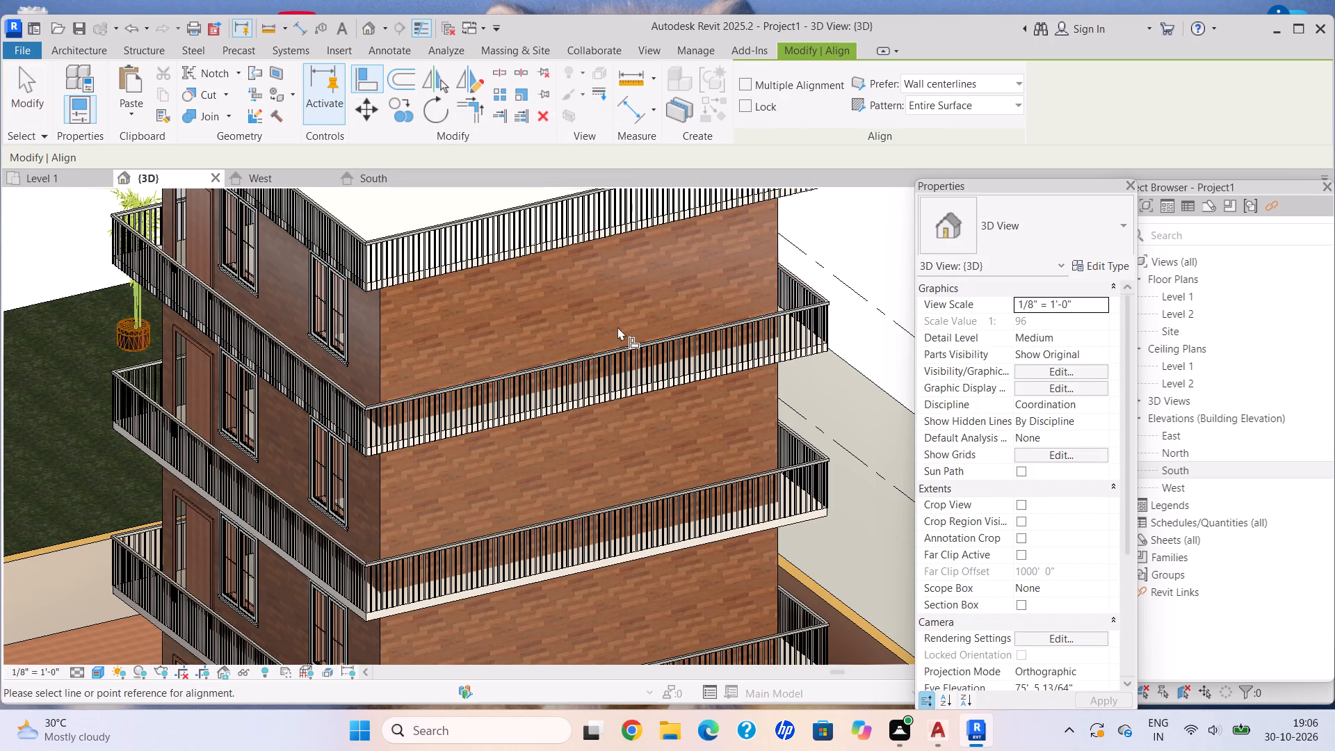
scroll(344, 446, "up", 5)
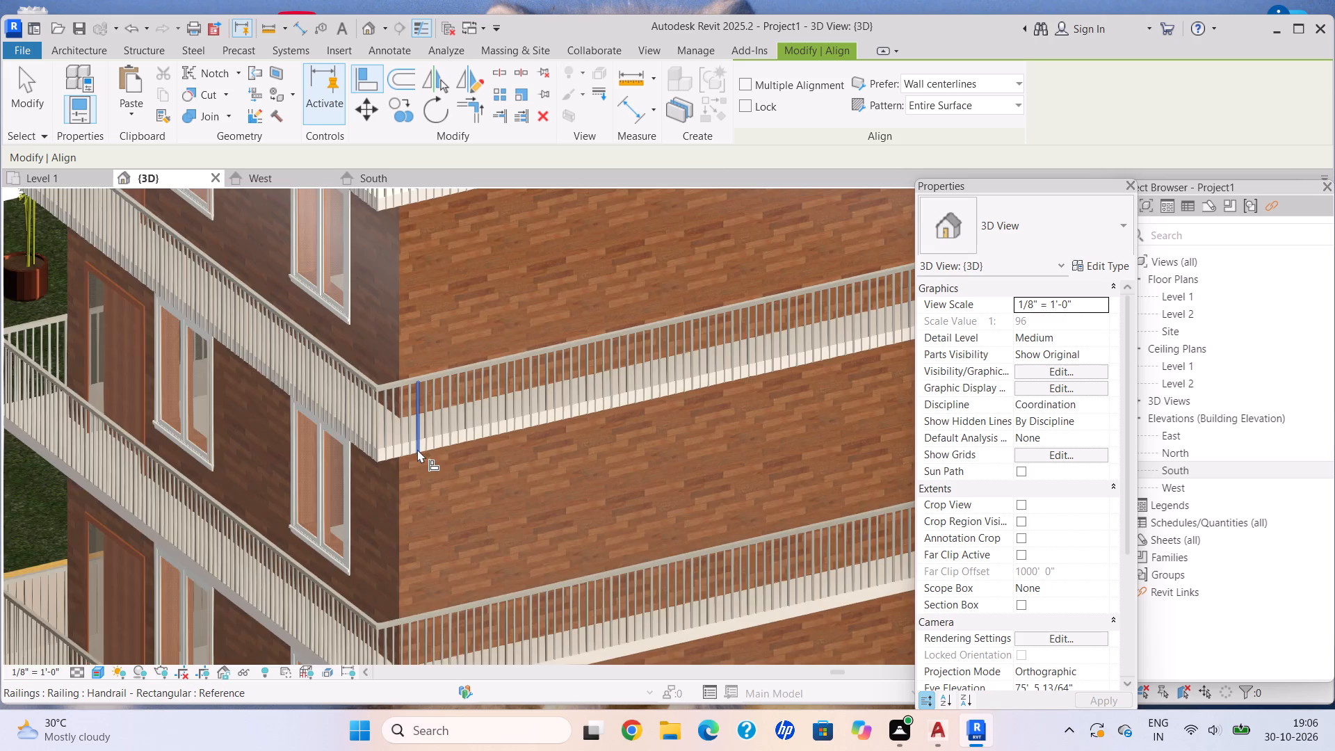
scroll(417, 449, "up", 10)
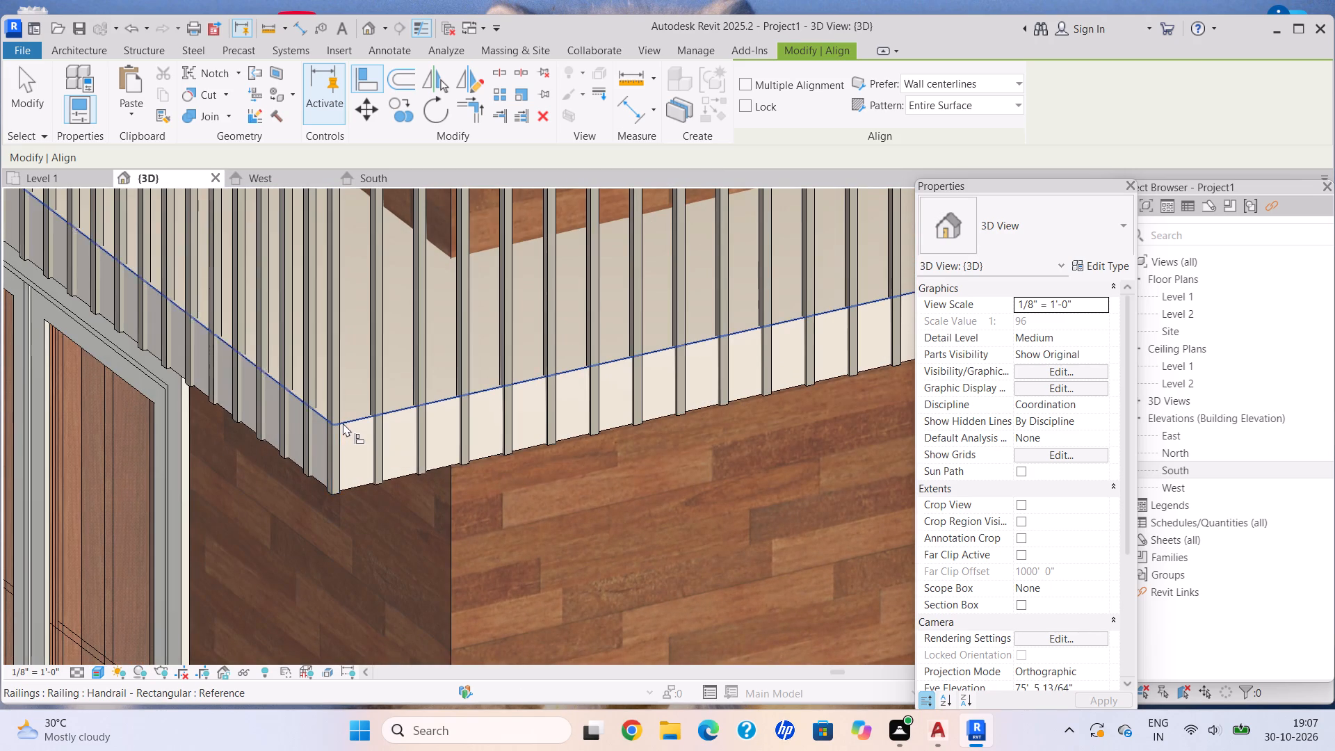
left_click(343, 421)
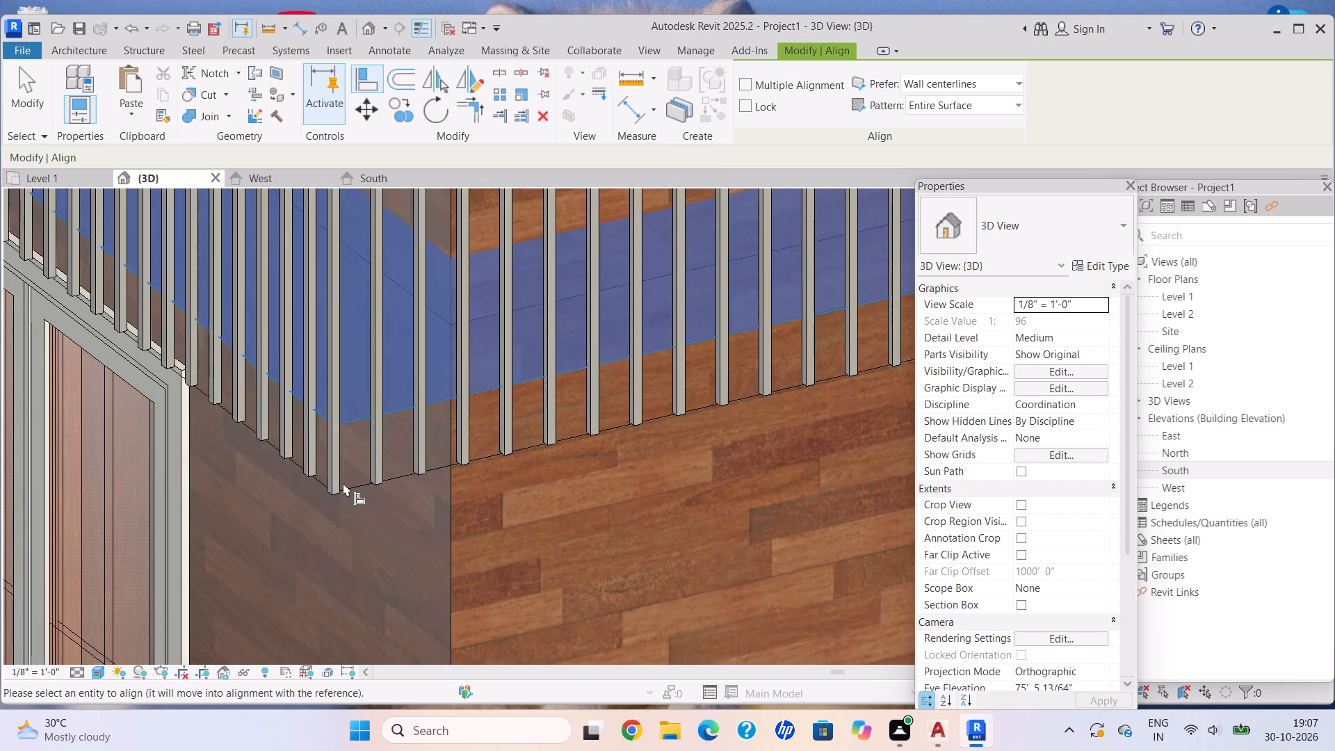
left_click(337, 498)
scroll(337, 498, "down", 11)
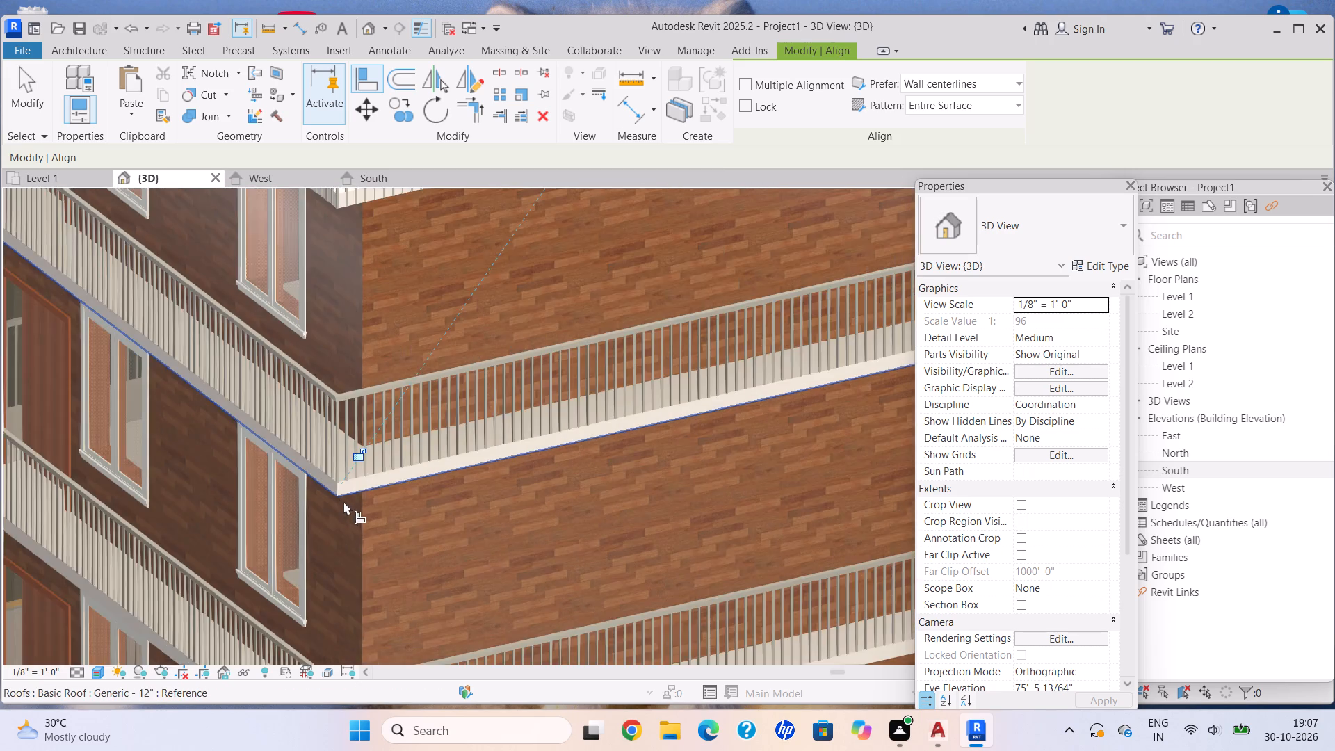
scroll(343, 501, "down", 8)
Examine the roof railing and the upper balcony railings at the building corner against their slab edges, and end aligning.
middle_click_drag(412, 446, 451, 518)
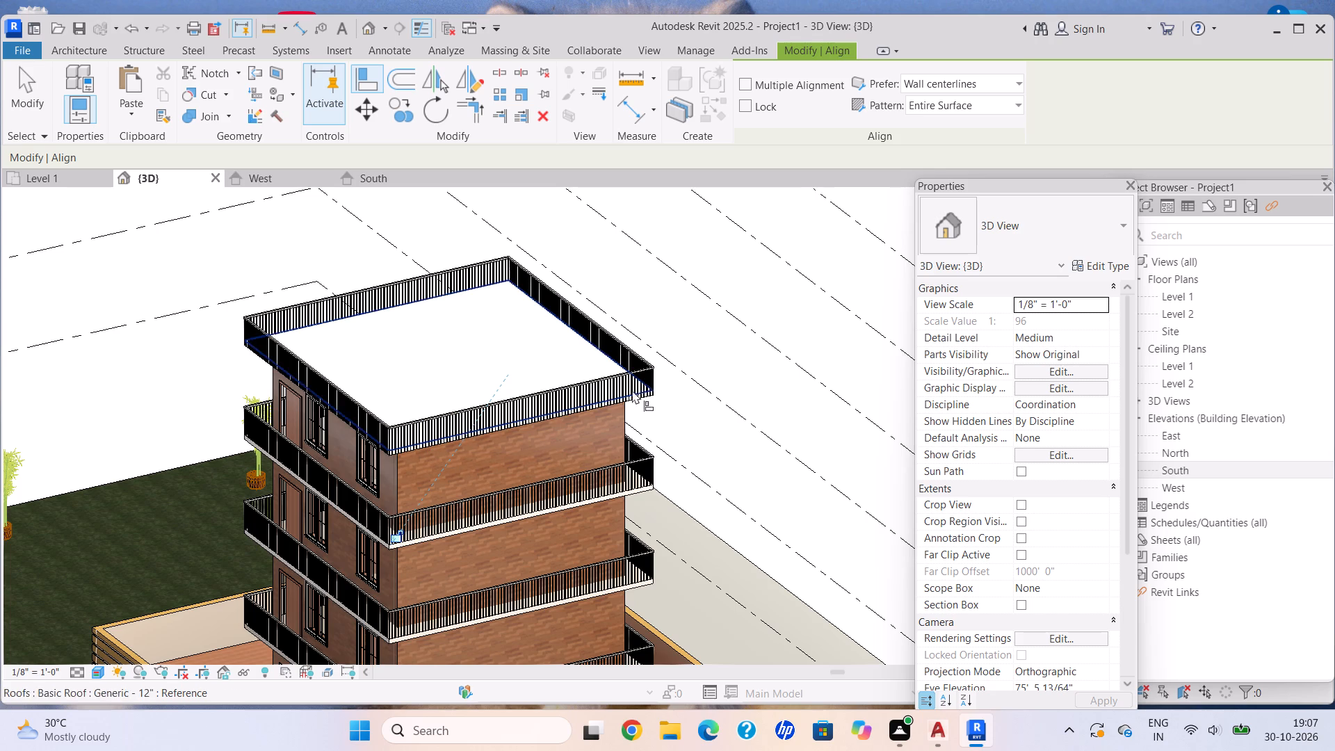
scroll(390, 432, "up", 7)
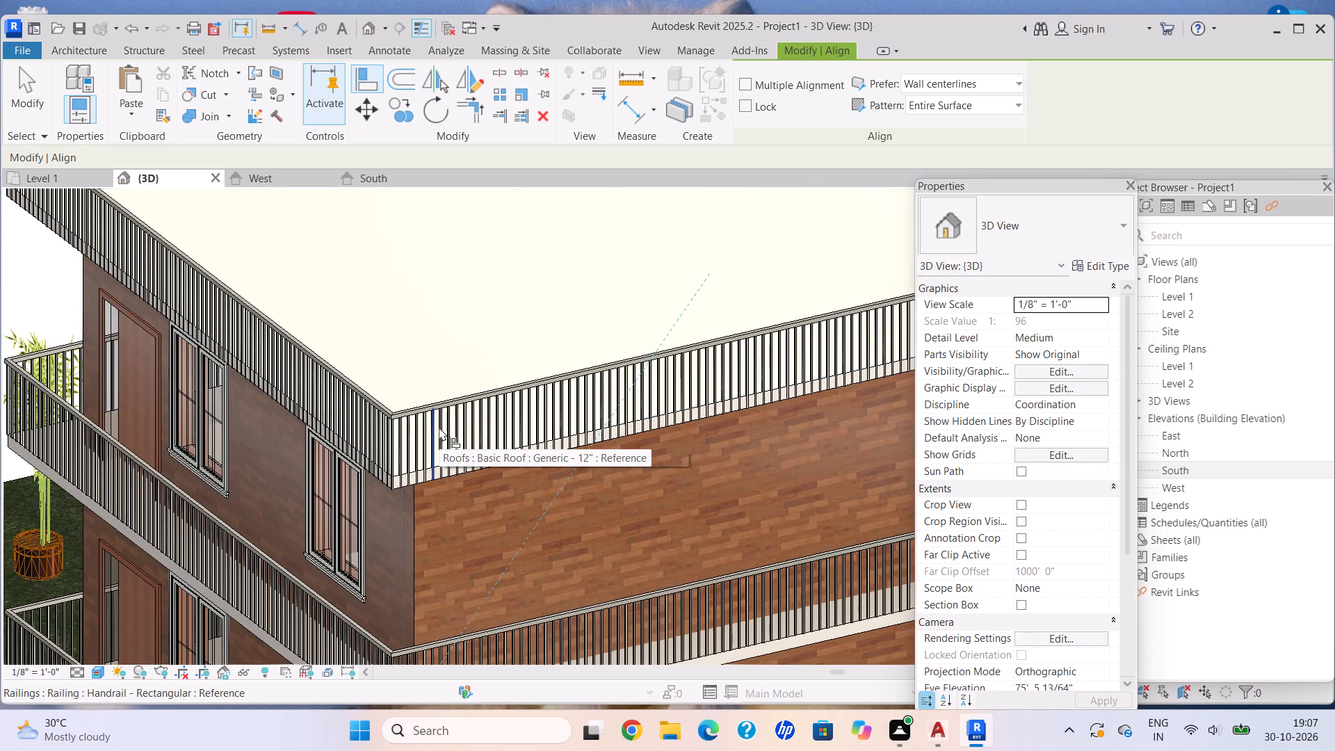
scroll(440, 427, "down", 1)
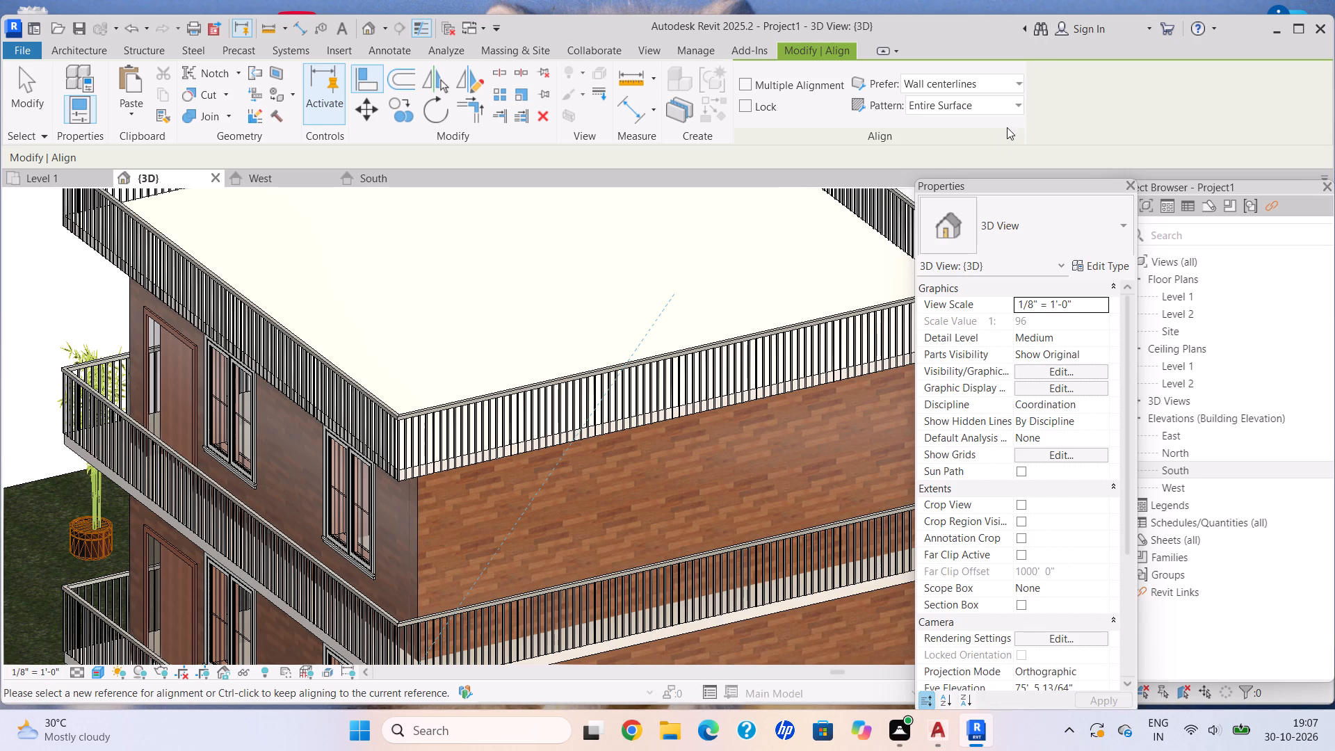
scroll(632, 419, "down", 6)
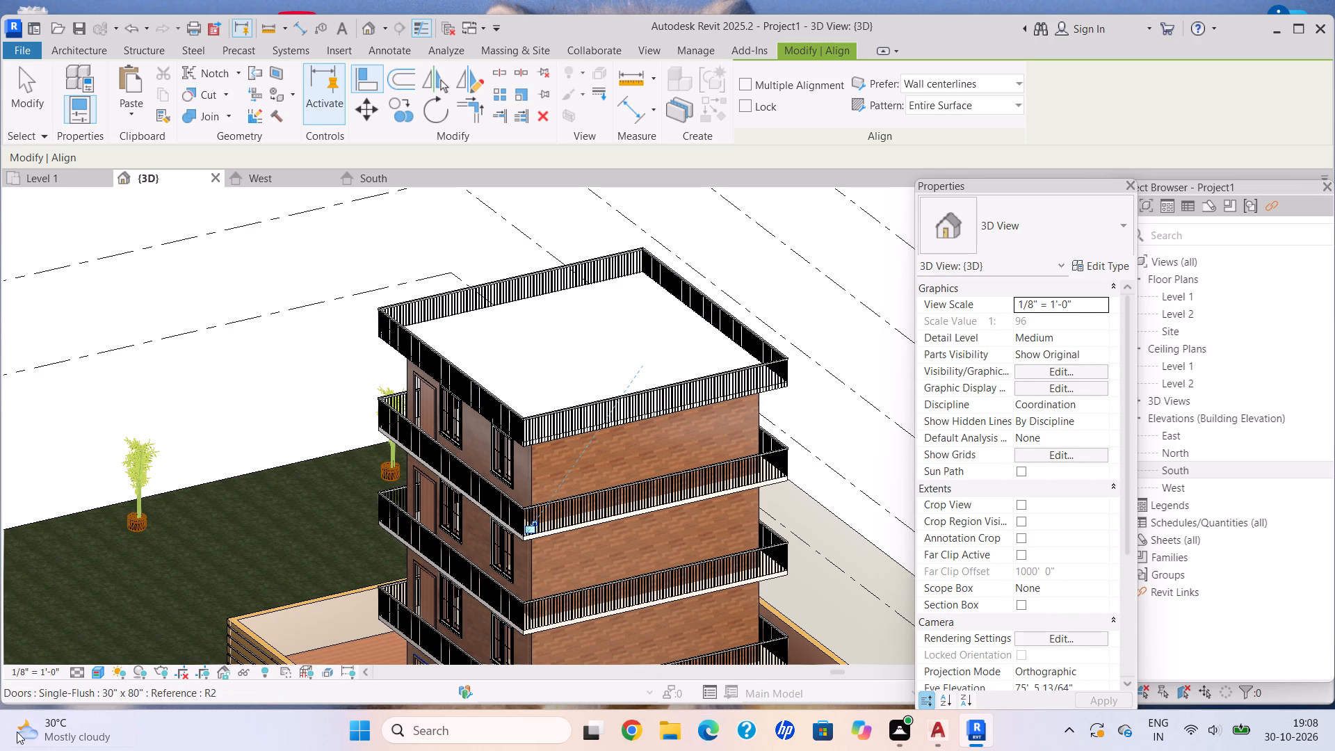
scroll(592, 366, "up", 7)
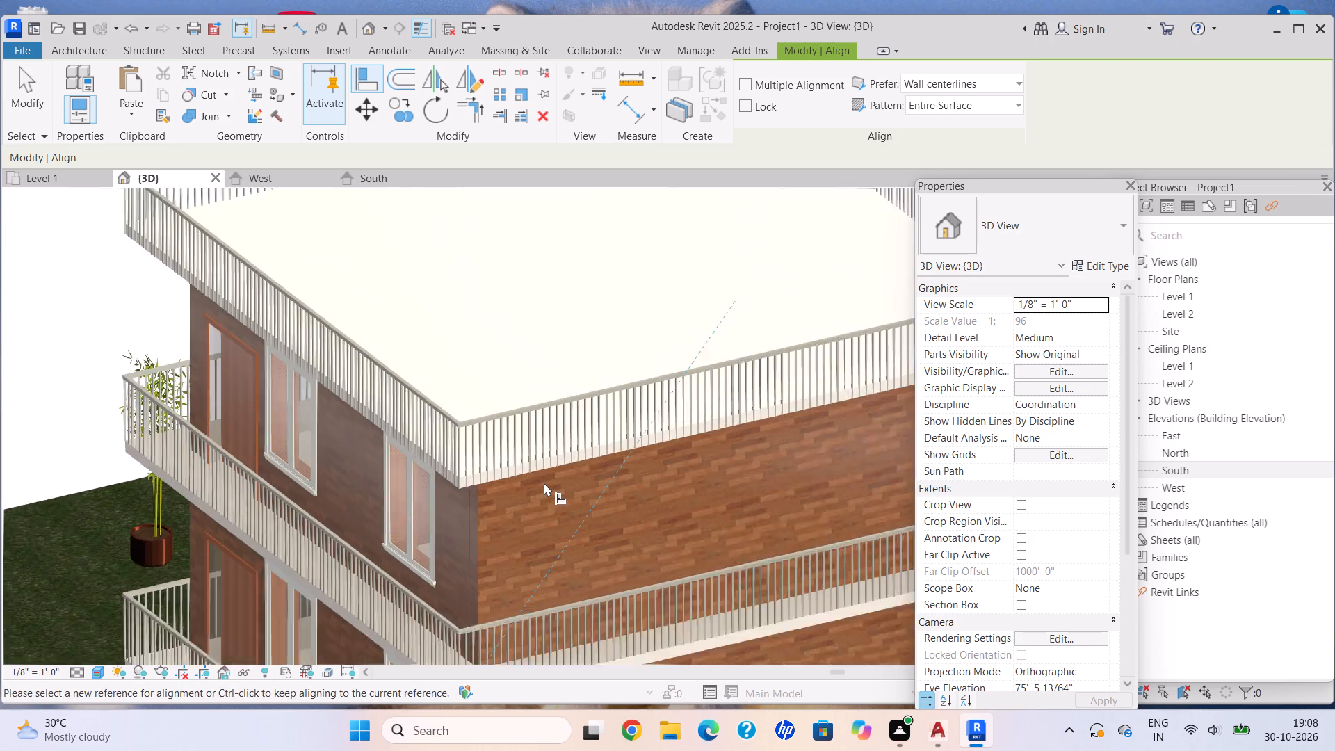
scroll(512, 484, "down", 6)
middle_click_drag(510, 522, 506, 501)
scroll(478, 565, "up", 4)
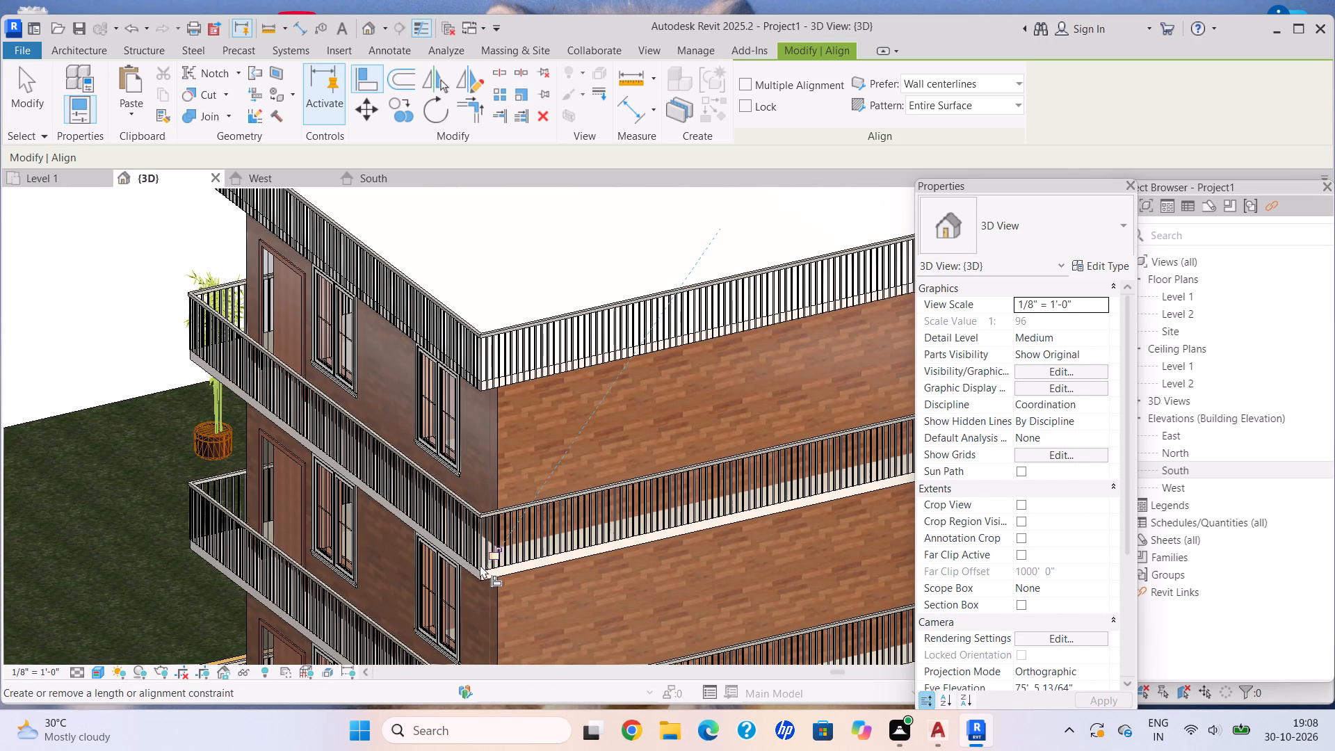
key("Escape")
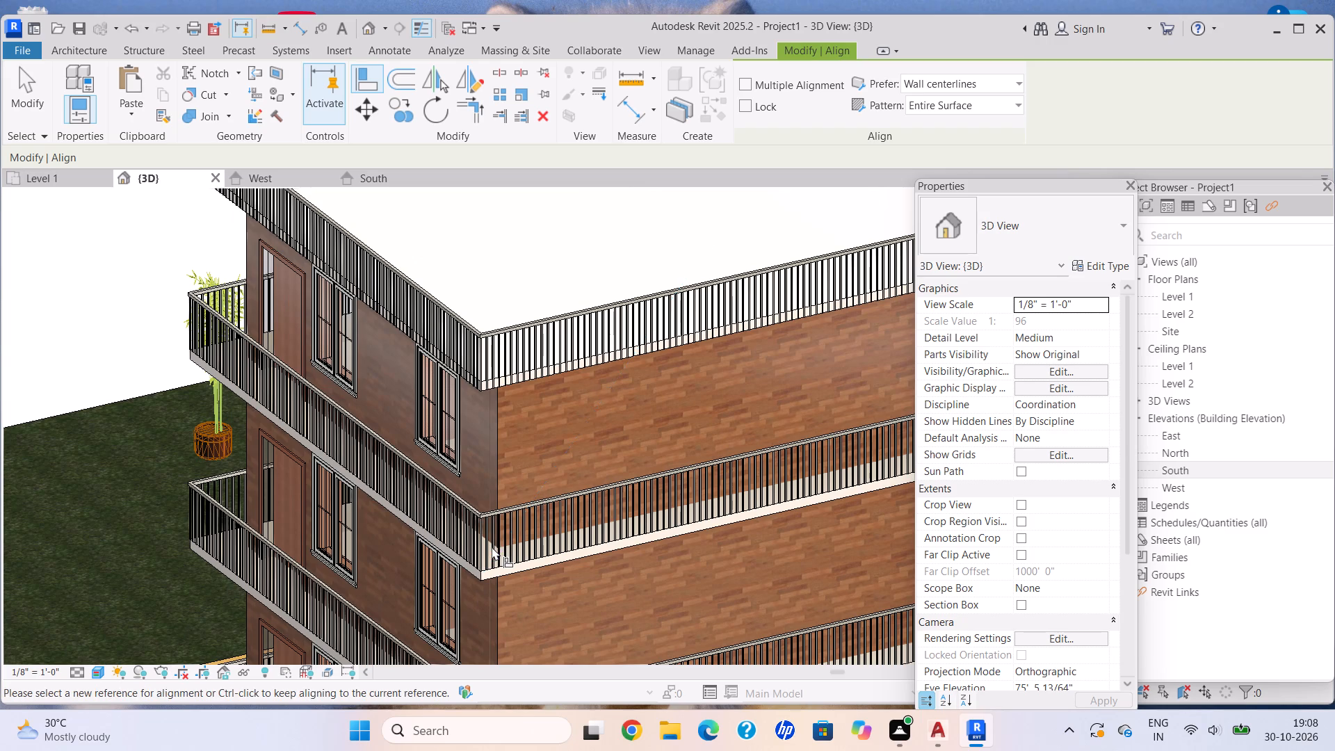
scroll(296, 38, "down", 4)
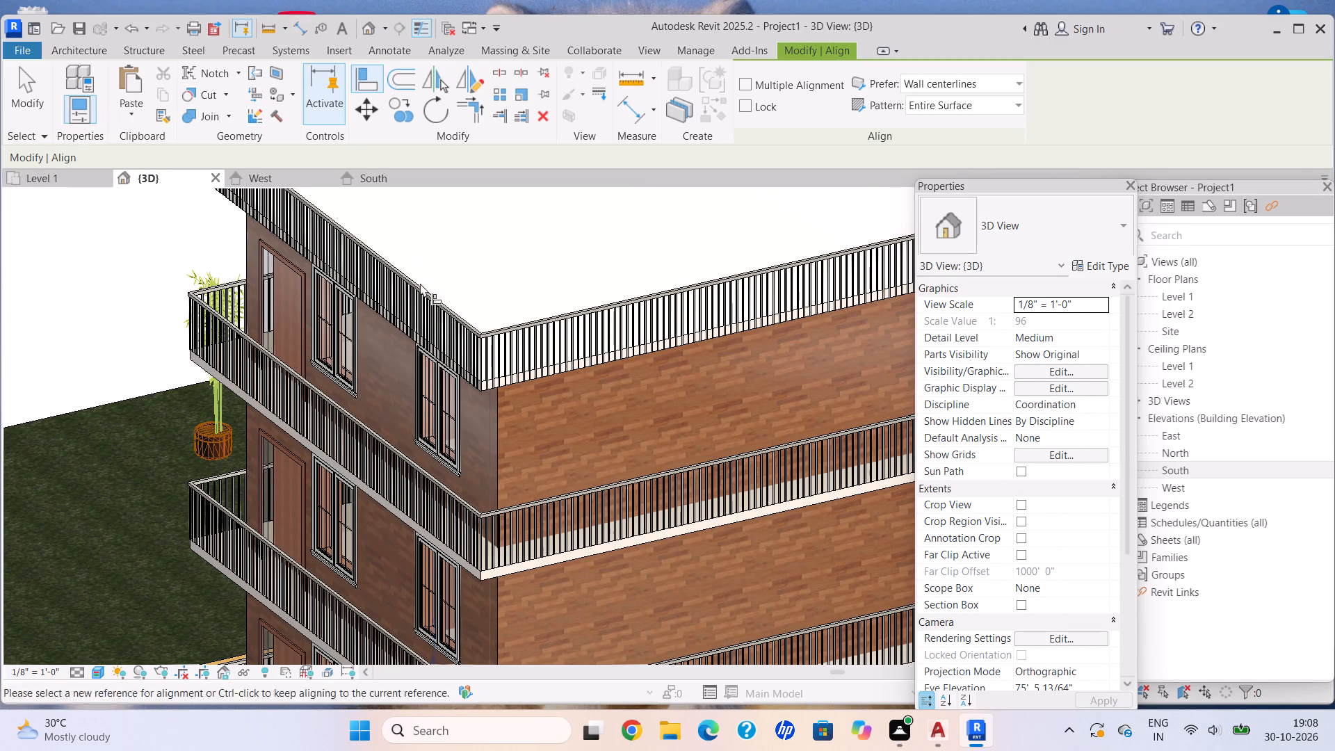
scroll(420, 283, "down", 7)
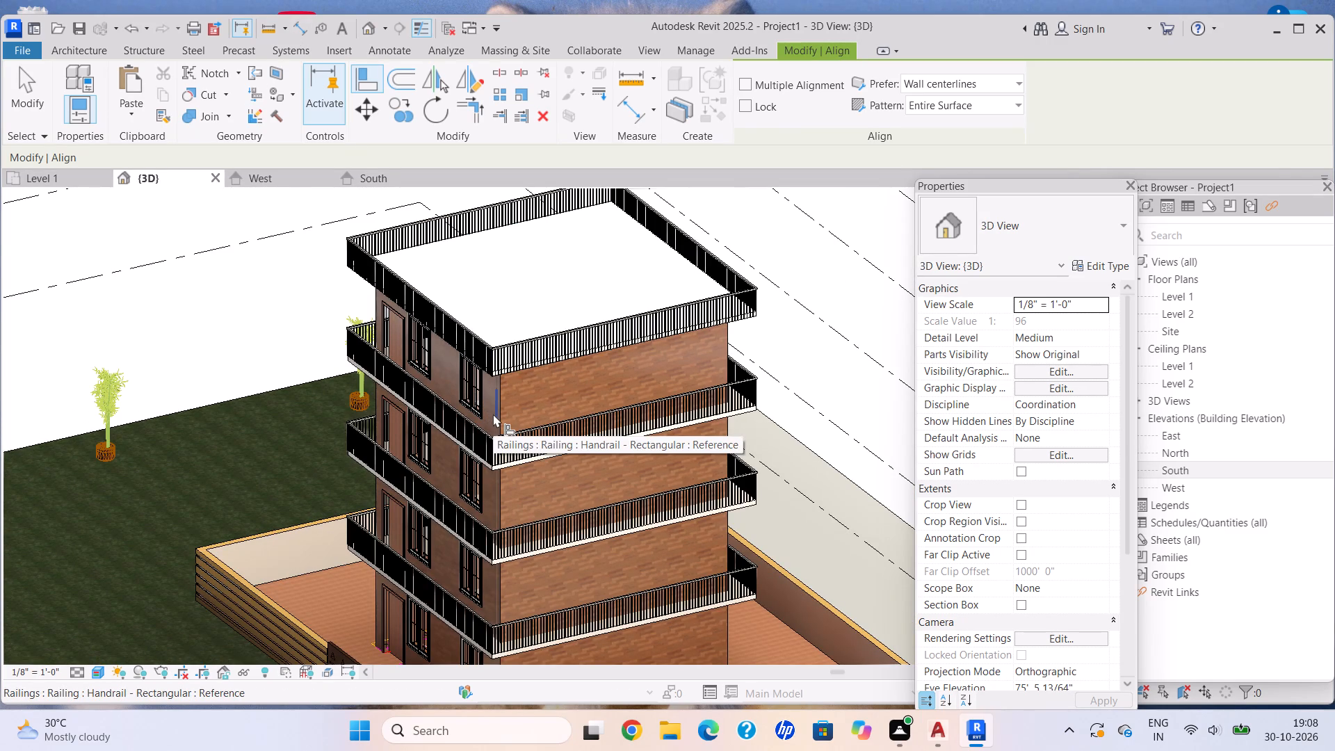
scroll(493, 414, "up", 1)
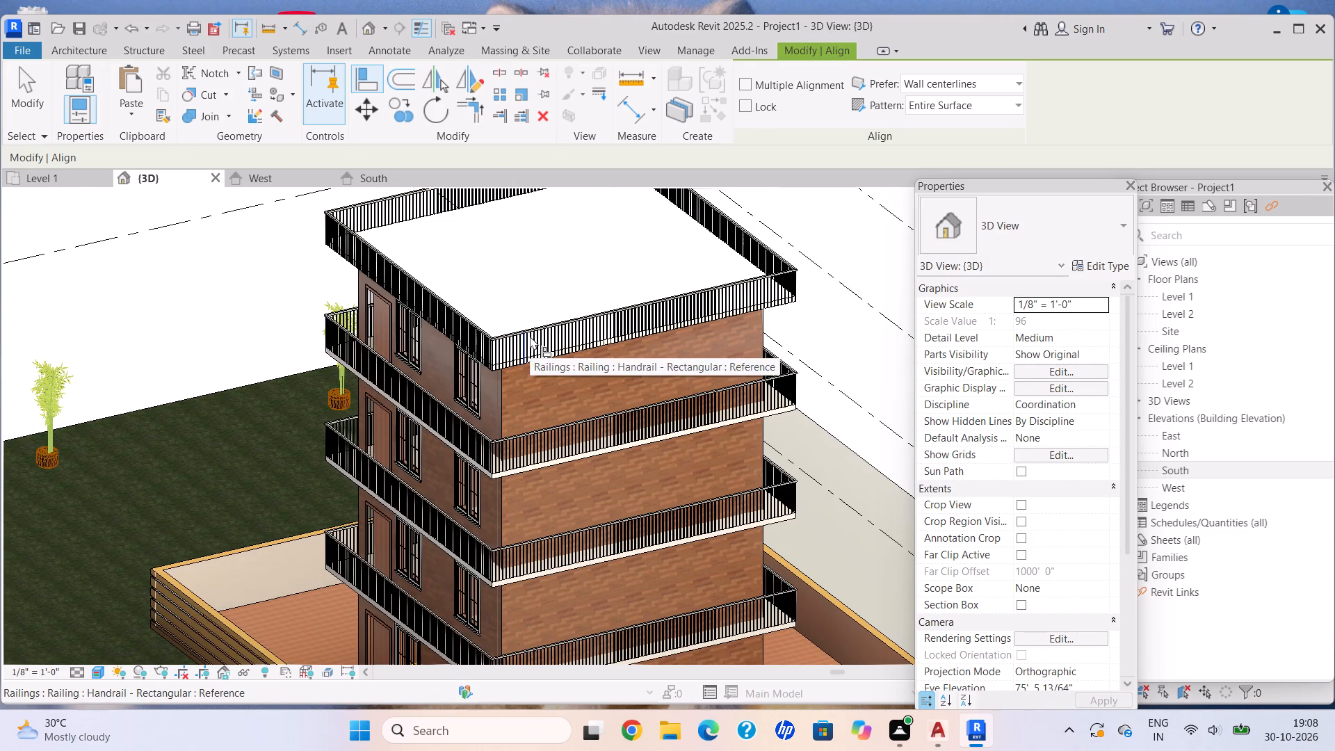
key("Escape")
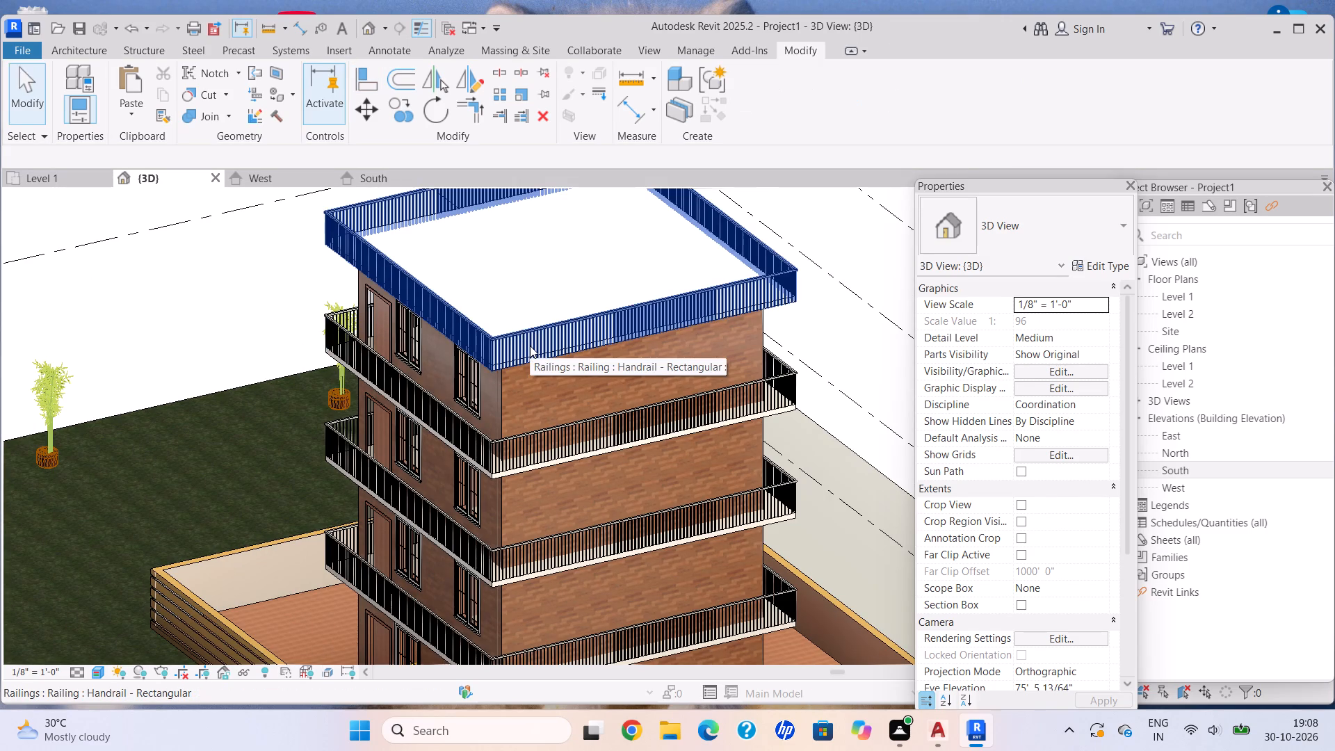
Align the base of the Level 5 roof railing with the top edge of the roof slab at the building corner.
left_click(530, 346)
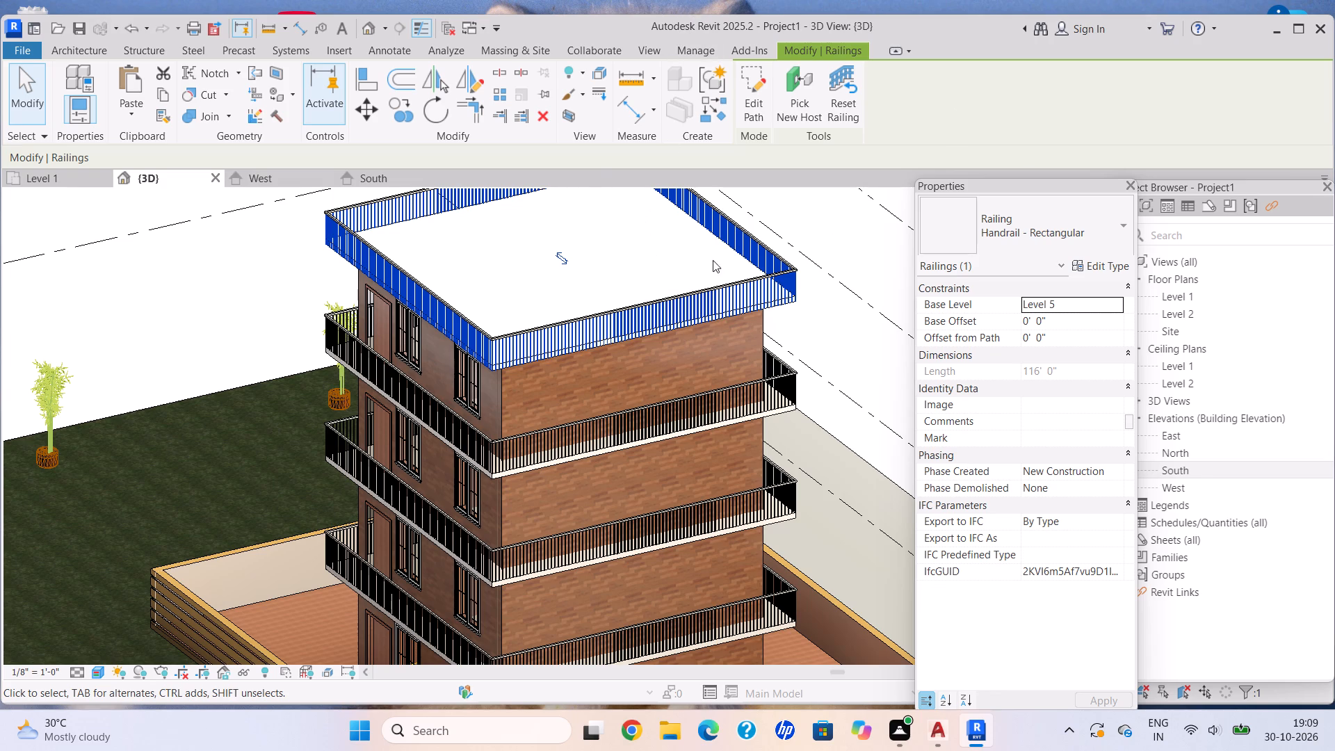
left_click(359, 86)
scroll(478, 388, "up", 8)
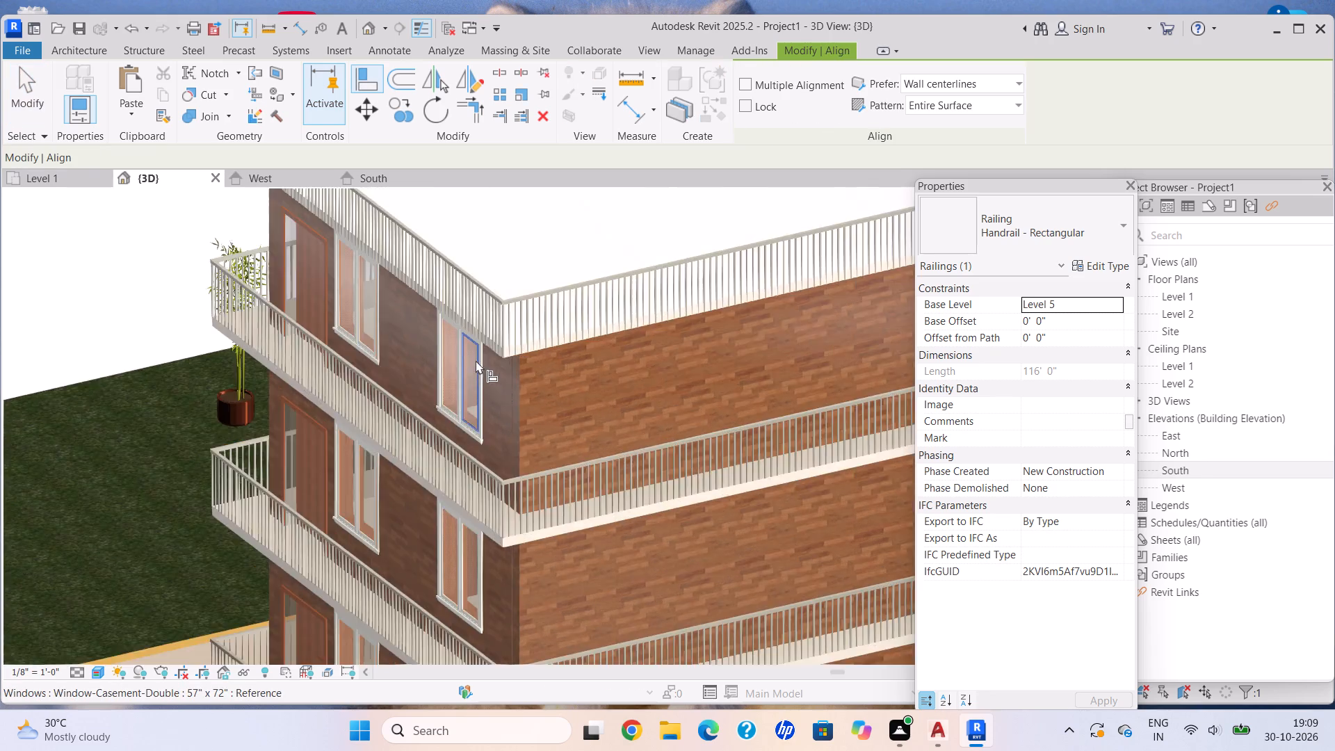
scroll(476, 360, "up", 16)
middle_click_drag(599, 305, 603, 312)
middle_click_drag(601, 332, 436, 435)
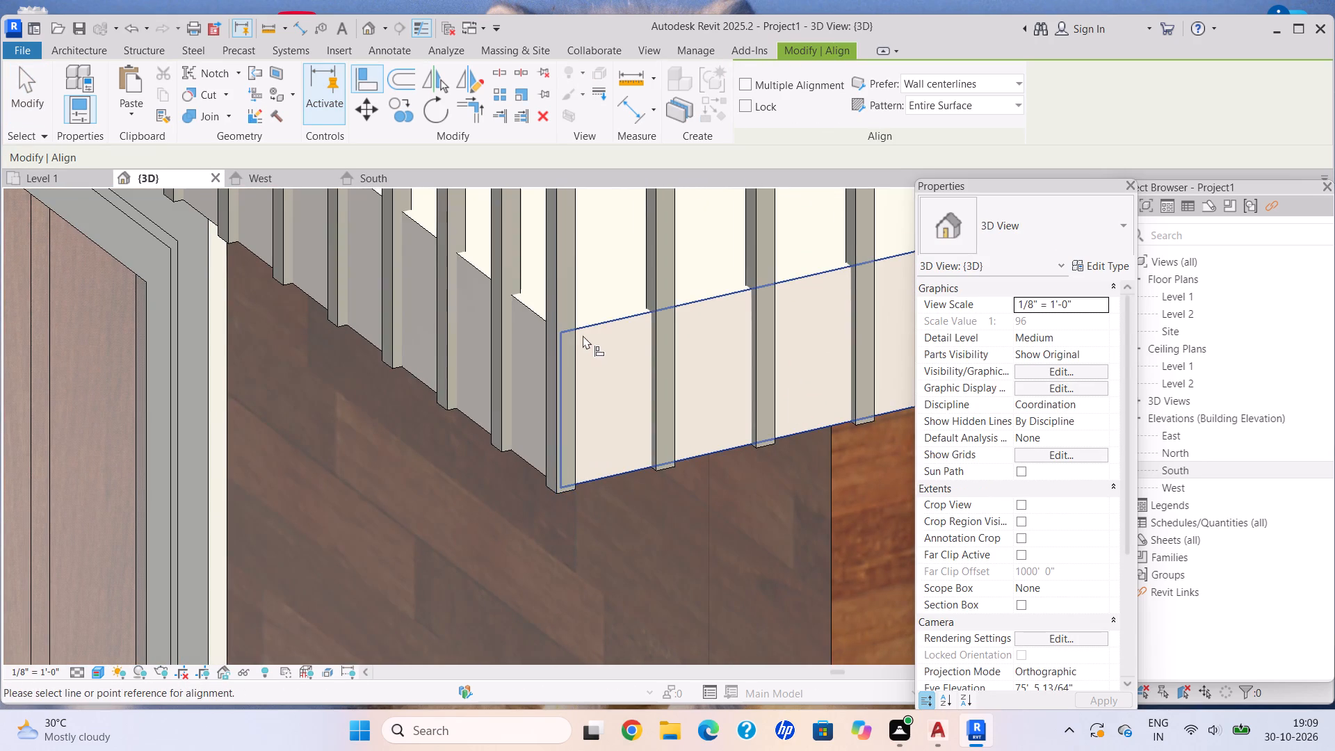
left_click(577, 326)
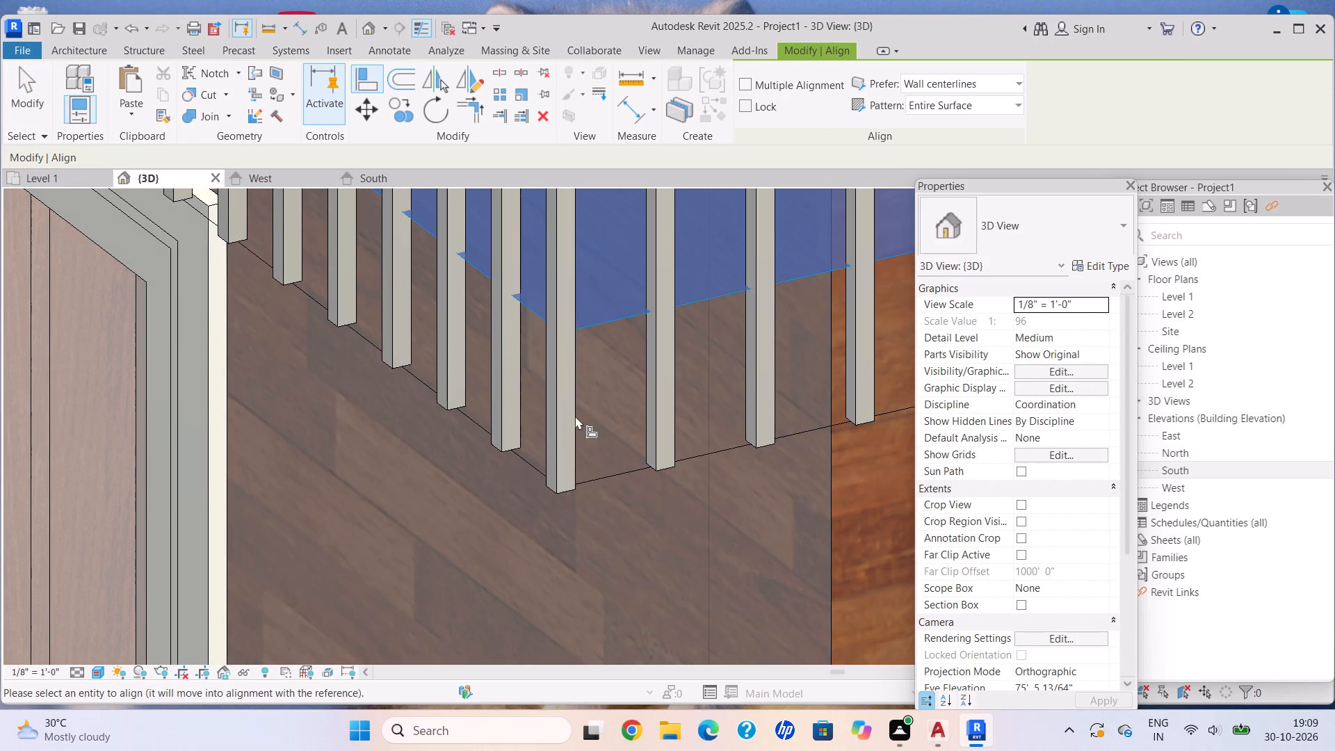
left_click(564, 495)
scroll(615, 407, "down", 13)
middle_click_drag(614, 406, 613, 406)
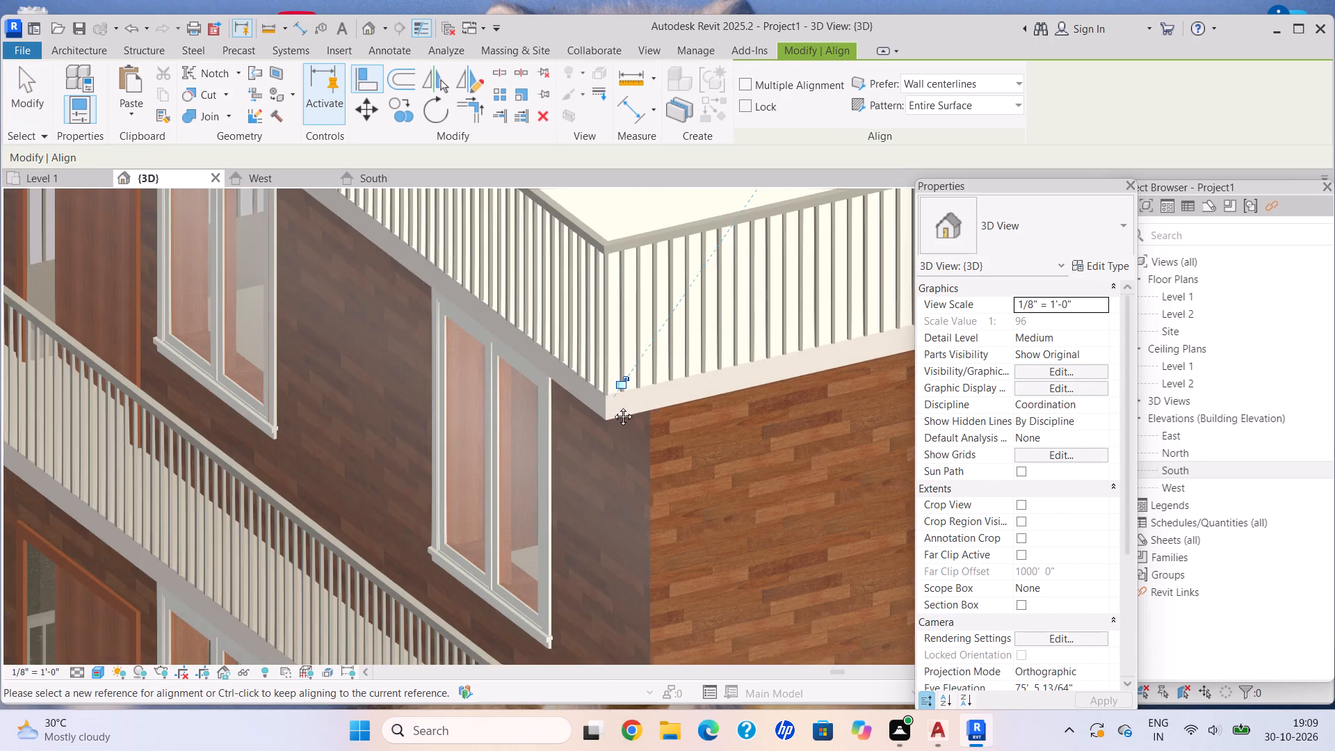
middle_click_drag(613, 406, 510, 425)
scroll(502, 391, "down", 5)
middle_click_drag(501, 391, 479, 392)
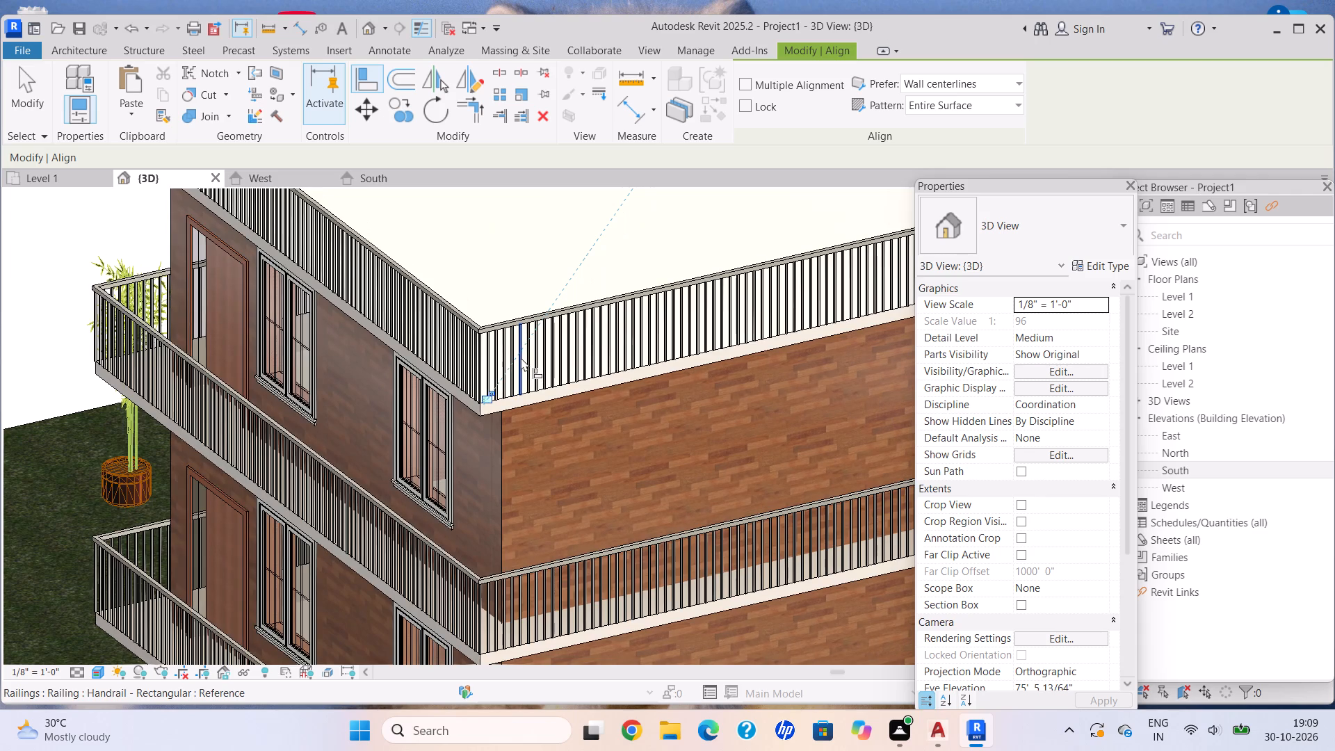
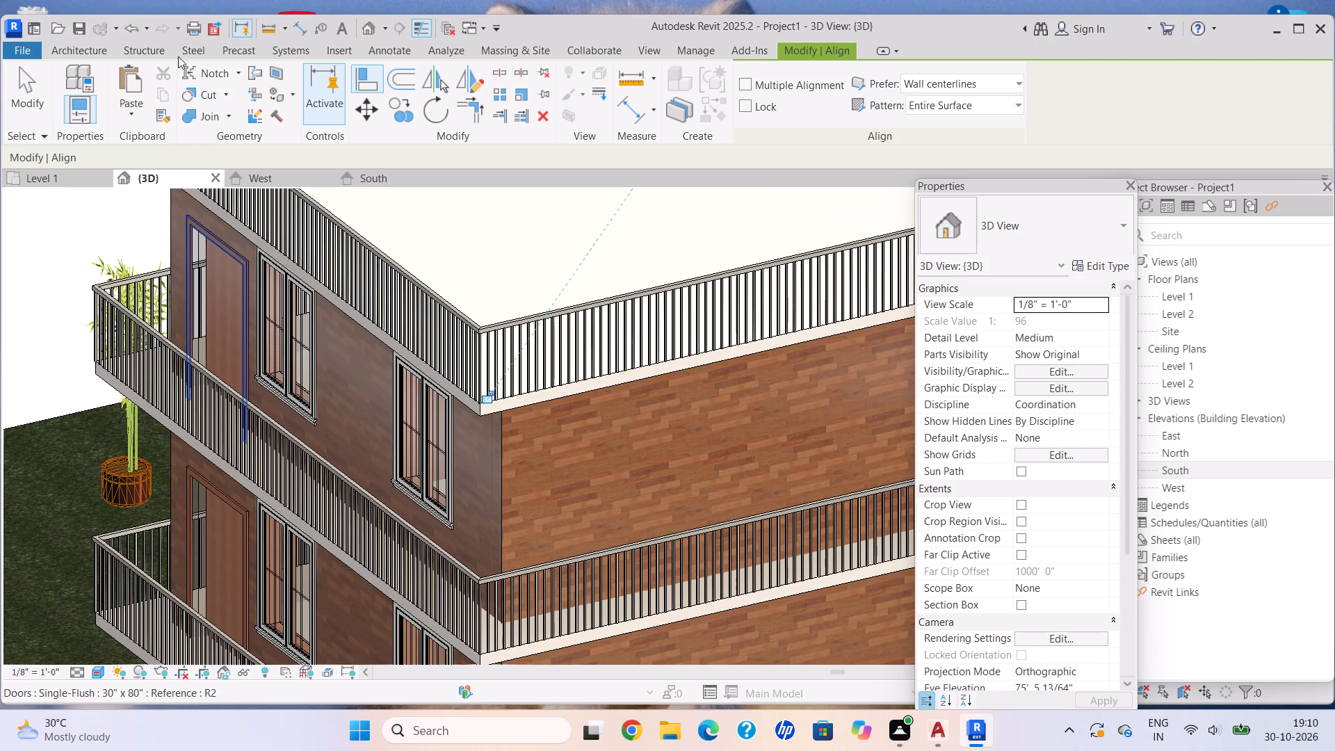
Examine the roof and balcony railings from the building corner out to the whole building, and end aligning.
scroll(43, 97, "down", 6)
scroll(388, 193, "down", 5)
middle_click(390, 204)
middle_click_drag(364, 269, 338, 321)
scroll(337, 327, "up", 4)
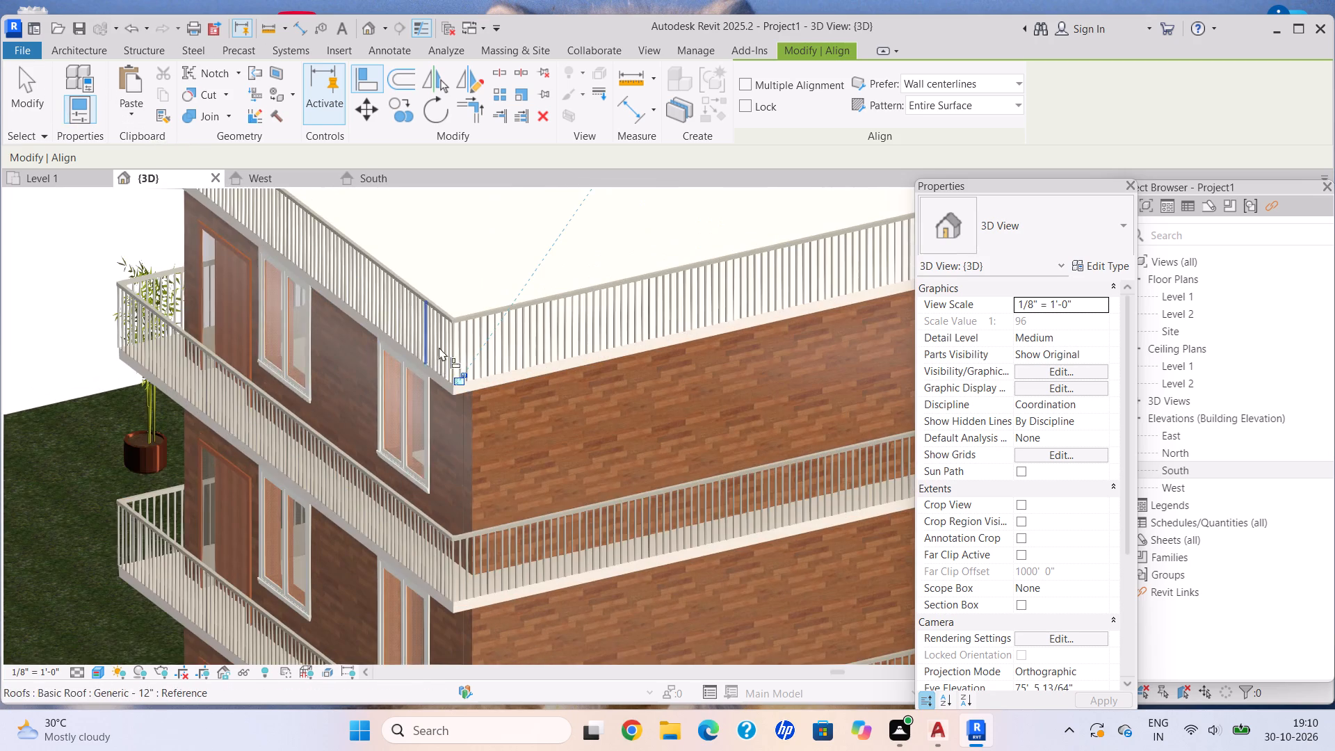
key("Escape")
scroll(519, 391, "down", 6)
middle_click_drag(509, 387, 434, 345)
scroll(432, 345, "up", 1)
middle_click_drag(531, 475, 522, 462)
scroll(521, 460, "down", 2)
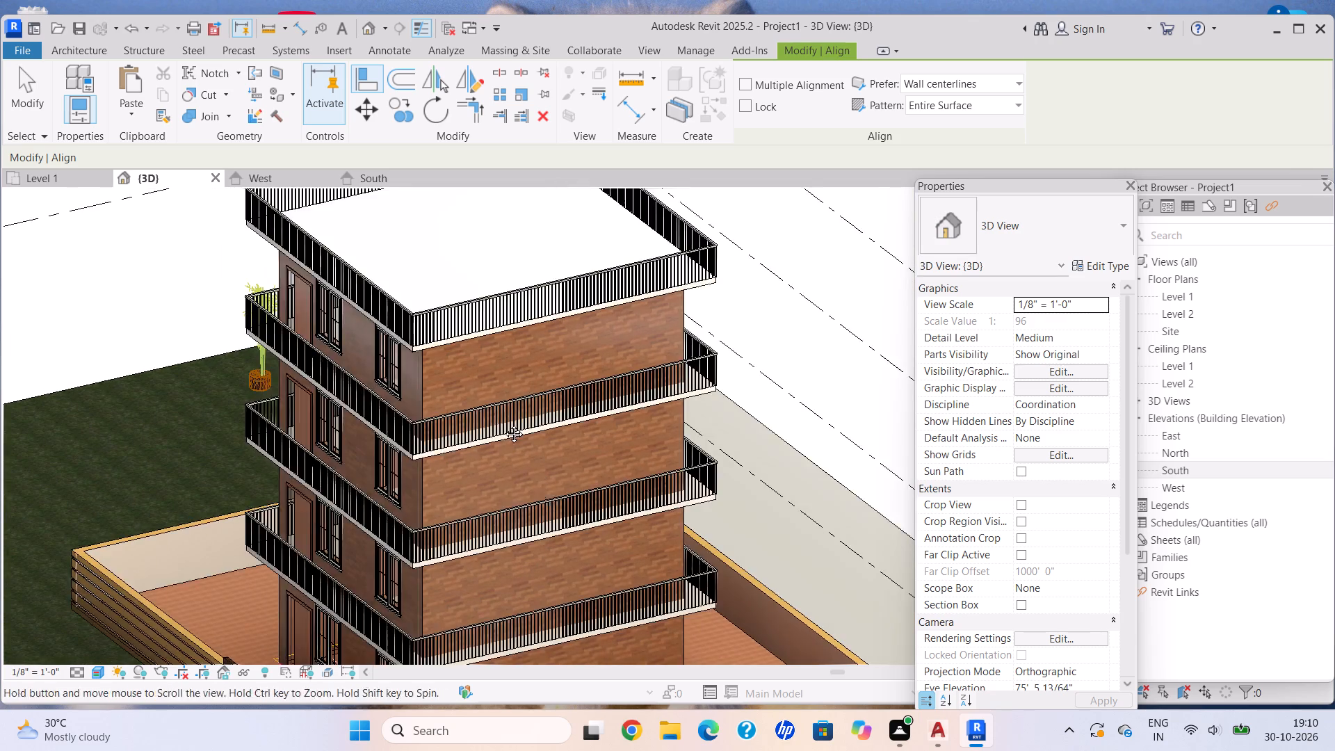
scroll(503, 423, "down", 1)
scroll(565, 520, "down", 3)
middle_click_drag(563, 517, 541, 417)
scroll(434, 542, "up", 1, "shift")
middle_click_drag(459, 483, 546, 481, "shift")
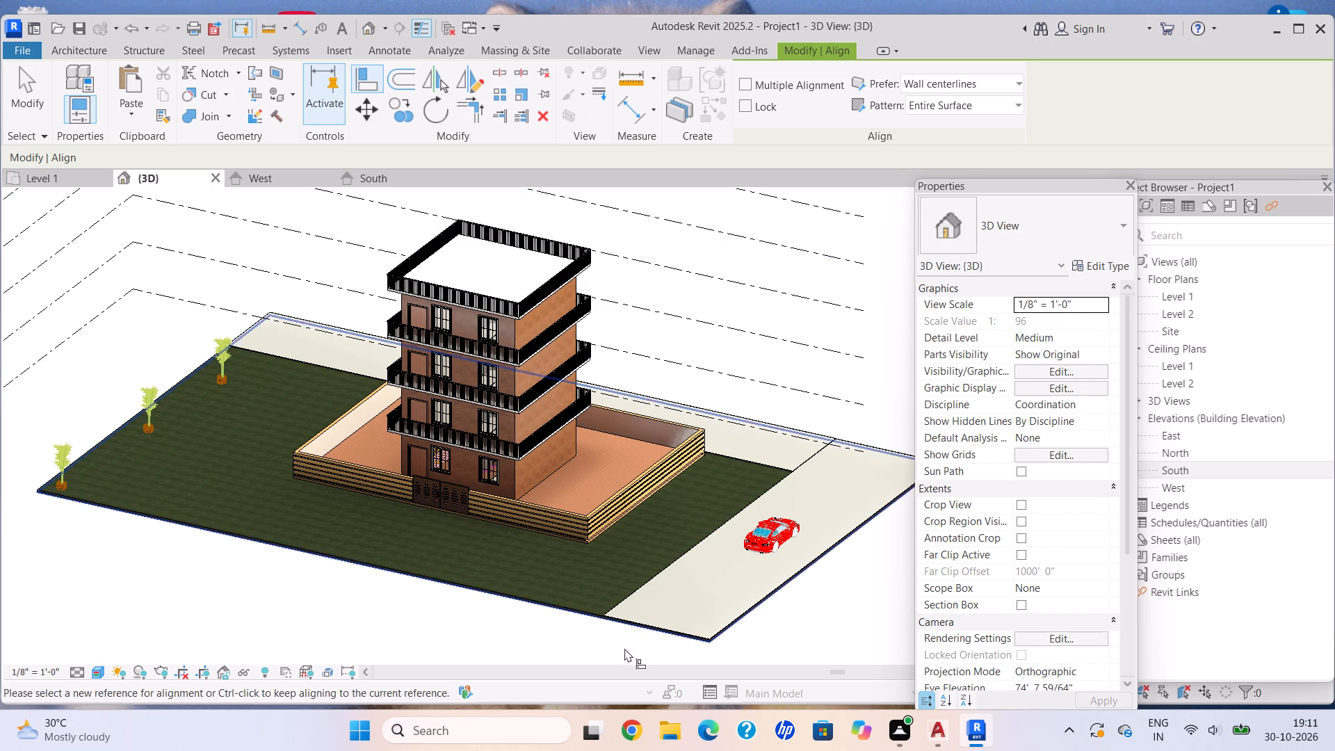
key("Escape")
Examine the boundary wall around the house, including the gate side and the base of its corner facing the road.
scroll(551, 616, "down", 5)
middle_click_drag(430, 608, 620, 572, "shift")
scroll(585, 551, "up", 8)
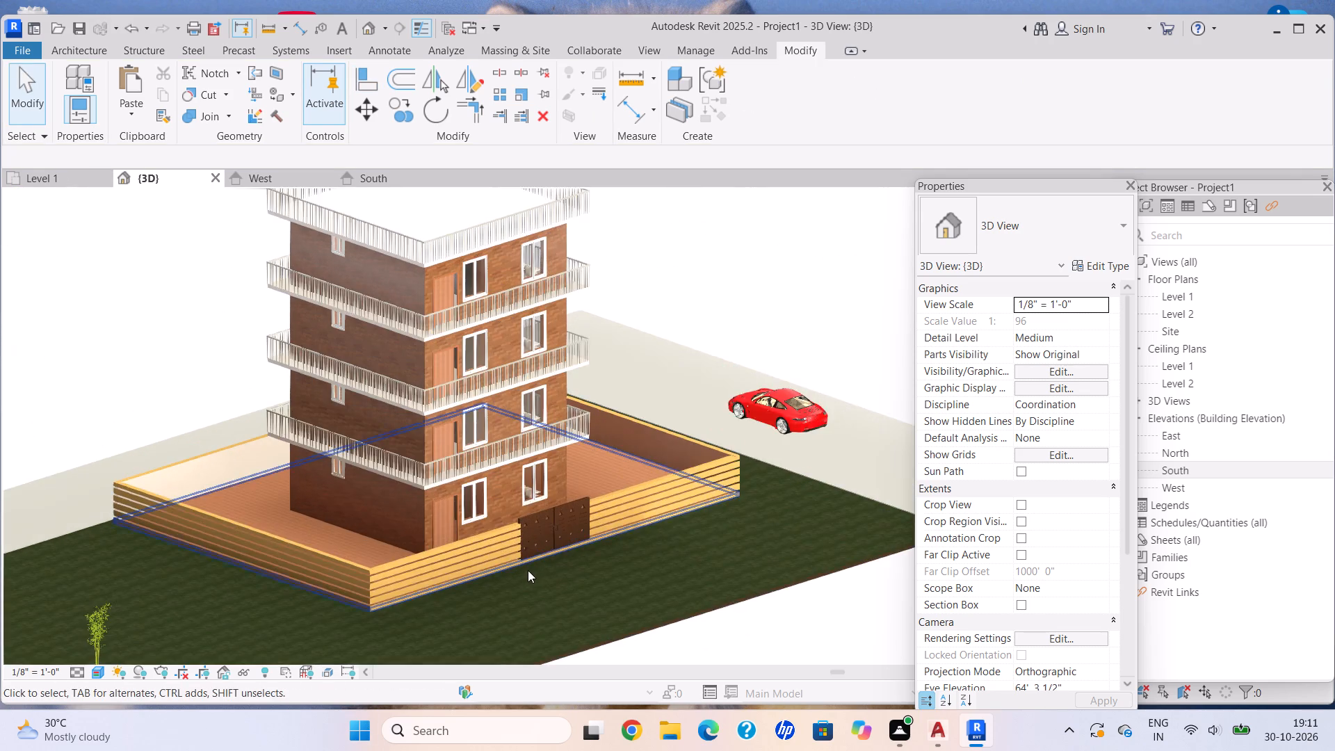
scroll(528, 570, "up", 1)
middle_click_drag(510, 591, 413, 613, "shift")
scroll(442, 576, "up", 5)
scroll(513, 590, "down", 4)
middle_click_drag(510, 588, 501, 586, "shift")
middle_click(499, 586, "shift")
scroll(820, 495, "down", 2)
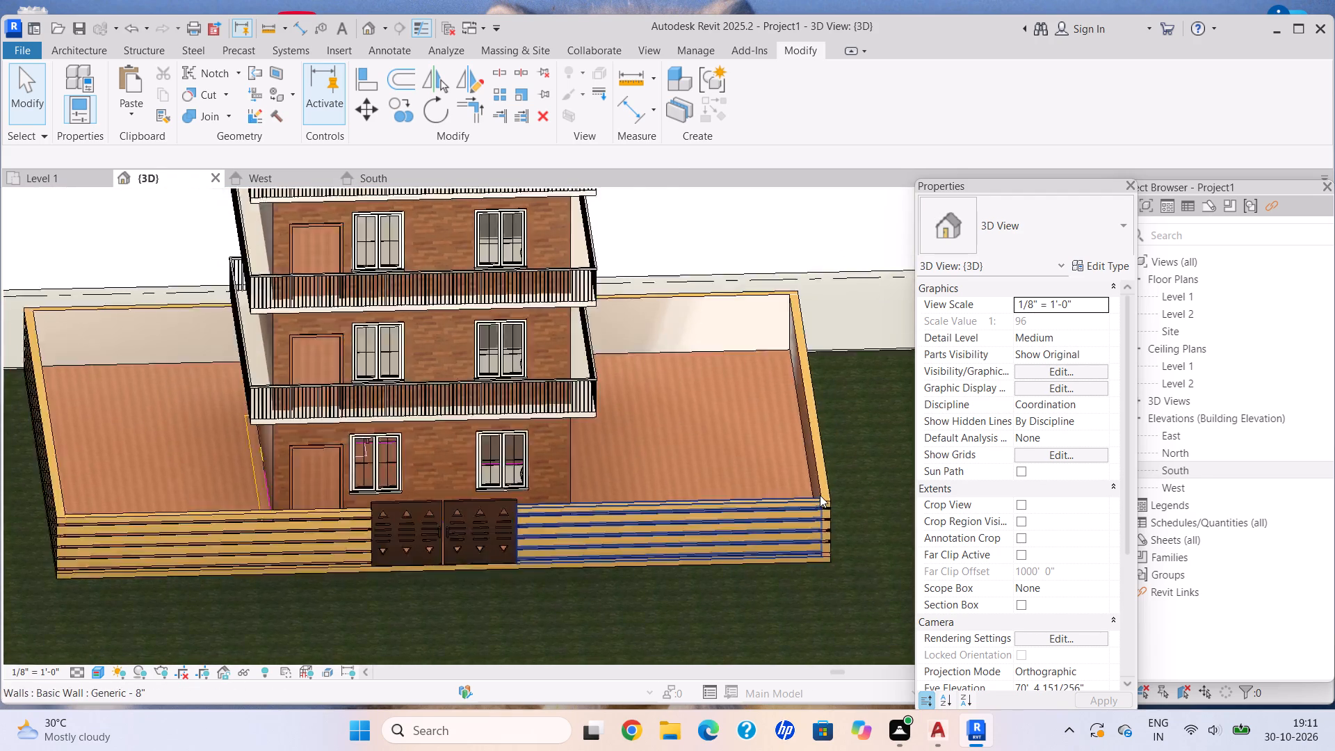
middle_click_drag(820, 495, 681, 533, "shift")
middle_click_drag(699, 544, 624, 544)
key("Escape")
scroll(505, 584, "up", 6)
middle_click_drag(494, 606, 512, 551)
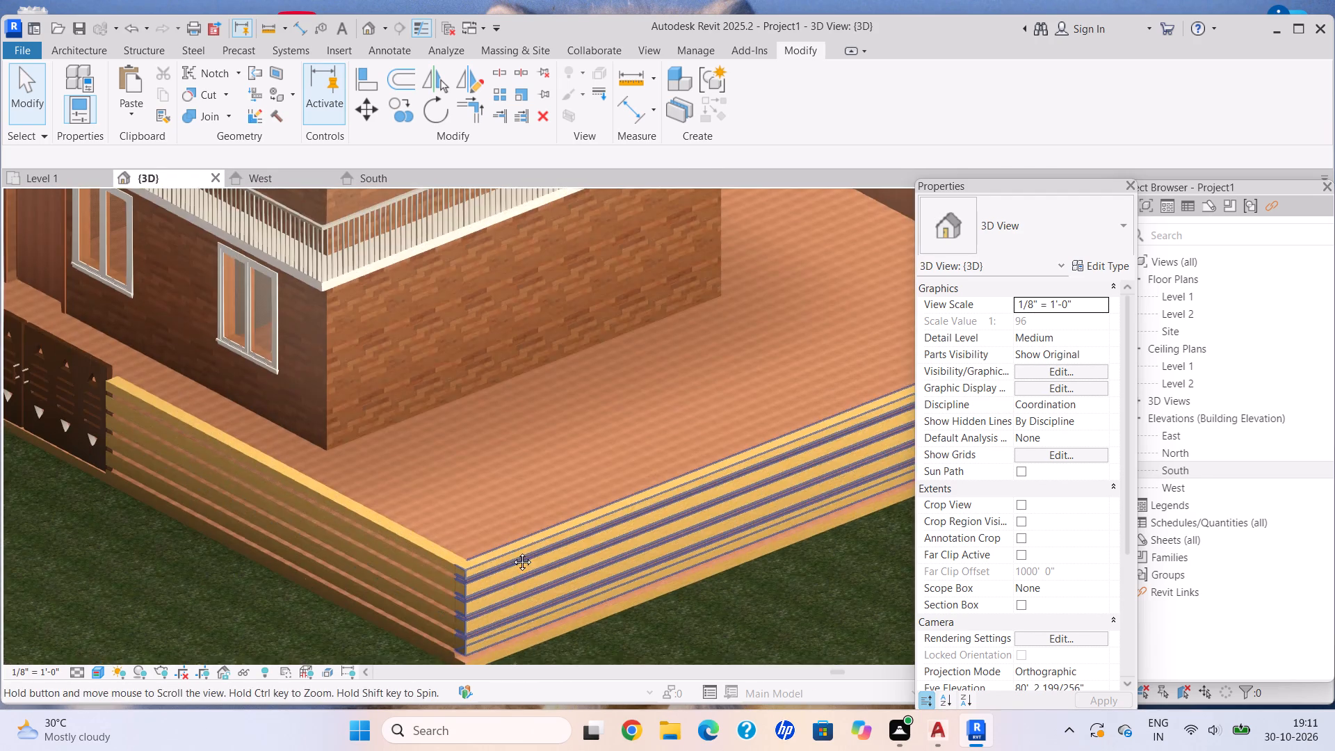
middle_click_drag(512, 551, 508, 558)
scroll(501, 622, "up", 10)
key("Escape")
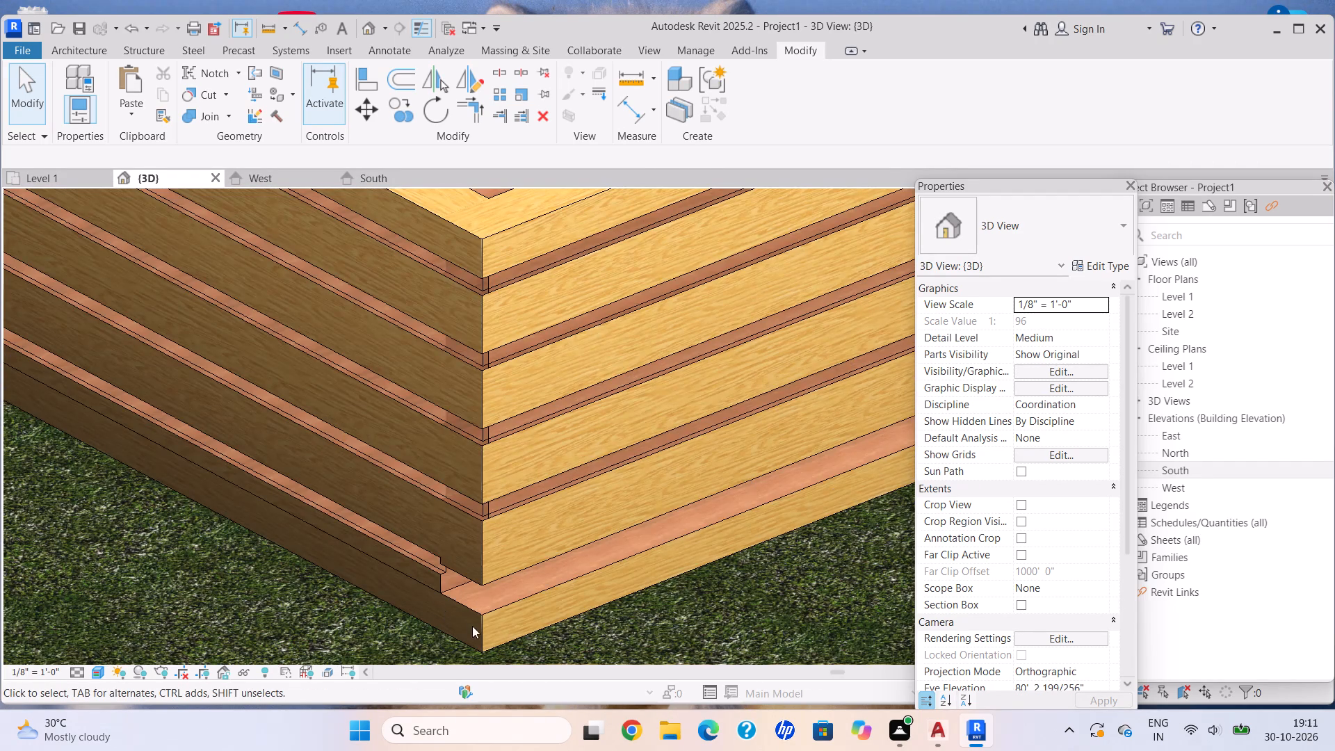
scroll(473, 625, "down", 1)
middle_click_drag(473, 621, 485, 547, "shift")
scroll(495, 574, "down", 8)
middle_click_drag(489, 570, 450, 597)
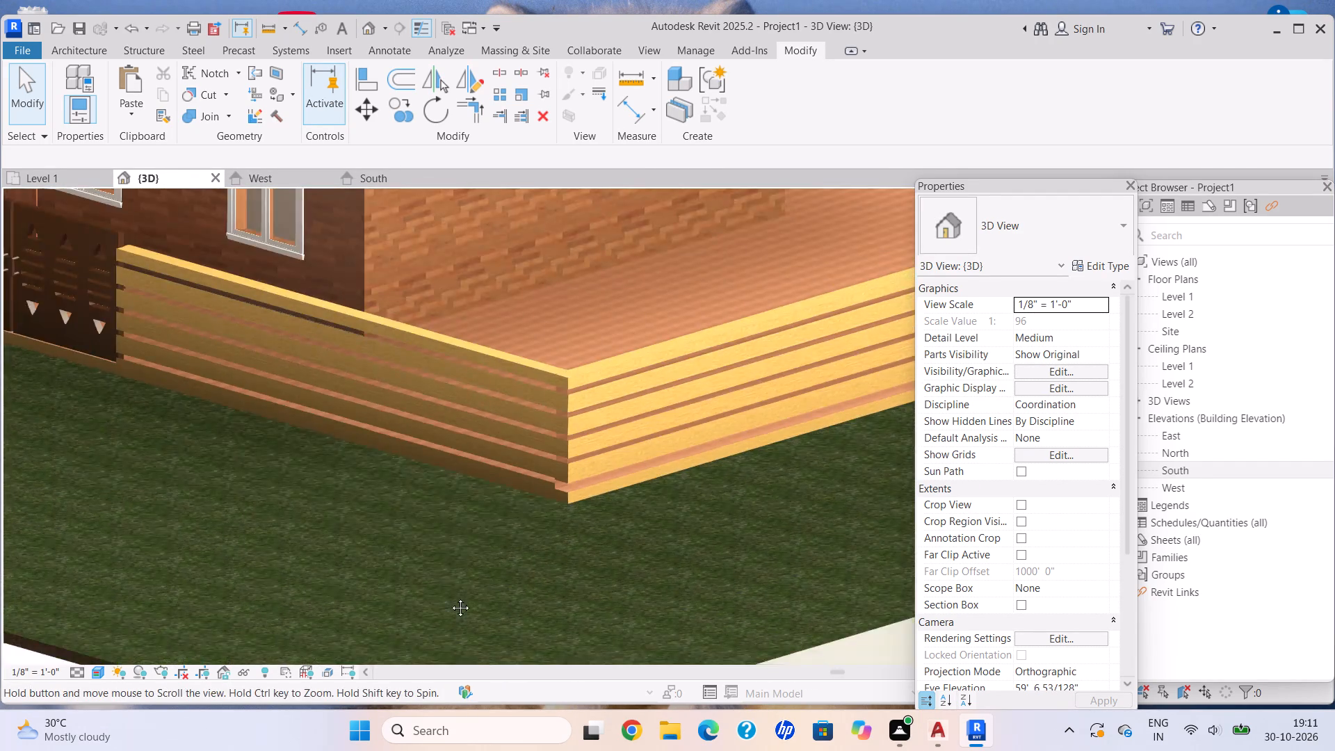
middle_click_drag(450, 597, 394, 611)
scroll(503, 535, "up", 6)
scroll(442, 526, "up", 6)
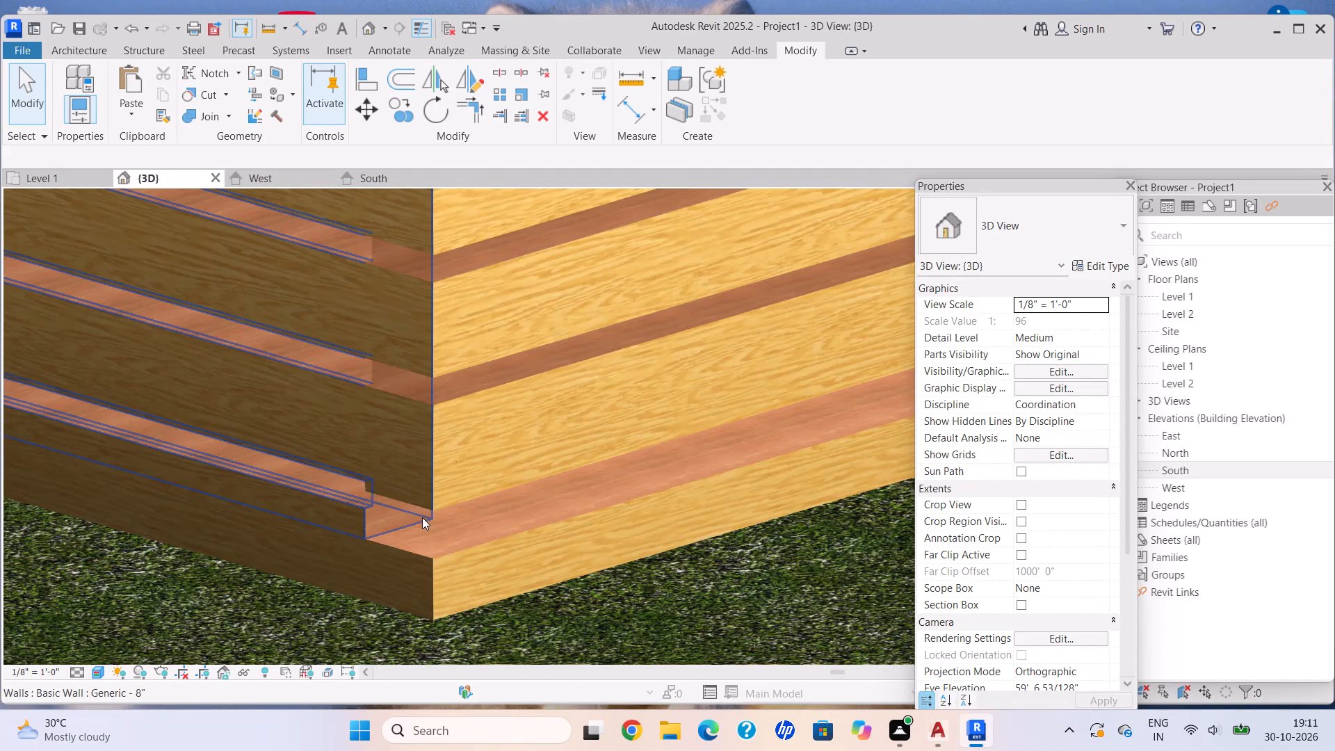
scroll(459, 565, "down", 6)
middle_click_drag(451, 580, 411, 545, "shift")
scroll(421, 550, "down", 2)
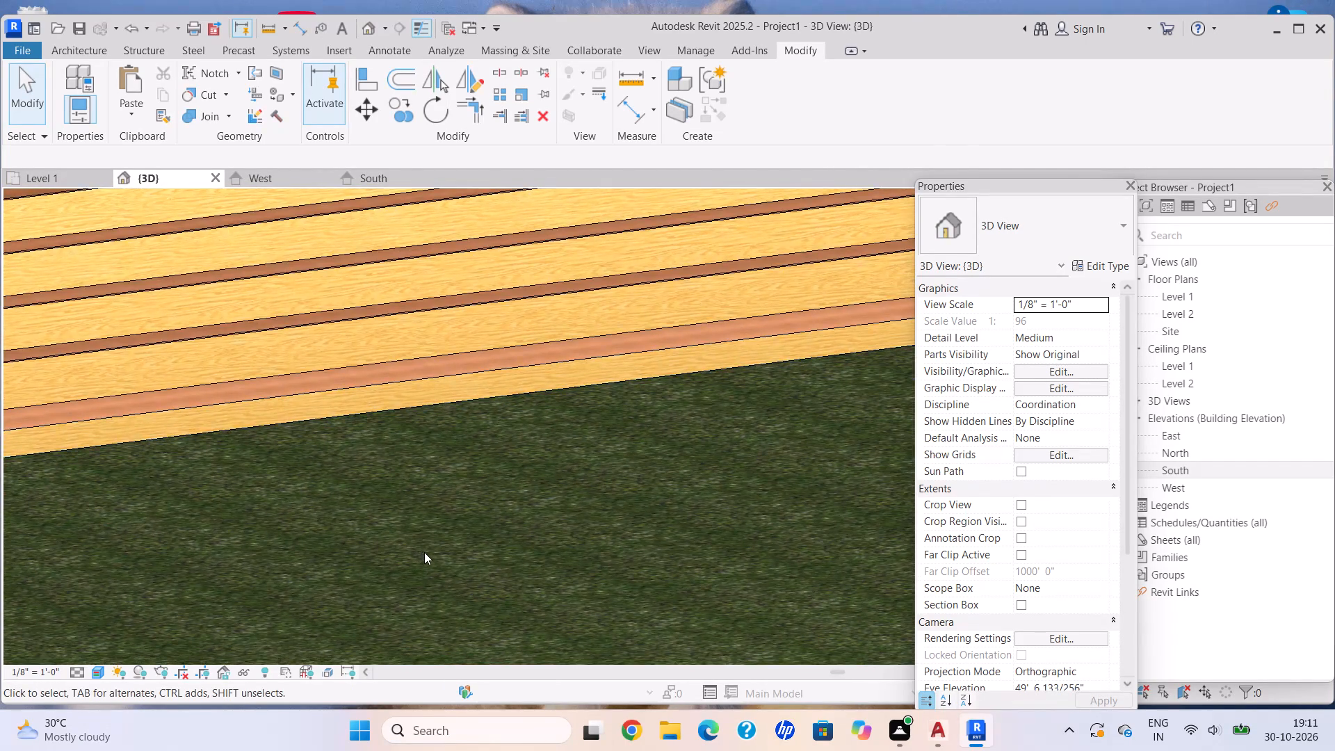
scroll(424, 552, "down", 10)
middle_click_drag(428, 552, 445, 563)
scroll(515, 545, "up", 2)
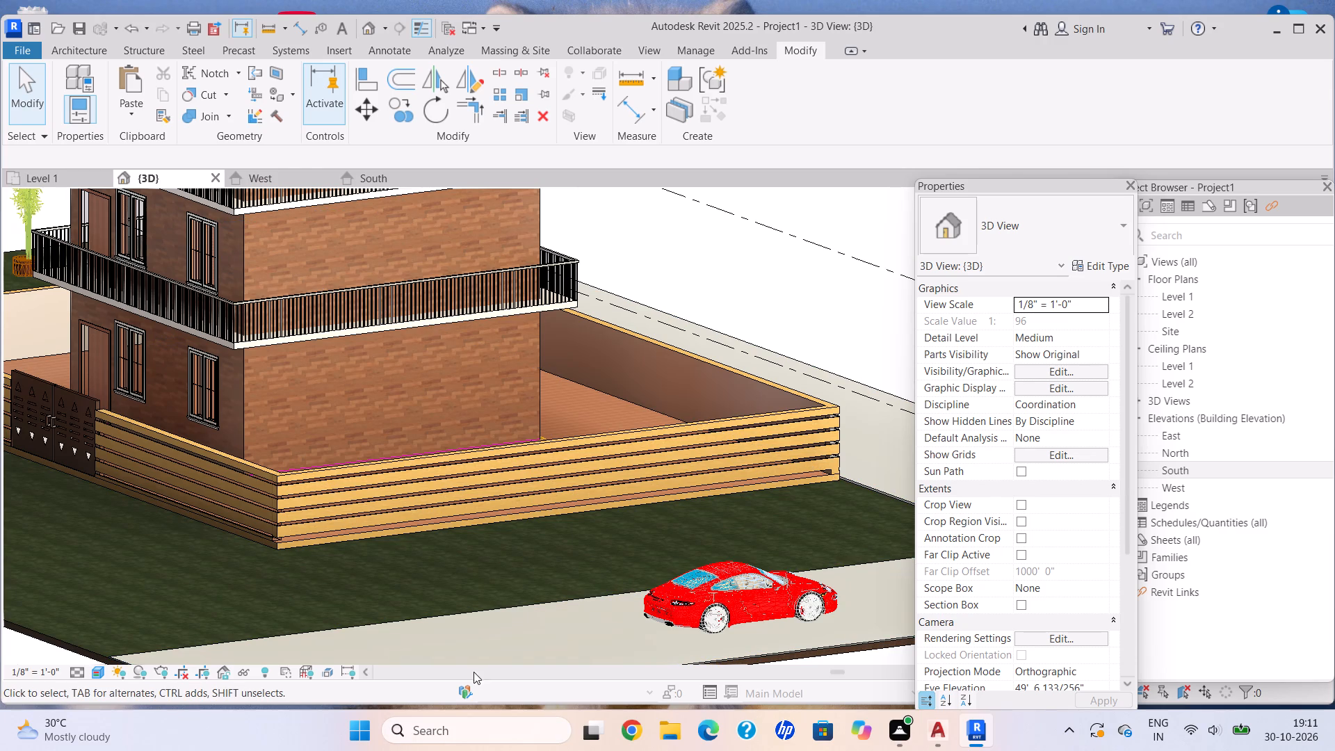
Delete the red Porsche car parked on the road beside the boundary wall.
scroll(503, 691, "down", 3)
middle_click_drag(650, 750, 679, 750)
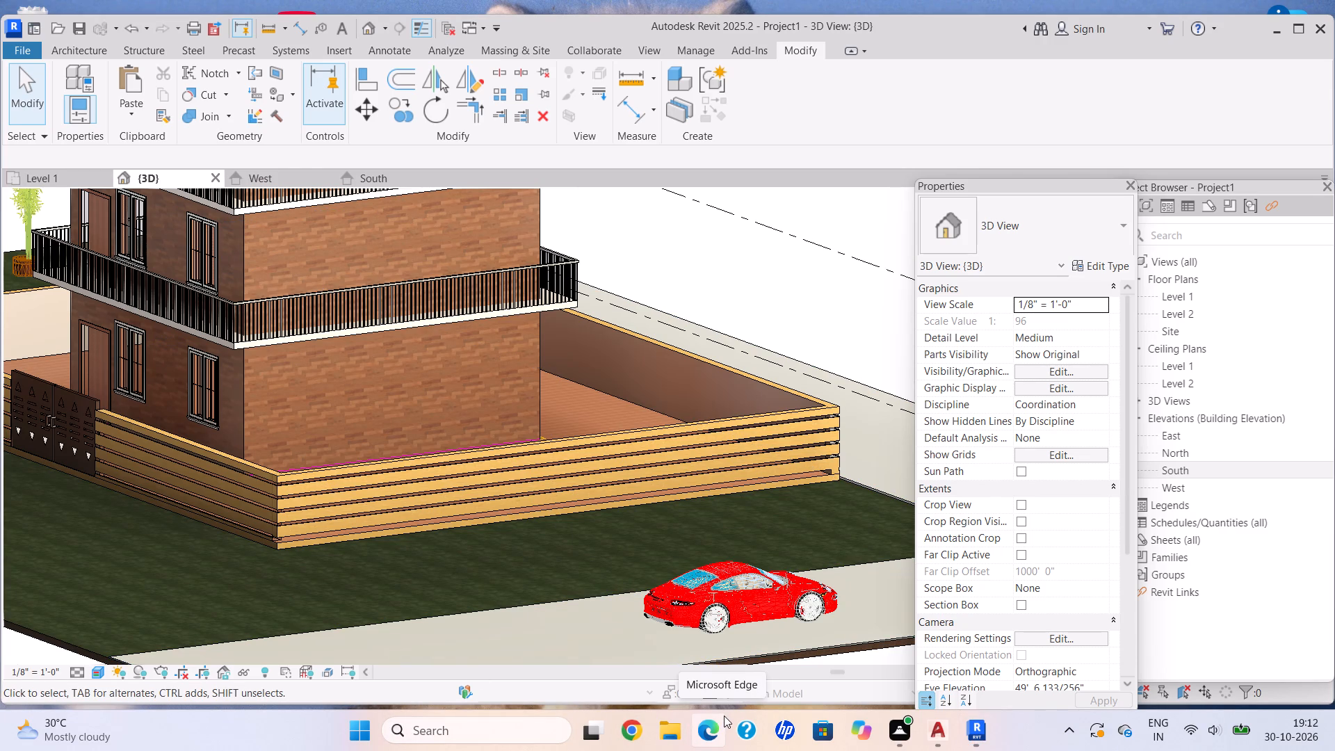
scroll(795, 720, "down", 4)
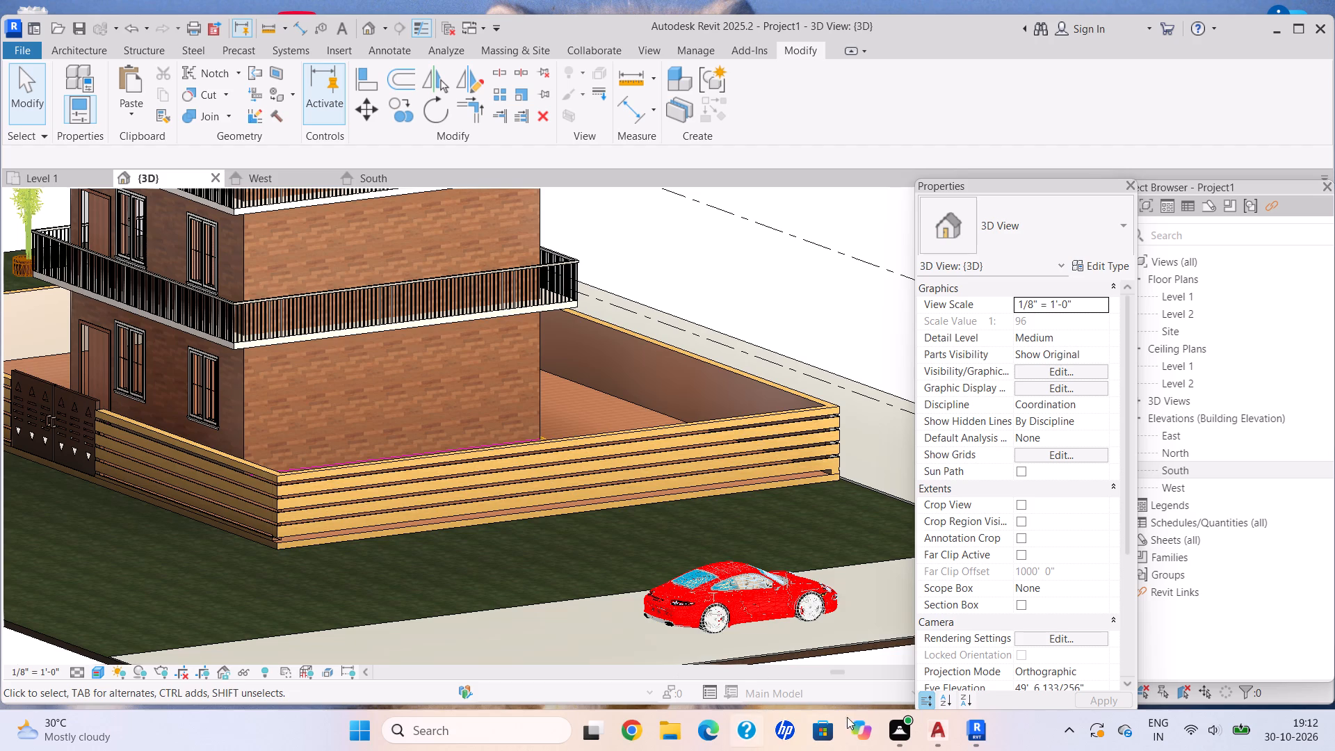
scroll(702, 649, "down", 2)
middle_click_drag(716, 639, 859, 597)
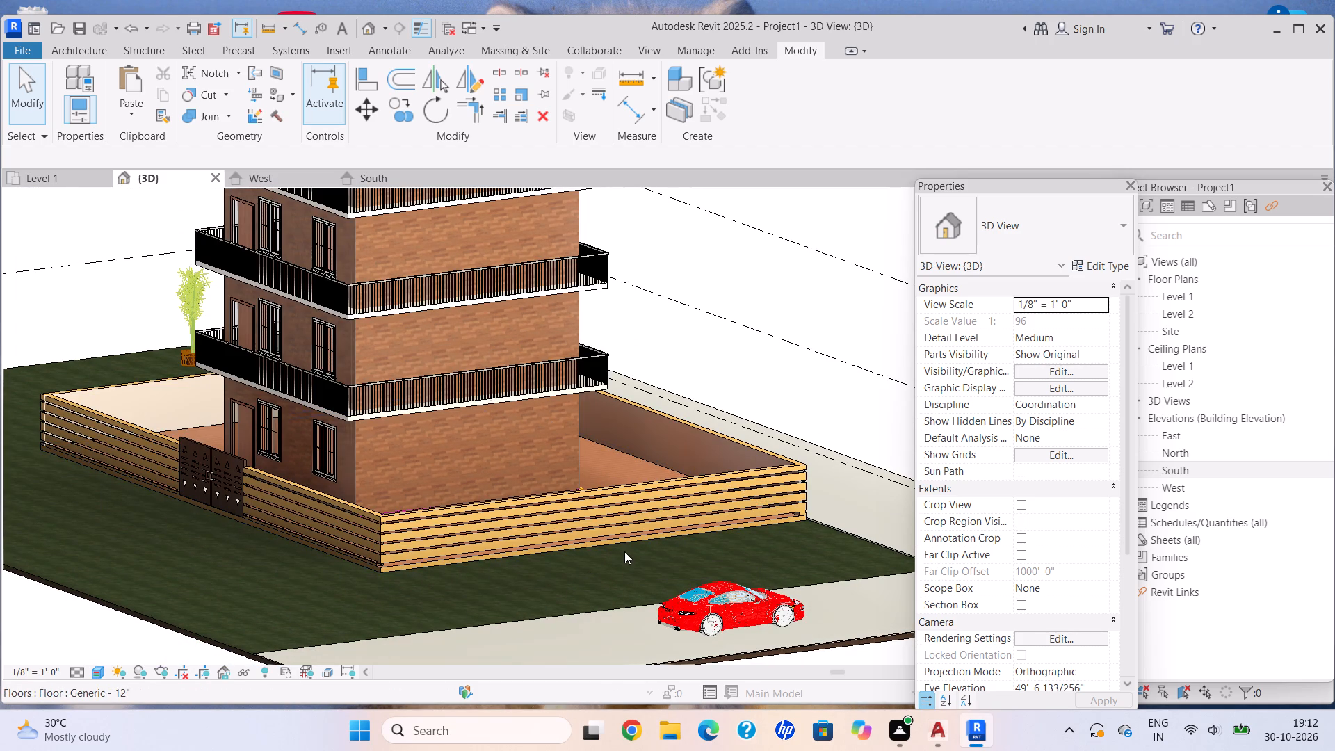
scroll(741, 617, "up", 2)
middle_click_drag(740, 616, 716, 591)
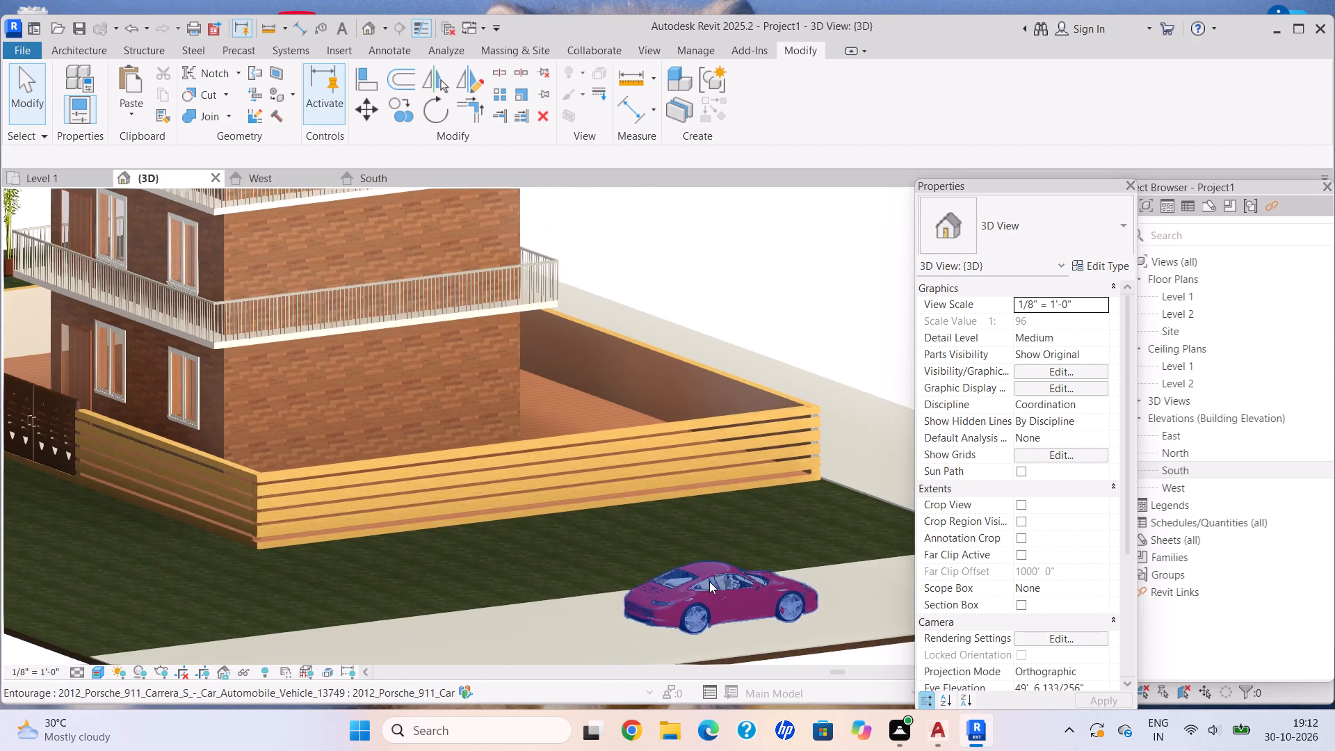
left_click(706, 599)
key("Delete")
Delete the pale generic-model road slab along the edge of the grass site.
scroll(671, 536, "down", 9)
middle_click_drag(653, 529, 696, 551)
scroll(632, 597, "up", 13)
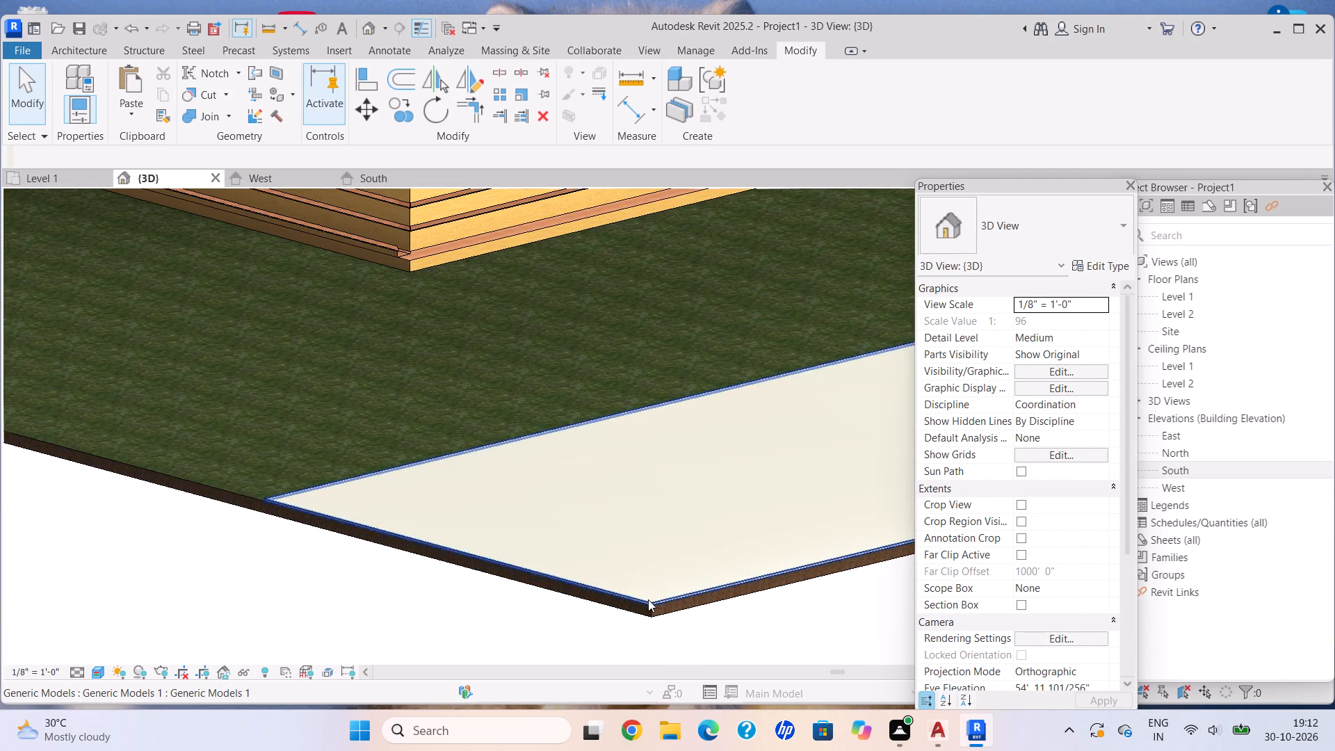
left_click(648, 599)
key("Delete")
Examine the grass site, boundary wall and building from several sides, including the site edge in front of the wall.
scroll(671, 592, "down", 4)
middle_click_drag(661, 574, 275, 750, "shift")
scroll(410, 716, "up", 1, "shift")
scroll(576, 591, "down", 4, "shift")
middle_click_drag(578, 591, 578, 595, "shift")
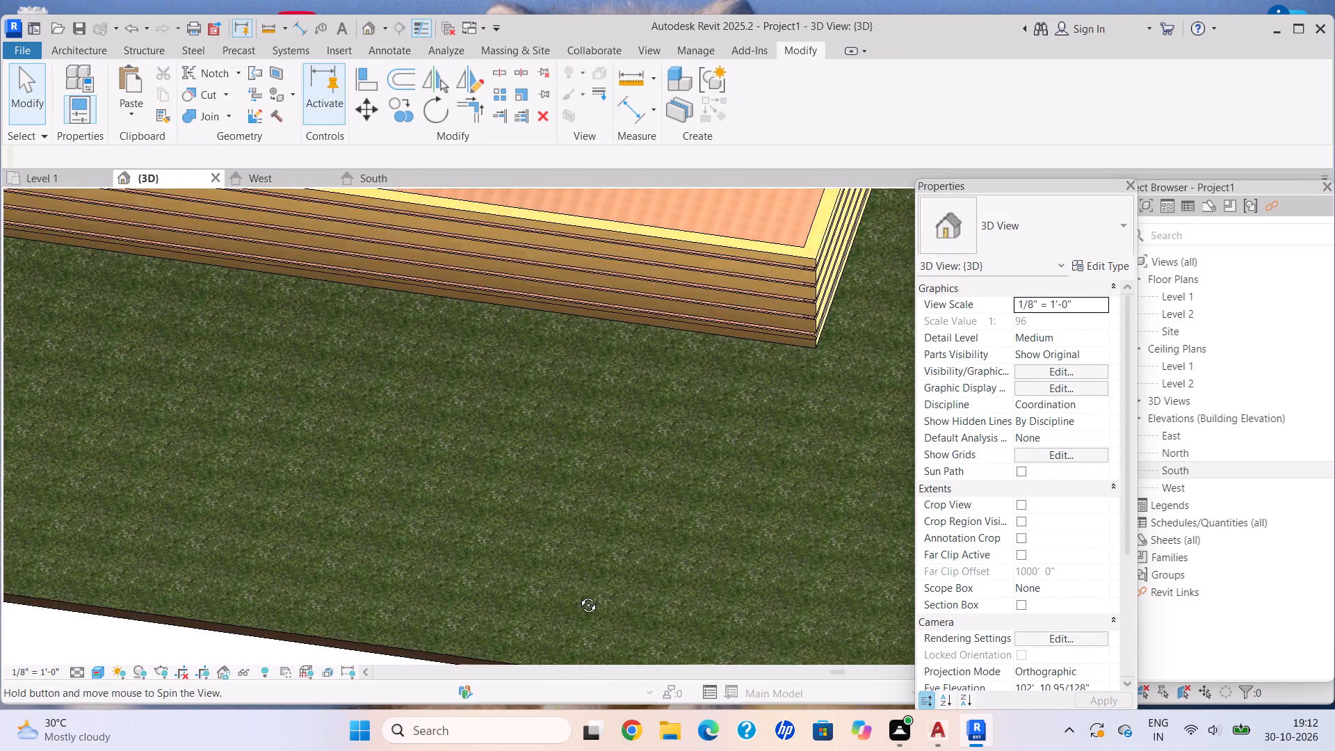
middle_click_drag(578, 595, 467, 703, "shift")
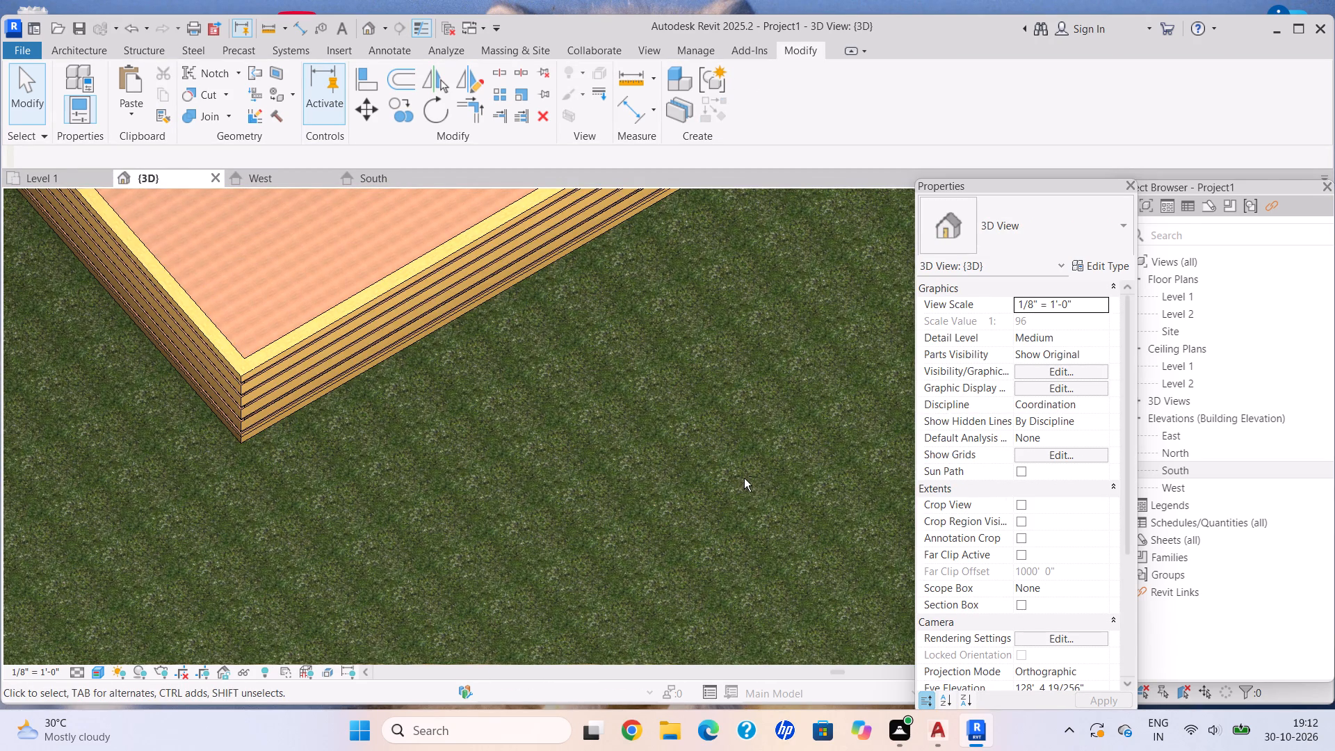
middle_click_drag(650, 492, 412, 530)
scroll(410, 521, "down", 6)
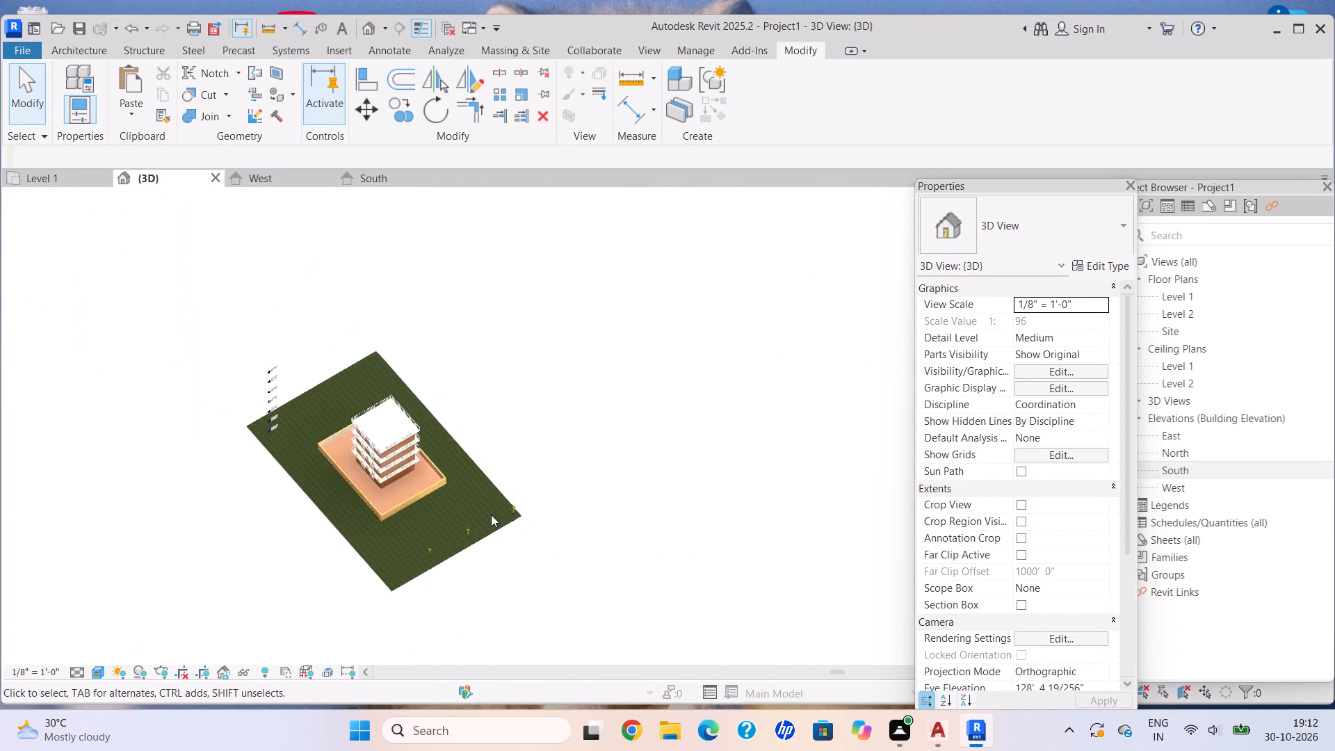
middle_click_drag(462, 537, 643, 418, "shift")
scroll(478, 522, "up", 6)
middle_click_drag(478, 560, 339, 495, "shift")
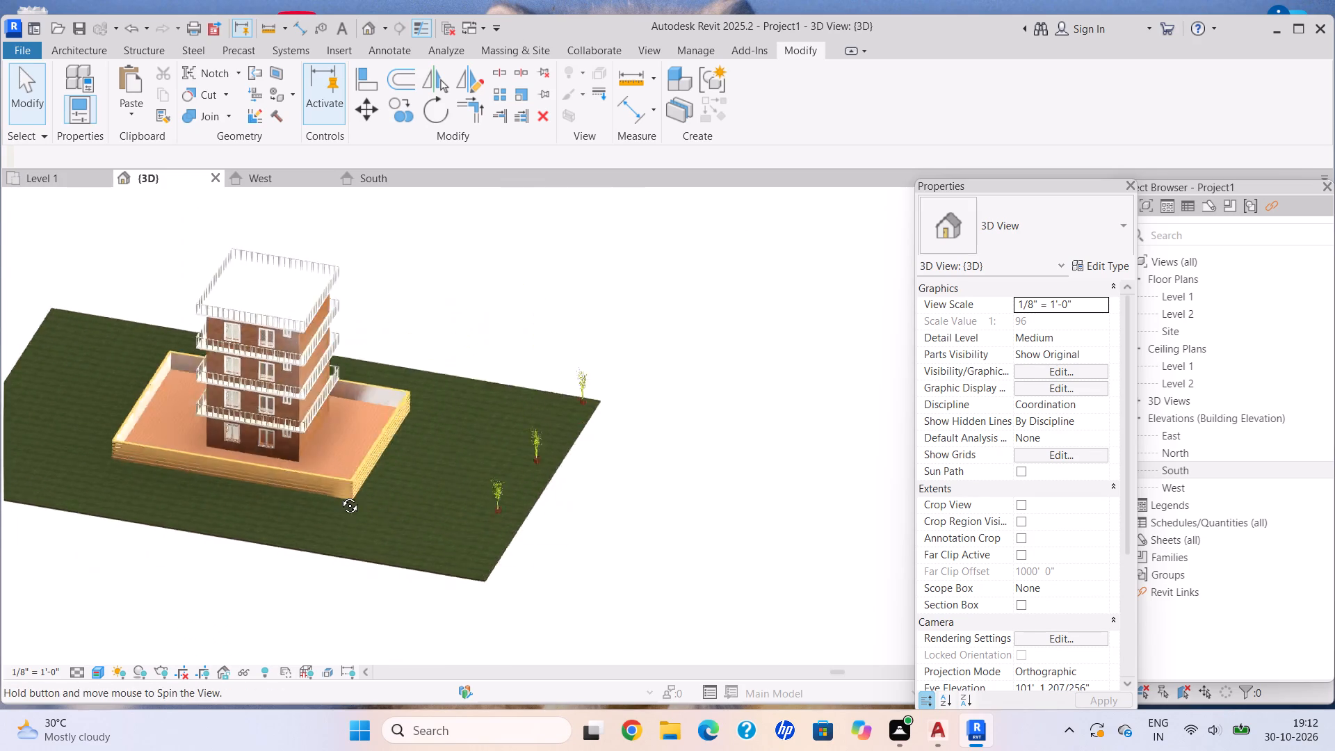
middle_click_drag(339, 495, 332, 493, "shift")
scroll(300, 517, "down", 7)
middle_click_drag(135, 547, 533, 499)
scroll(542, 491, "down", 1)
middle_click_drag(172, 585, 286, 543)
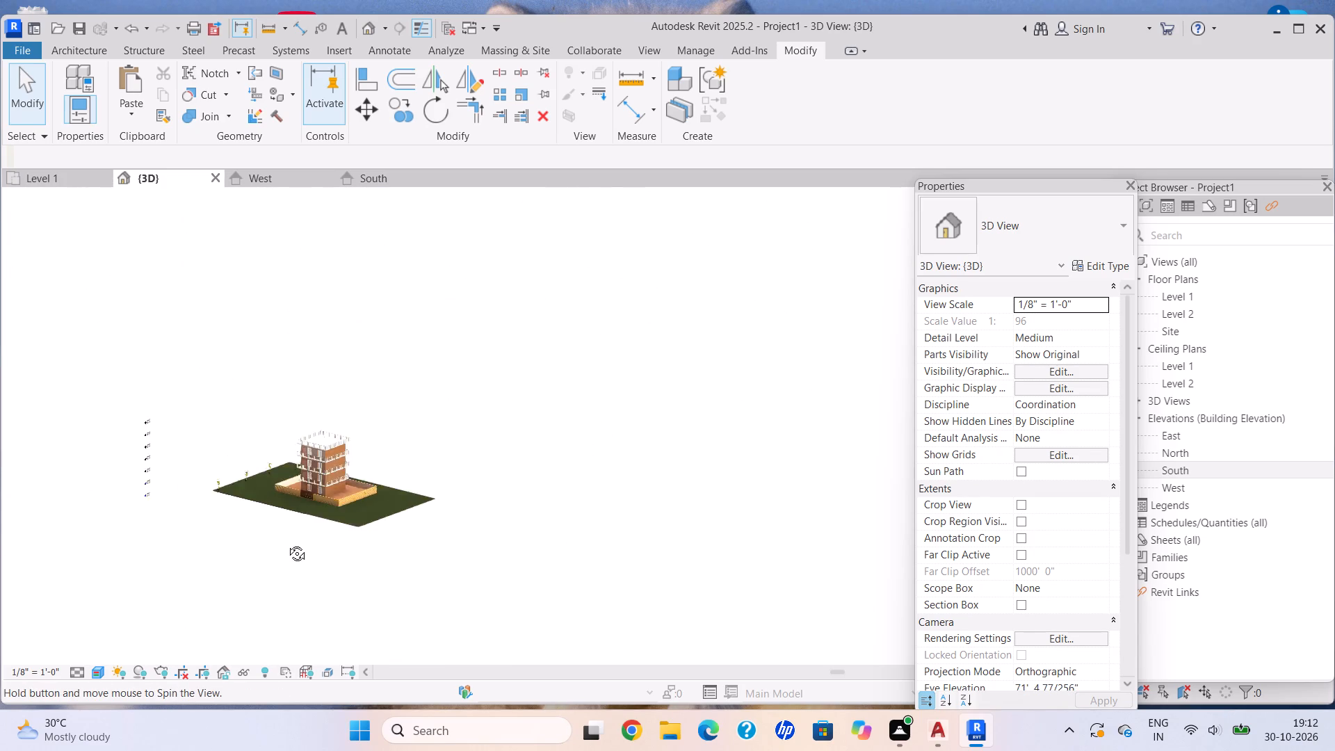
middle_click_drag(286, 543, 289, 542)
scroll(325, 522, "up", 7)
scroll(427, 515, "up", 1)
middle_click_drag(428, 515, 384, 535, "shift")
scroll(384, 535, "up", 1, "shift")
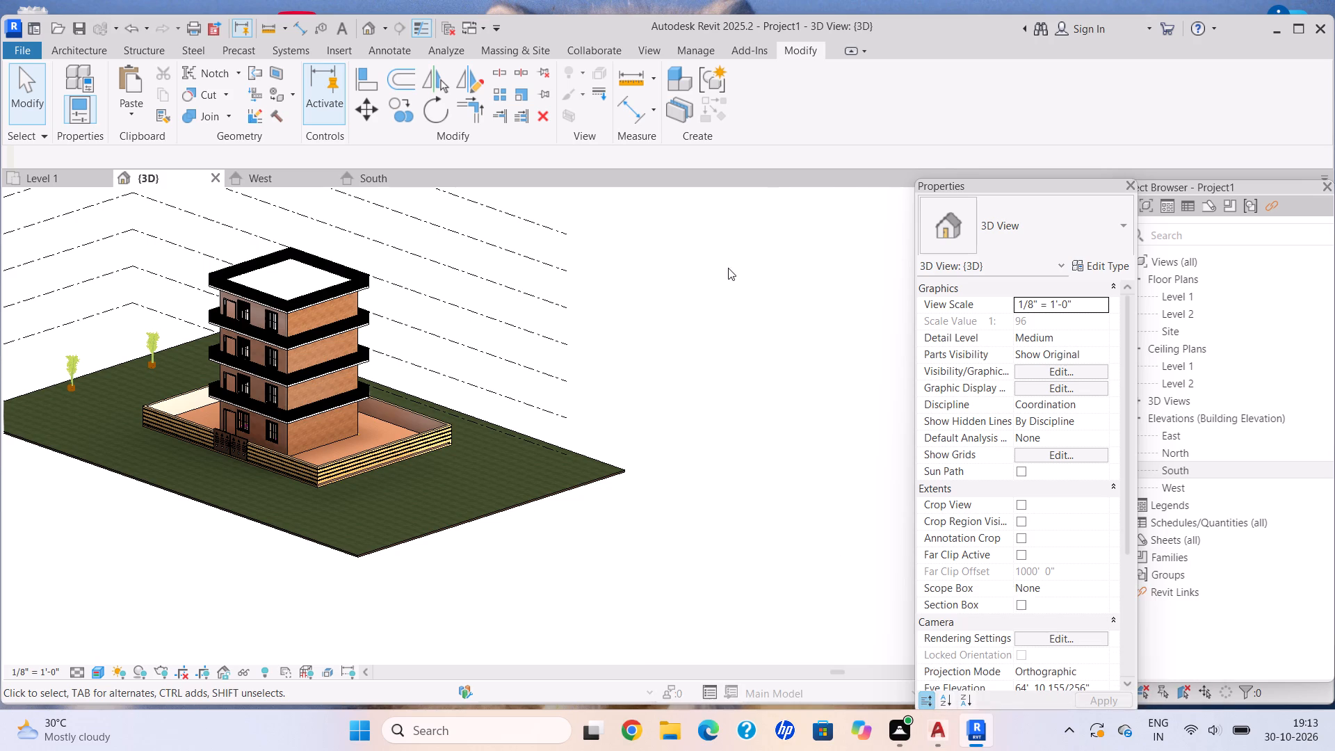
scroll(692, 409, "down", 5)
middle_click_drag(683, 424, 795, 406)
scroll(601, 474, "up", 5)
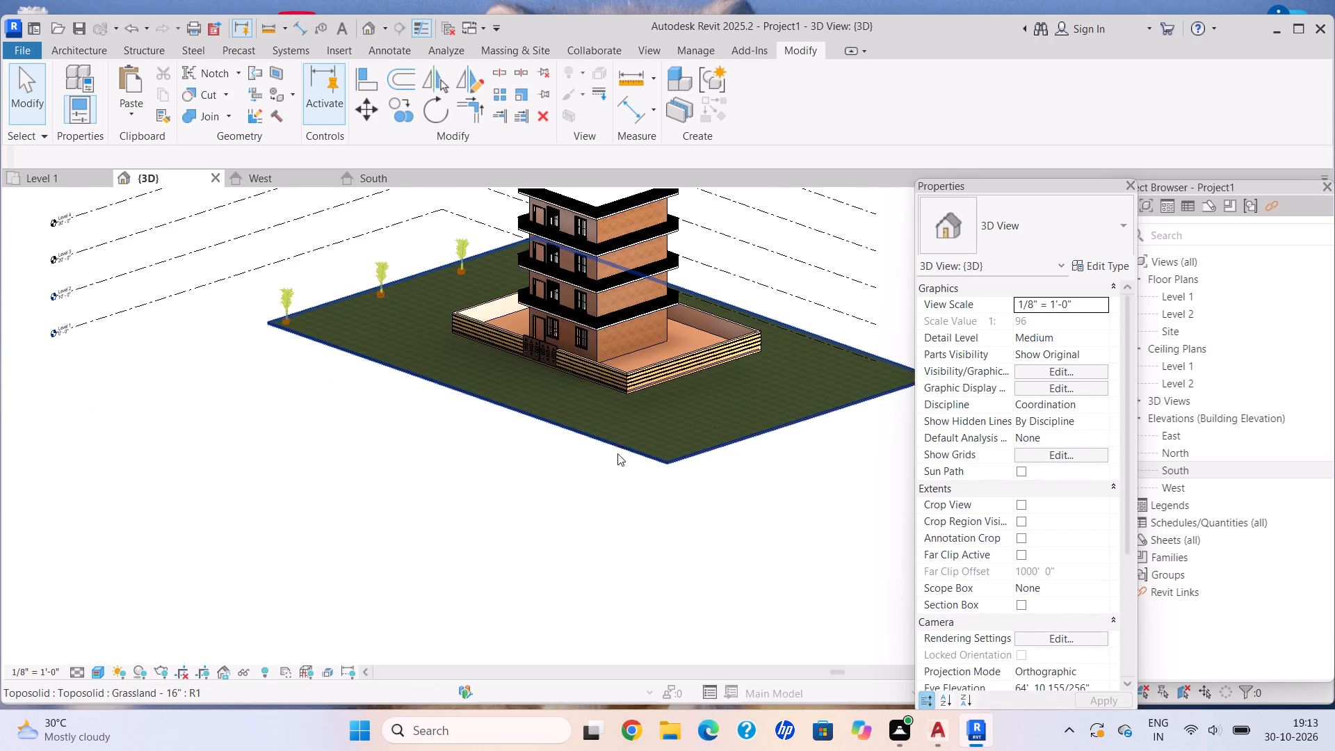
middle_click_drag(616, 462, 536, 511)
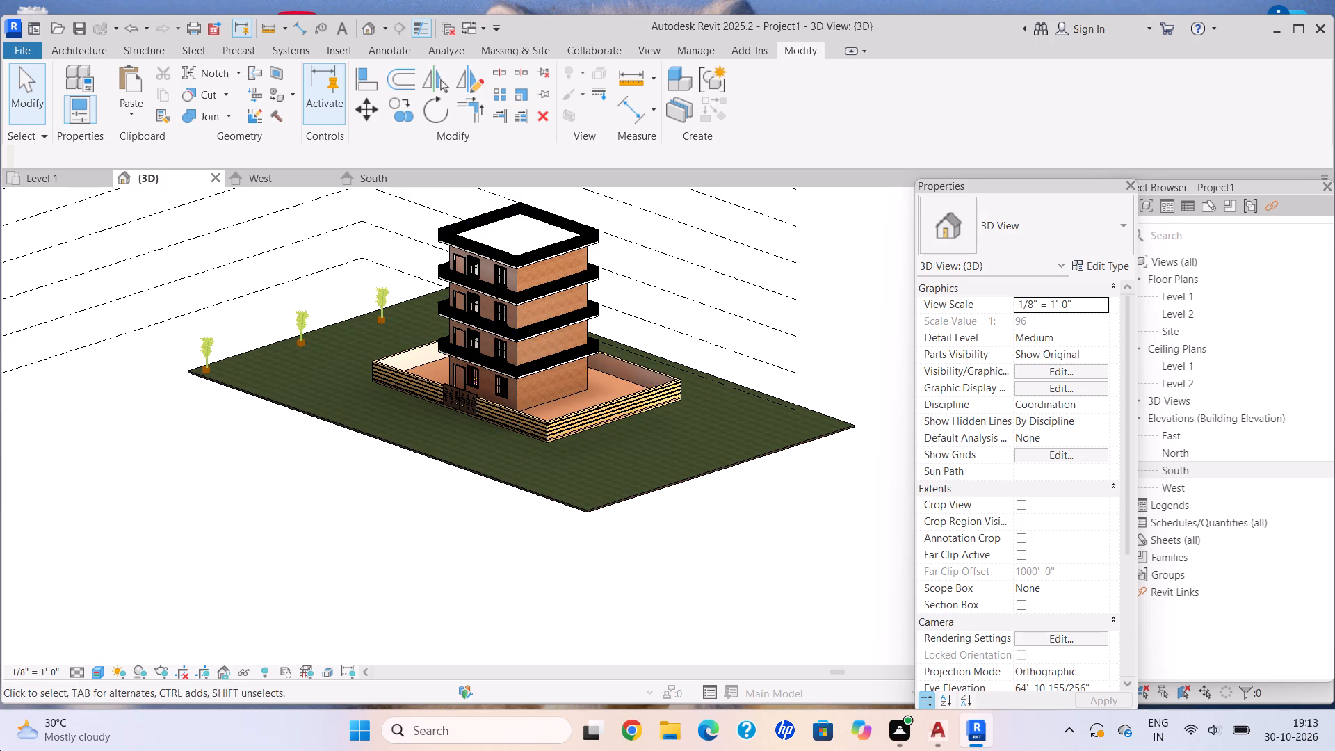
key("Escape")
scroll(652, 598, "up", 1)
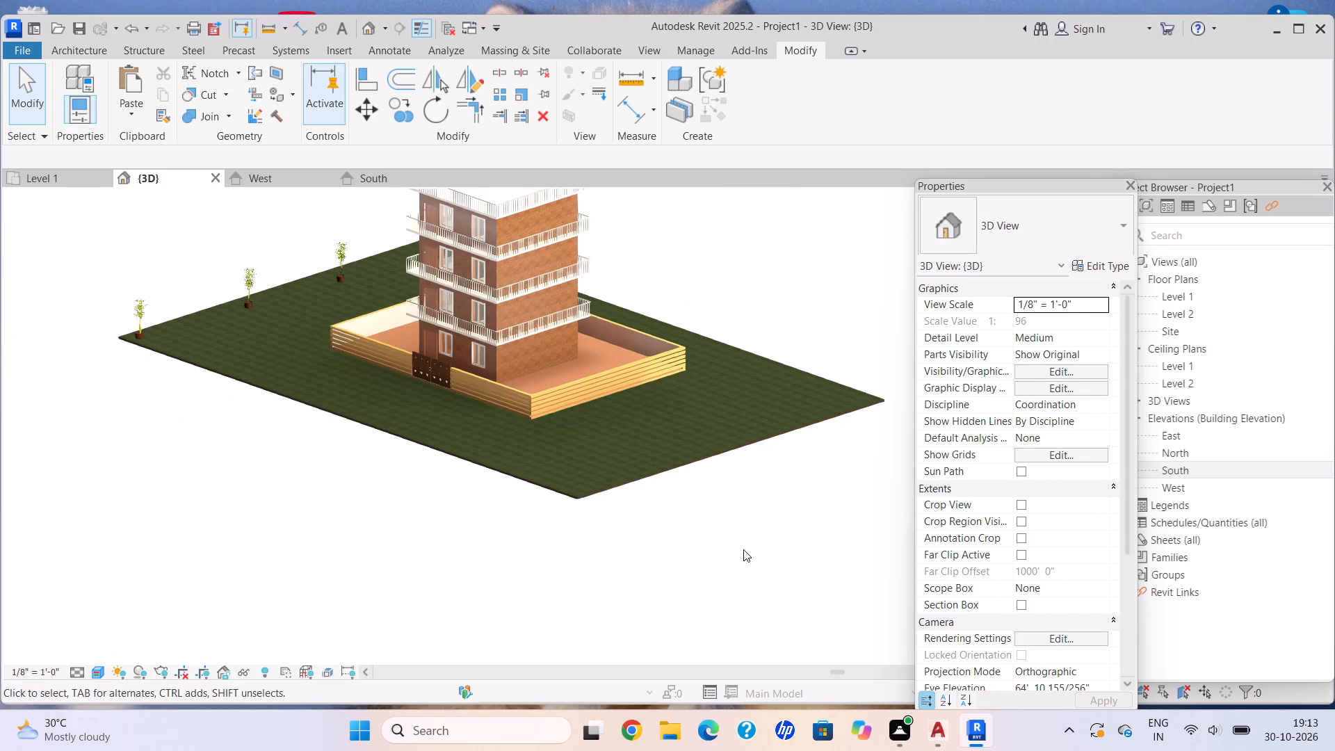
scroll(598, 578, "down", 4)
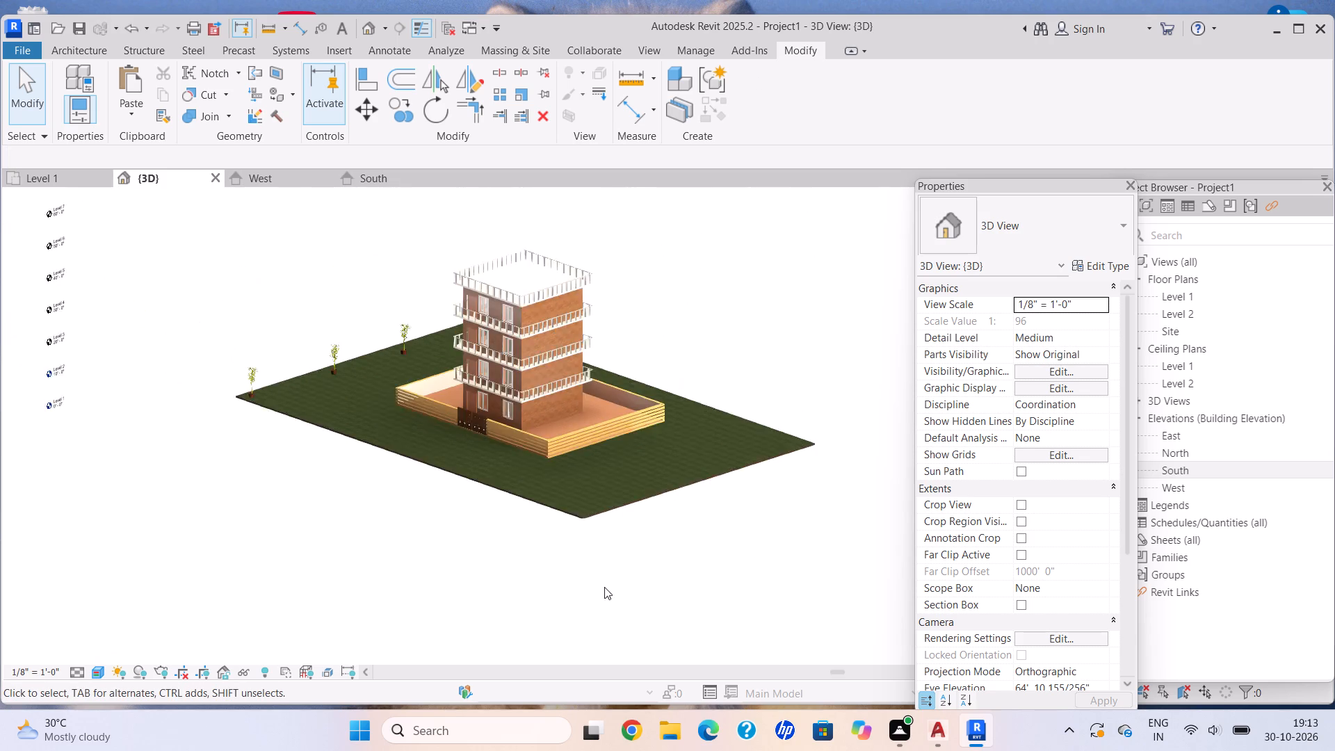
middle_click_drag(595, 562, 576, 602, "shift")
scroll(590, 542, "up", 7)
middle_click_drag(578, 546, 553, 530, "shift")
scroll(555, 531, "up", 1, "shift")
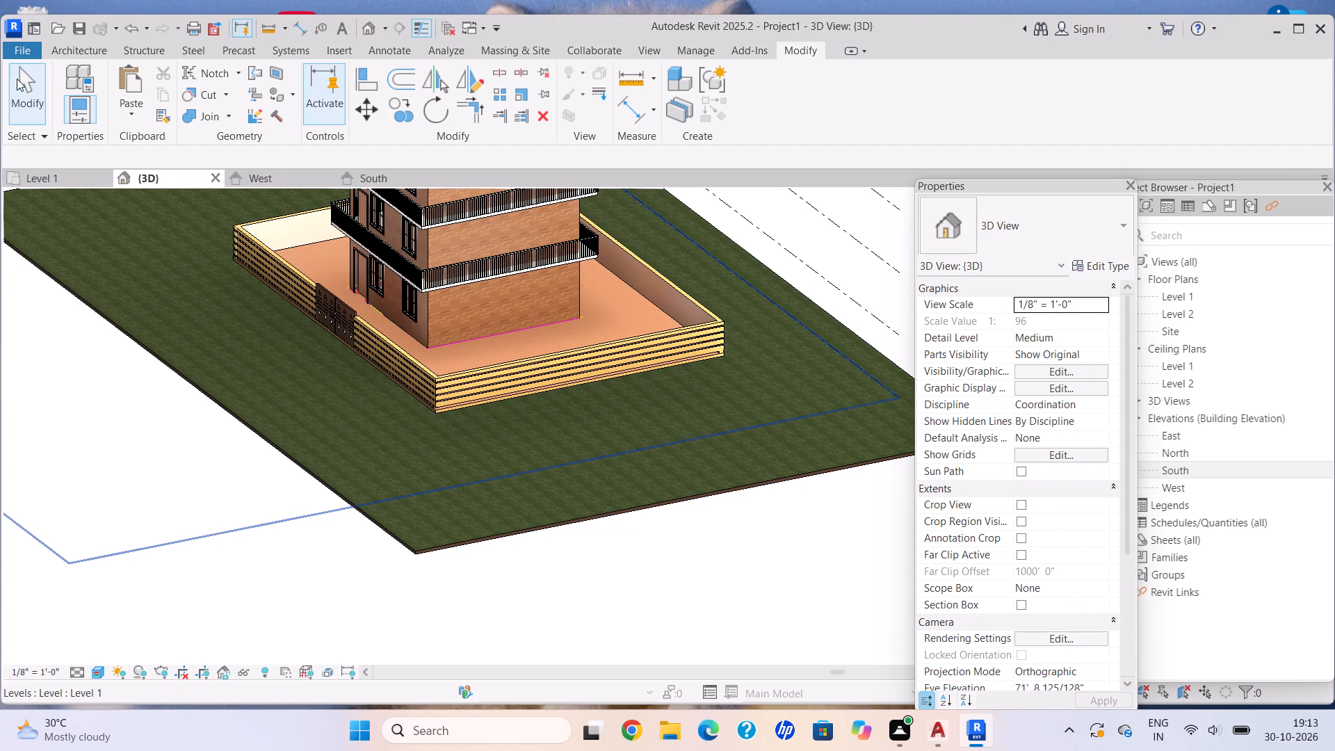
Create an in-place component in the Generic Models category, named Generic Models 1.
left_click(90, 45)
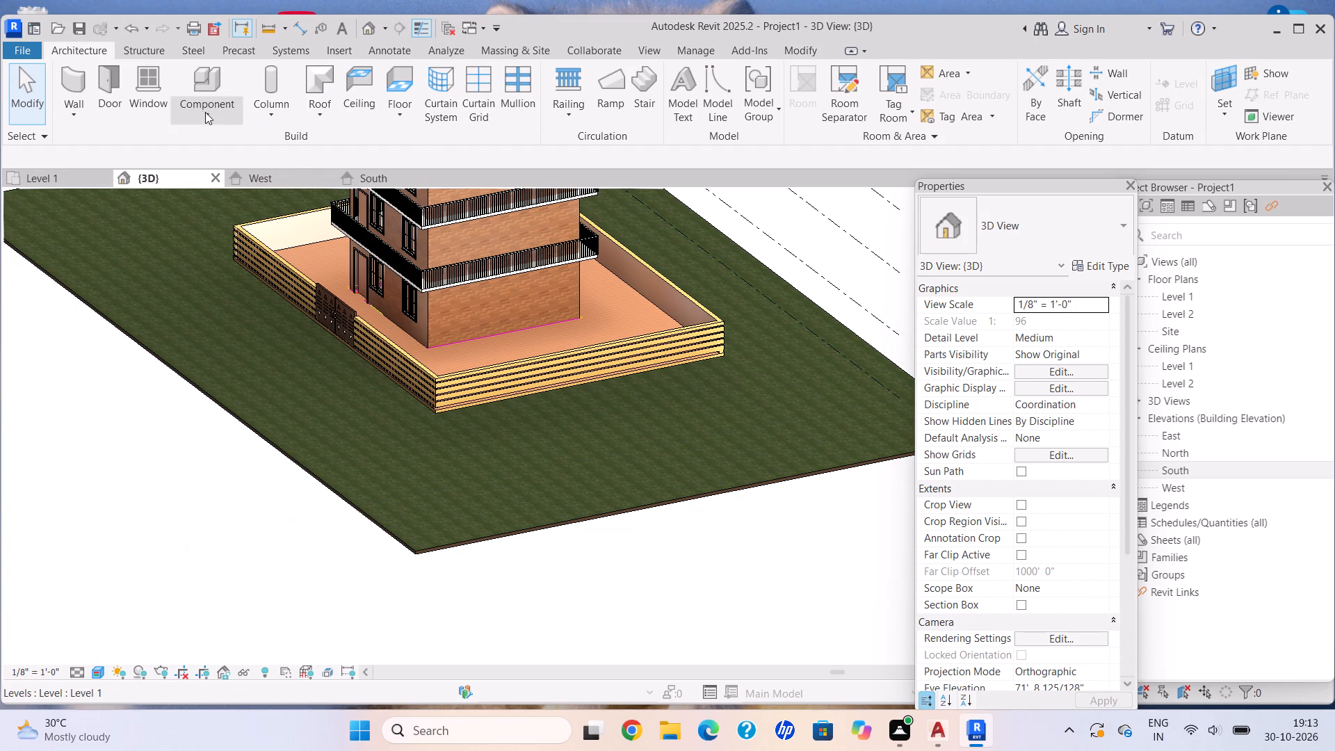
left_click(208, 116)
left_click(259, 182)
scroll(663, 270, "down", 9)
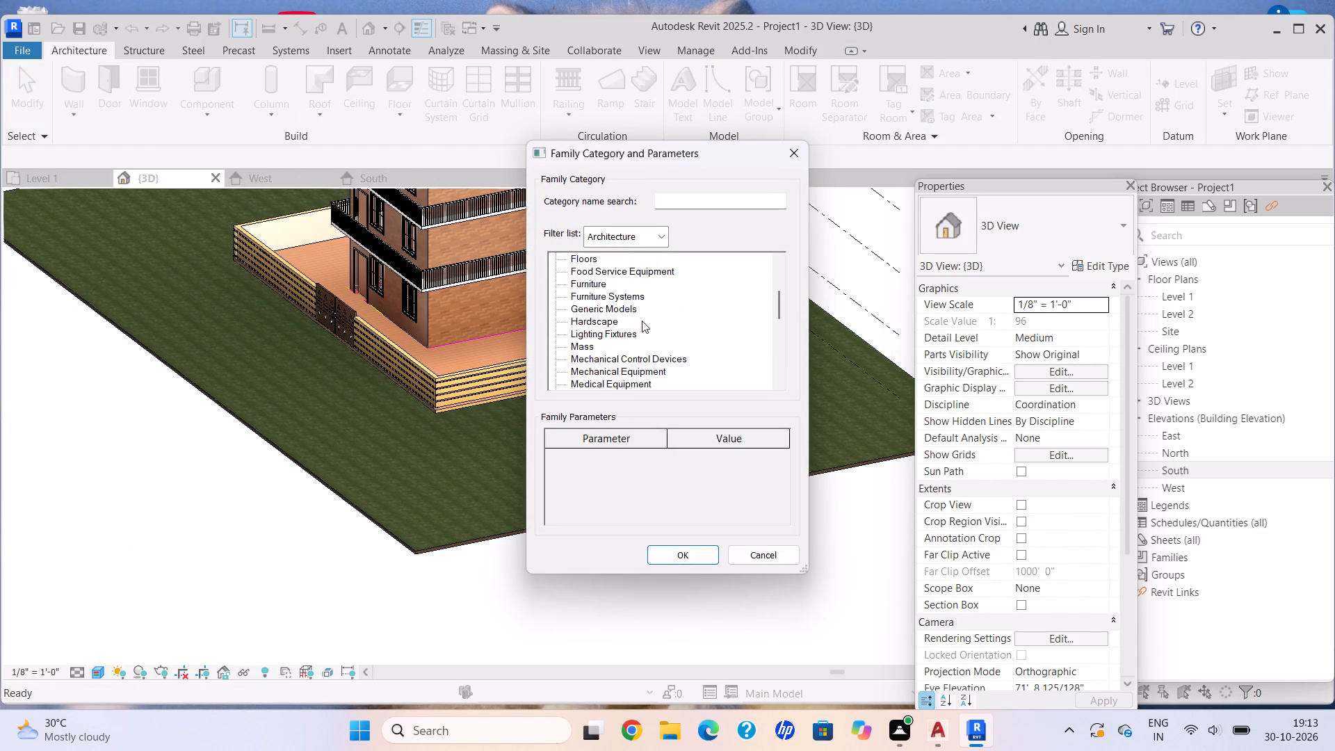
left_click(628, 312)
left_click(710, 561)
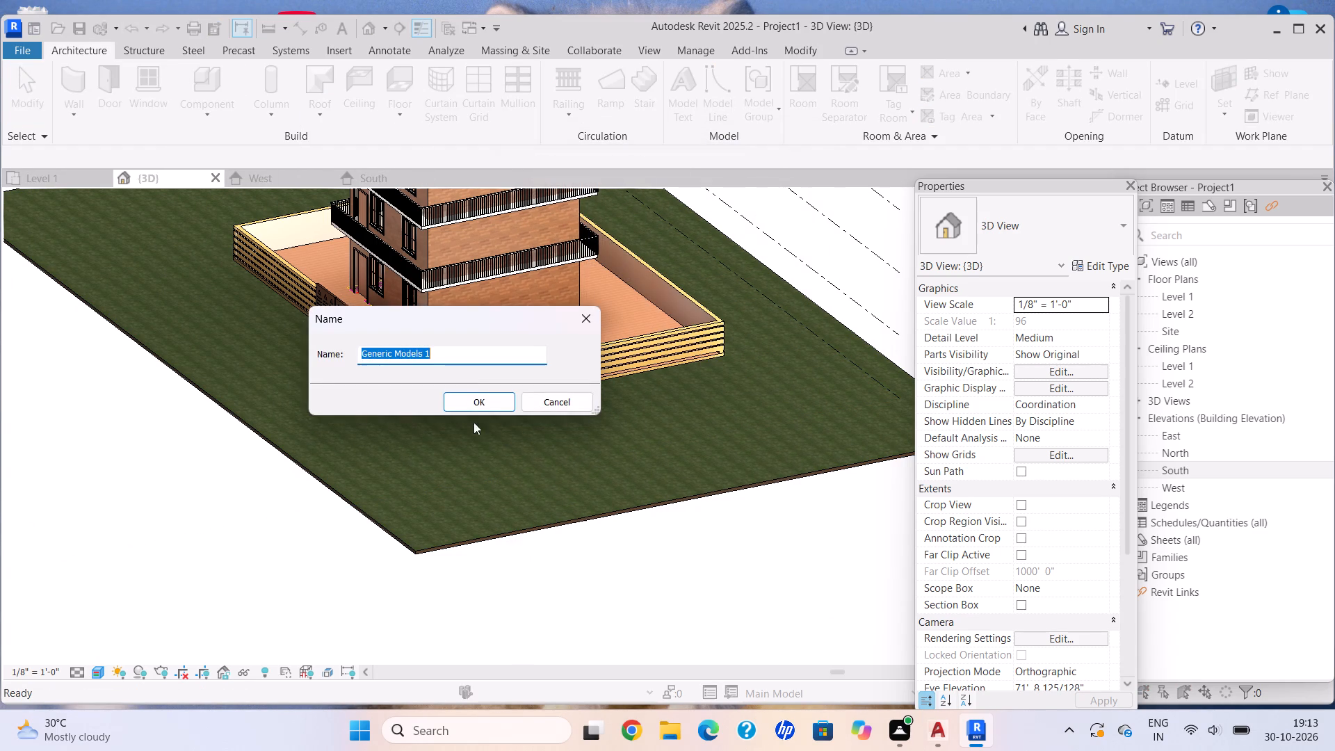
left_click(485, 398)
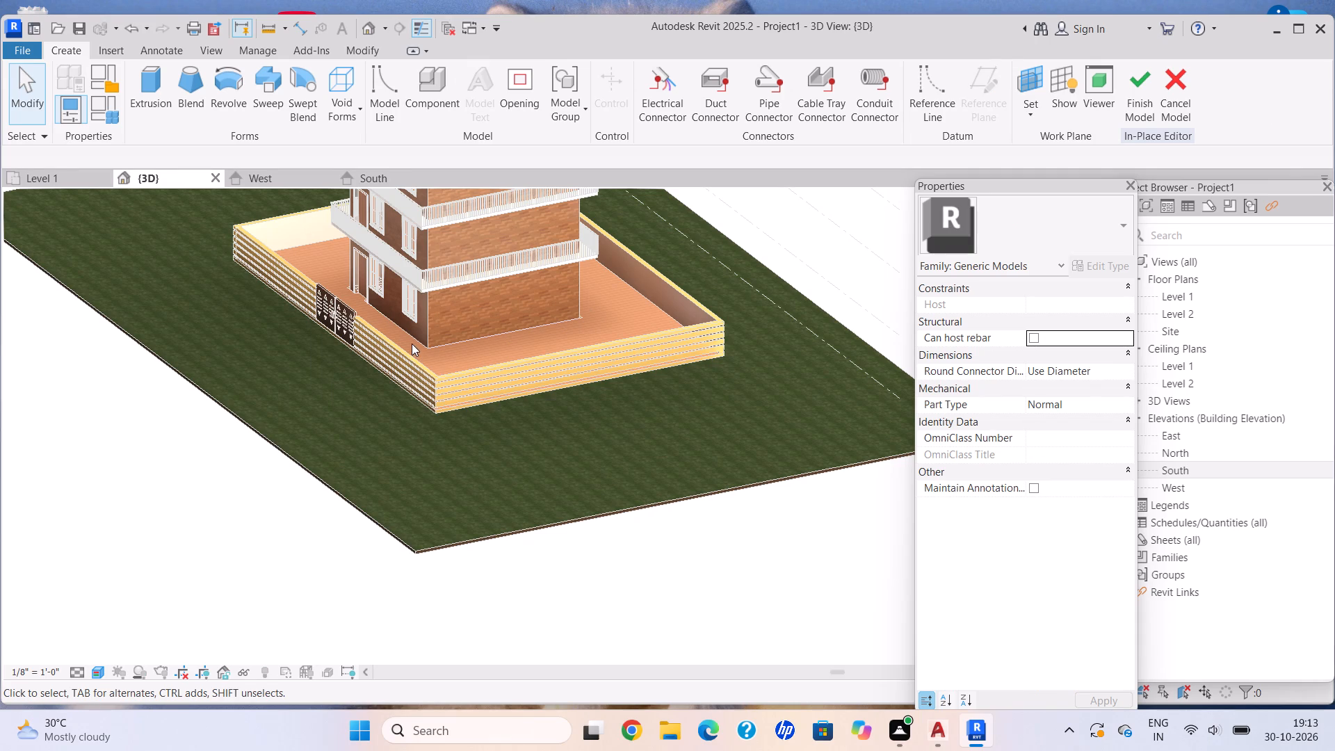
Start an extrusion in the in-place model, using the grass toposolid's top face as the work plane.
middle_click_drag(413, 344, 470, 394)
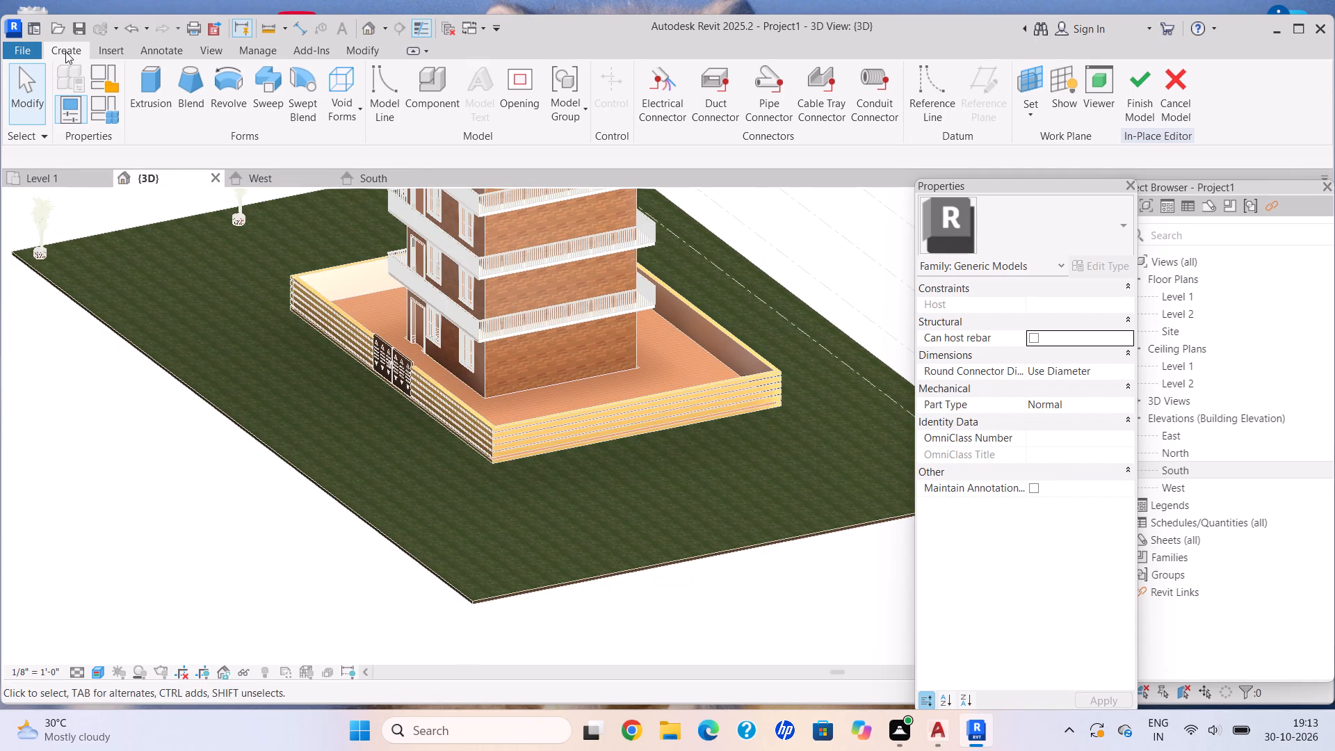
left_click(65, 51)
left_click(156, 96)
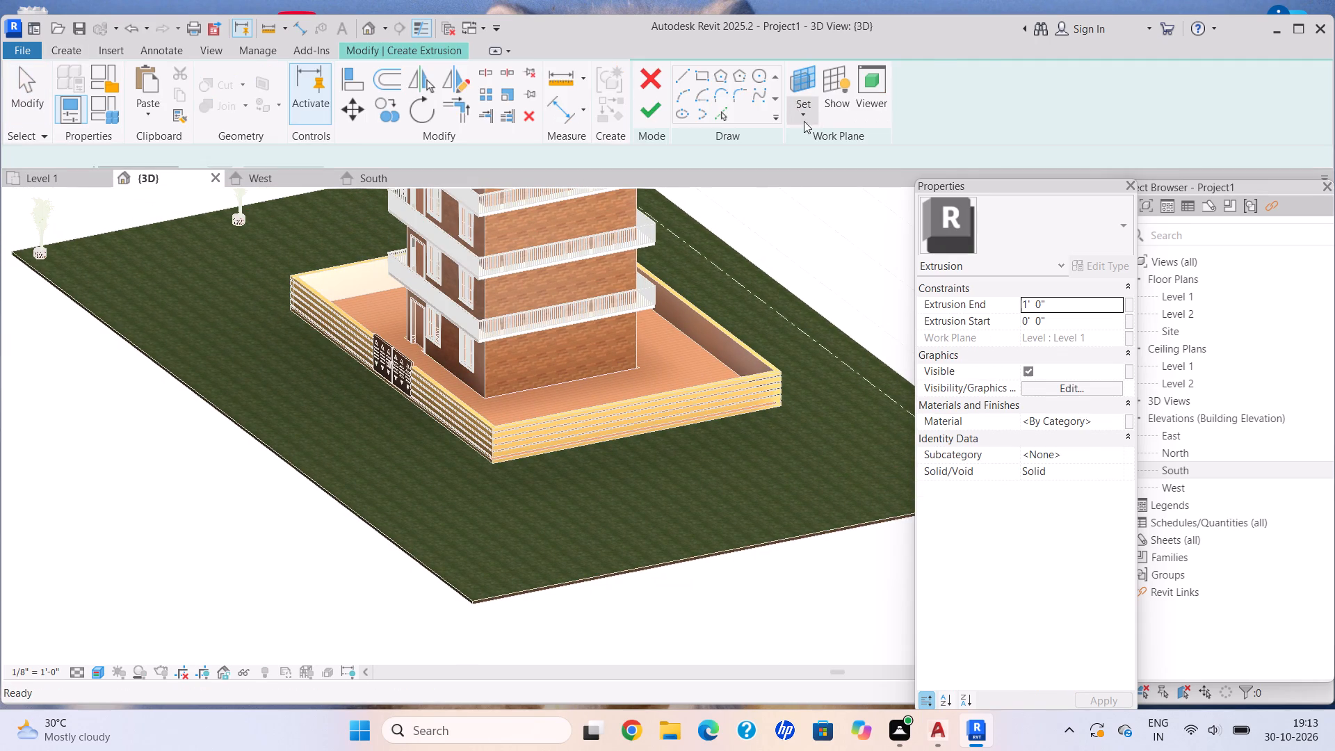
left_click(807, 122)
left_click(898, 120)
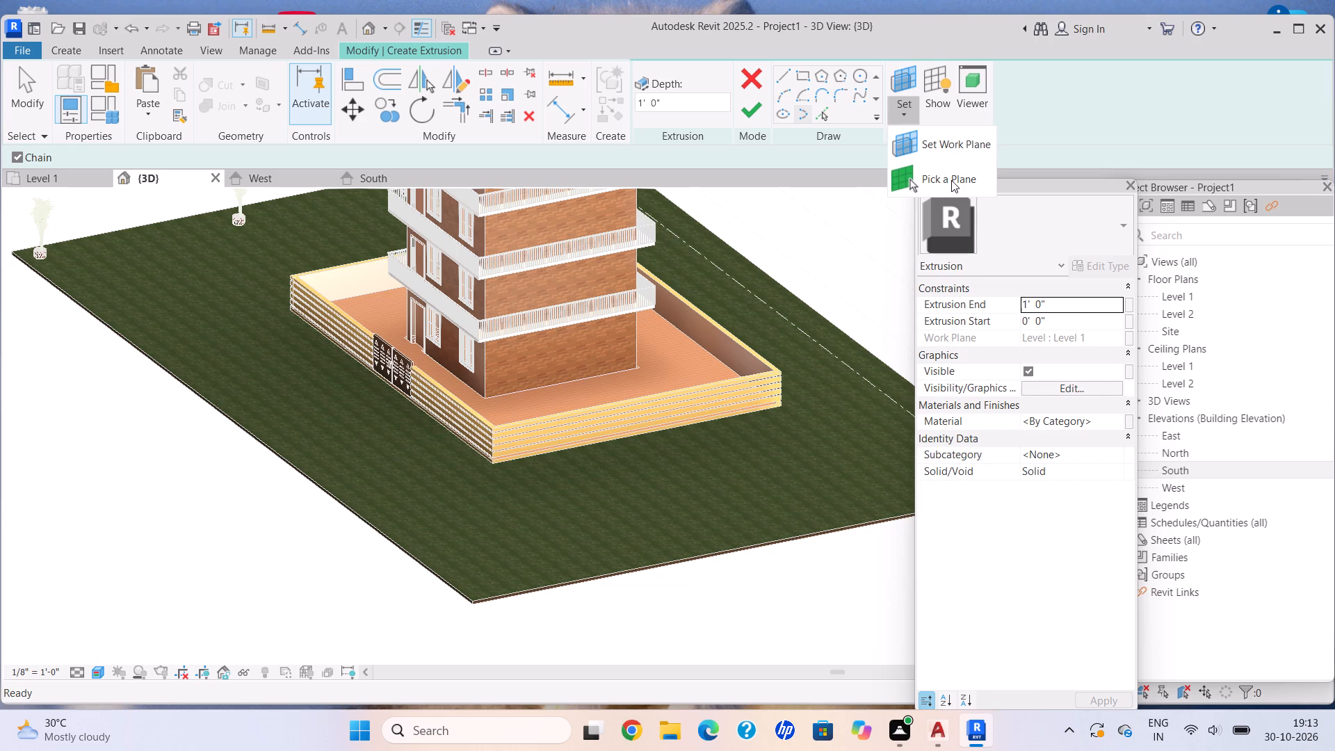
left_click(949, 179)
middle_click_drag(569, 454, 489, 354)
scroll(378, 500, "up", 10)
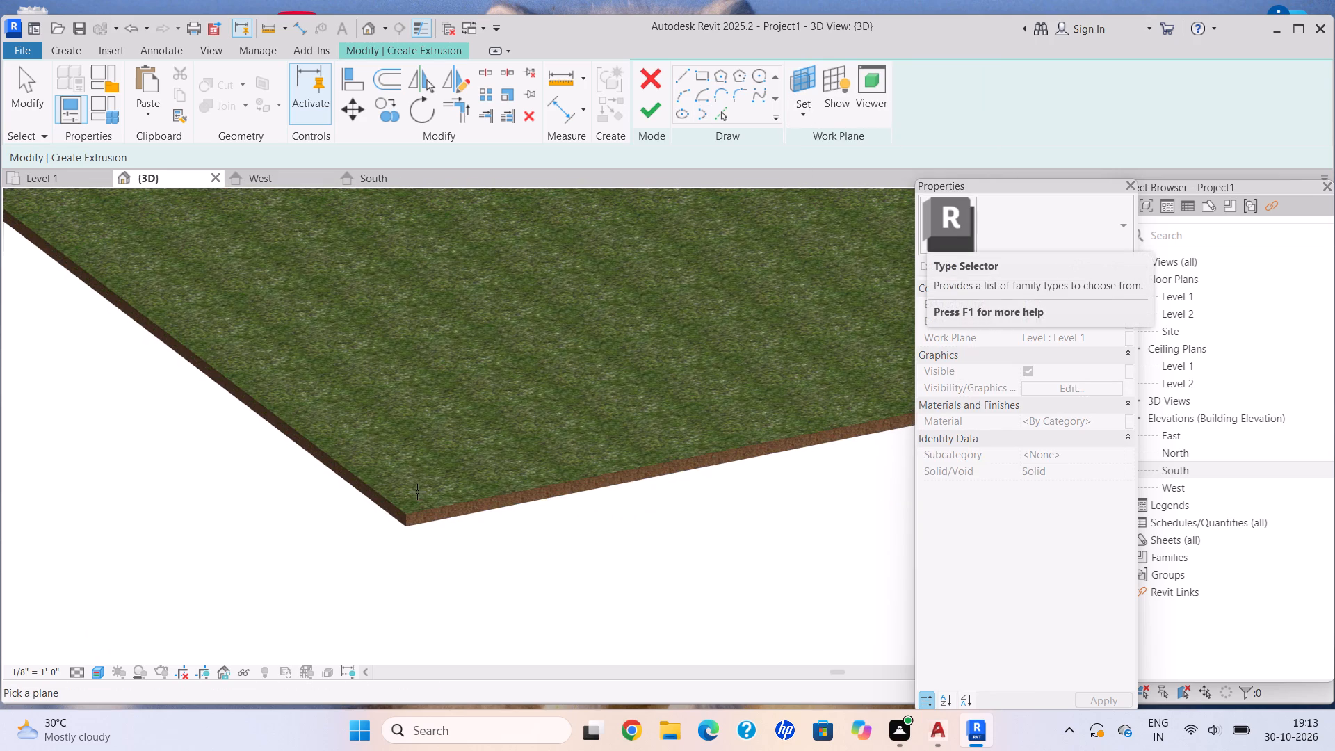
left_click(416, 510)
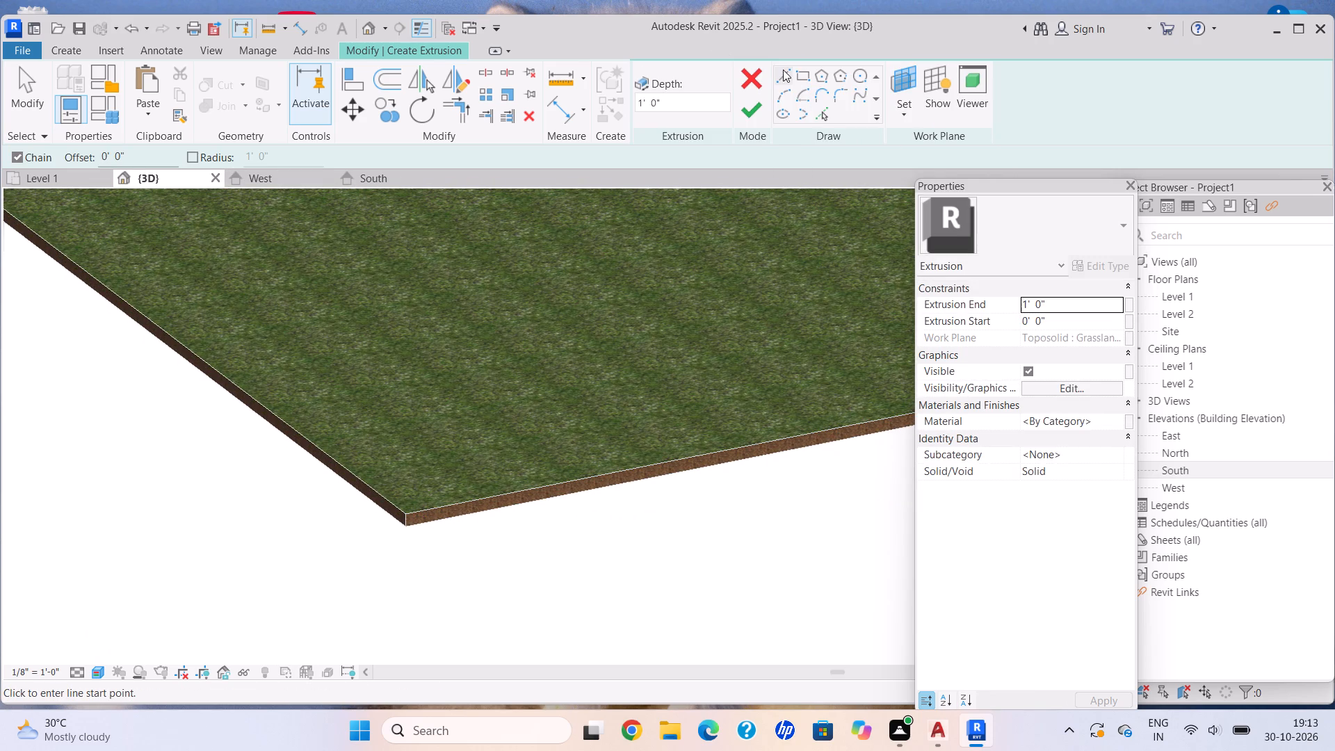
Extrude a rectangular strip 1' 0" deep along the grass site's outer edge opposite the trees, spanning the full edge from its corner.
left_click(798, 73)
scroll(599, 315, "down", 6)
middle_click_drag(594, 316, 507, 461)
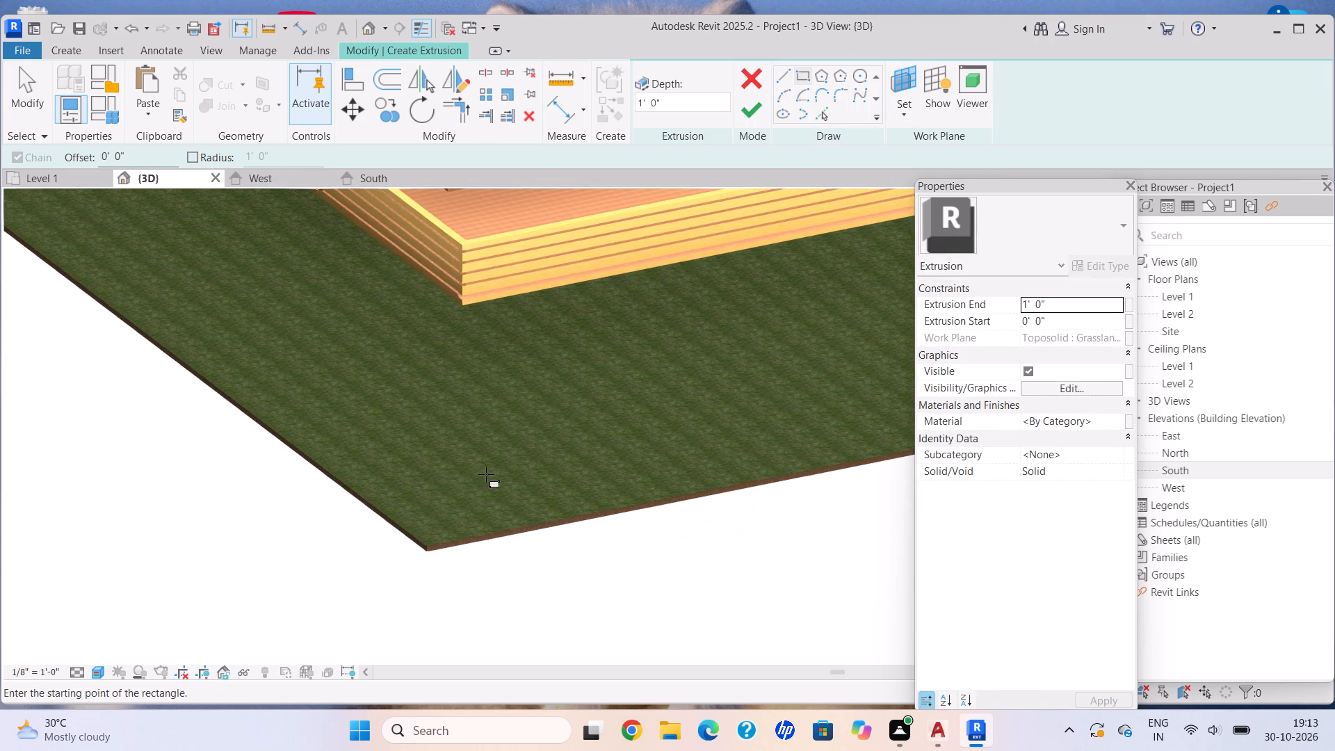
left_click(428, 544)
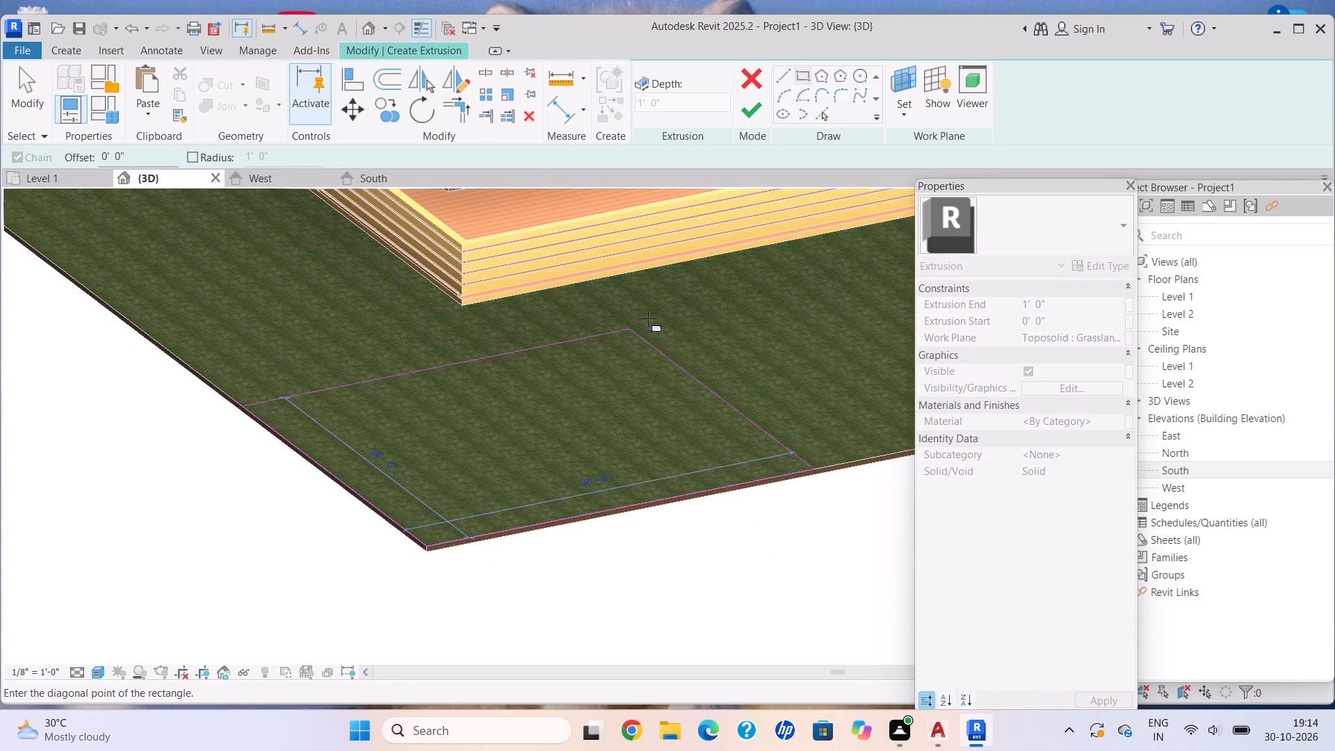
scroll(648, 318, "down", 3)
middle_click_drag(649, 318, 219, 319)
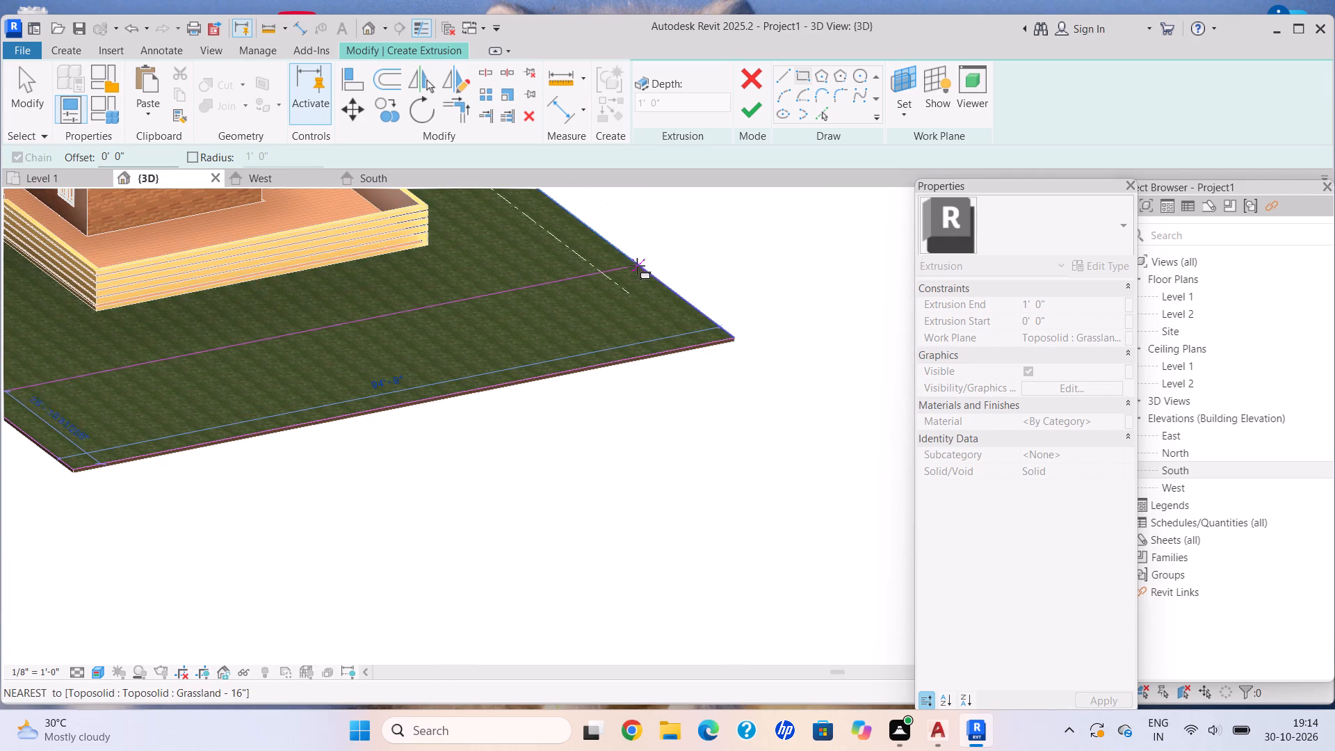
left_click(638, 263)
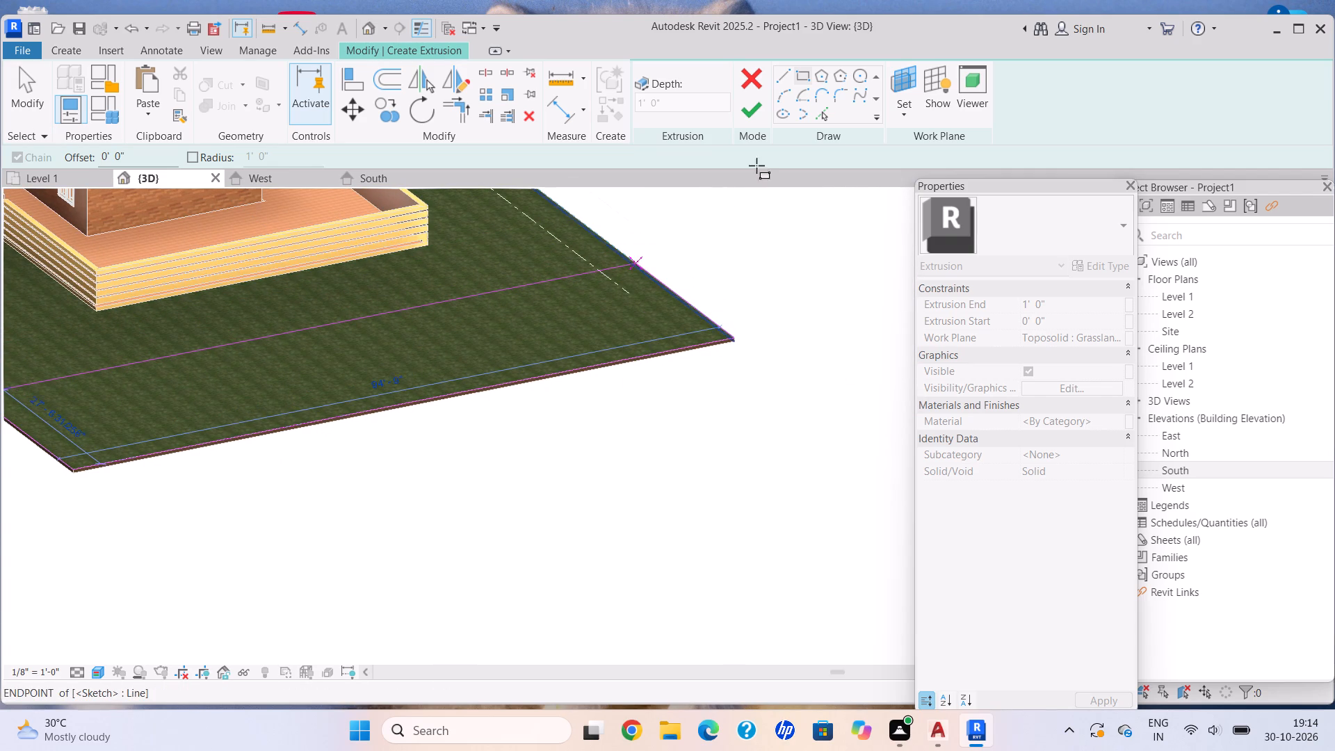
left_click_drag(747, 114, 754, 112)
Start a second extrusion, picking the grass toposolid's top face near the corner by the trees as the work plane.
scroll(632, 344, "down", 9)
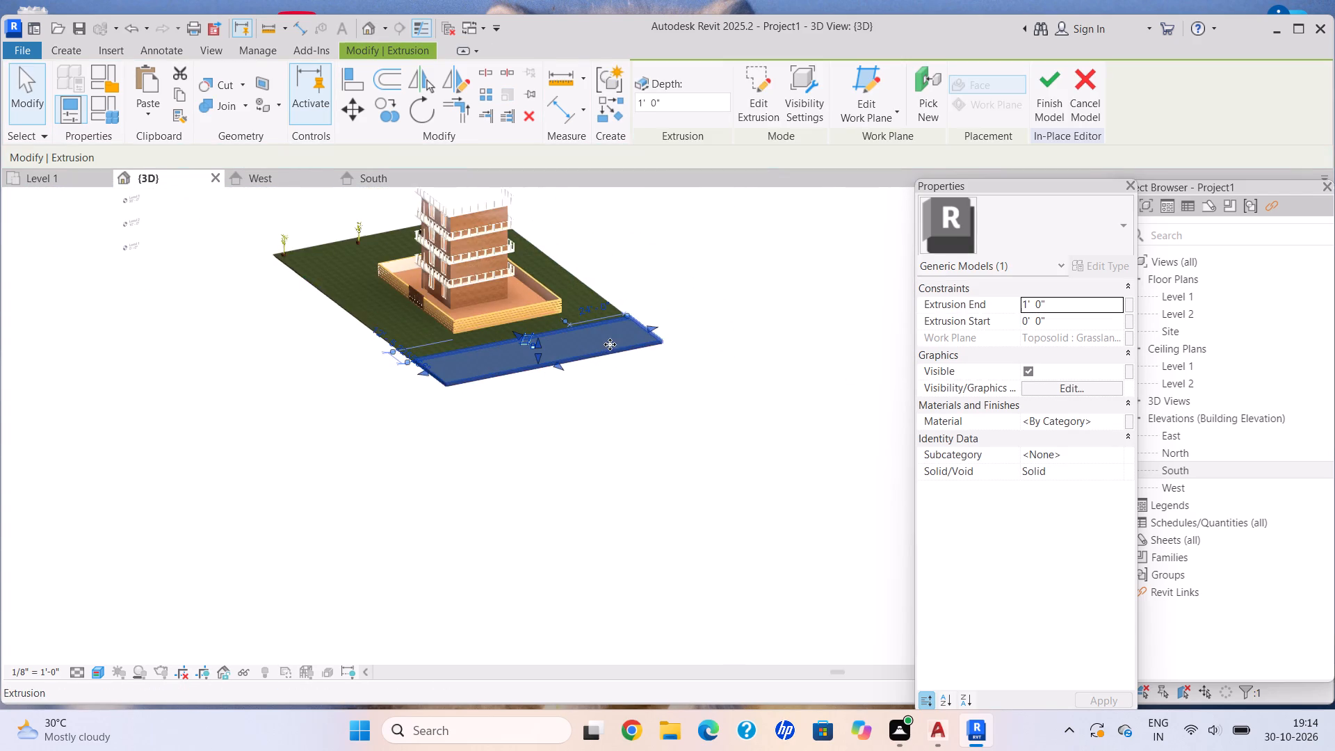
middle_click_drag(608, 344, 280, 385, "shift")
middle_click_drag(664, 365, 391, 374, "shift")
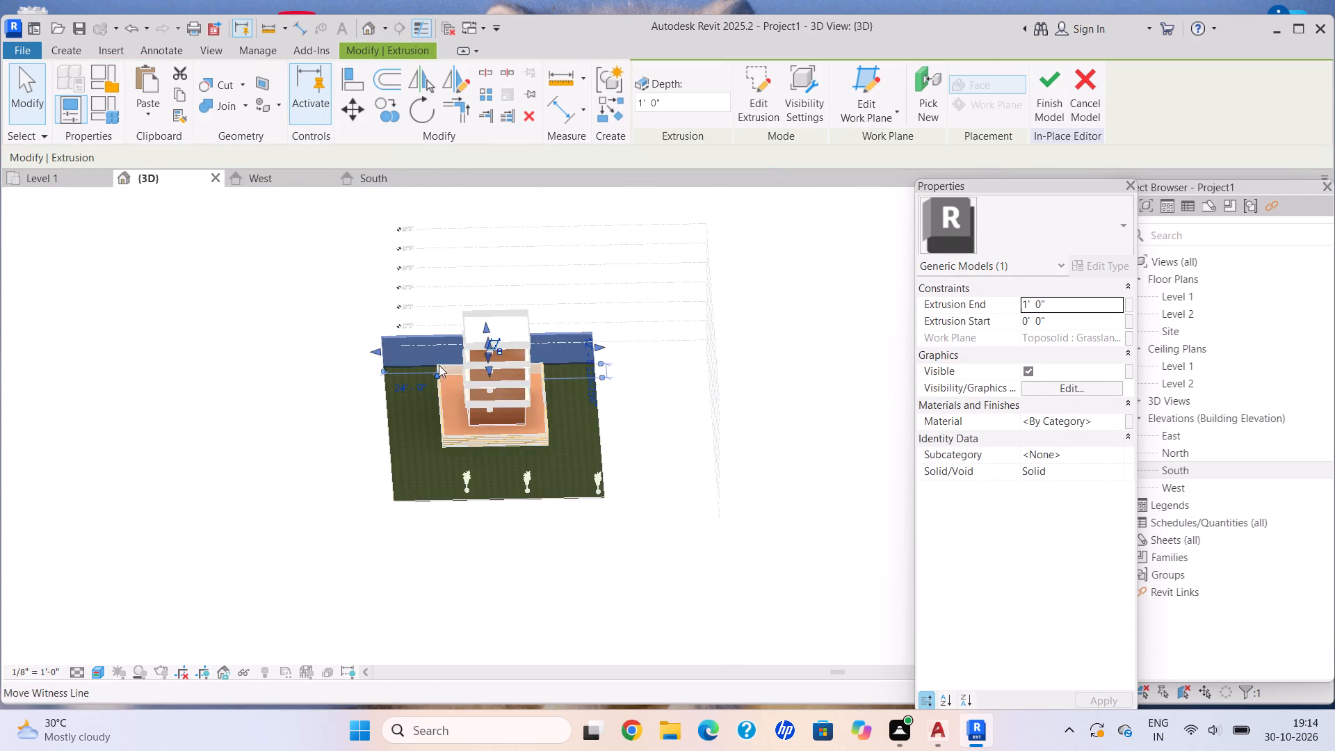
middle_click_drag(441, 365, 540, 332)
scroll(540, 332, "up", 1, "shift")
scroll(457, 426, "up", 6)
scroll(598, 393, "down", 7)
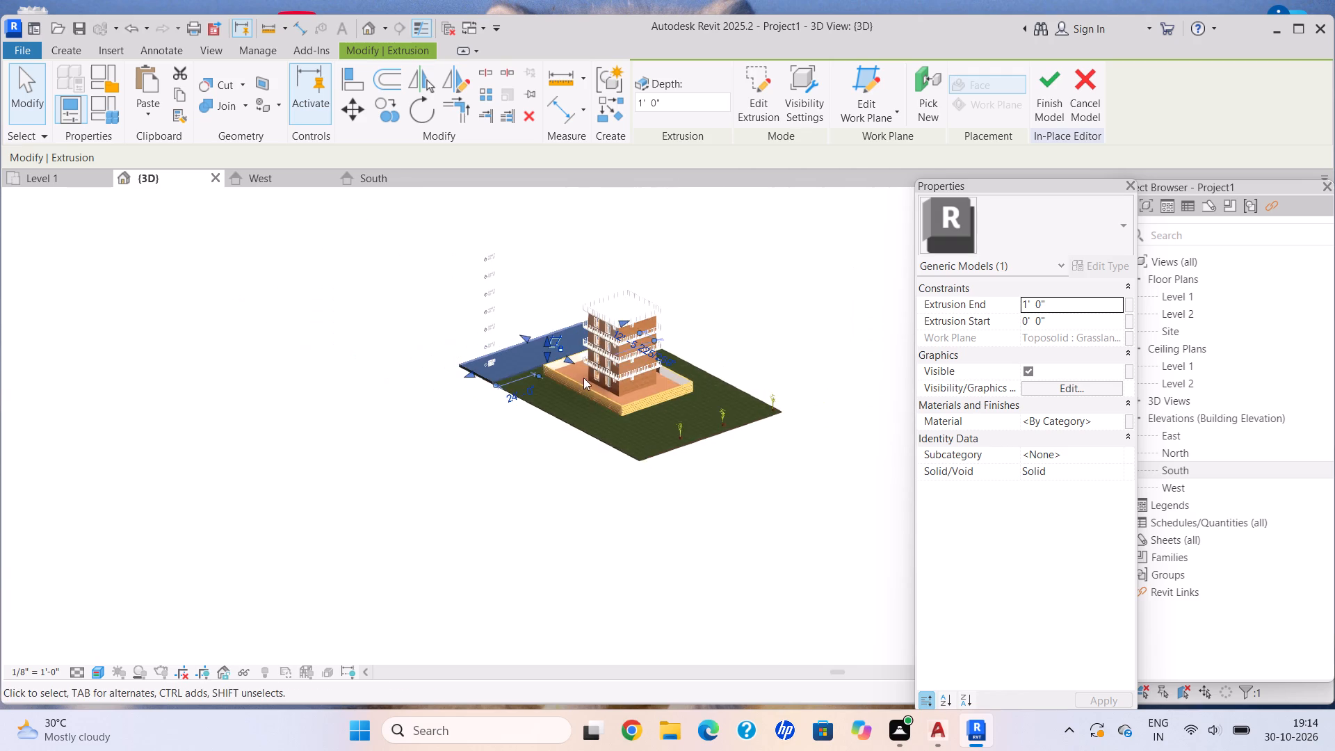
middle_click_drag(583, 375, 603, 380)
scroll(620, 399, "up", 7)
middle_click_drag(633, 387, 610, 376, "shift")
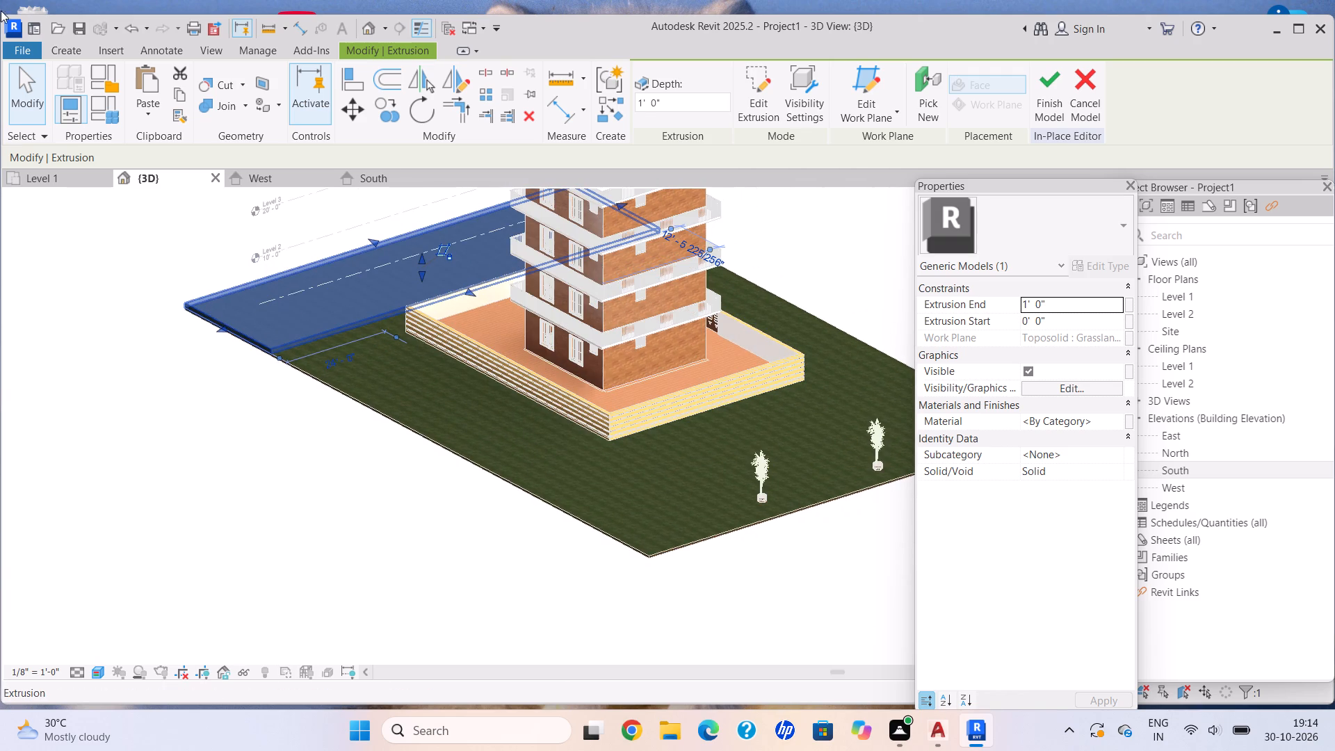
left_click(74, 51)
left_click(162, 99)
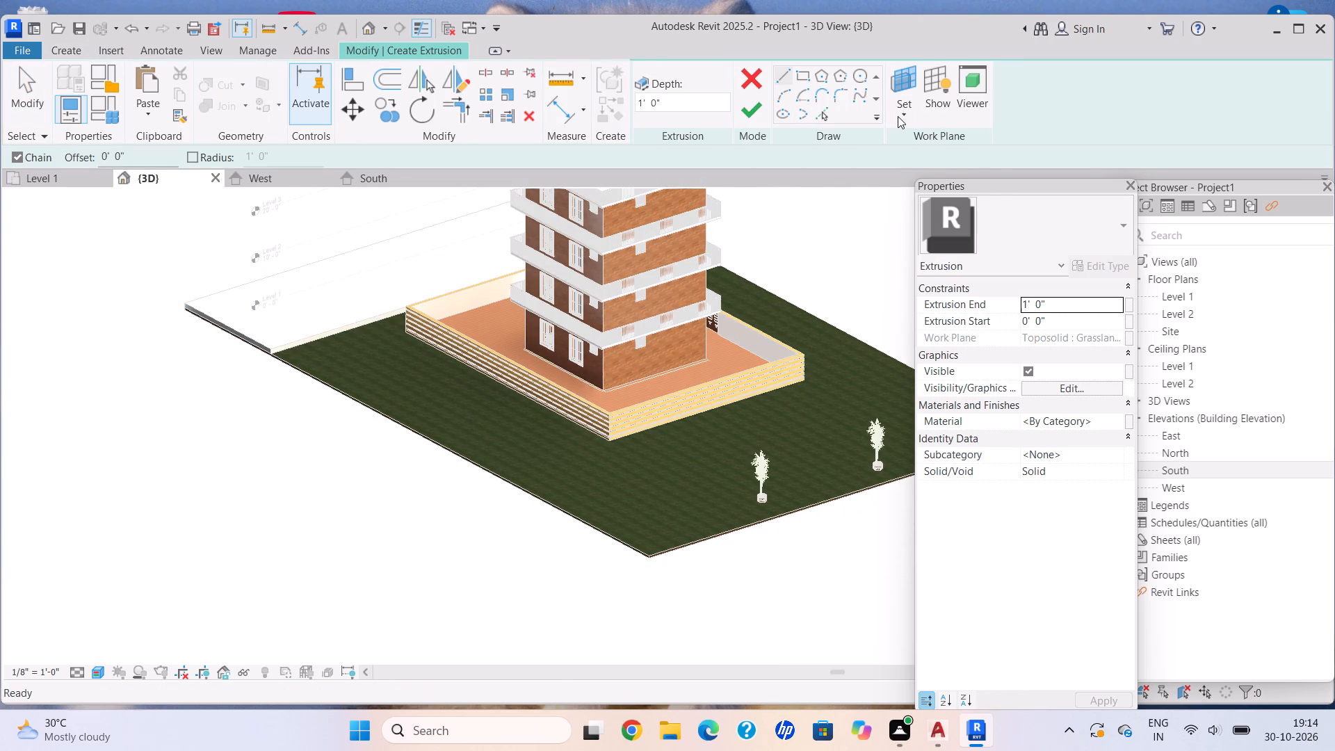
left_click(898, 116)
left_click(954, 172)
scroll(730, 563, "up", 10)
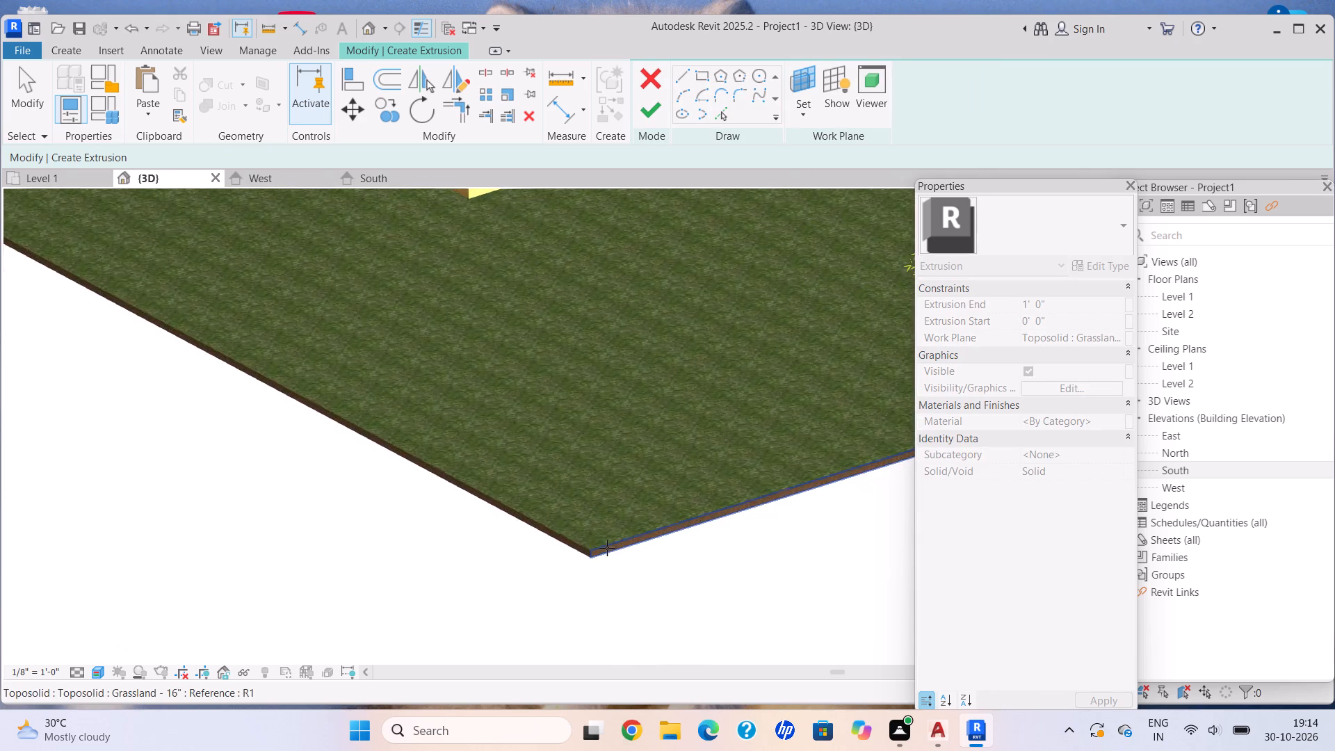
scroll(607, 548, "up", 3)
left_click(576, 542)
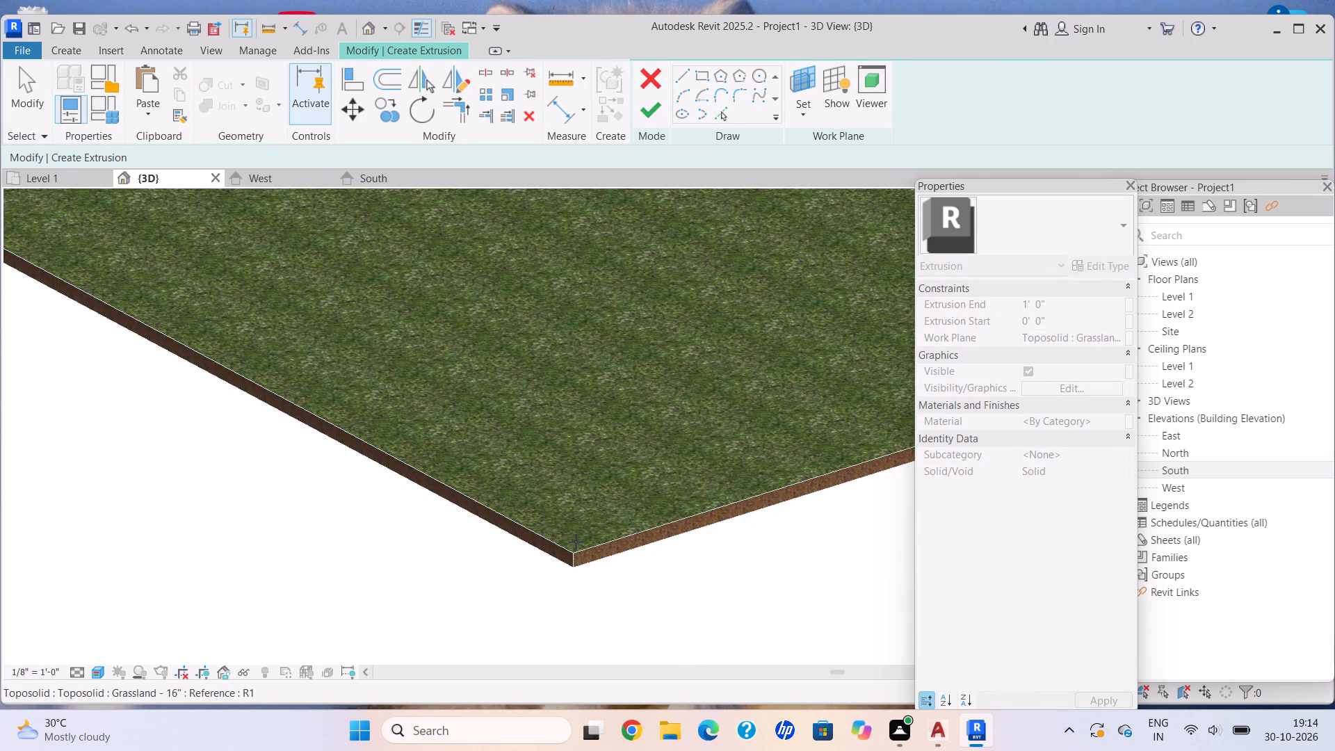
left_click(578, 549)
Extrude a second rectangular strip about 17'-9" wide and 1' 0" deep along the adjoining site edge, from the first strip to the tree-side edge.
scroll(555, 451, "down", 18)
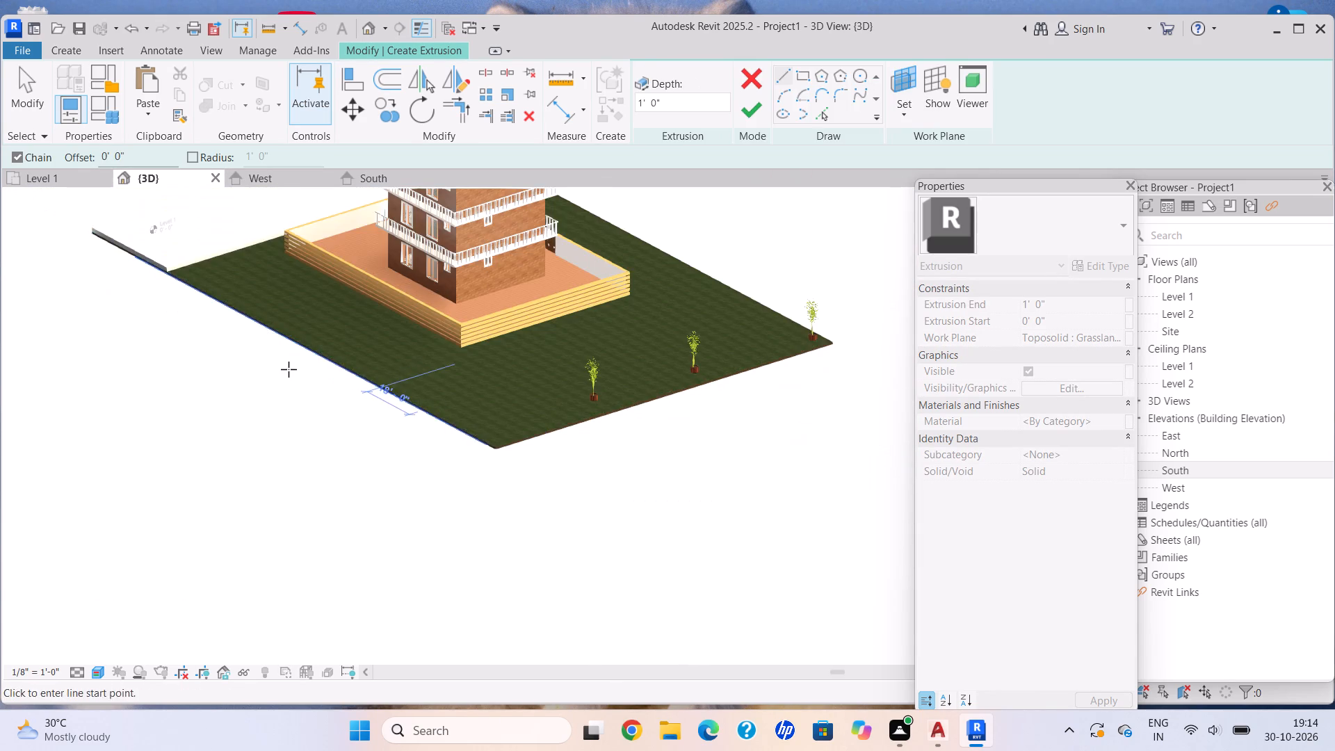
scroll(289, 369, "down", 1)
middle_click_drag(301, 374, 442, 503)
scroll(351, 418, "up", 6)
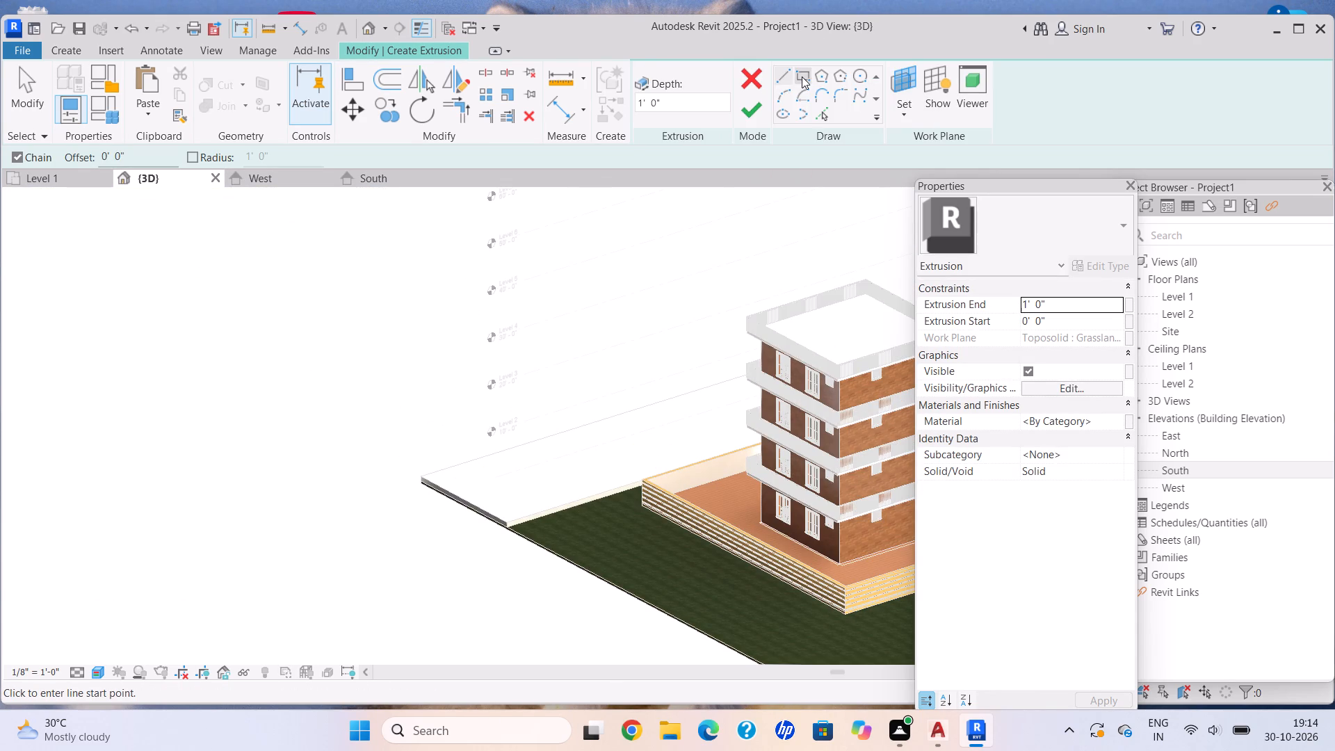
left_click(802, 76)
scroll(574, 394, "up", 1)
middle_click_drag(572, 394, 495, 355)
scroll(515, 417, "down", 1)
scroll(391, 551, "up", 10)
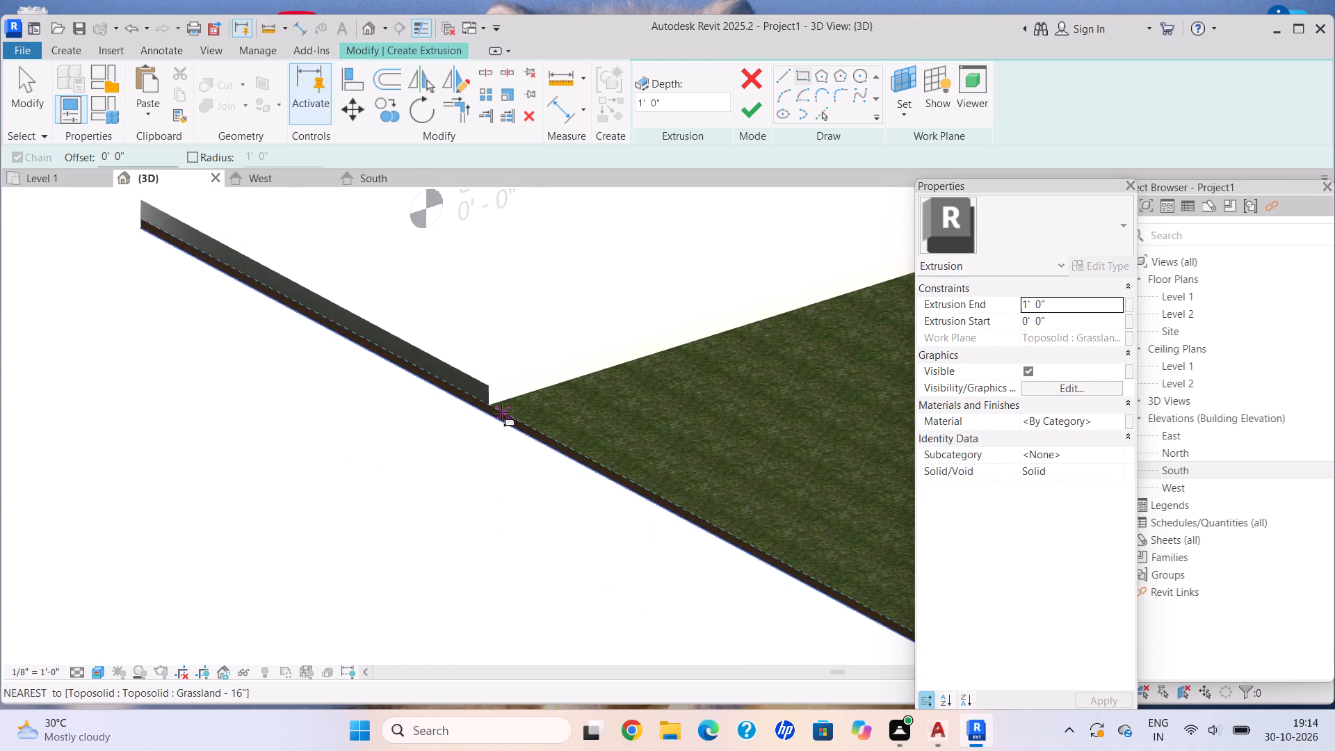
left_click(499, 405)
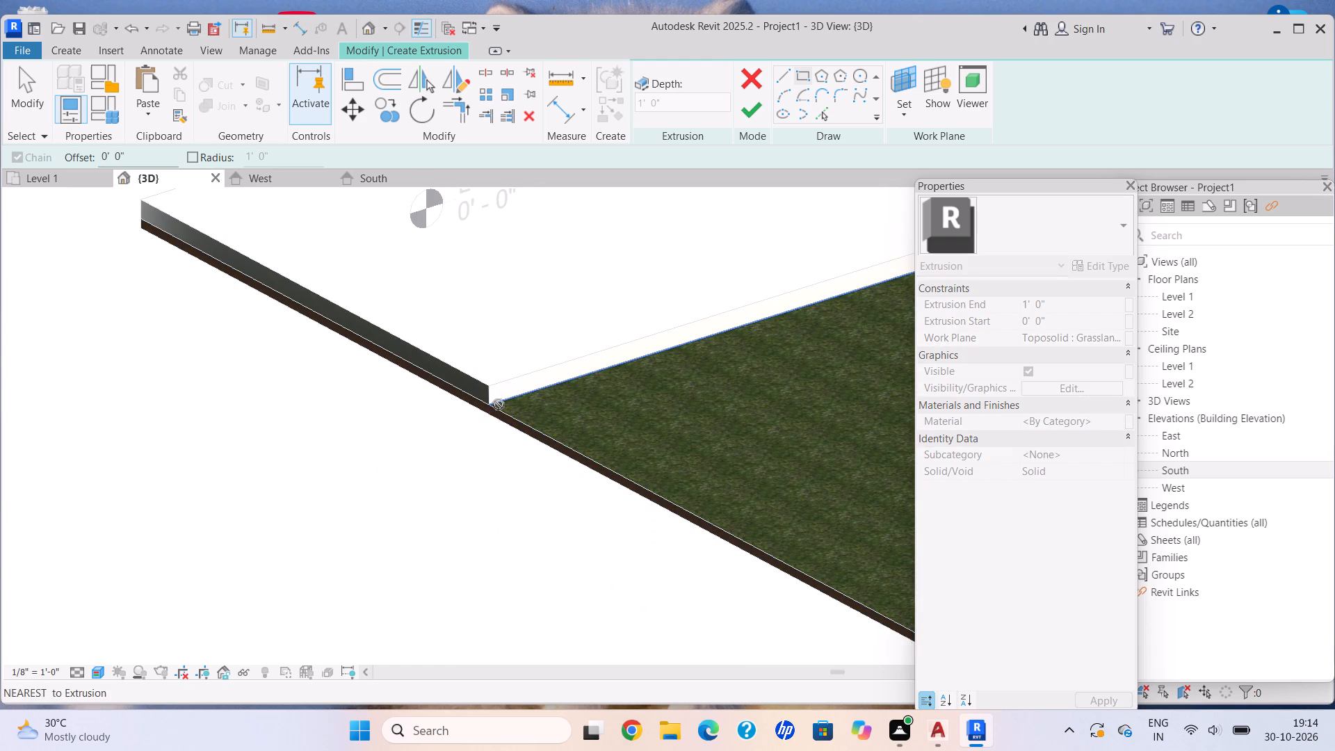
scroll(713, 414, "down", 6)
middle_click_drag(747, 418, 455, 356)
scroll(422, 356, "down", 2)
scroll(628, 404, "down", 1)
middle_click_drag(633, 406, 474, 339)
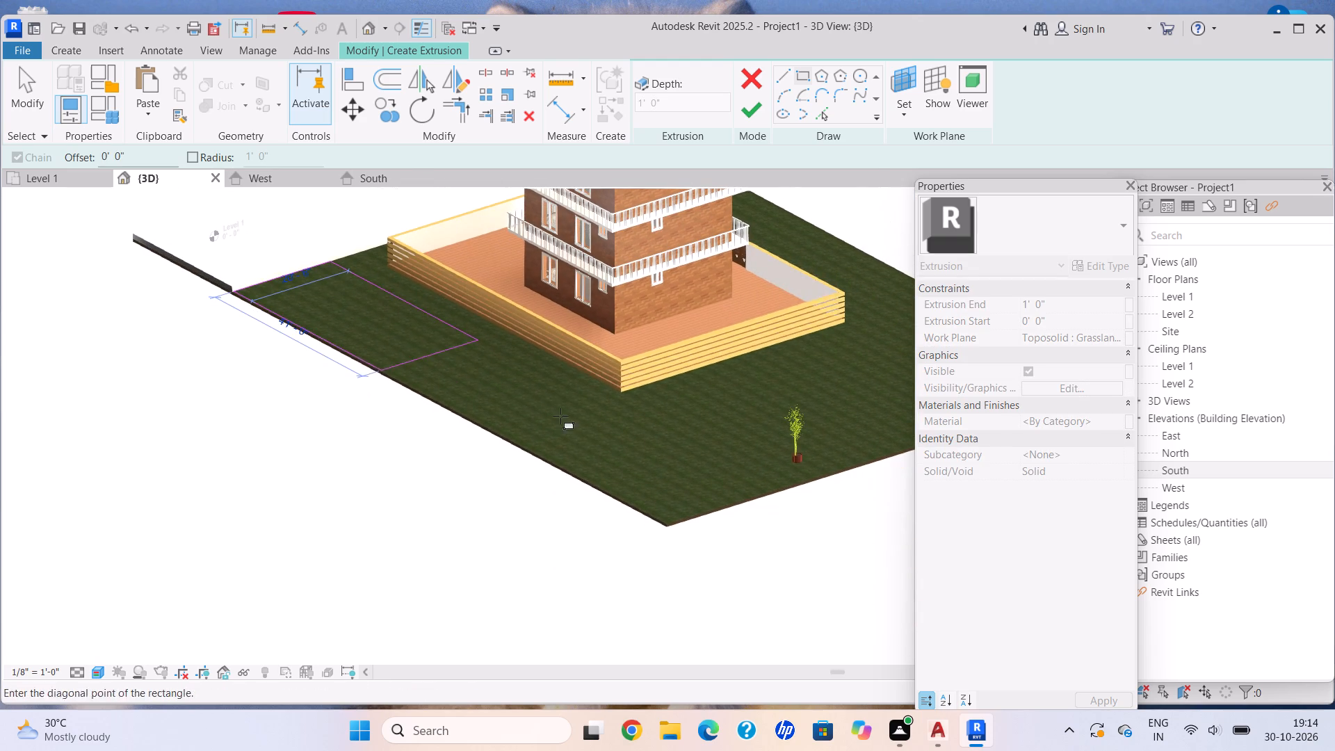
left_click(750, 499)
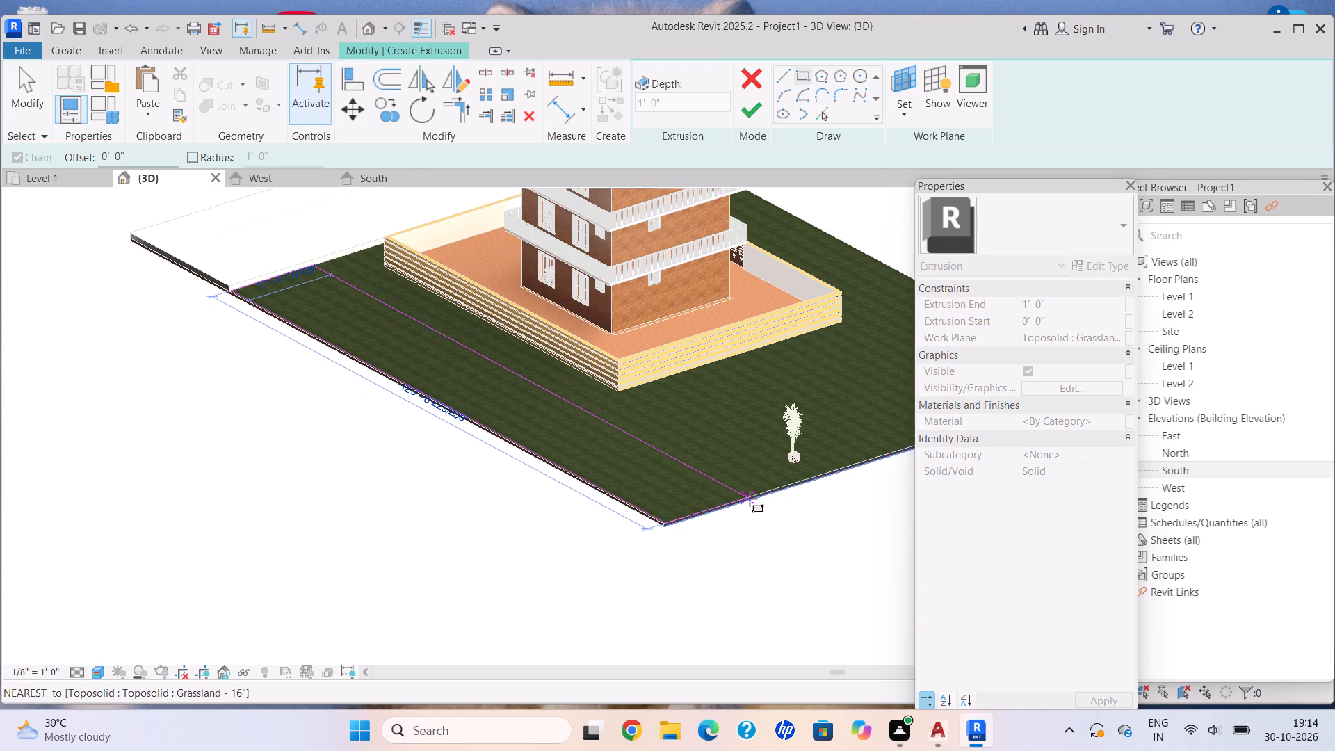
left_click(757, 111)
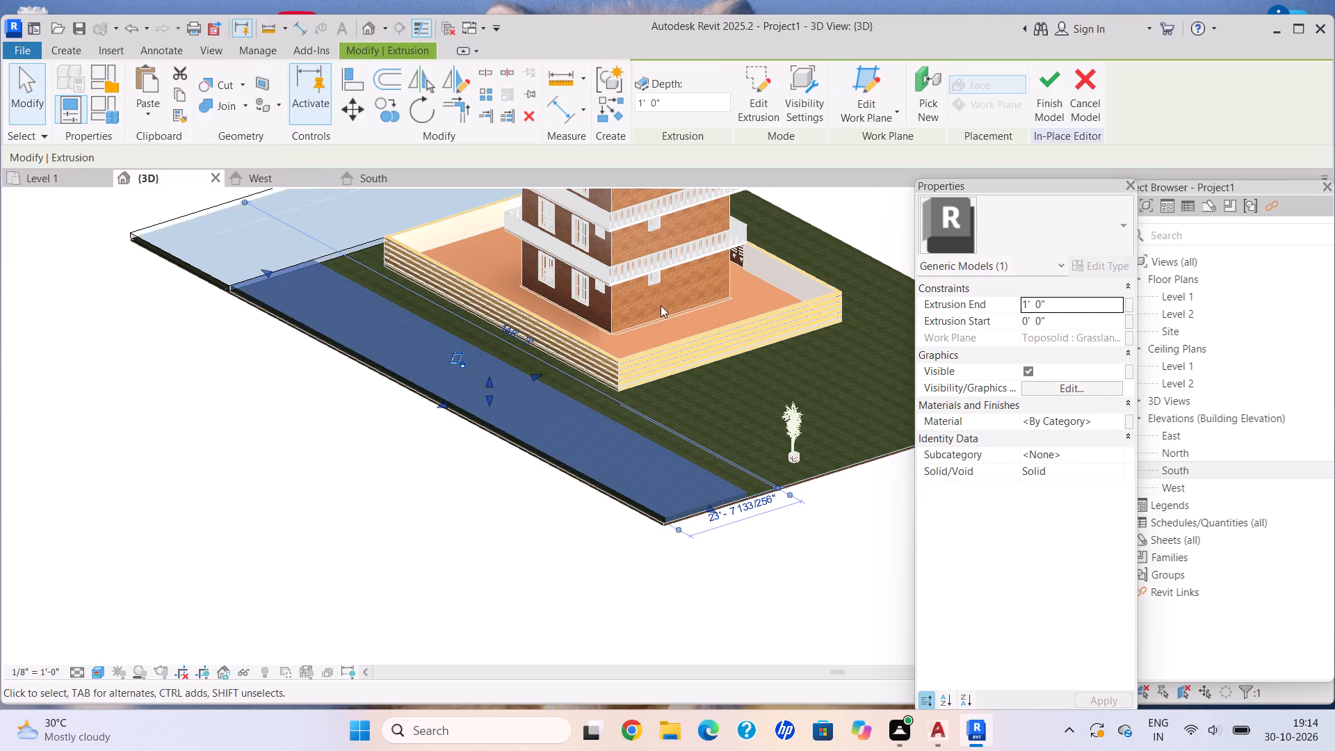
scroll(686, 467, "down", 5)
middle_click_drag(686, 470, 680, 512)
key("Escape")
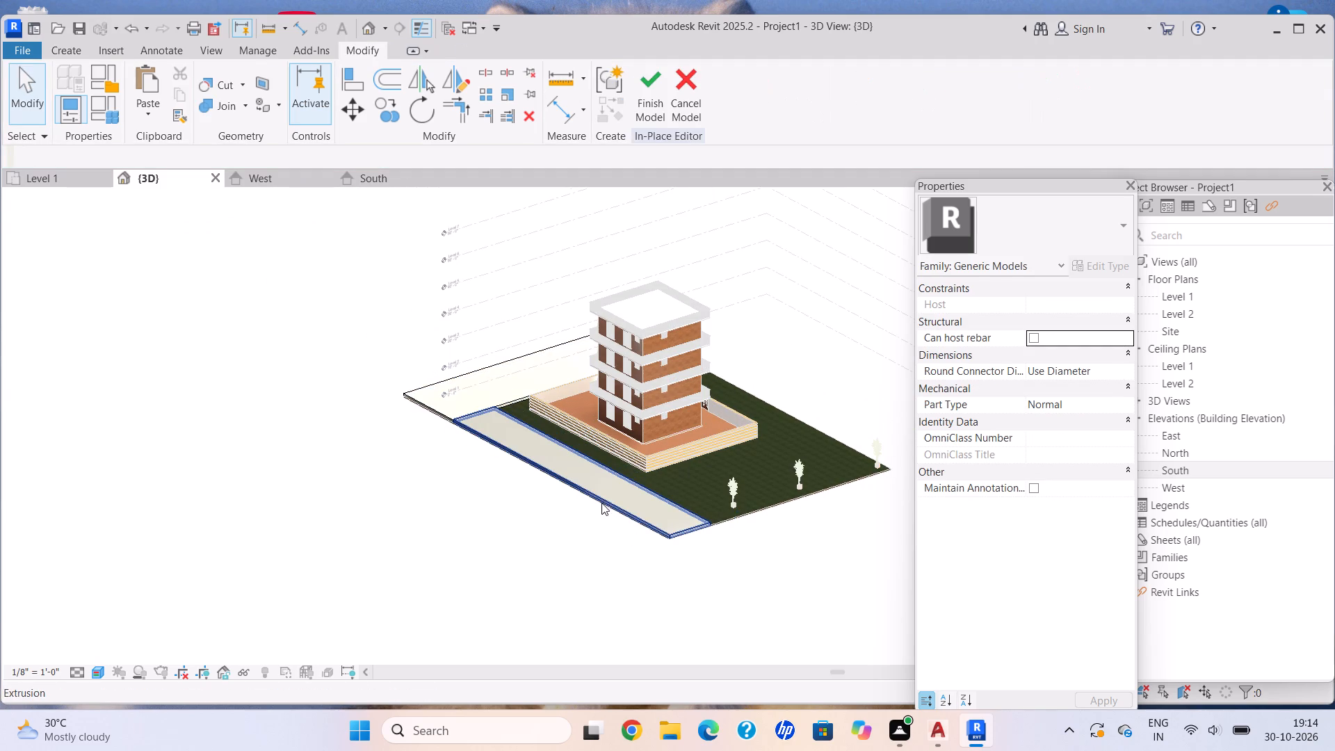
key("Escape")
Lower the top face of the second strip to make the slab thinner above the grass.
scroll(468, 519, "down", 1)
middle_click_drag(519, 472, 667, 436, "shift")
scroll(452, 480, "up", 4)
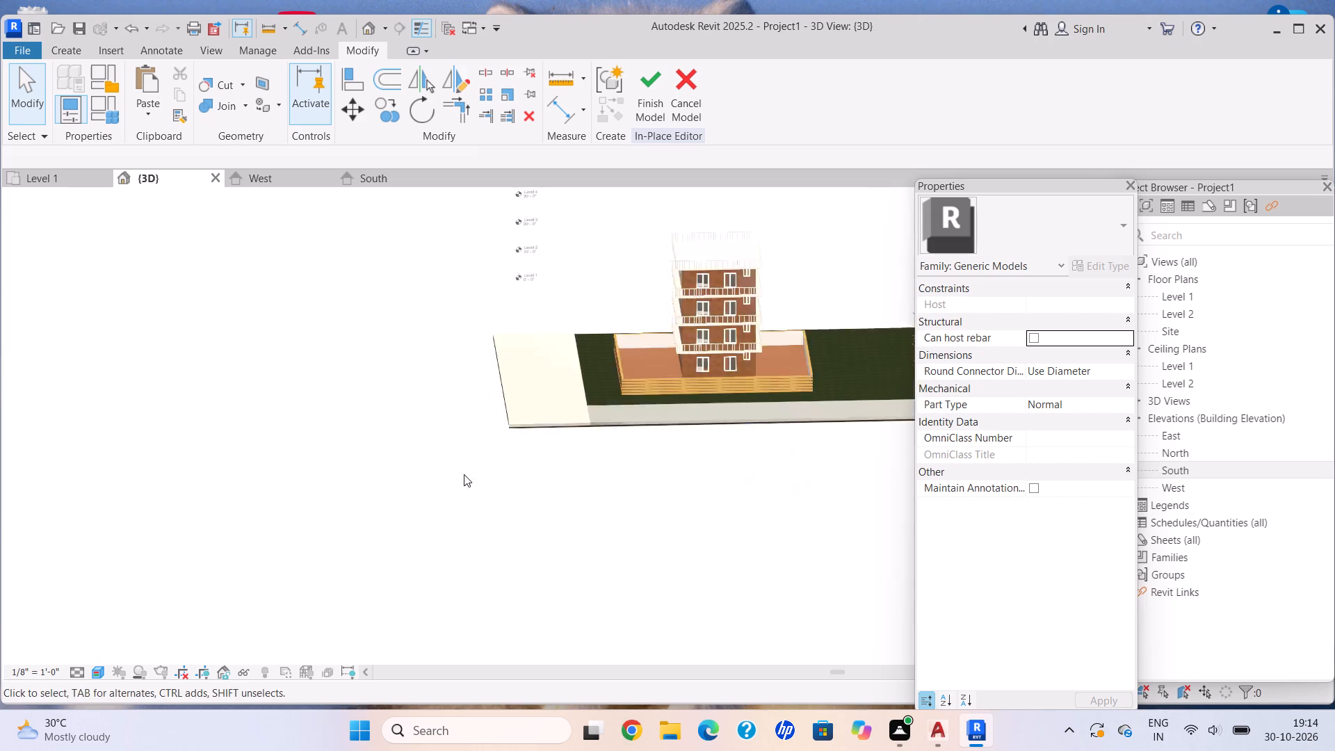
middle_click_drag(658, 407, 389, 555)
scroll(590, 461, "up", 1)
scroll(710, 543, "up", 4)
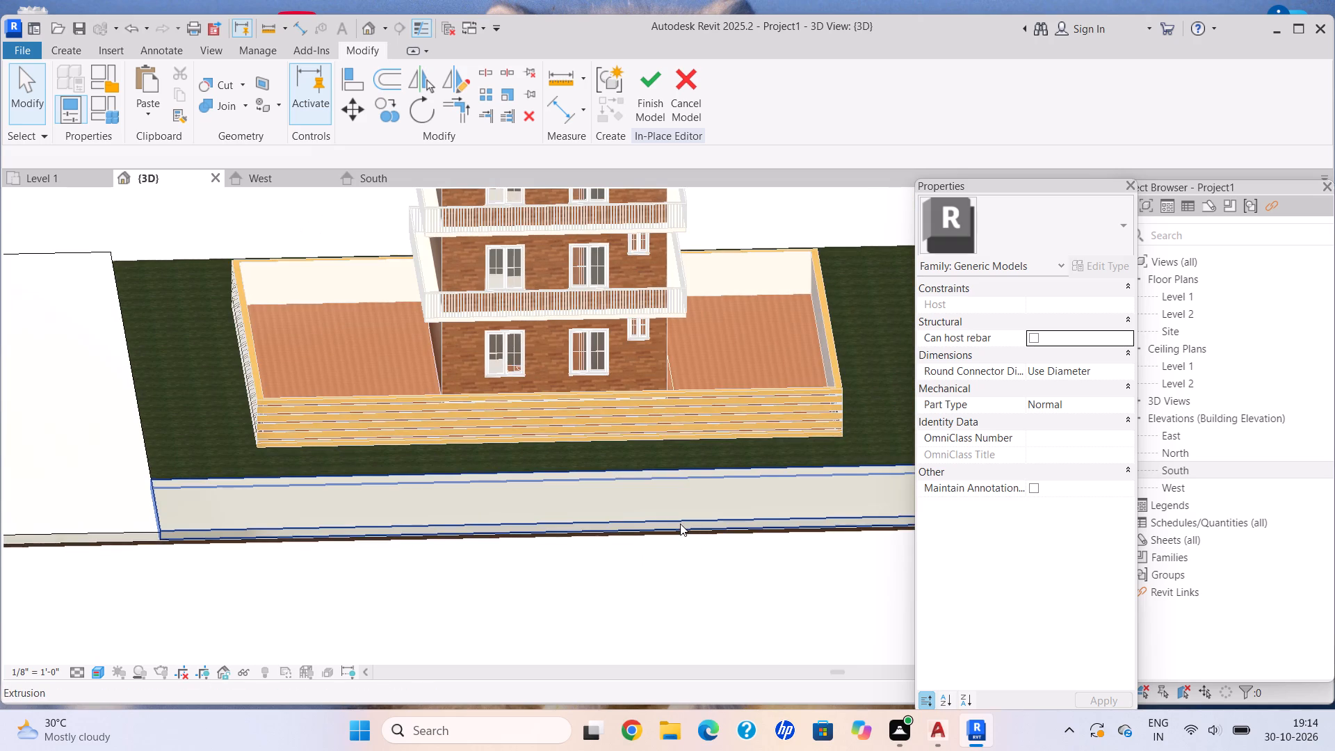
left_click(680, 524)
scroll(679, 502, "up", 9)
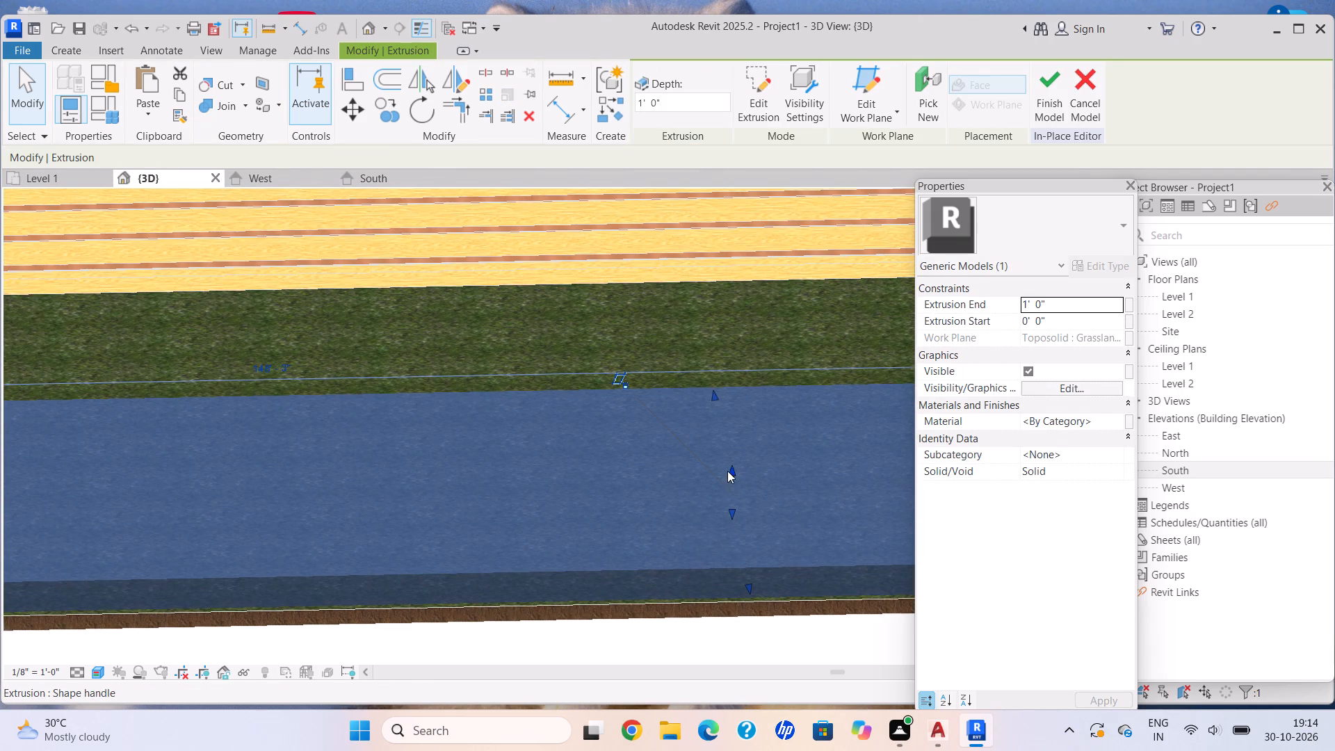
left_click_drag(731, 471, 747, 499)
scroll(573, 459, "down", 16)
key("Escape")
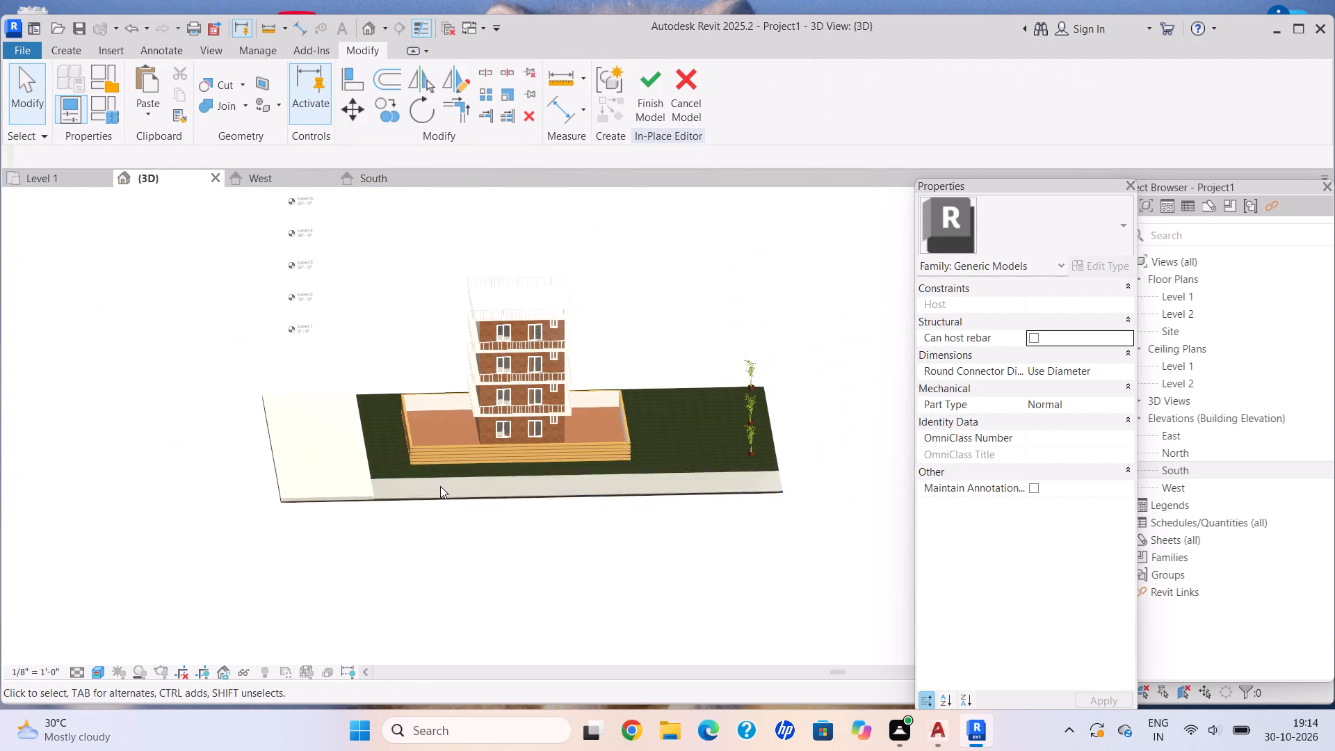
Examine both road strips and the corner where they meet from the opposite side of the site.
middle_click_drag(442, 481, 633, 495, "shift")
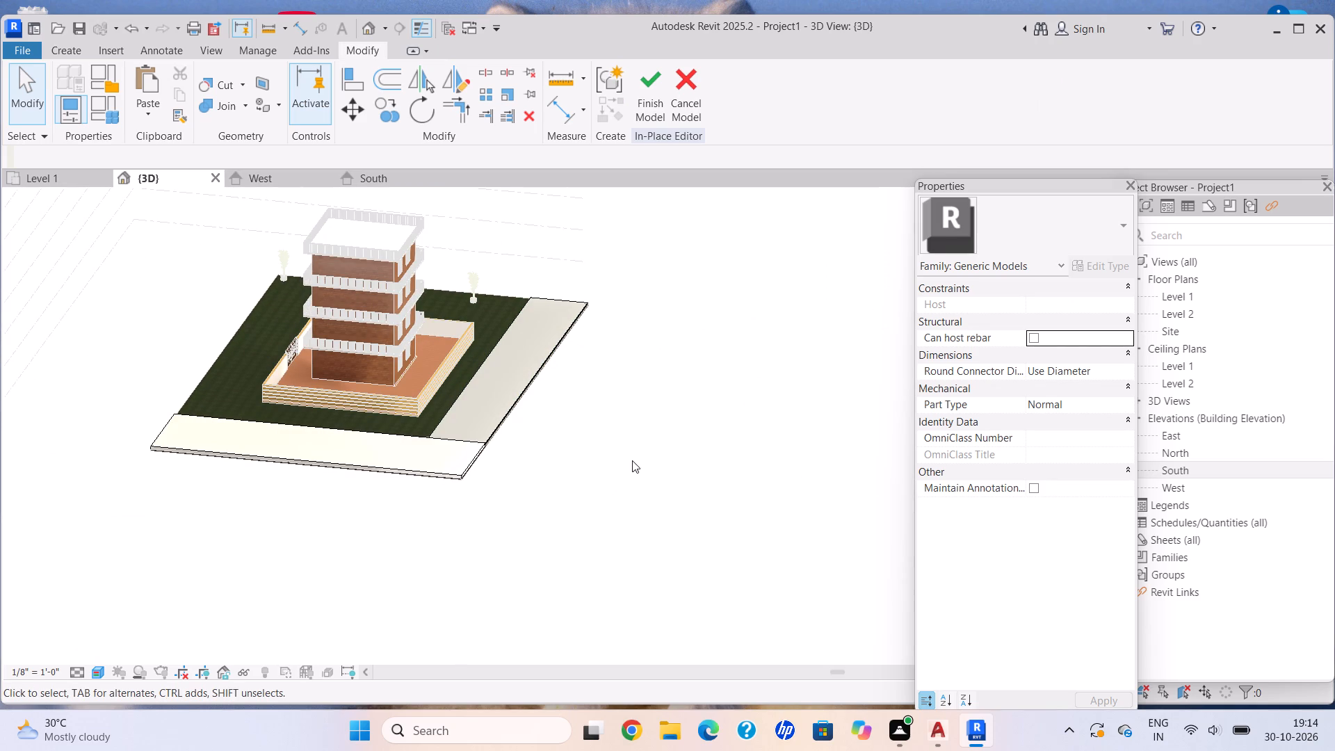
scroll(632, 460, "down", 6)
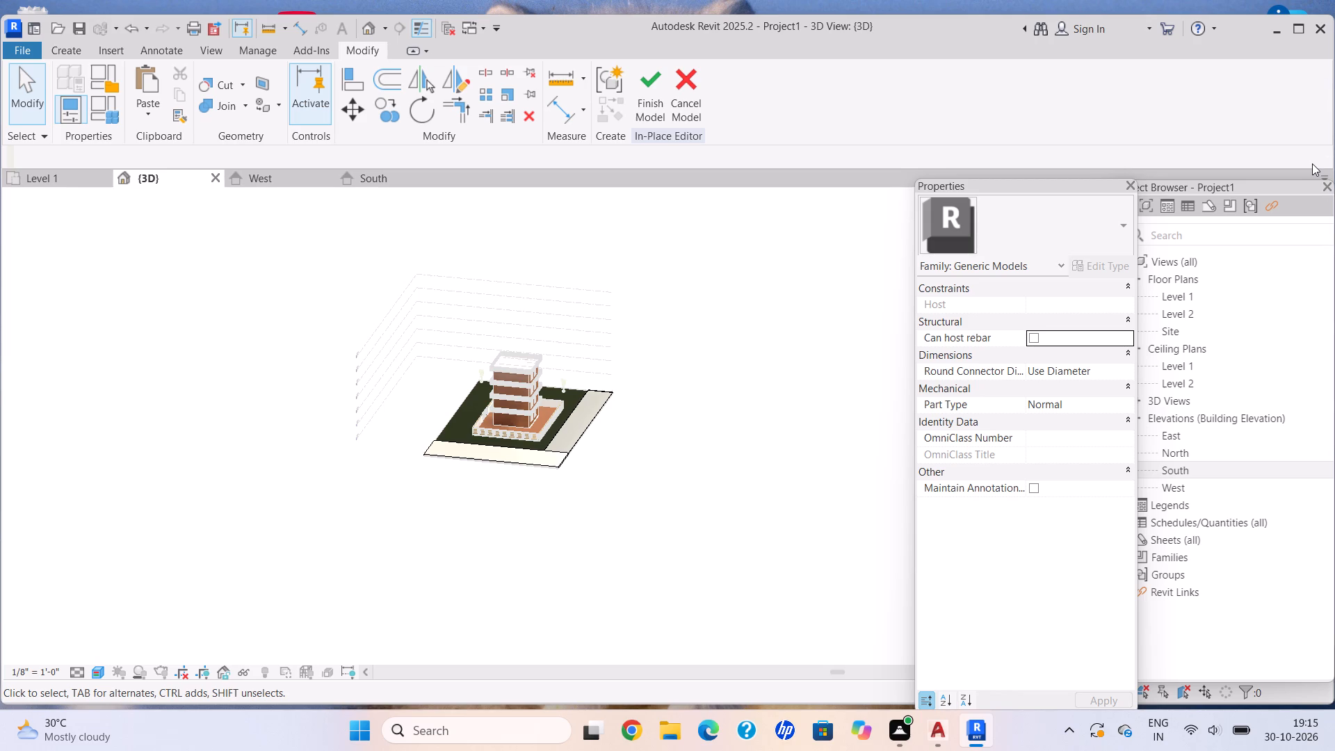
key("Escape")
scroll(1320, 232, "up", 5)
scroll(518, 481, "up", 10)
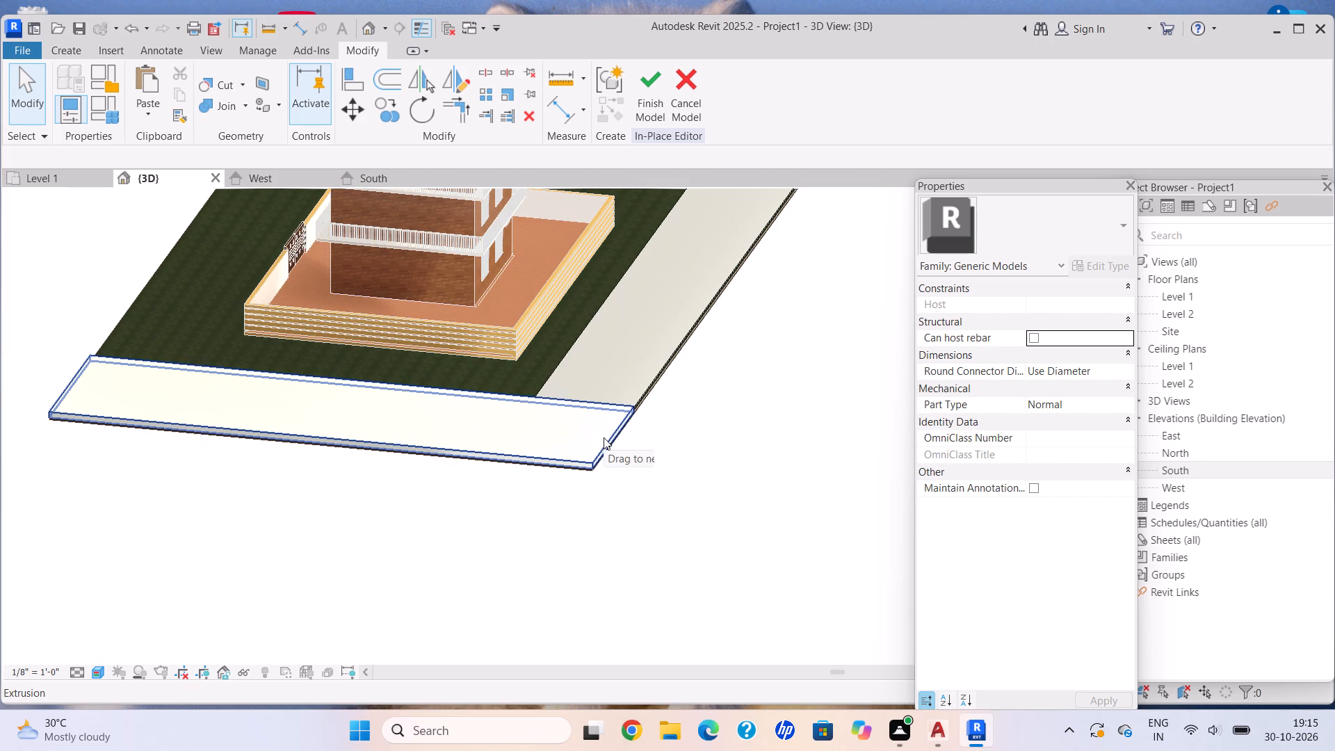
middle_click(622, 519)
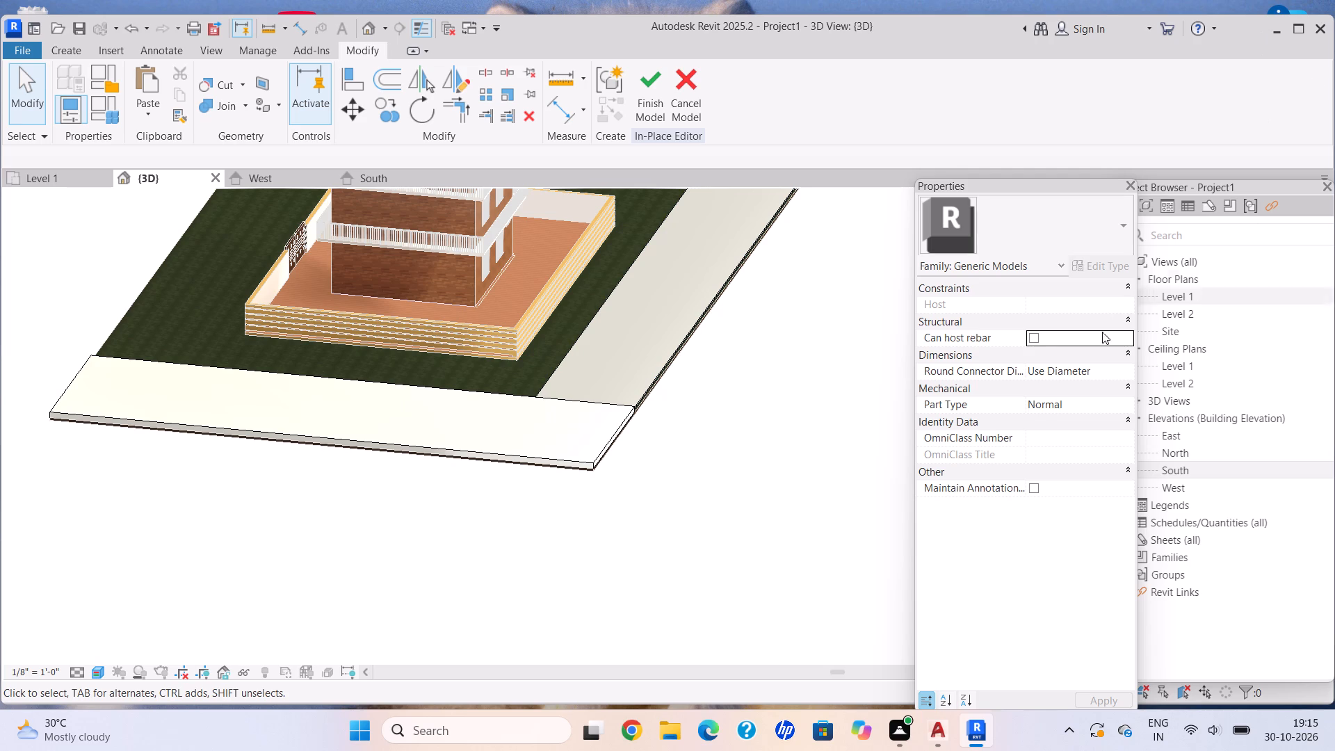
Lower the top face of the first road strip to an extrusion end of about 0' 3 1/4".
scroll(554, 481, "down", 3)
middle_click_drag(556, 449, 615, 502)
scroll(403, 513, "up", 5)
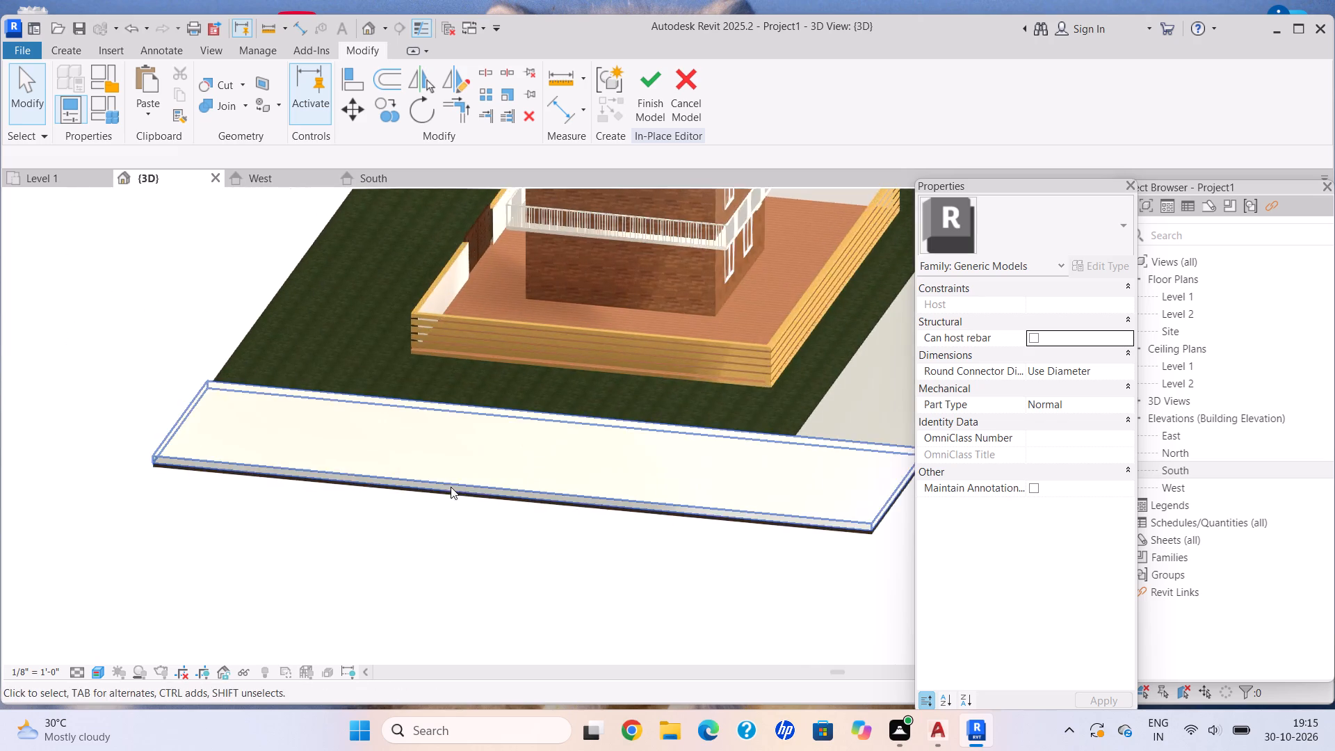
scroll(457, 490, "up", 4)
left_click(558, 487)
scroll(734, 544, "down", 4)
middle_click_drag(736, 545, 609, 486)
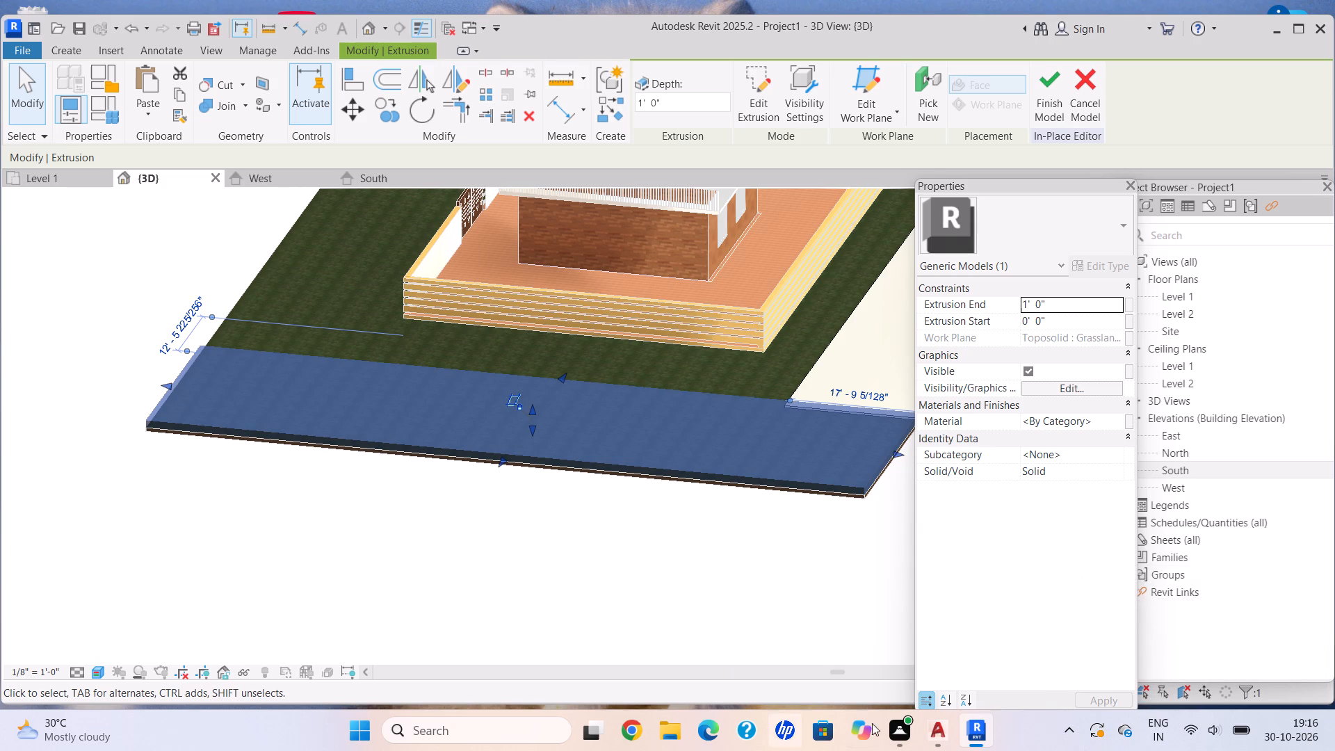
scroll(496, 468, "up", 7)
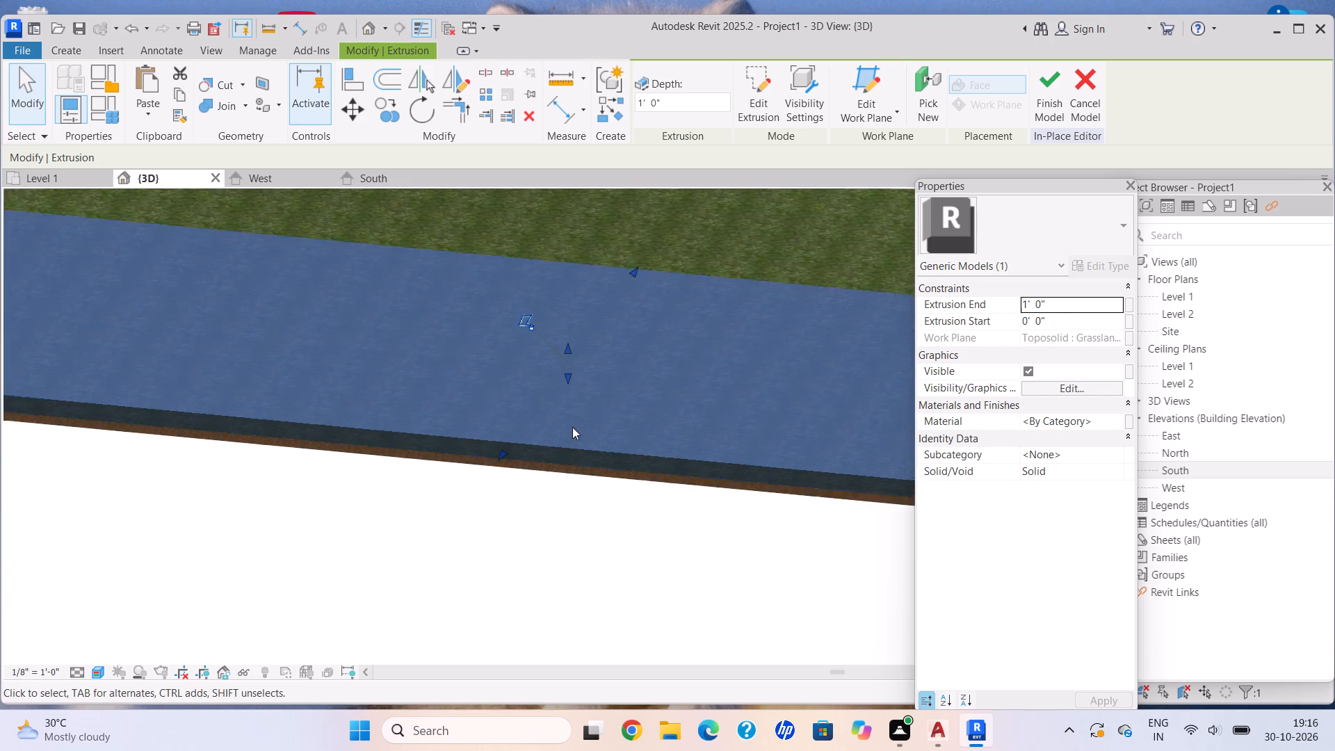
scroll(572, 427, "up", 3)
left_click_drag(567, 294, 576, 320)
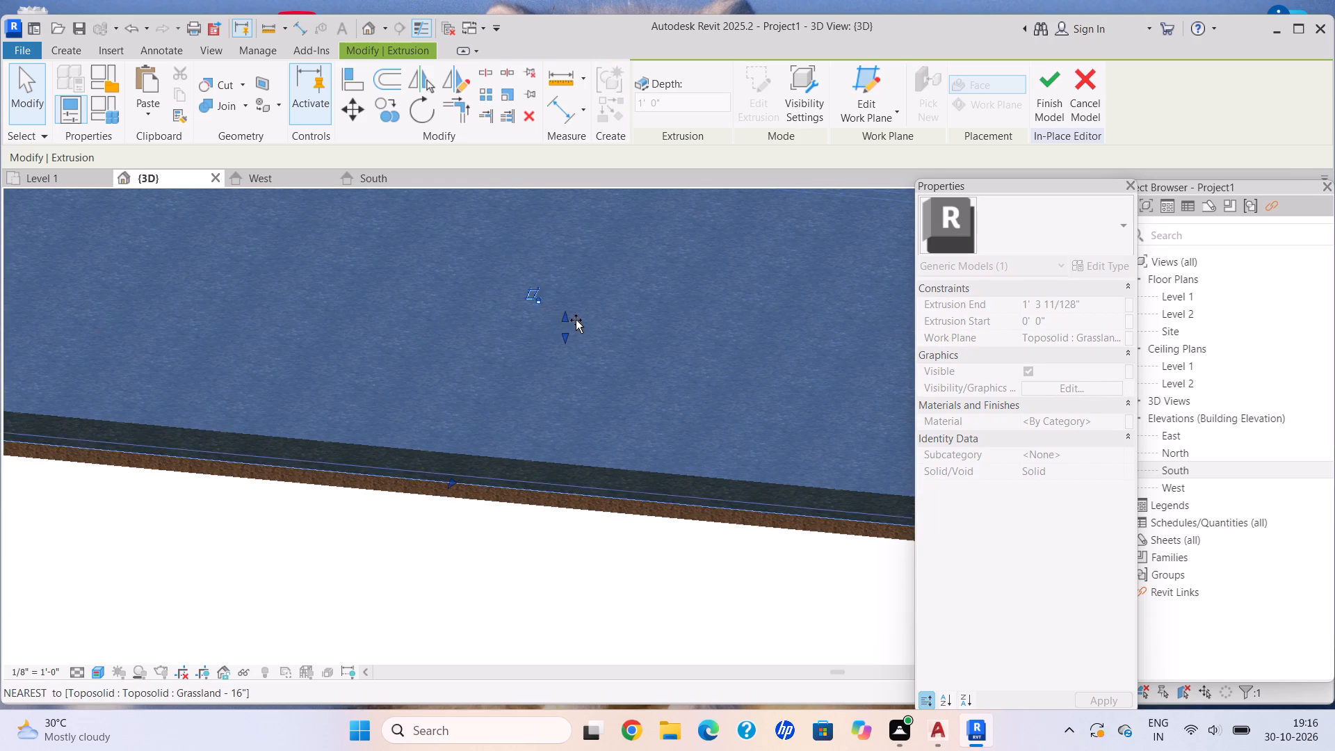
left_click_drag(576, 320, 577, 323)
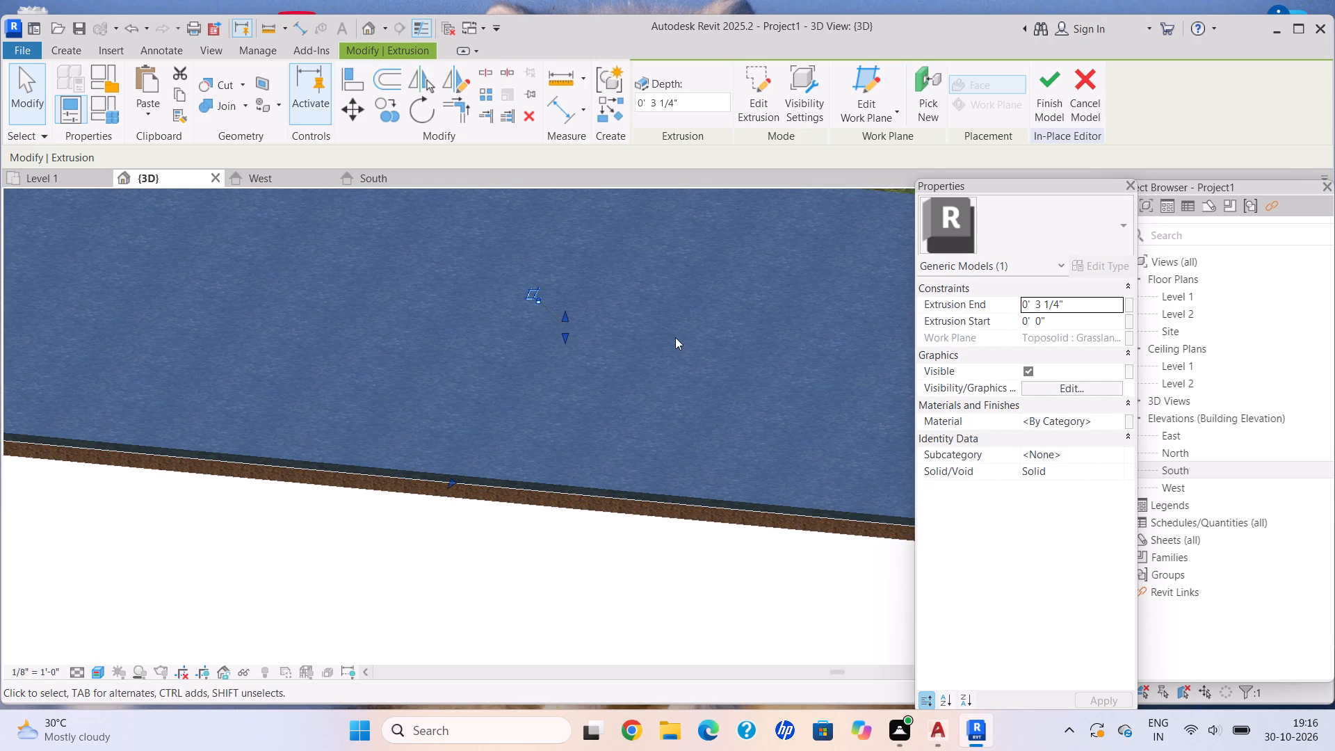
scroll(679, 339, "down", 13)
key("Escape")
Examine both road strips, their shared corner and the grass edges from several sides of the site.
scroll(430, 458, "down", 4)
middle_click_drag(357, 452, 362, 433)
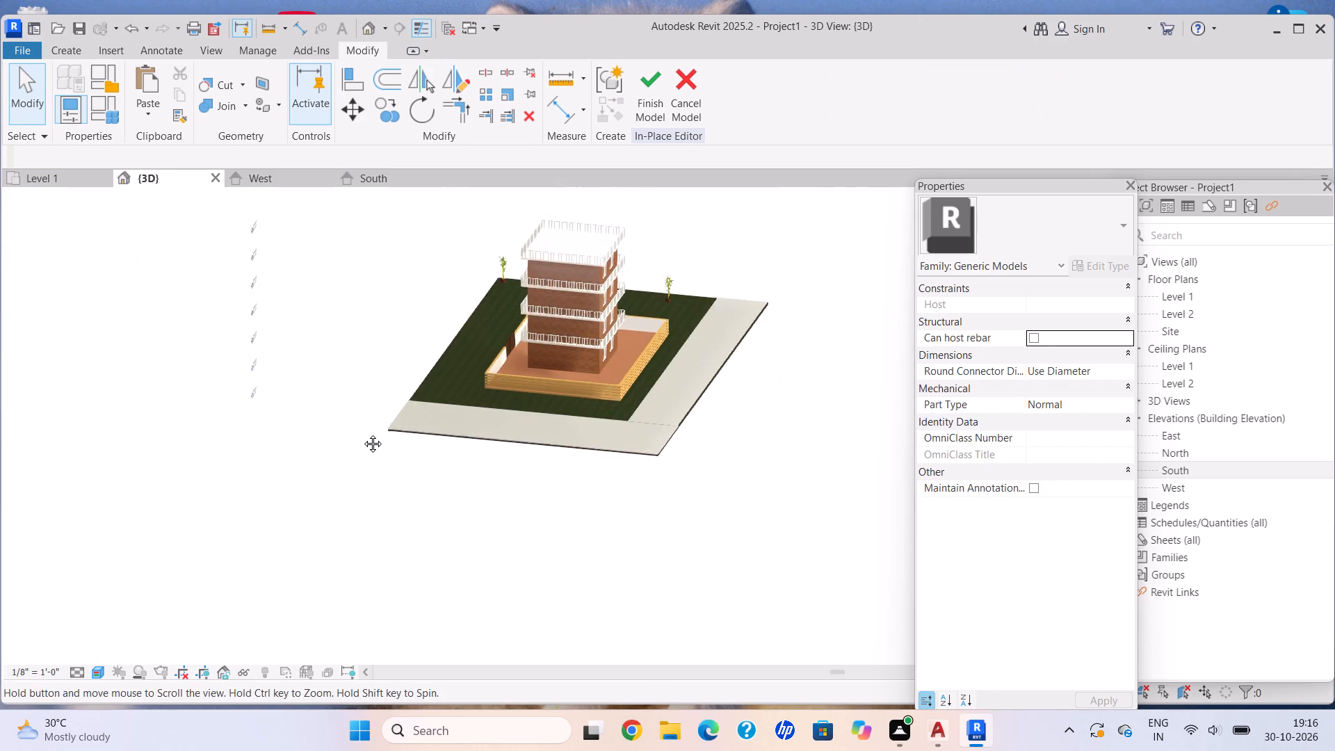
middle_click_drag(362, 433, 553, 410)
middle_click_drag(371, 429, 442, 478)
scroll(426, 458, "up", 1)
middle_click_drag(423, 458, 549, 481)
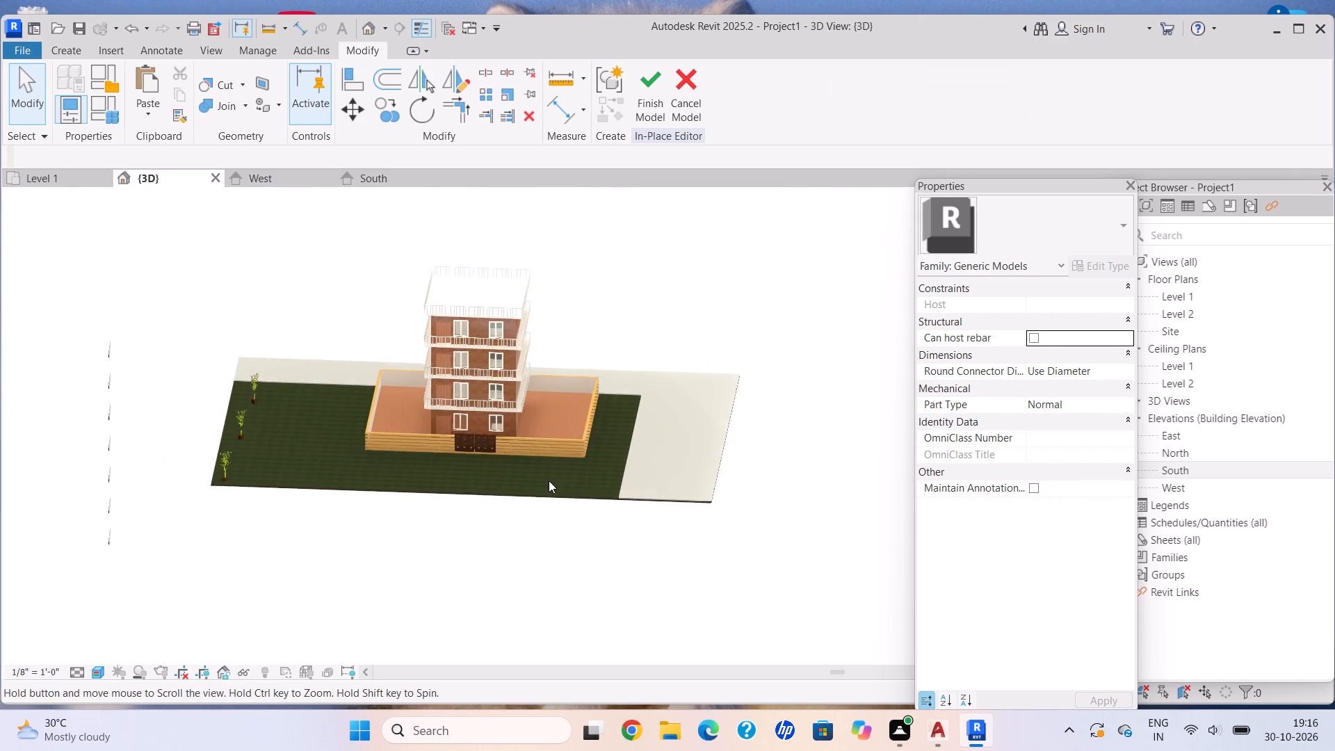
middle_click_drag(578, 501, 593, 508, "shift")
middle_click(594, 509, "shift")
middle_click(596, 510, "shift")
middle_click(596, 510, "shift")
middle_click_drag(591, 484, 593, 523, "shift")
middle_click(593, 525, "shift")
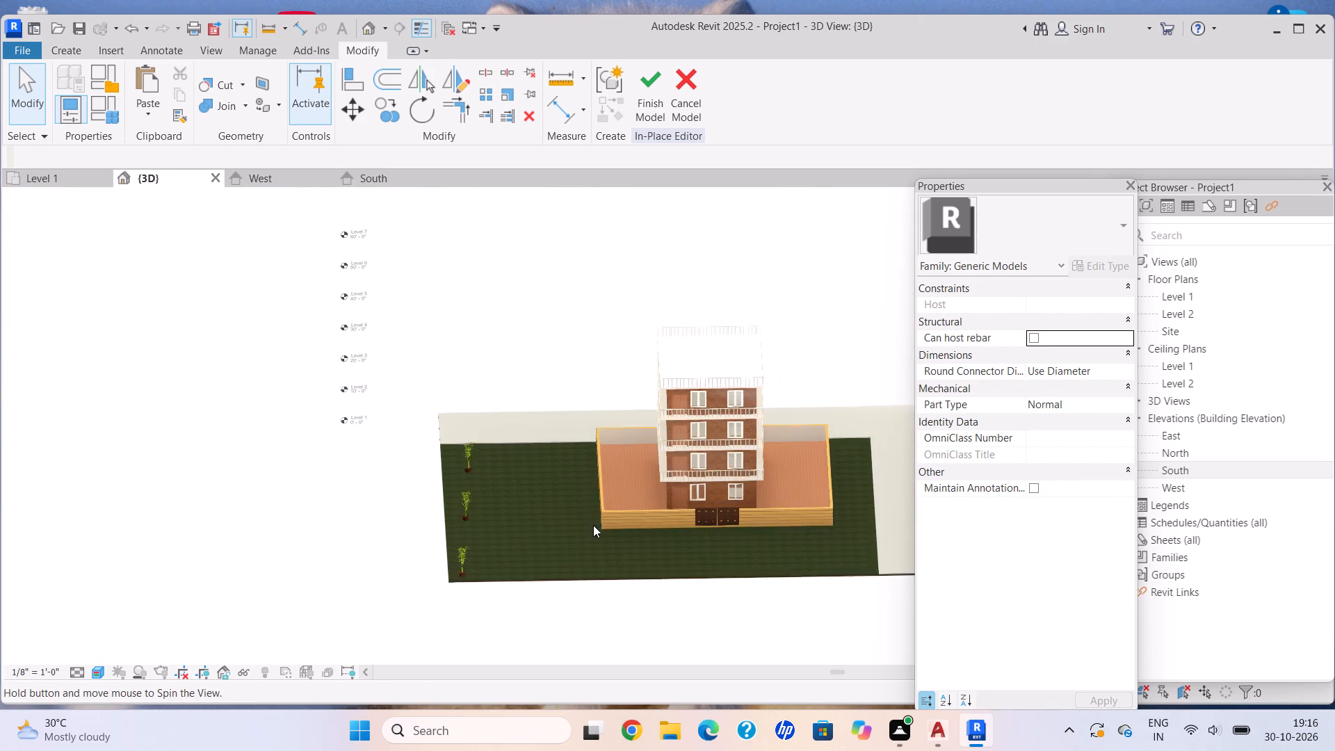
key("Escape")
scroll(605, 476, "down", 1)
key("Escape")
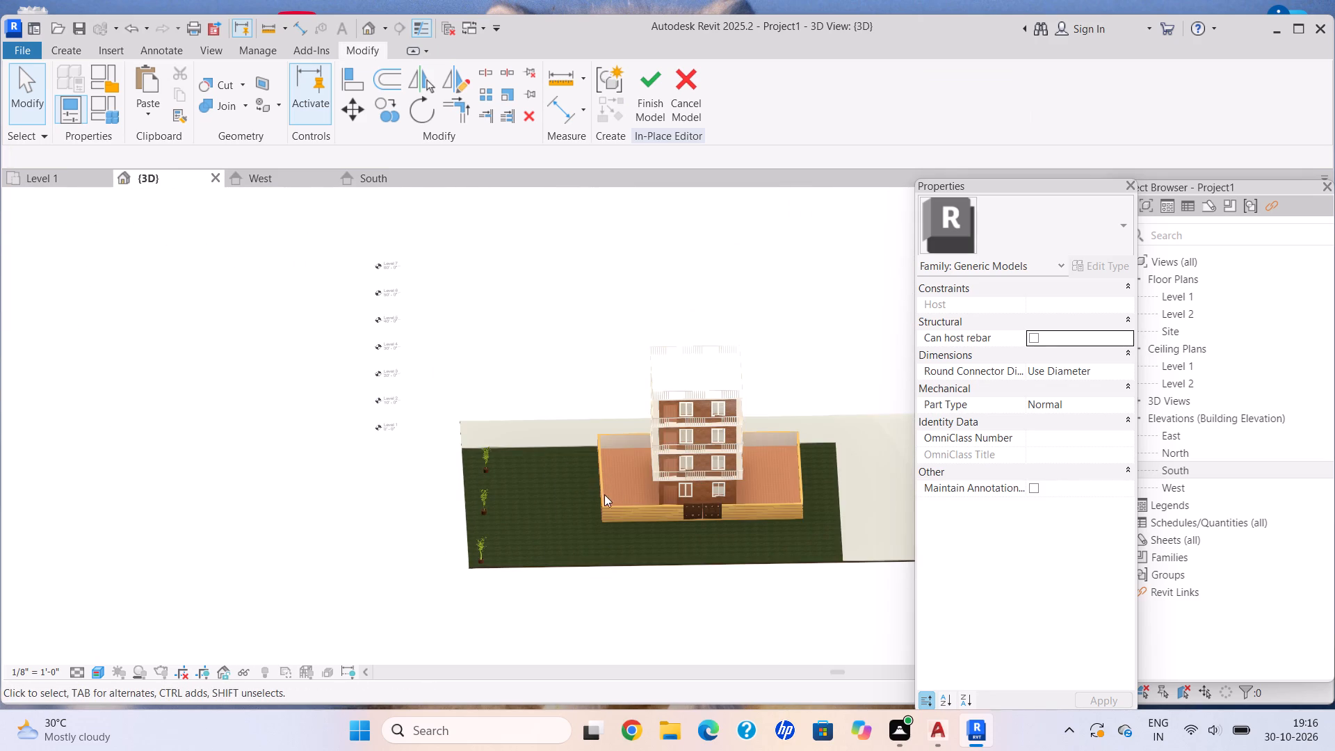
middle_click_drag(601, 495, 532, 515)
scroll(711, 514, "up", 5)
middle_click_drag(722, 490, 542, 519)
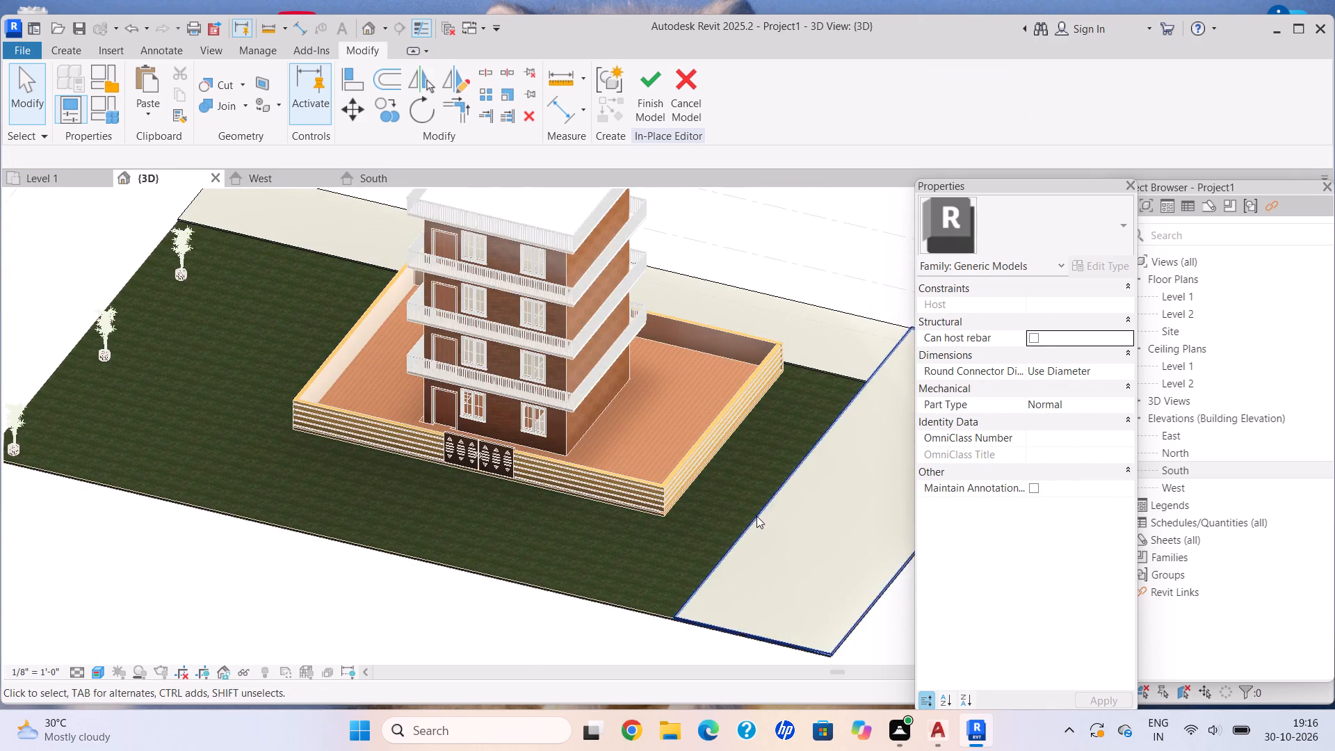
scroll(757, 517, "up", 3)
scroll(756, 513, "down", 9)
middle_click_drag(750, 512, 641, 491)
middle_click_drag(642, 492, 603, 468)
scroll(640, 491, "up", 1, "shift")
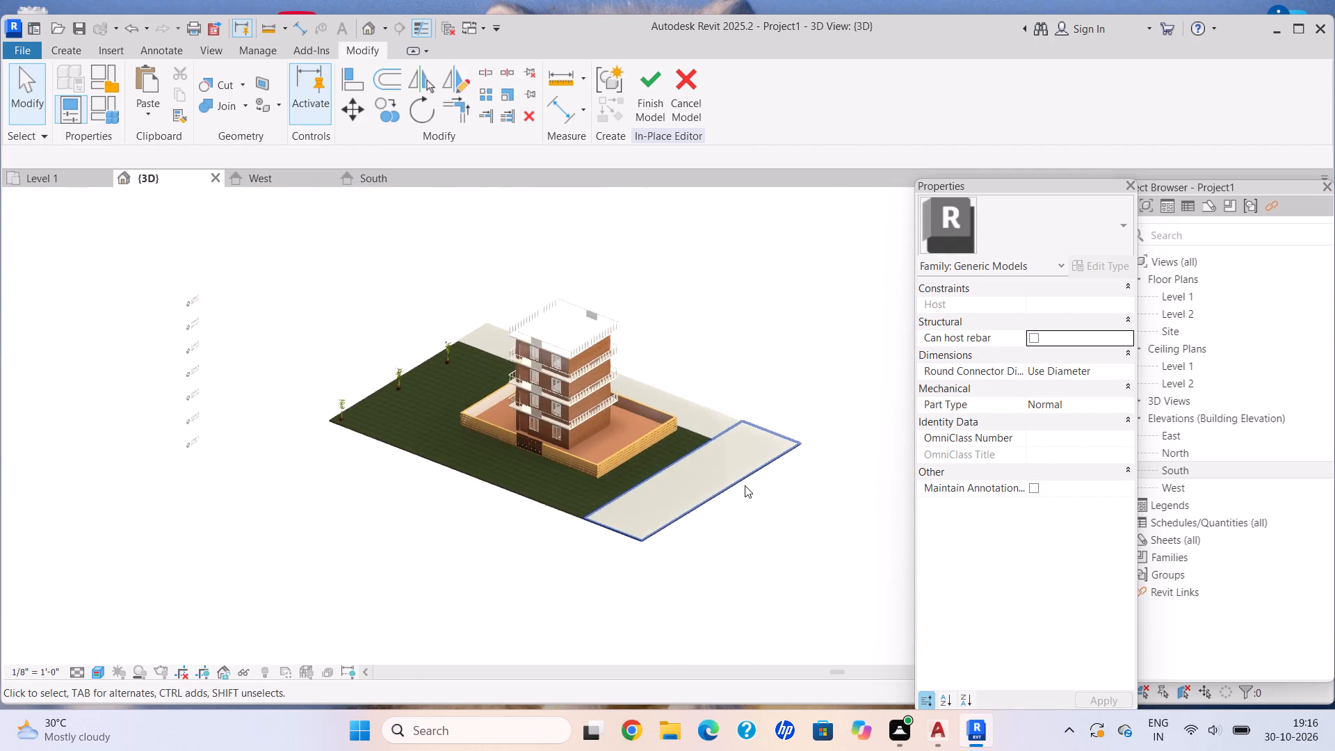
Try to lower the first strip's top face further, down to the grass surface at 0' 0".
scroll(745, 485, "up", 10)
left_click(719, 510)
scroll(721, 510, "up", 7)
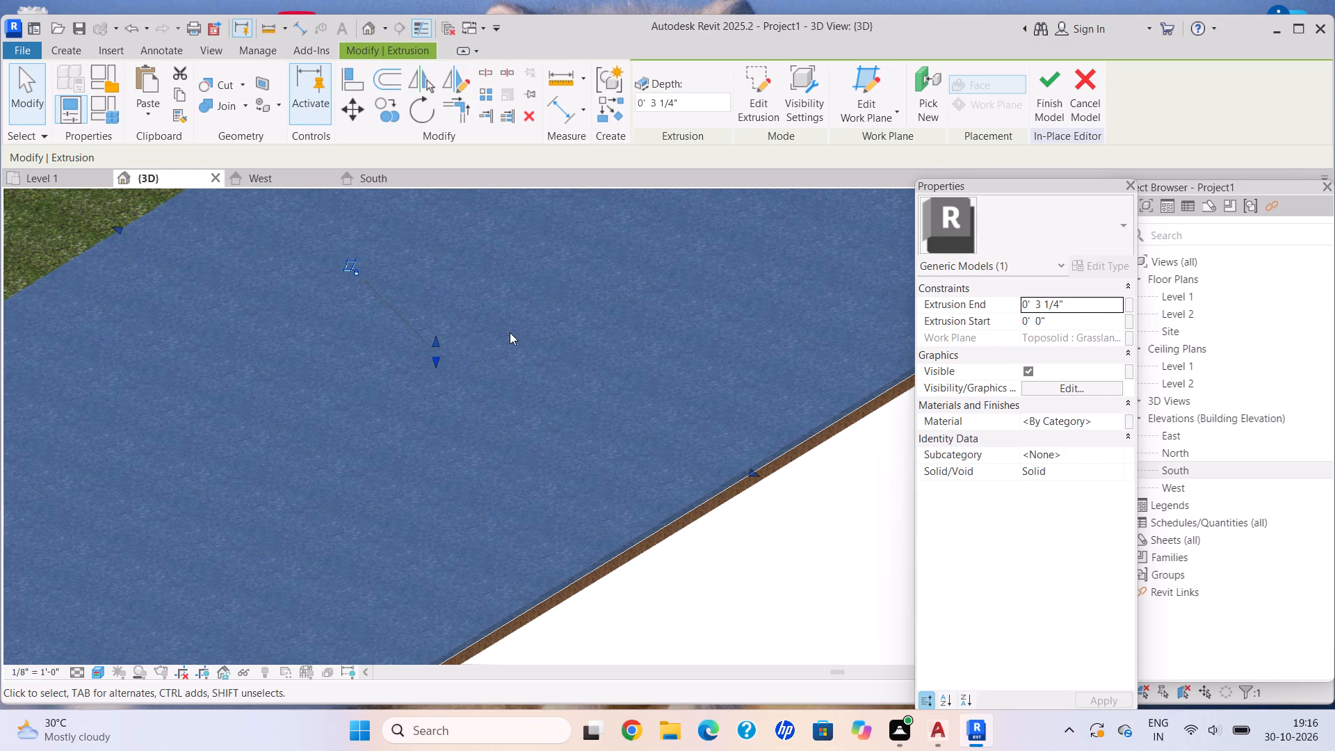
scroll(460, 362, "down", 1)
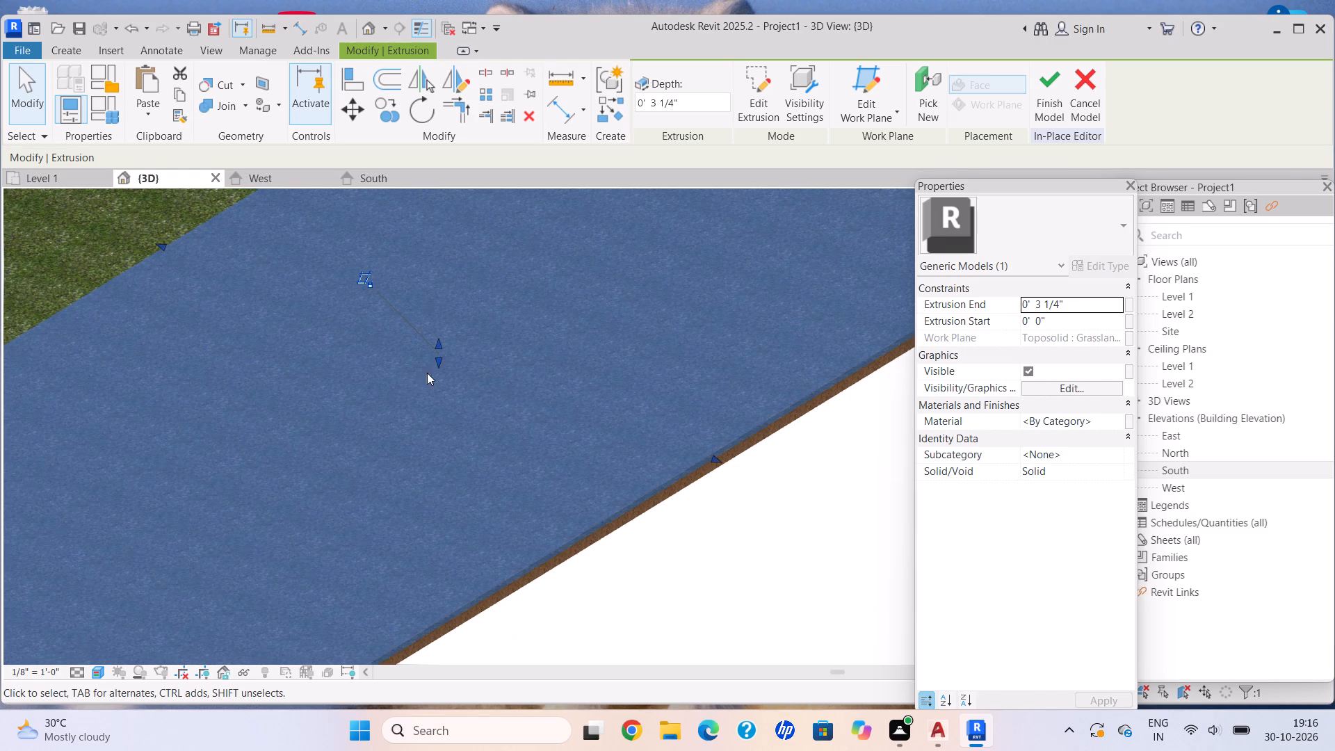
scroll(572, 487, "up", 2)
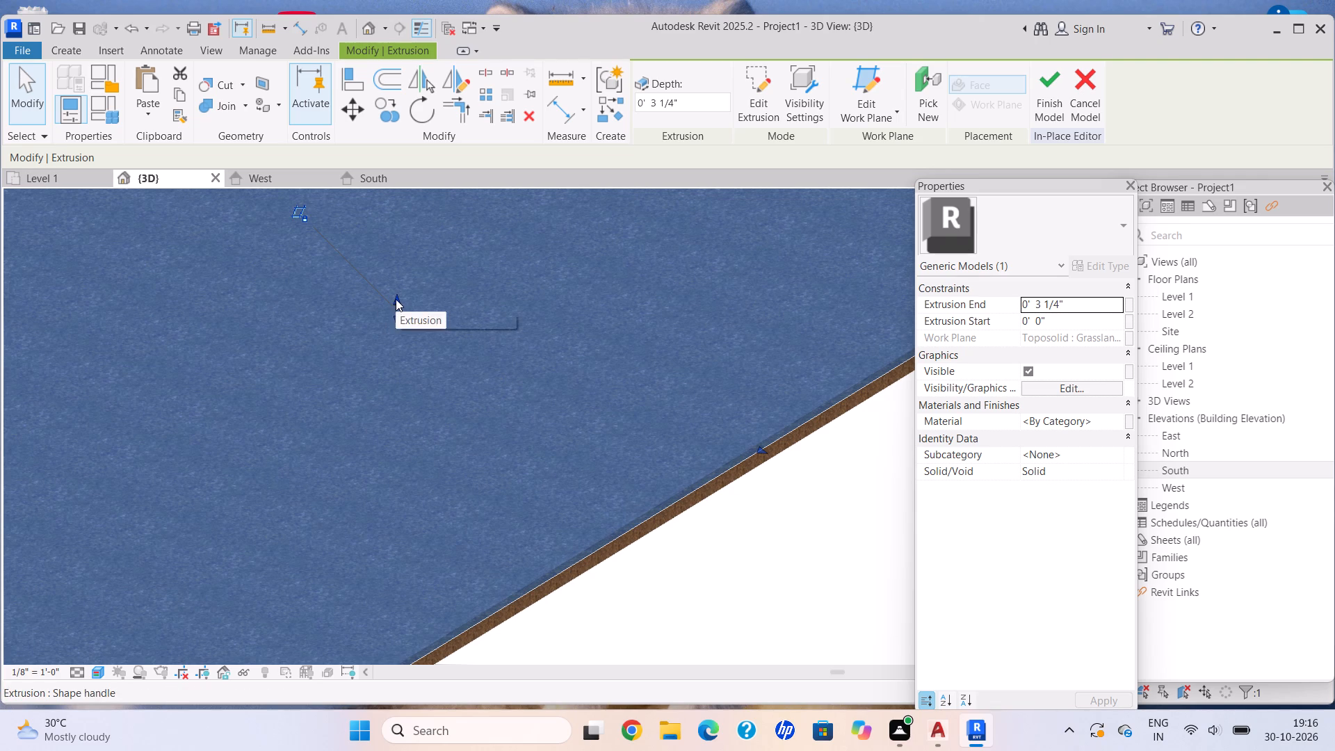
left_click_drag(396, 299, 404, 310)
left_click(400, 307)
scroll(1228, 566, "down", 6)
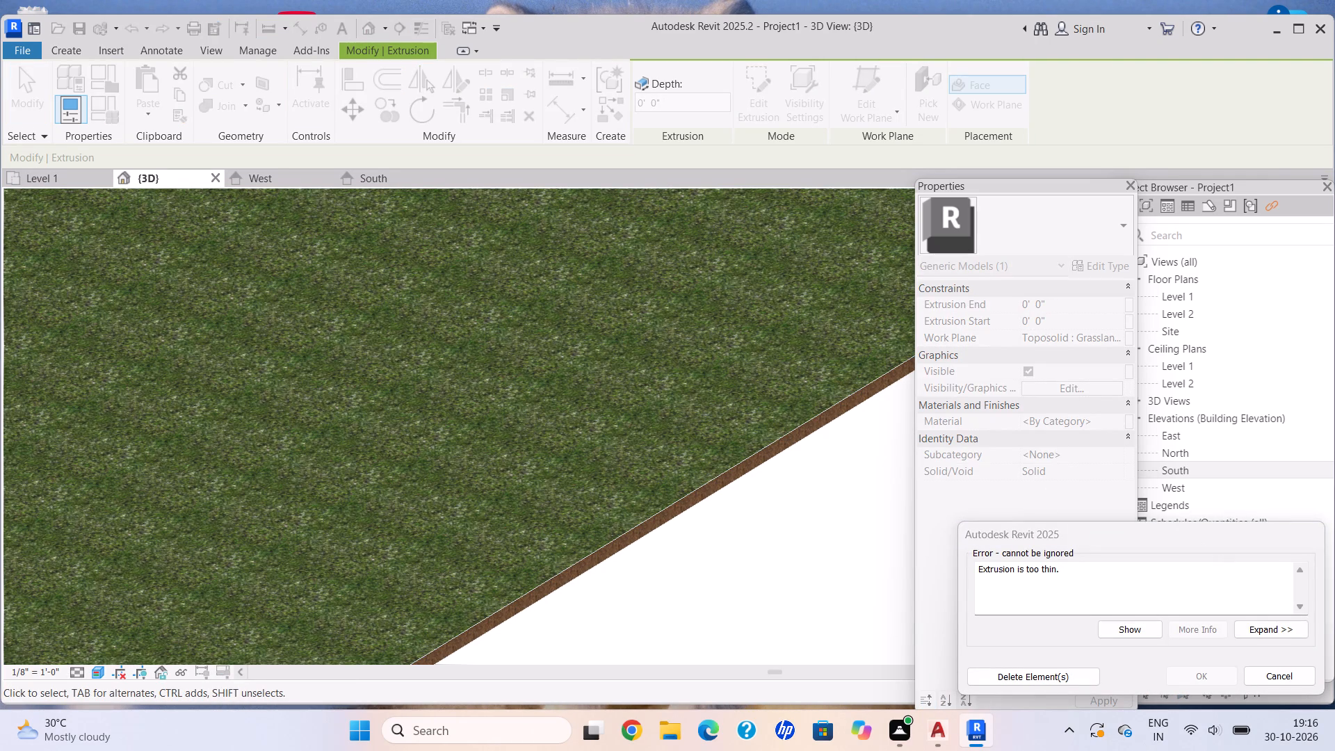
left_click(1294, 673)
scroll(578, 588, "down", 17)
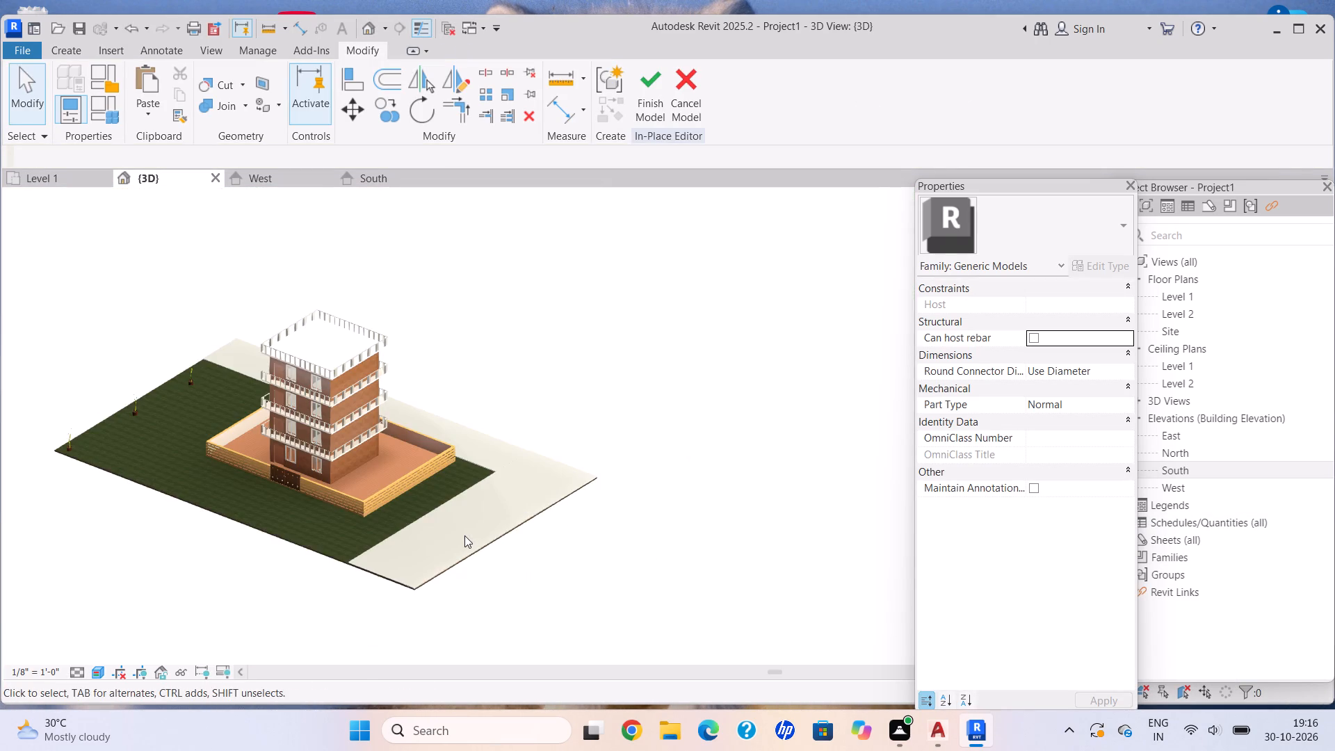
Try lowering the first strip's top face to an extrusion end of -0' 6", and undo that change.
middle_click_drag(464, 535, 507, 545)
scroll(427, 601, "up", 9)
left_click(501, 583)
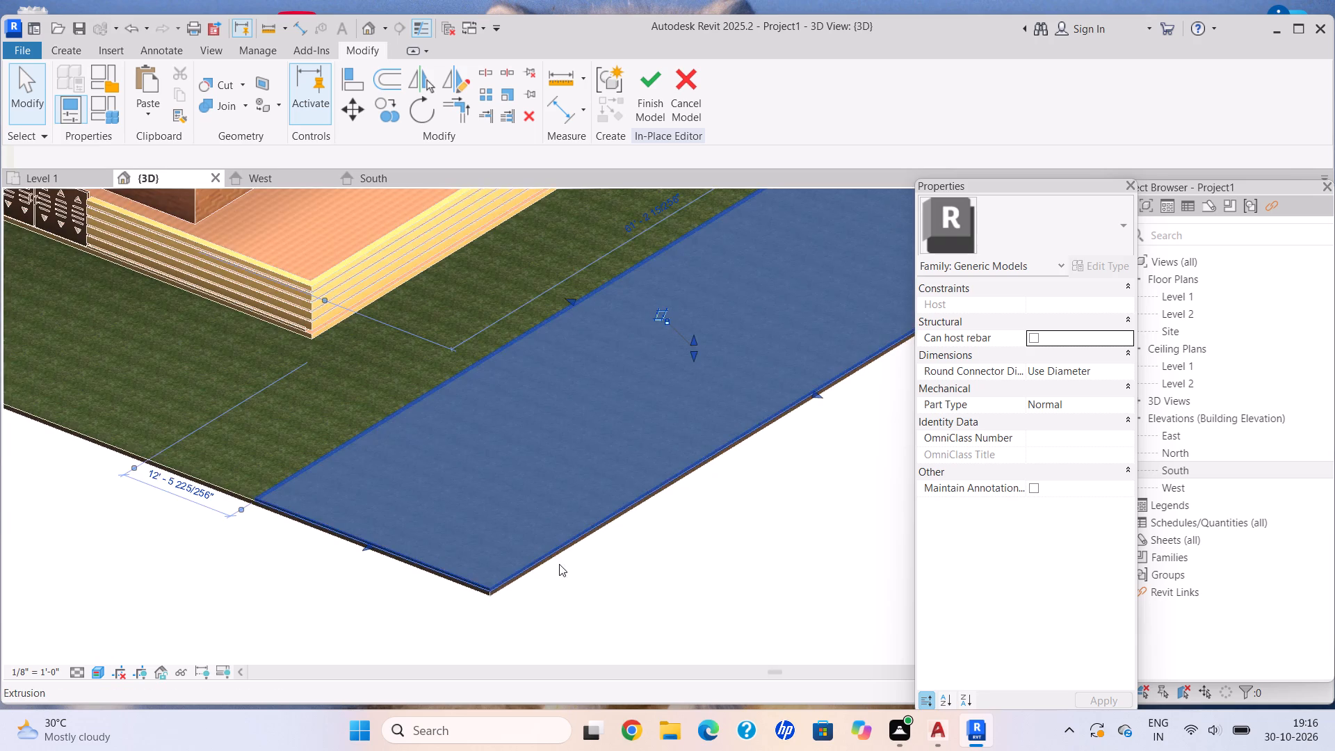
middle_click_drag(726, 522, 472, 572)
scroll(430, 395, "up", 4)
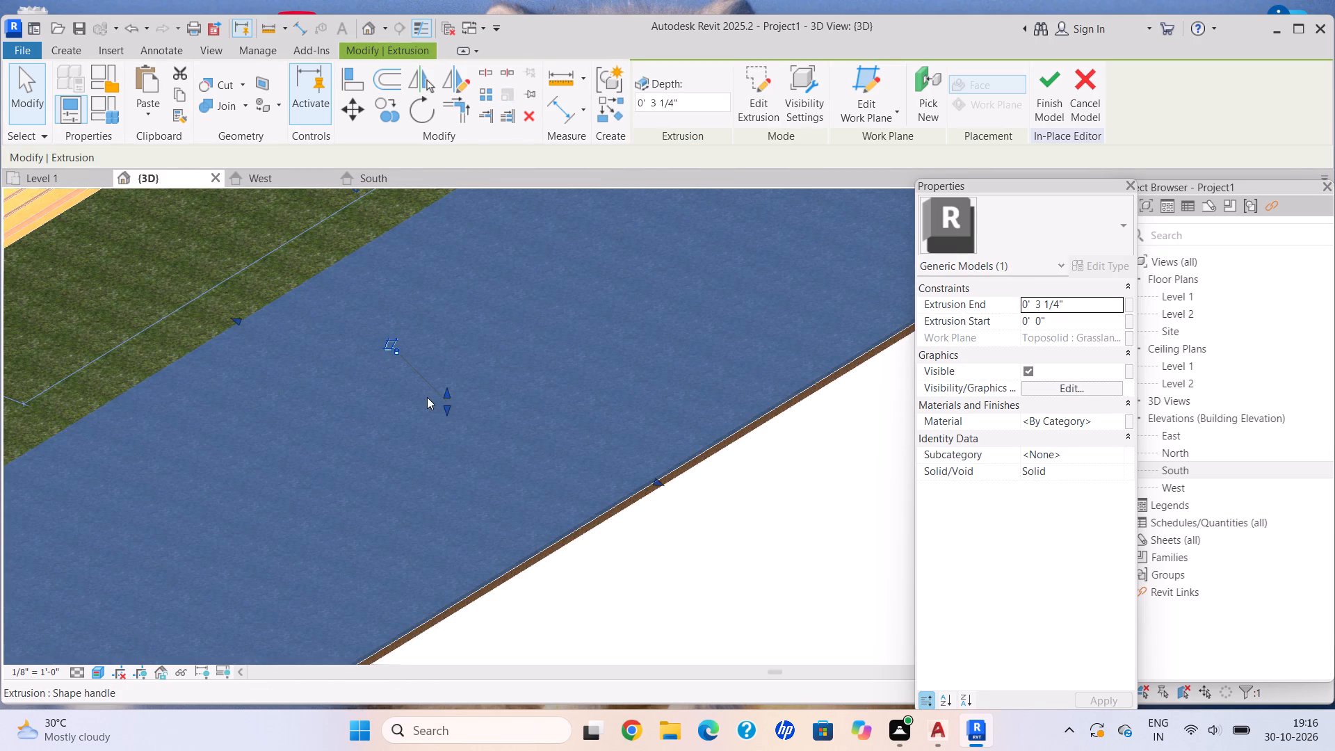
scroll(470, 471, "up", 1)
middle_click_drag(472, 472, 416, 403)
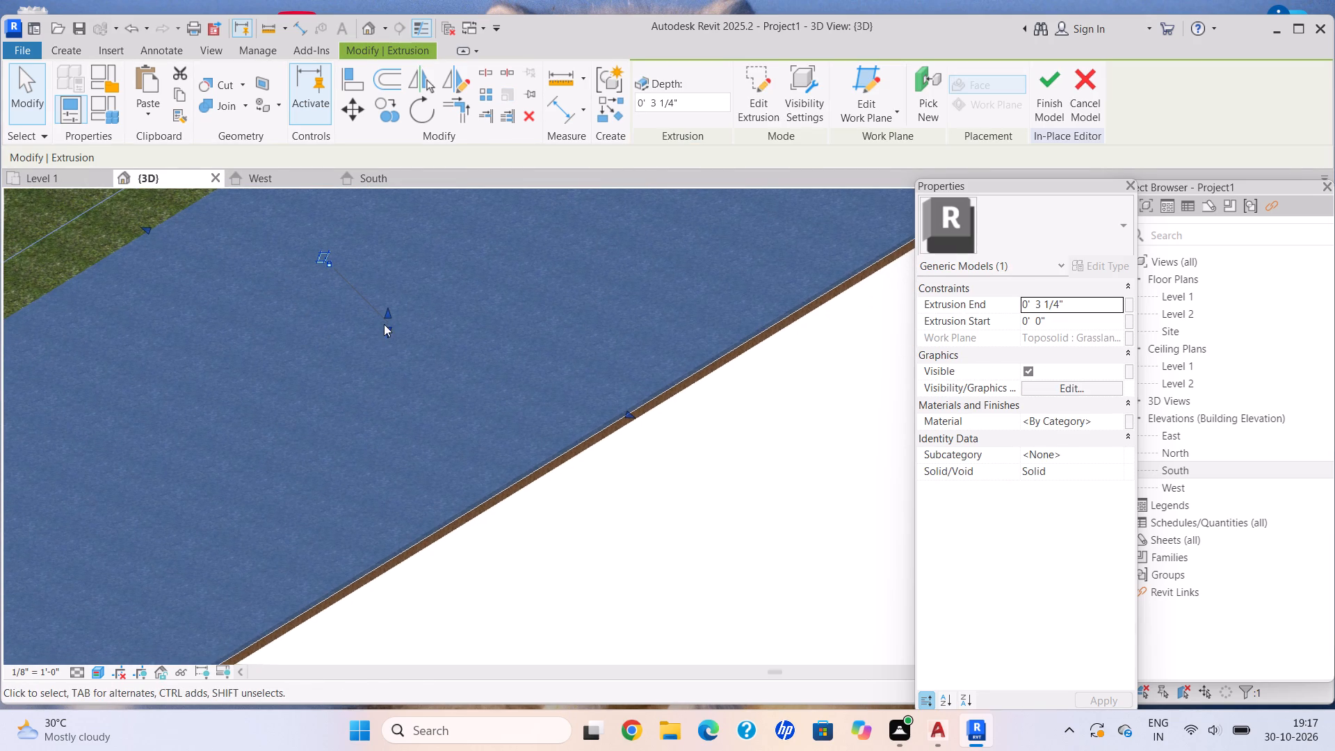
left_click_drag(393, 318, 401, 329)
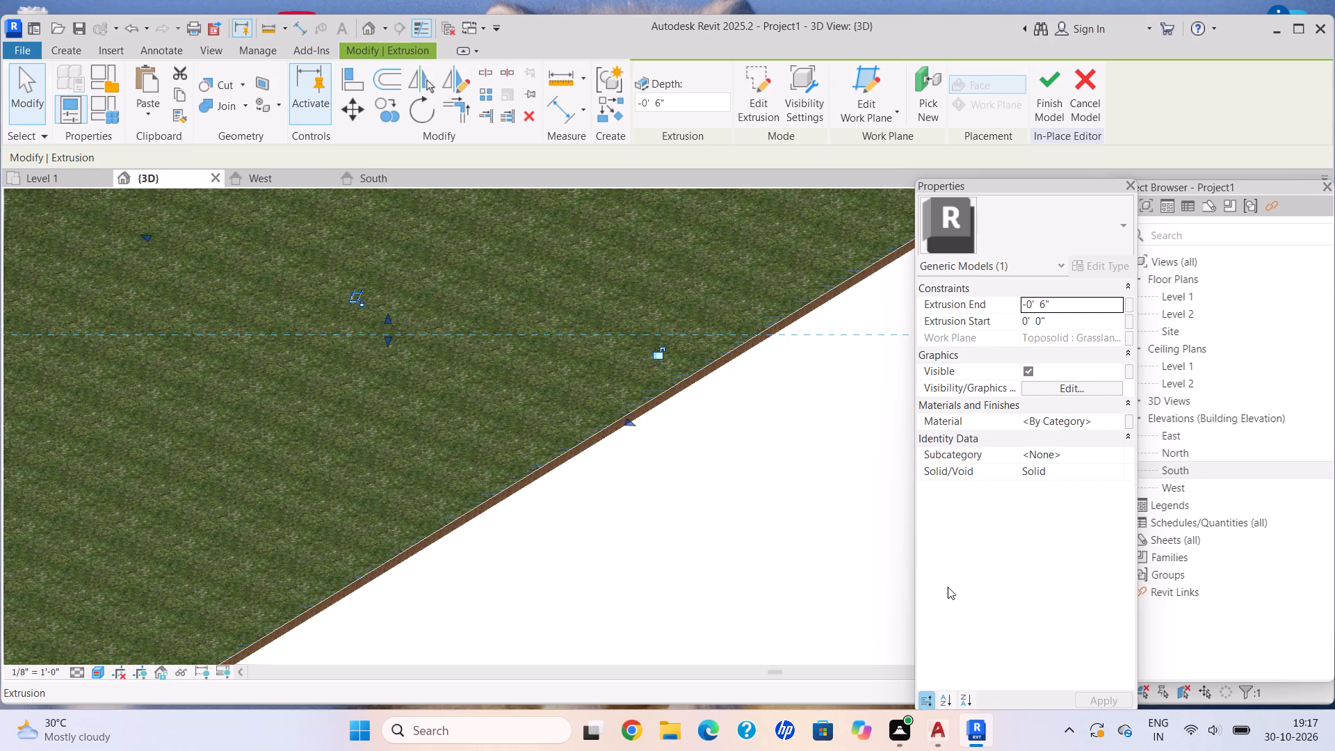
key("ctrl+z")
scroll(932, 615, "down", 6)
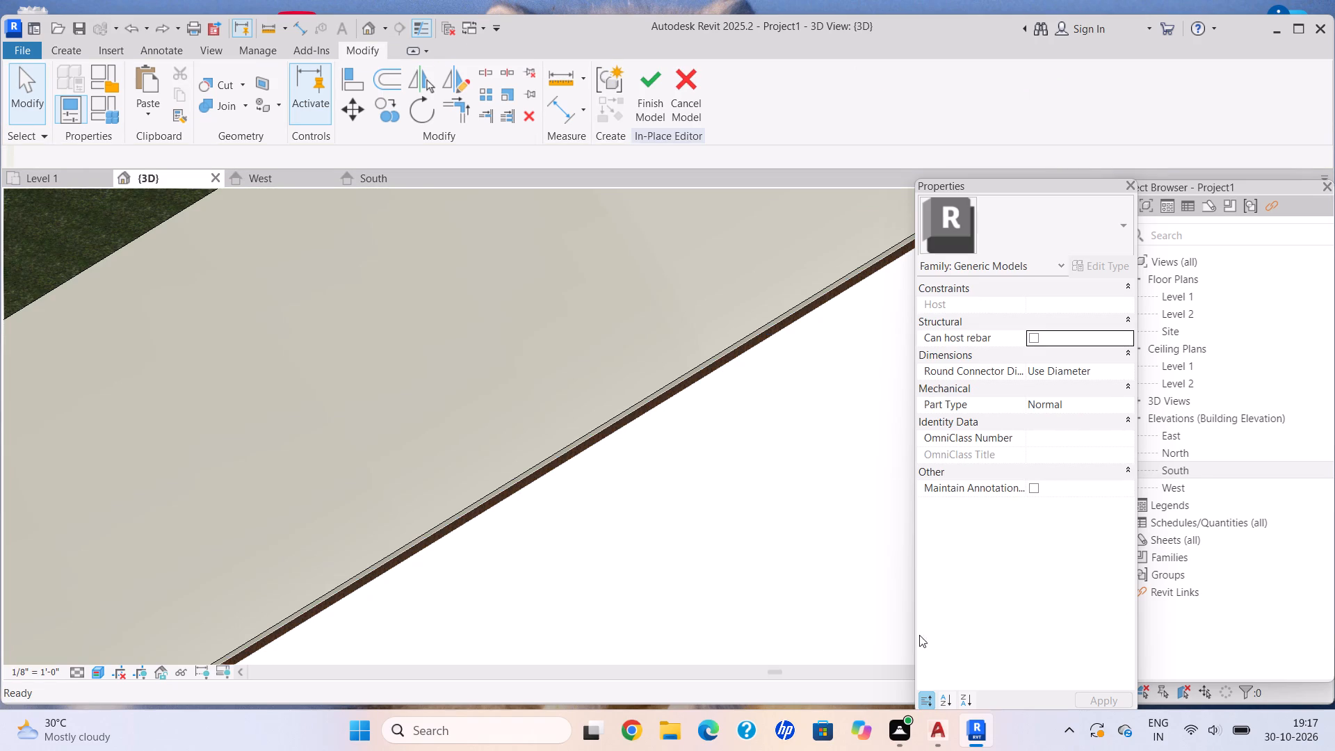
Finish the in-place model containing the two road strips and return to the full project.
scroll(919, 635, "down", 9)
scroll(772, 556, "down", 1)
middle_click_drag(779, 559, 756, 558)
scroll(755, 560, "up", 1)
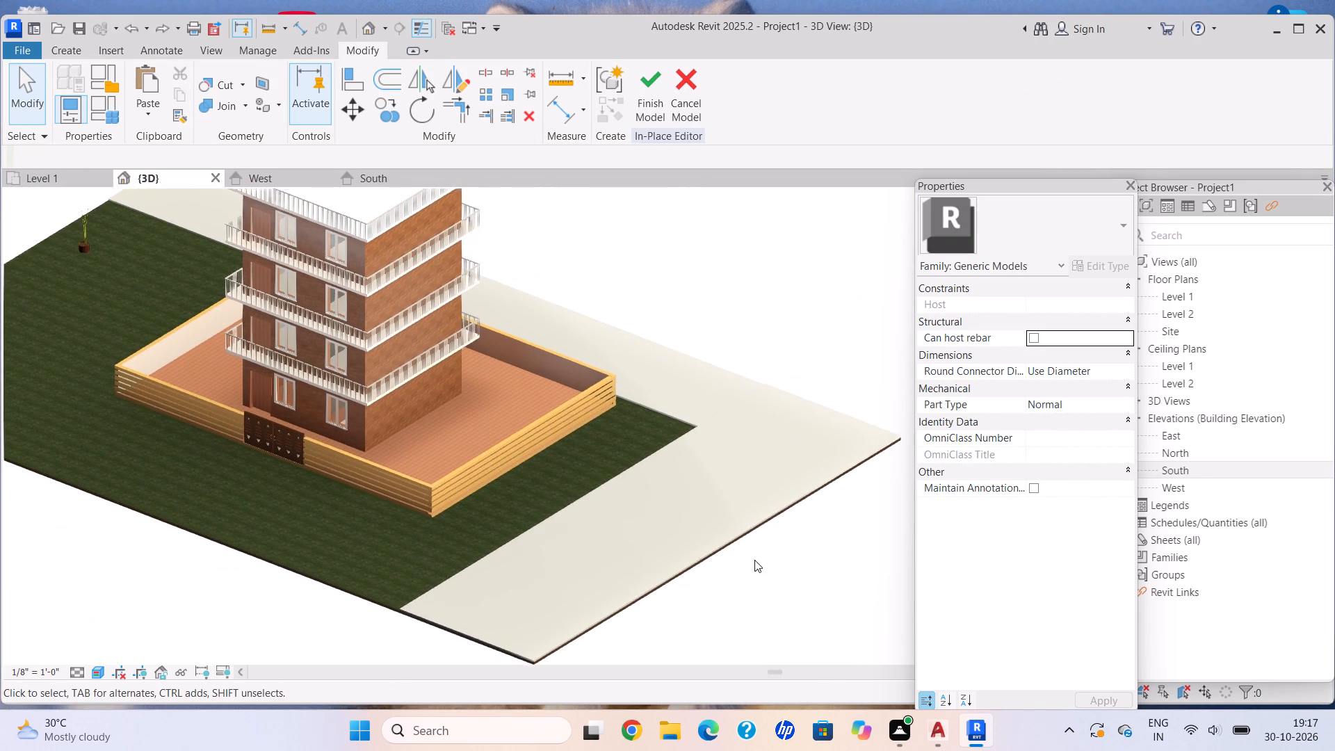
scroll(751, 561, "down", 8)
middle_click_drag(727, 581, 704, 601)
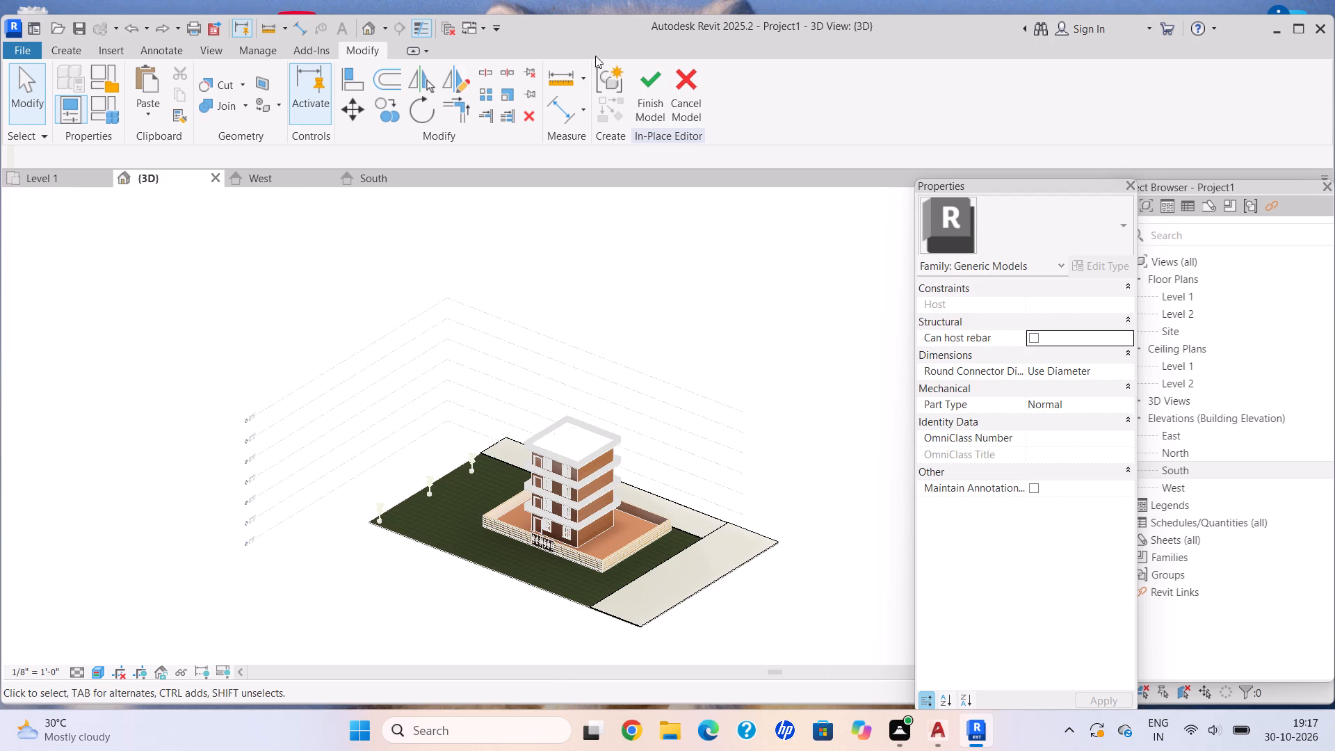
left_click(651, 79)
scroll(633, 341, "down", 4)
middle_click_drag(631, 341, 616, 317)
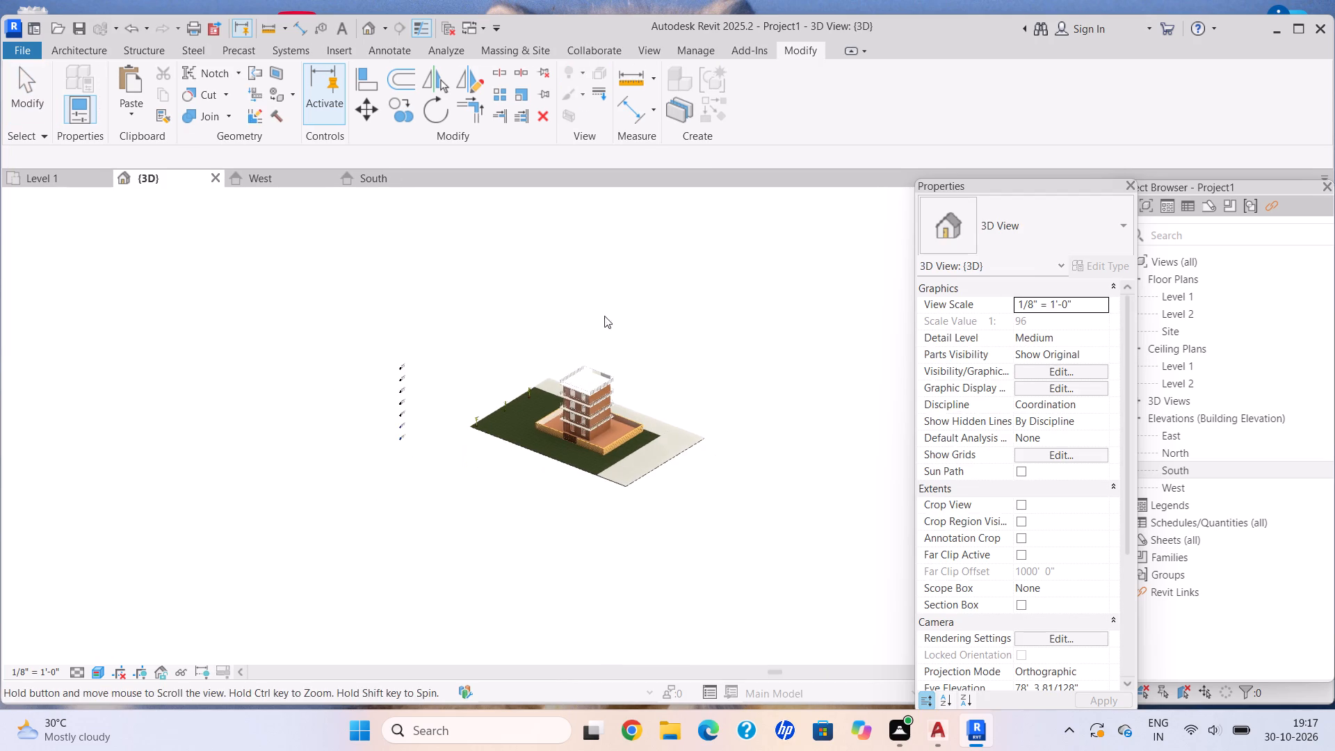
scroll(598, 426, "up", 9)
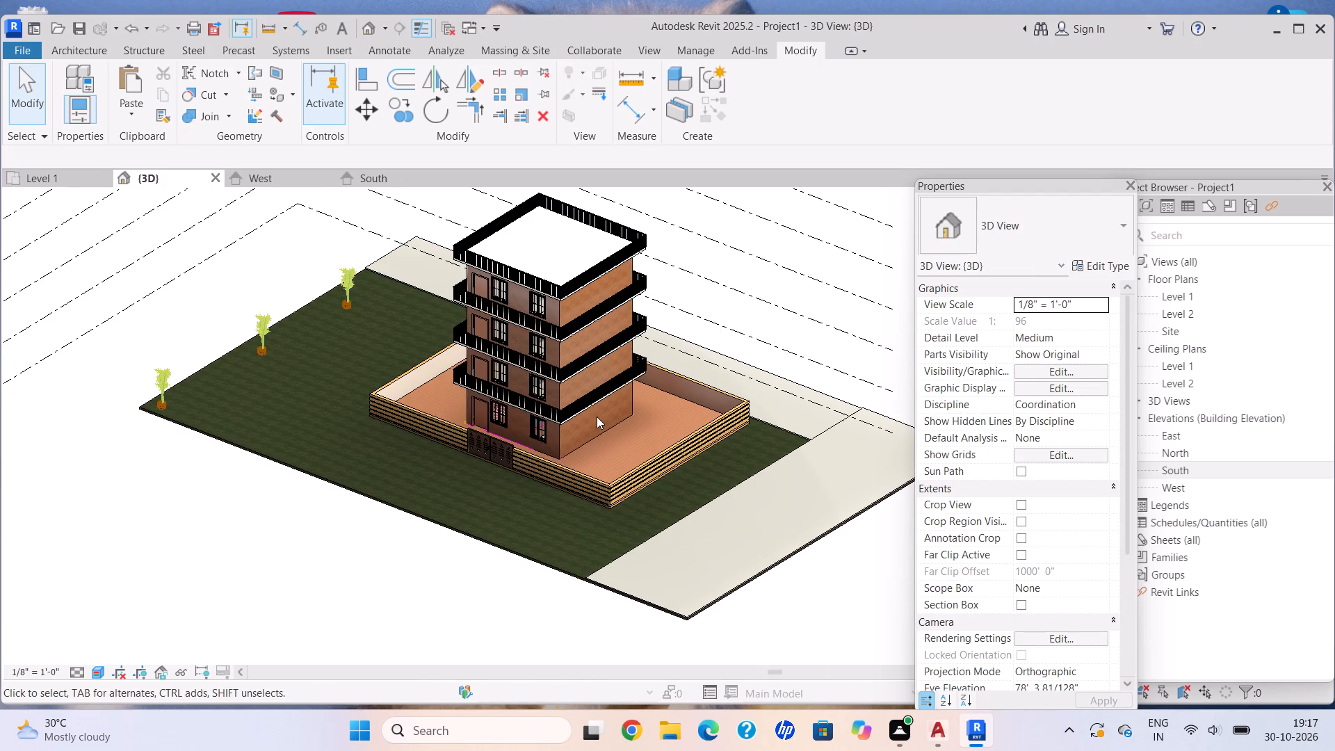
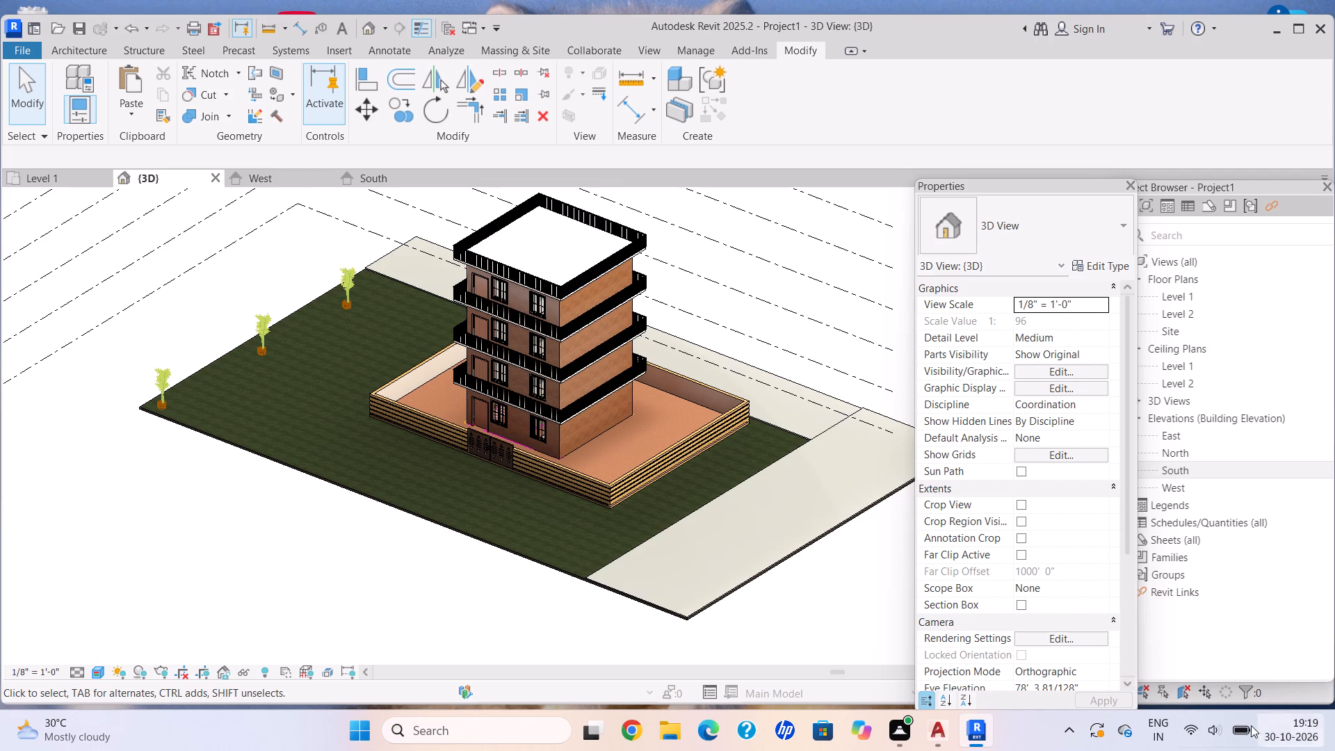
Select the in-place road model and lower the wider strip's top face slightly to make that strip thinner.
middle_click_drag(1176, 750, 1075, 750)
scroll(1075, 750, "up", 1)
scroll(1319, 716, "down", 5)
scroll(204, 546, "down", 1)
middle_click_drag(343, 512, 346, 542)
scroll(642, 531, "up", 5)
middle_click_drag(667, 573, 528, 492)
middle_click_drag(626, 542, 436, 455)
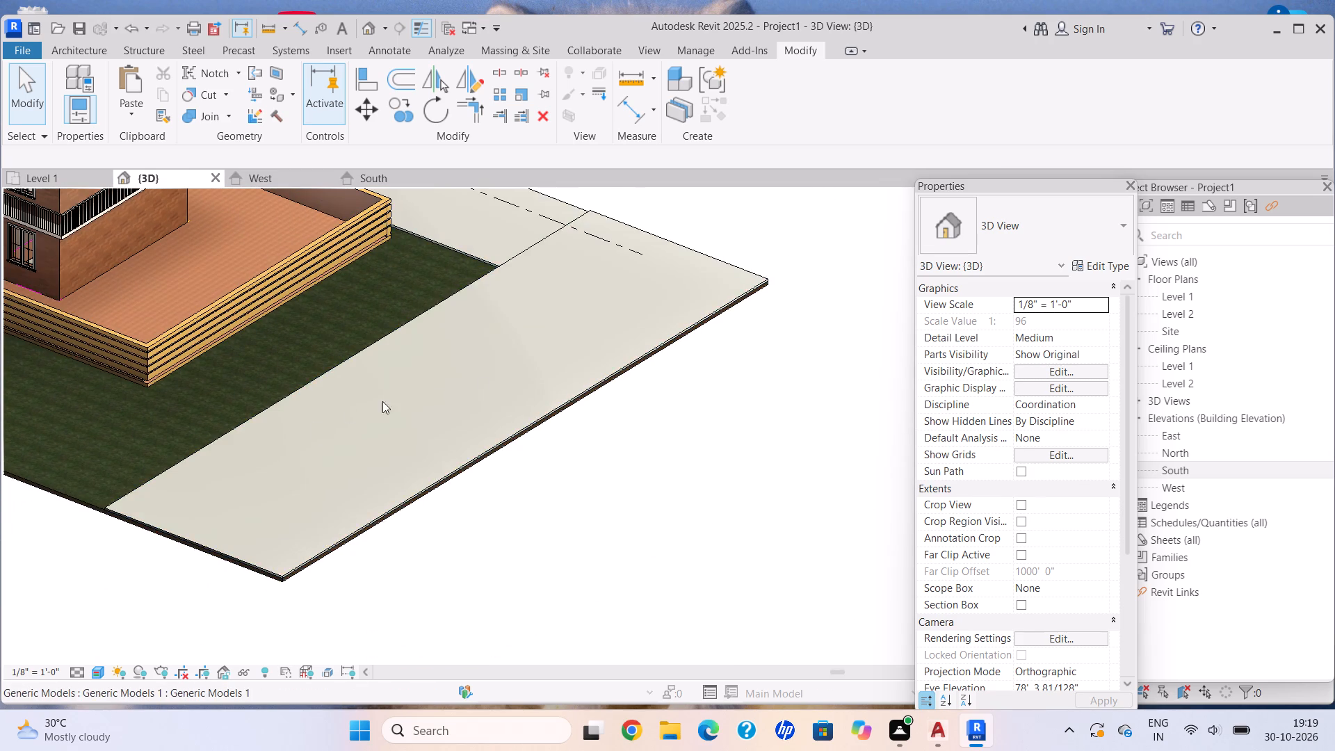
scroll(503, 371, "up", 3)
scroll(526, 449, "up", 4)
scroll(489, 503, "up", 5)
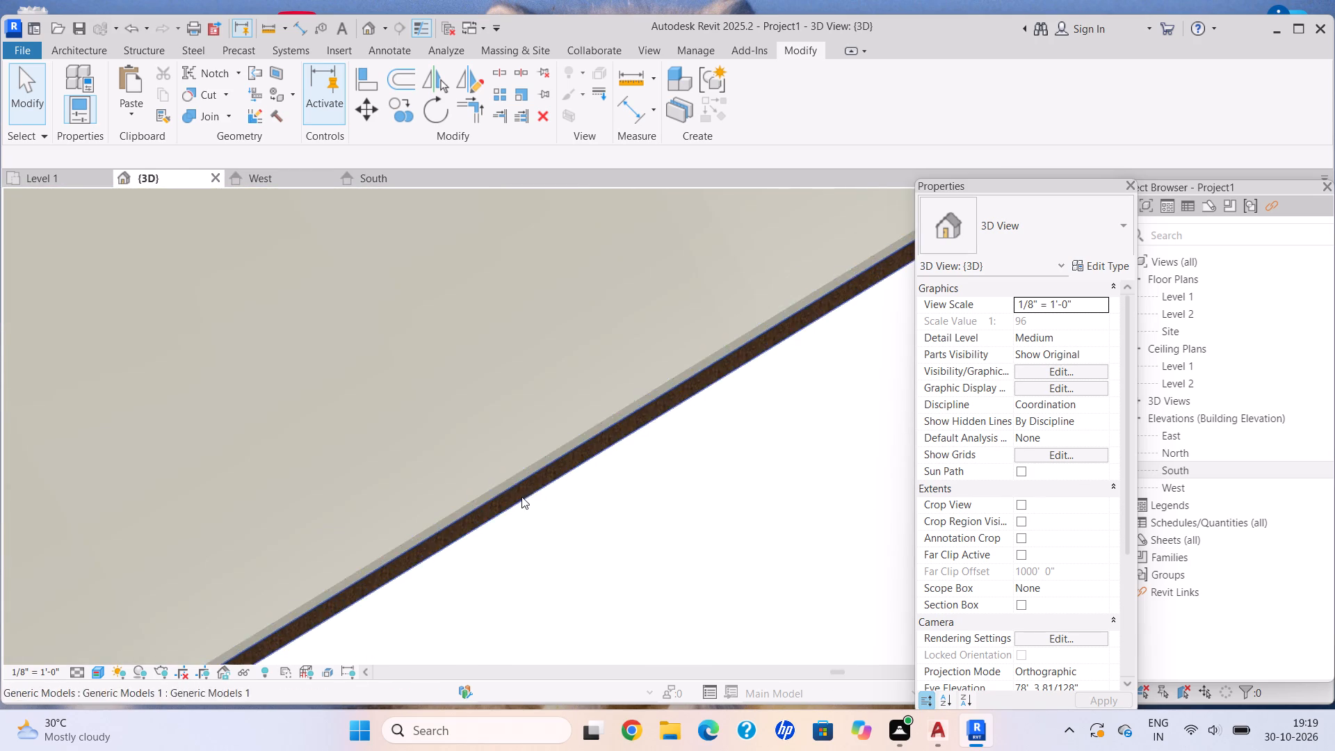
scroll(523, 496, "up", 5)
left_click(494, 460)
scroll(503, 465, "down", 8)
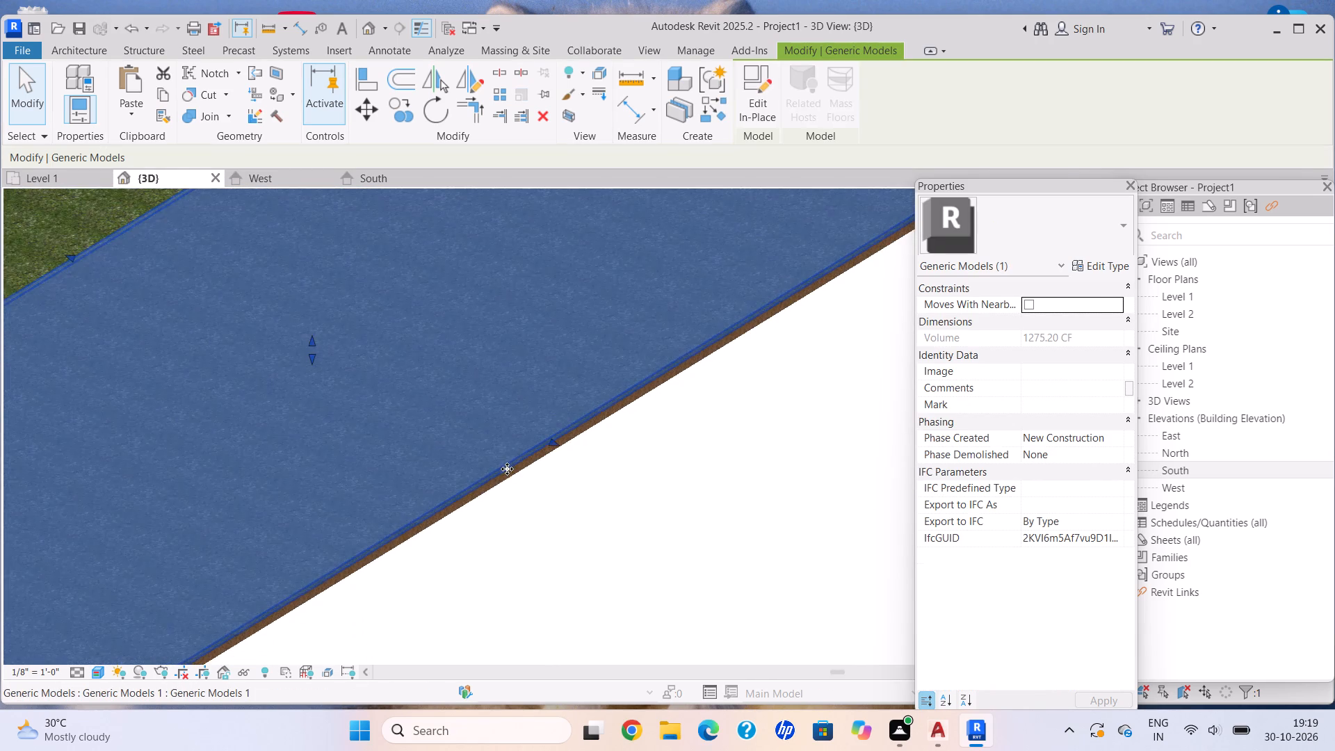
scroll(507, 469, "down", 3)
scroll(357, 382, "up", 6)
scroll(326, 378, "down", 3)
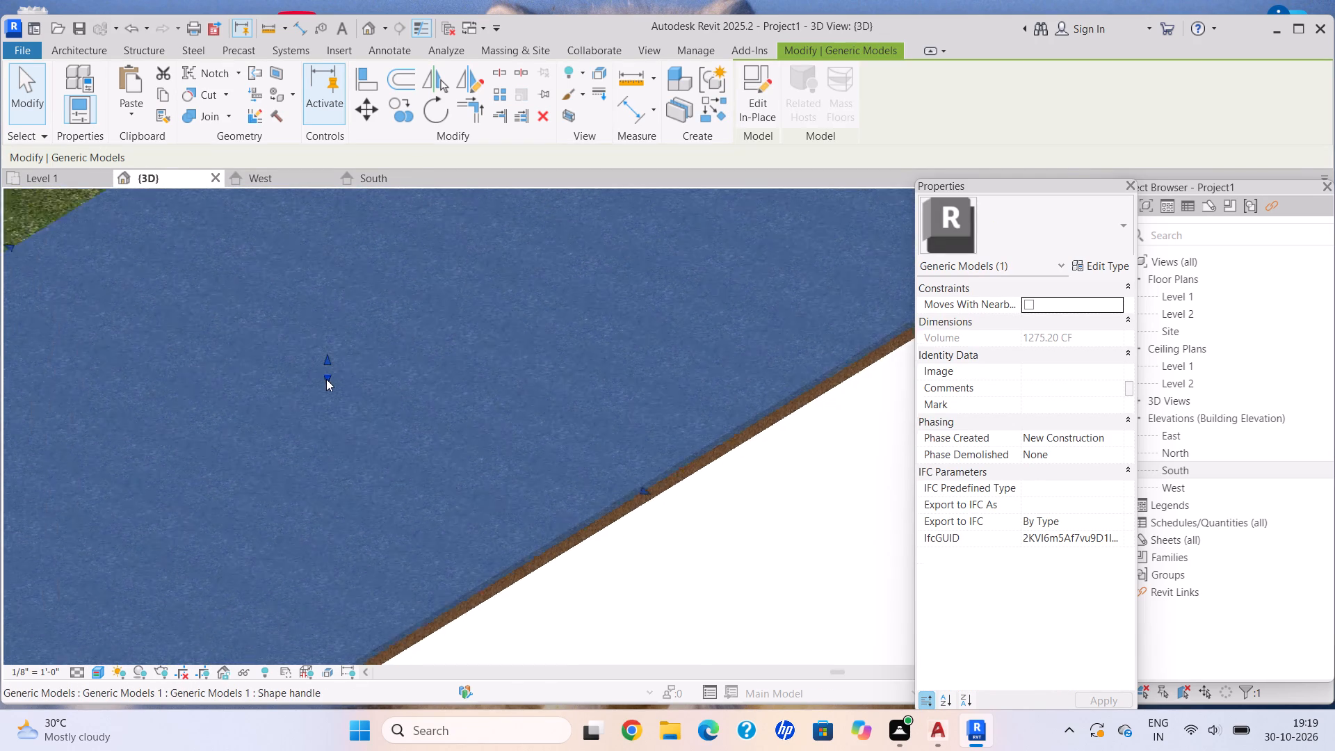
left_click_drag(326, 362, 327, 371)
scroll(342, 434, "down", 3)
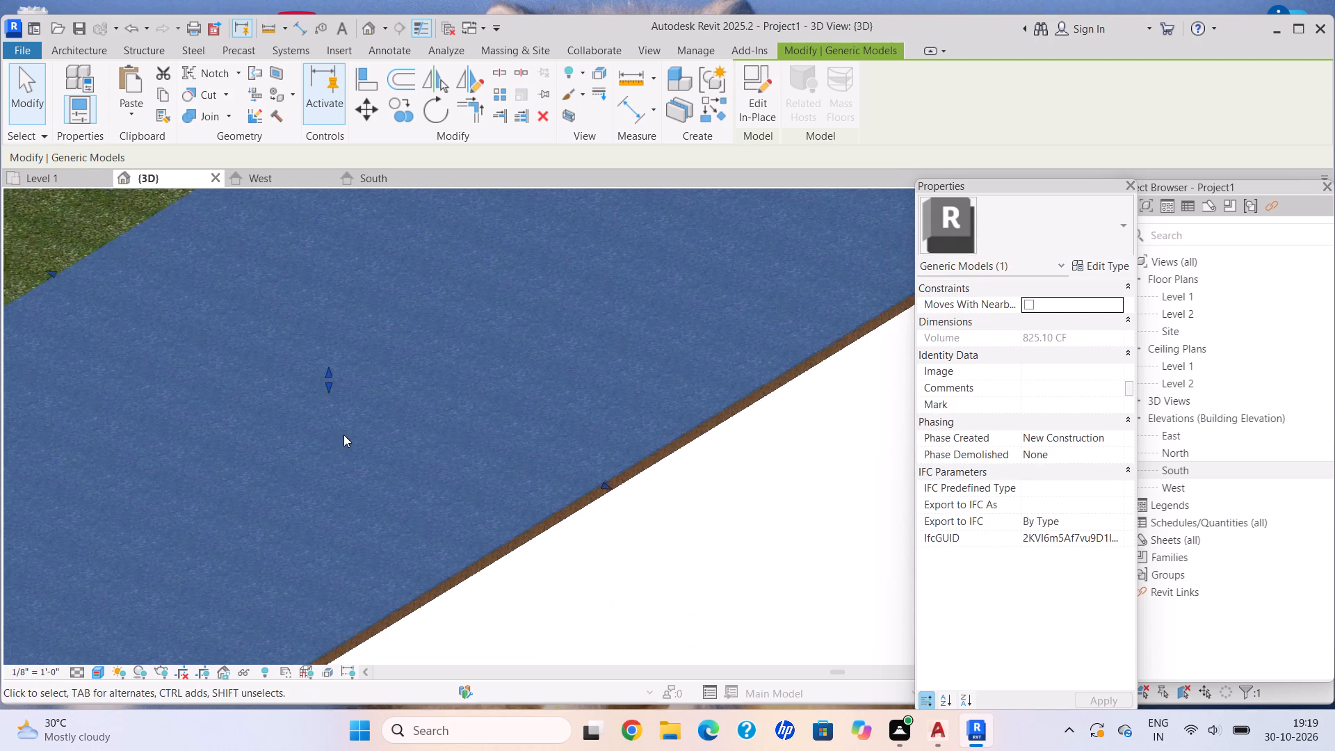
scroll(343, 435, "down", 8)
middle_click(404, 437)
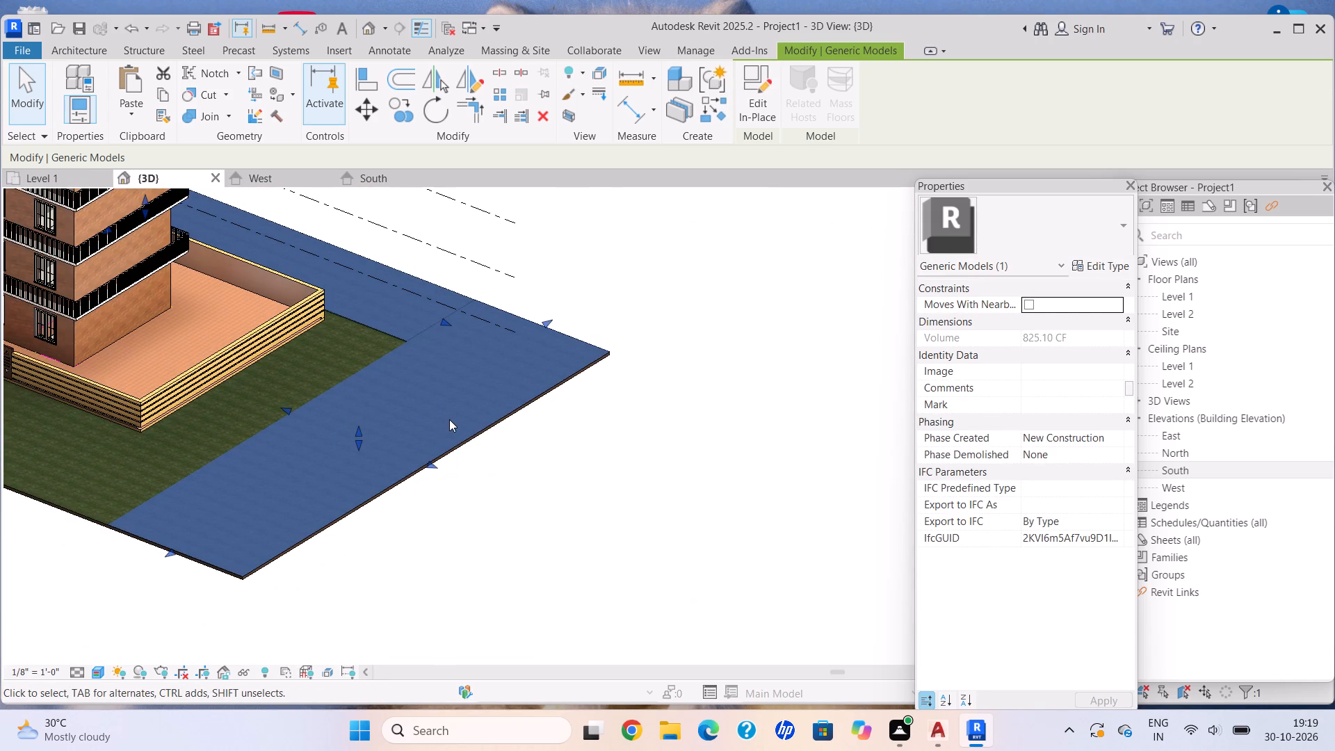
key("Escape")
Reselect the road model from the opposite side and lower the narrower strip's top face slightly to thin it.
scroll(516, 390, "down", 5)
middle_click_drag(519, 395, 205, 423)
scroll(206, 422, "up", 1, "shift")
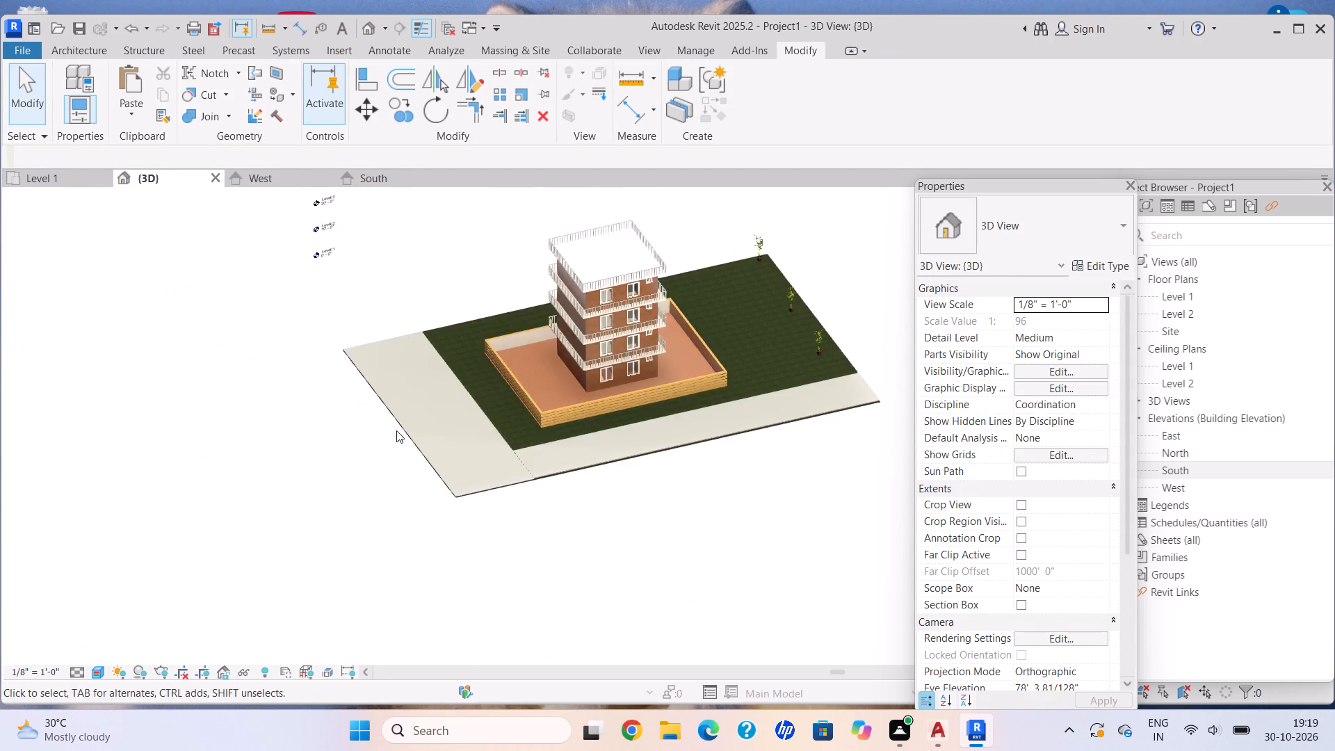
scroll(465, 442, "up", 1, "shift")
middle_click_drag(459, 437, 421, 393, "shift")
scroll(629, 442, "up", 17)
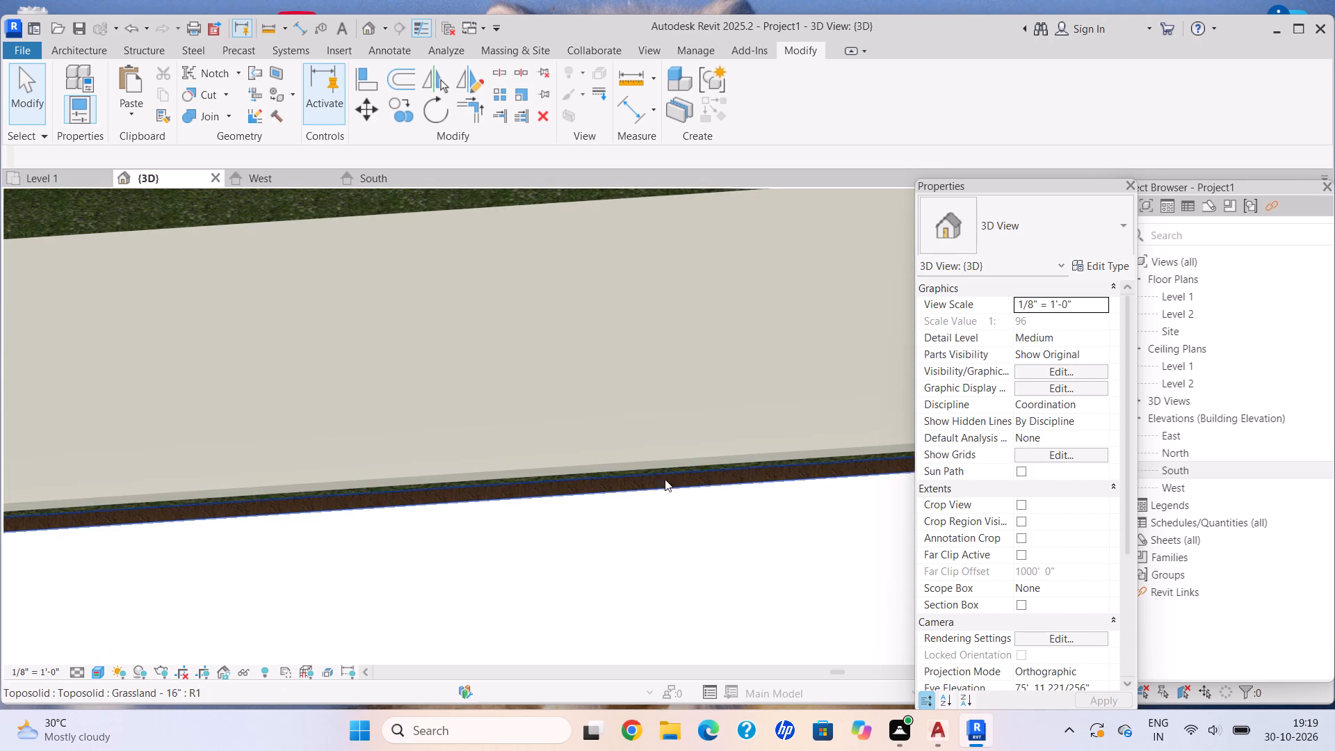
left_click(654, 462)
scroll(661, 467, "up", 3)
scroll(667, 470, "down", 15)
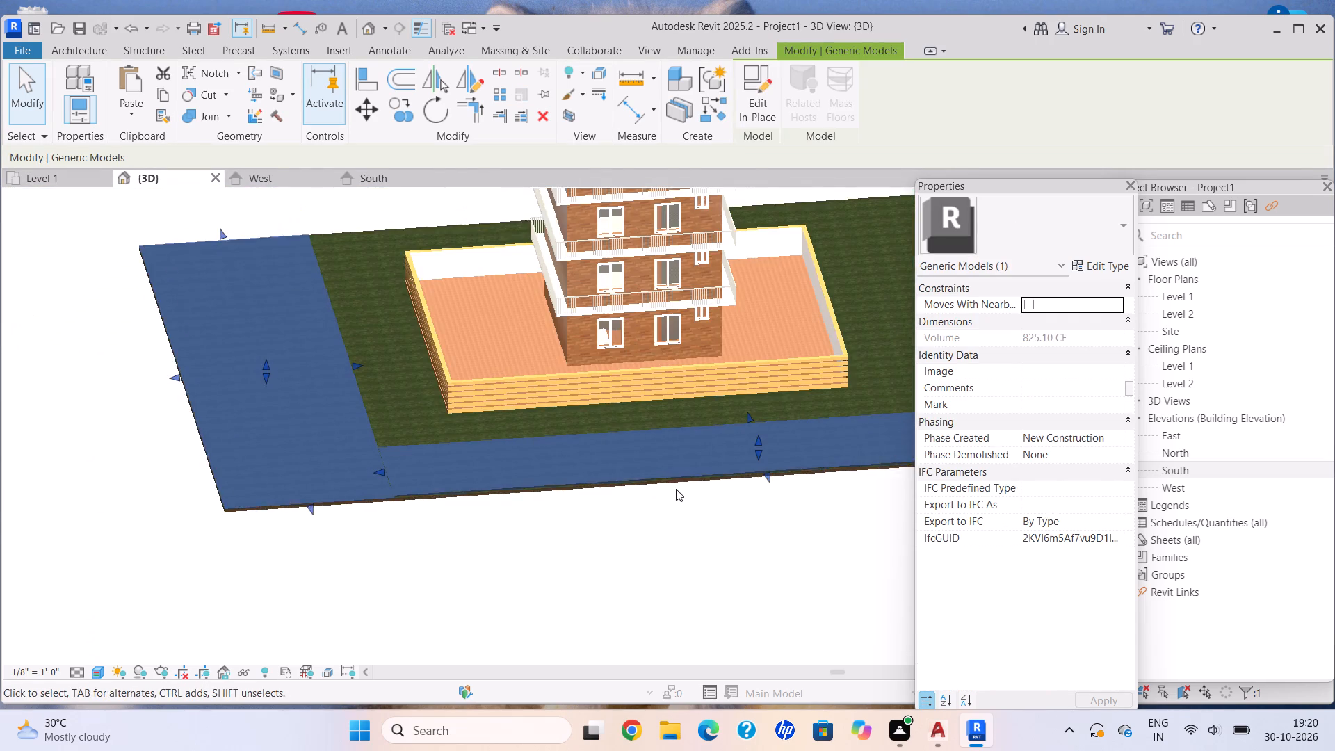
middle_click_drag(658, 492, 441, 515)
scroll(560, 517, "up", 12)
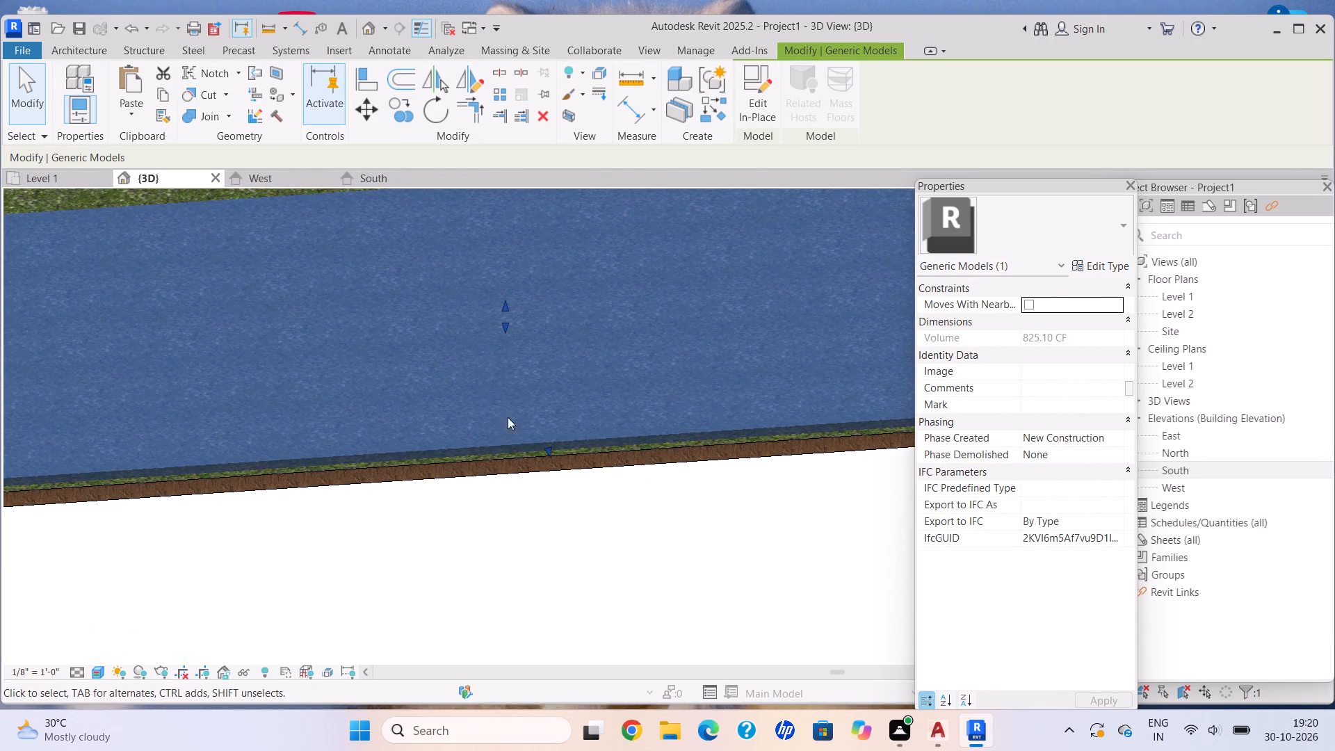
left_click_drag(507, 305, 510, 315)
Stretch the narrower strip's long outer edge outward to meet the grass edge.
scroll(551, 441, "up", 10)
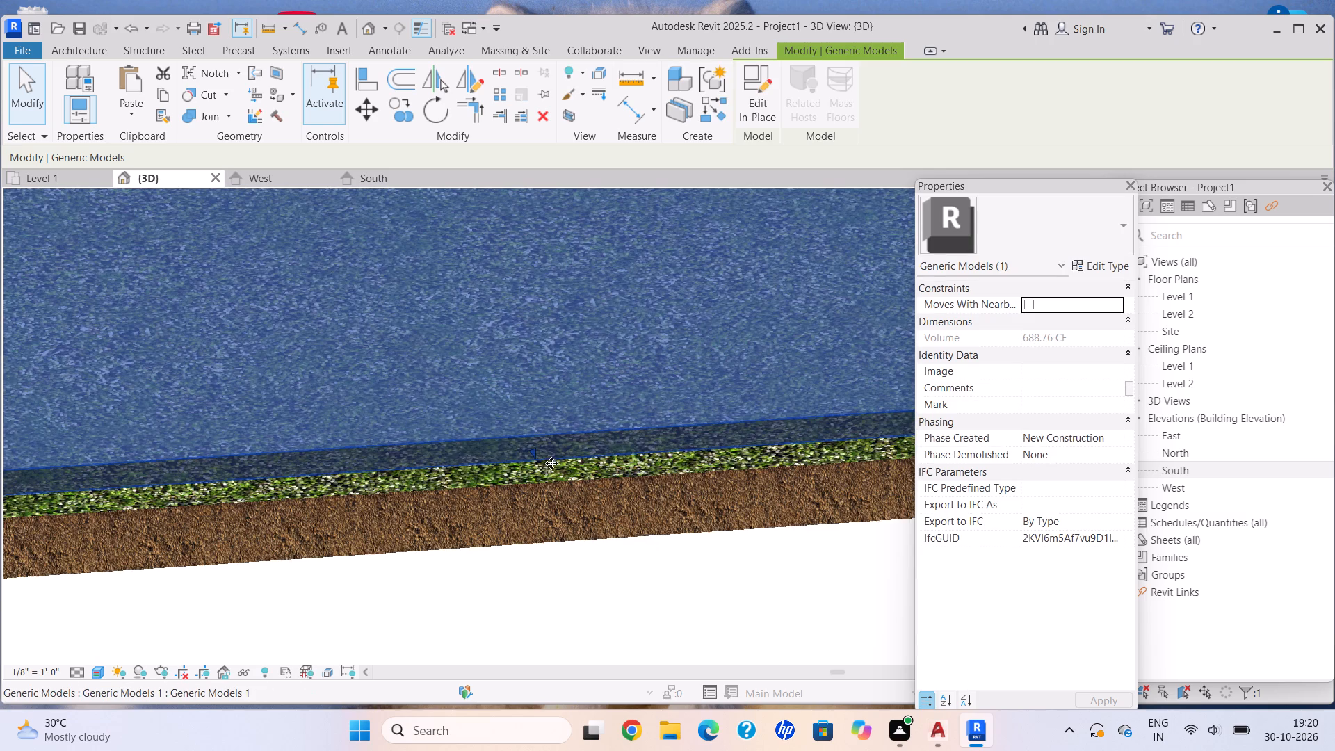
left_click_drag(531, 451, 542, 466)
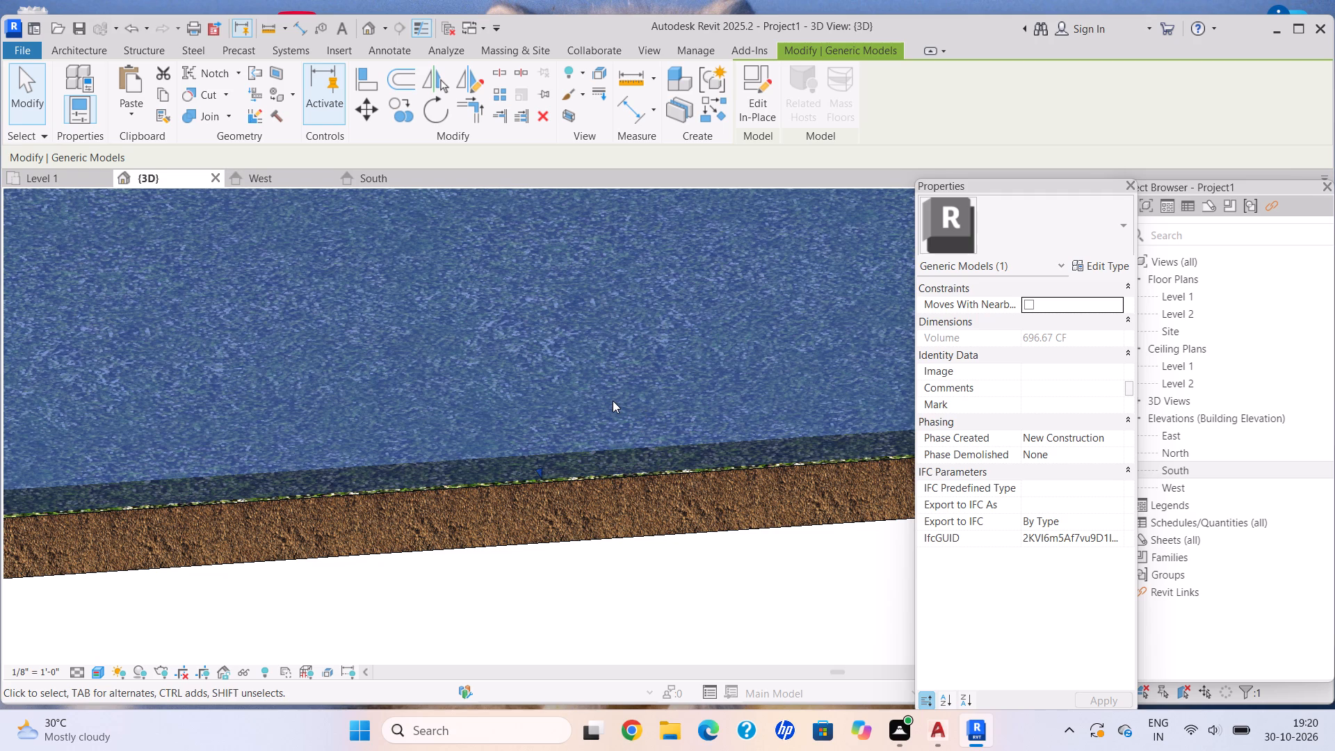
key("Escape")
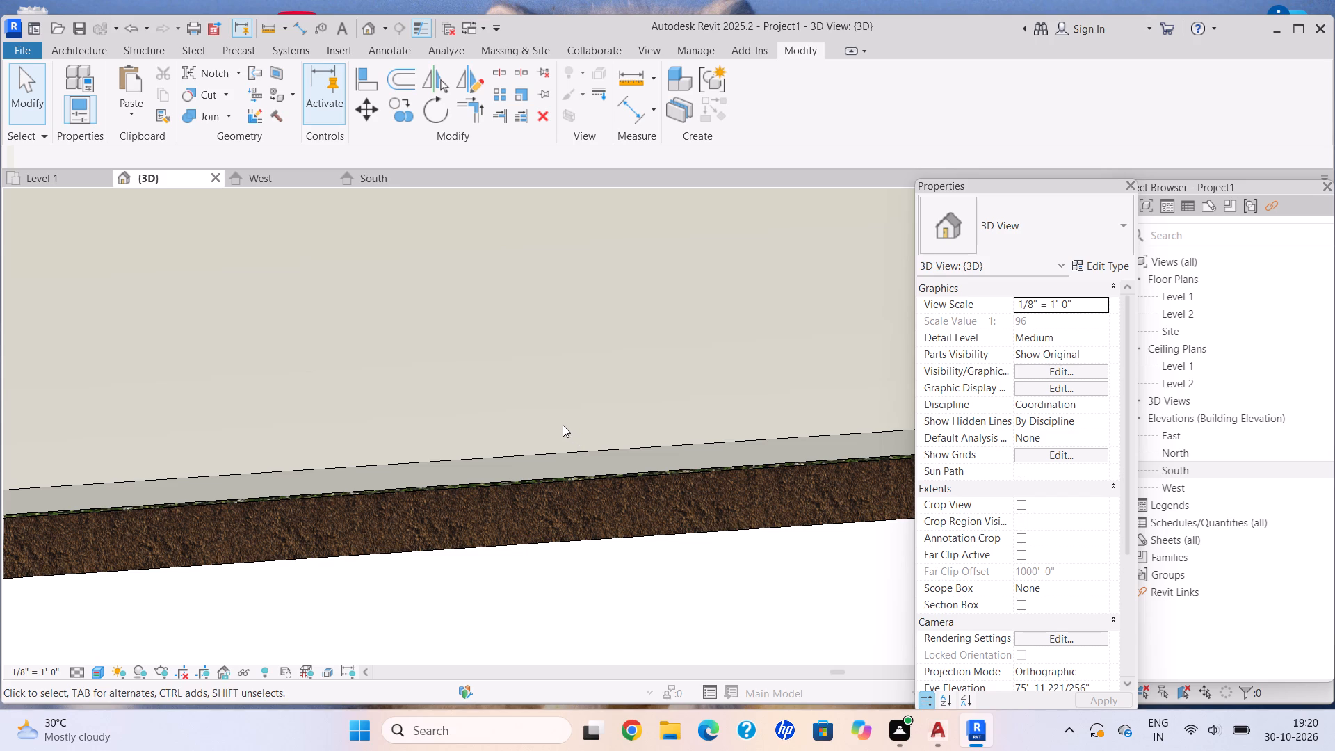
Examine the adjusted road strip's outer edge and its fit against the grass and the adjoining strip.
scroll(606, 99, "down", 6)
scroll(242, 342, "down", 6)
scroll(304, 389, "down", 5)
middle_click_drag(309, 392, 365, 433)
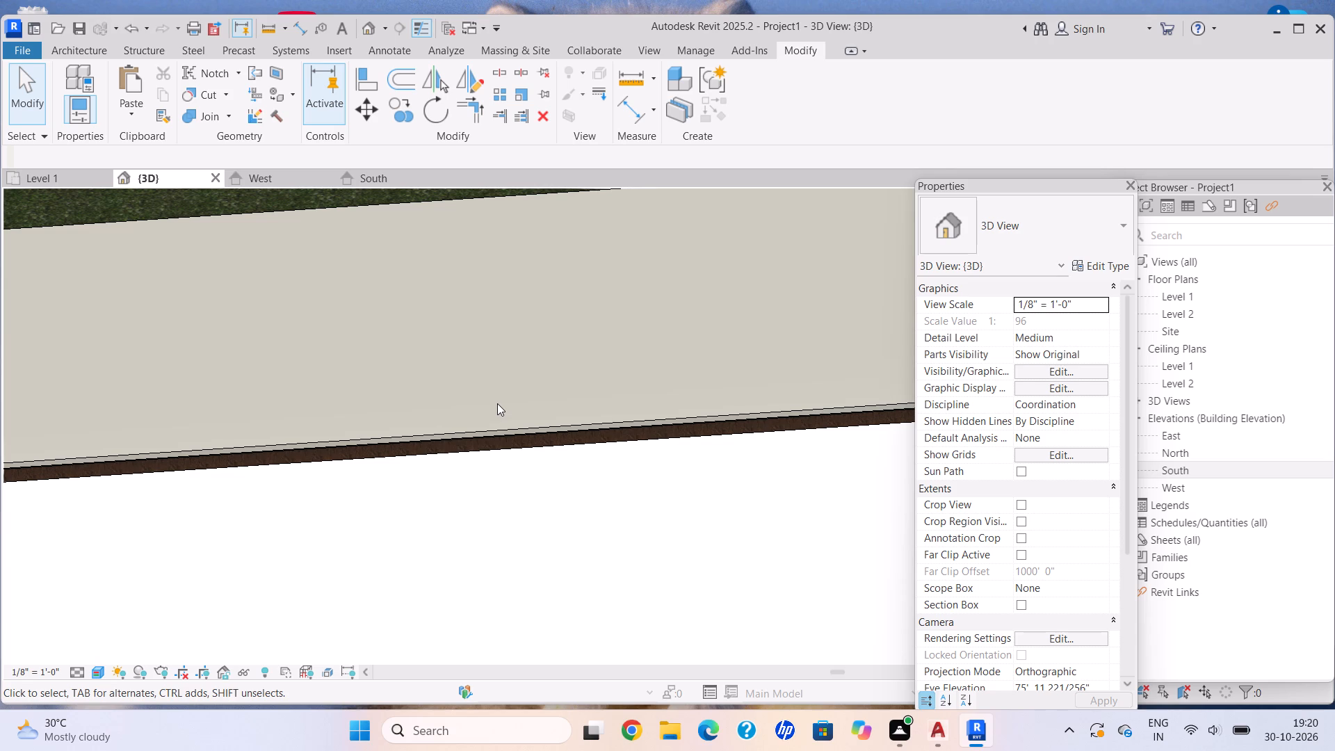
scroll(478, 429, "down", 5)
middle_click_drag(483, 438, 516, 465)
middle_click_drag(521, 467, 540, 473)
scroll(531, 436, "down", 6)
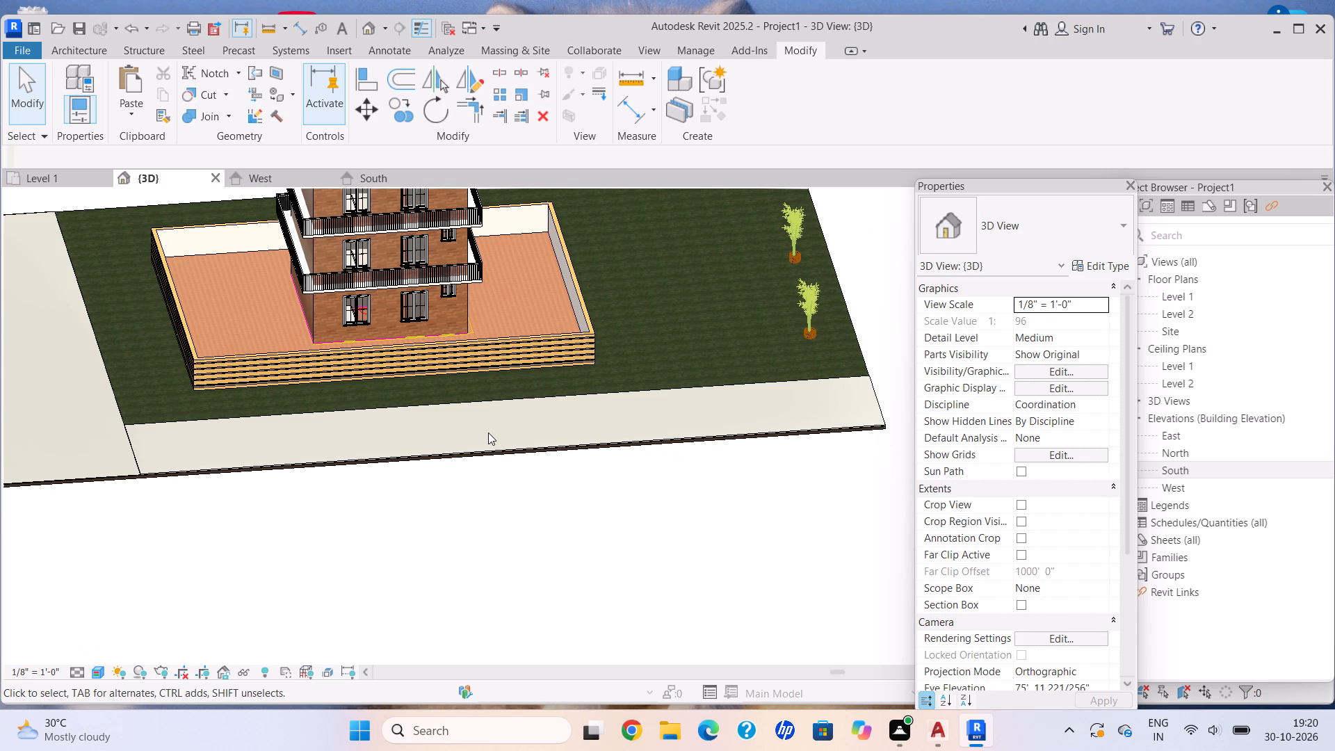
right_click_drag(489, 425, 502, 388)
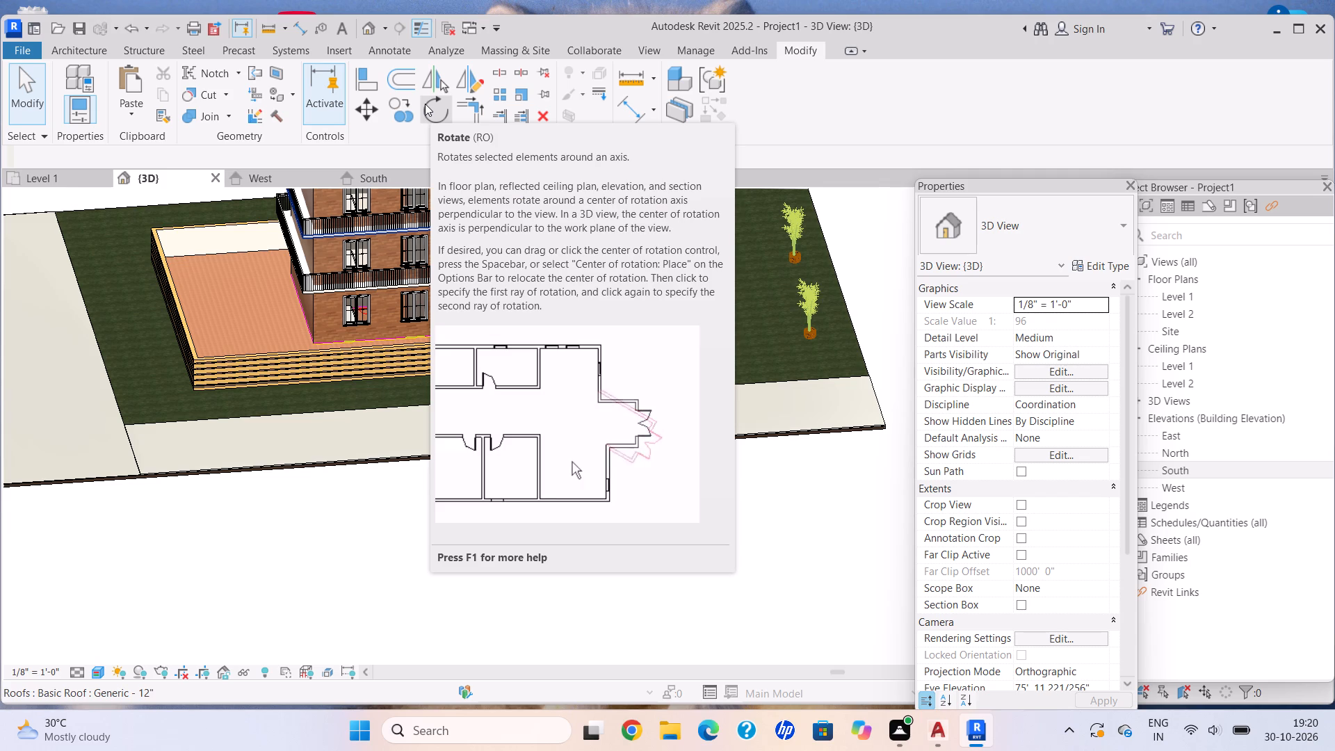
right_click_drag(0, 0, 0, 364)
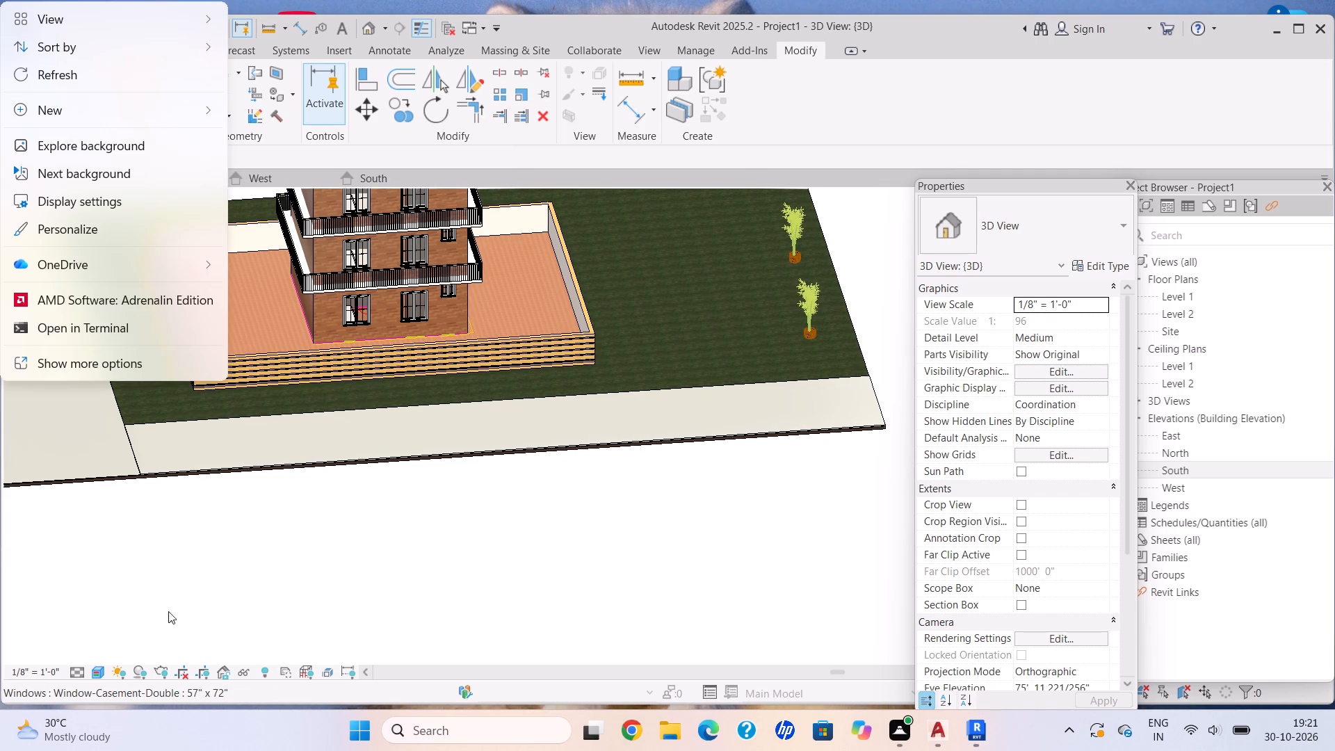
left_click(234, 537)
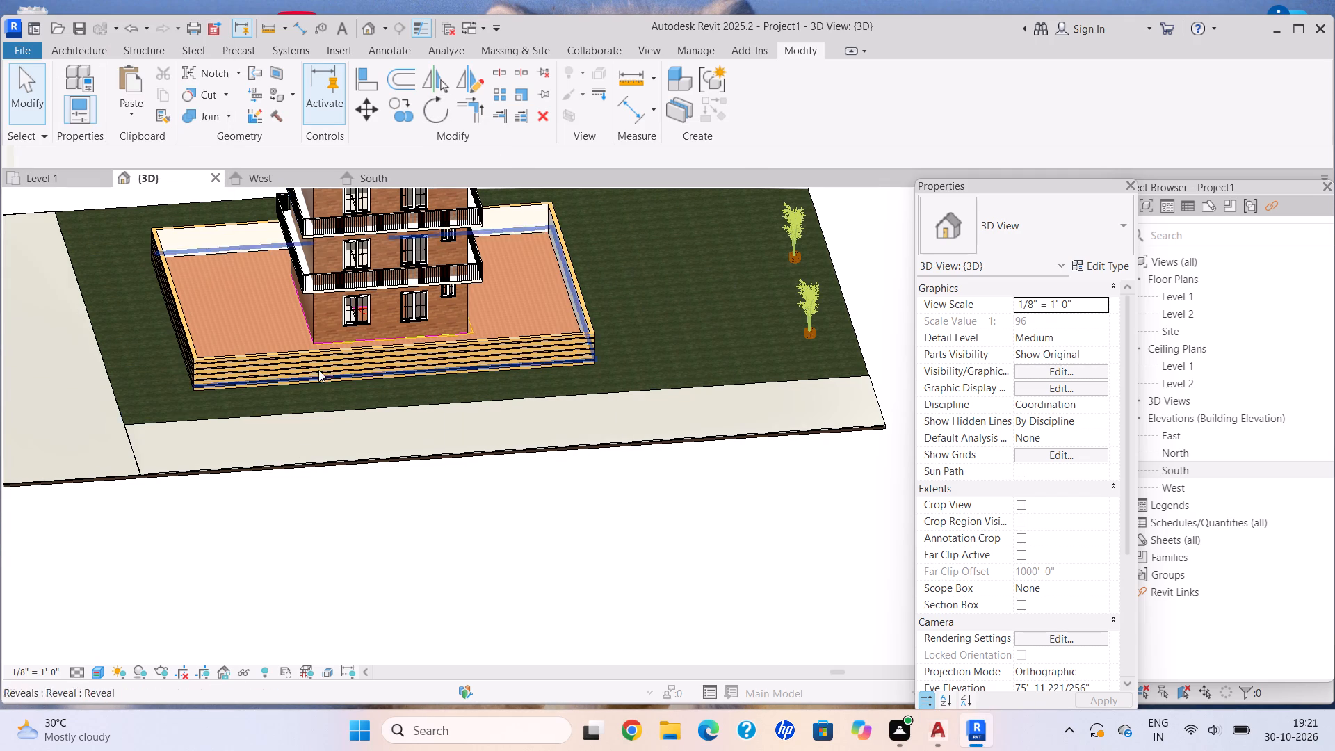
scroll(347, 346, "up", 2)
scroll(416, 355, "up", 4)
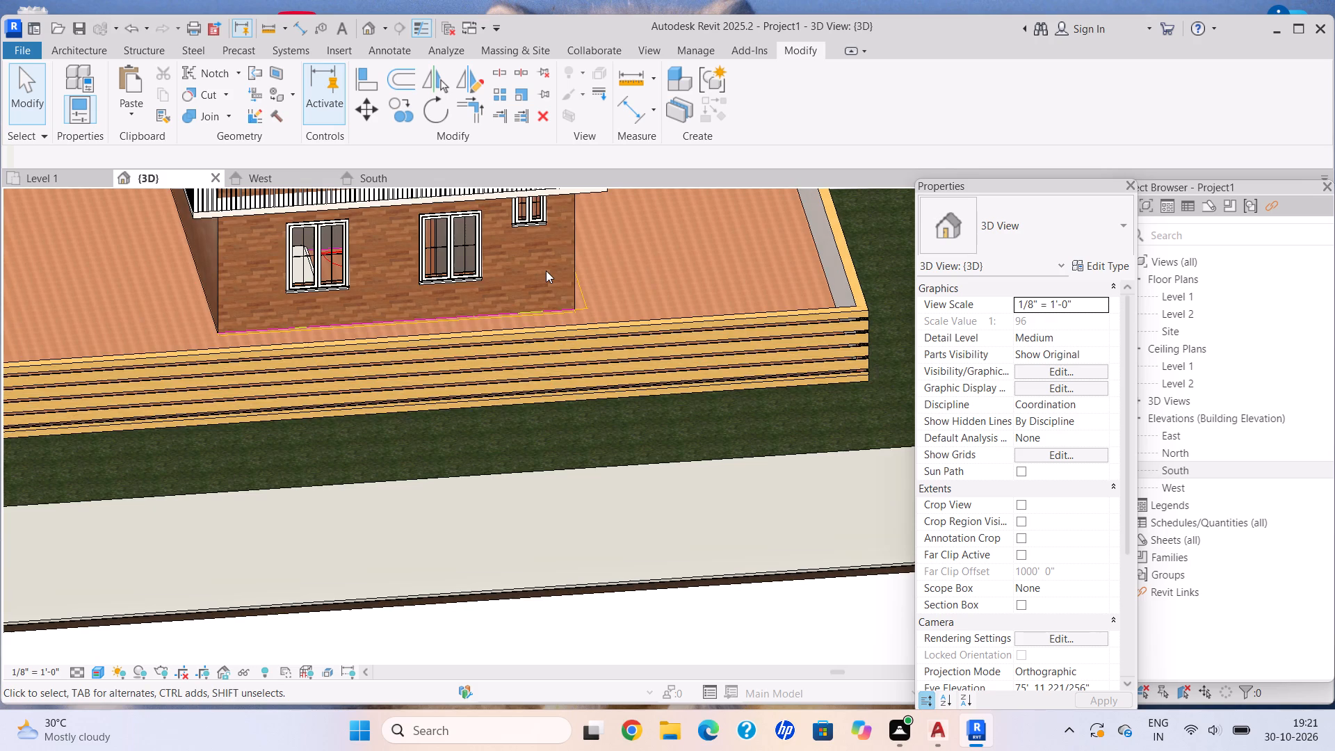
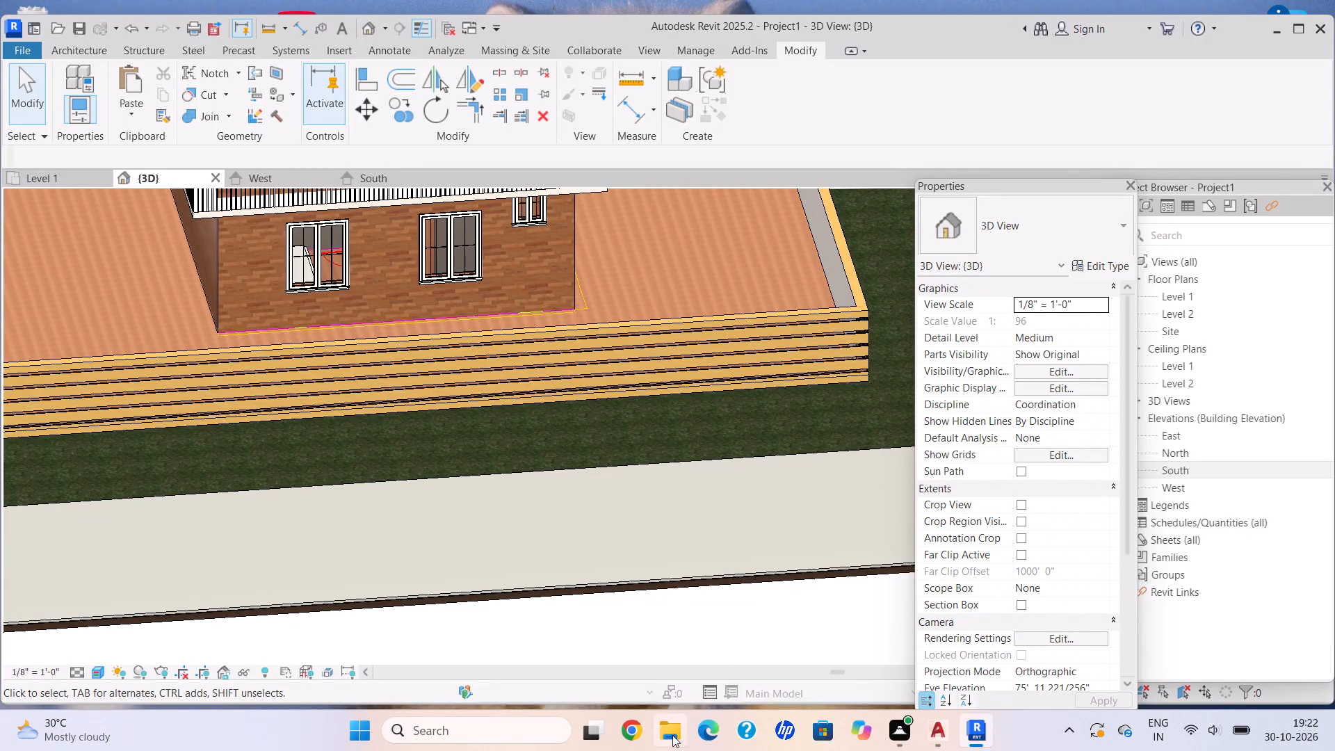
Change the structure layer material of the Generic - 8" boundary wall around the house to Softwood, Lumber.
scroll(954, 274, "down", 11)
middle_click_drag(761, 290, 803, 414)
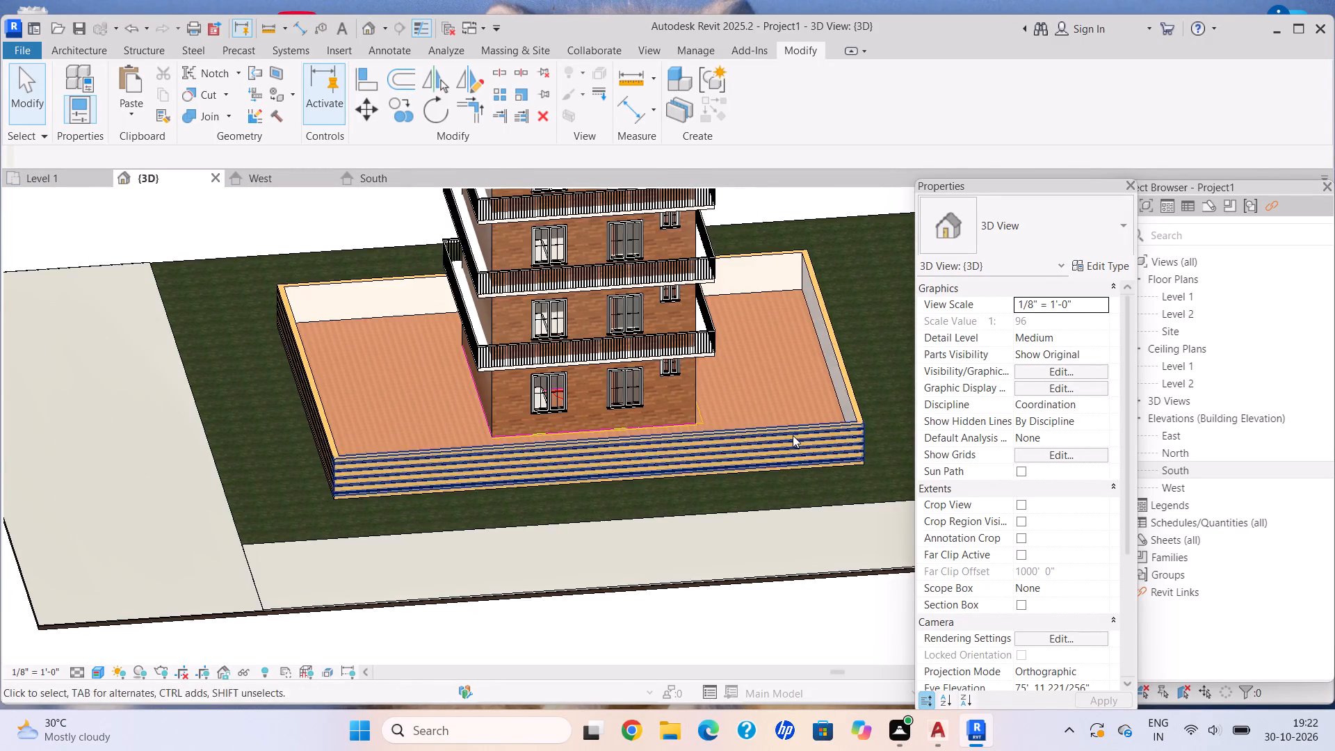
scroll(807, 451, "up", 9)
left_click(794, 399)
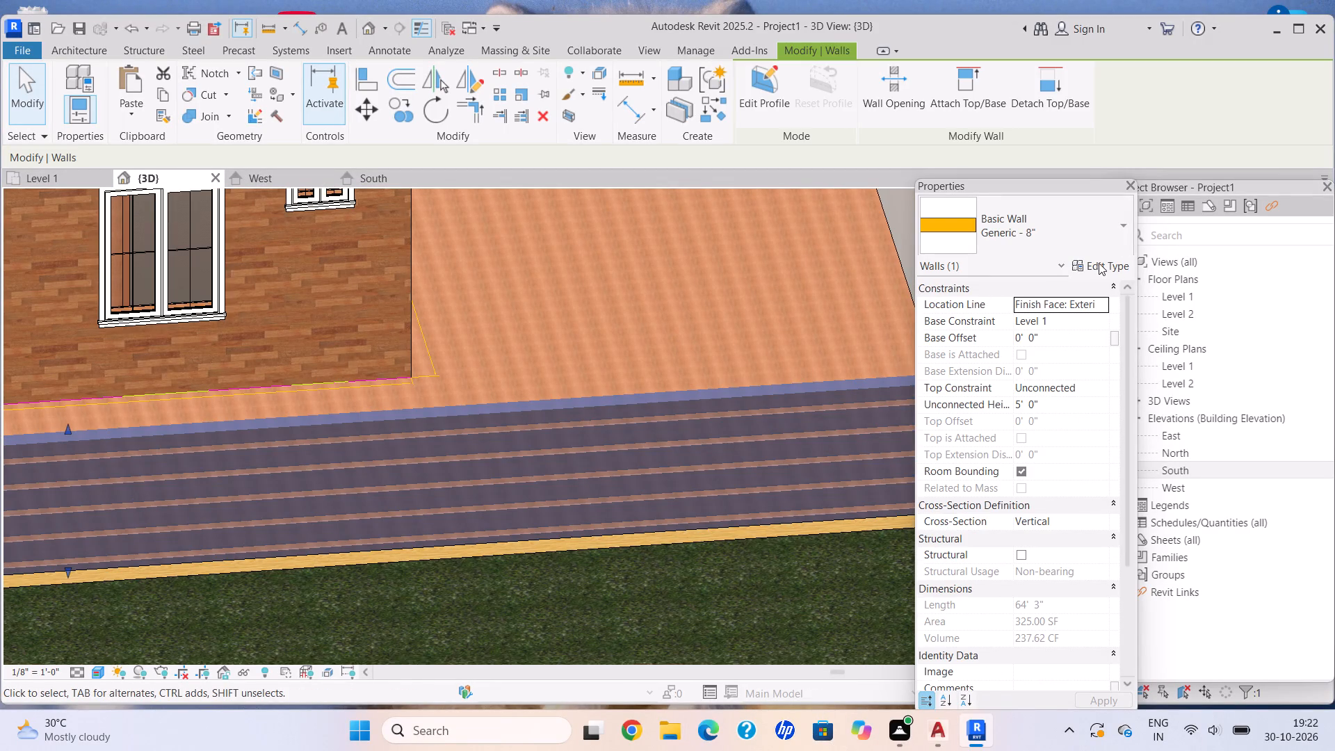
left_click(1100, 263)
left_click(983, 269)
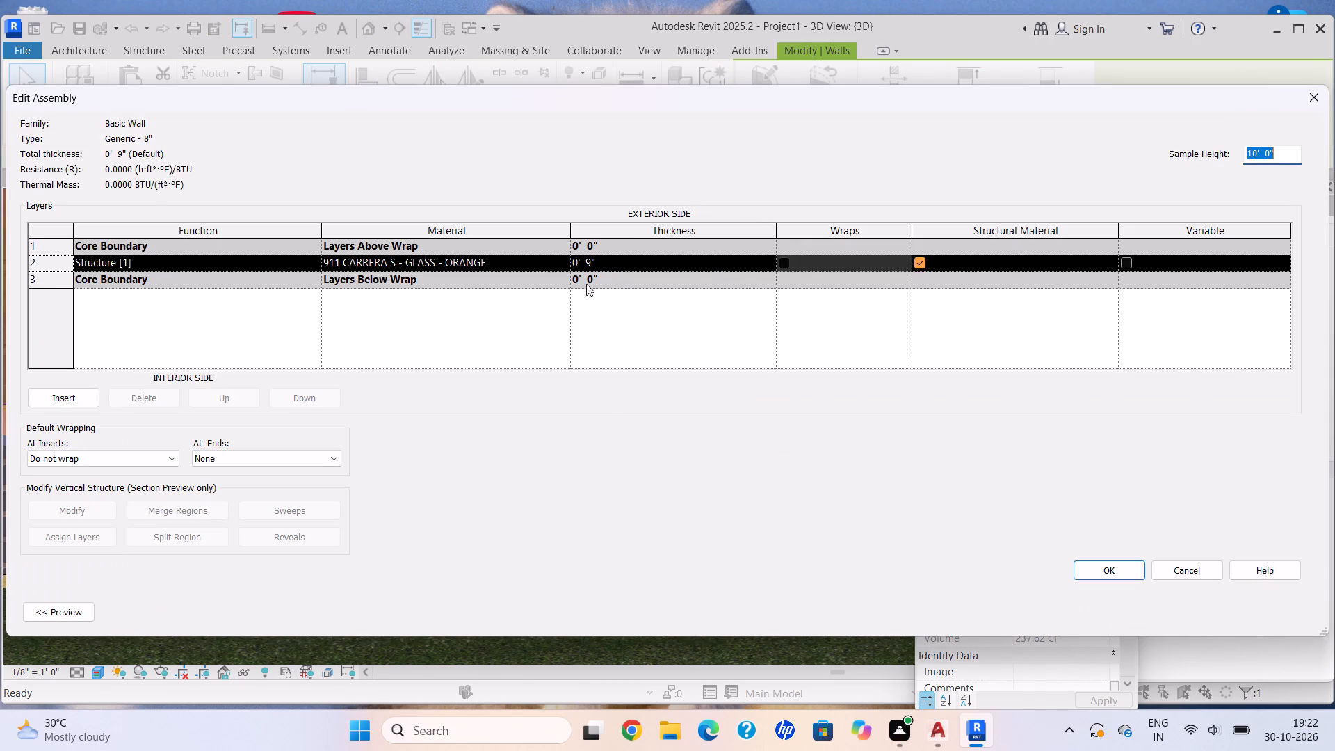
left_click(562, 265)
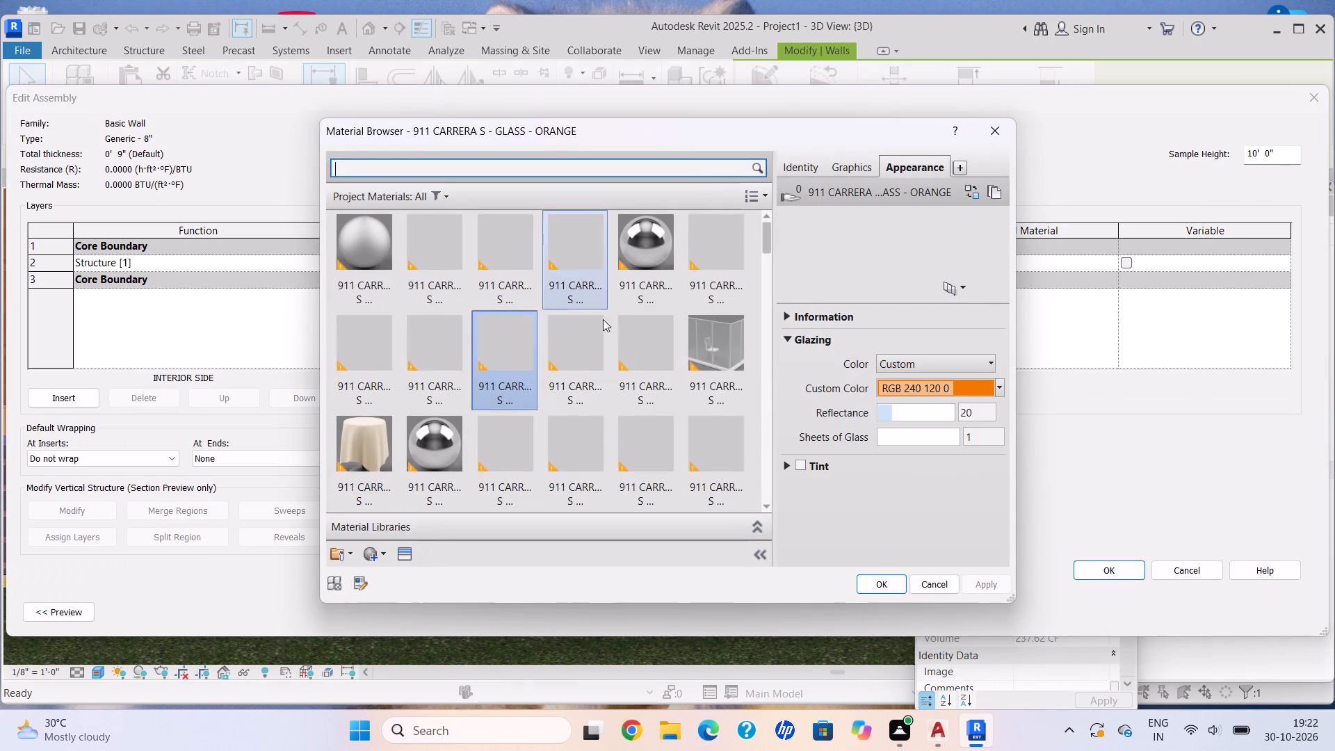
scroll(636, 369, "down", 14)
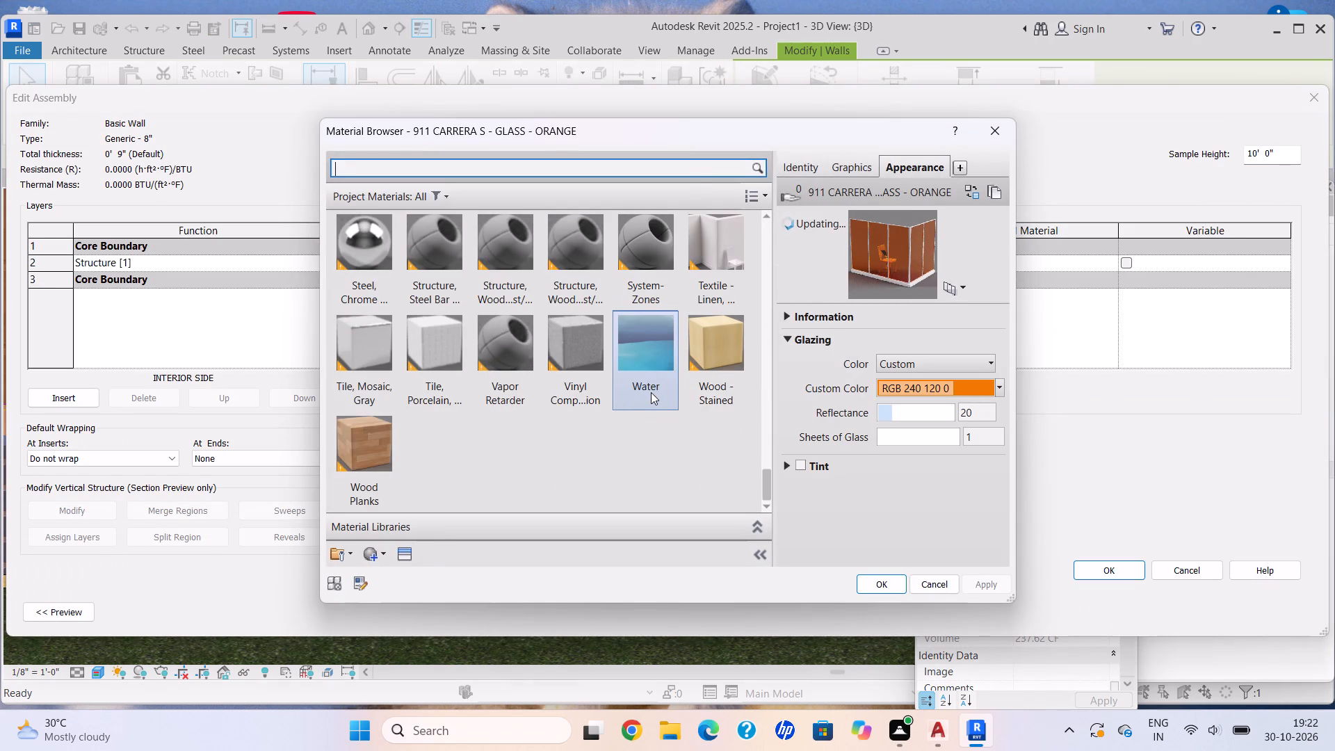
scroll(649, 392, "up", 1)
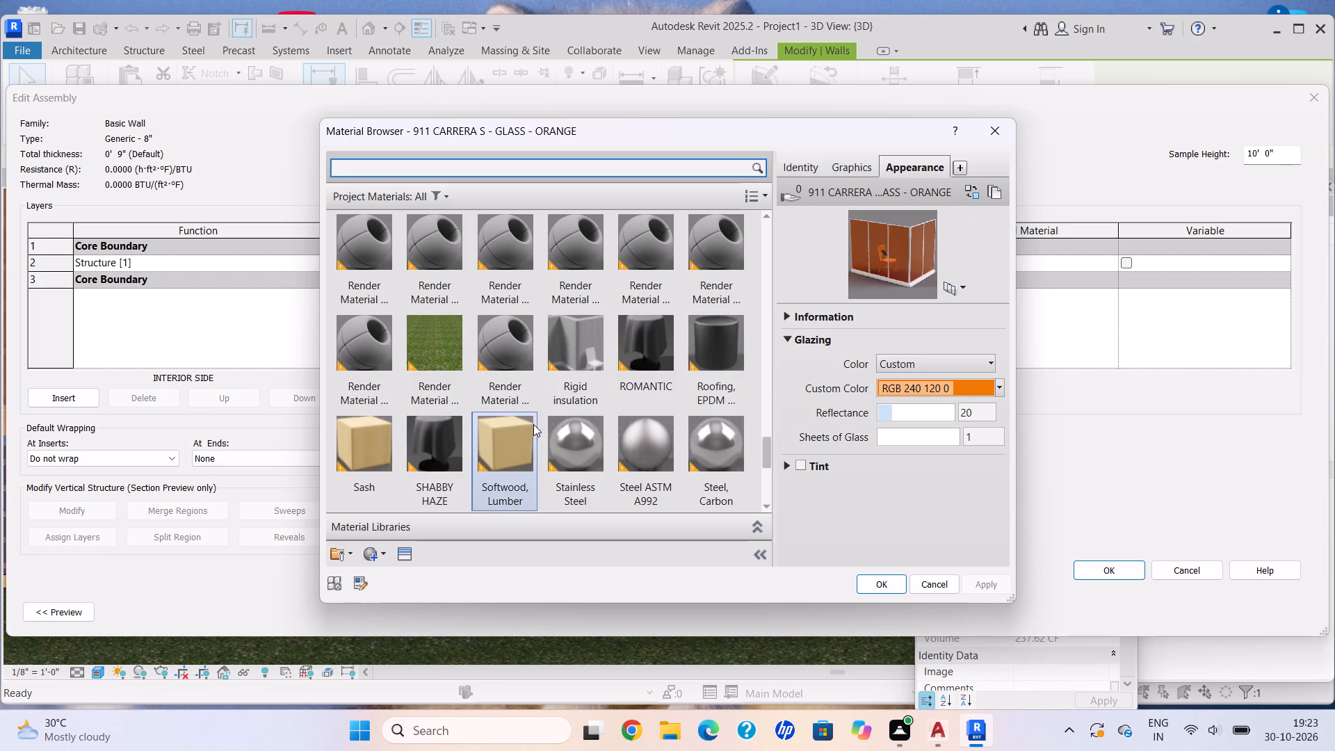
left_click(515, 429)
left_click(896, 589)
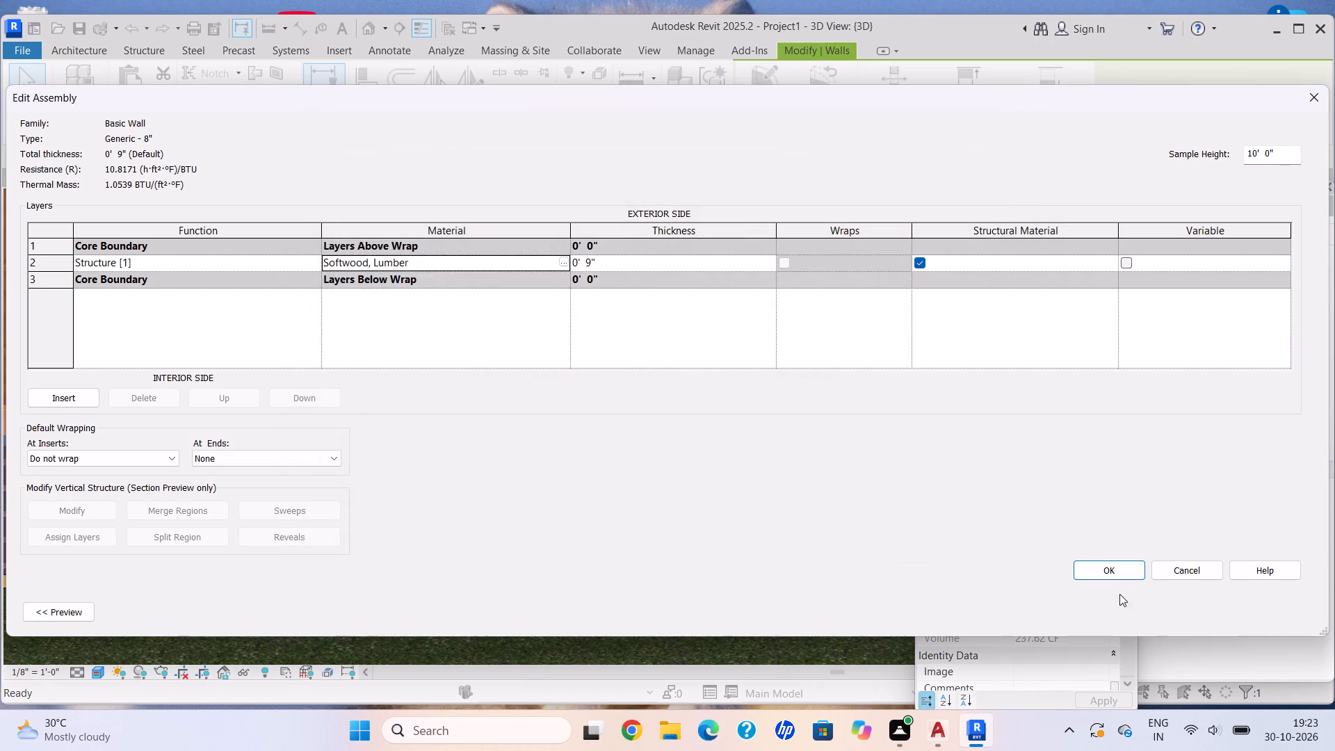
left_click(1109, 573)
left_click(1269, 615)
left_click(1153, 611)
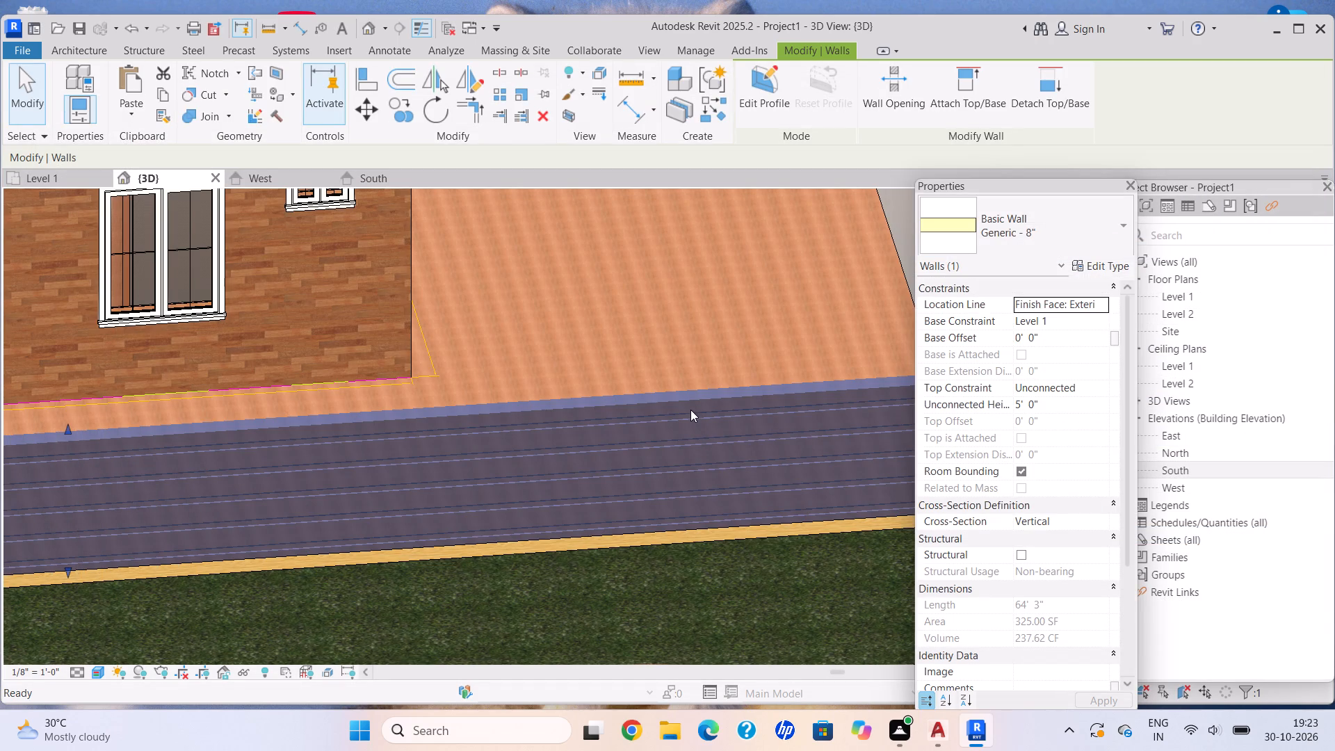
key("Escape")
scroll(706, 490, "down", 6)
key("Escape")
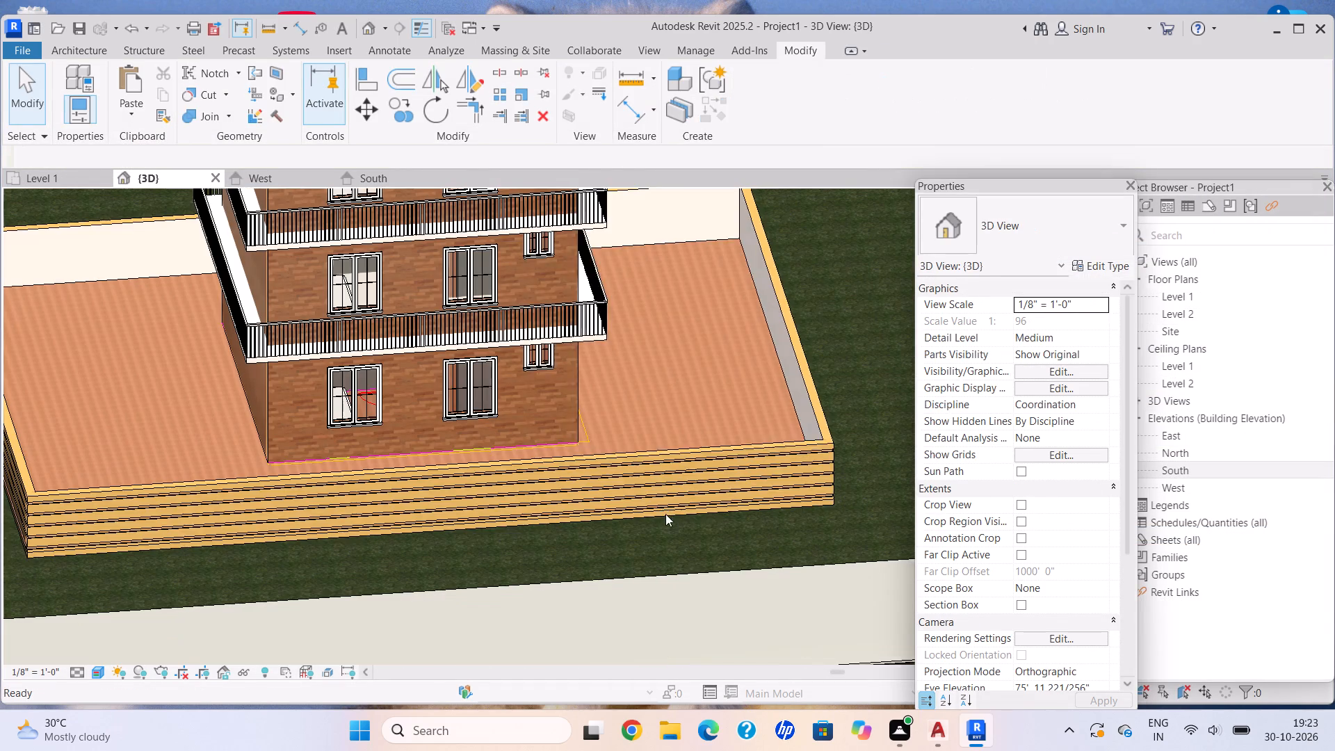
scroll(665, 514, "down", 5)
middle_click_drag(542, 502, 786, 363)
scroll(615, 487, "down", 5)
key("Escape")
scroll(480, 499, "down", 4)
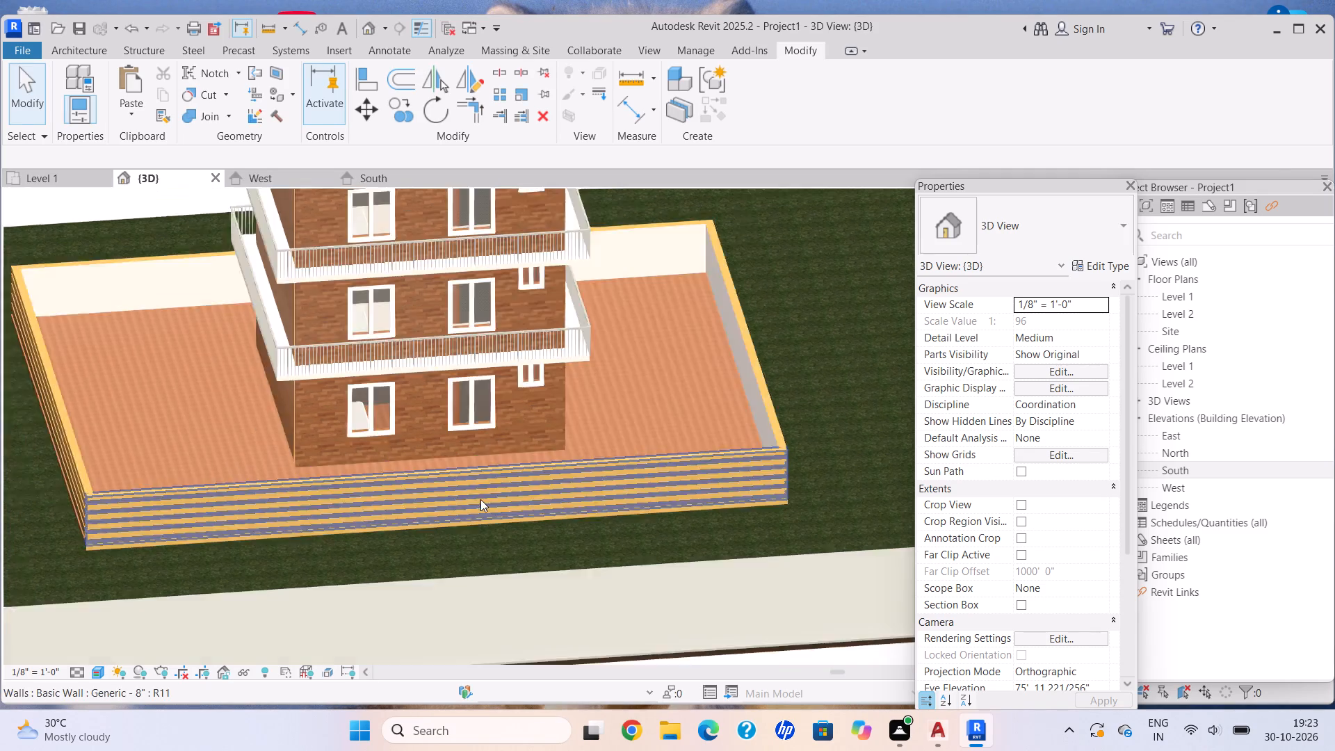
Save the project in Documents as a new project file named "internship day19 fav4".
left_click(24, 46)
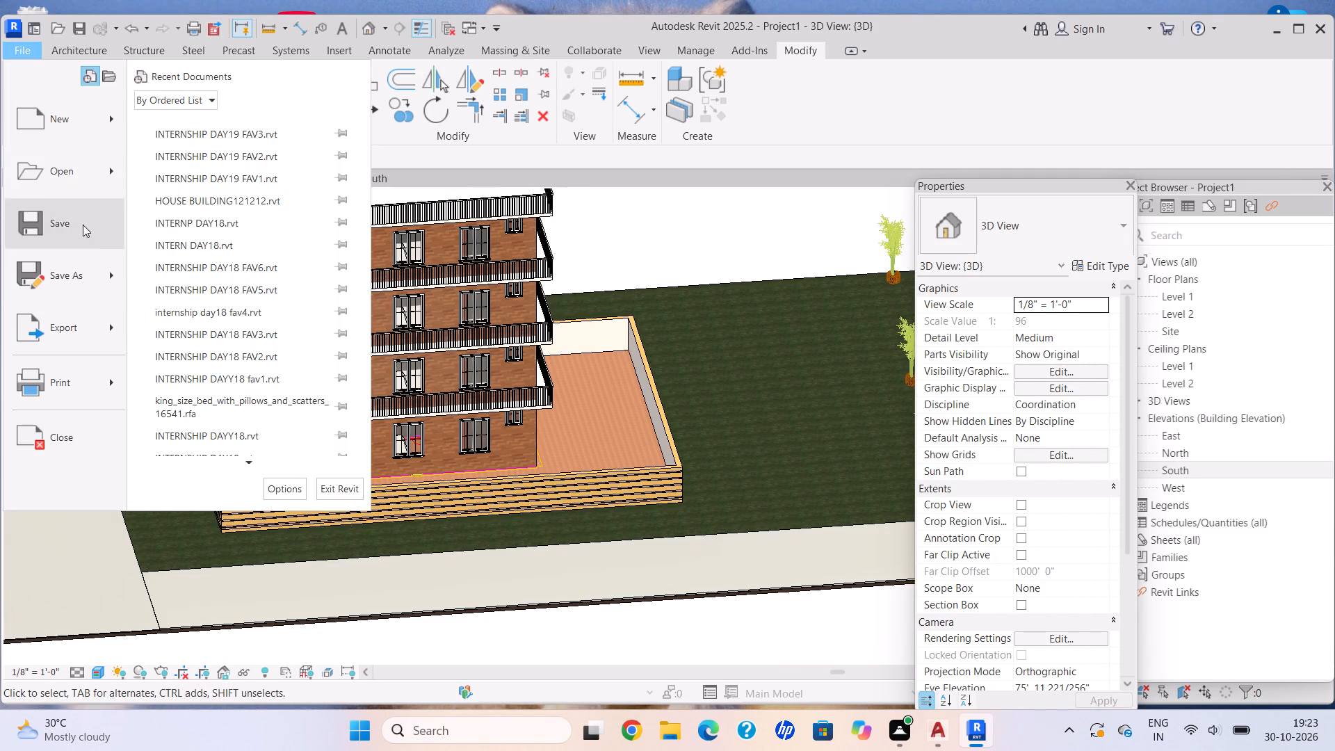
left_click(84, 276)
left_click(181, 212)
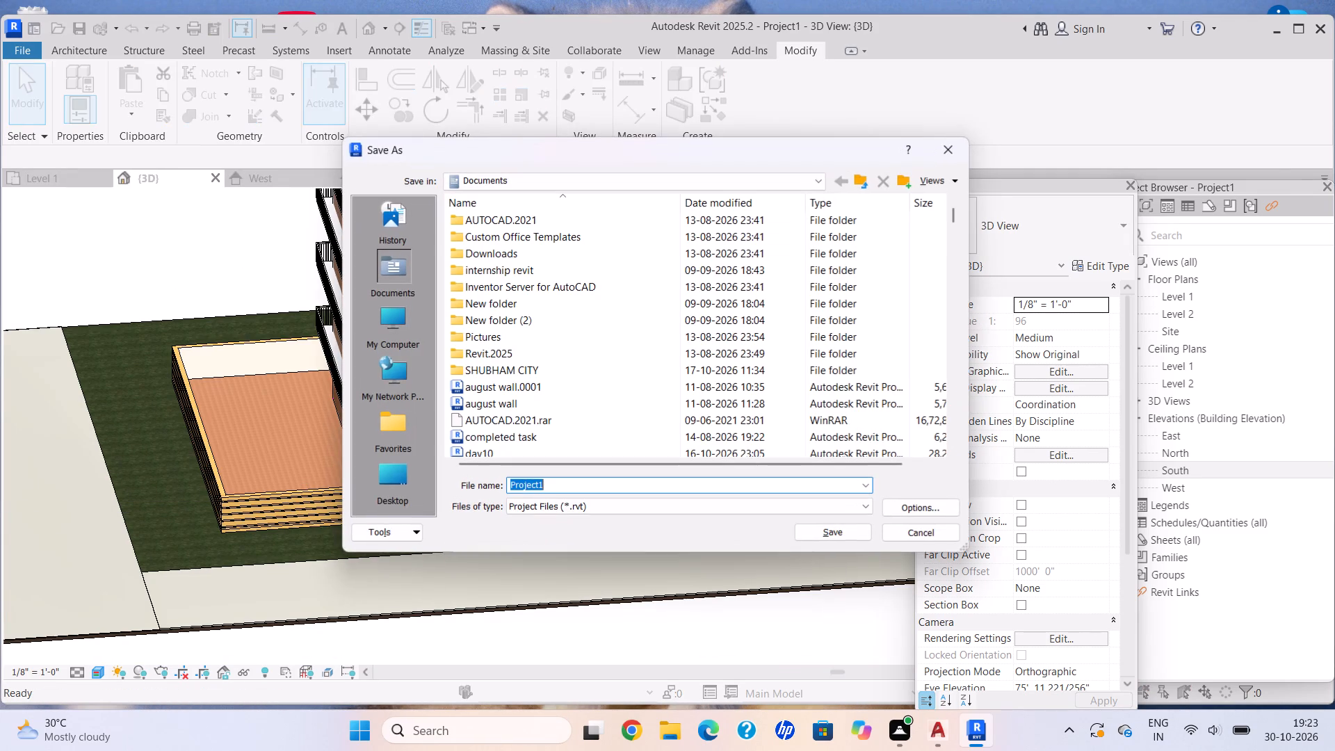
left_click(590, 485)
key("BackSpace")
key("BackSpace")
key("BackSpace")
key("BackSpace")
key("BackSpace")
key("BackSpace")
key("BackSpace")
key("BackSpace")
key("BackSpace")
key("BackSpace")
key("BackSpace")
key("BackSpace")
key("BackSpace")
key("BackSpace")
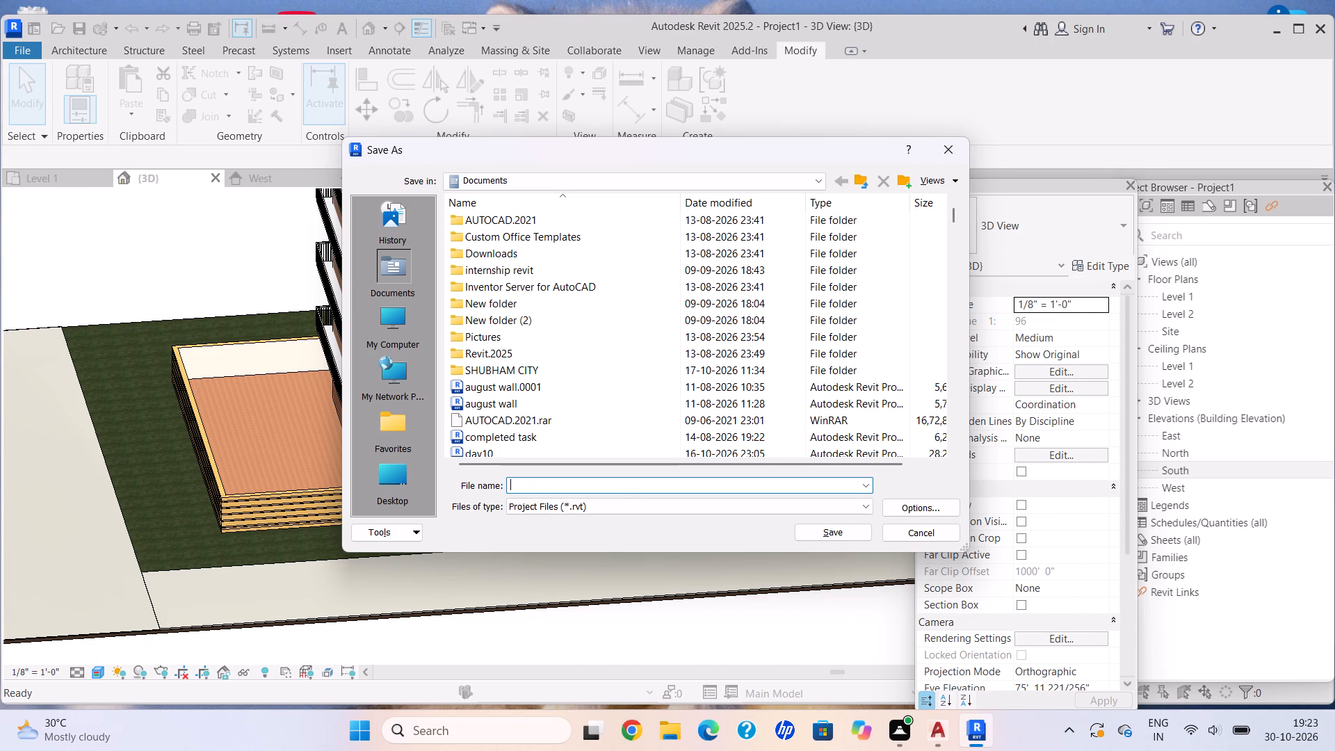
type("internship day19")
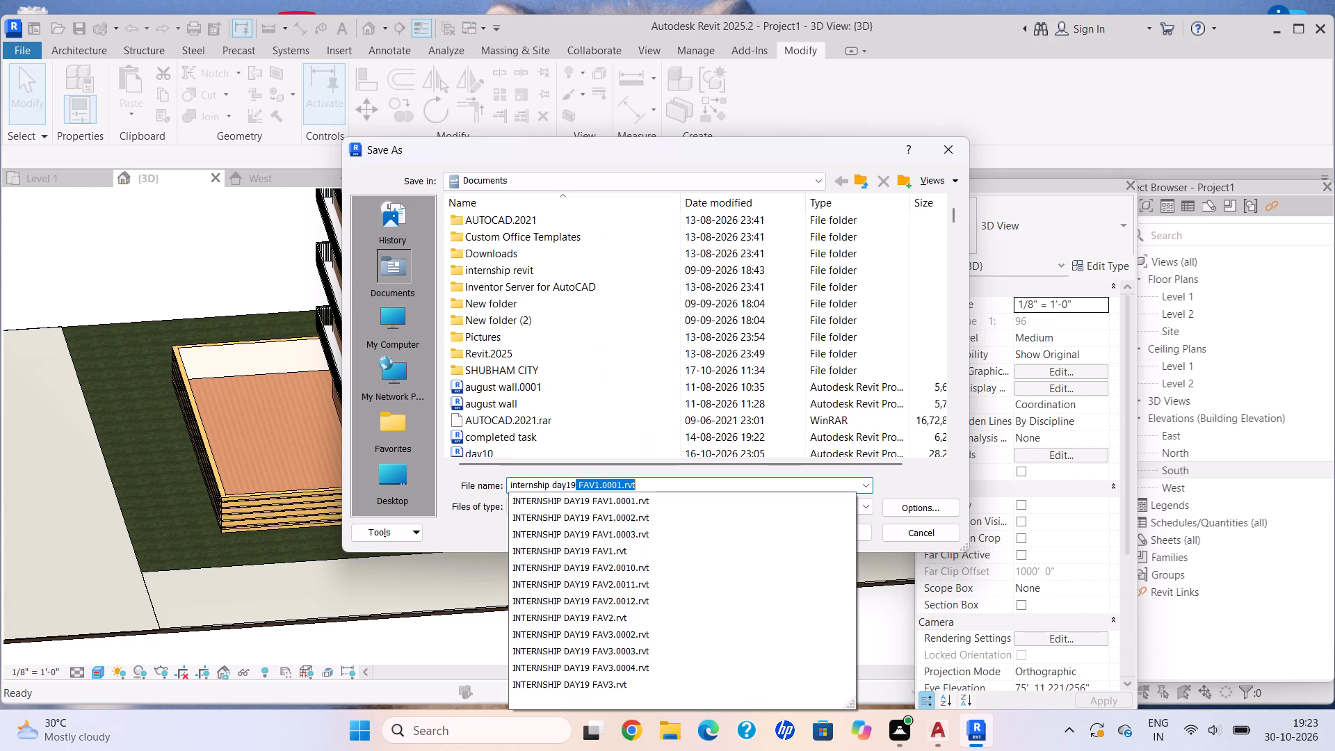
key("space")
type("fav")
key("4")
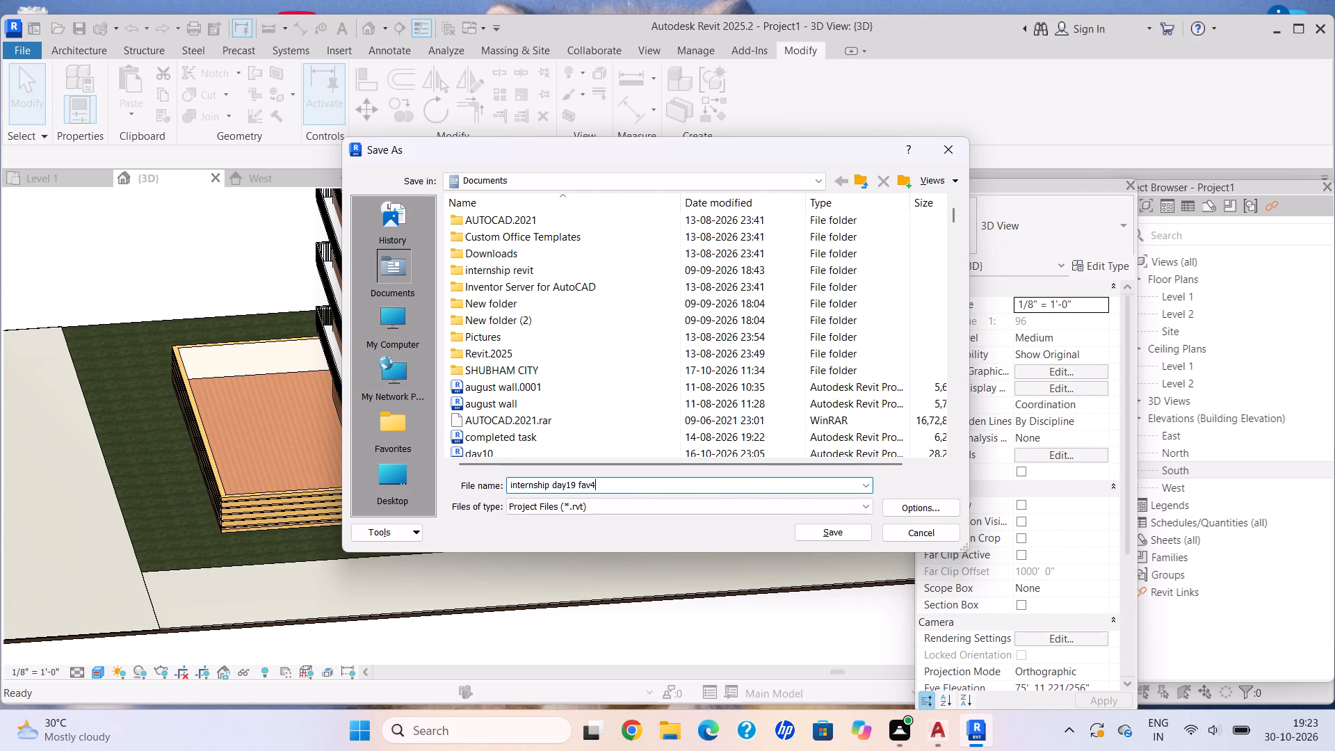
left_click(827, 537)
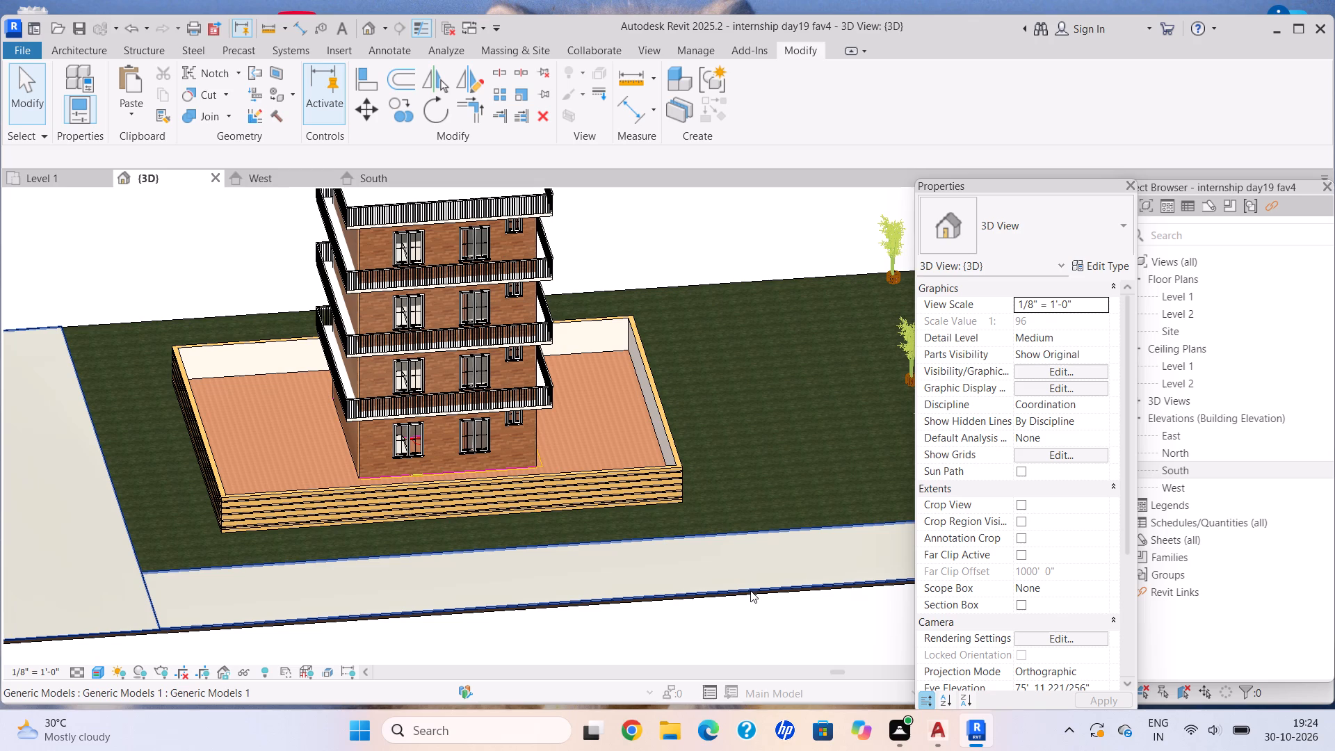
Select the long boundary wall in front of the house and examine its finish against the paving and grass.
scroll(576, 387, "down", 2)
middle_click_drag(588, 410, 616, 348)
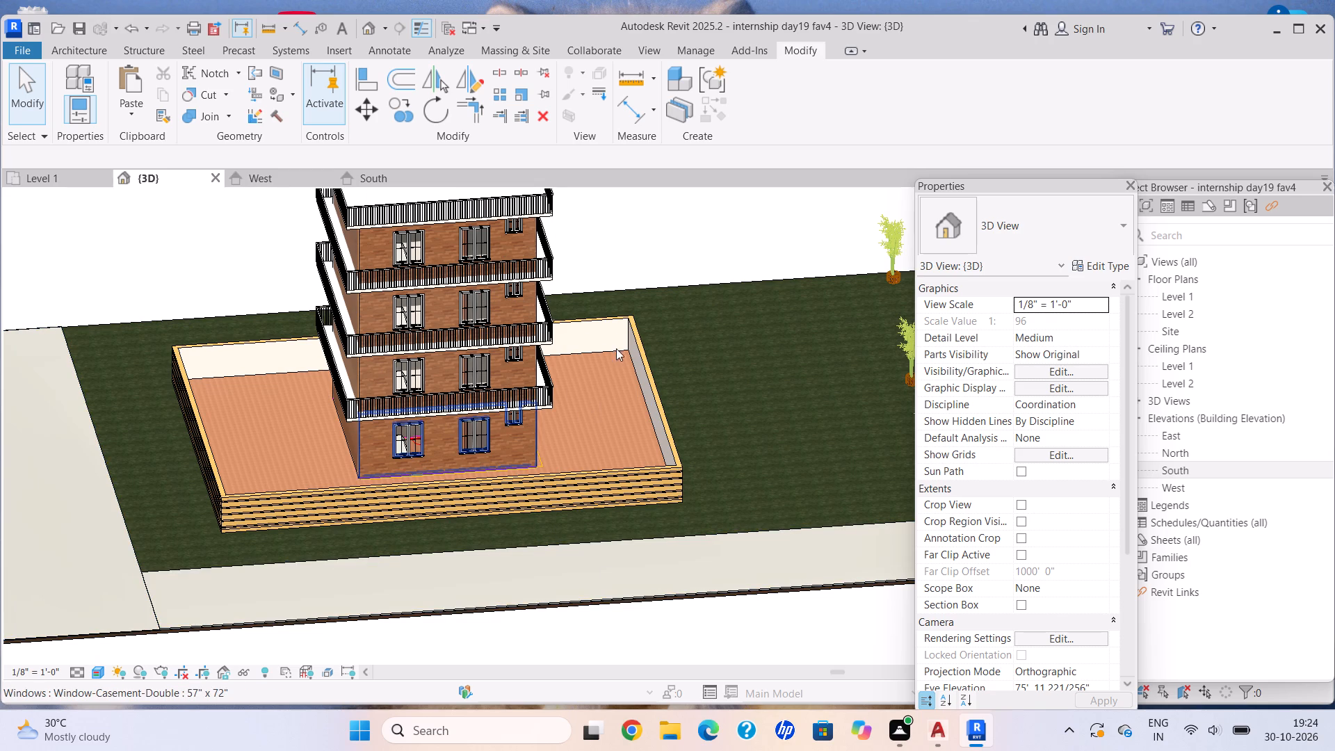
middle_click_drag(616, 348, 616, 348)
scroll(414, 411, "up", 13)
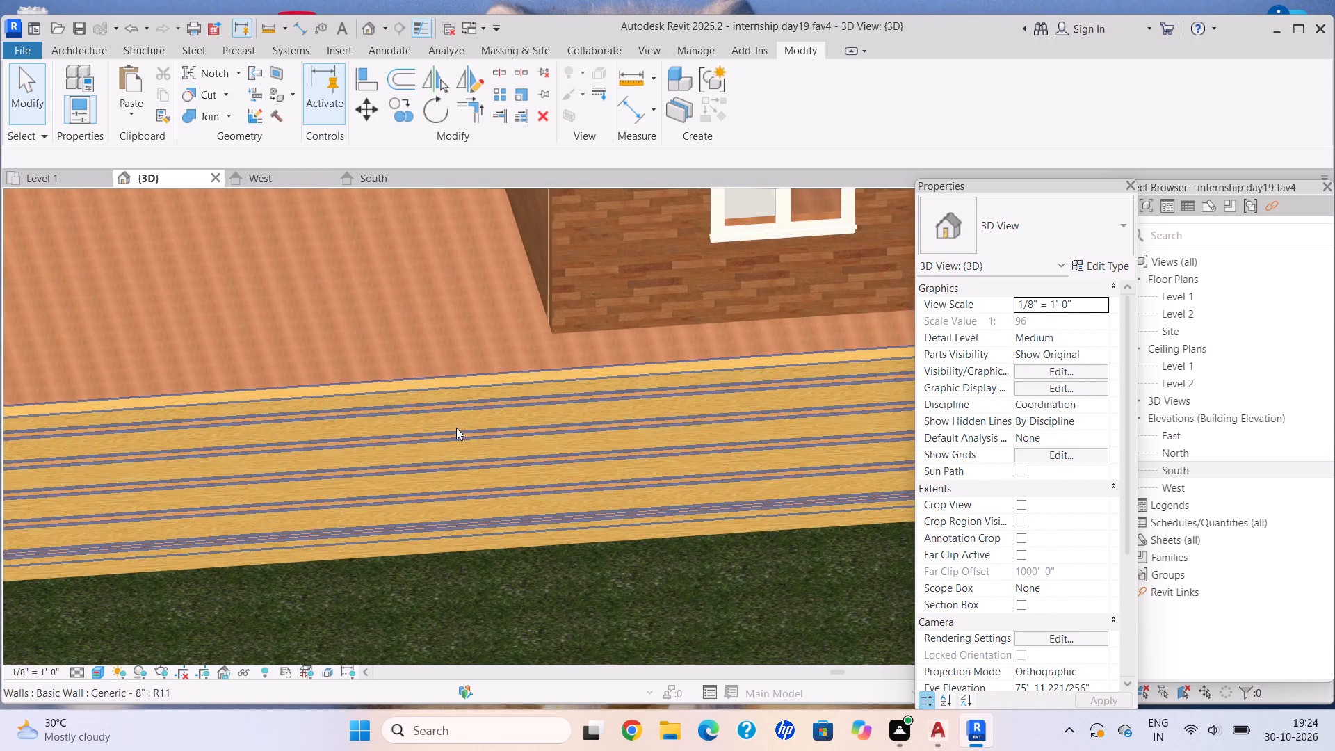
left_click(438, 387)
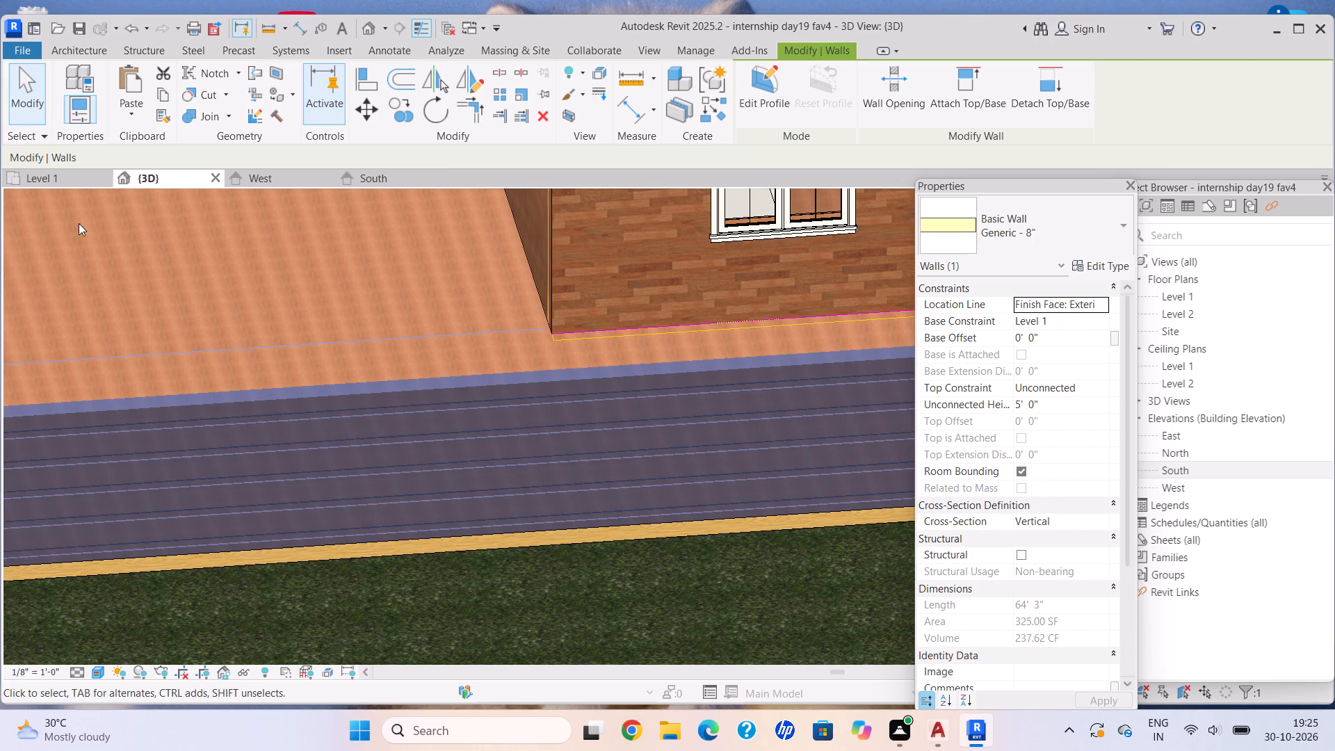
scroll(31, 185, "down", 7)
scroll(364, 243, "down", 5)
middle_click_drag(382, 255, 382, 280)
middle_click_drag(379, 289, 372, 322)
scroll(362, 328, "down", 1)
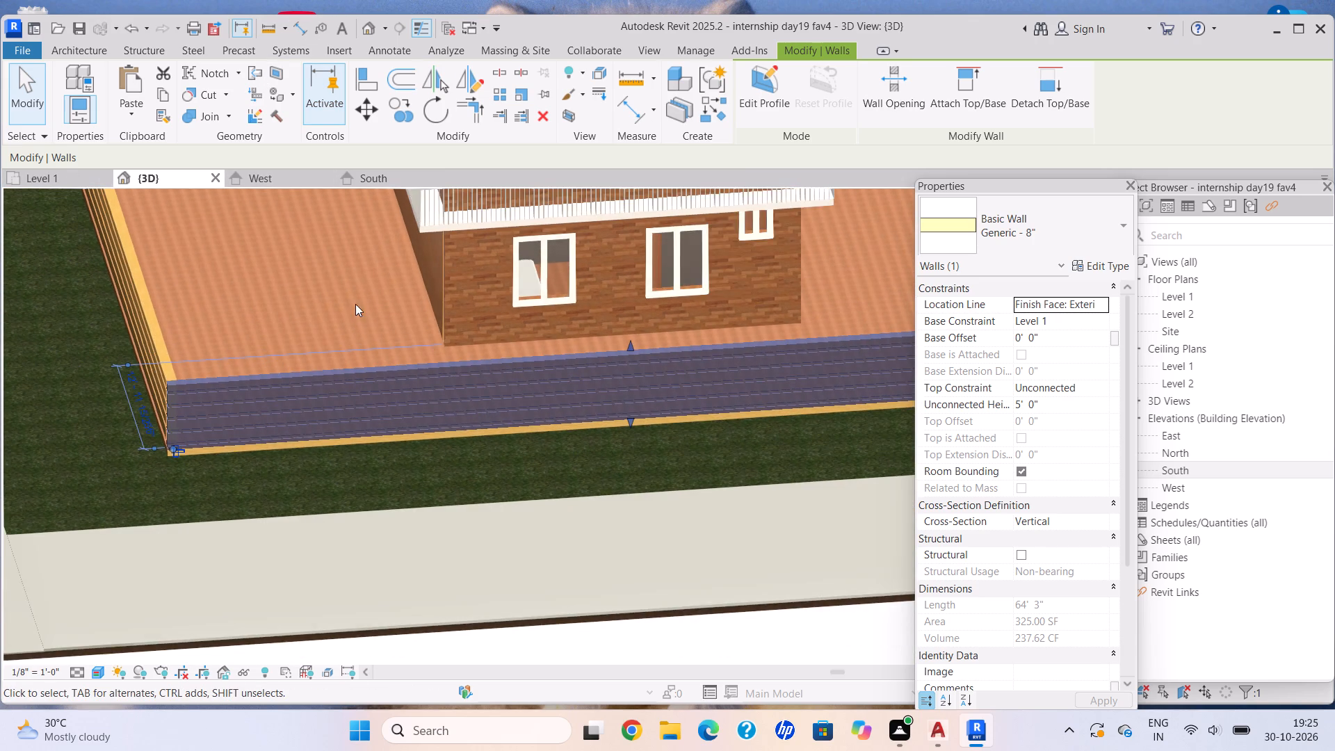
middle_click_drag(350, 298, 328, 347)
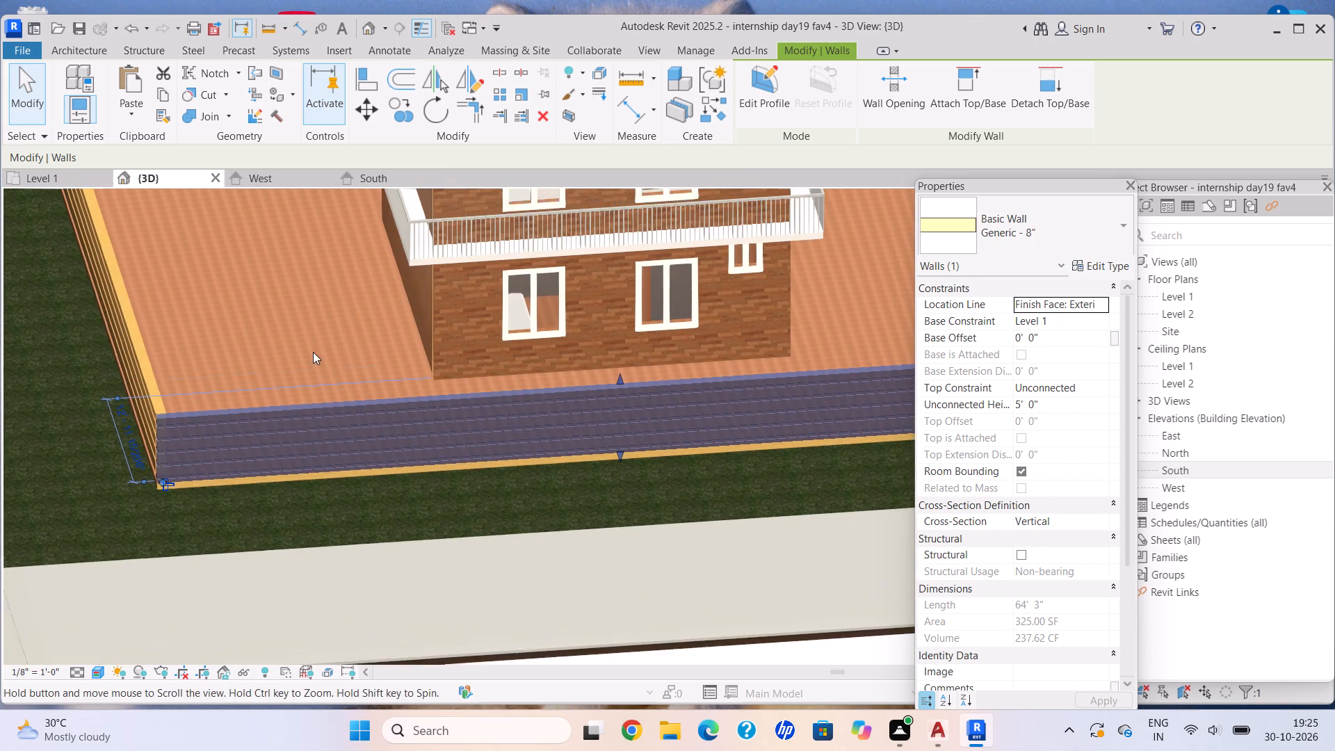
scroll(631, 408, "up", 2)
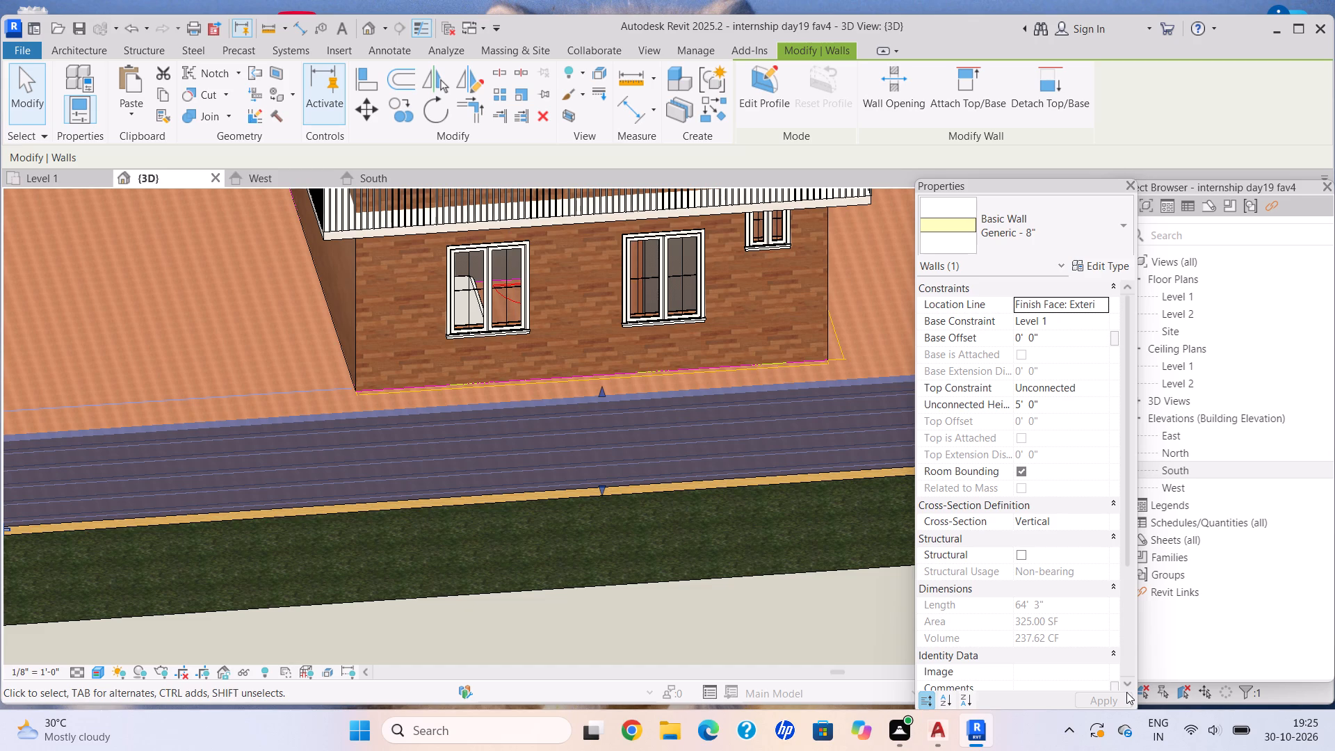
scroll(1334, 649, "down", 2)
scroll(672, 337, "down", 2)
middle_click_drag(675, 367, 686, 394)
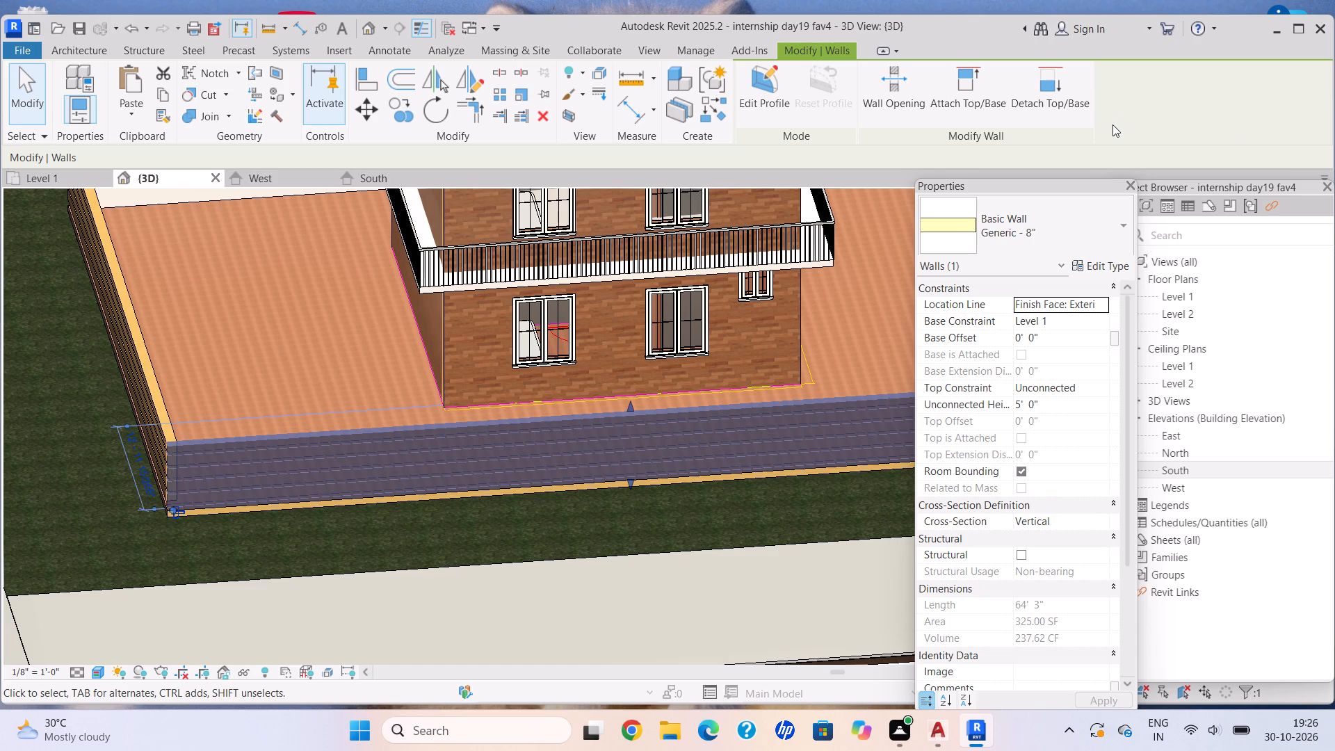
scroll(1112, 124, "down", 1)
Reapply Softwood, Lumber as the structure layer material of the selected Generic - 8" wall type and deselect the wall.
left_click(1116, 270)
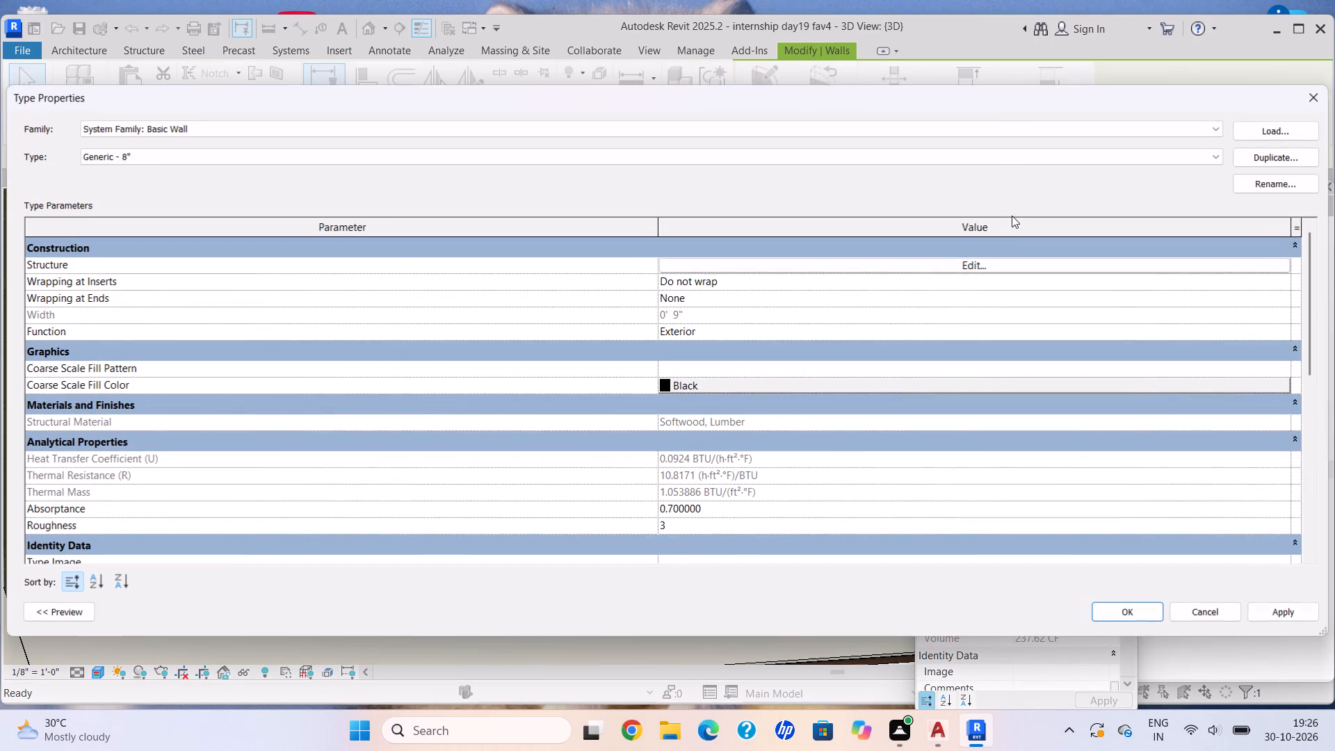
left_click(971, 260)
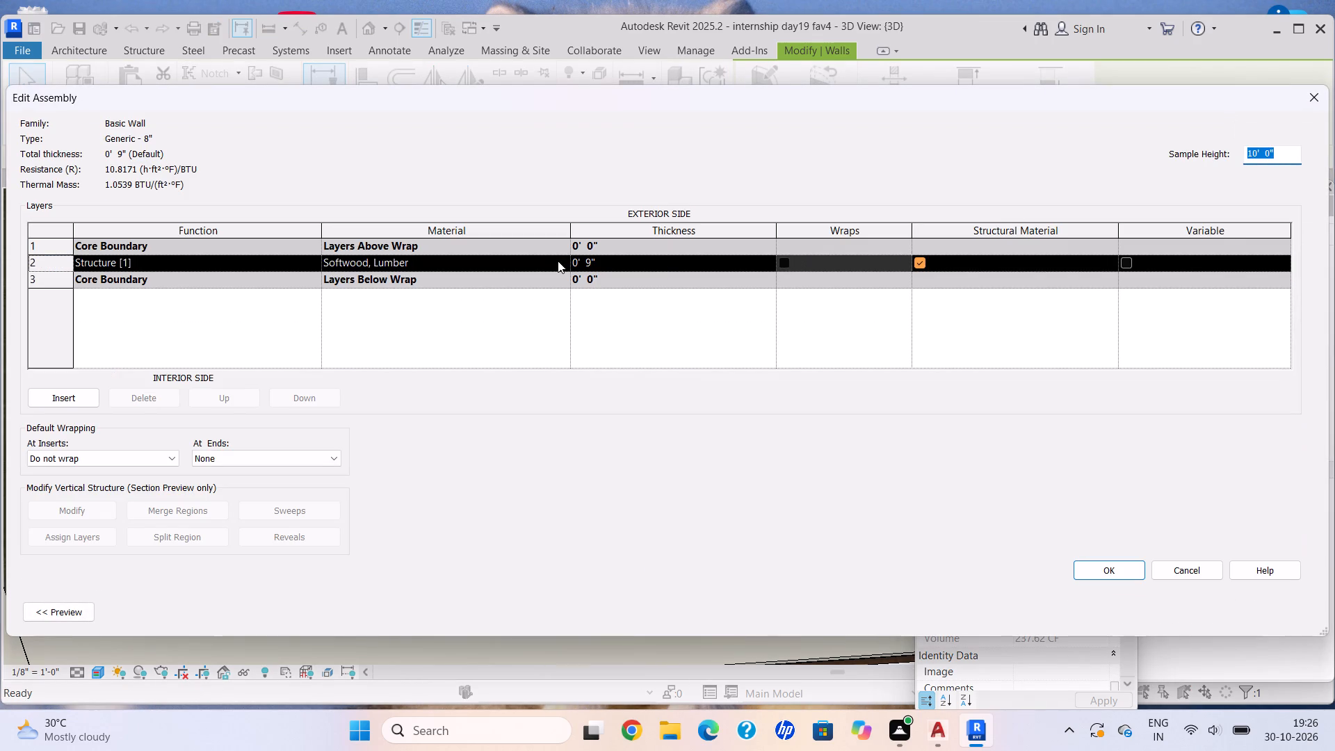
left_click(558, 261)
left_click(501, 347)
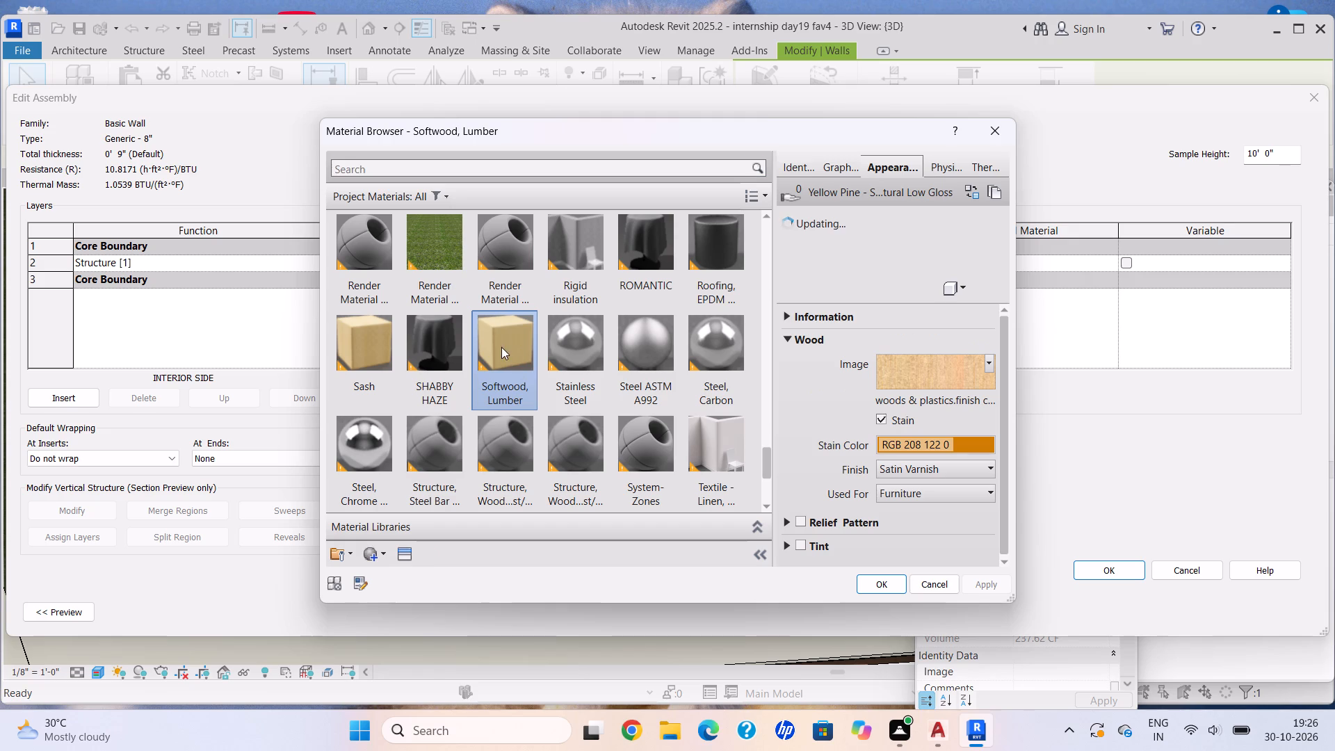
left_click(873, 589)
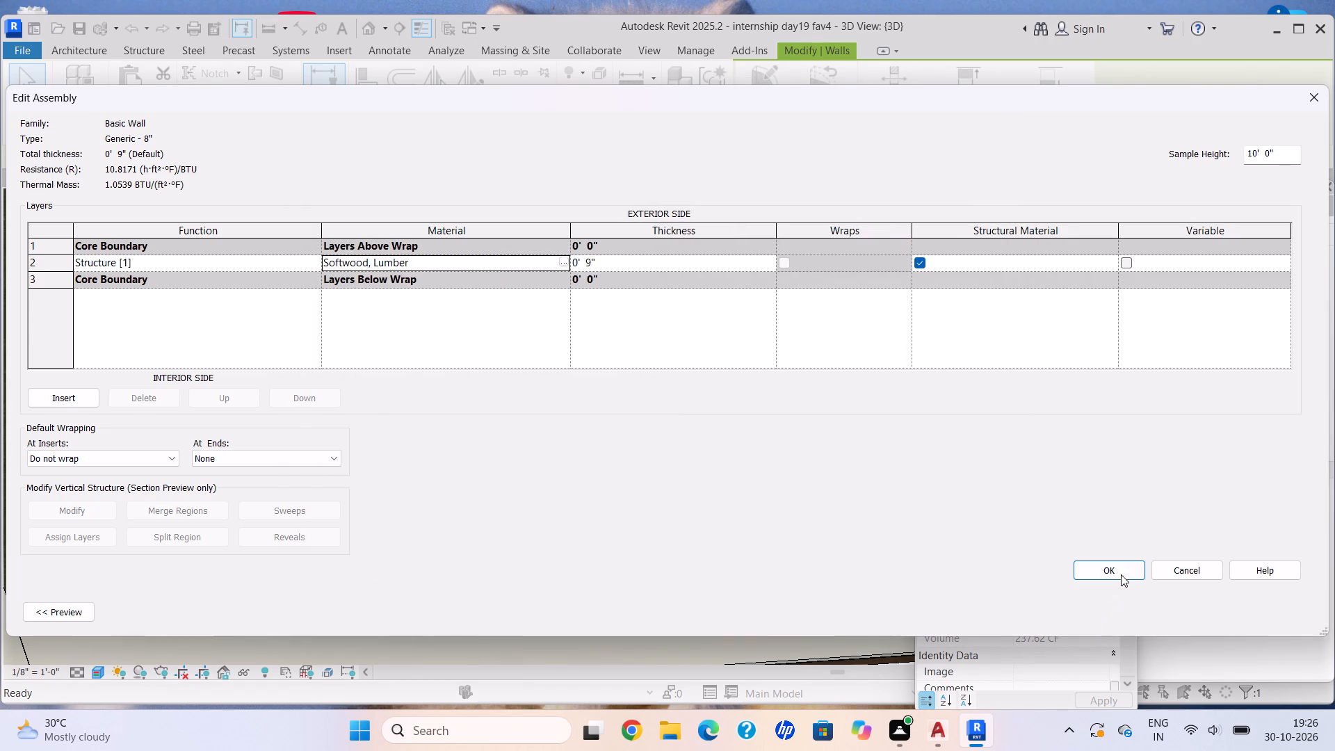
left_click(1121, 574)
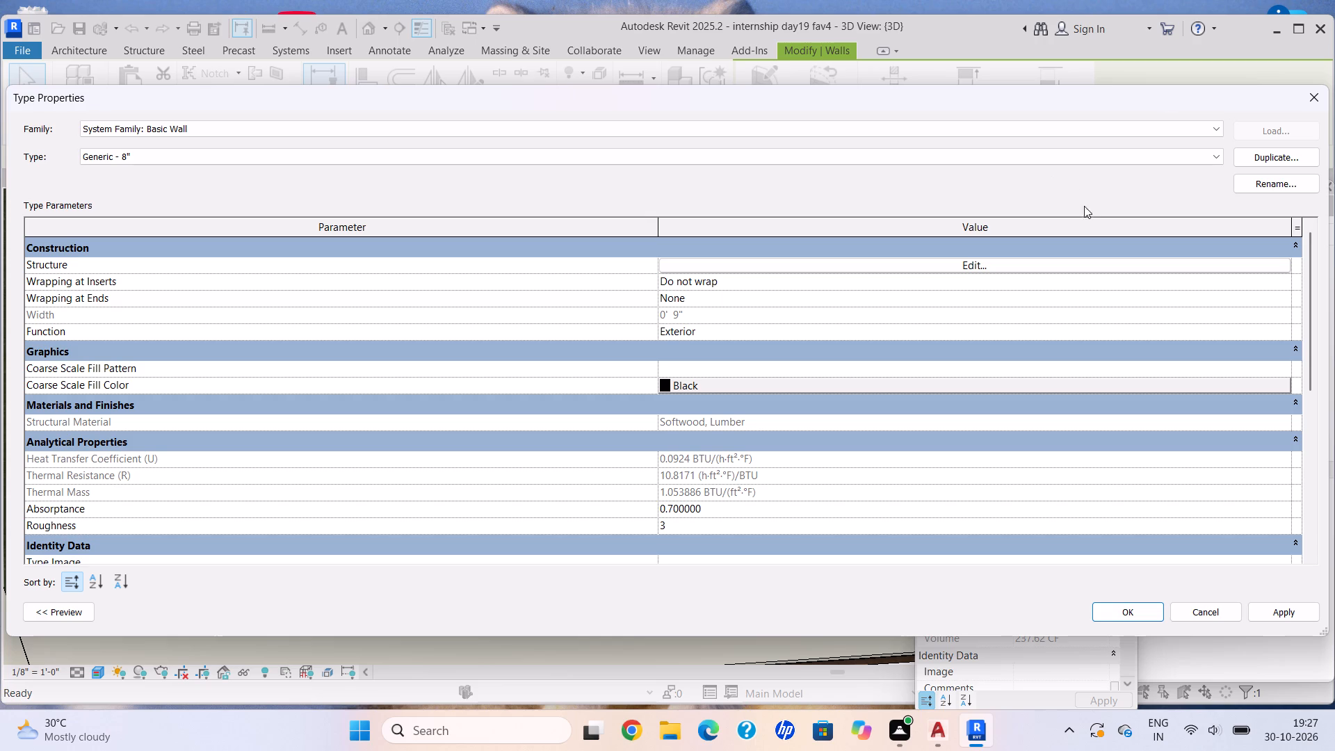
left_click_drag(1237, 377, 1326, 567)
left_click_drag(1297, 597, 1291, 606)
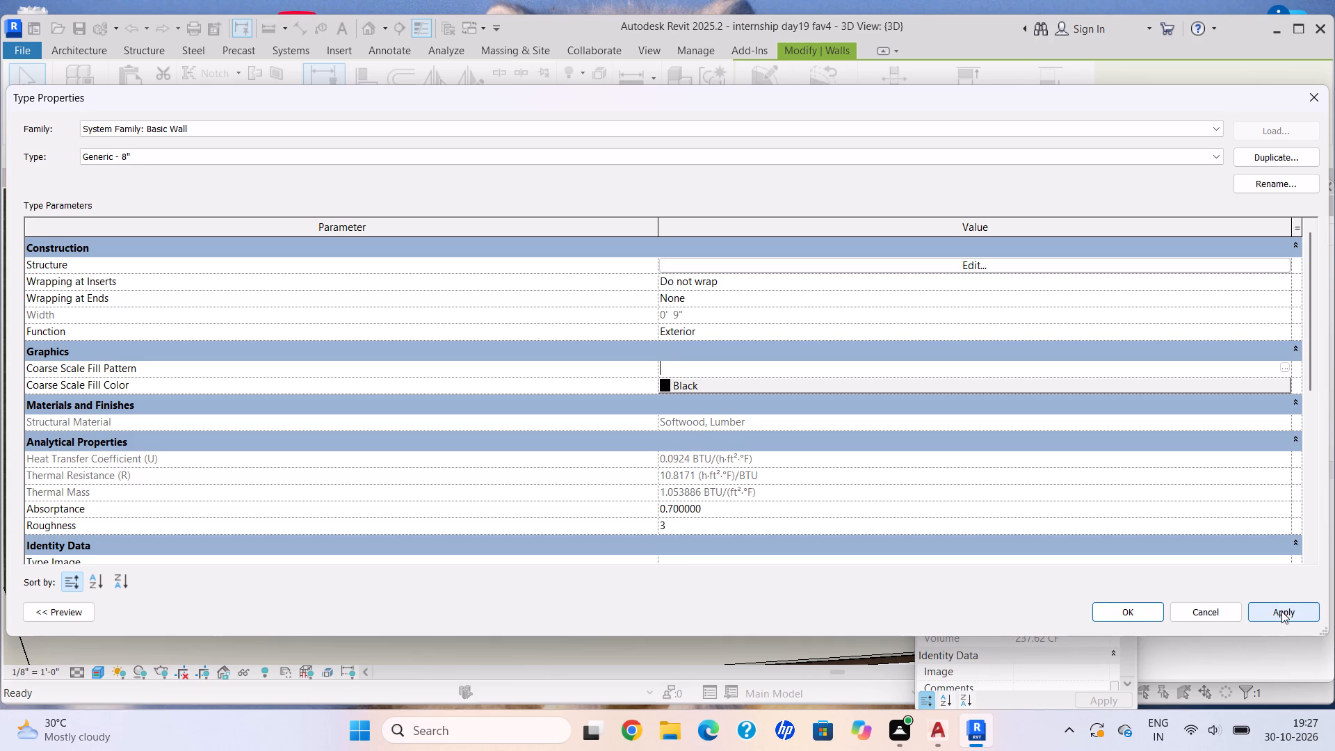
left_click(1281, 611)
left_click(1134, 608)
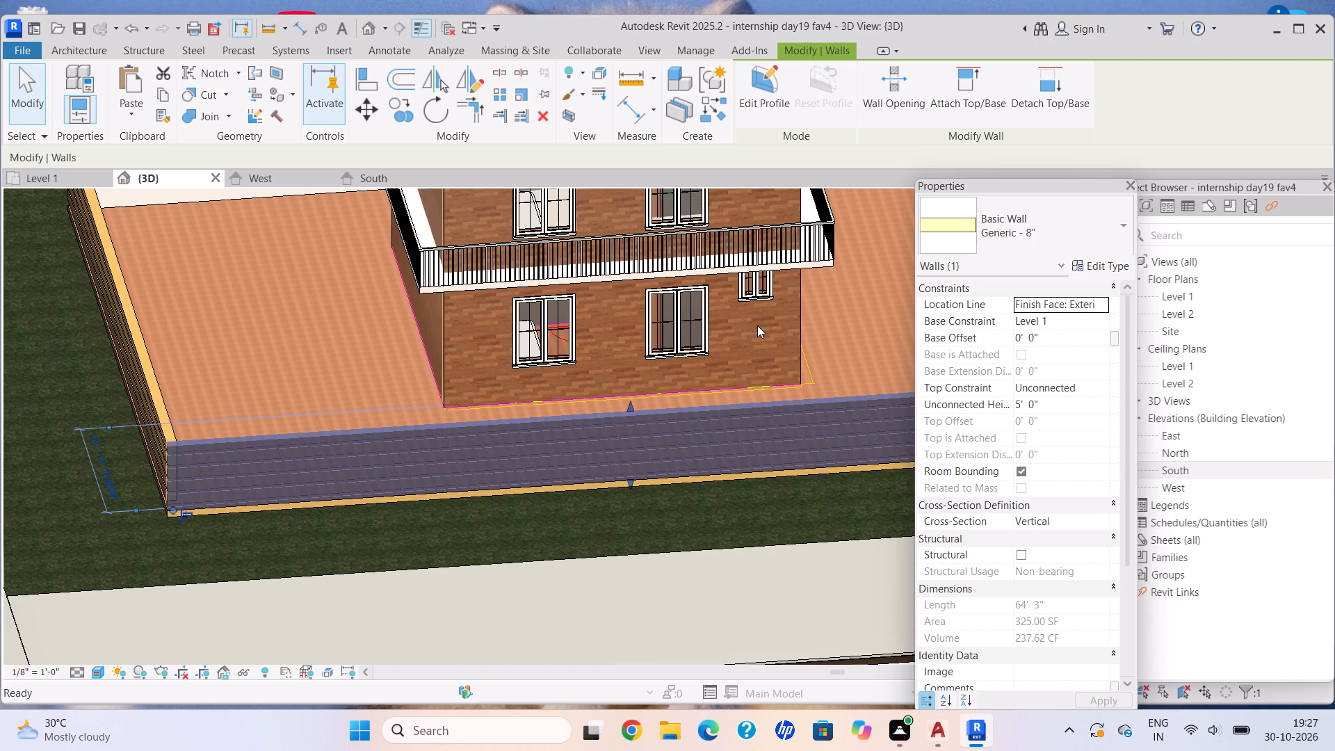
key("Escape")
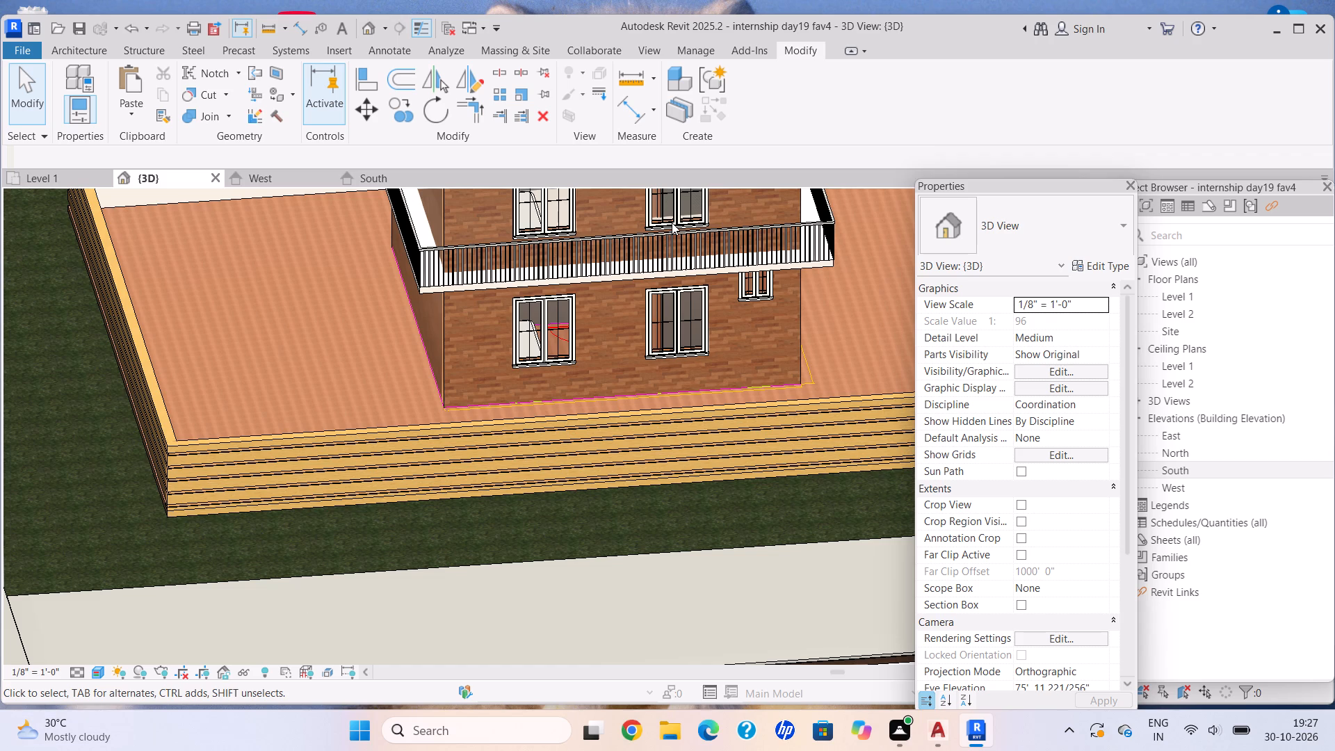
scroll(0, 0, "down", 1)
Examine the lumber boundary wall, paving, road strips and existing bamboo plants from several sides of the house.
scroll(316, 343, "down", 3)
middle_click_drag(328, 346, 273, 375)
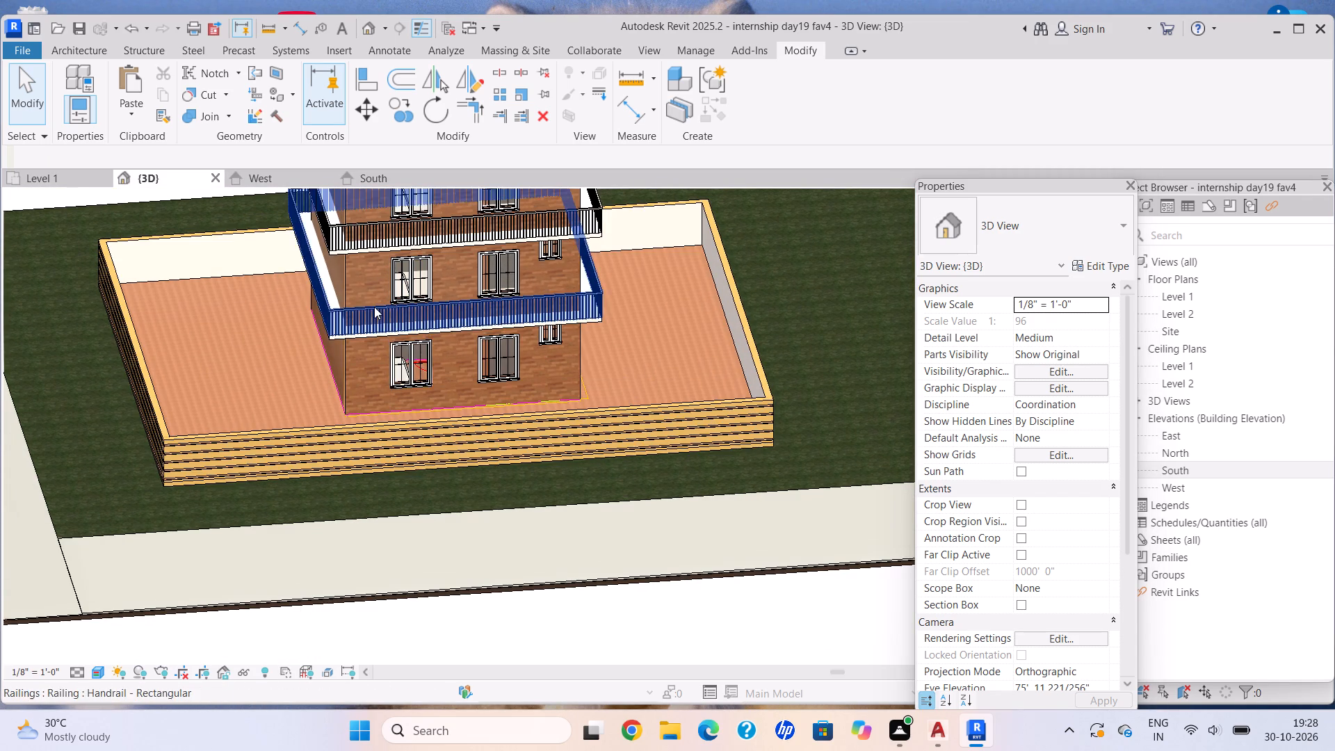
scroll(423, 468, "down", 1)
middle_click_drag(380, 462, 348, 429, "shift")
scroll(559, 493, "up", 1)
middle_click_drag(657, 482, 566, 484, "shift")
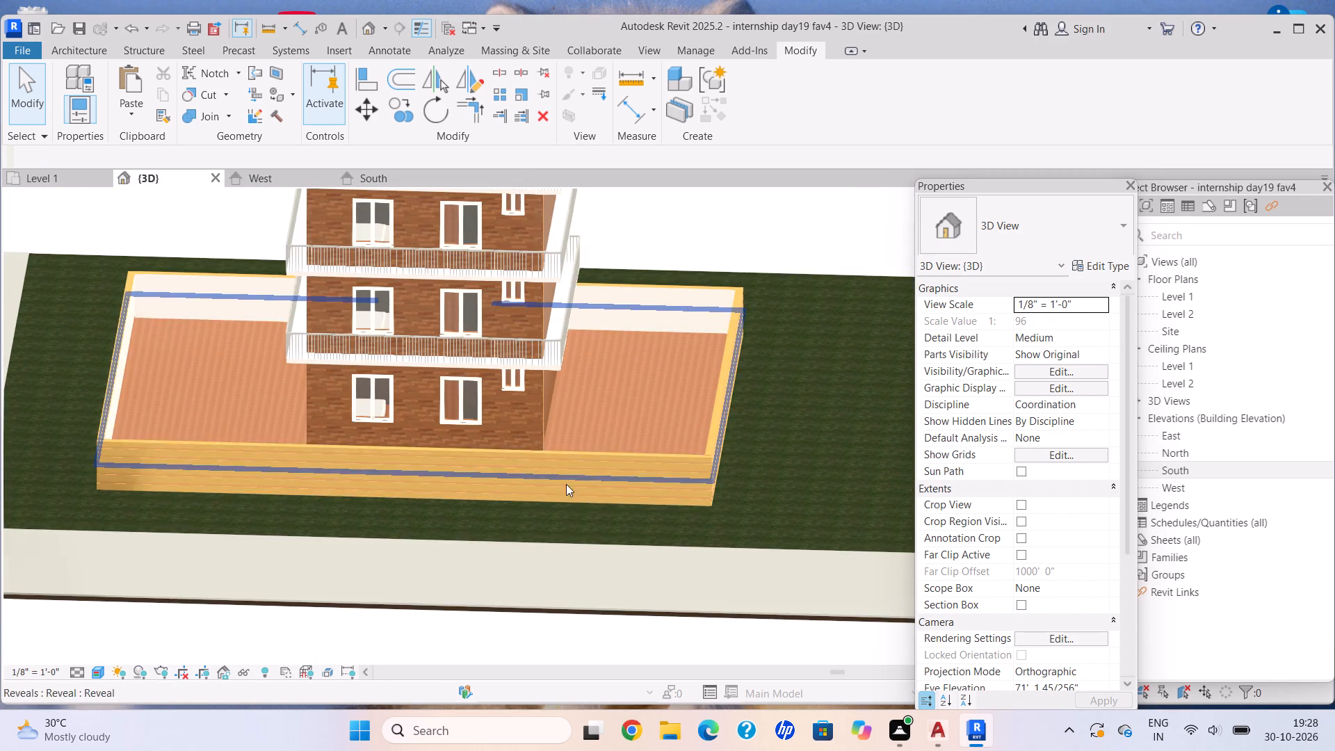
middle_click_drag(566, 484, 481, 478, "shift")
scroll(525, 484, "up", 1, "shift")
middle_click_drag(583, 474, 500, 474, "shift")
scroll(497, 474, "down", 6, "shift")
middle_click_drag(433, 470, 653, 391)
middle_click_drag(416, 504, 384, 510)
scroll(315, 499, "up", 1)
middle_click_drag(302, 588, 322, 517)
scroll(322, 517, "up", 3)
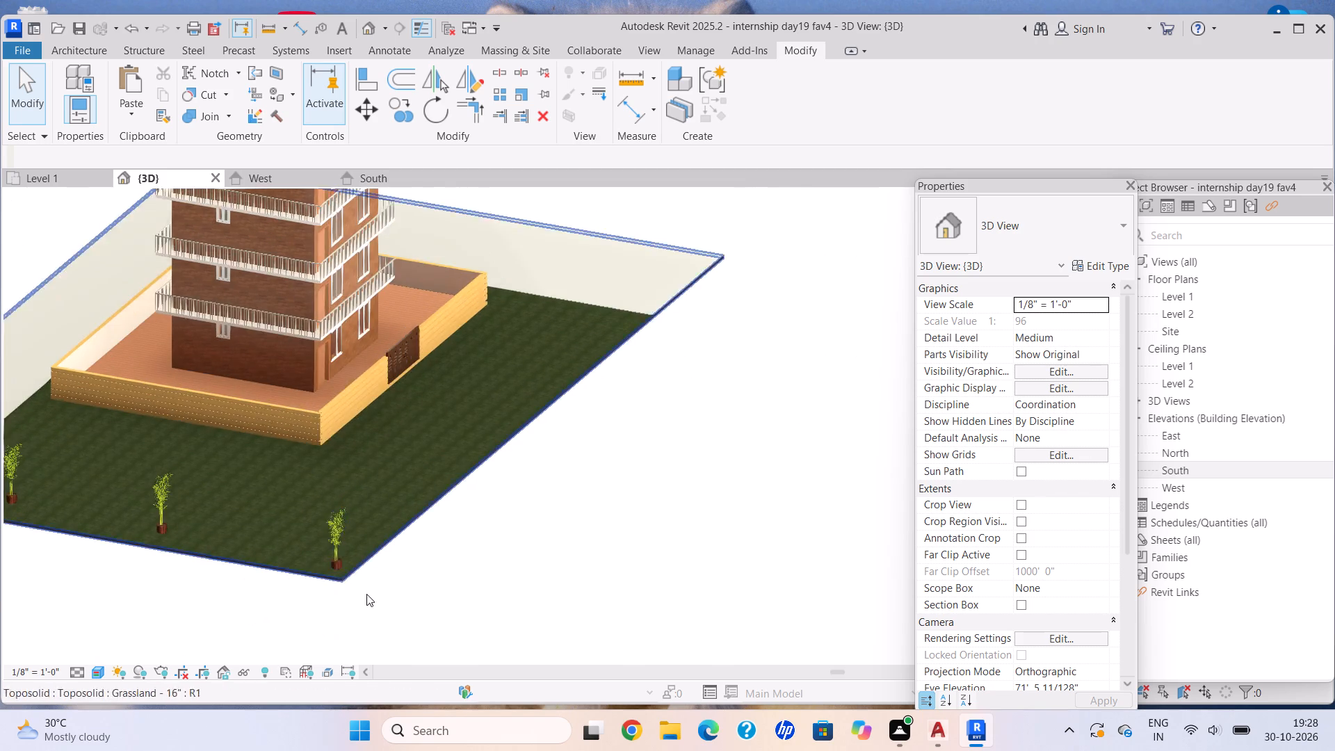
scroll(366, 594, "up", 2)
Copy the corner Bamboo_plant_16776 with Multiple enabled, placing four copies in a row along the lawn's outer edge on the gate side.
left_click(322, 481)
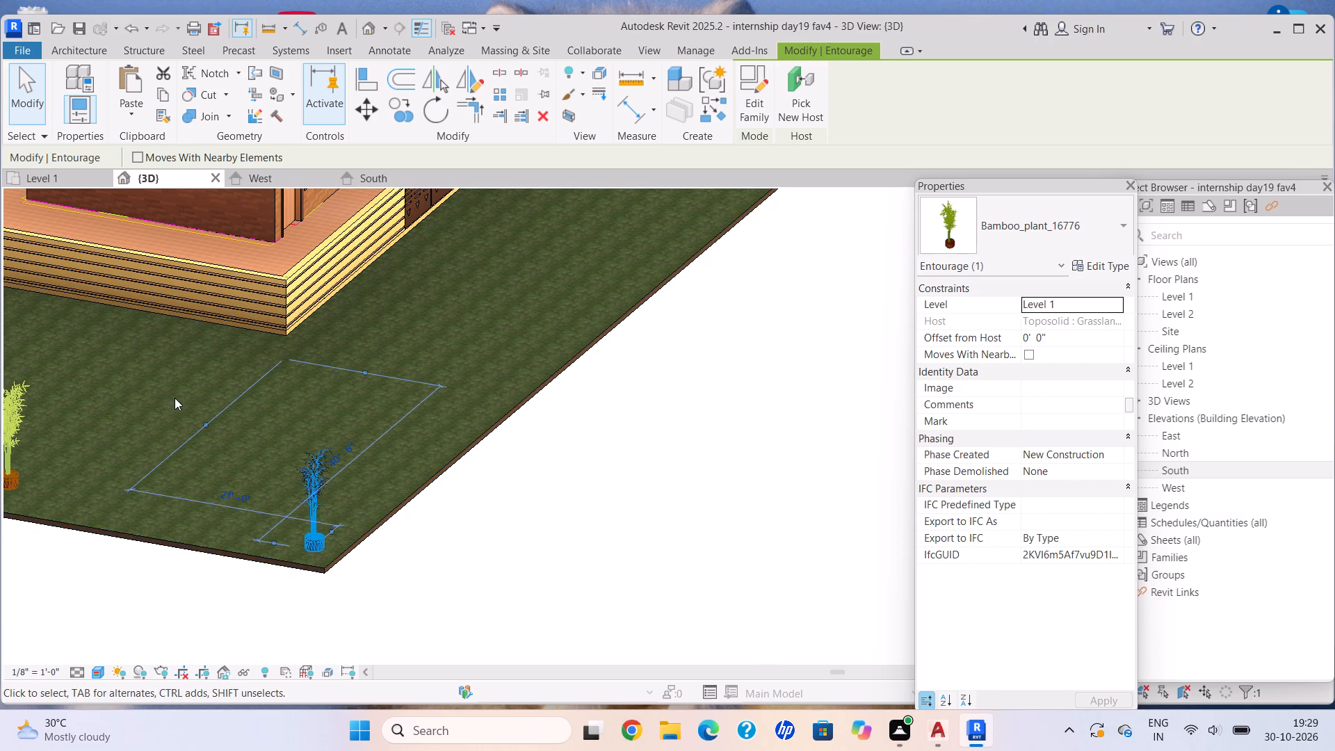
scroll(175, 399, "down", 6)
middle_click_drag(184, 428, 280, 471)
scroll(79, 430, "up", 6)
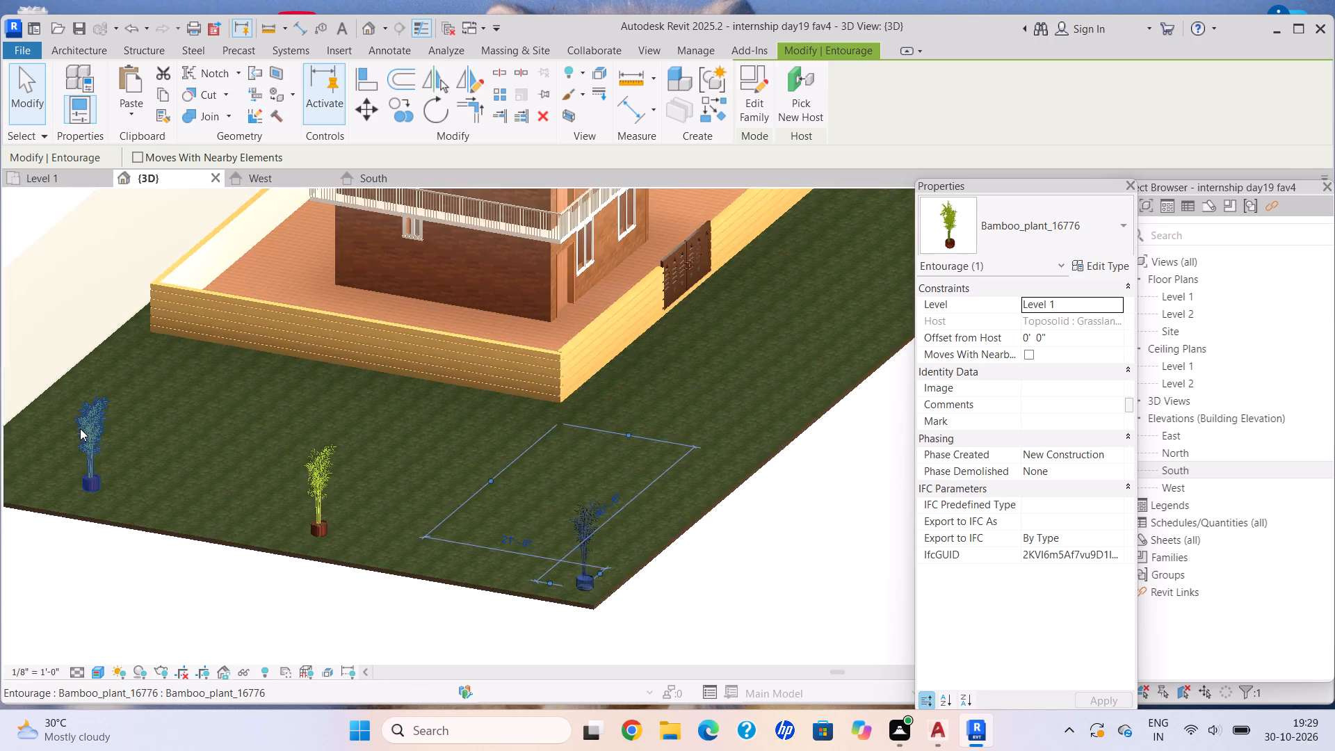
scroll(264, 494, "down", 3)
middle_click_drag(265, 494, 228, 483)
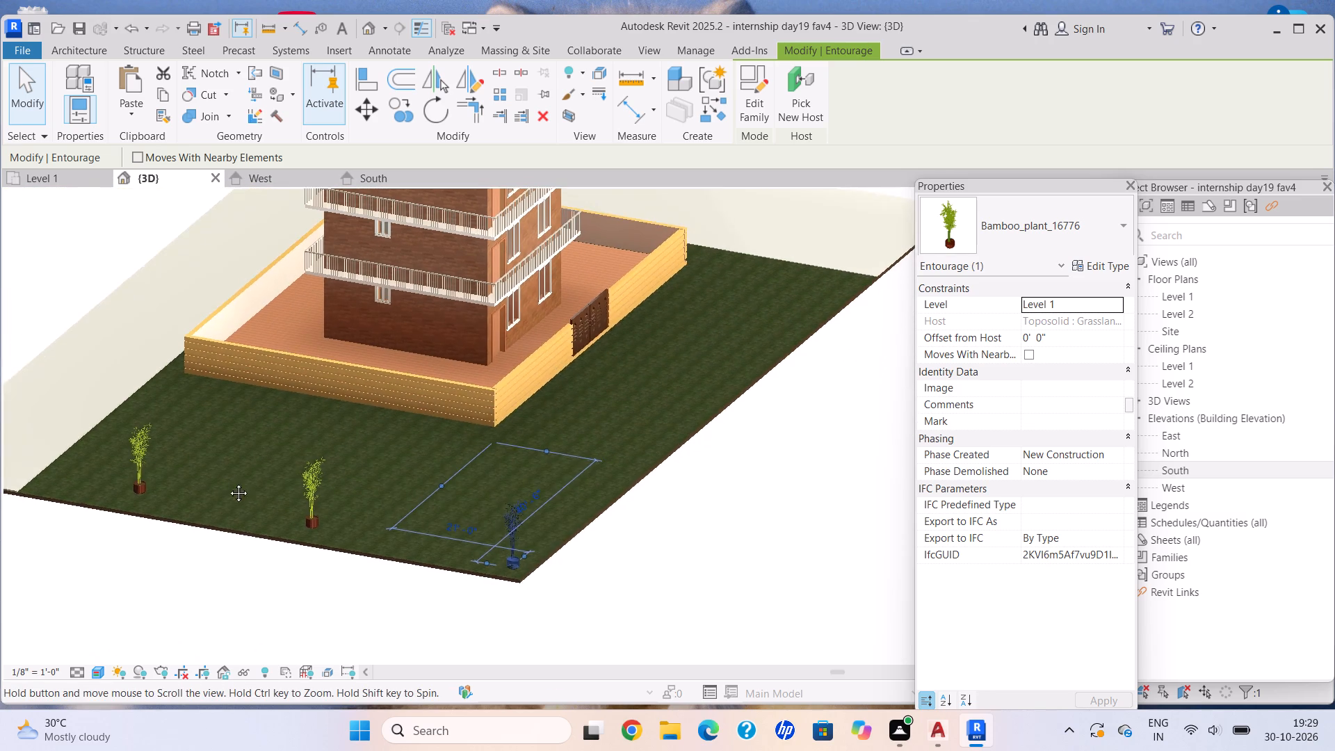
middle_click_drag(228, 483, 146, 483)
scroll(252, 474, "up", 1)
middle_click_drag(154, 482, 170, 512)
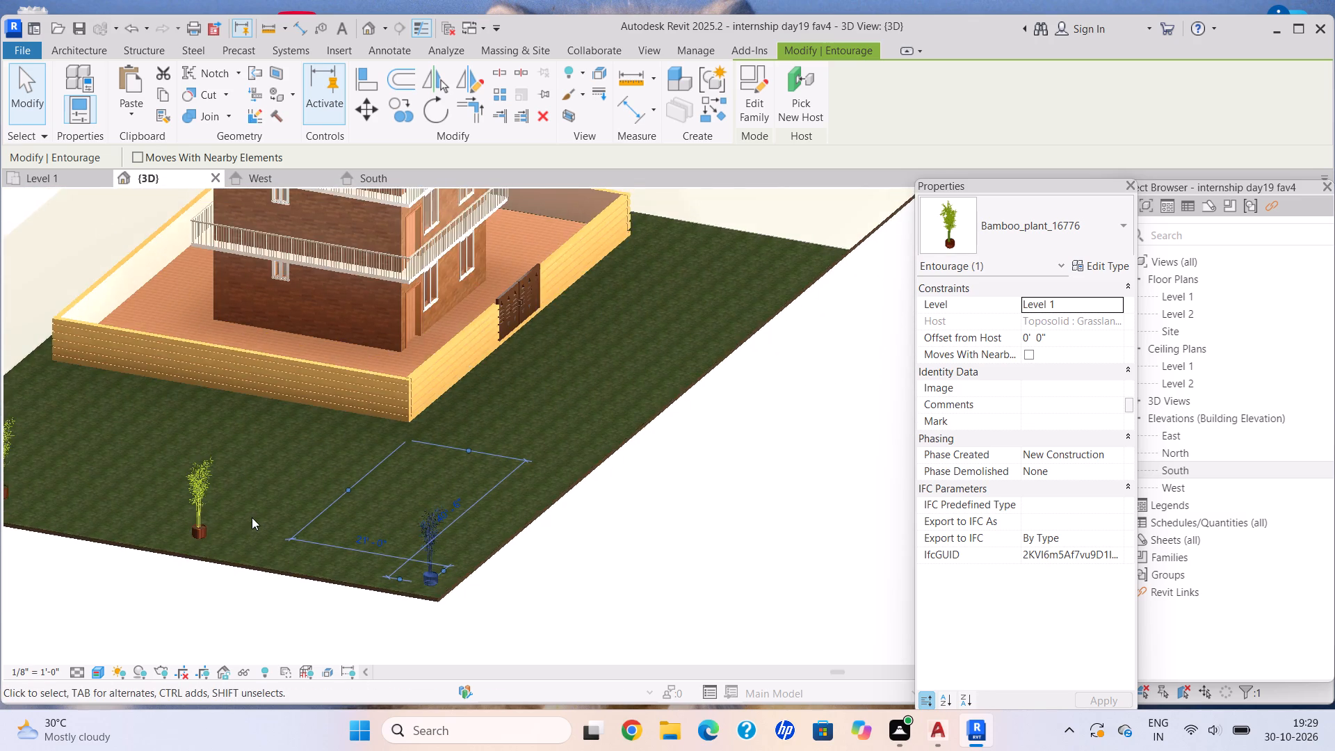
scroll(207, 515, "up", 2)
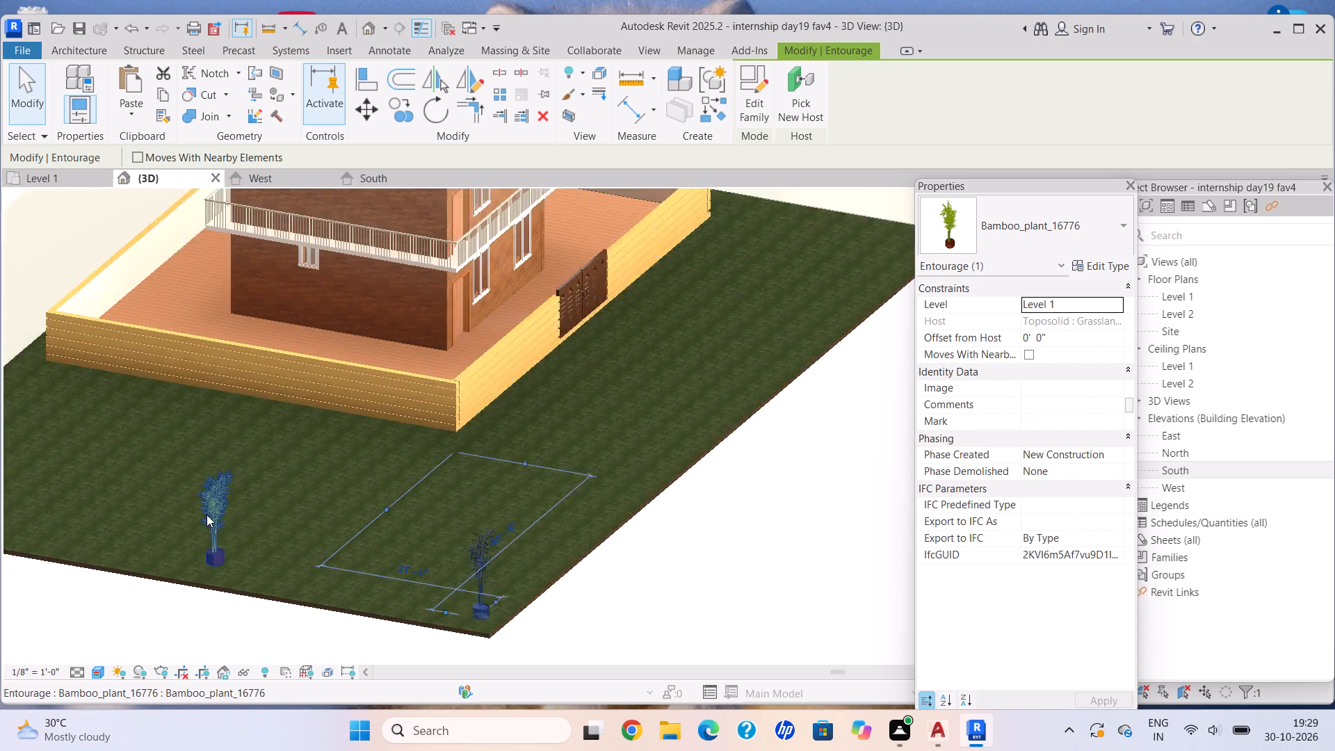
middle_click_drag(467, 387, 375, 357)
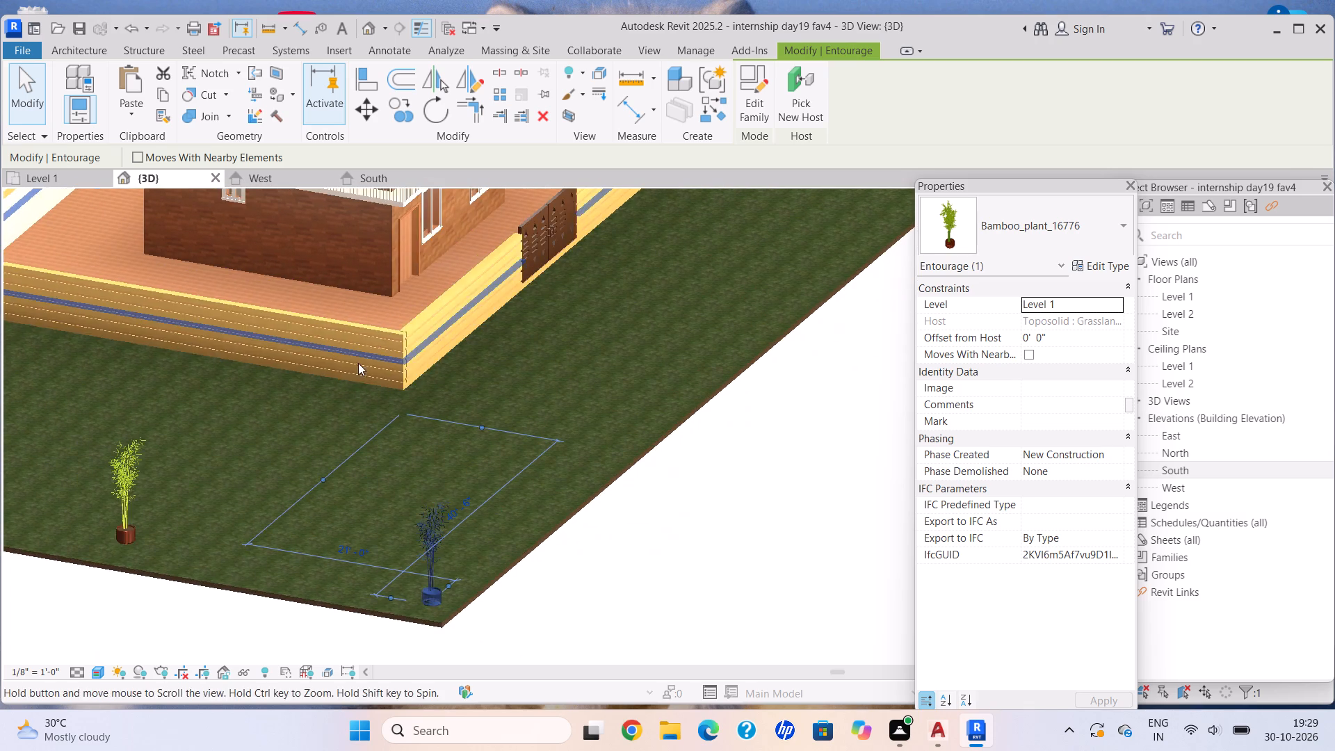
middle_click_drag(329, 396, 375, 376)
scroll(396, 370, "up", 1)
scroll(499, 587, "up", 6)
scroll(426, 525, "down", 3)
middle_click_drag(426, 524, 426, 525)
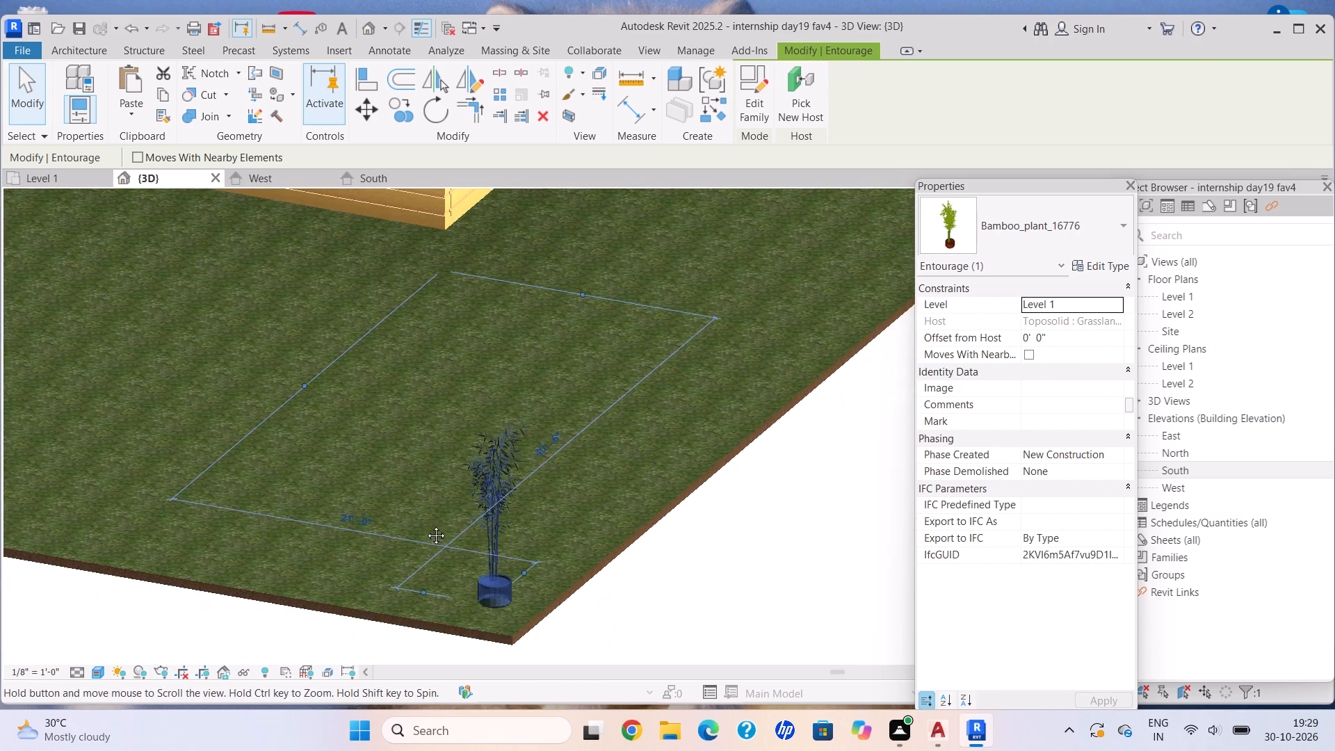
middle_click_drag(426, 525, 377, 556)
scroll(536, 381, "down", 1)
middle_click_drag(519, 394, 469, 429)
scroll(459, 435, "up", 1)
scroll(457, 436, "down", 2)
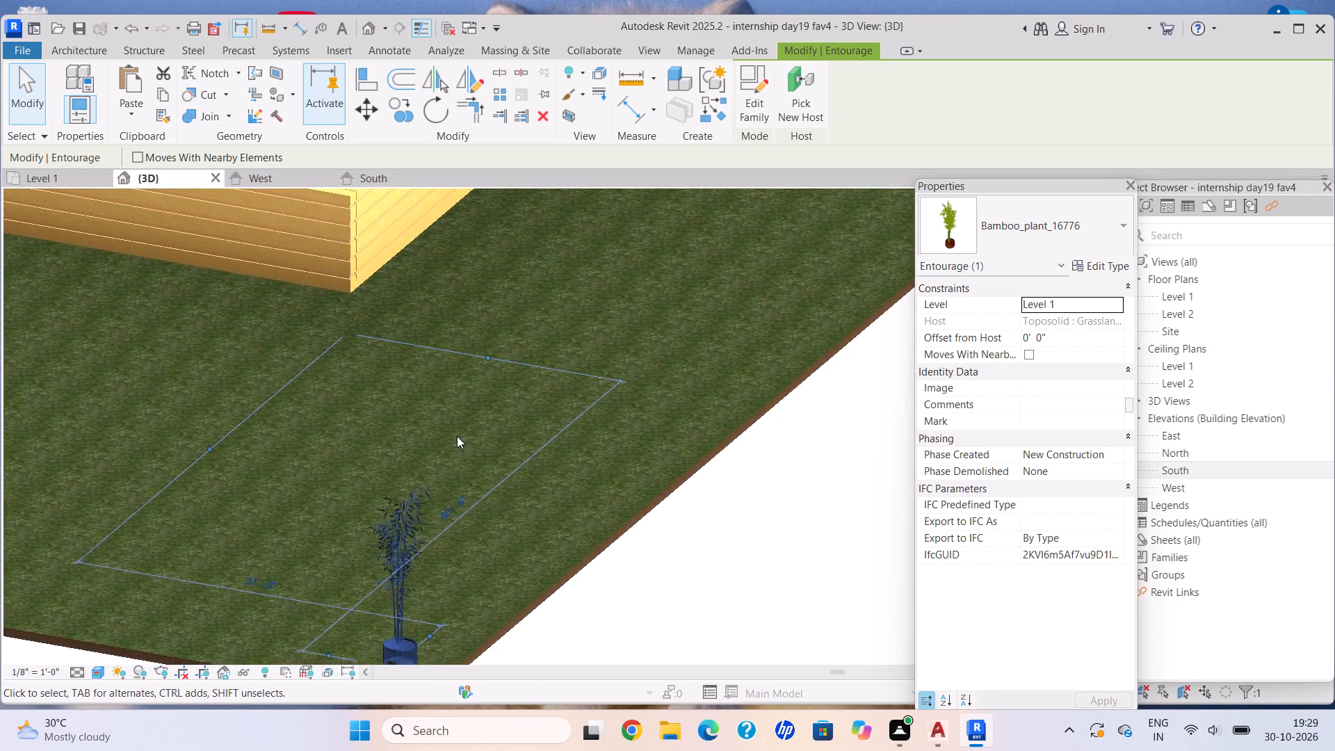
scroll(457, 436, "down", 2)
middle_click_drag(456, 437, 493, 434)
scroll(493, 434, "down", 1)
middle_click_drag(493, 433, 499, 439)
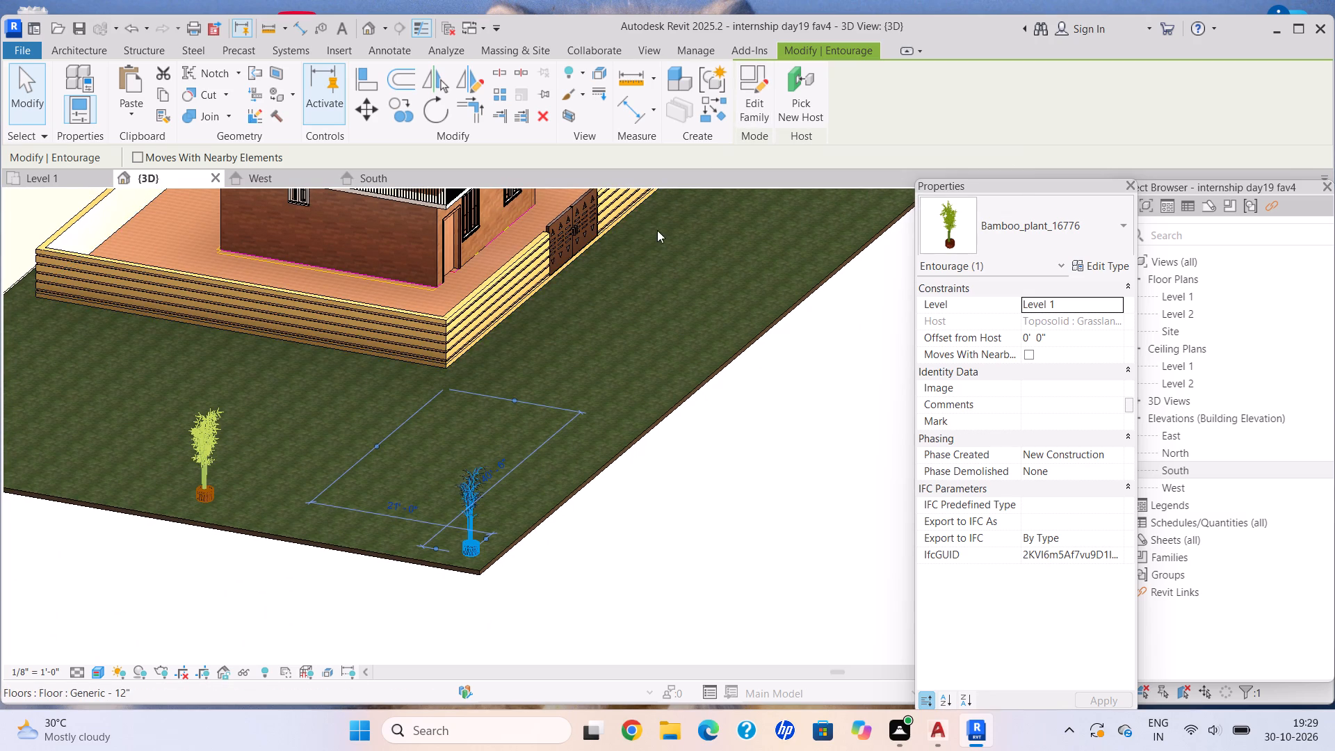
left_click(400, 108)
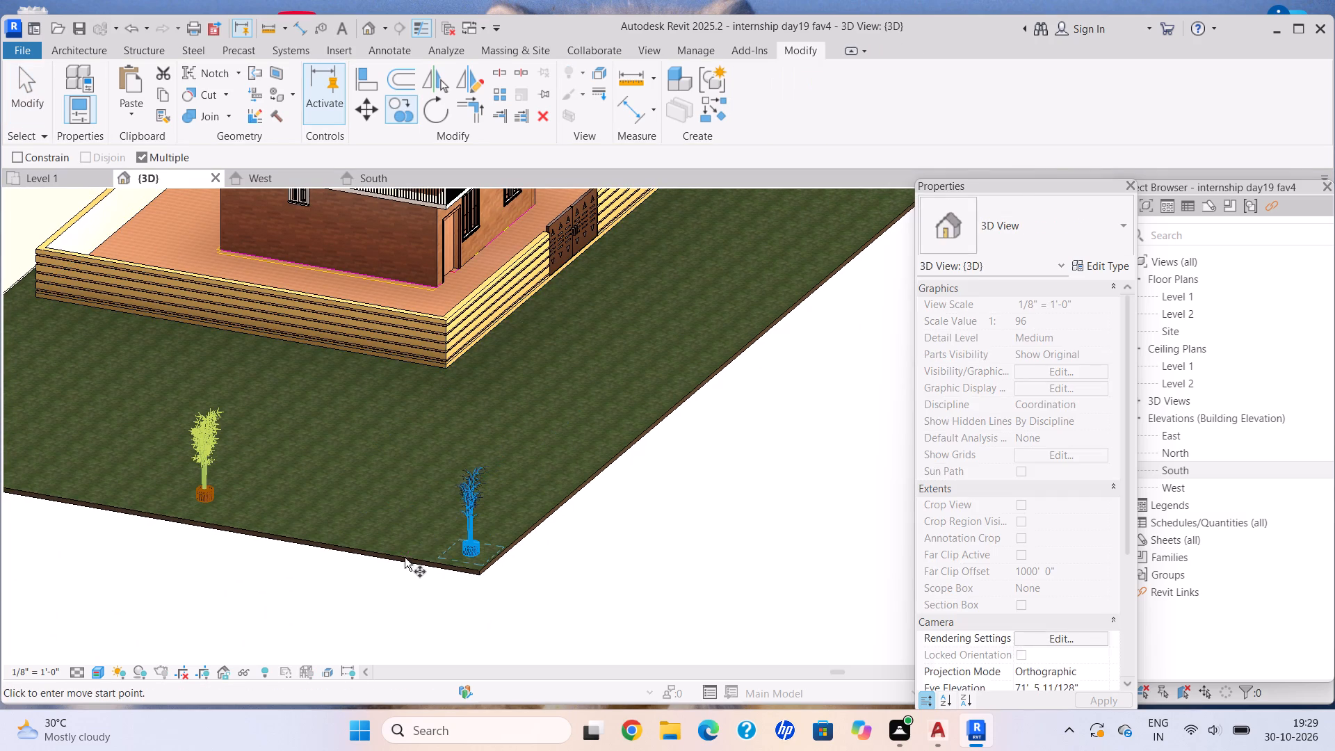
left_click(474, 551)
left_click(596, 438)
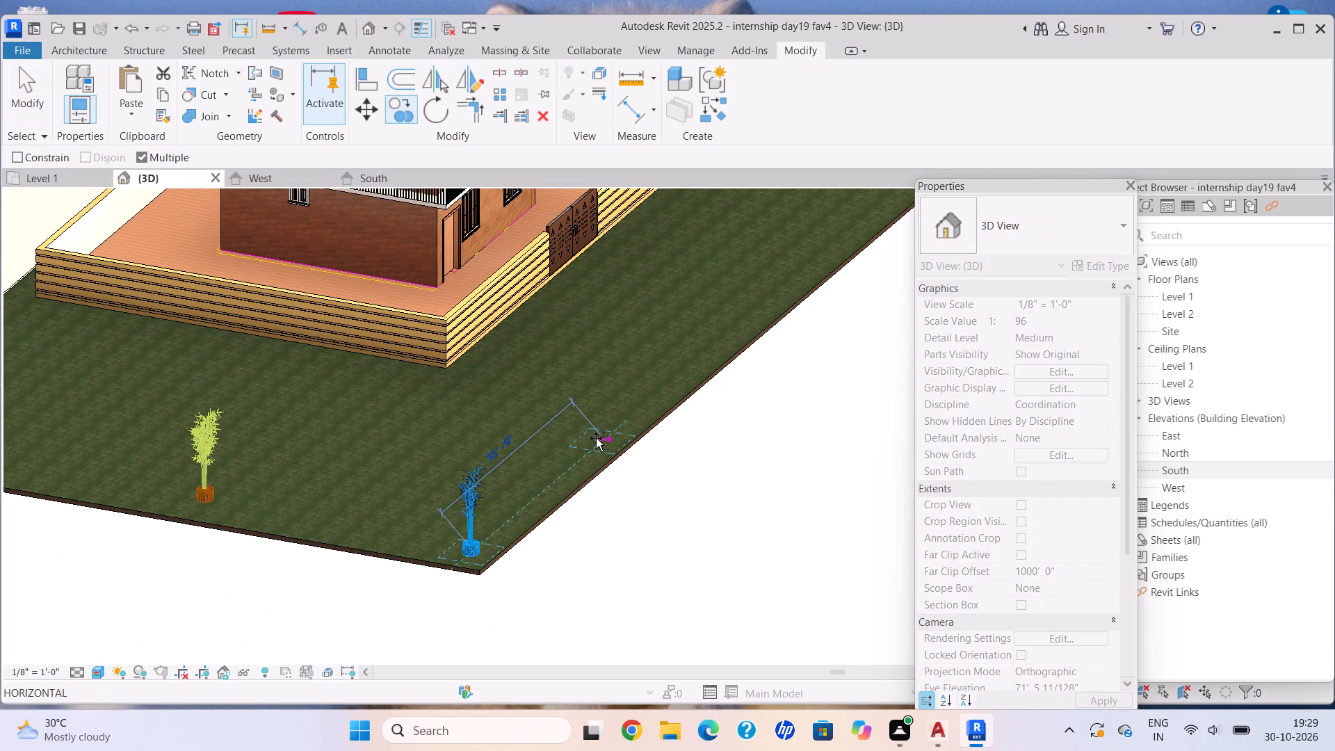
middle_click_drag(644, 372, 515, 471)
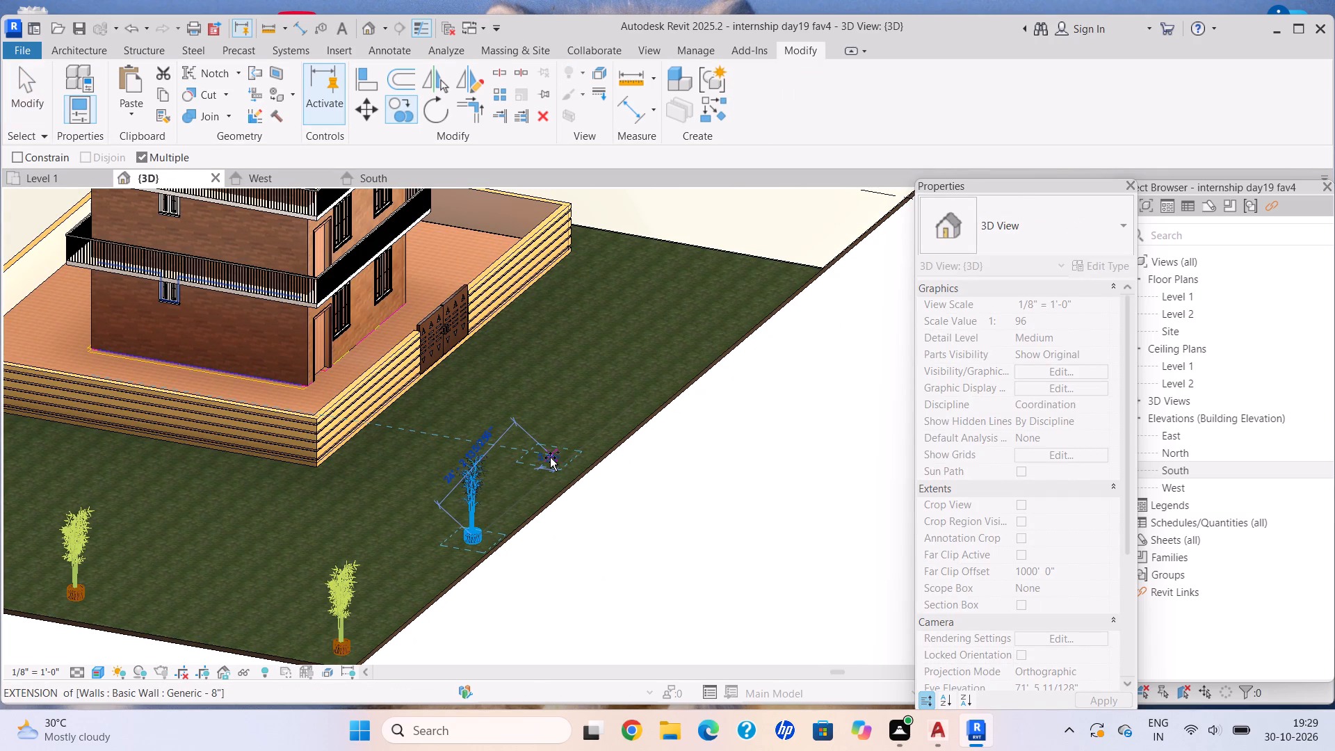
left_click(550, 458)
left_click(633, 377)
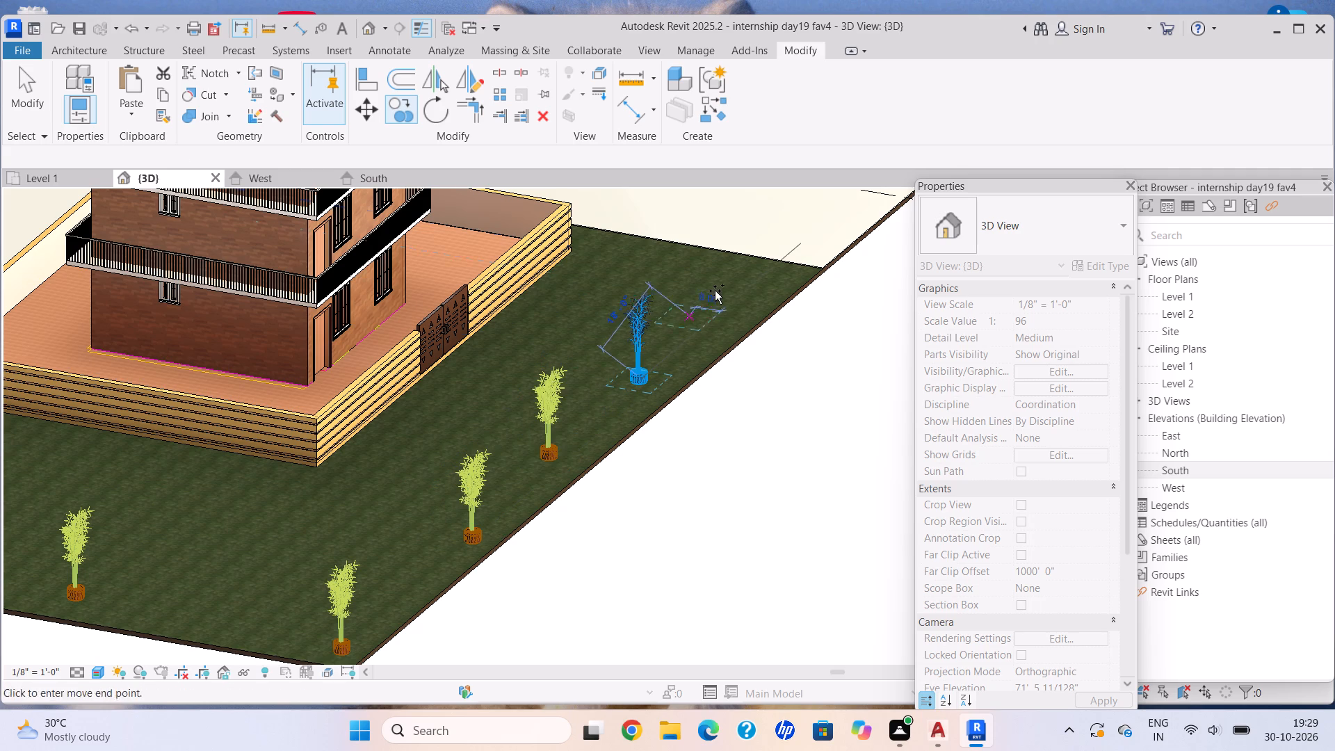
left_click(736, 275)
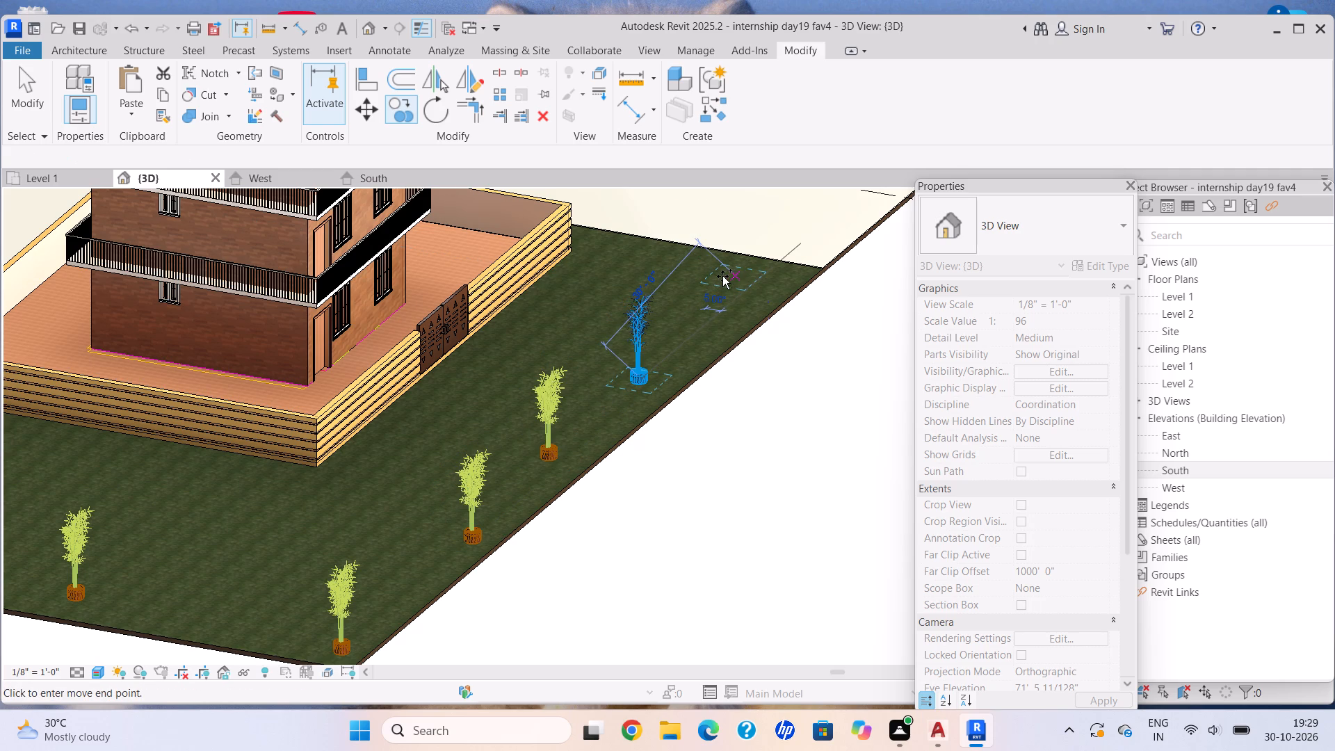
Place three more bamboo plant copies in an inner row between the boundary wall and the existing outer plants, ending near the wall's corner.
scroll(294, 409, "down", 3)
middle_click_drag(303, 414, 455, 459)
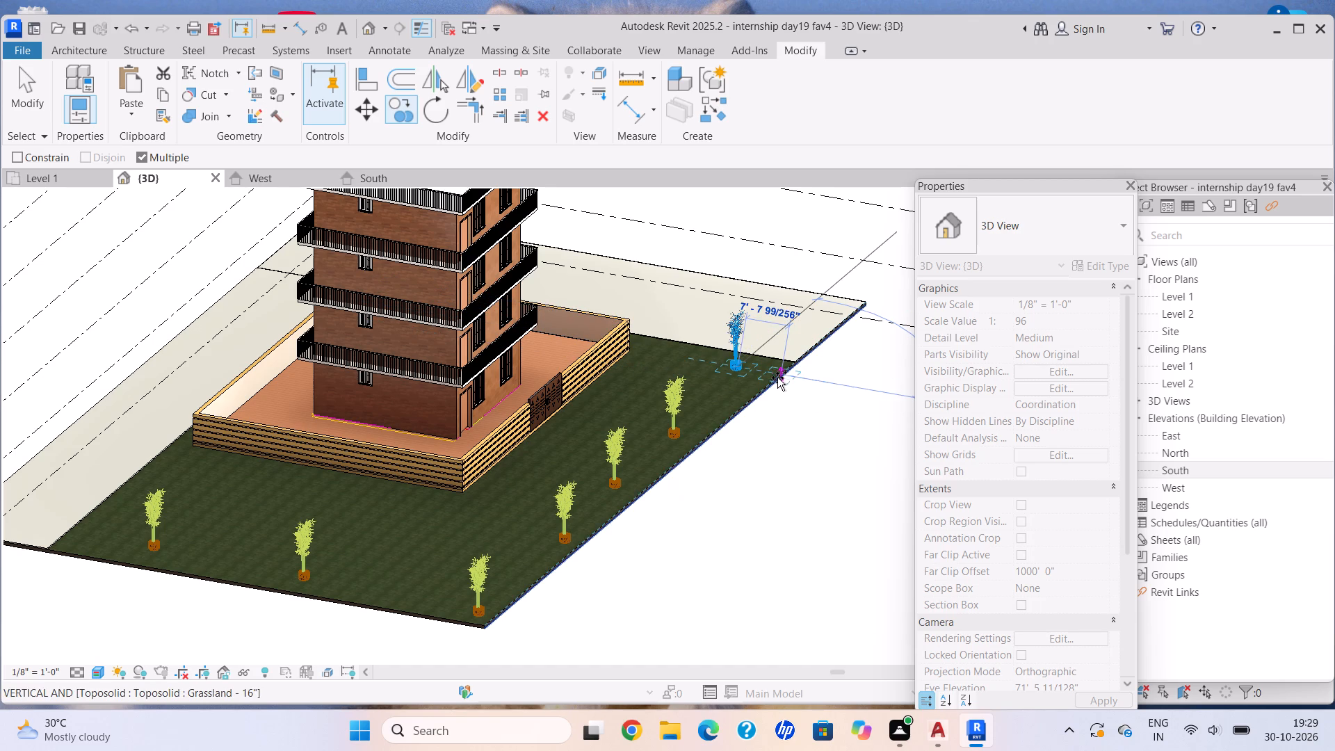
scroll(795, 394, "down", 2)
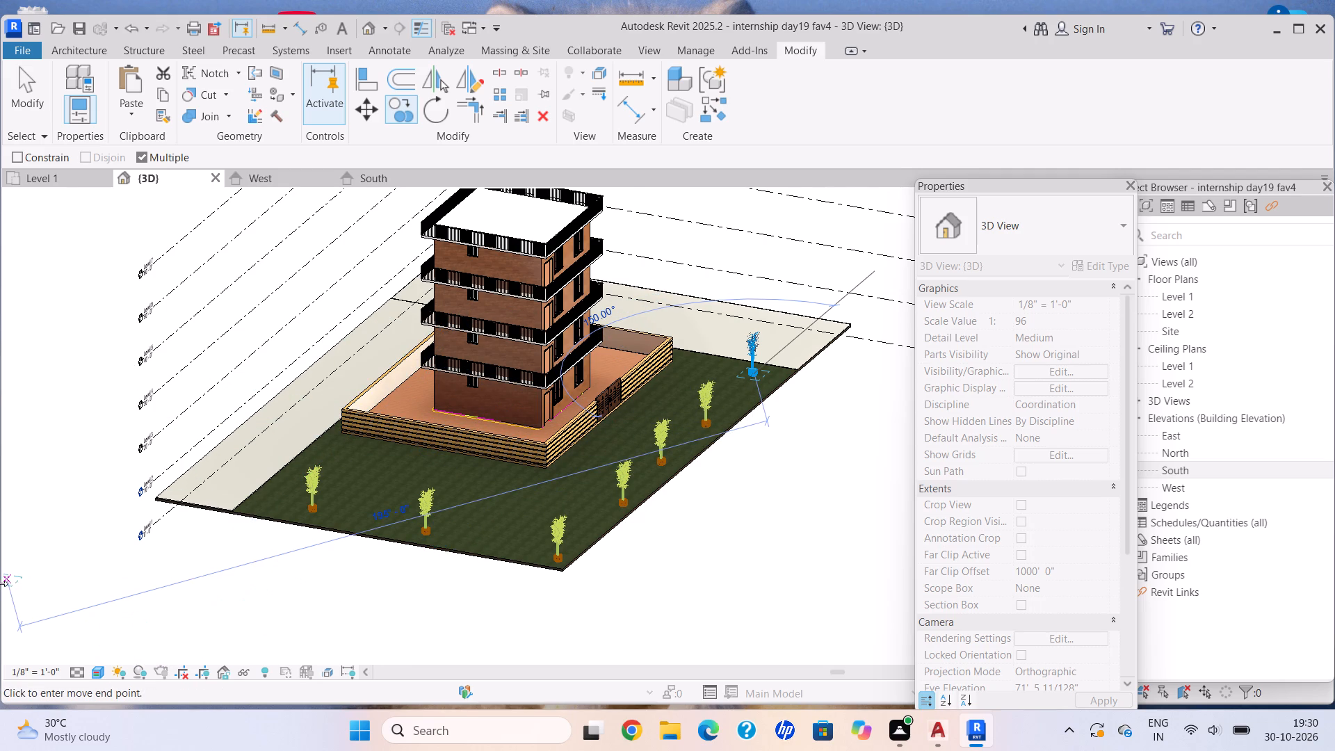
scroll(0, 562, "up", 3)
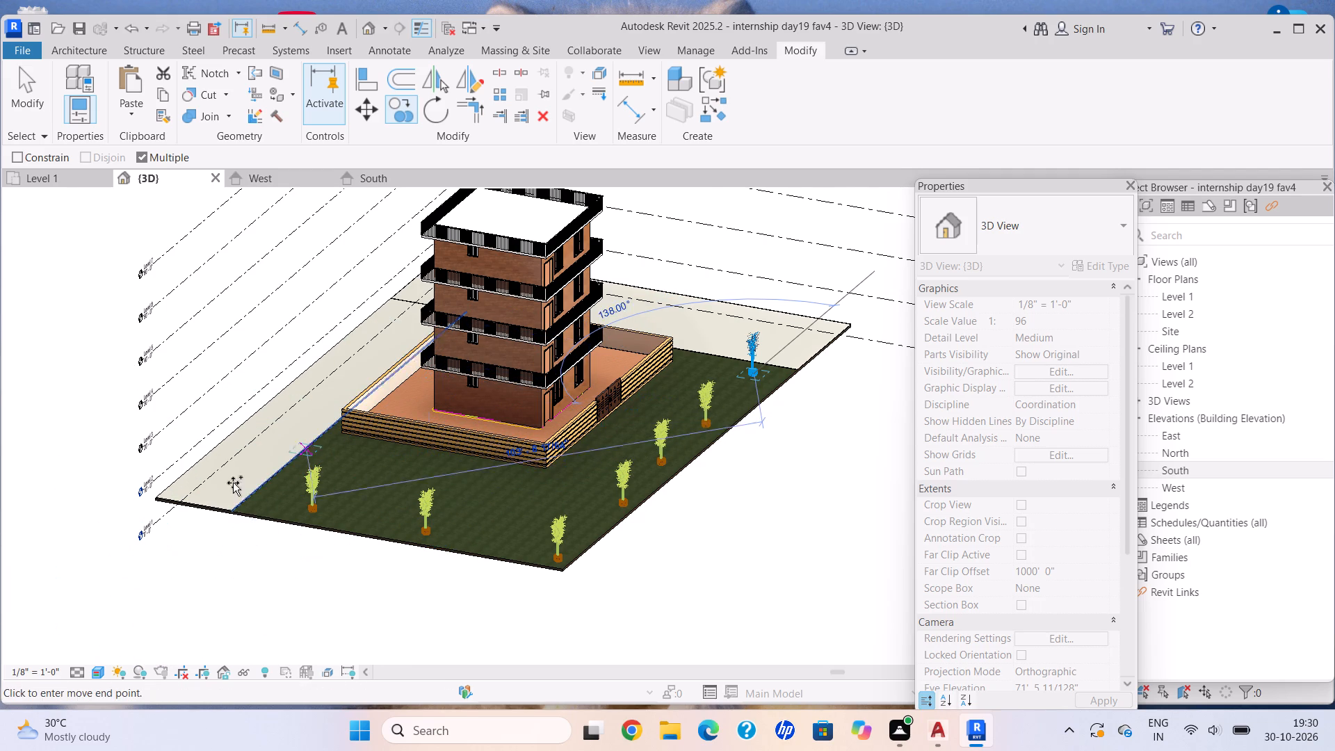
scroll(341, 453, "up", 5)
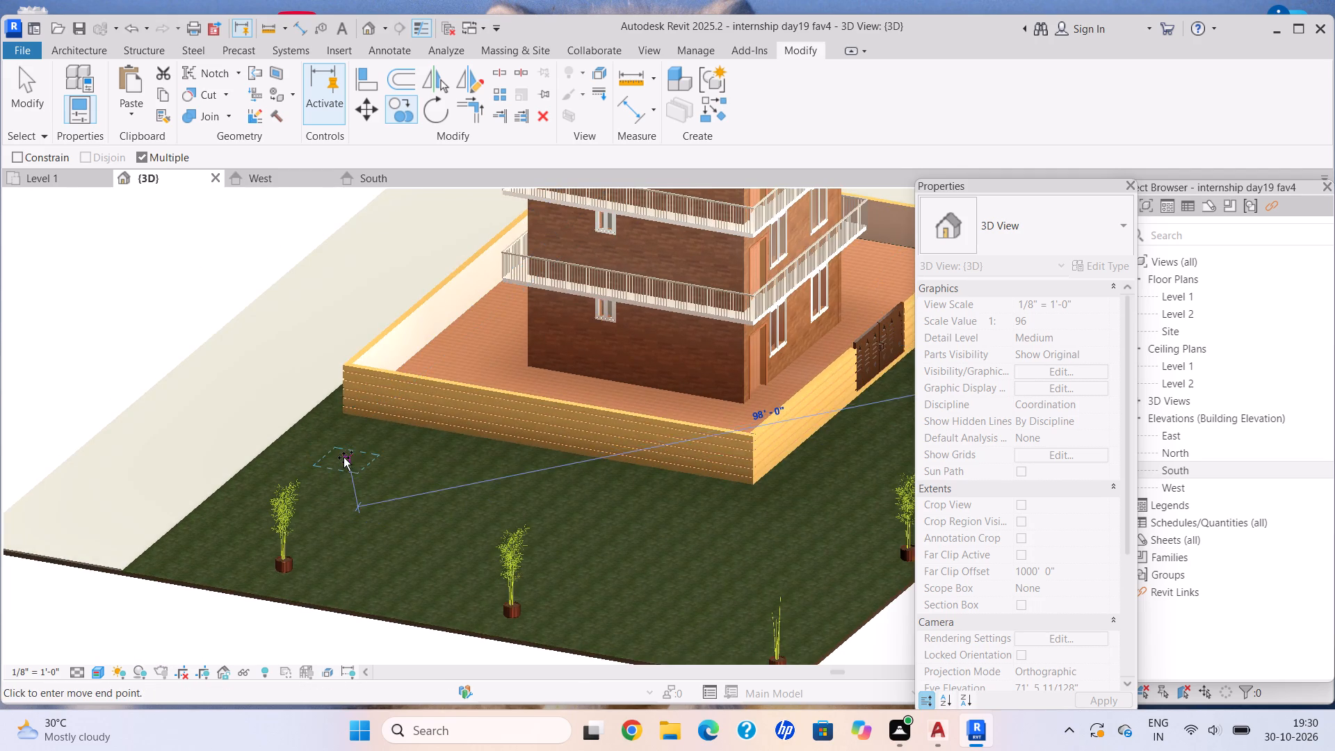
left_click(340, 455)
middle_click_drag(590, 505, 454, 464)
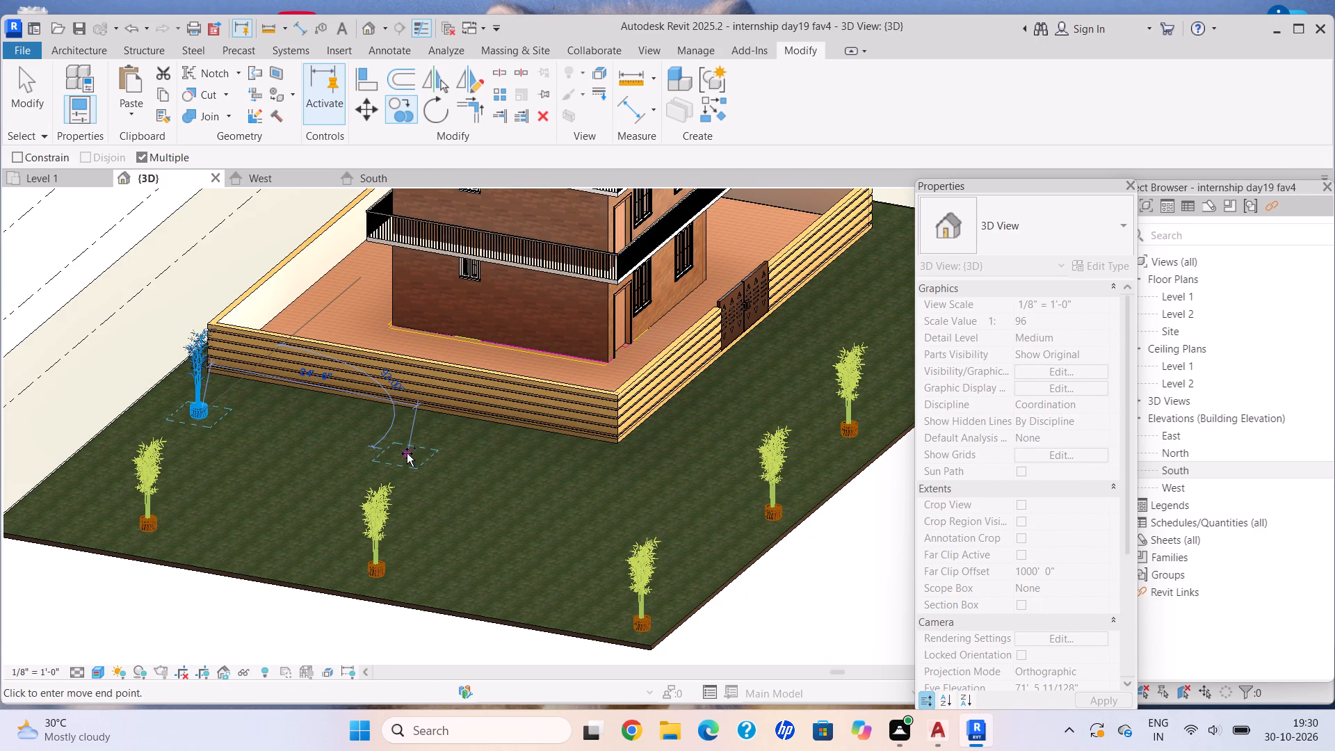
left_click(407, 453)
scroll(496, 470, "down", 1)
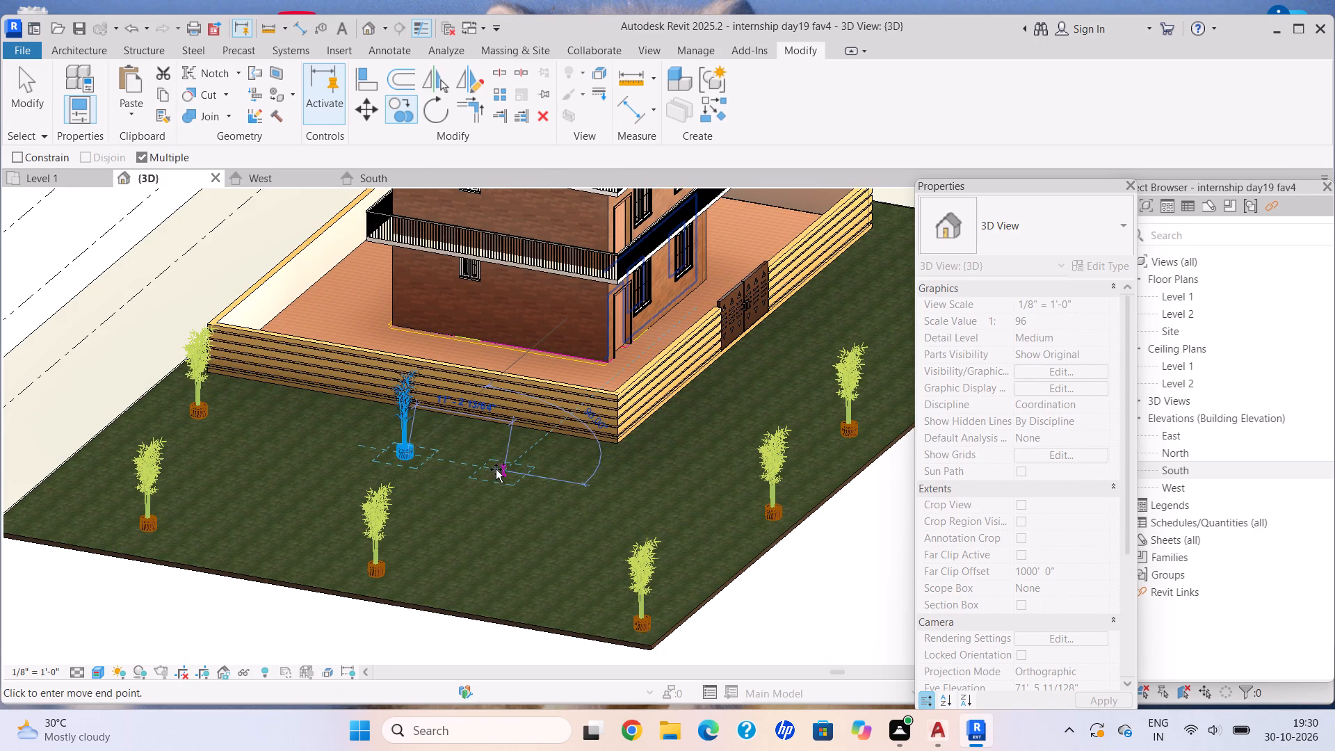
middle_click_drag(496, 469, 362, 455)
scroll(348, 455, "down", 1)
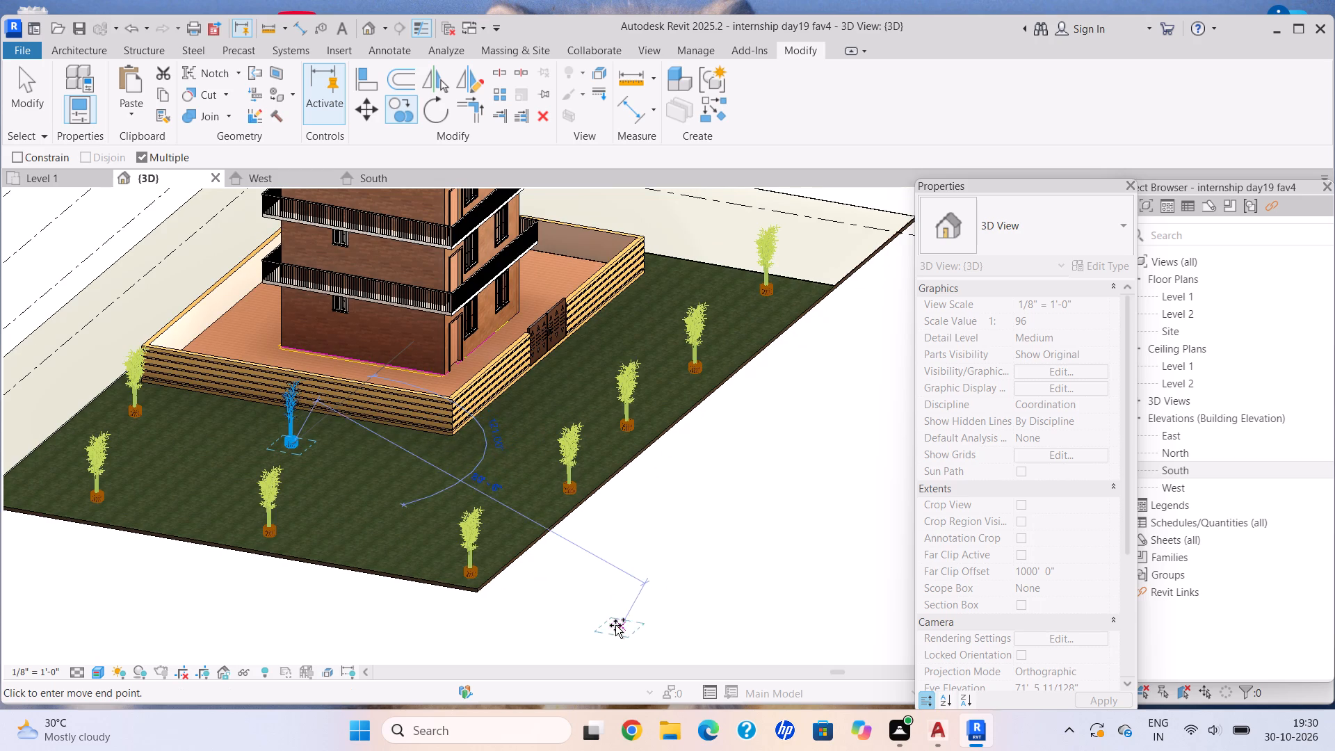
scroll(460, 476, "up", 2)
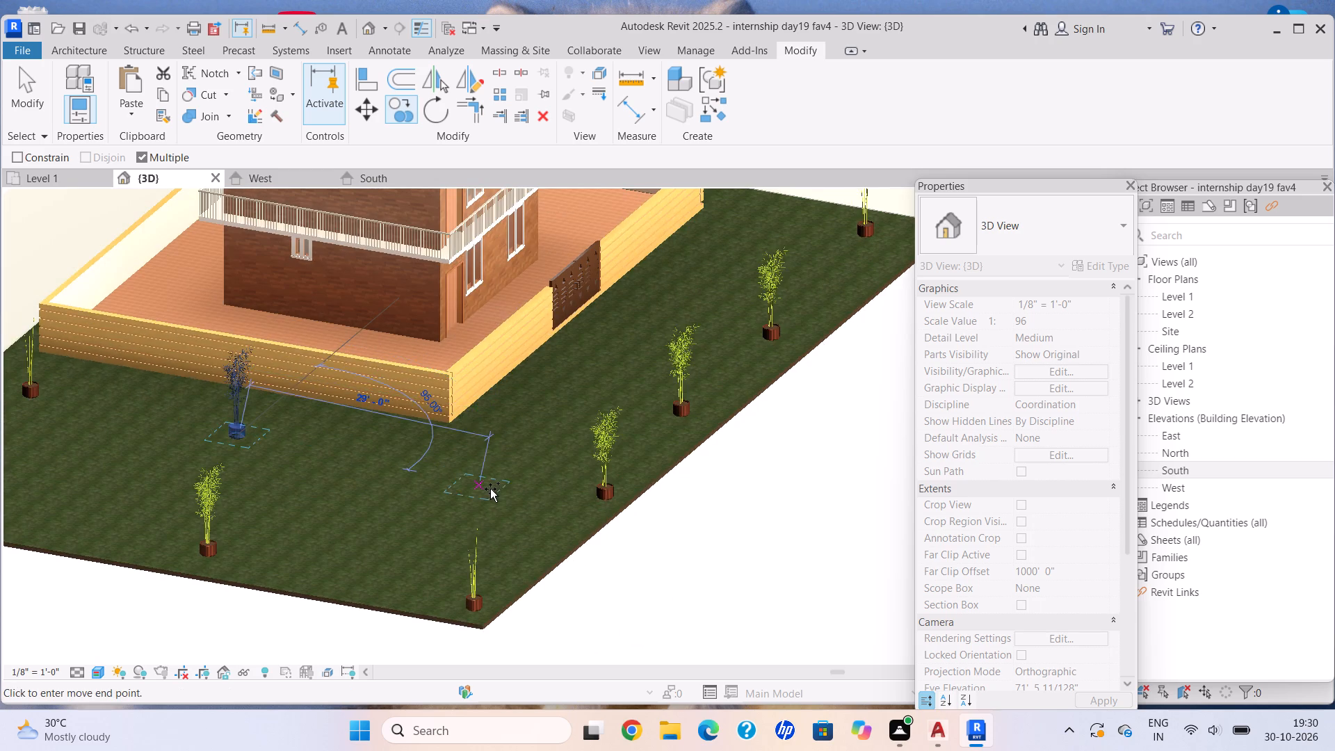
left_click(484, 470)
Add three more bamboo plant copies in an inner row along the gate side of the boundary wall, then end copying and deselect.
middle_click_drag(654, 367, 564, 494)
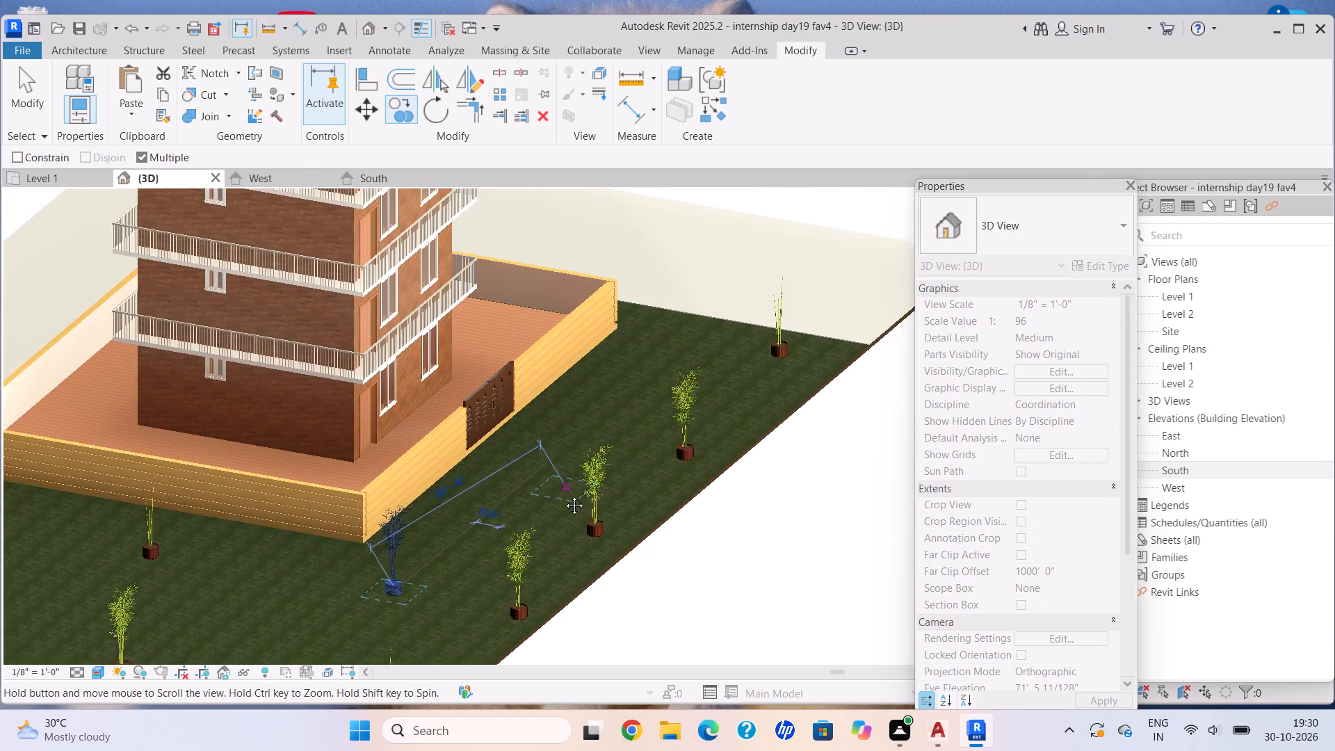
scroll(503, 515, "up", 3)
left_click(489, 512)
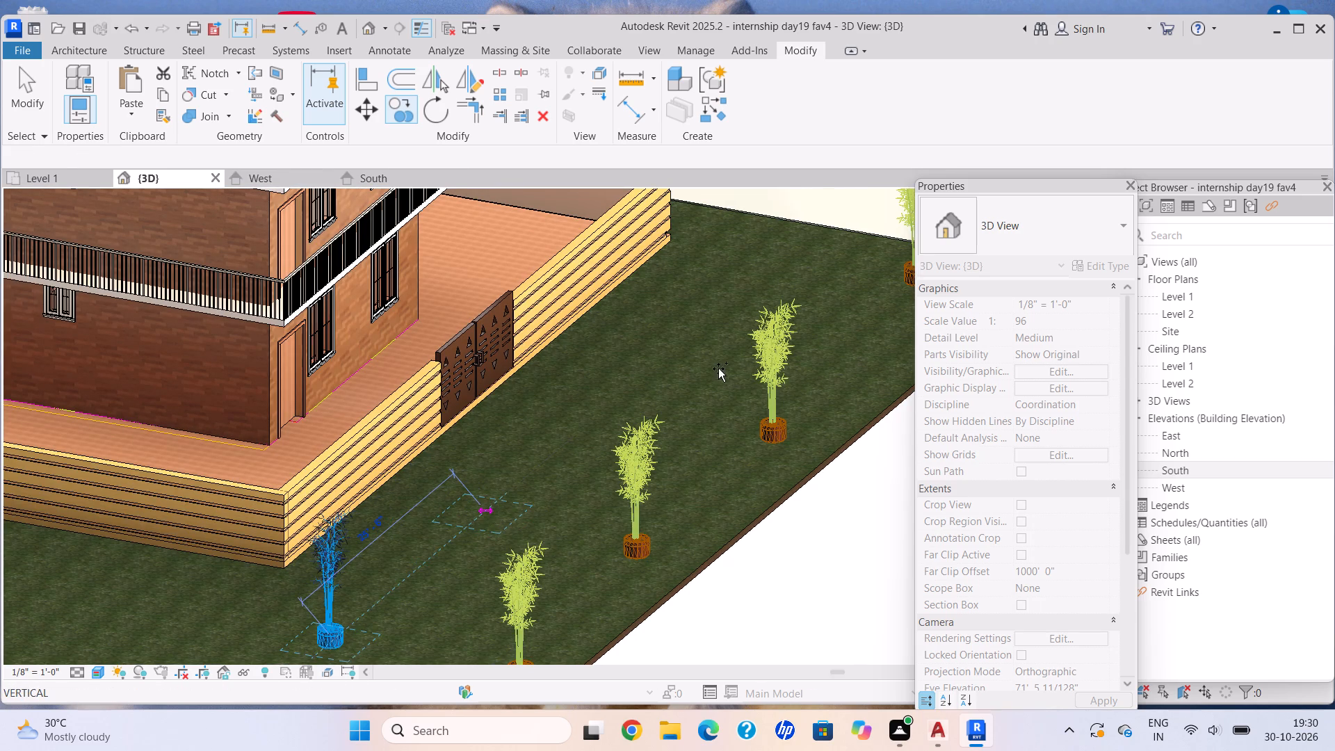
middle_click_drag(615, 395, 525, 514)
scroll(526, 512, "down", 1)
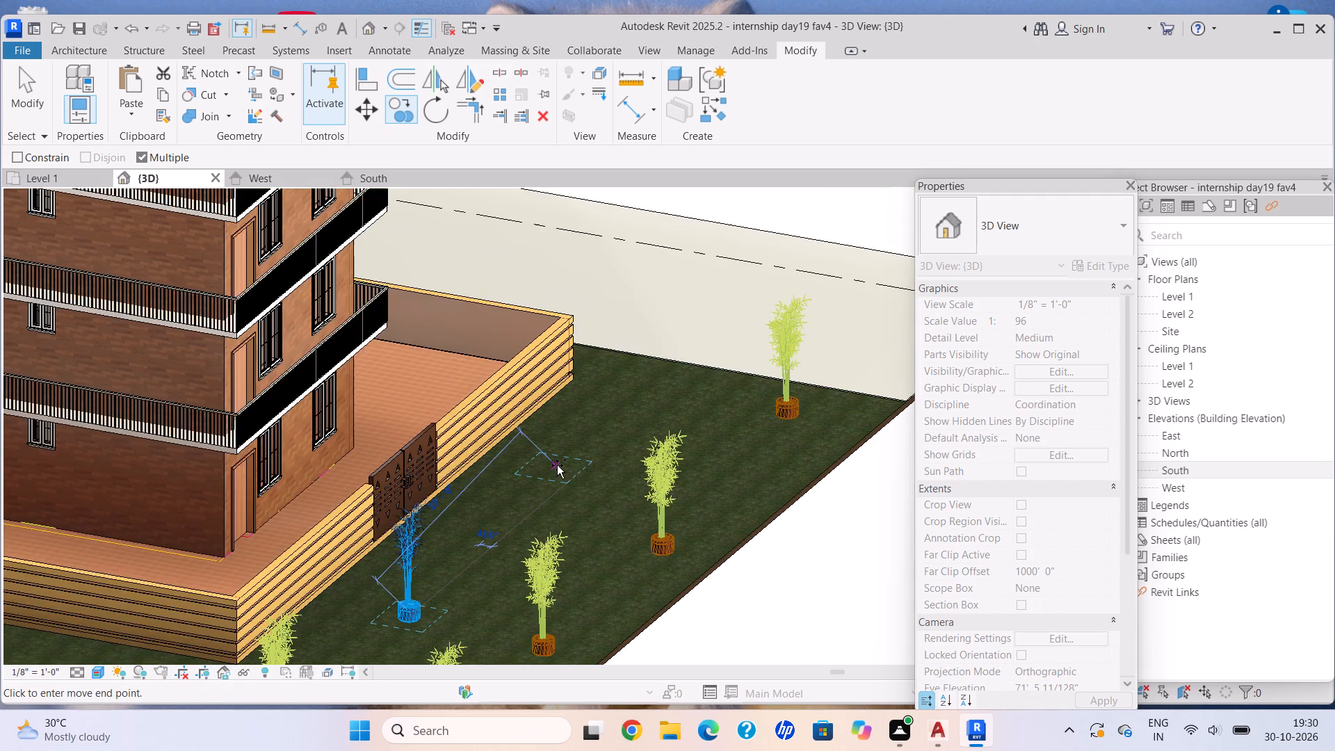
middle_click_drag(557, 465, 585, 423)
middle_click_drag(597, 413, 604, 409)
left_click(536, 465)
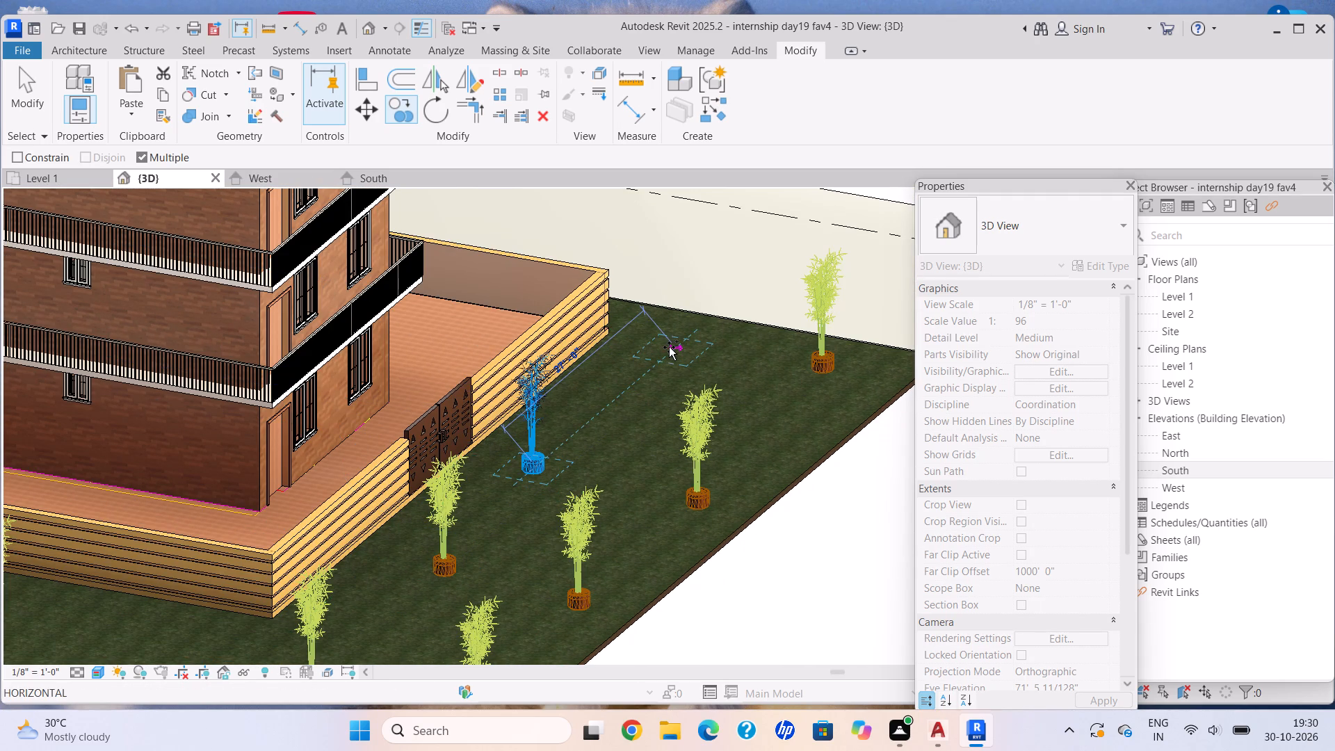
left_click(669, 347)
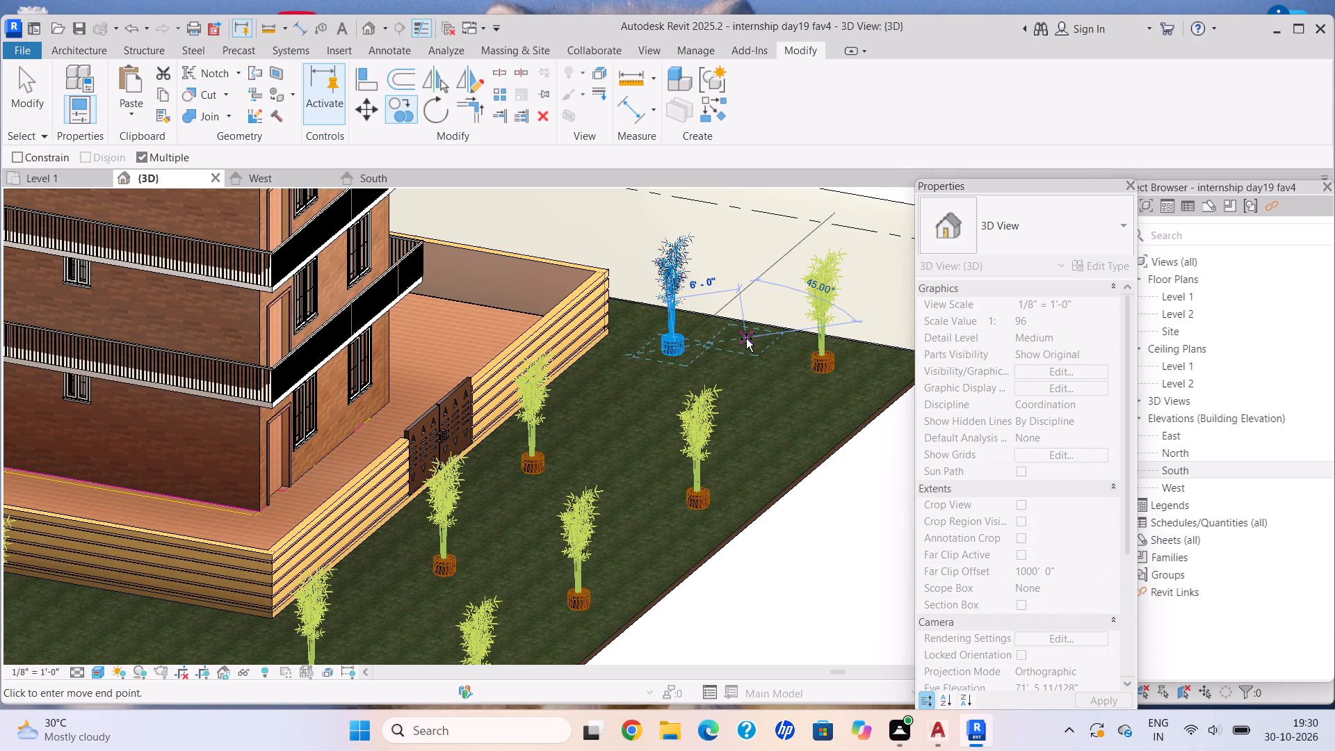
scroll(639, 489, "down", 2)
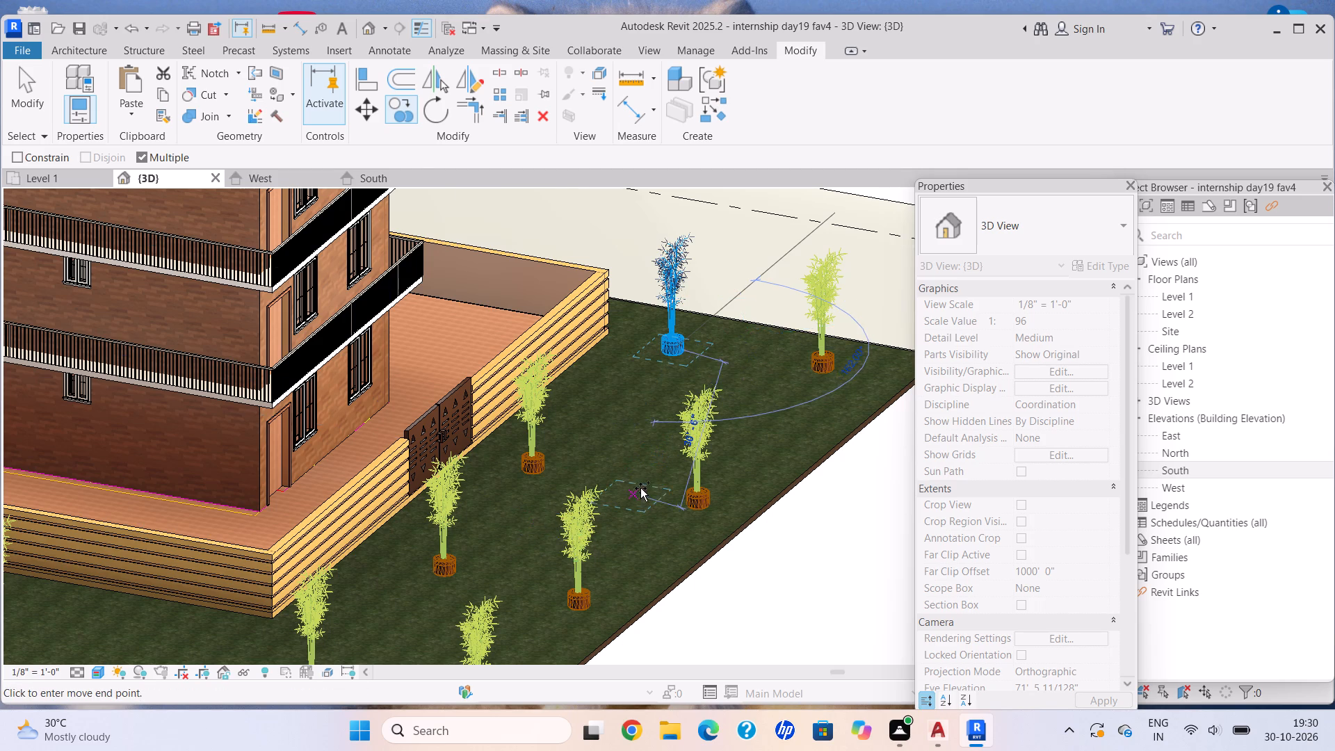
scroll(640, 488, "down", 2)
key("Escape")
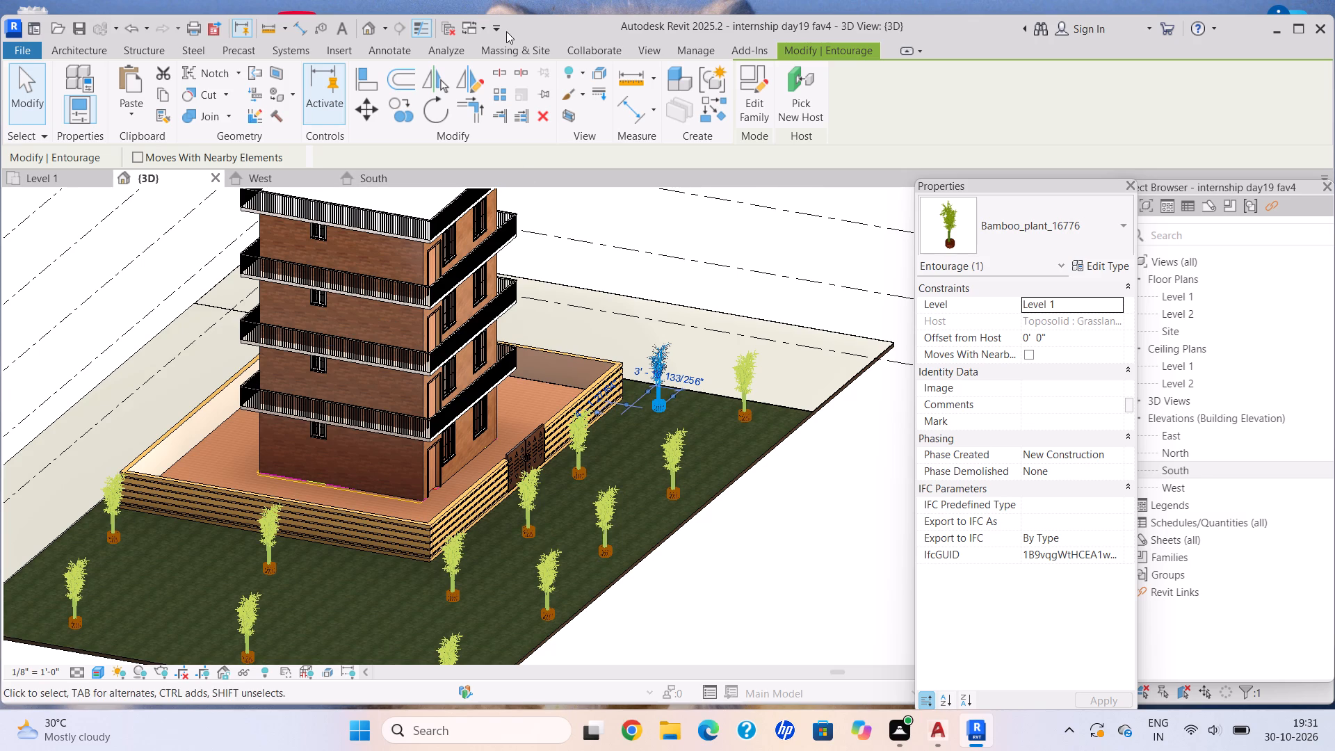
middle_click_drag(458, 379, 471, 393)
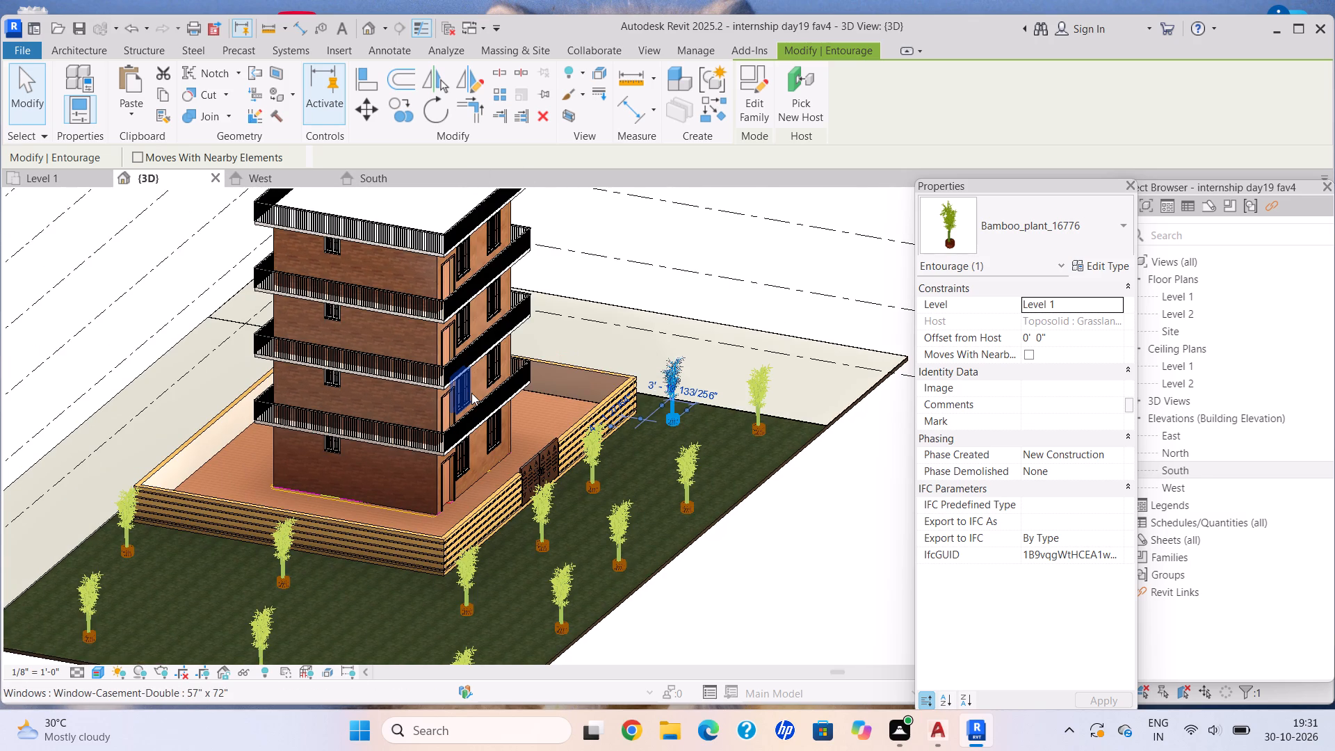
key("Escape")
key("Escape")
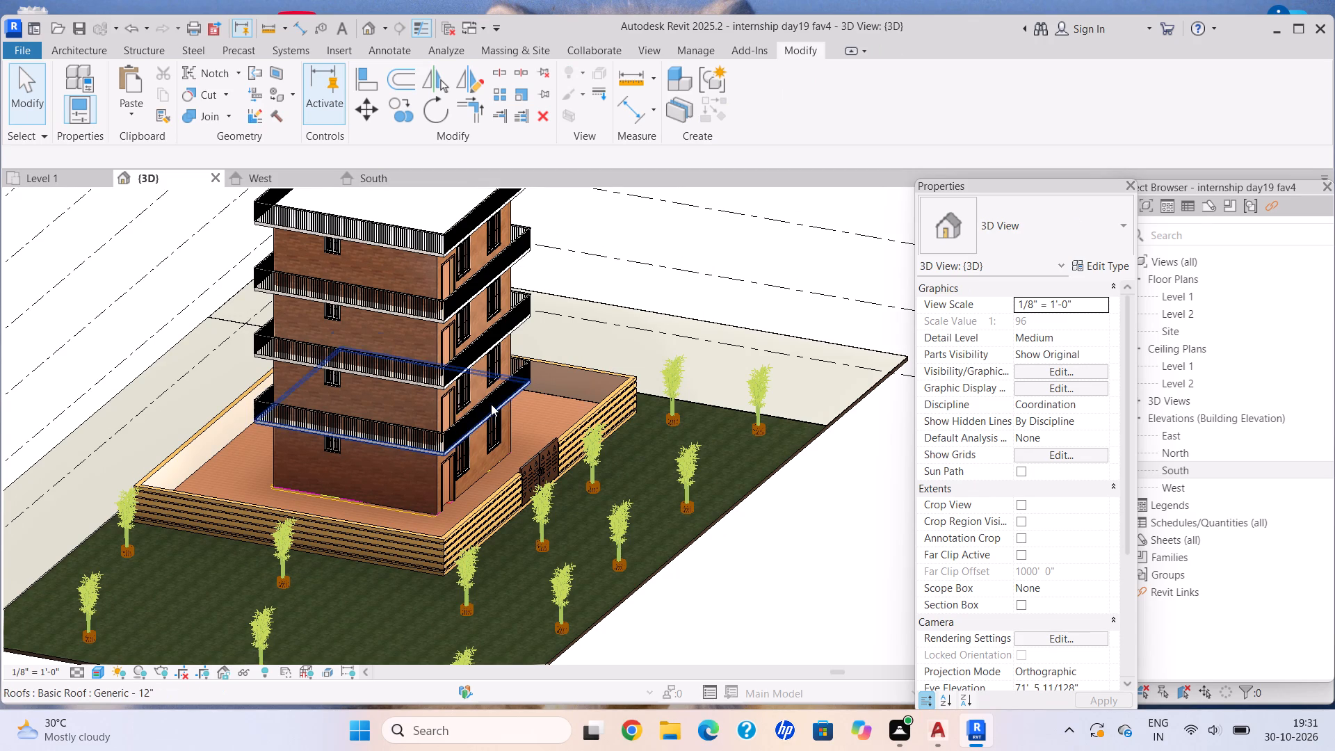
scroll(485, 402, "up", 1)
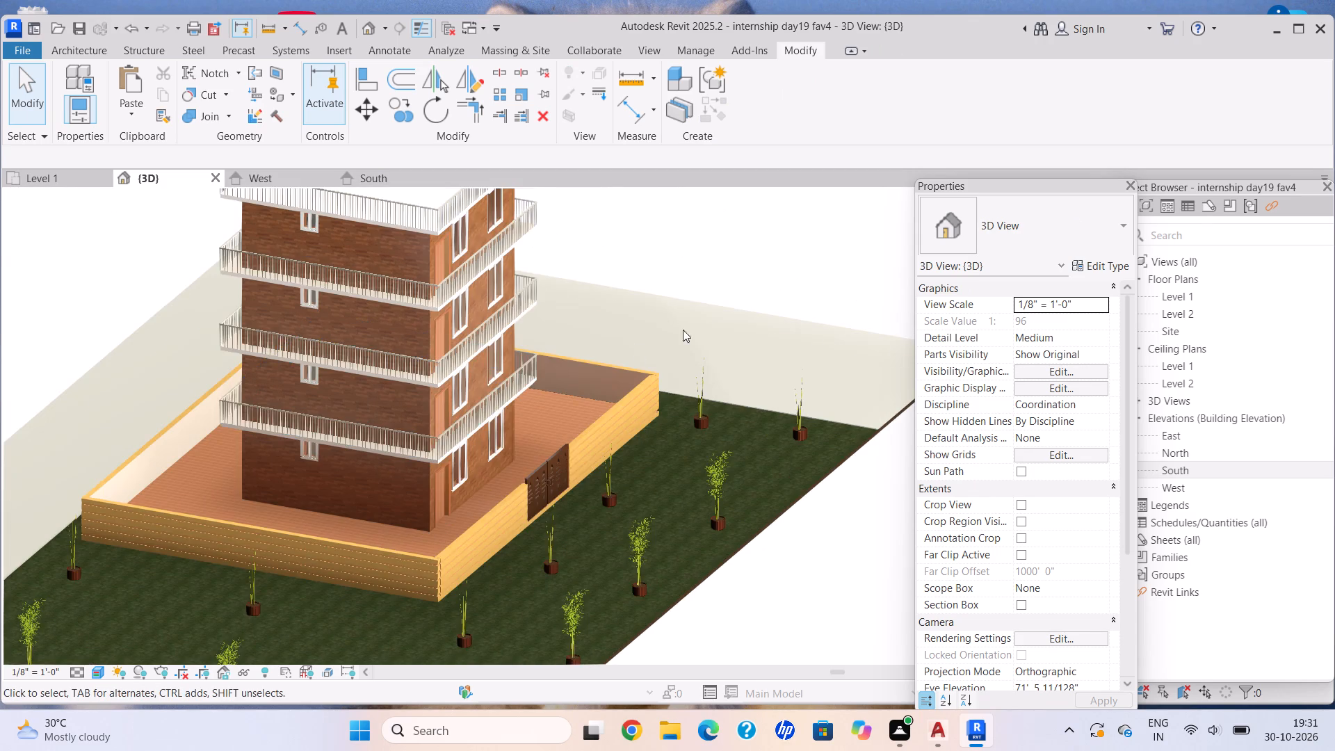
Delete the inner and outer bamboo plants at the far end of the gate-side lawn, beyond the gate.
scroll(710, 419, "up", 4)
left_click(706, 361)
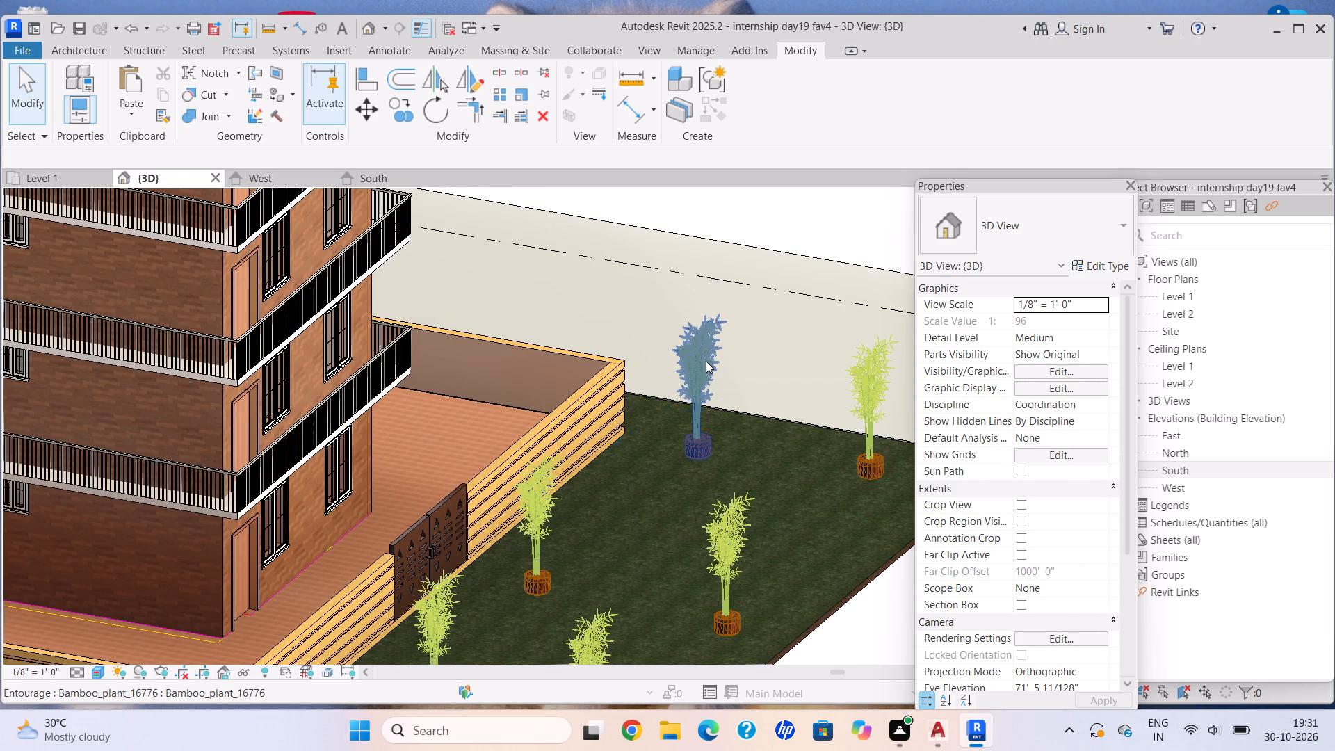
key("Delete")
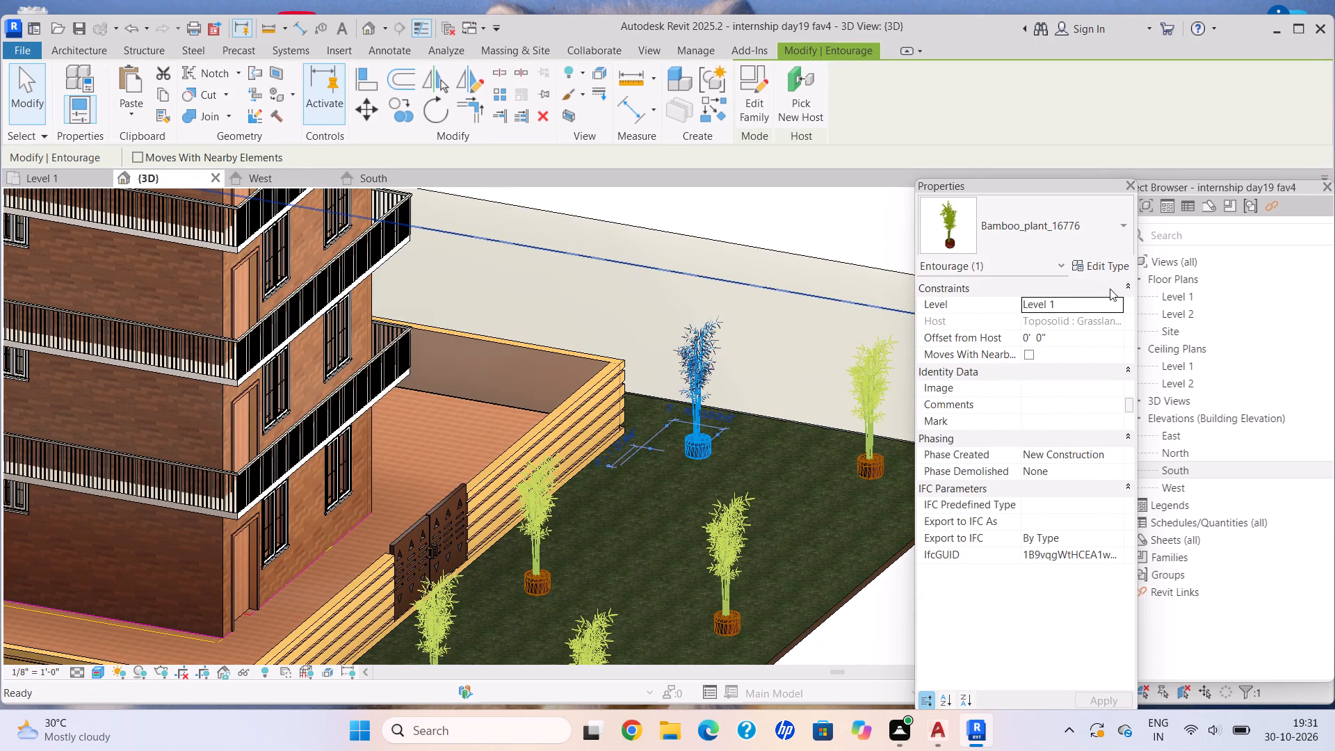
scroll(1072, 460, "down", 5)
middle_click_drag(1075, 462, 1028, 426)
scroll(864, 432, "down", 1)
middle_click_drag(852, 443, 741, 403)
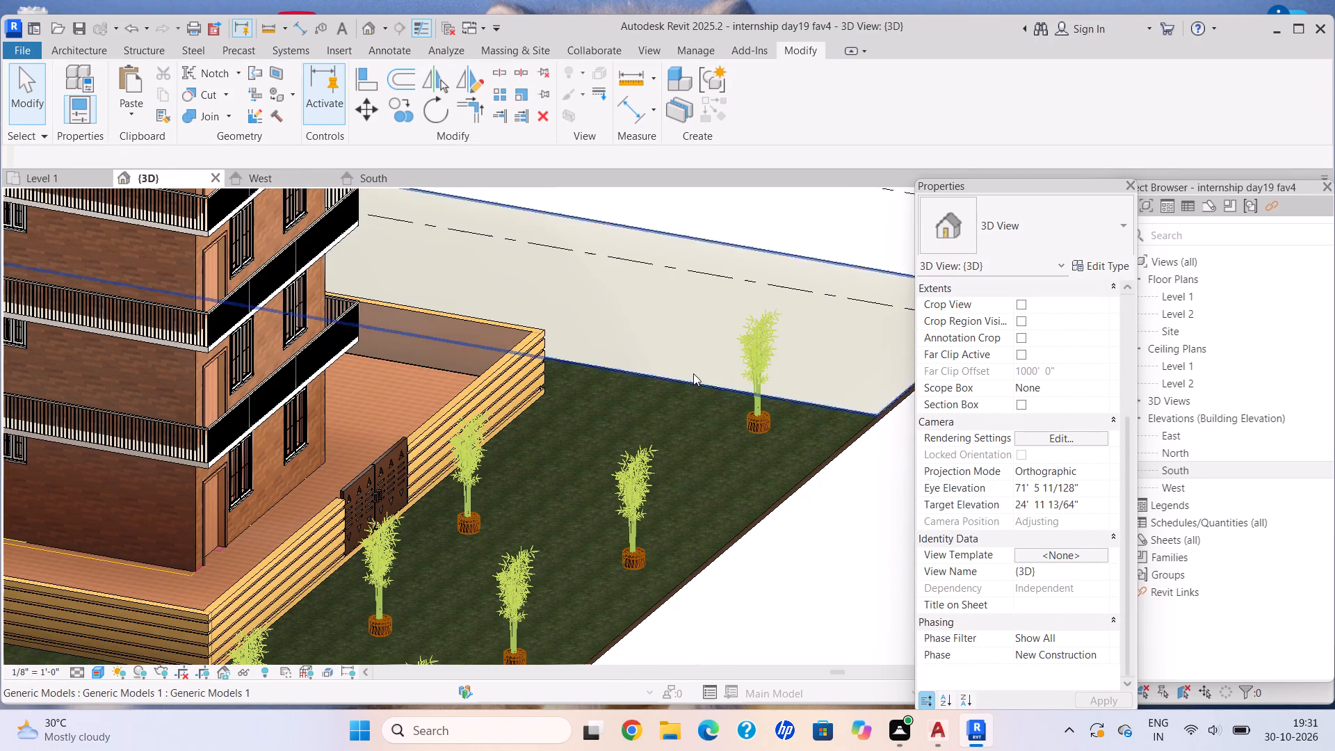
left_click(759, 348)
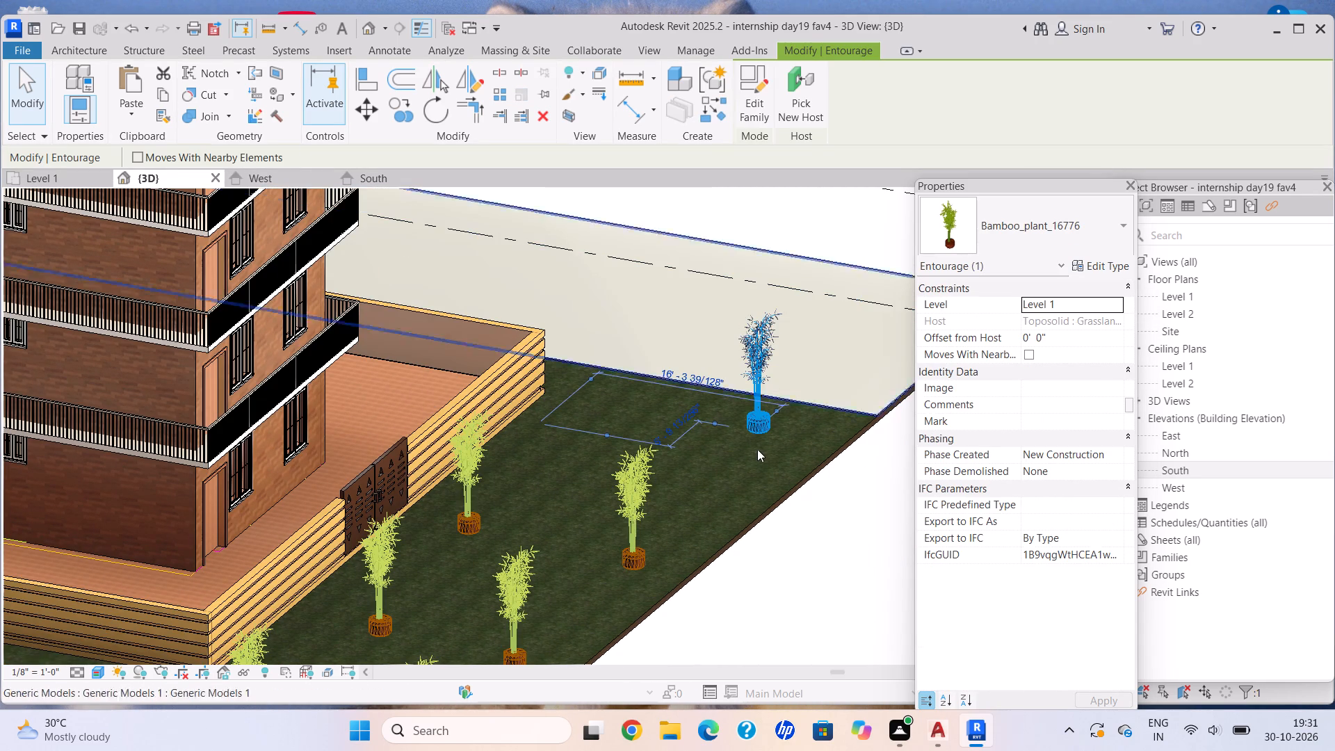
key("Delete")
Delete the next two bamboo plants of the outer row along the gate-side lawn edge.
scroll(754, 451, "up", 1)
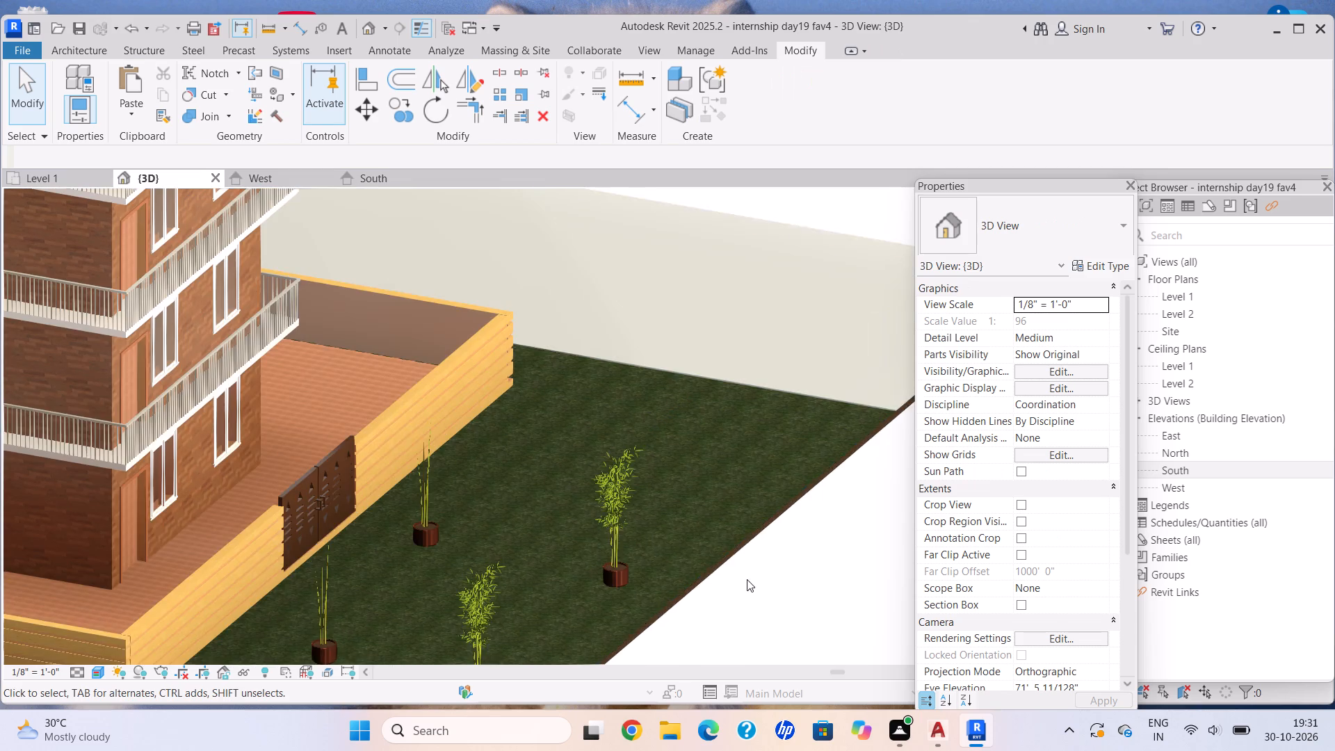
scroll(656, 547, "down", 2)
middle_click_drag(653, 538, 681, 366)
left_click(645, 328)
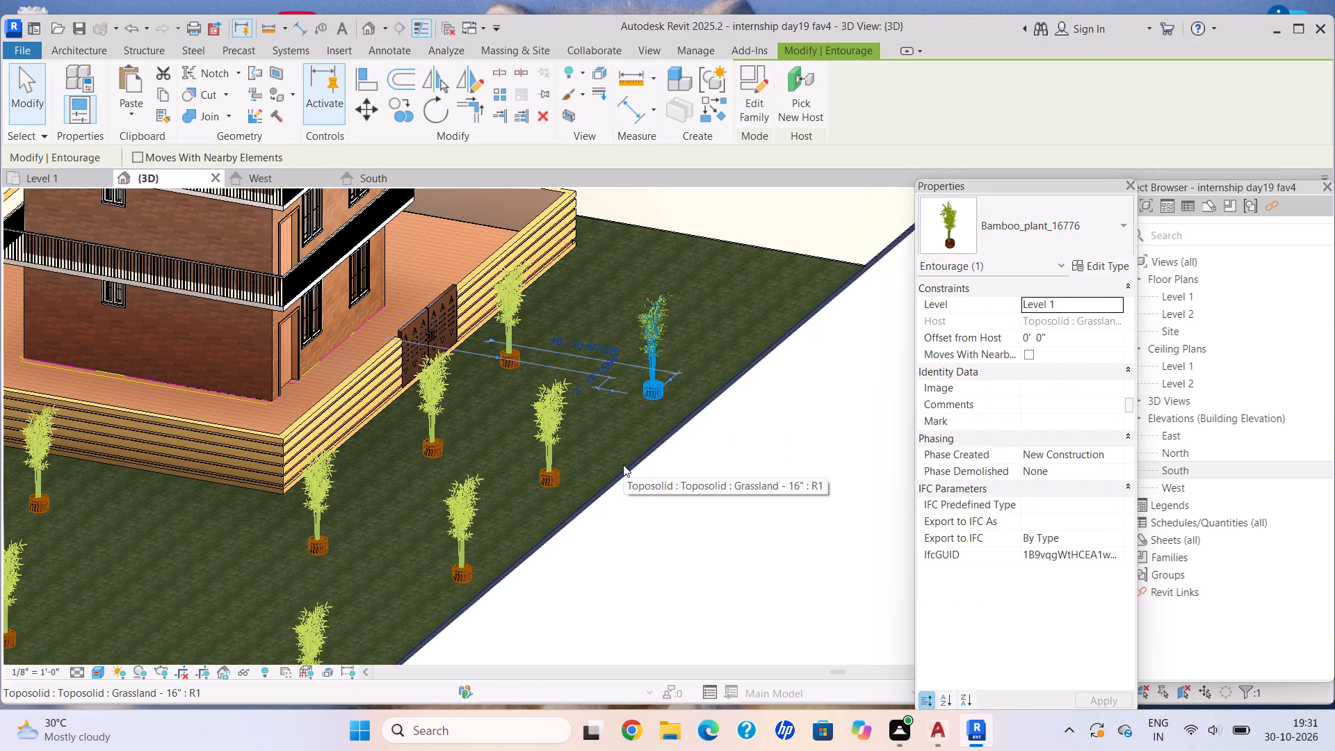
key("Delete")
scroll(623, 465, "down", 1)
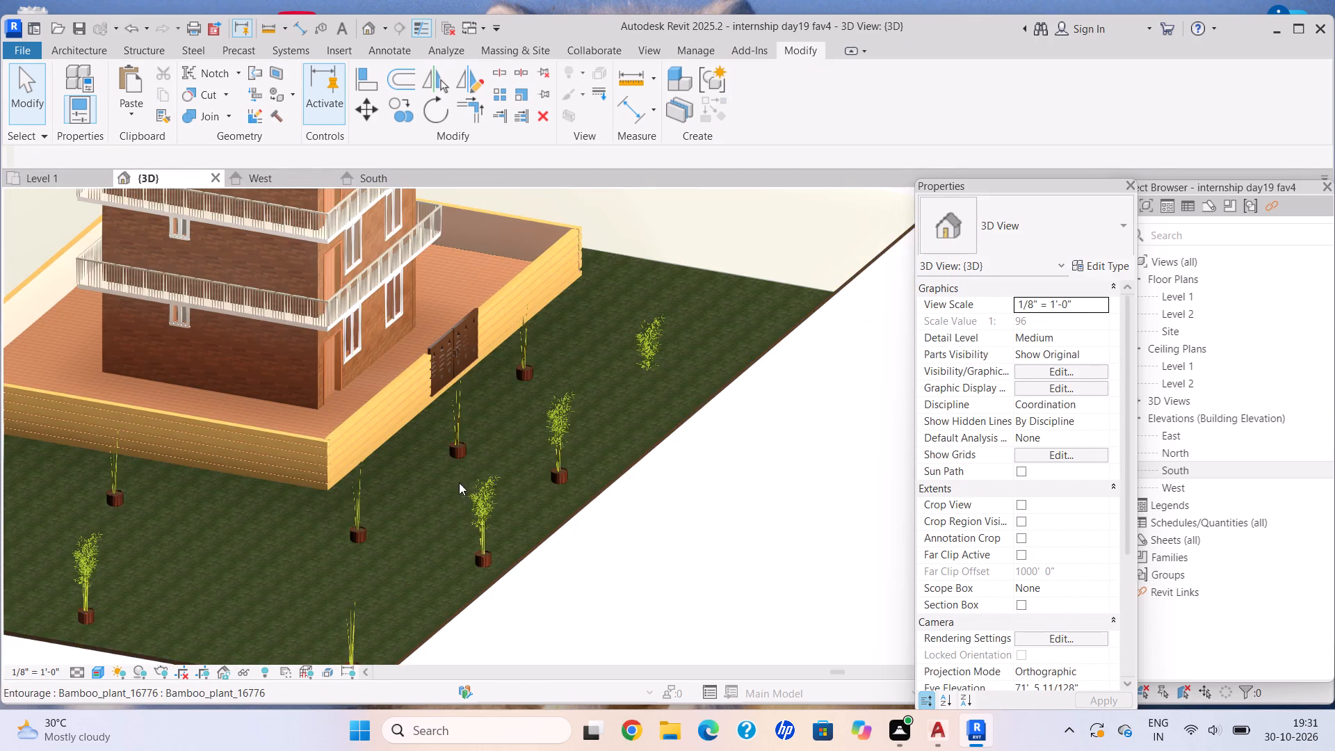
left_click(553, 422)
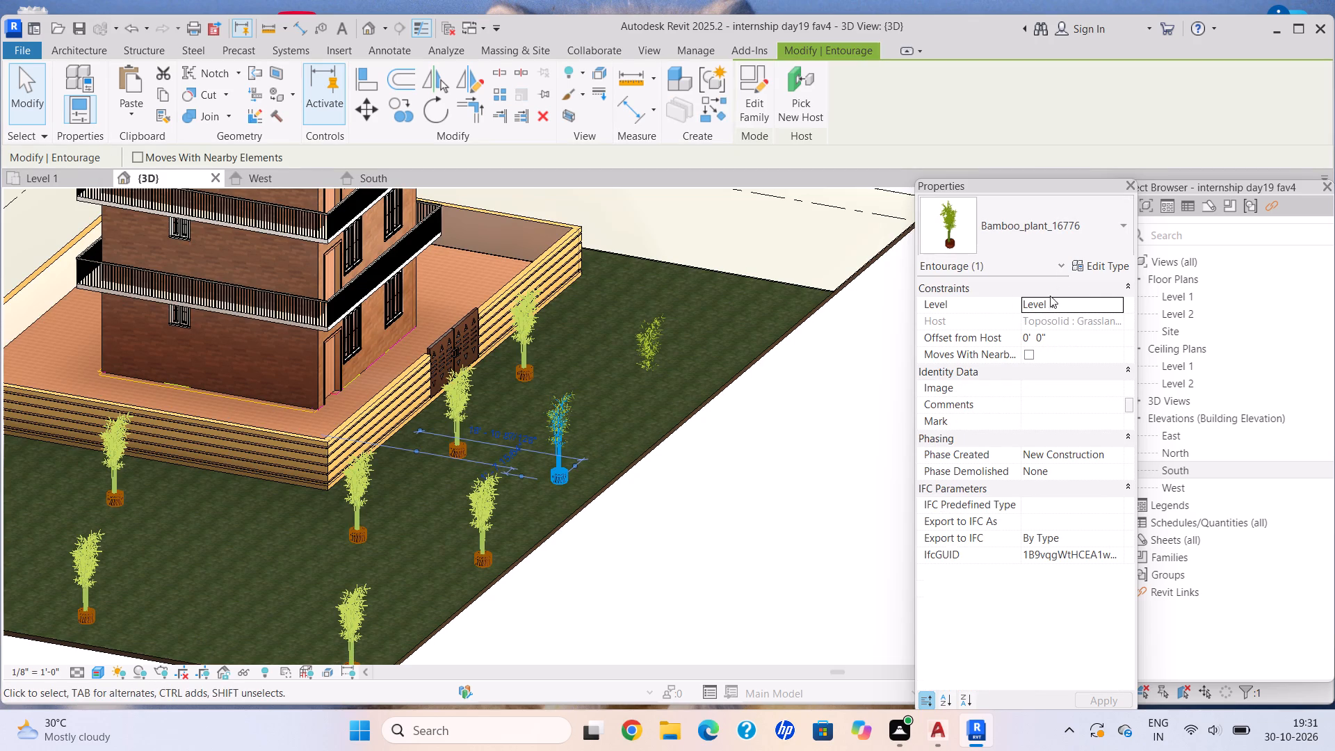
key("Delete")
Delete the two inner-row bamboo plants standing beside the gate along the boundary wall.
scroll(1053, 305, "down", 1)
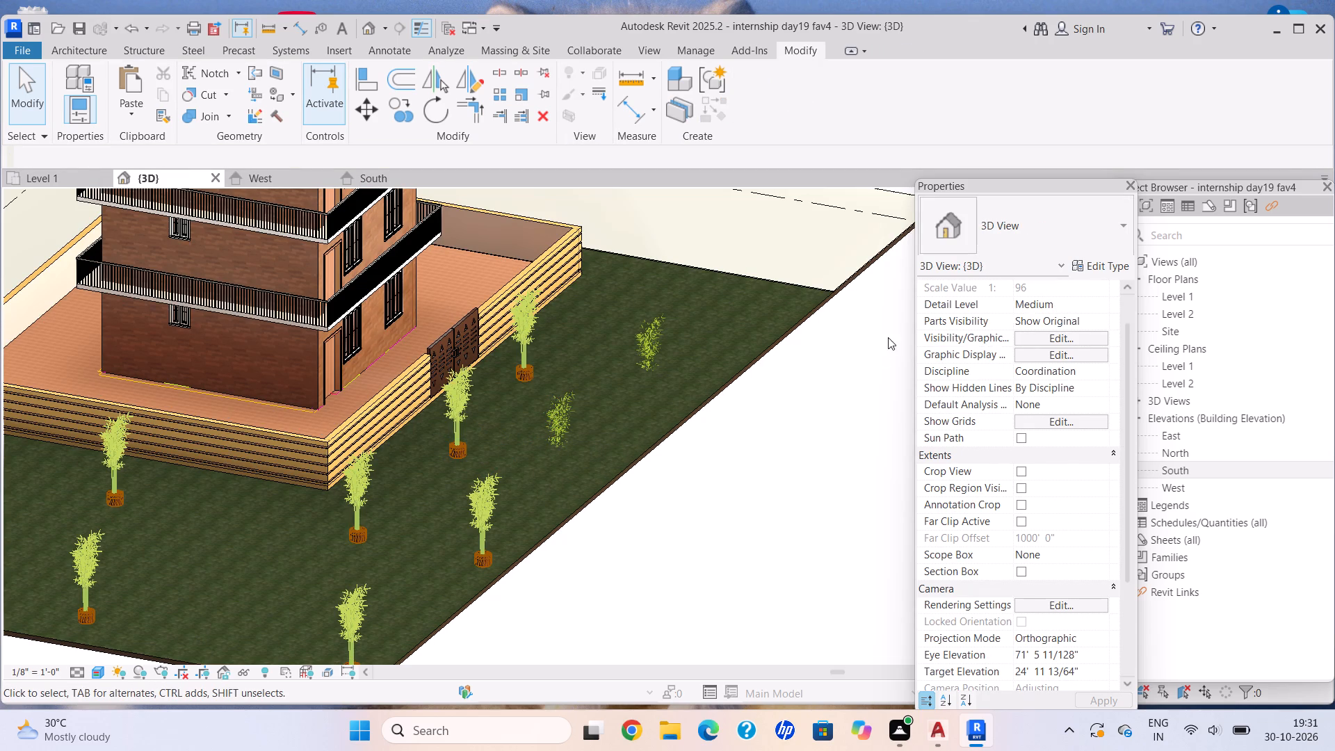
scroll(661, 345, "up", 4)
left_click(652, 339)
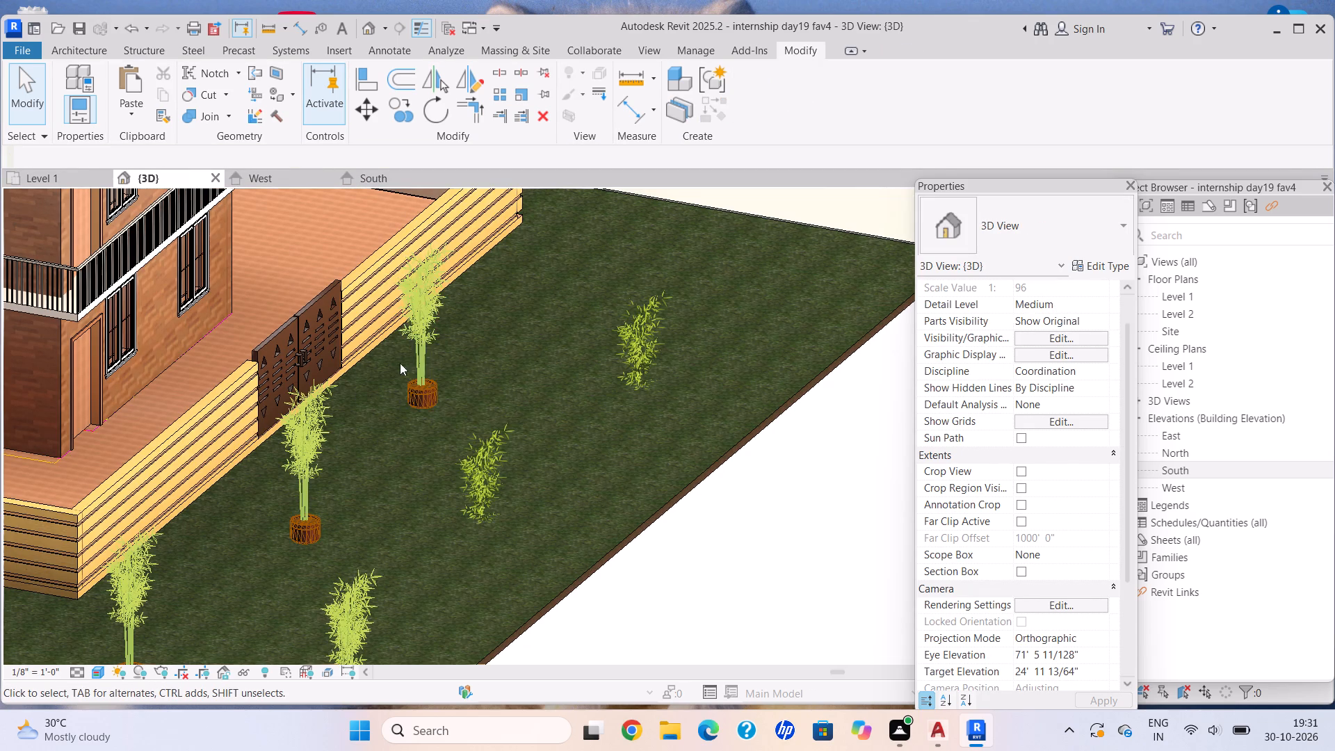
left_click(412, 301)
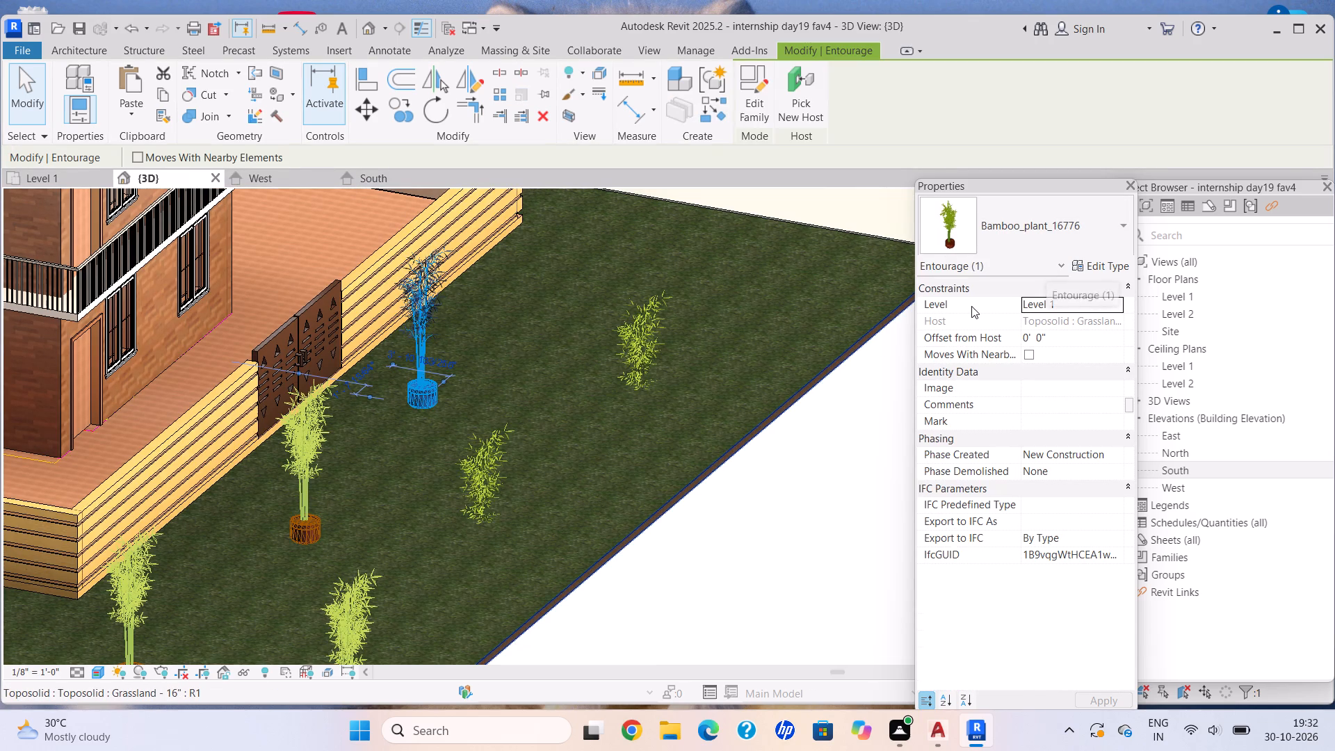
key("Delete")
scroll(913, 398, "down", 4)
middle_click_drag(843, 427, 831, 389)
scroll(830, 392, "down", 1)
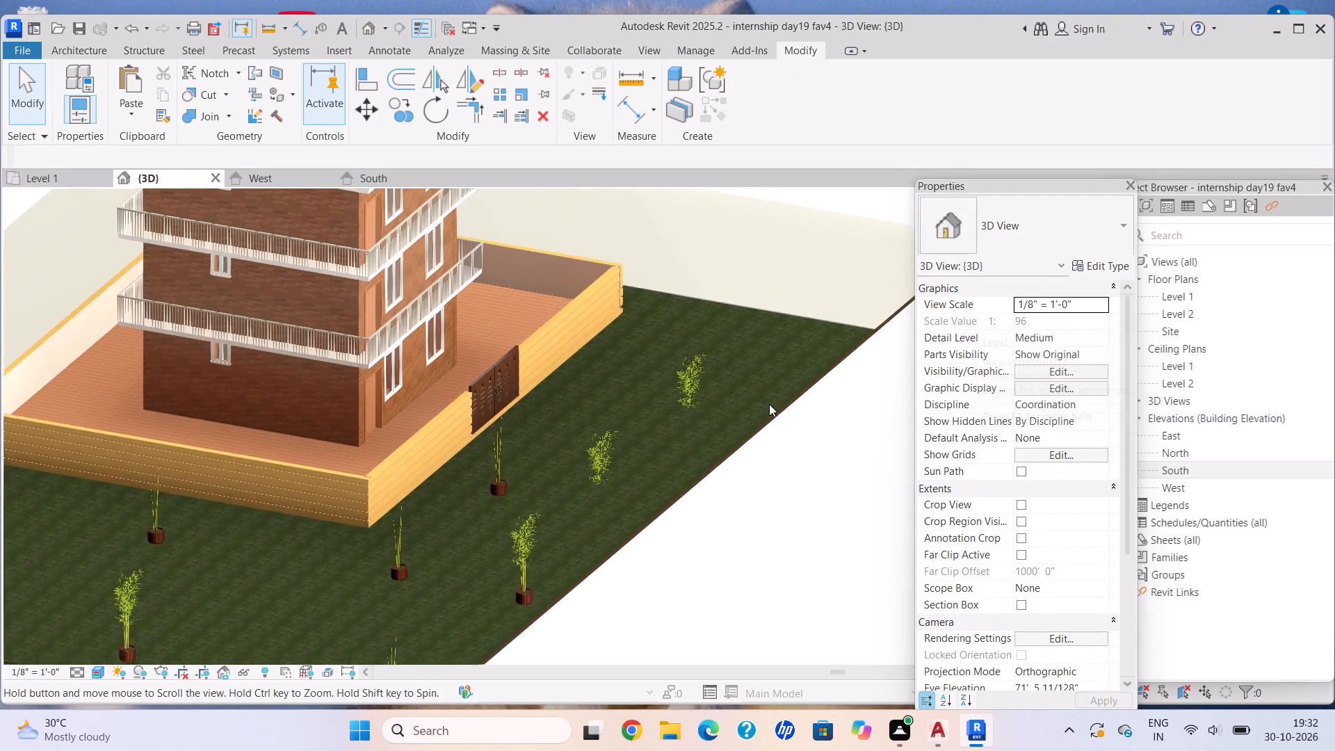
scroll(663, 398, "up", 3)
left_click(547, 380)
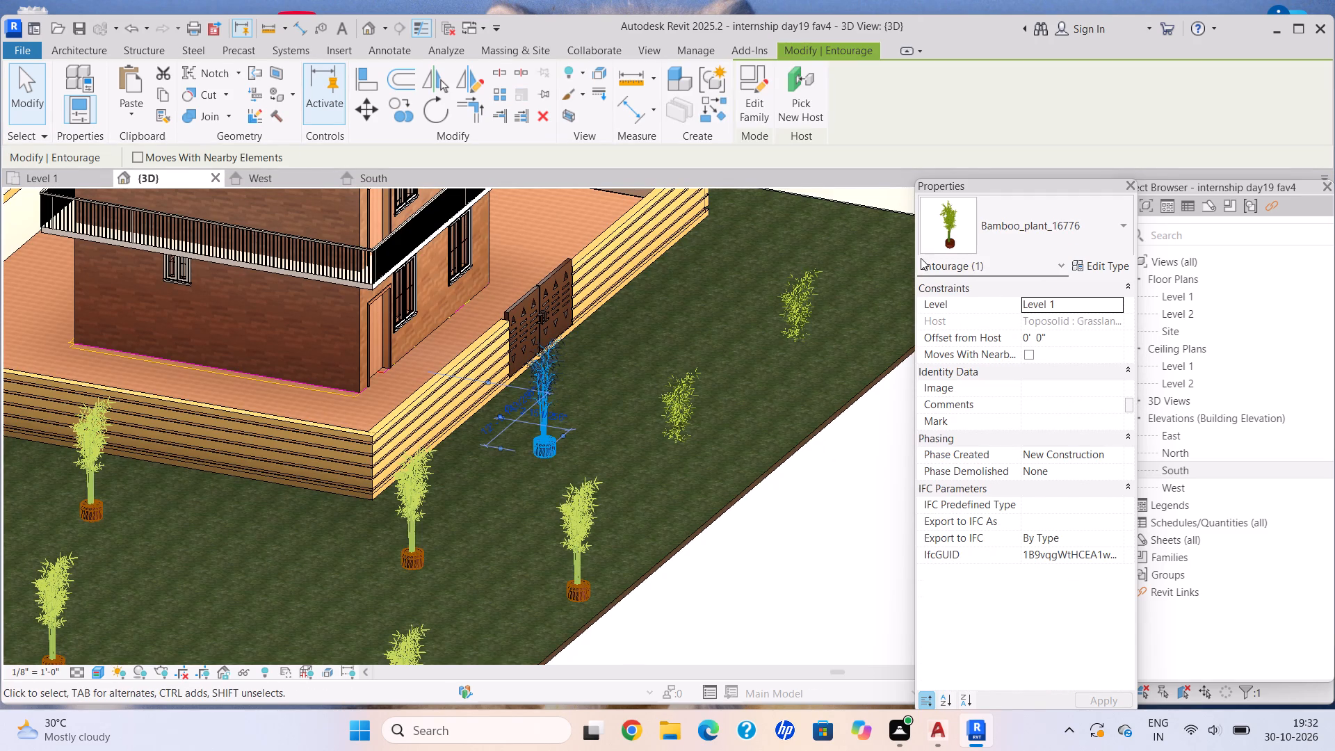
key("Delete")
Delete the last outer-row bamboo plant on the gate side and the one at the lawn's corner.
scroll(634, 427, "down", 2)
middle_click_drag(624, 433, 707, 346)
left_click(679, 408)
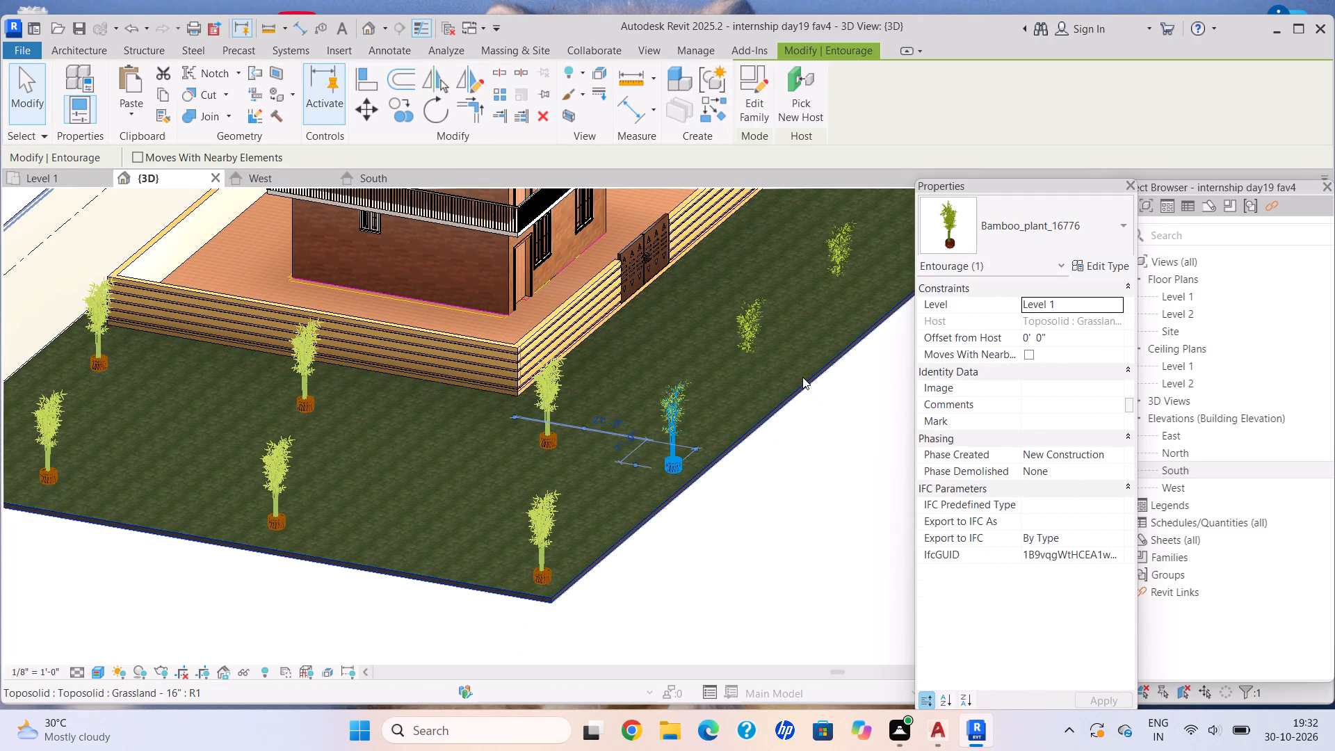
key("Delete")
scroll(802, 377, "down", 1)
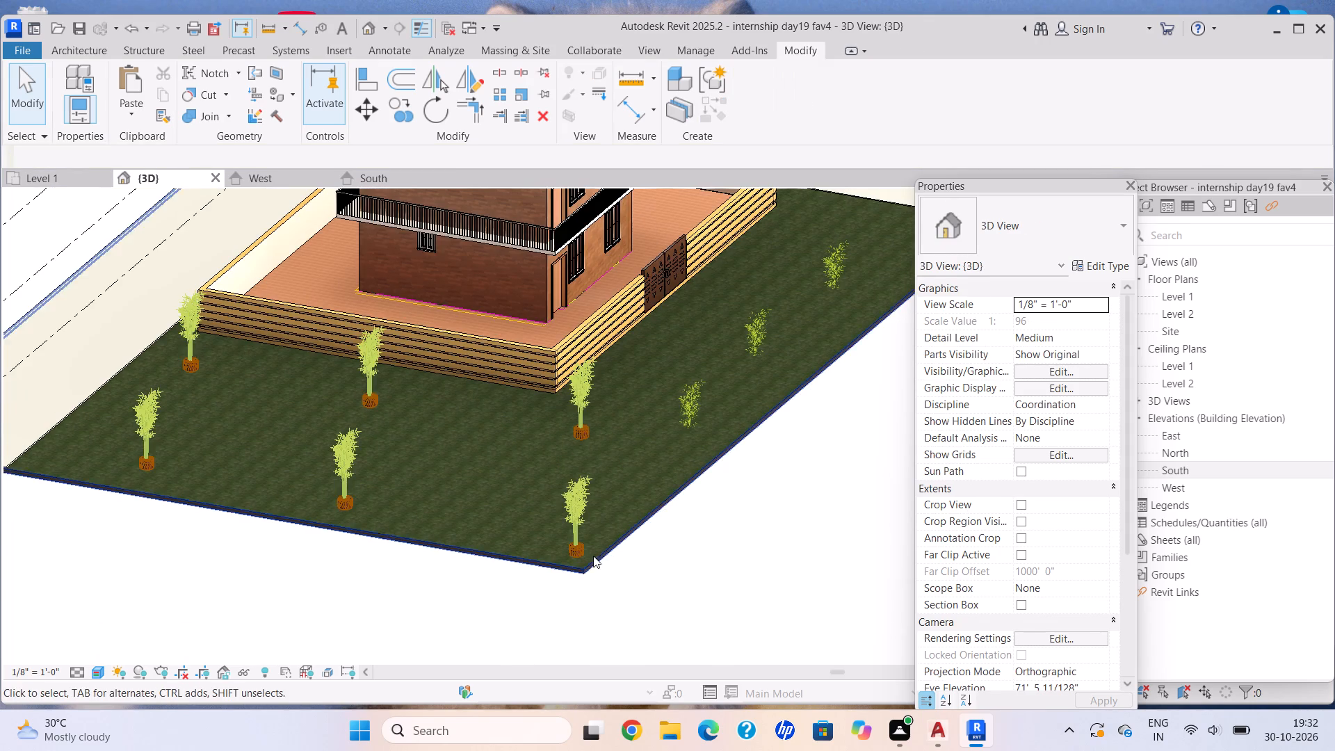
scroll(576, 489, "up", 4)
left_click(585, 493)
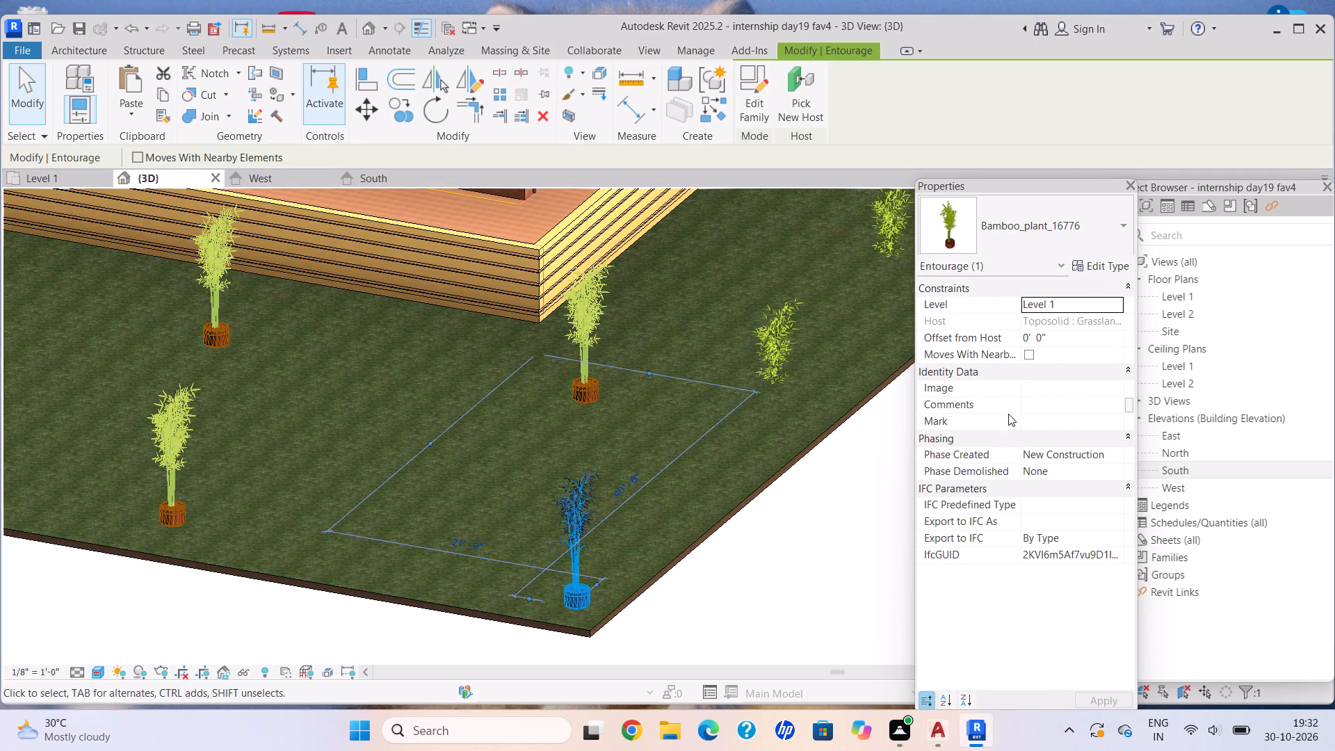
key("Delete")
Delete the inner bamboo plant at the boundary wall's corner and the next one along the adjoining wall side.
scroll(772, 469, "down", 2)
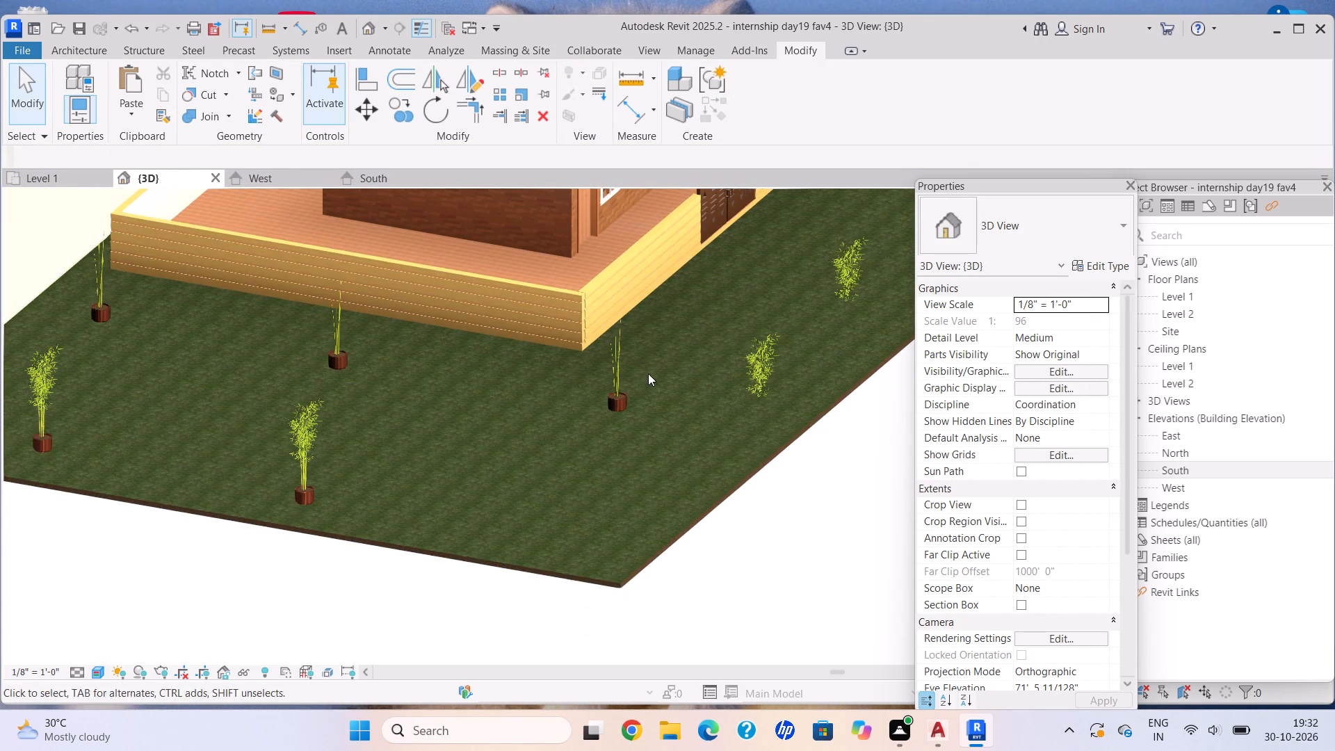
middle_click_drag(648, 373, 666, 448)
scroll(658, 427, "up", 4)
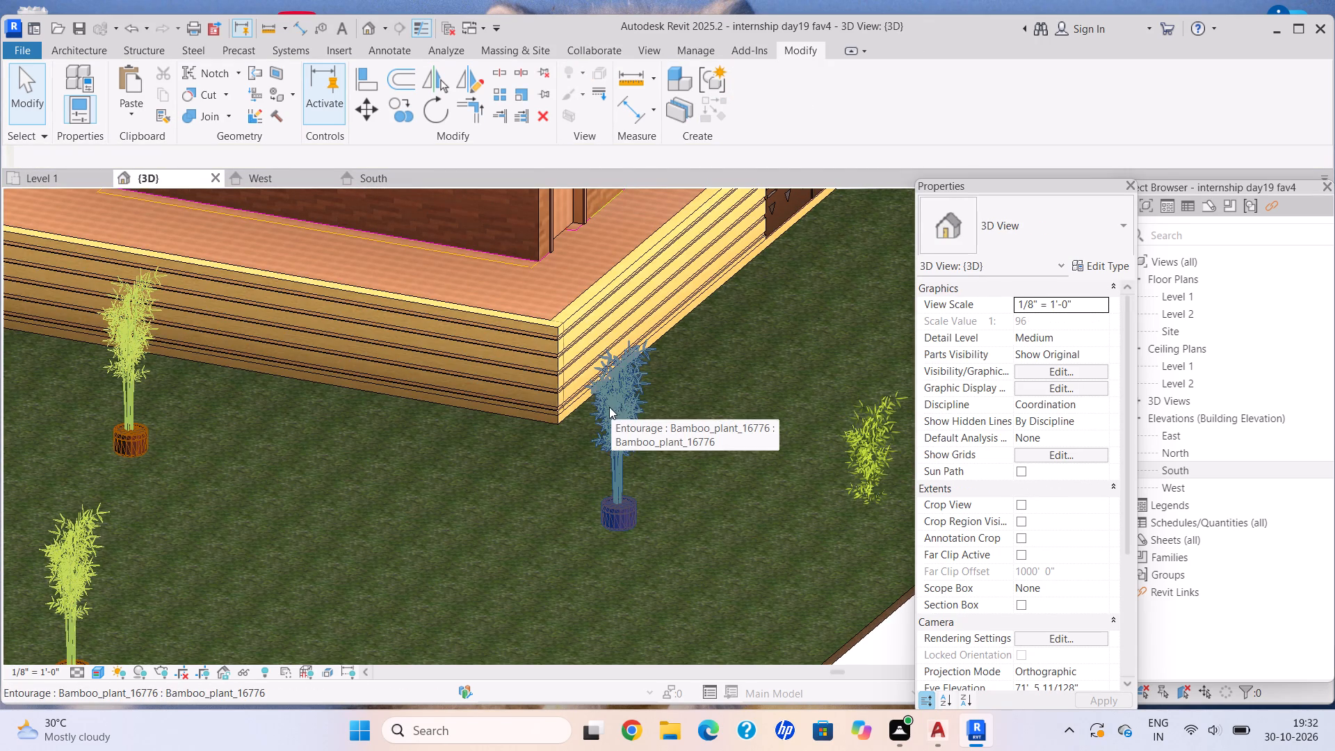
left_click(616, 410)
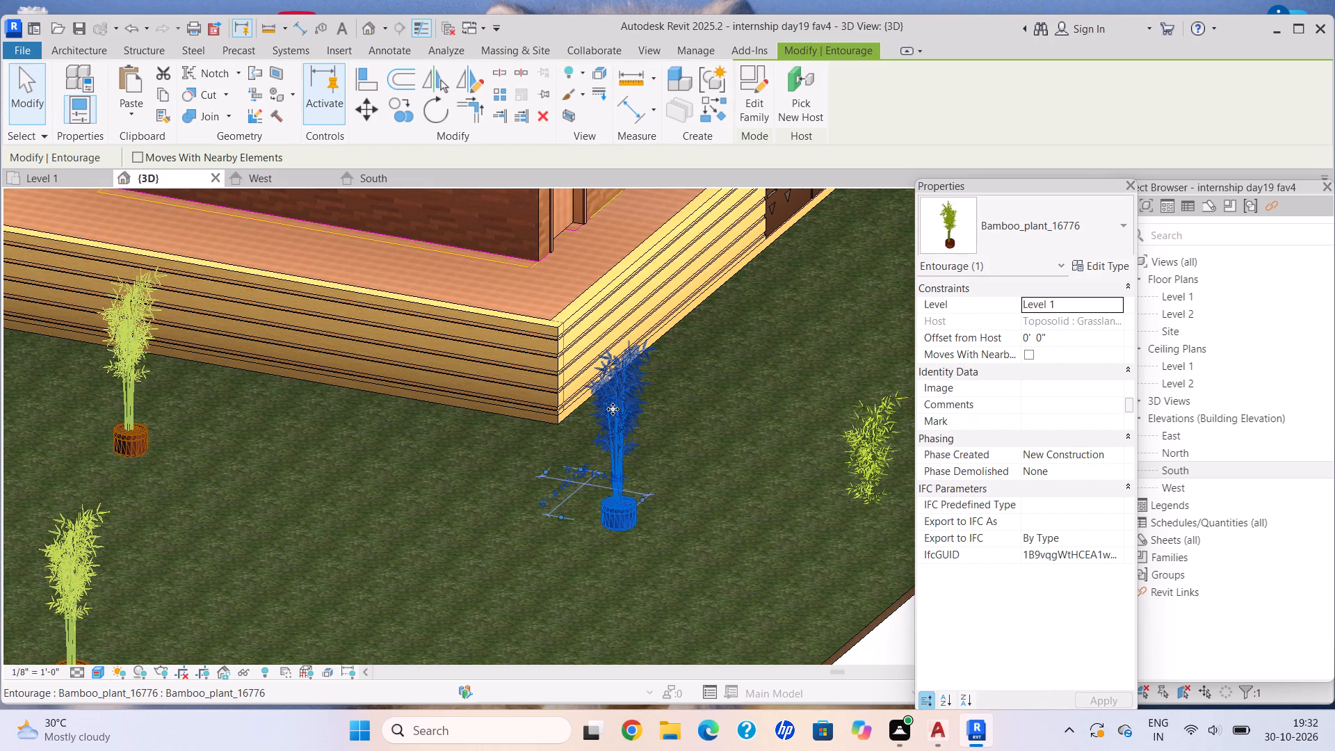
key("Delete")
scroll(625, 420, "down", 7)
middle_click_drag(674, 451, 739, 438)
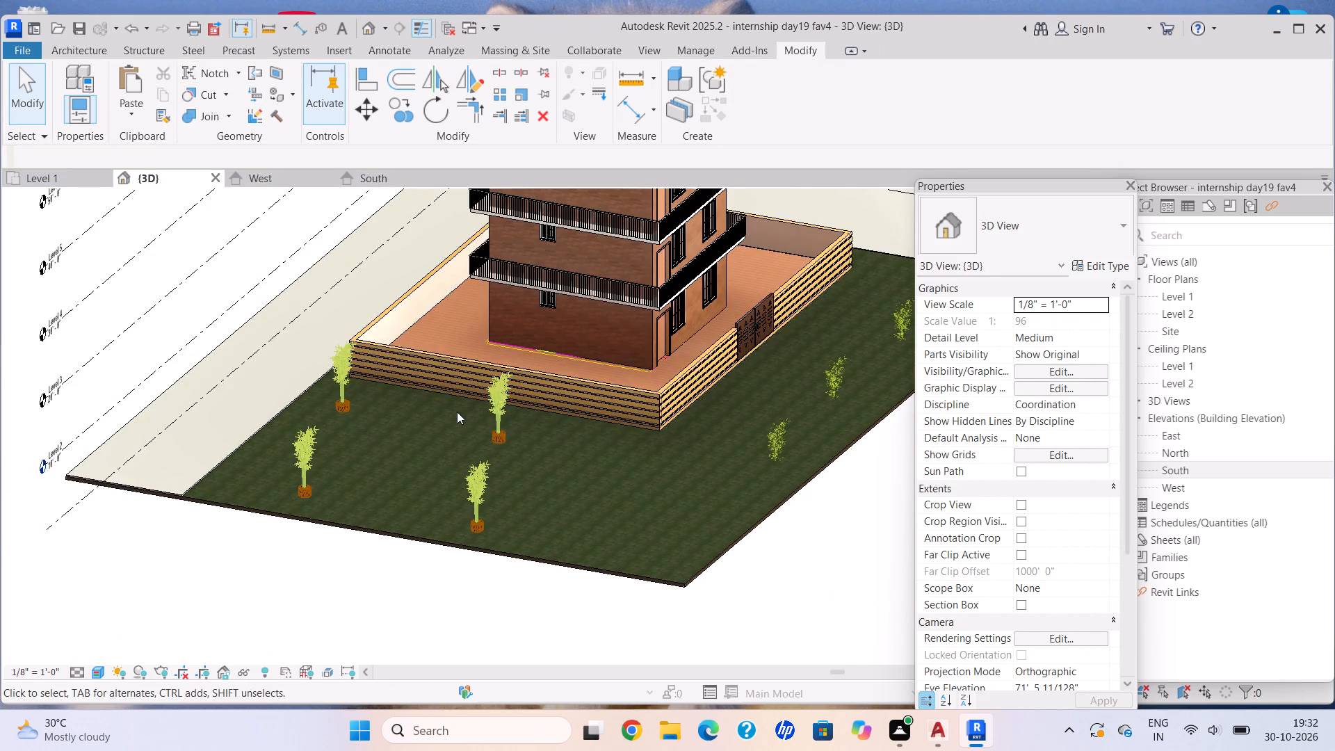
scroll(473, 403, "up", 3)
left_click(510, 451)
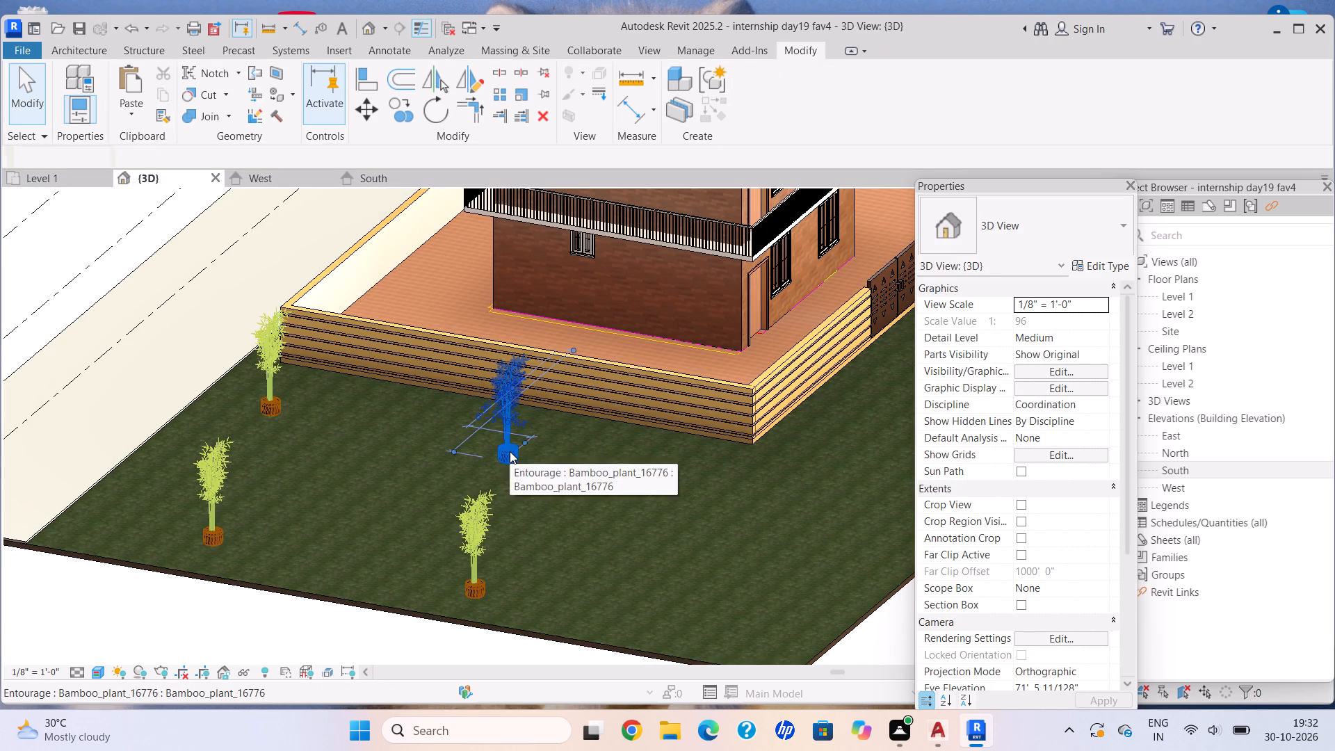
key("Delete")
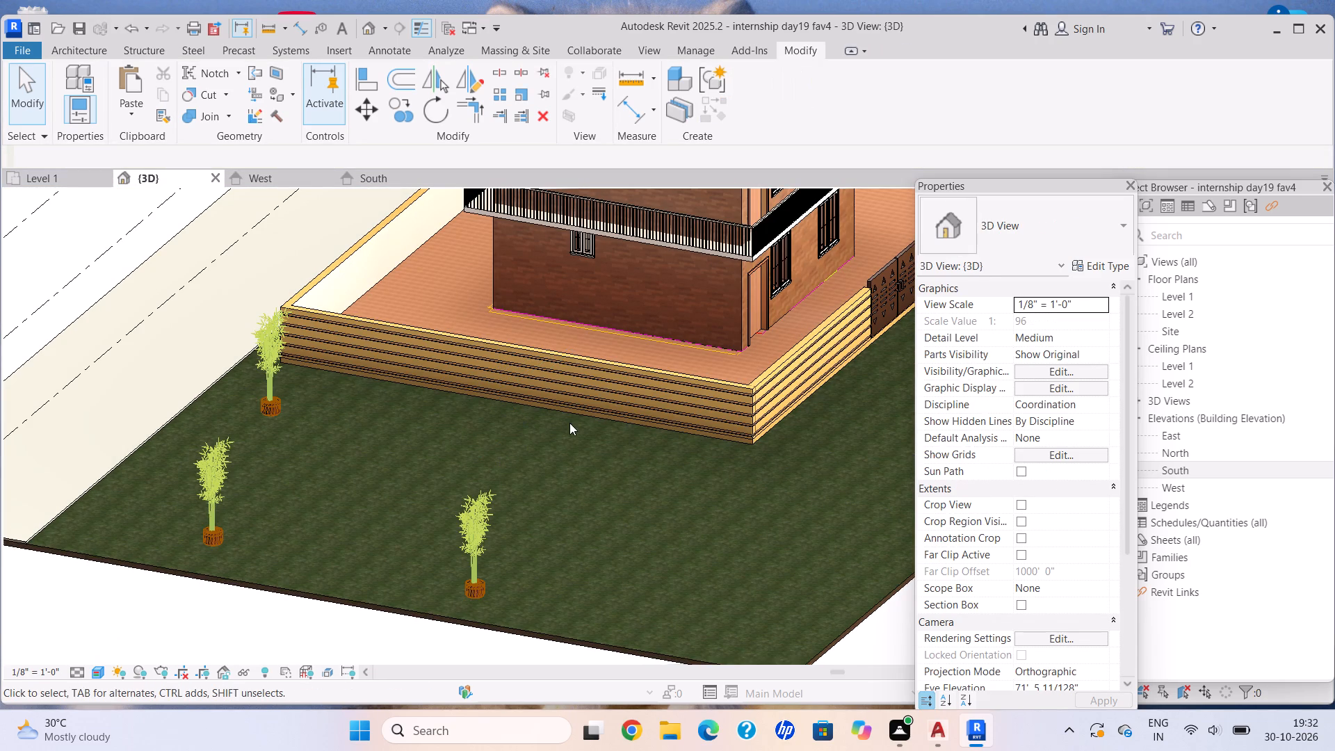
Delete the middle outer bamboo plant on the adjoining lawn side and the inner one at the wall's road-side corner.
scroll(569, 422, "down", 1)
middle_click_drag(569, 419, 609, 365)
scroll(508, 496, "up", 4)
left_click(538, 455)
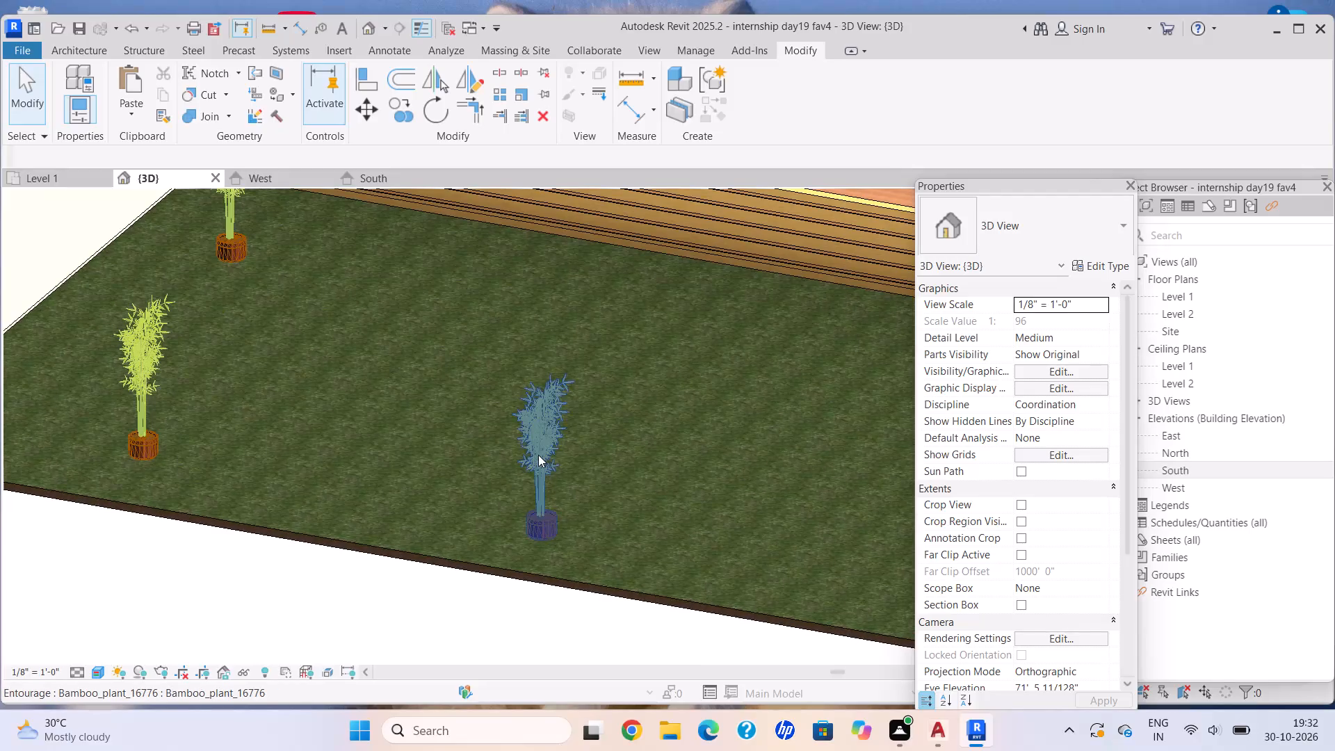
scroll(538, 455, "down", 1)
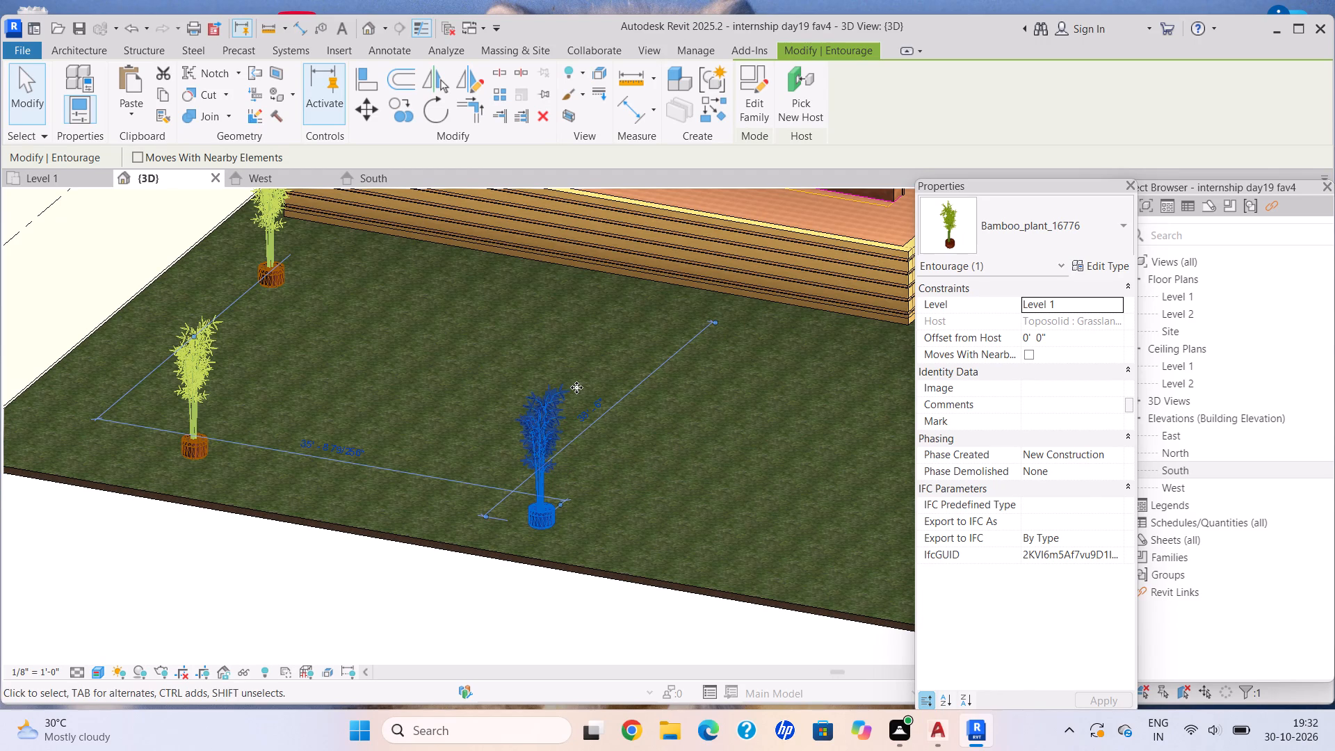
key("Delete")
scroll(625, 349, "down", 4)
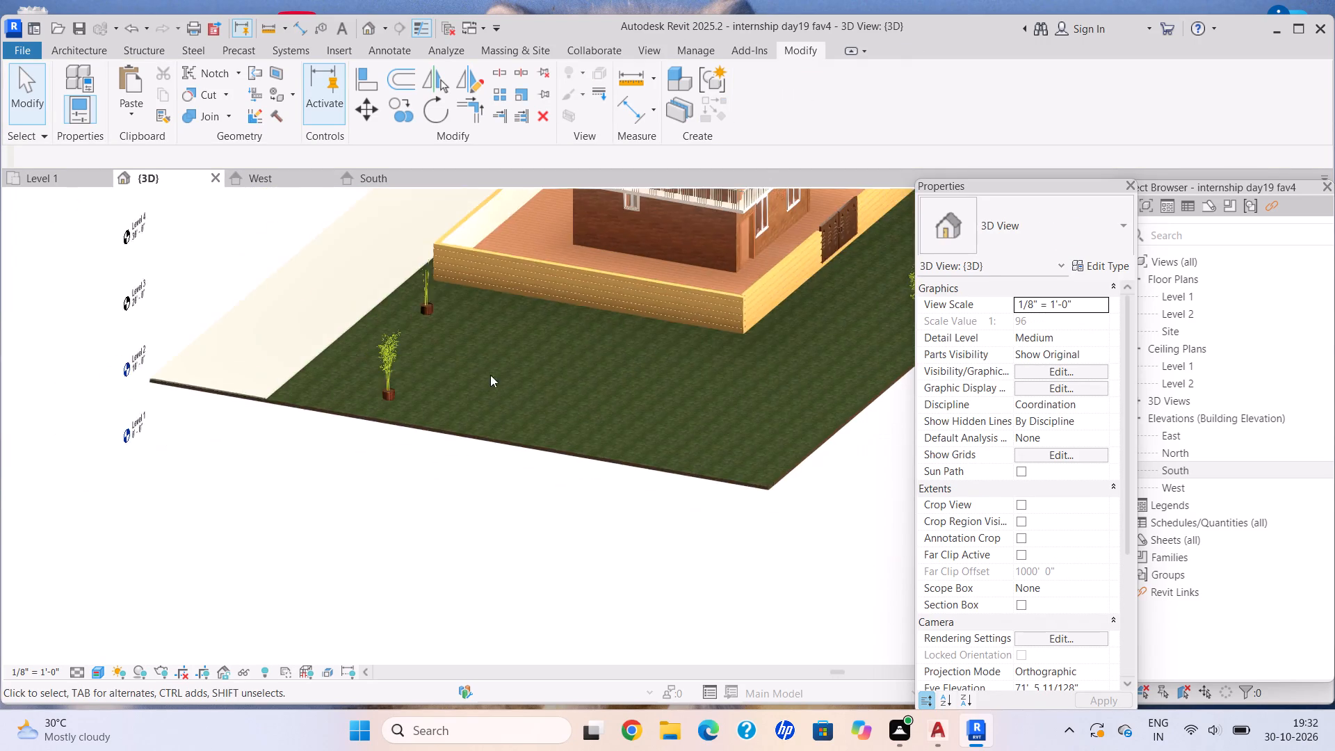
scroll(490, 375, "down", 3)
middle_click_drag(481, 375, 620, 448)
scroll(531, 382, "up", 2)
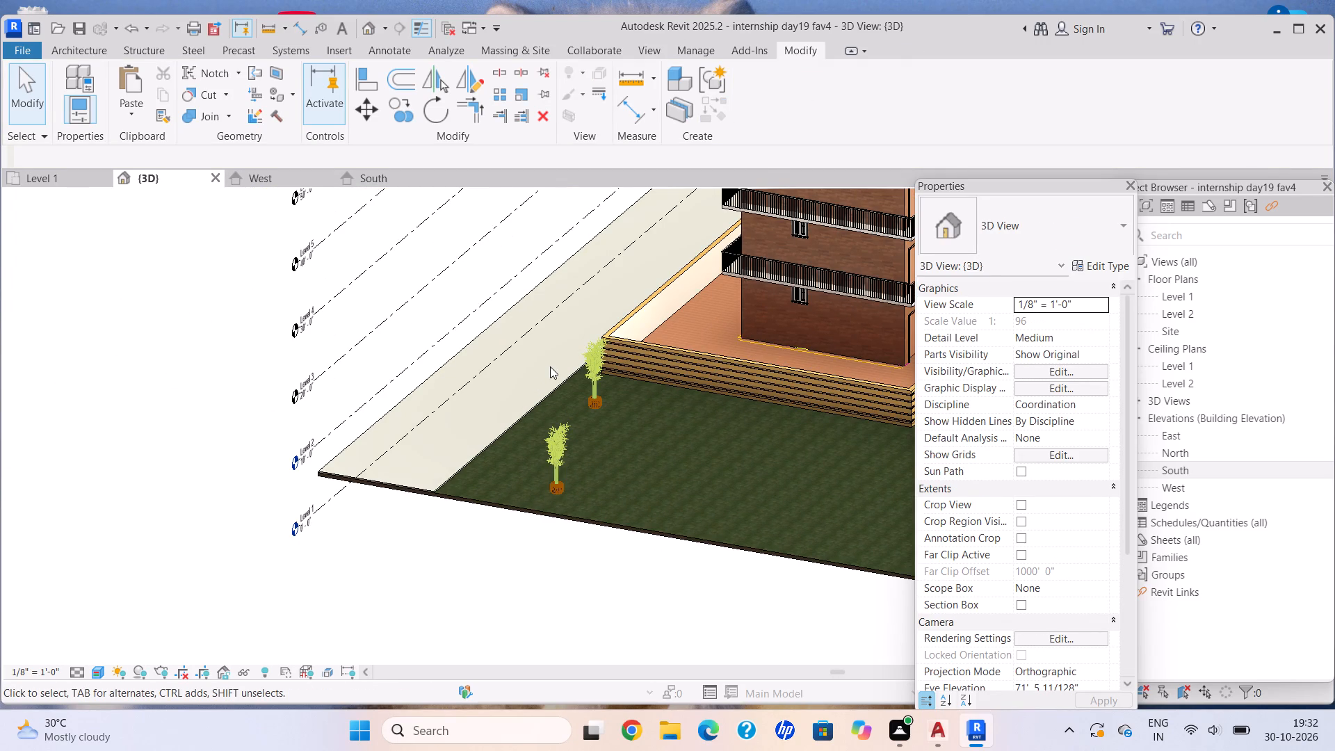
scroll(604, 350, "up", 6)
middle_click_drag(638, 369, 632, 405)
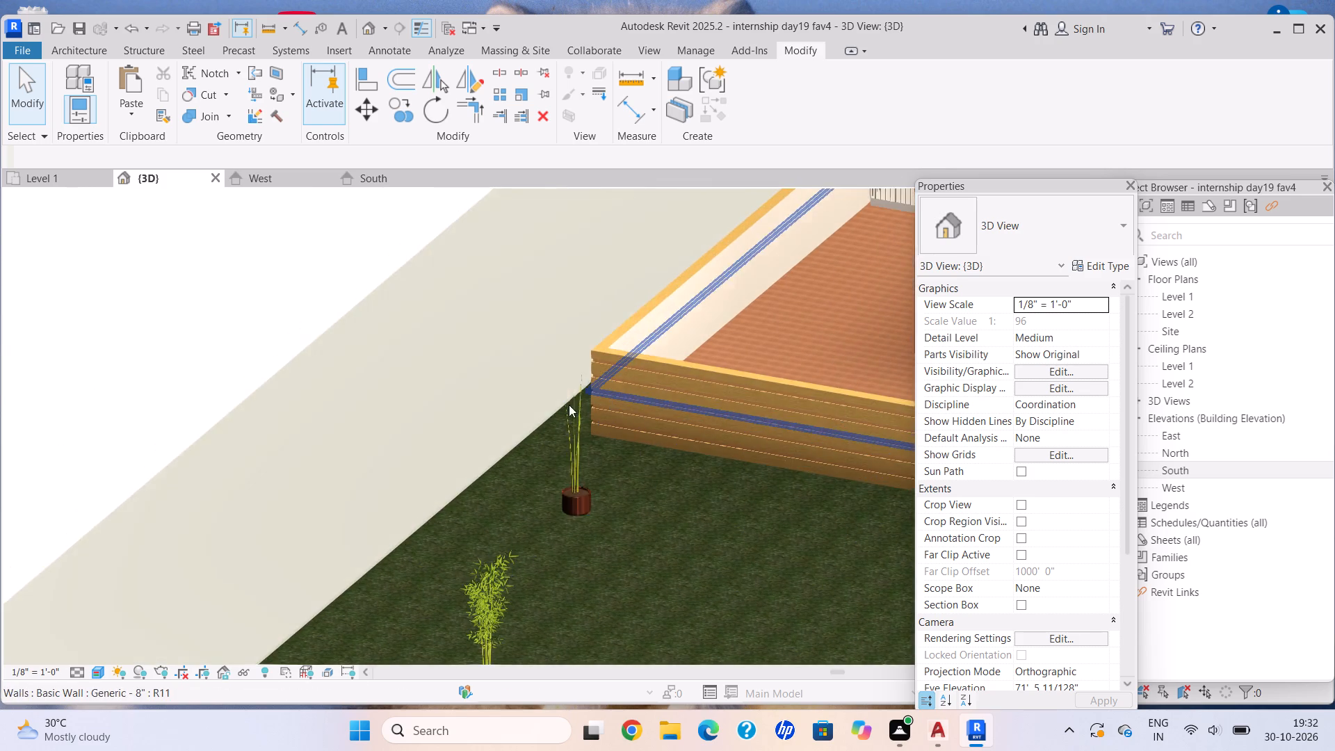
left_click(574, 398)
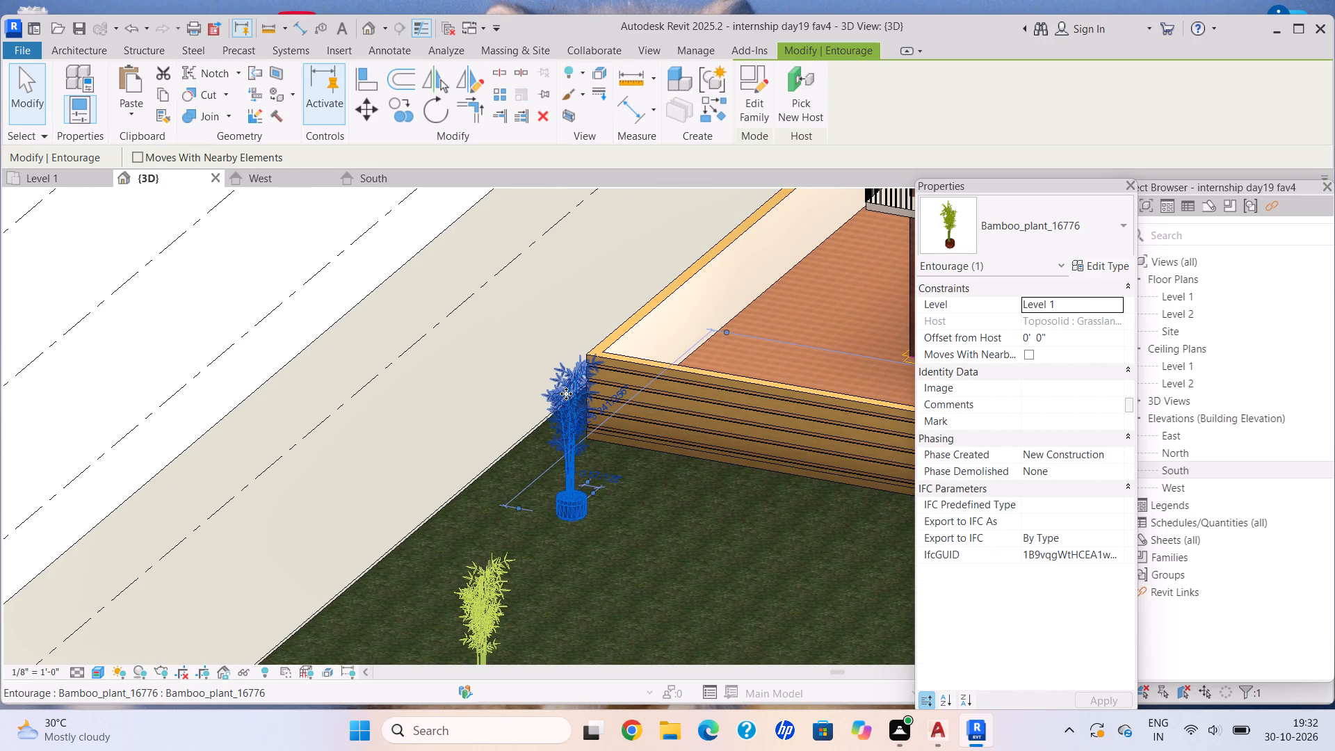
key("Delete")
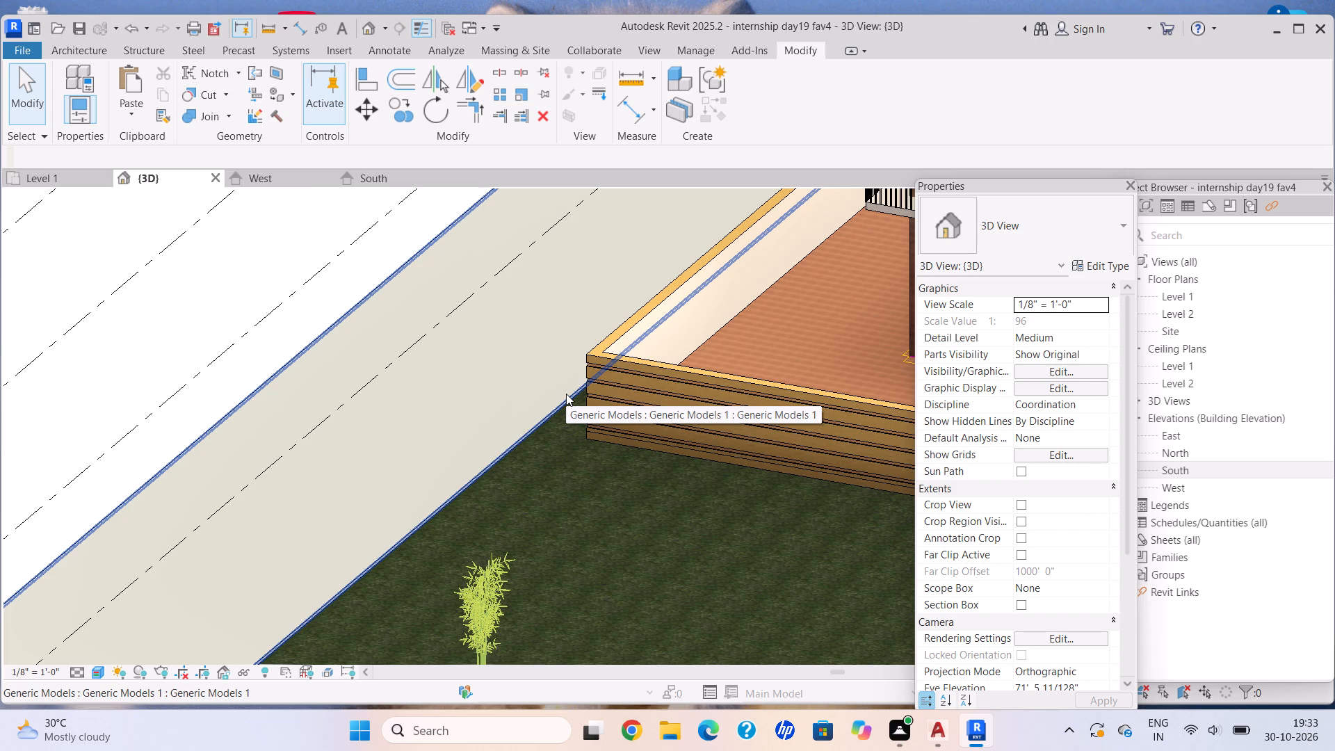
Select the remaining bamboo plant and inspect the cleared lawn around the boundary wall's corner.
scroll(610, 483, "down", 3)
middle_click_drag(610, 487, 617, 469)
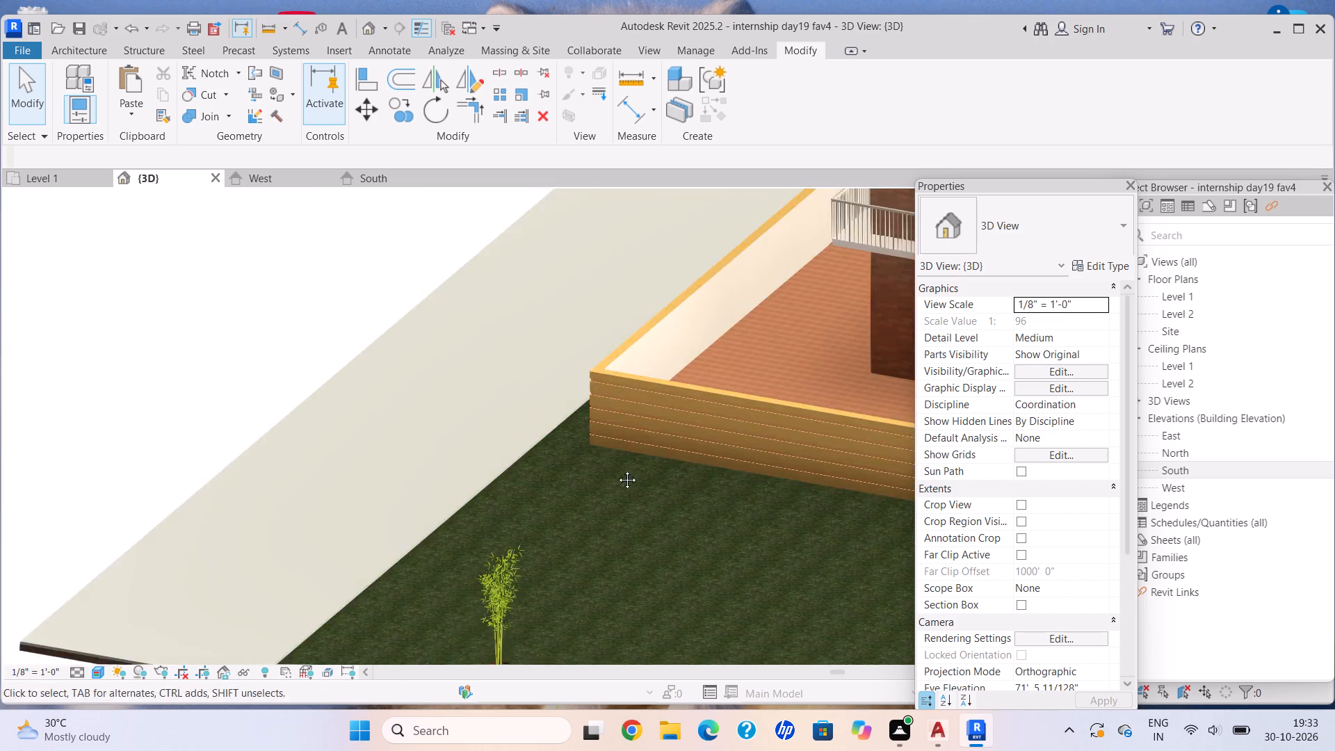
middle_click_drag(617, 469, 575, 327)
left_click(498, 390)
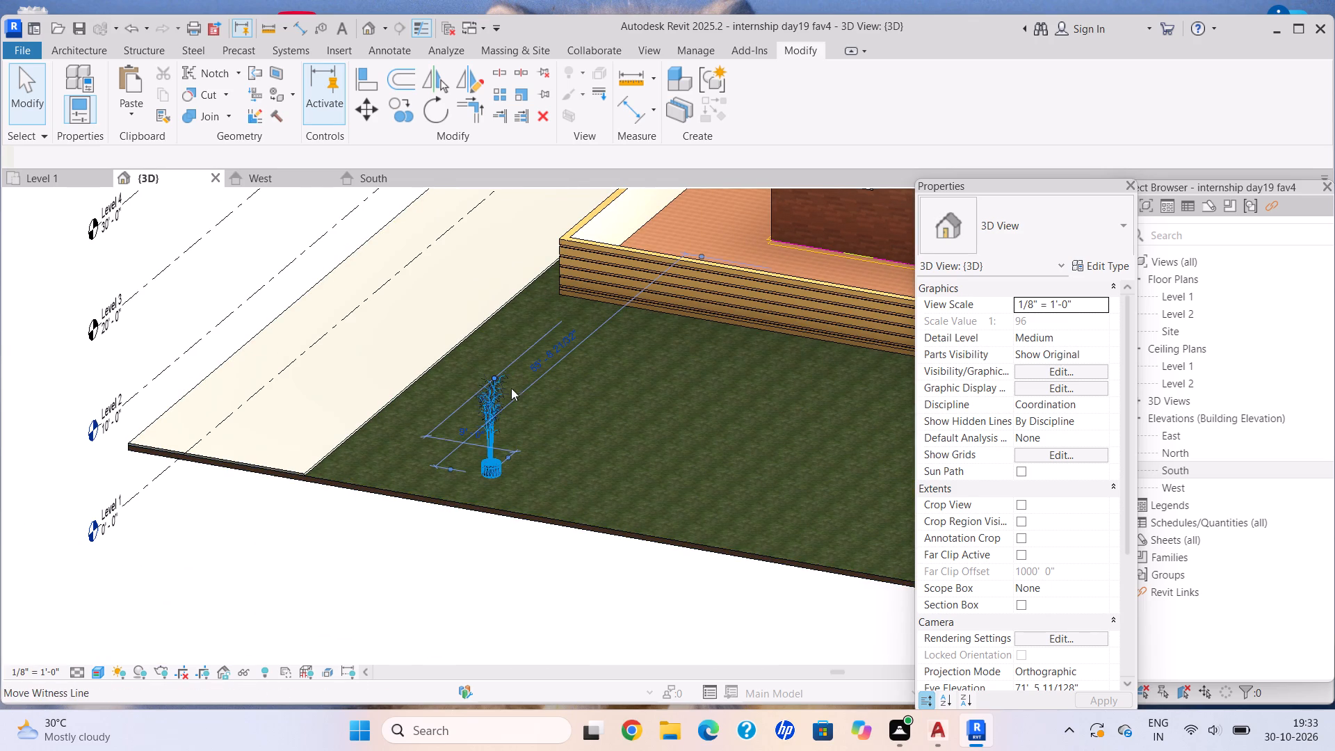
middle_click_drag(661, 395, 556, 428)
scroll(618, 405, "down", 3)
middle_click_drag(621, 405, 498, 443)
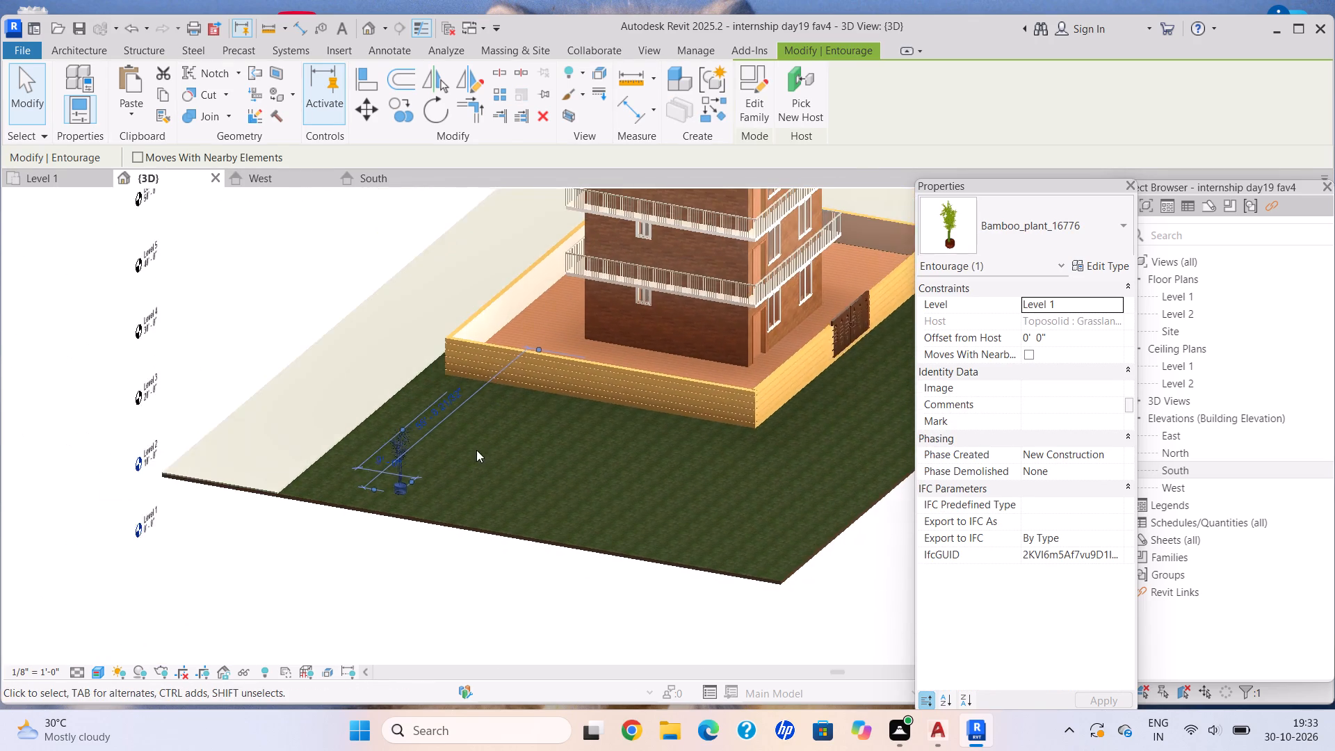
scroll(676, 359, "up", 4)
scroll(740, 396, "up", 3)
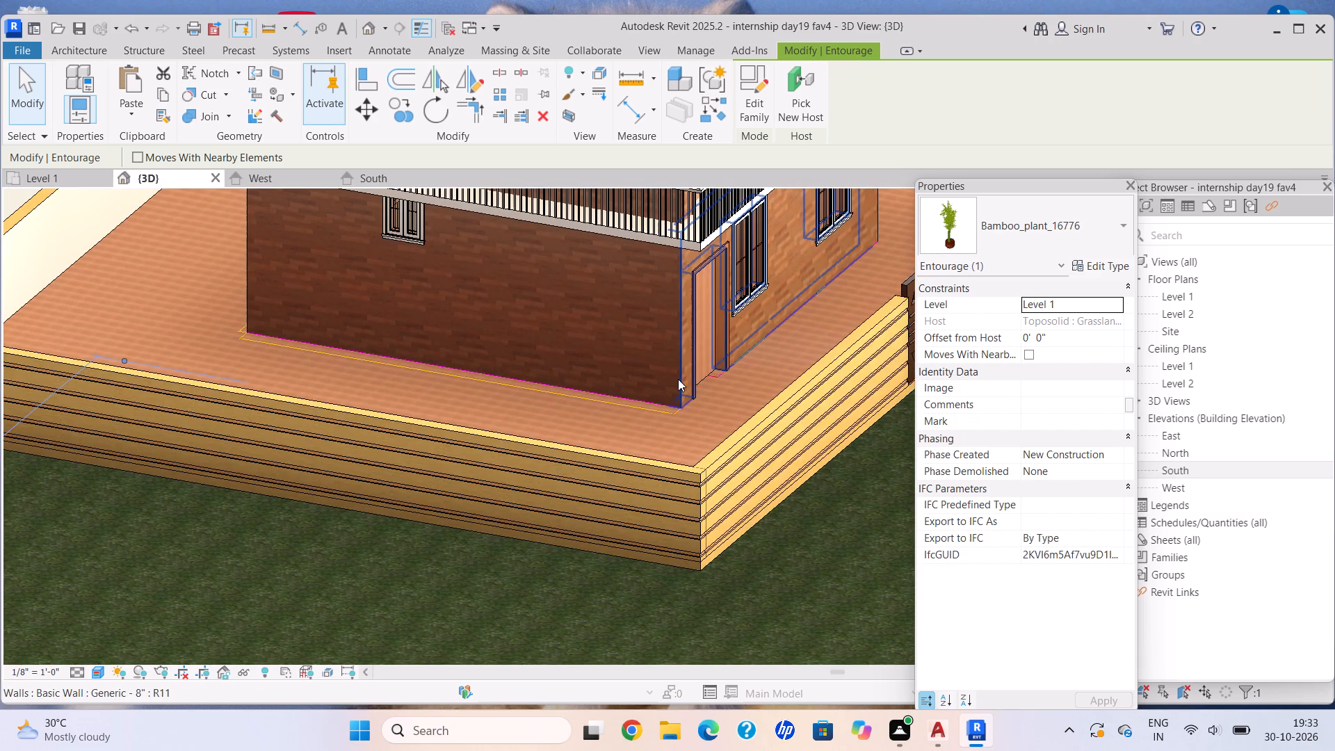
scroll(768, 442, "down", 1)
middle_click_drag(767, 442, 648, 476)
scroll(647, 467, "down", 1)
scroll(589, 596, "up", 2)
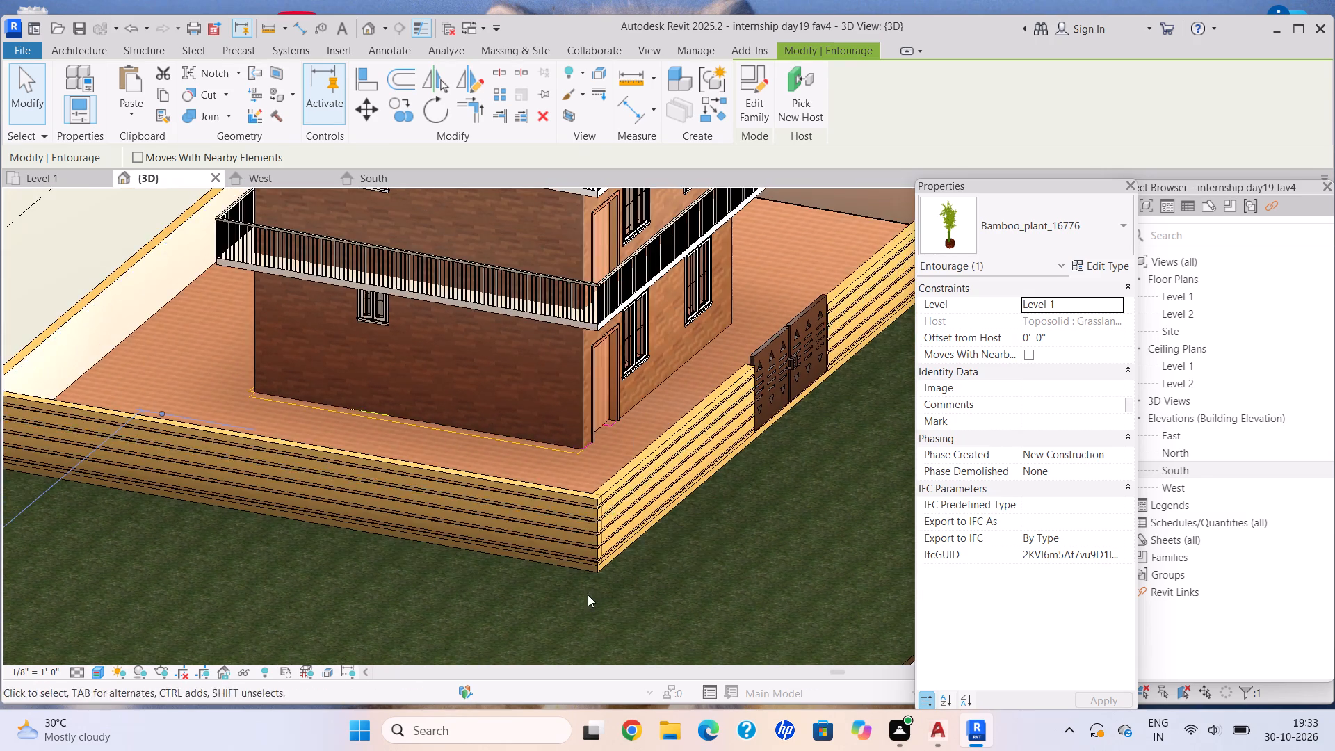
scroll(588, 595, "up", 9)
scroll(630, 499, "up", 5)
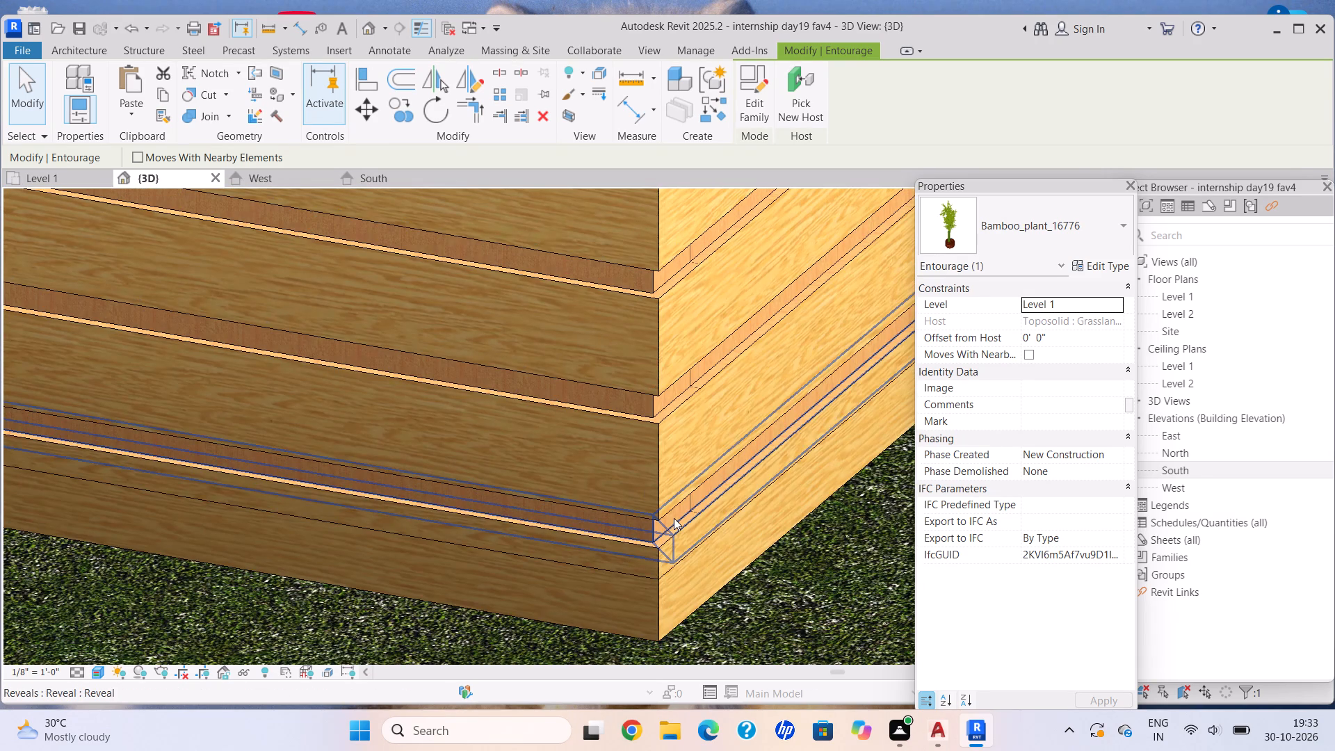
scroll(674, 518, "down", 4)
middle_click_drag(665, 468, 686, 503)
scroll(717, 459, "up", 4)
scroll(743, 553, "down", 7)
middle_click_drag(734, 540, 711, 427)
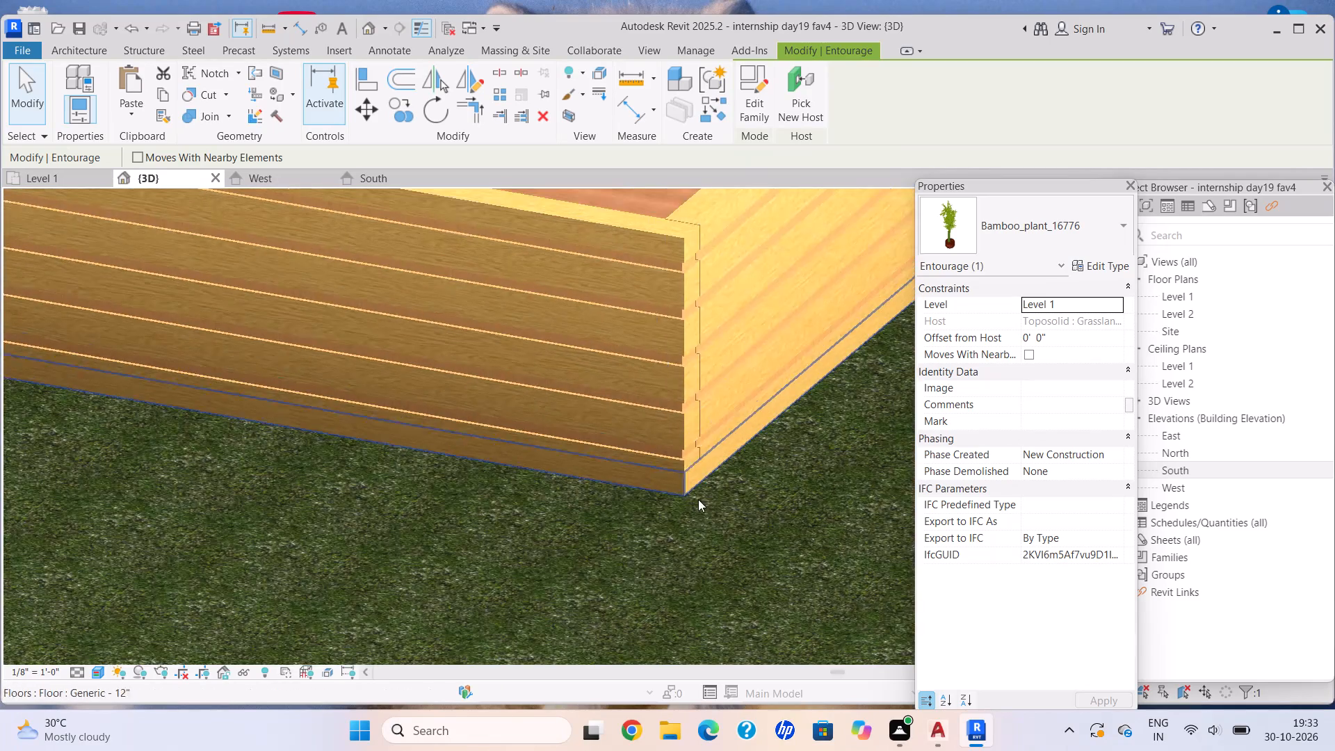
scroll(692, 500, "down", 3)
middle_click_drag(688, 500, 790, 428)
scroll(538, 522, "down", 2)
middle_click_drag(546, 524, 703, 472)
scroll(526, 530, "down", 3)
middle_click_drag(540, 530, 697, 485)
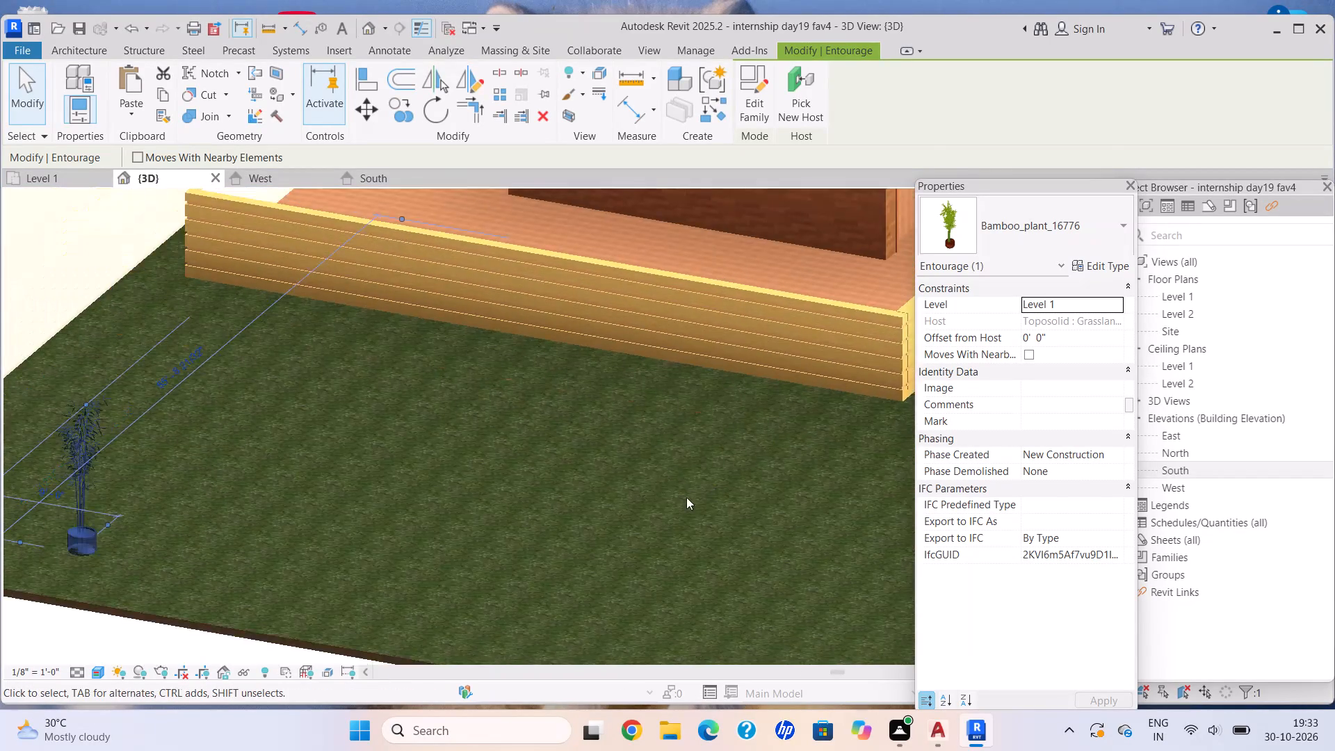
scroll(465, 538, "down", 3)
middle_click_drag(468, 542, 609, 510)
middle_click_drag(453, 547, 474, 558)
scroll(361, 522, "up", 5)
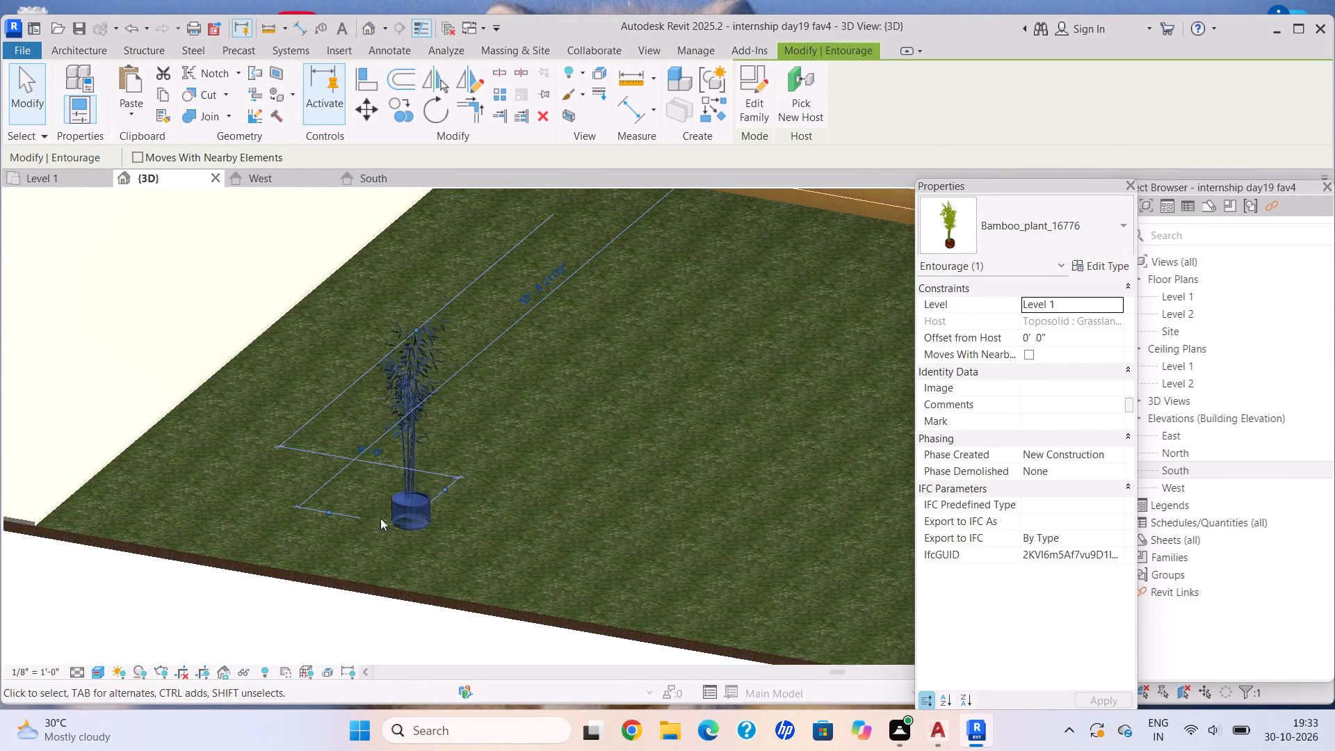
scroll(432, 513, "up", 4)
scroll(460, 550, "down", 18)
middle_click(492, 521)
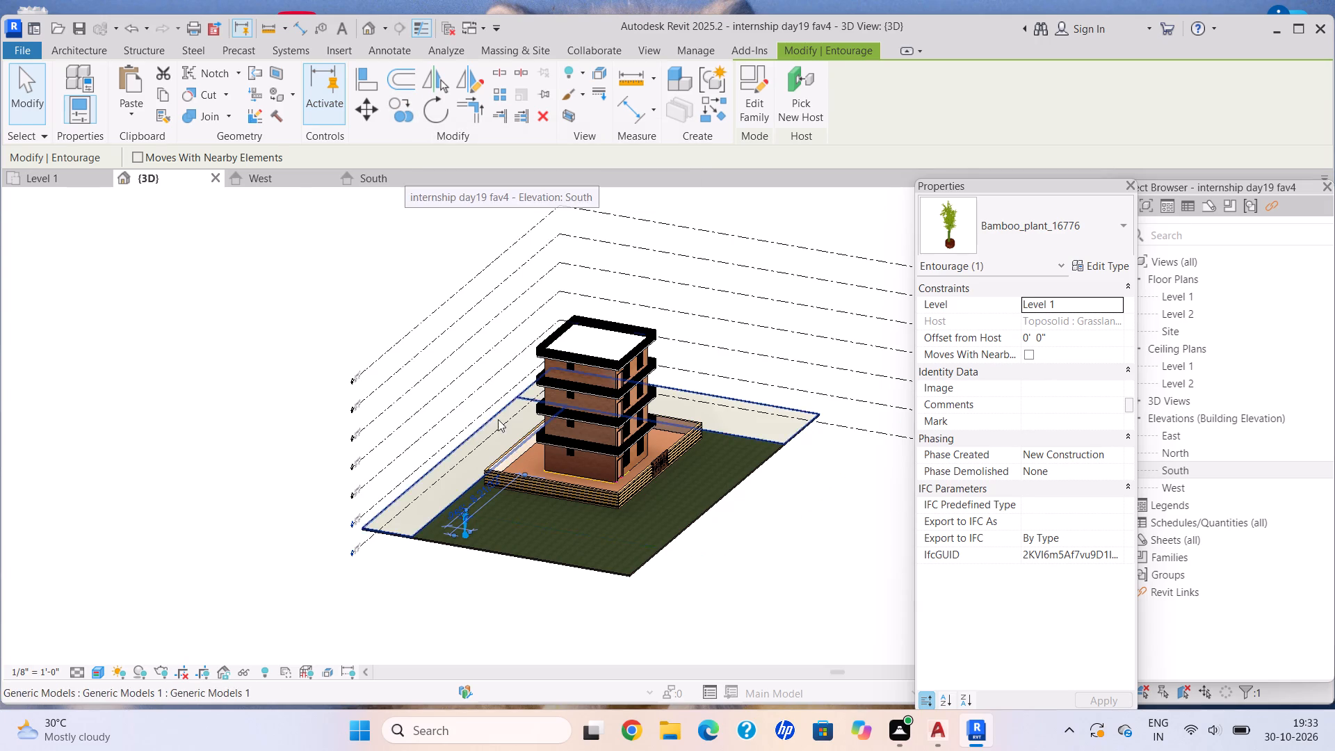
Copy the selected bamboo plant twice along the lawn's outer edge, once partway along and once near the lawn's outer corner.
scroll(474, 565, "up", 9)
middle_click_drag(471, 533, 395, 510)
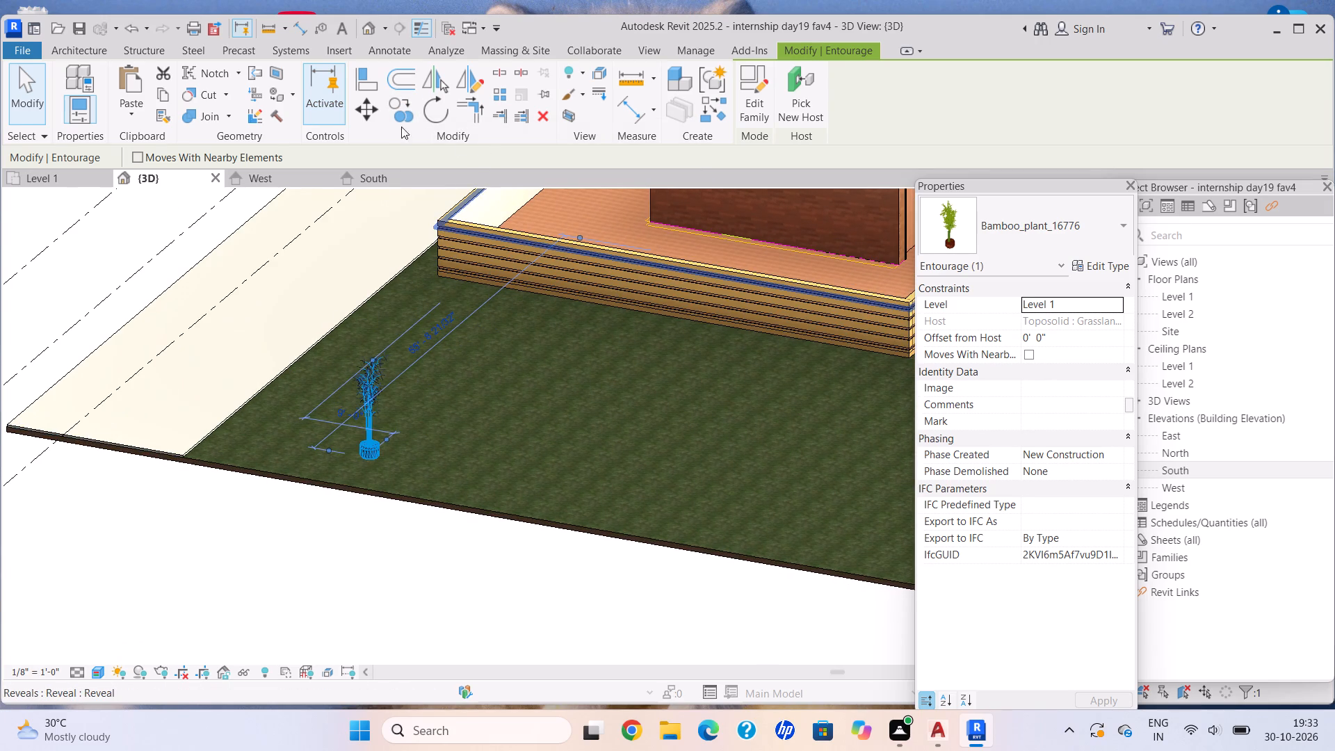
left_click(400, 122)
left_click(370, 449)
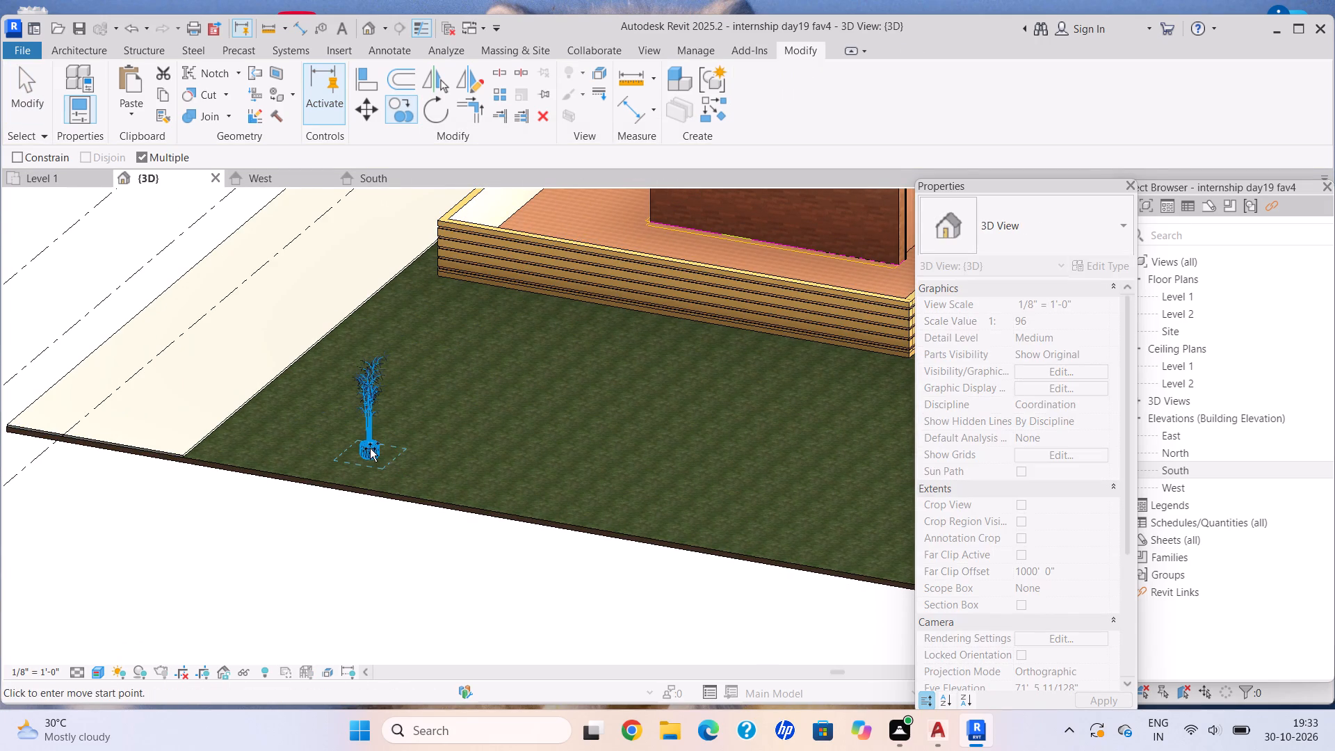
left_click(590, 502)
middle_click_drag(649, 477, 389, 435)
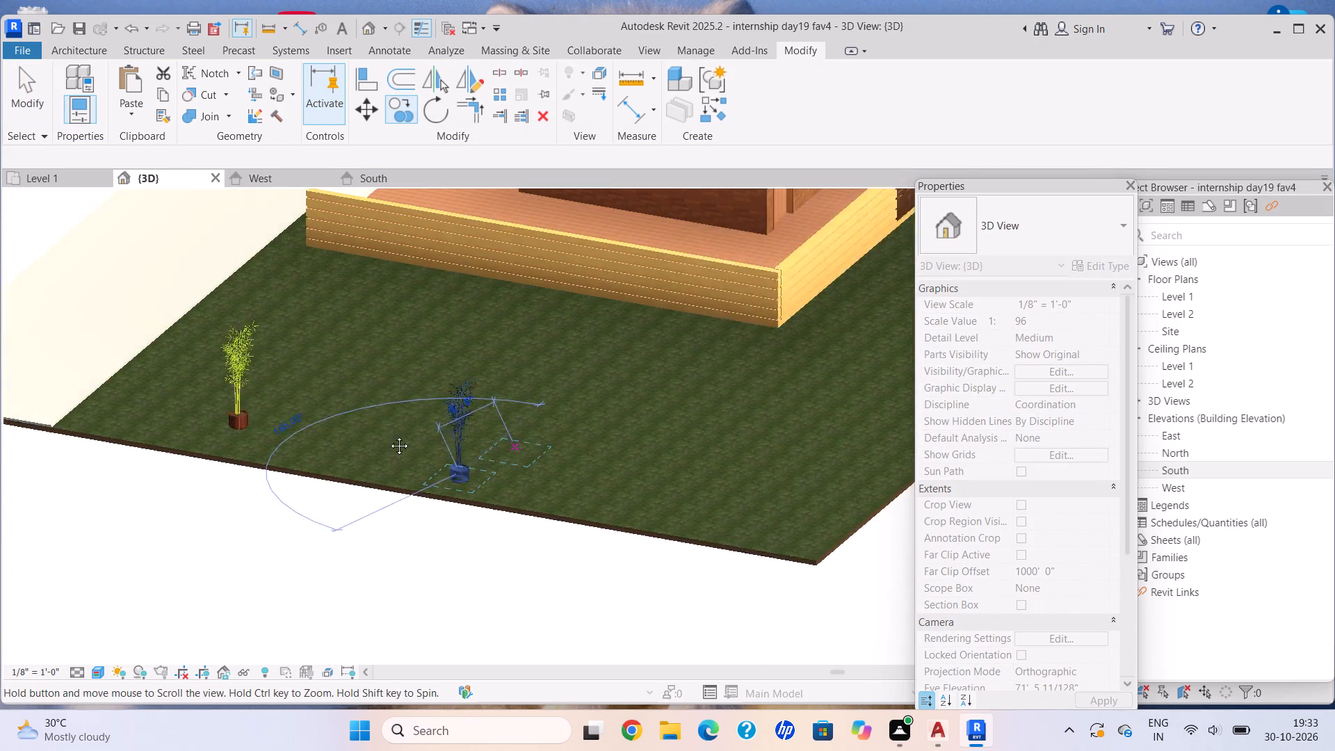
middle_click_drag(389, 435, 365, 435)
scroll(364, 435, "up", 1)
left_click(672, 534)
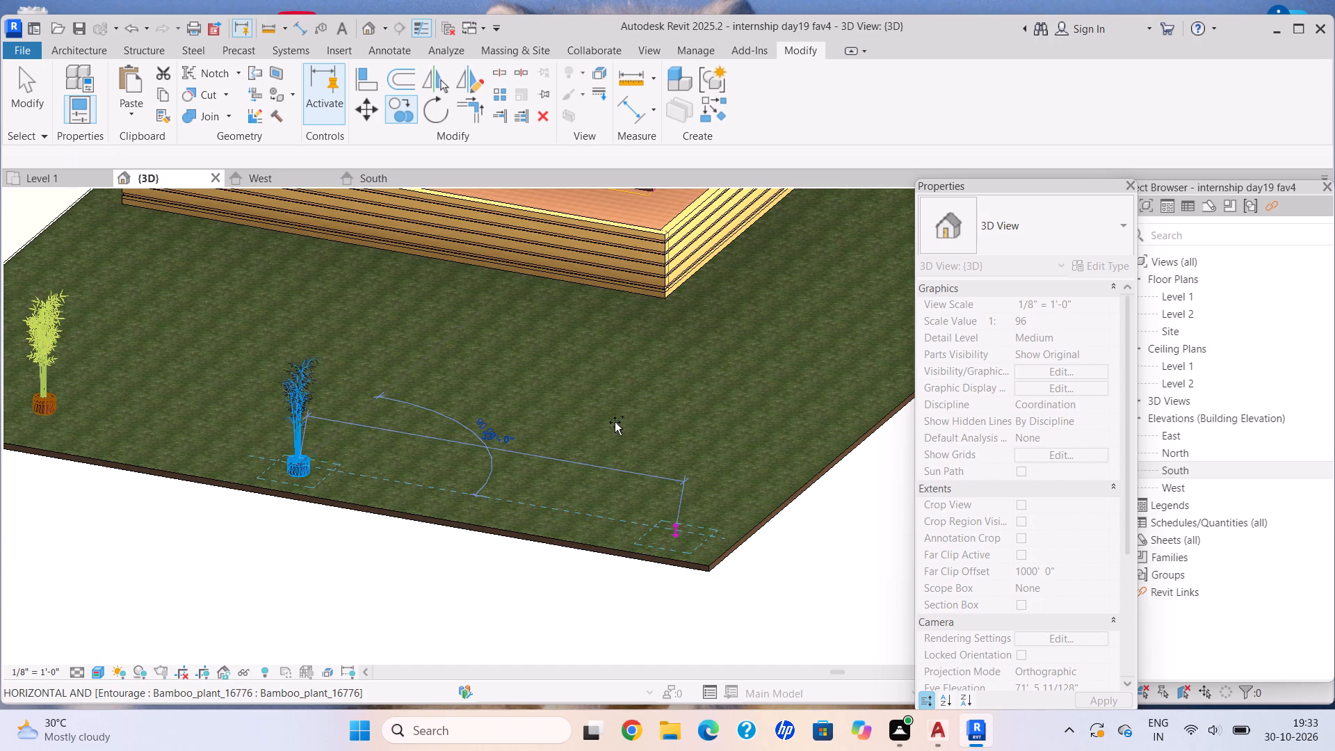
Place three more bamboo copies along the gate-side outer lawn edge, ending near the paved strip at the far end.
middle_click_drag(604, 405, 579, 455)
scroll(410, 345, "down", 1)
middle_click_drag(394, 350, 565, 426)
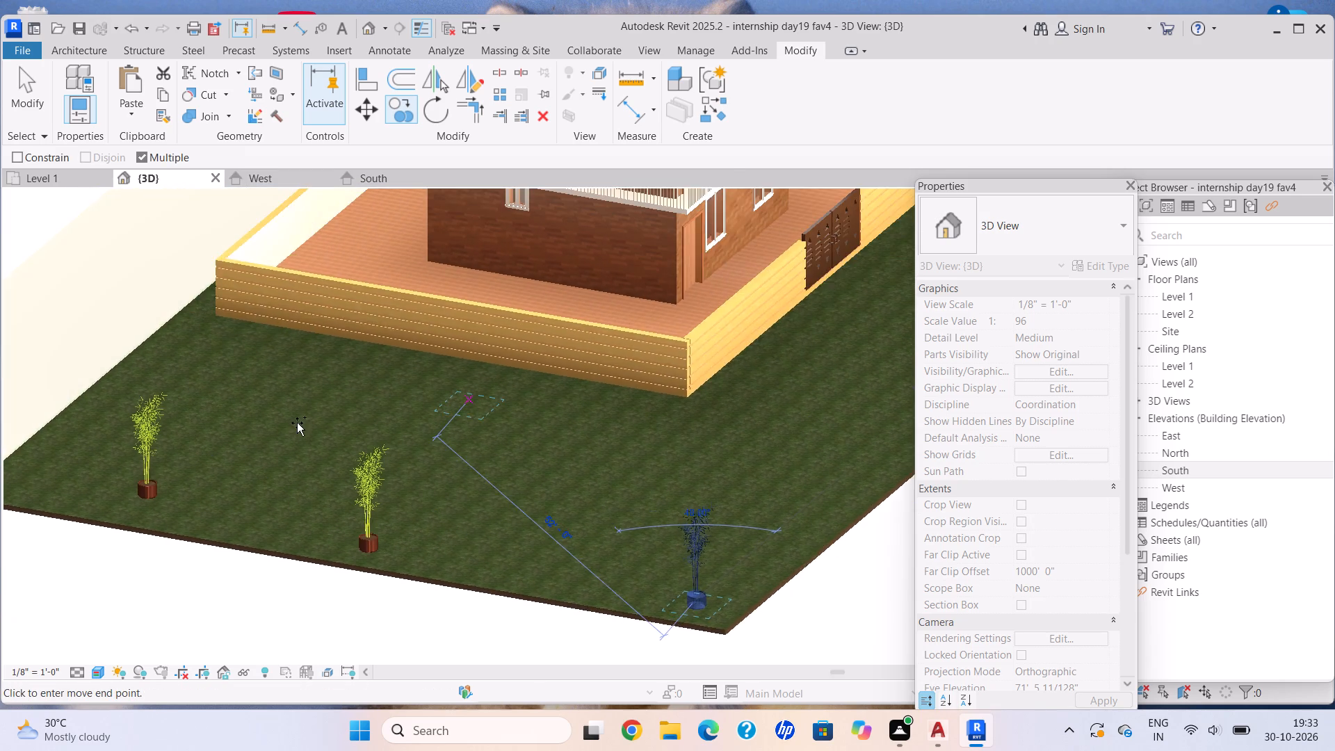
scroll(327, 360, "up", 3)
middle_click_drag(565, 421, 439, 408)
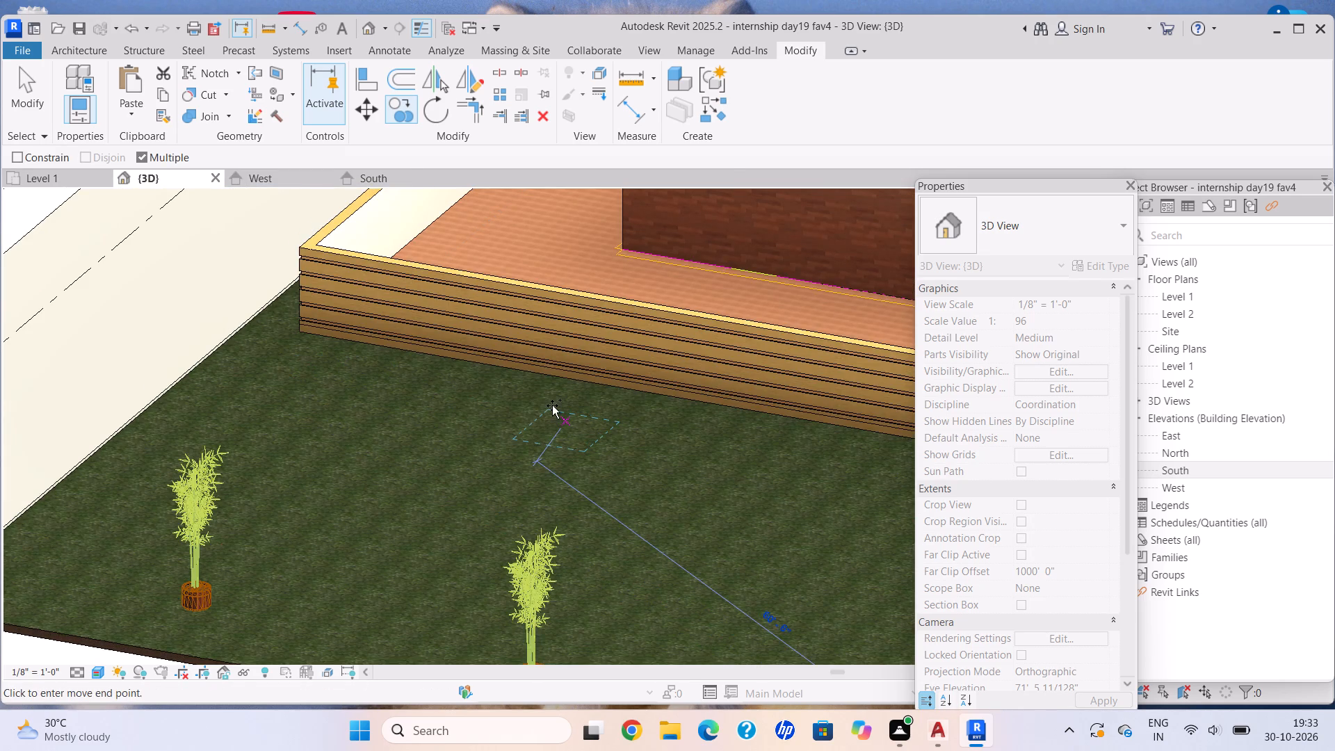
middle_click_drag(552, 405, 451, 376)
middle_click_drag(651, 467, 515, 391)
middle_click_drag(452, 371, 414, 361)
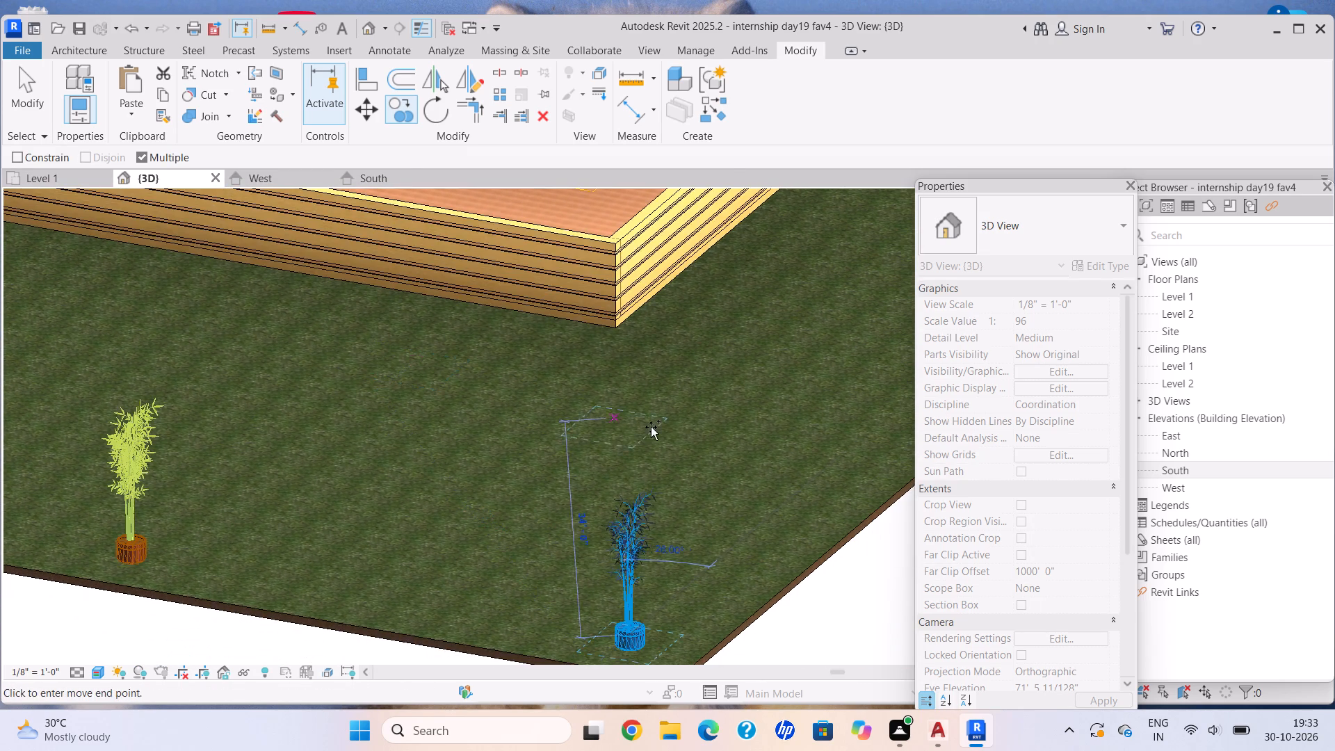
middle_click_drag(692, 436, 364, 522)
scroll(363, 522, "up", 1)
scroll(629, 484, "down", 5)
middle_click_drag(629, 484, 543, 497)
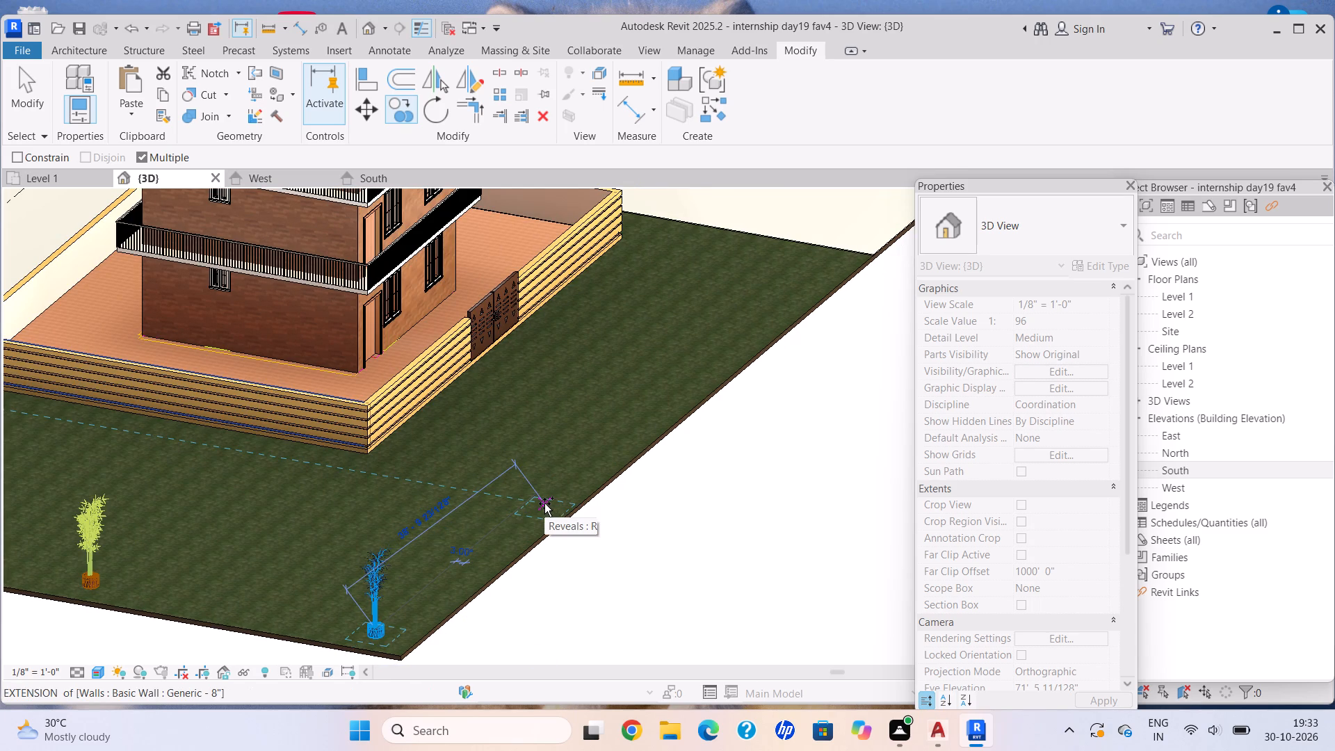
left_click(544, 503)
middle_click_drag(683, 348, 514, 410)
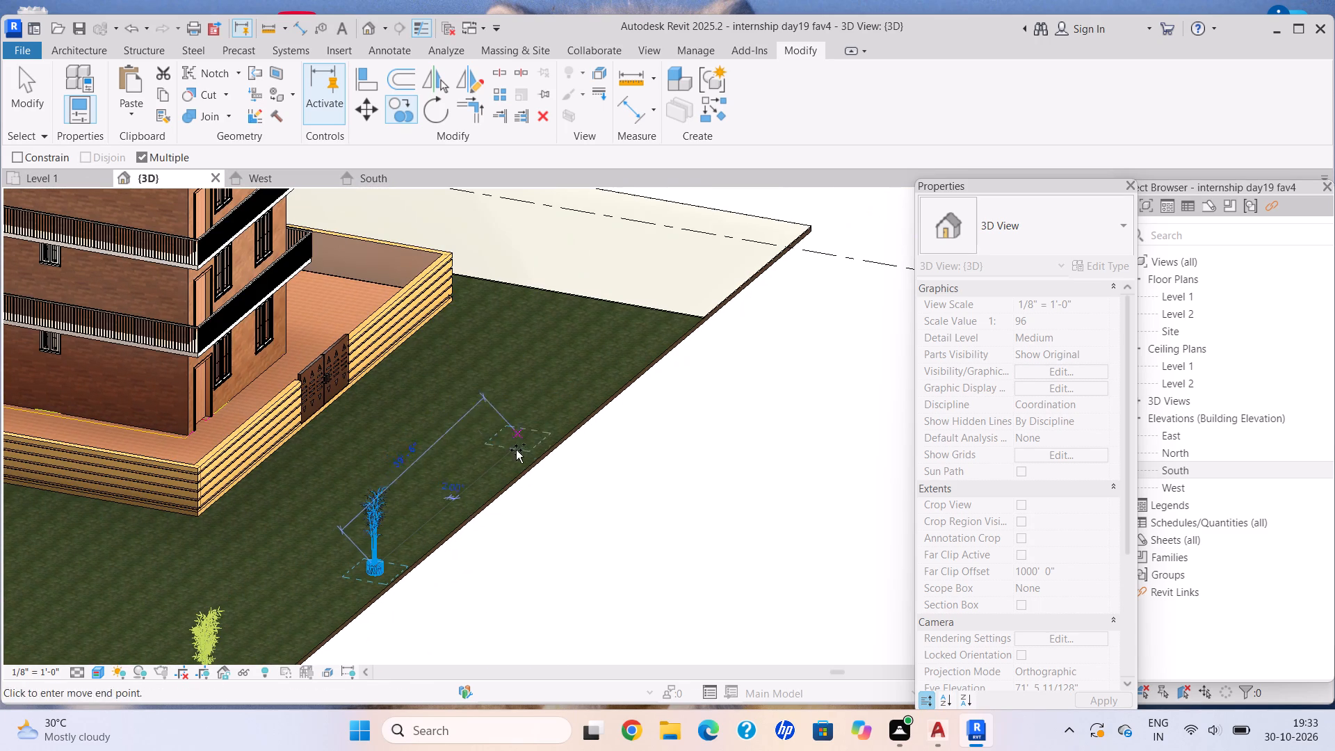
left_click(490, 465)
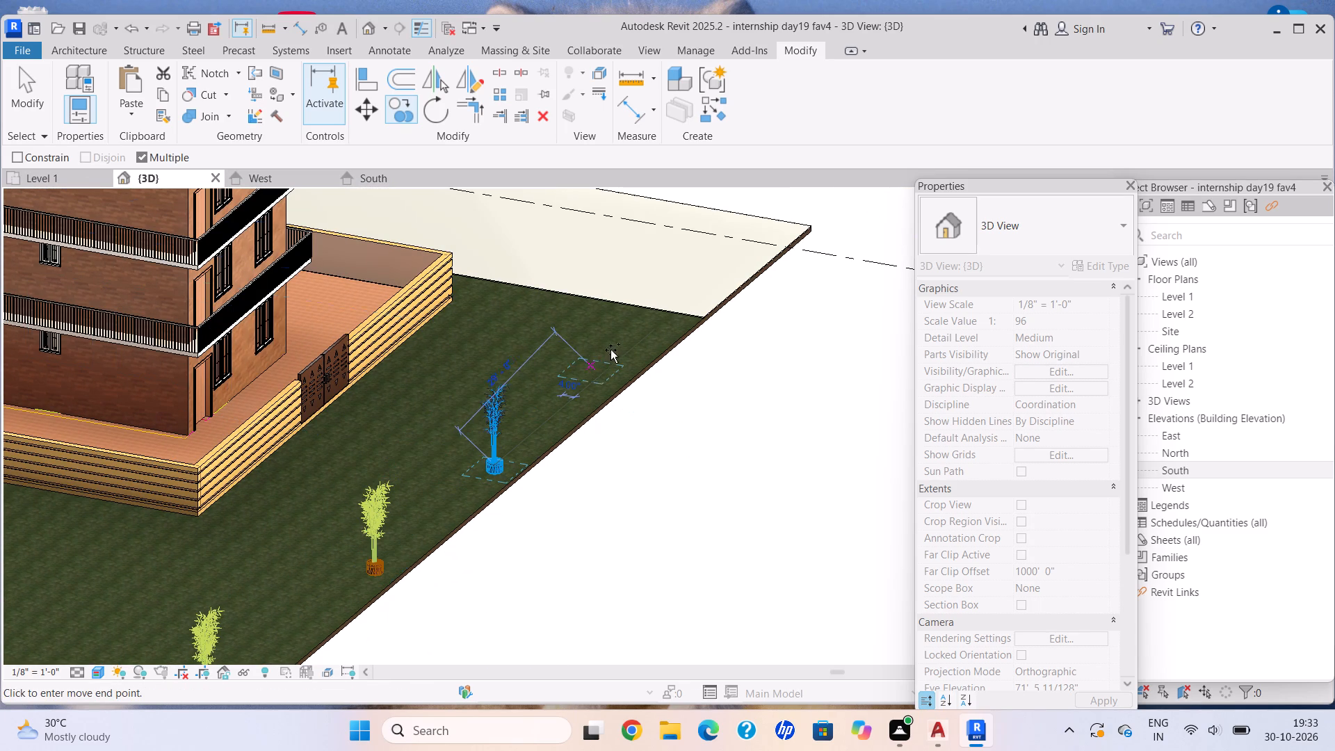
left_click(630, 327)
Place another bamboo copy between the first two plants past the lawn's corner on the gate-side edge.
scroll(578, 382, "down", 3)
middle_click_drag(490, 423, 494, 426)
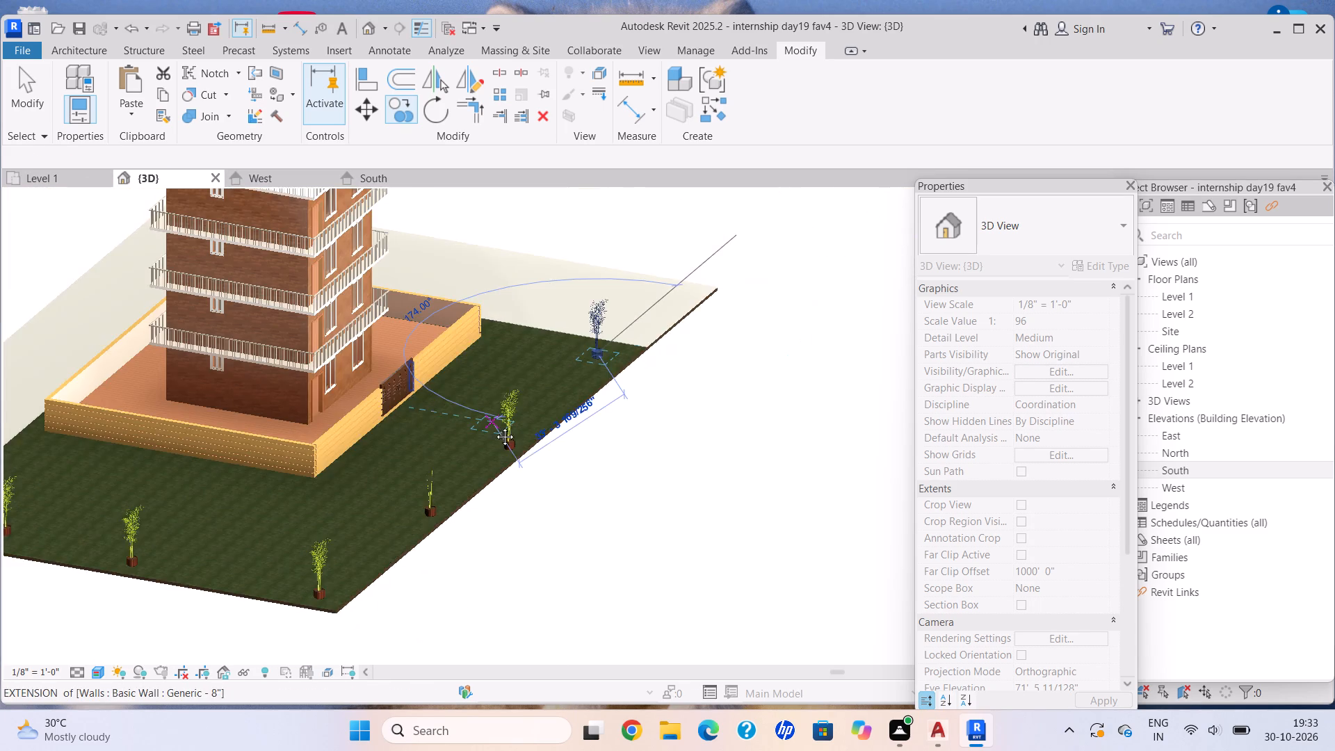
middle_click_drag(494, 426, 634, 384)
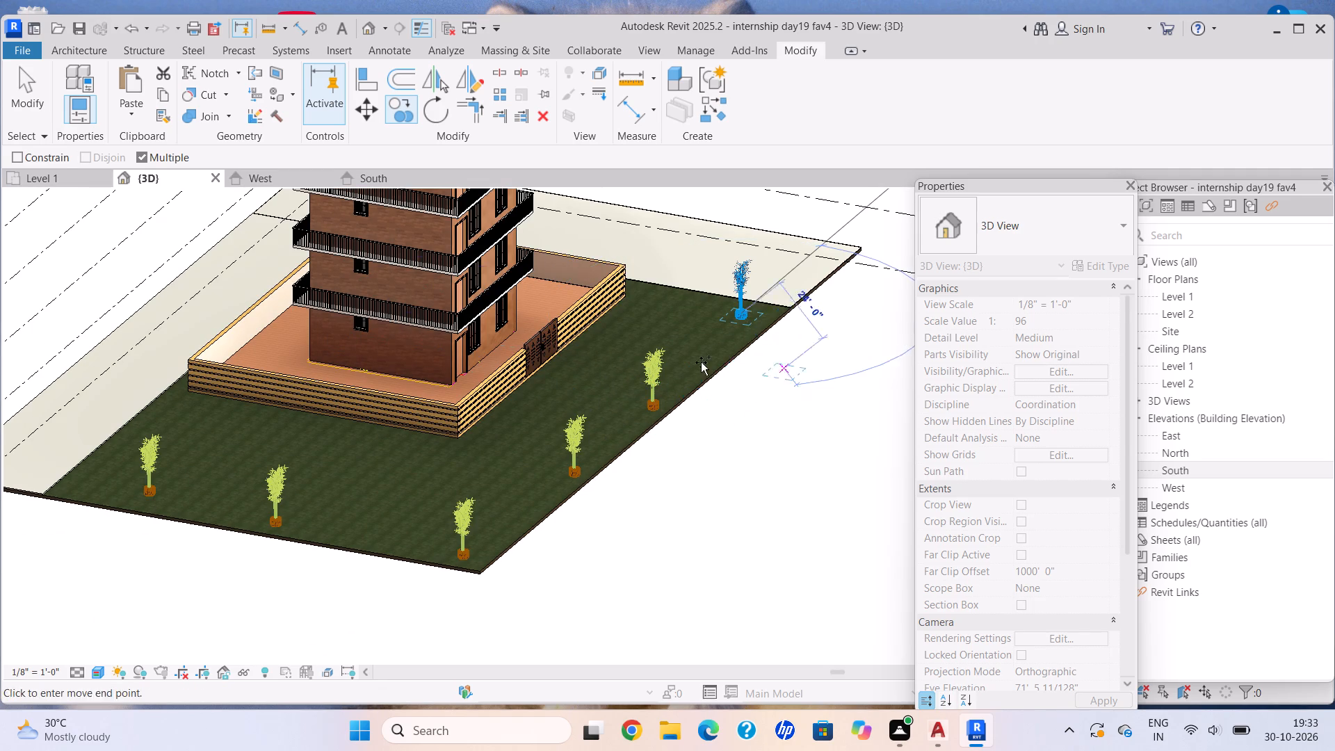
middle_click_drag(463, 401, 604, 375)
middle_click(606, 373)
scroll(729, 399, "up", 1)
middle_click_drag(727, 398, 702, 414)
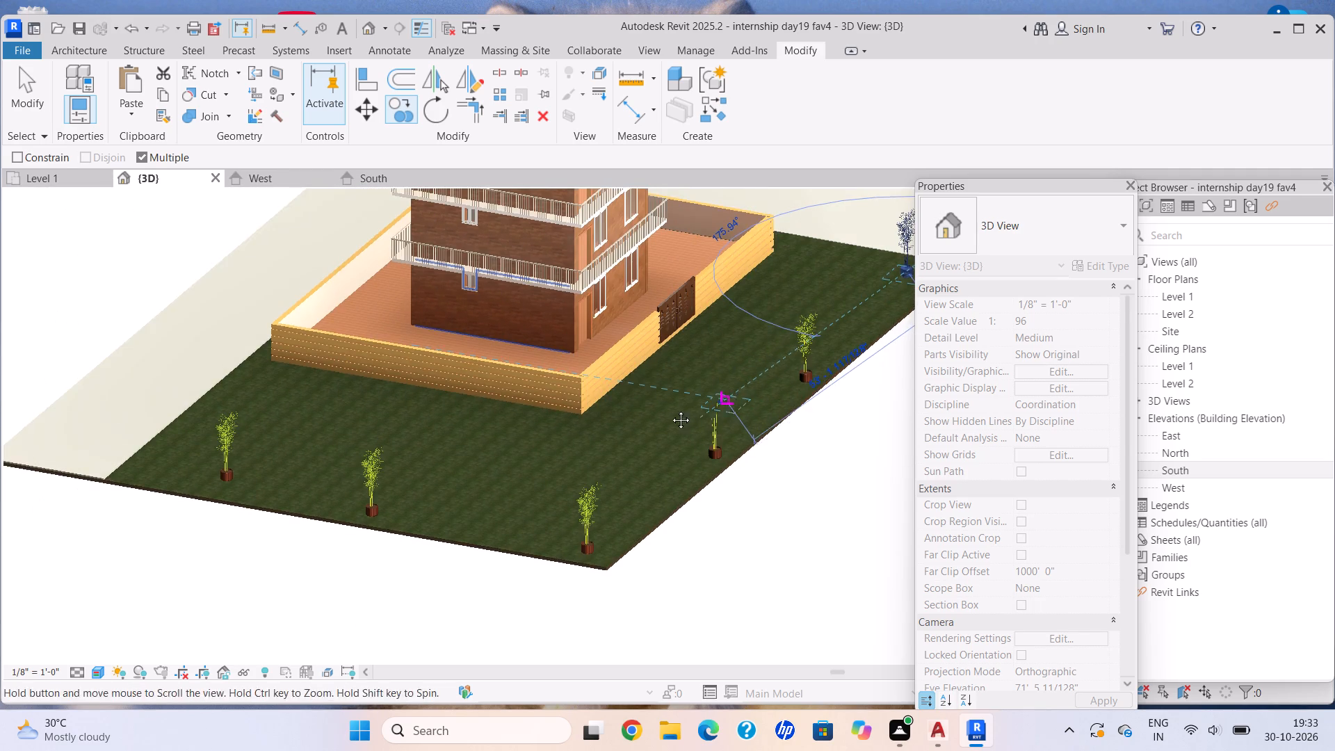
scroll(651, 385, "up", 3)
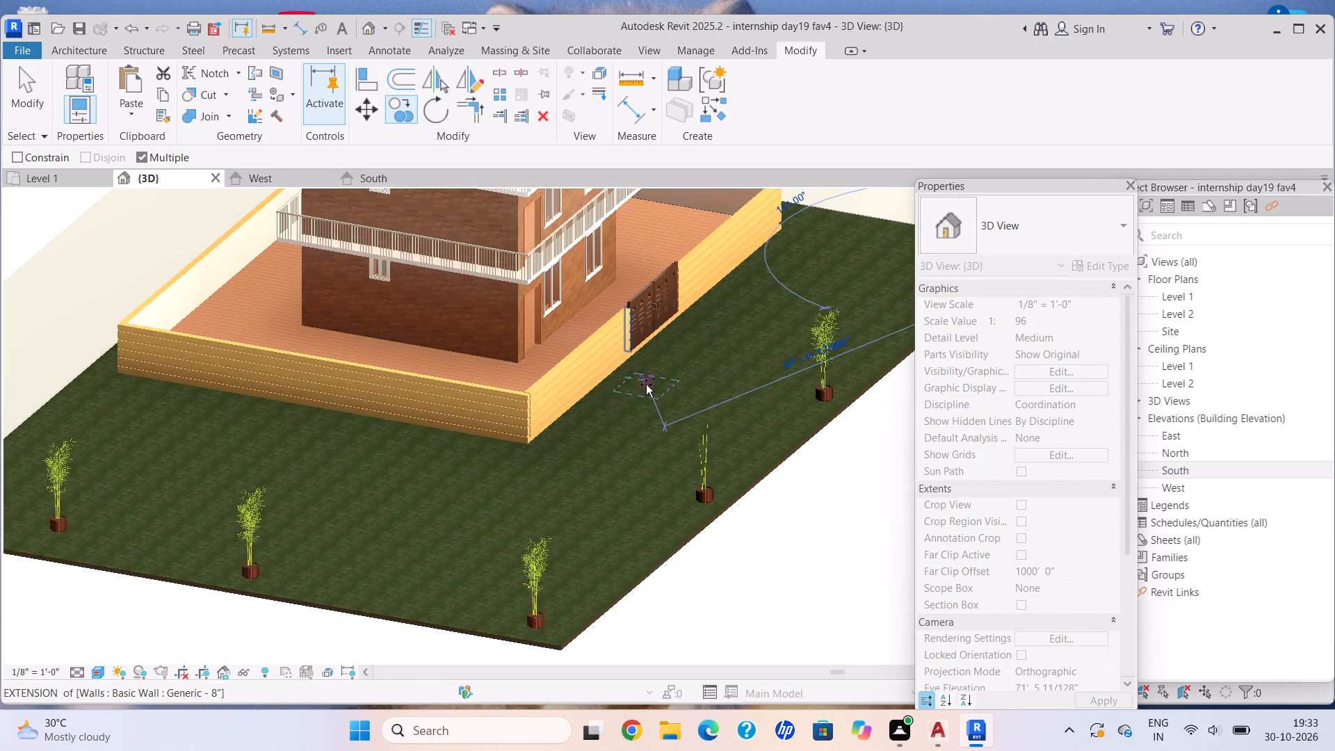
scroll(691, 386, "down", 1)
middle_click_drag(673, 375, 576, 365)
scroll(556, 365, "down", 1)
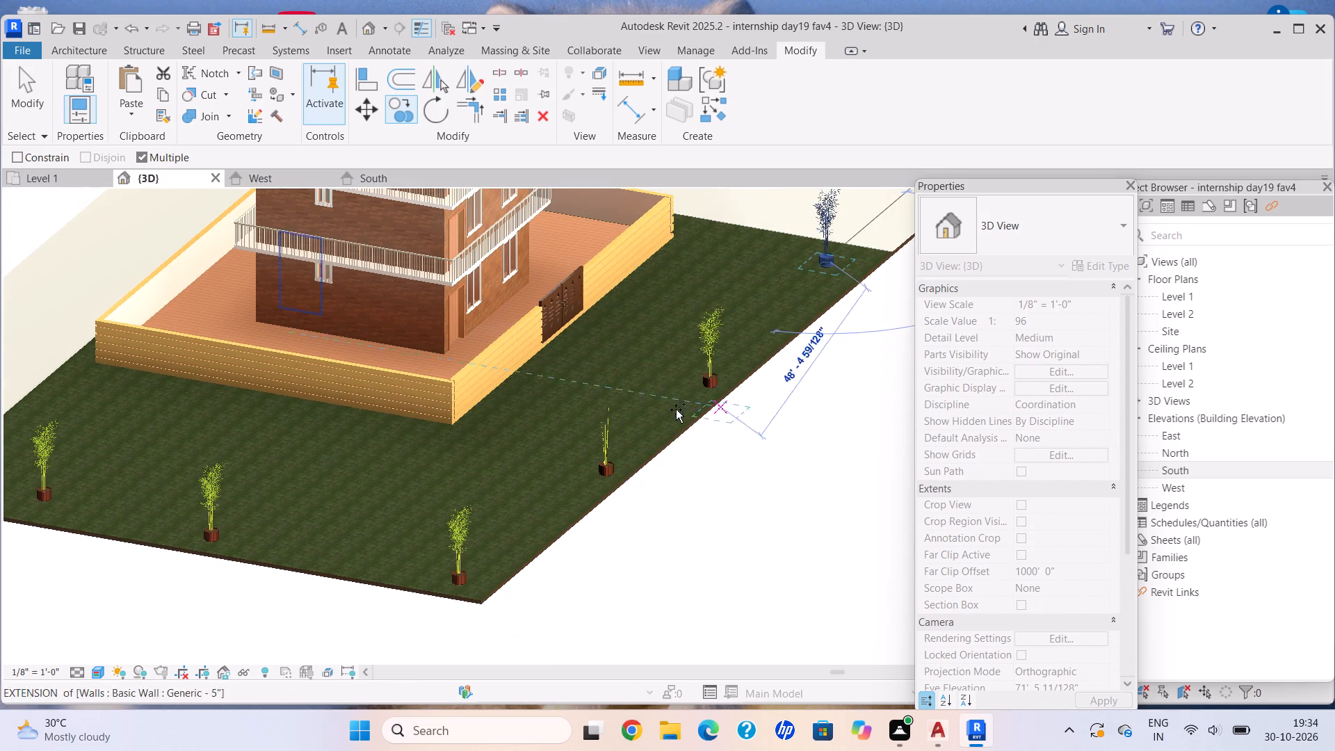
middle_click_drag(668, 410, 645, 408)
scroll(645, 407, "up", 4)
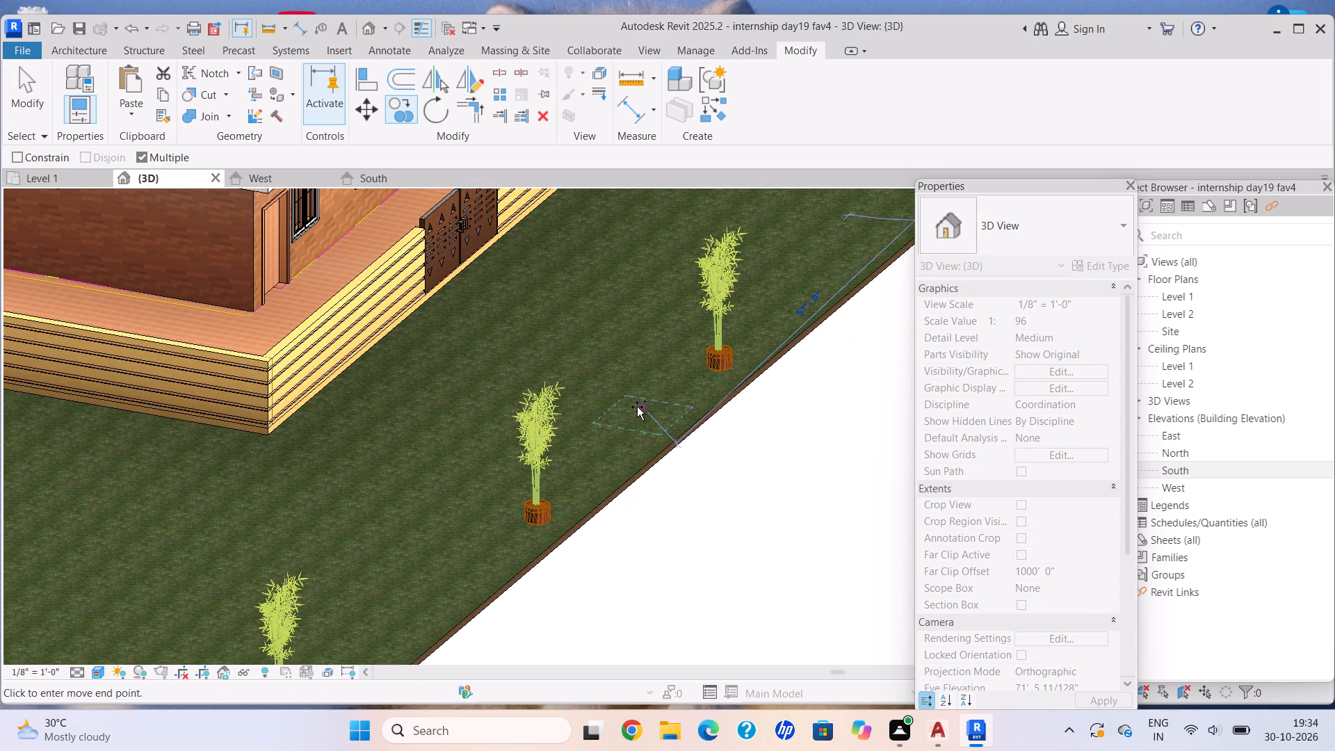
left_click(637, 407)
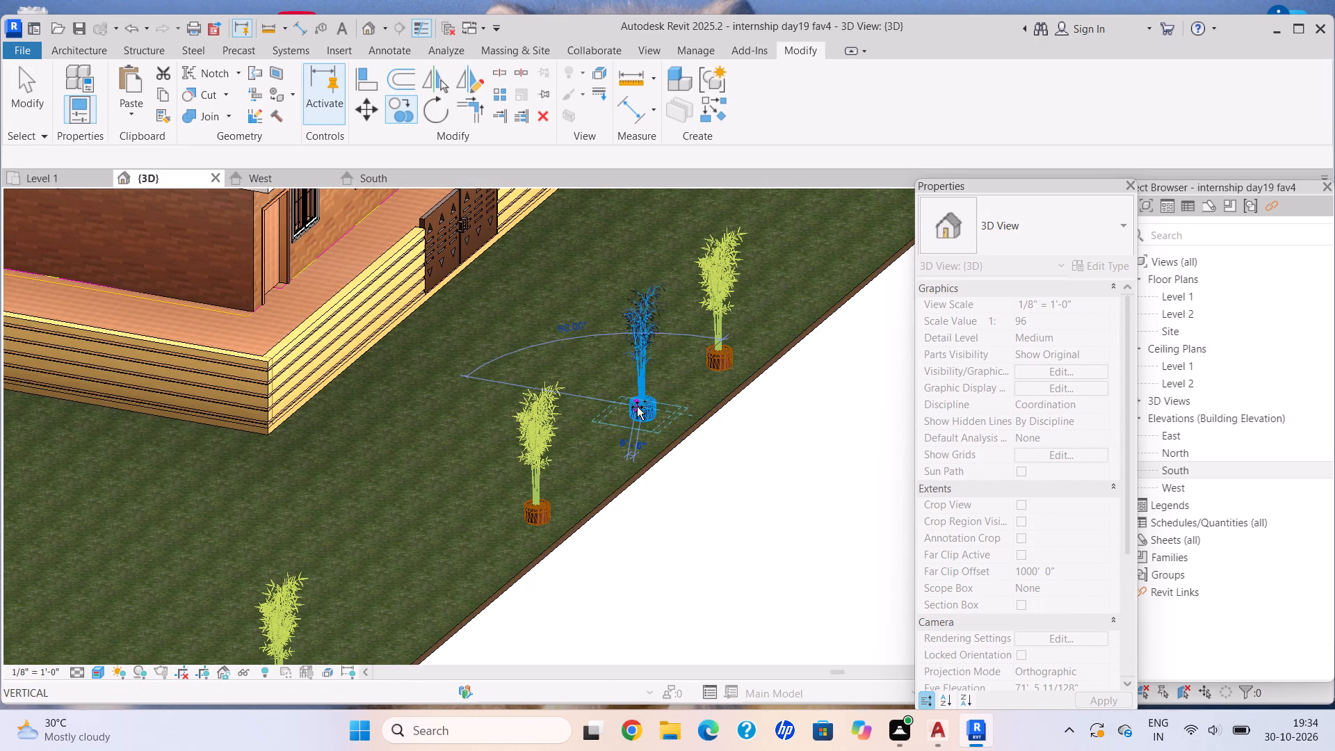
Place a bamboo copy between the outer-corner plant and its neighbour on the lawn edge adjoining the gate-side edge.
middle_click_drag(786, 348, 559, 465)
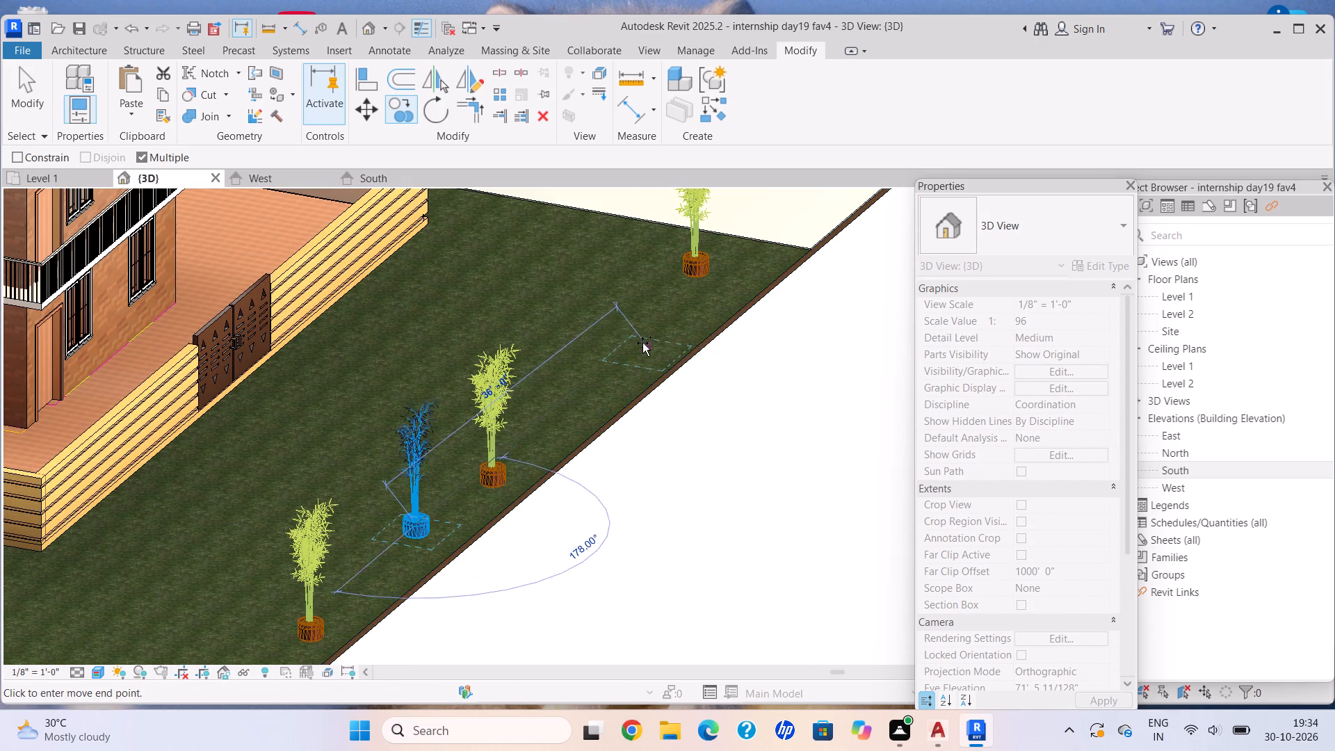
scroll(602, 357, "up", 2)
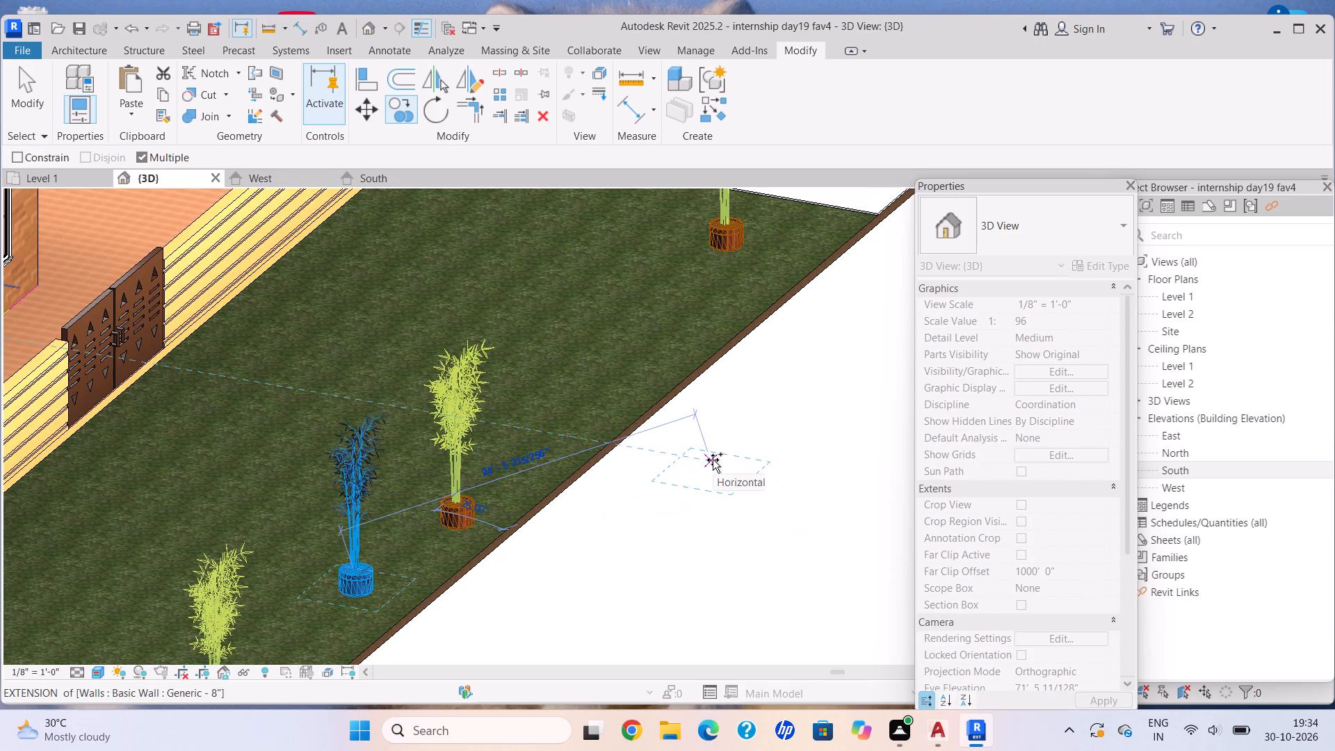
scroll(552, 499, "down", 2)
middle_click_drag(551, 492, 718, 391)
scroll(466, 556, "down", 1)
middle_click_drag(466, 555, 574, 471)
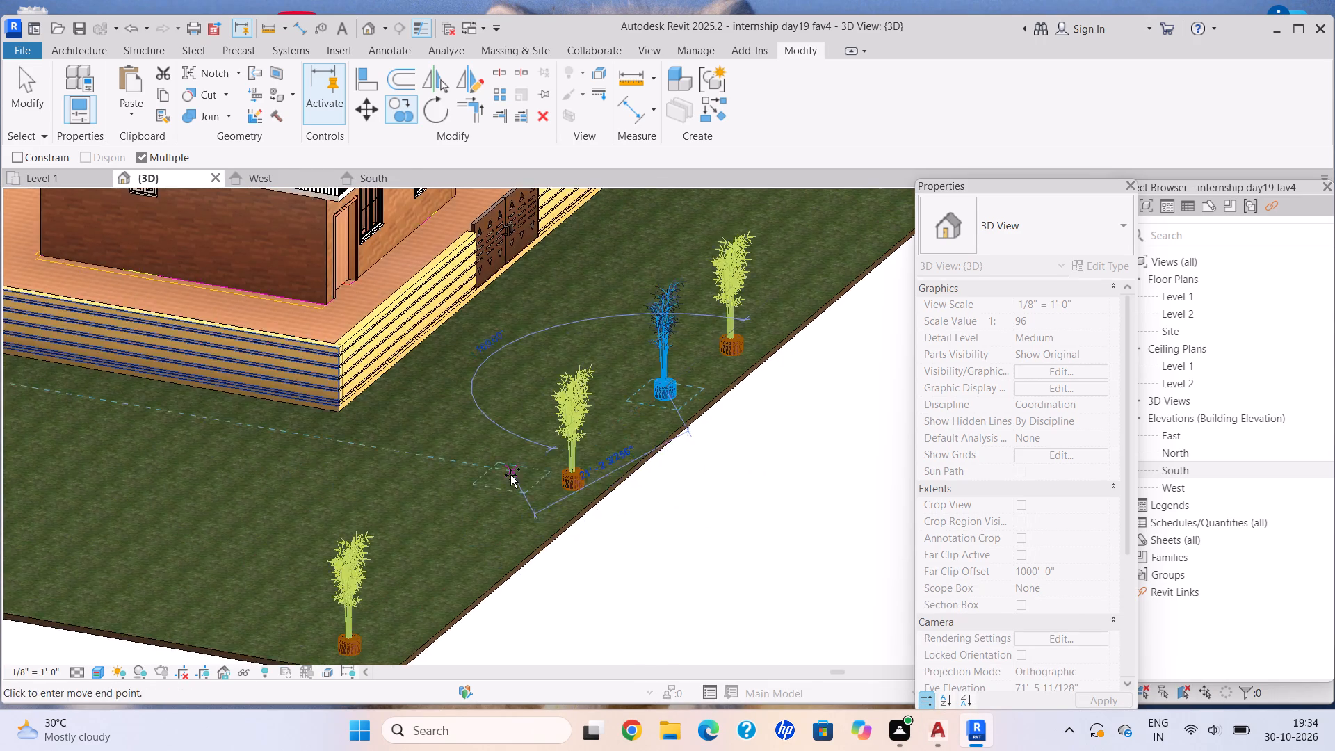
scroll(510, 475, "down", 1)
middle_click_drag(508, 475, 596, 373)
middle_click_drag(499, 519, 557, 502)
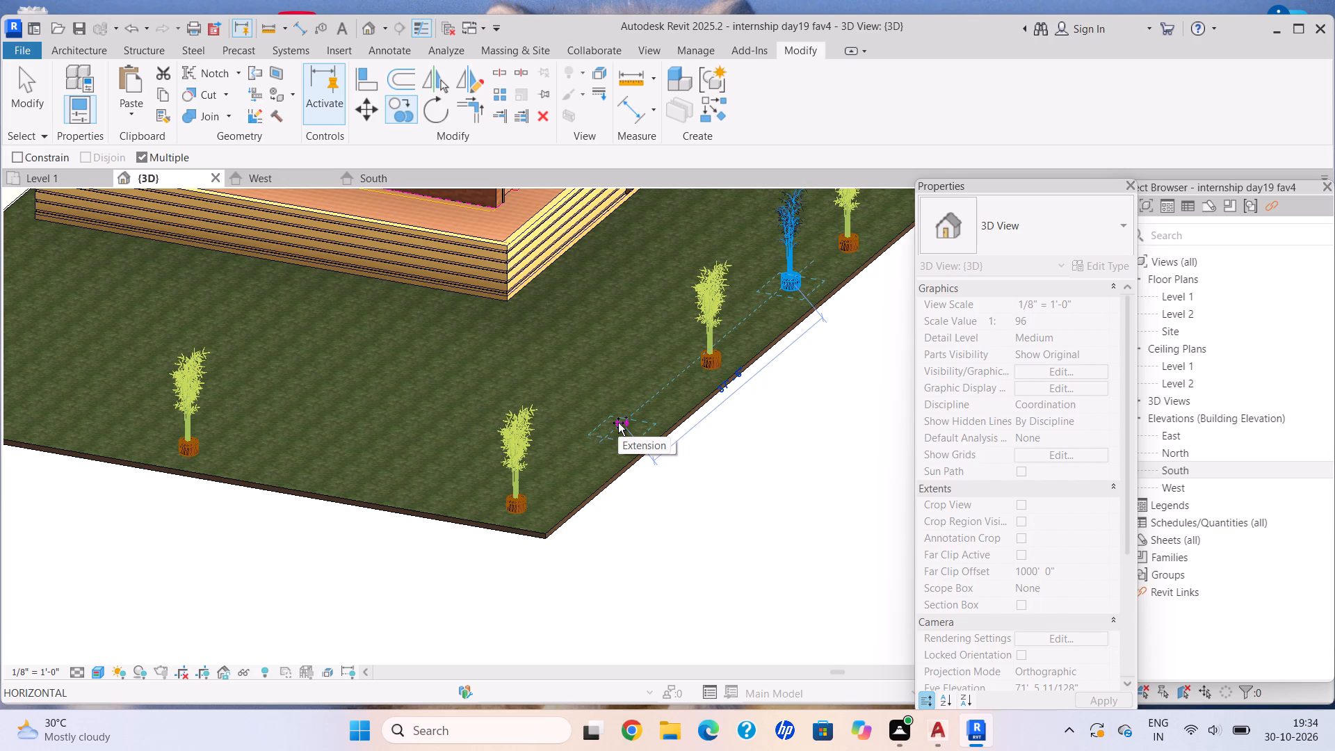
middle_click_drag(617, 423, 634, 428)
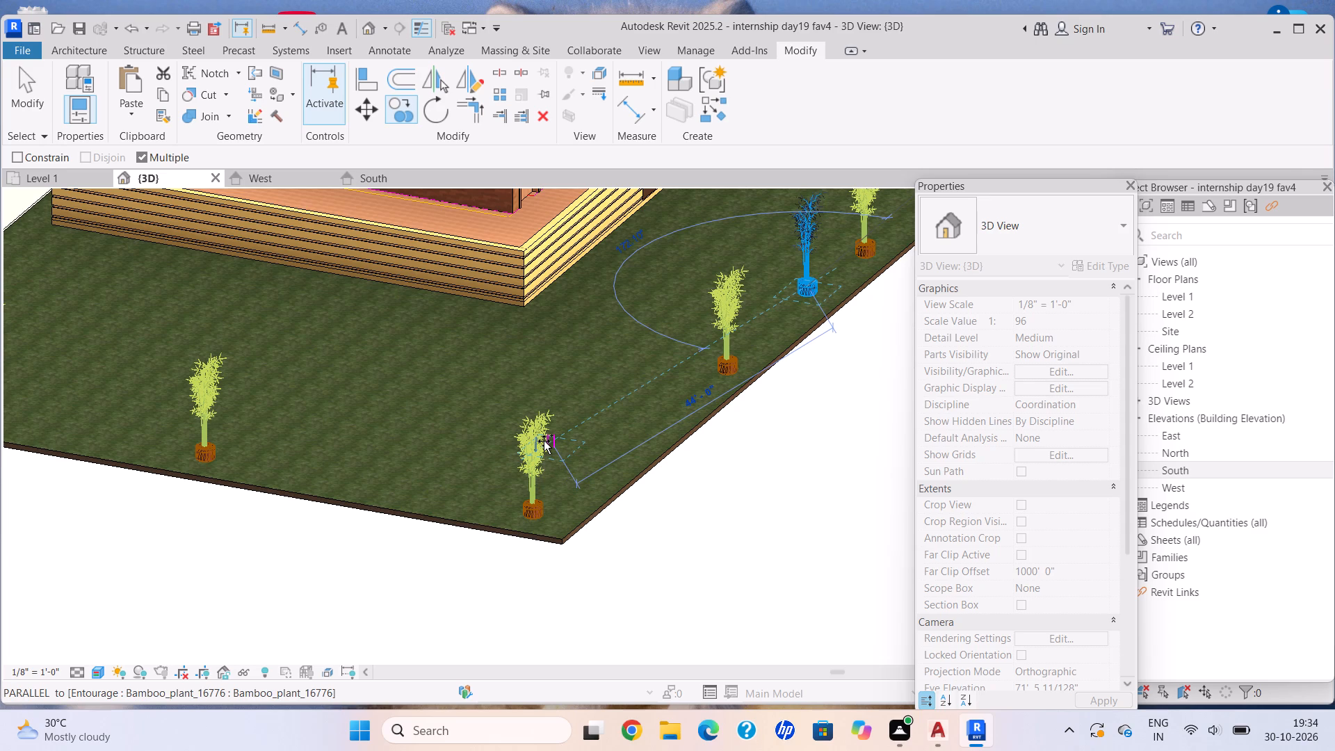
scroll(579, 417, "down", 1)
middle_click_drag(614, 426, 639, 428)
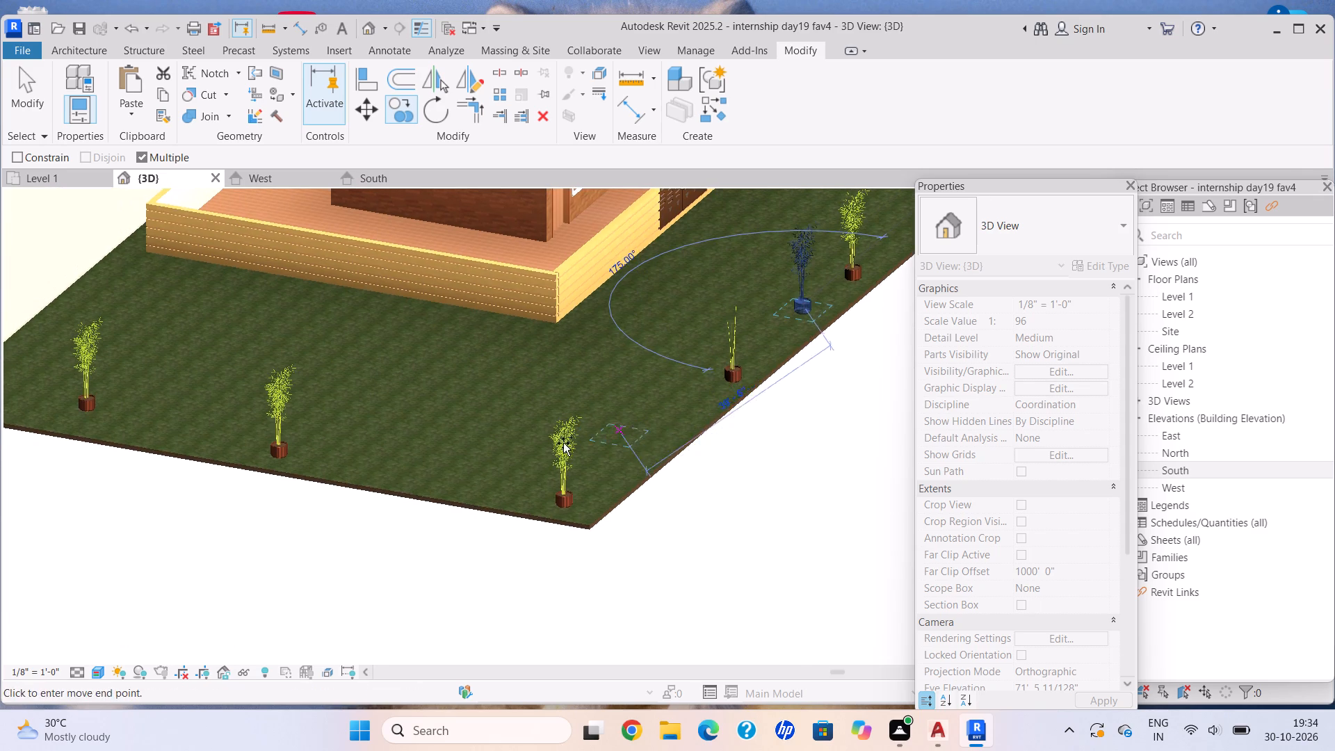
middle_click_drag(540, 447, 674, 455)
scroll(516, 473, "up", 2)
scroll(578, 484, "up", 2)
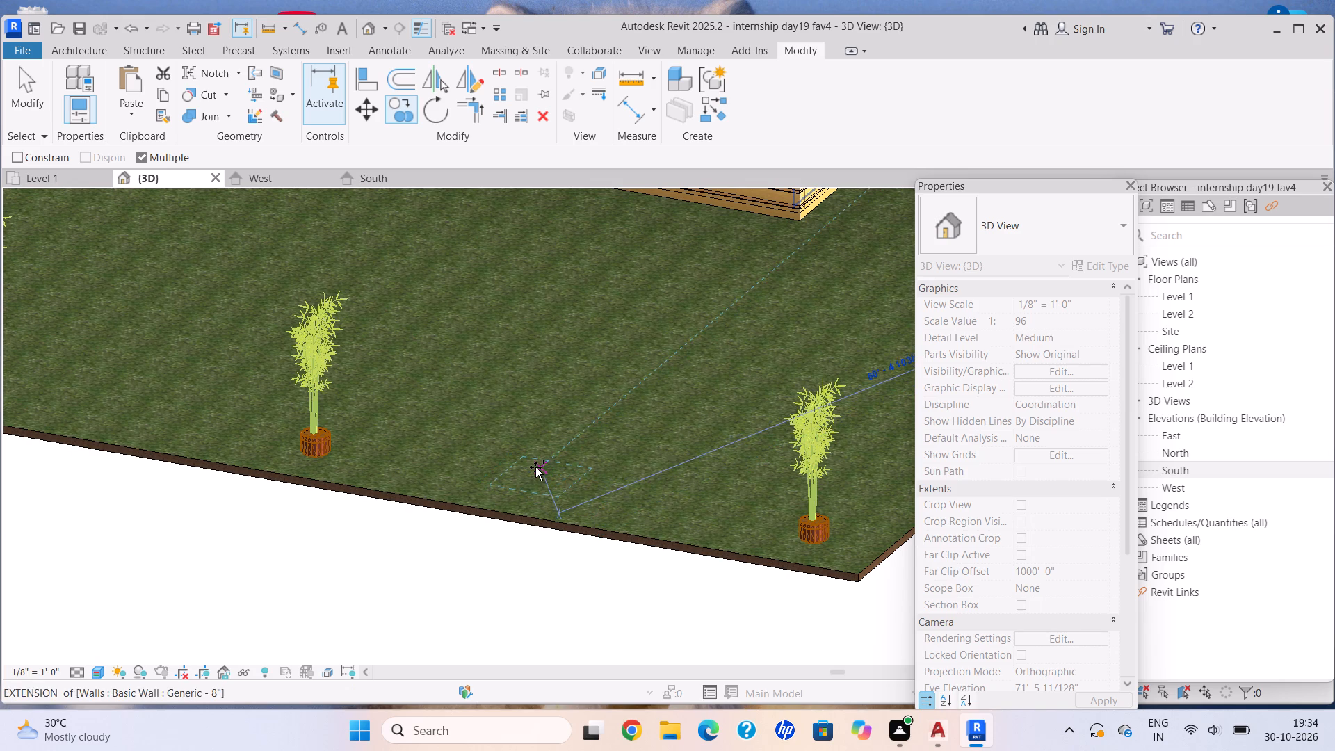
scroll(535, 467, "down", 1)
middle_click_drag(535, 467, 508, 412)
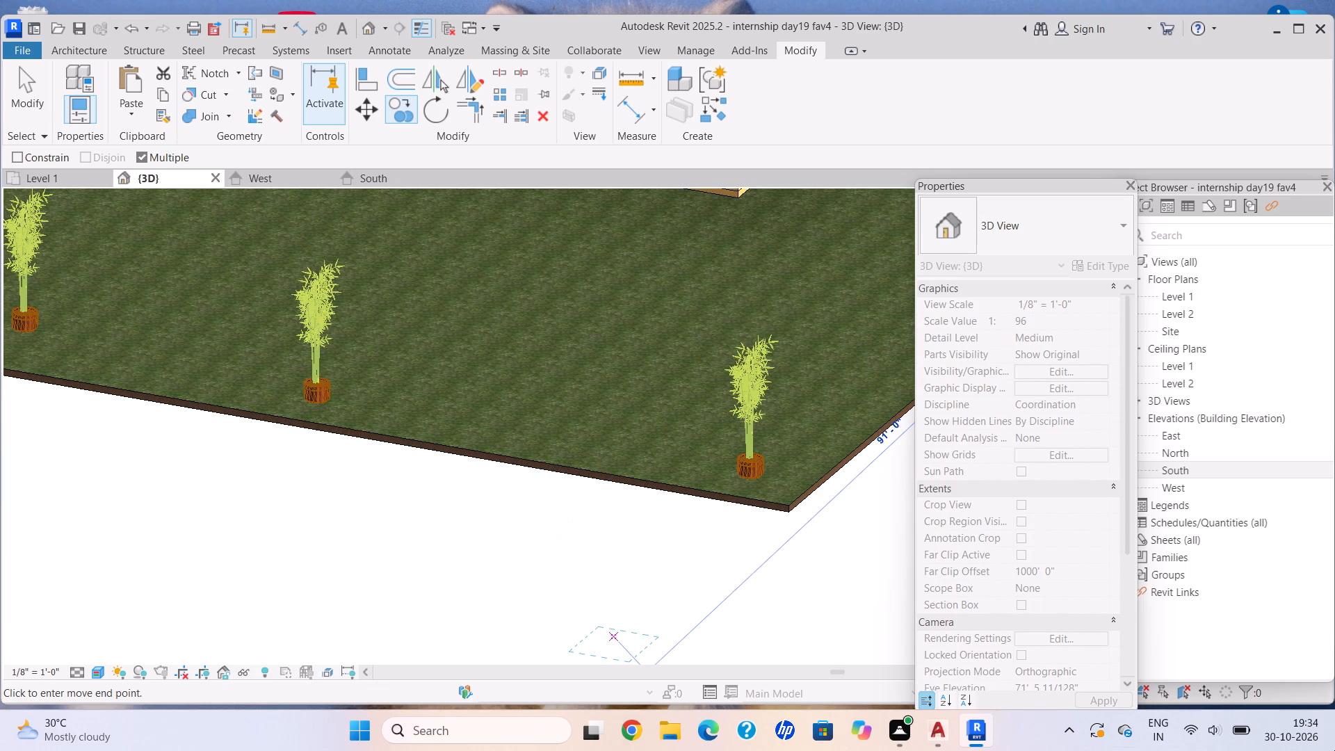
scroll(818, 308, "down", 7)
middle_click_drag(677, 342, 665, 387)
scroll(681, 373, "up", 2)
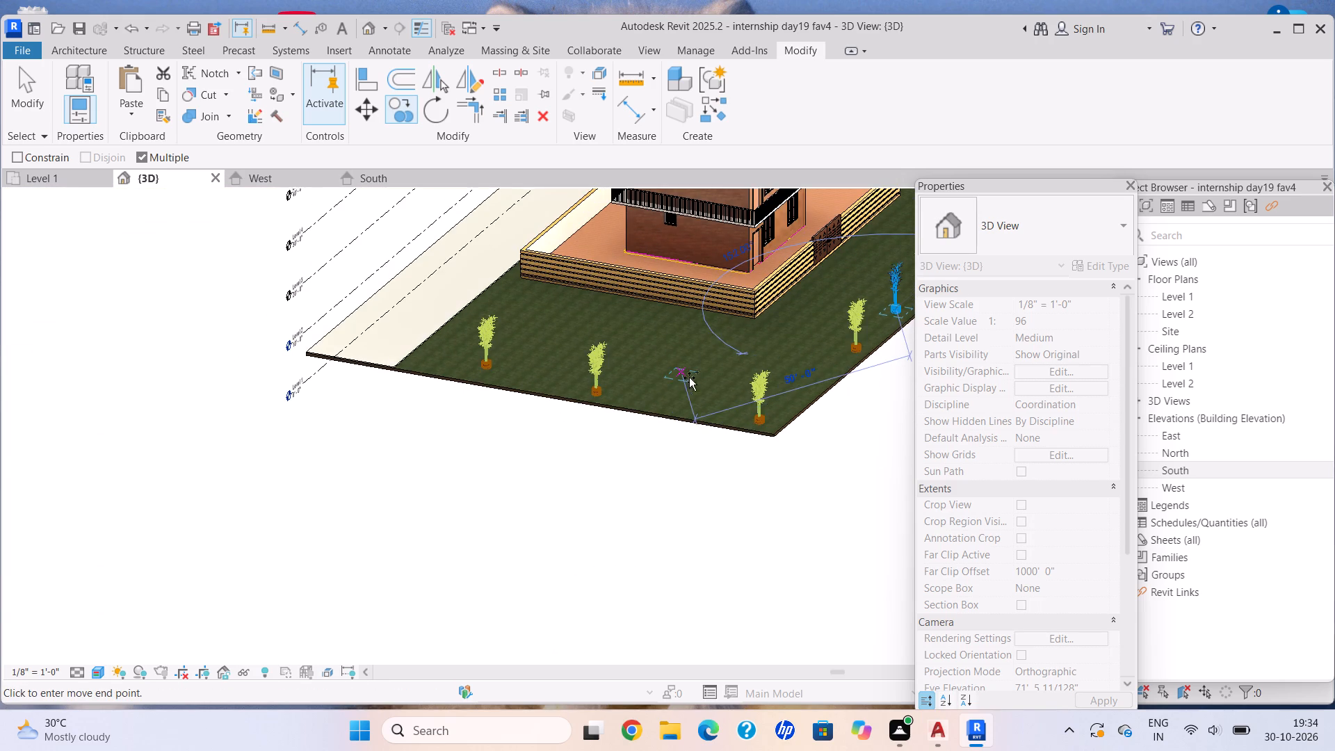
scroll(689, 378, "up", 1)
scroll(703, 329, "down", 1)
scroll(683, 369, "up", 8)
scroll(681, 433, "down", 3)
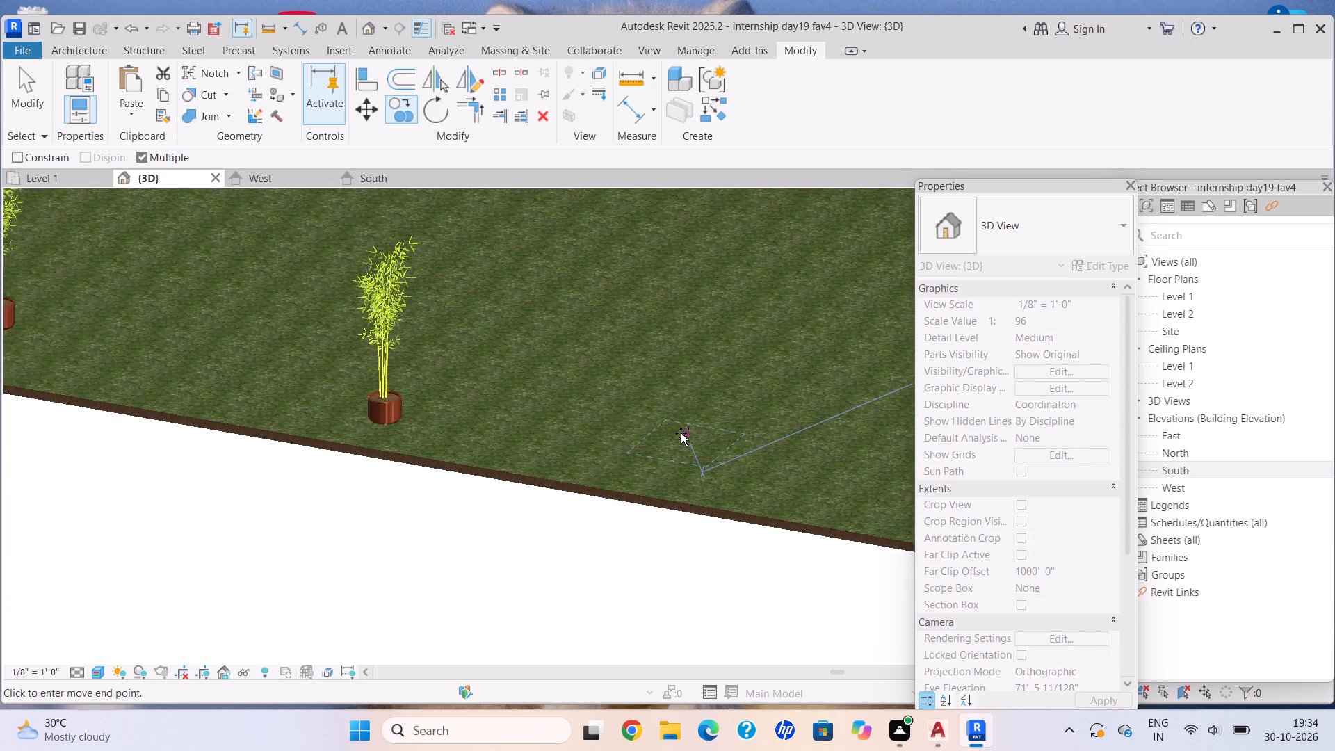
middle_click_drag(680, 433, 684, 403)
middle_click_drag(690, 385, 778, 241)
scroll(778, 241, "down", 2)
middle_click_drag(770, 239, 766, 346)
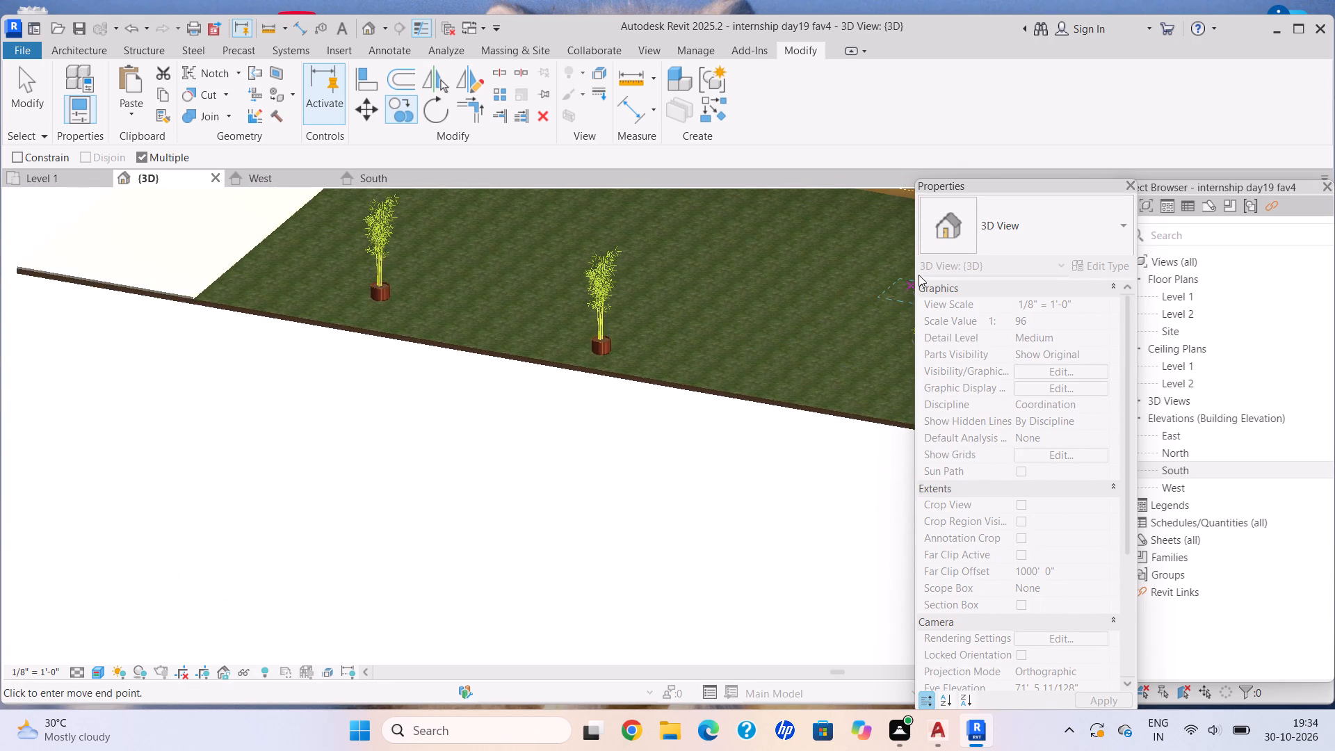
middle_click_drag(784, 302, 743, 399)
scroll(784, 302, "down", 1)
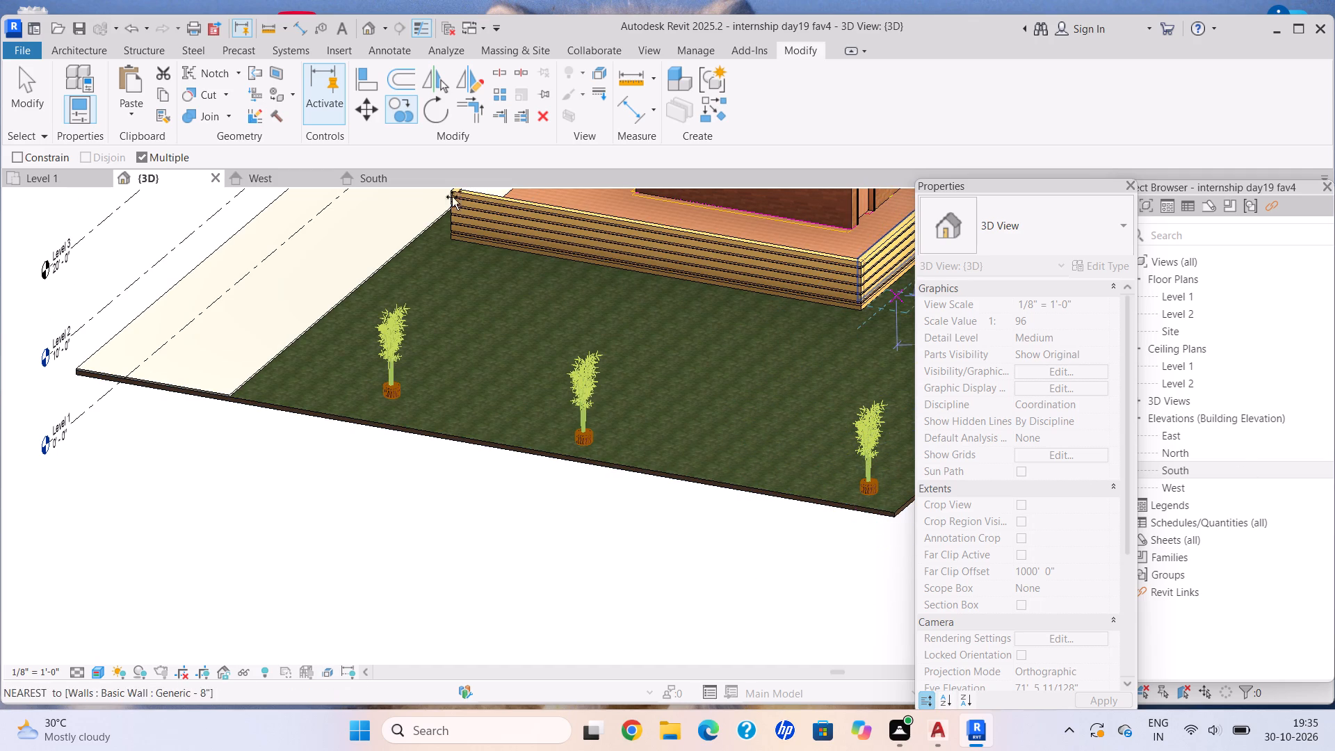
scroll(701, 441, "down", 1)
middle_click_drag(697, 441, 676, 430)
scroll(690, 443, "up", 2)
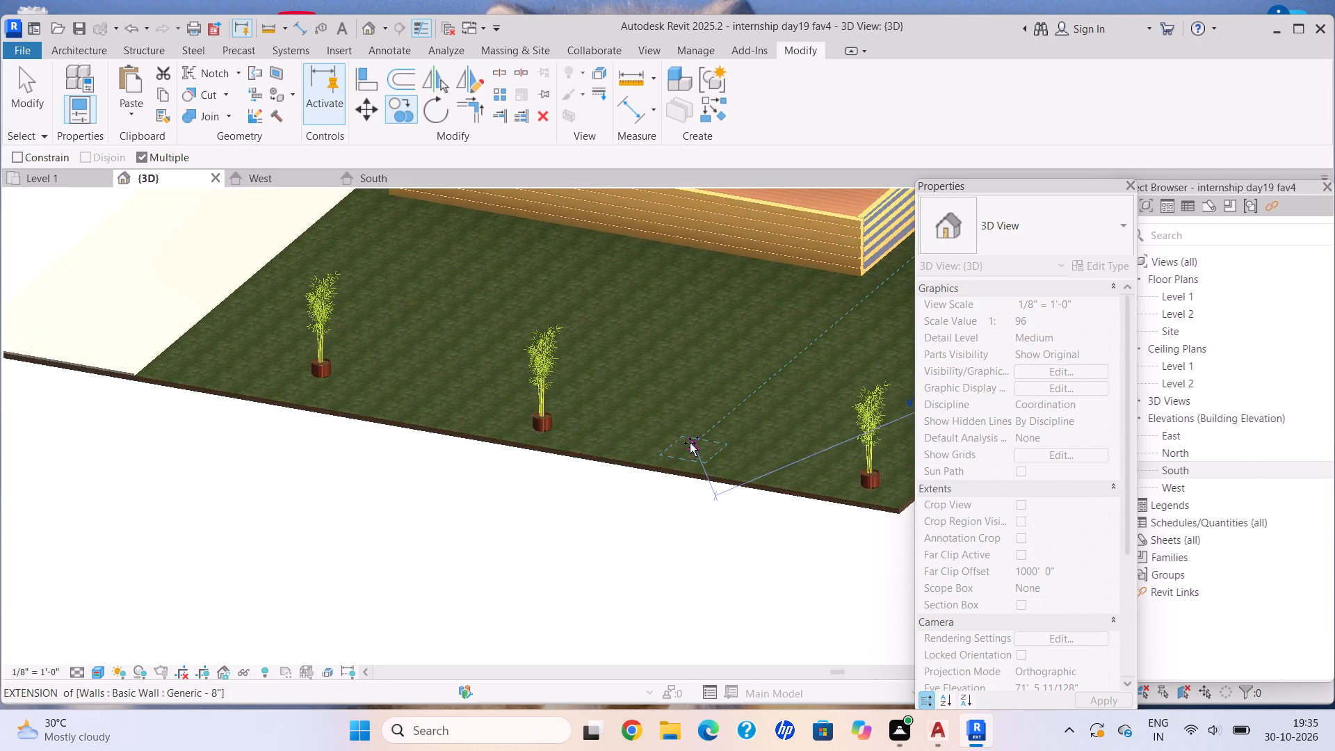
scroll(690, 443, "up", 3)
scroll(690, 443, "down", 7)
scroll(686, 442, "up", 1)
middle_click_drag(685, 441, 642, 478)
middle_click_drag(786, 446, 660, 473)
middle_click_drag(652, 474, 645, 475)
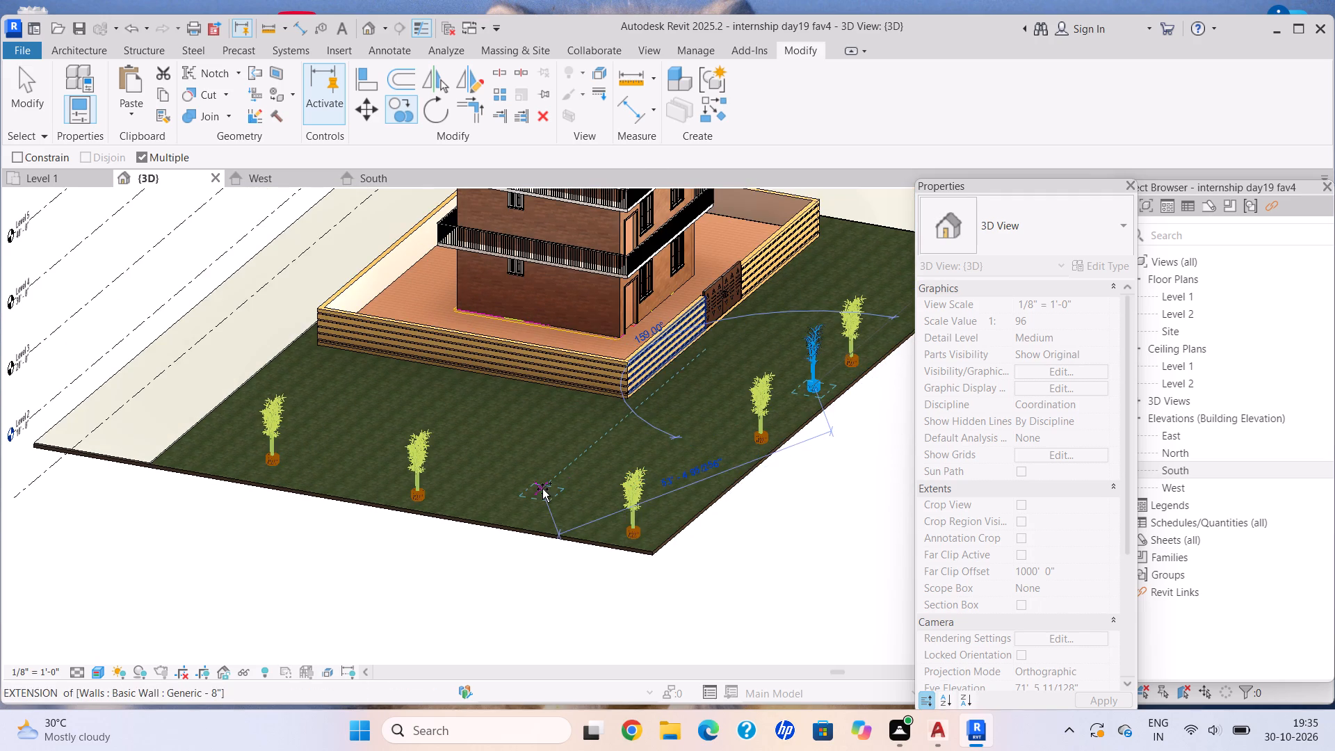
middle_click_drag(539, 489, 581, 453)
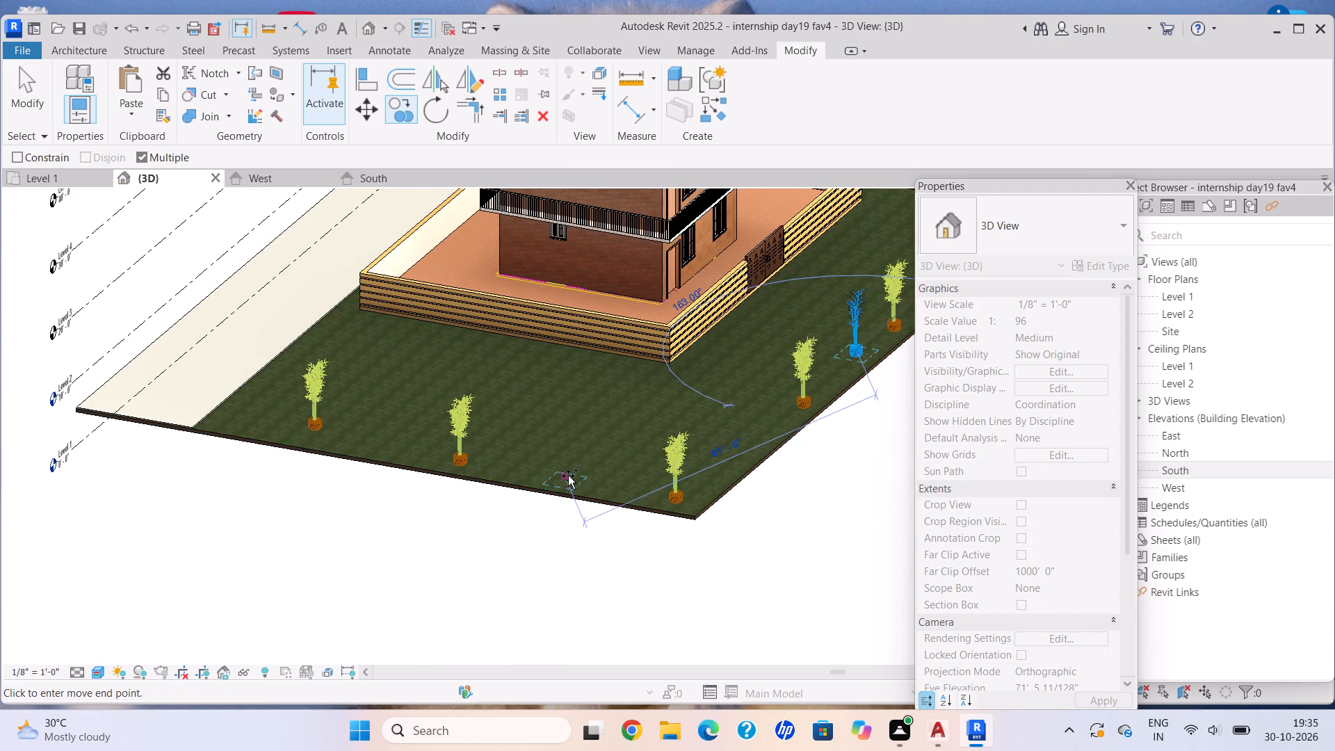
scroll(571, 474, "up", 4)
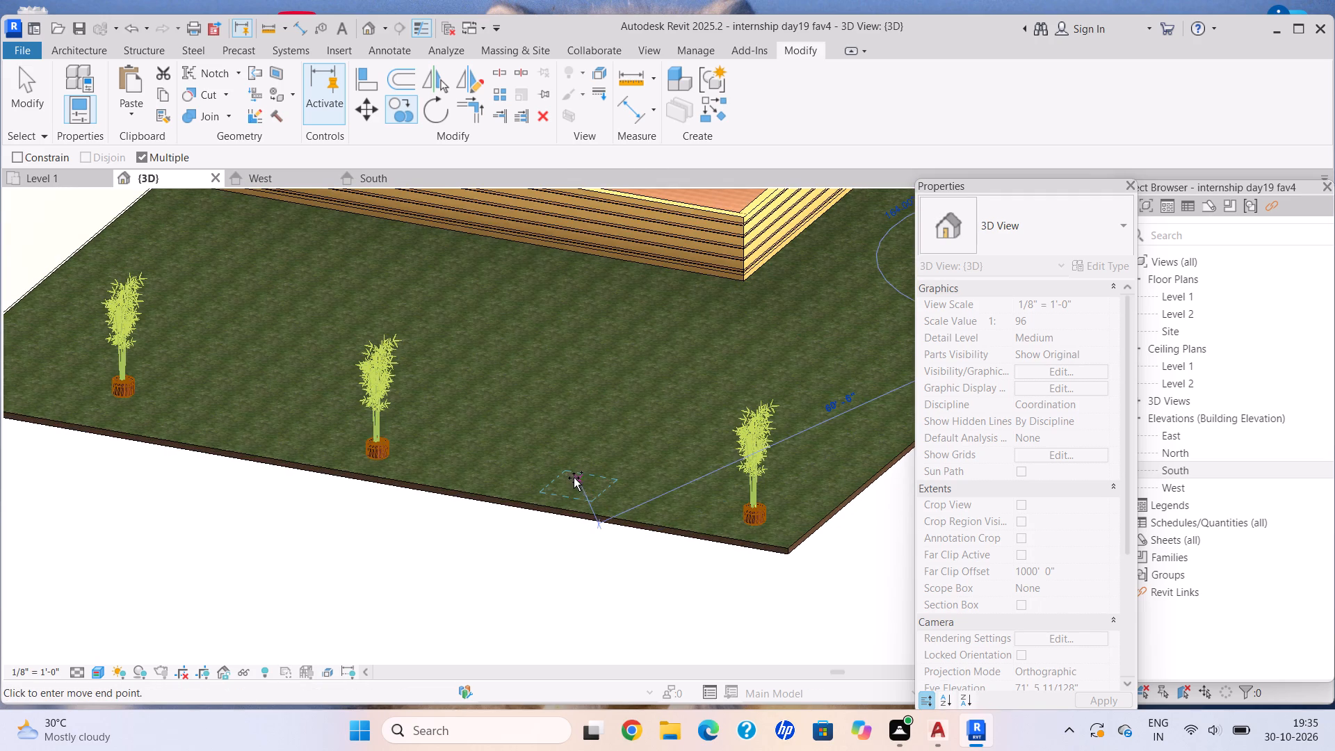
left_click(571, 477)
Place another bamboo copy along the same edge, between the two plants nearest the bare paved strip.
middle_click_drag(583, 452, 624, 454)
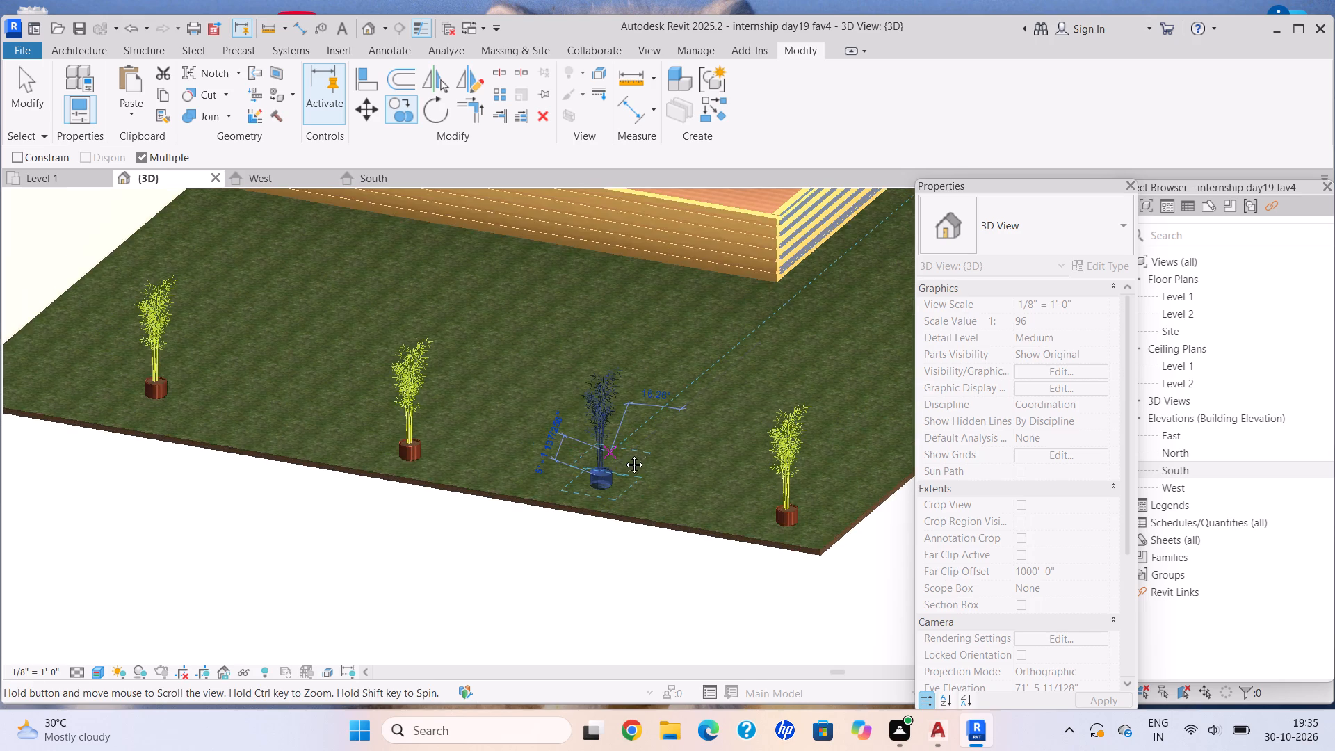
middle_click_drag(624, 454, 628, 454)
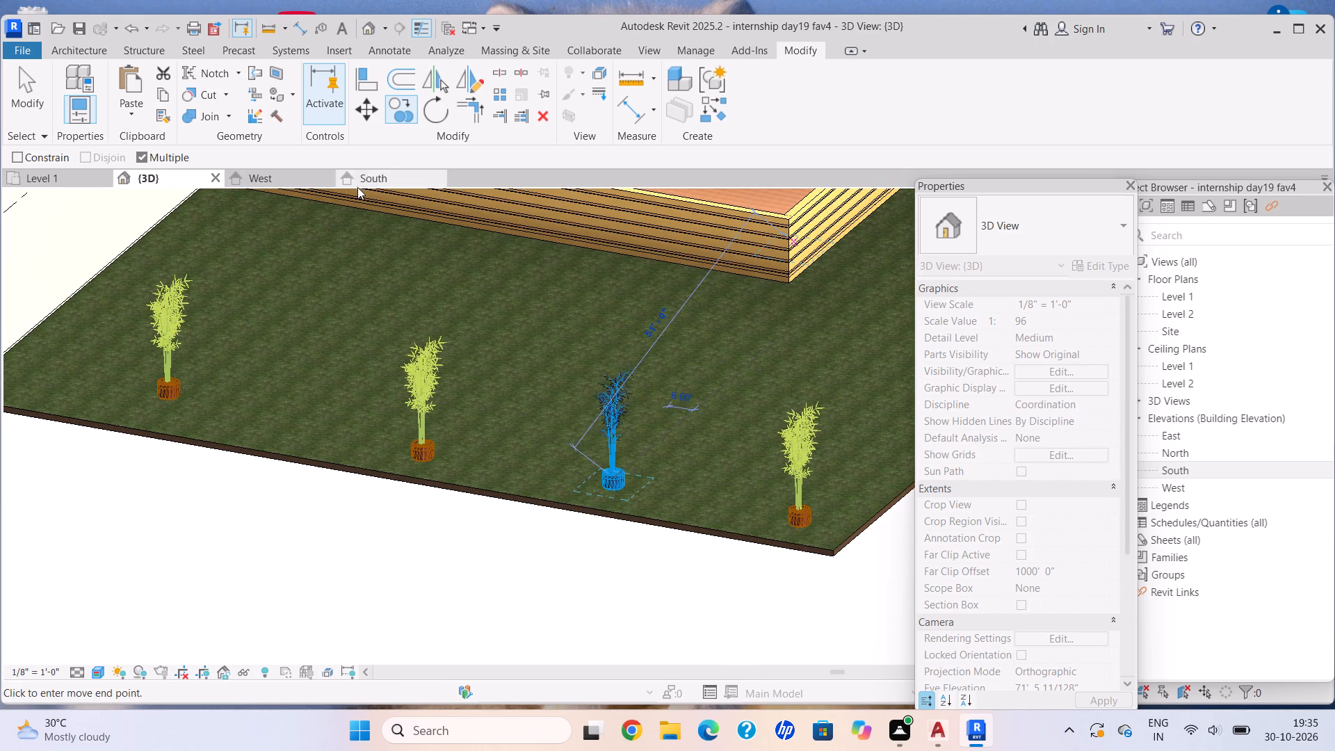
scroll(629, 429, "down", 1)
middle_click_drag(629, 429, 718, 434)
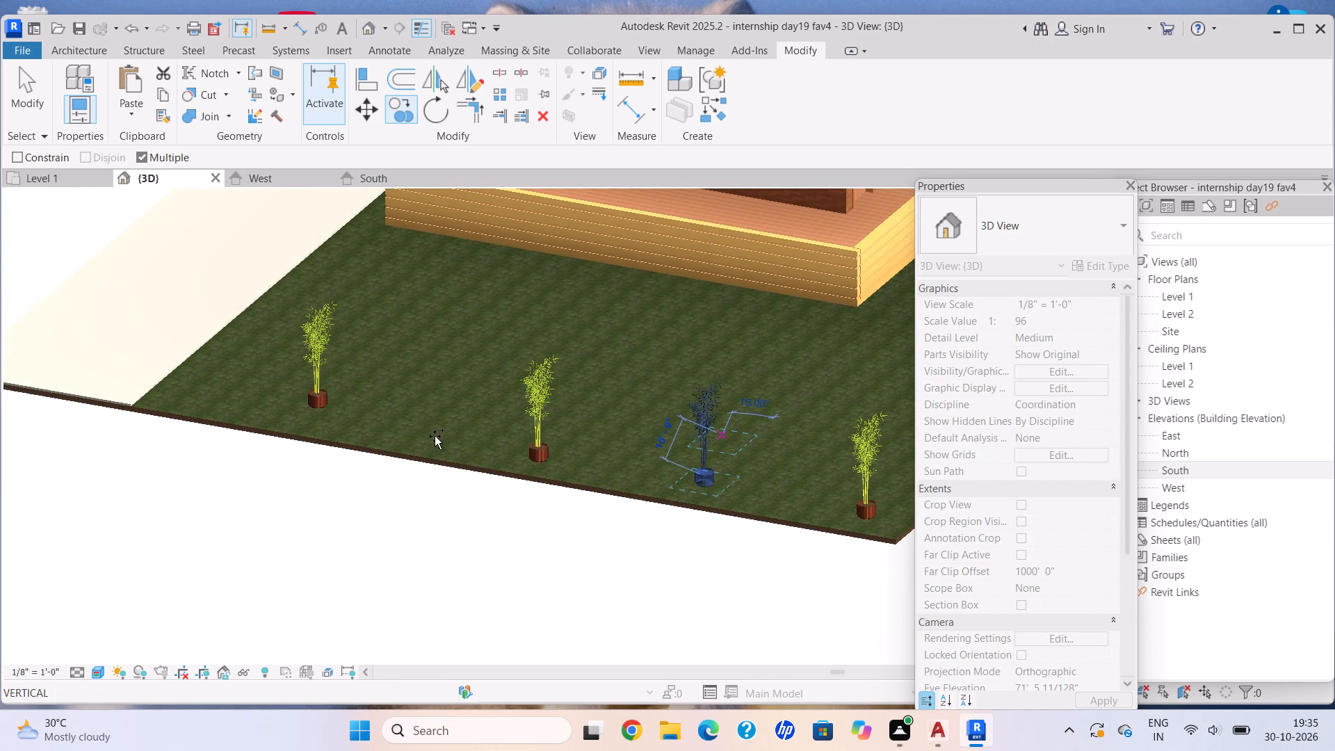
left_click(417, 413)
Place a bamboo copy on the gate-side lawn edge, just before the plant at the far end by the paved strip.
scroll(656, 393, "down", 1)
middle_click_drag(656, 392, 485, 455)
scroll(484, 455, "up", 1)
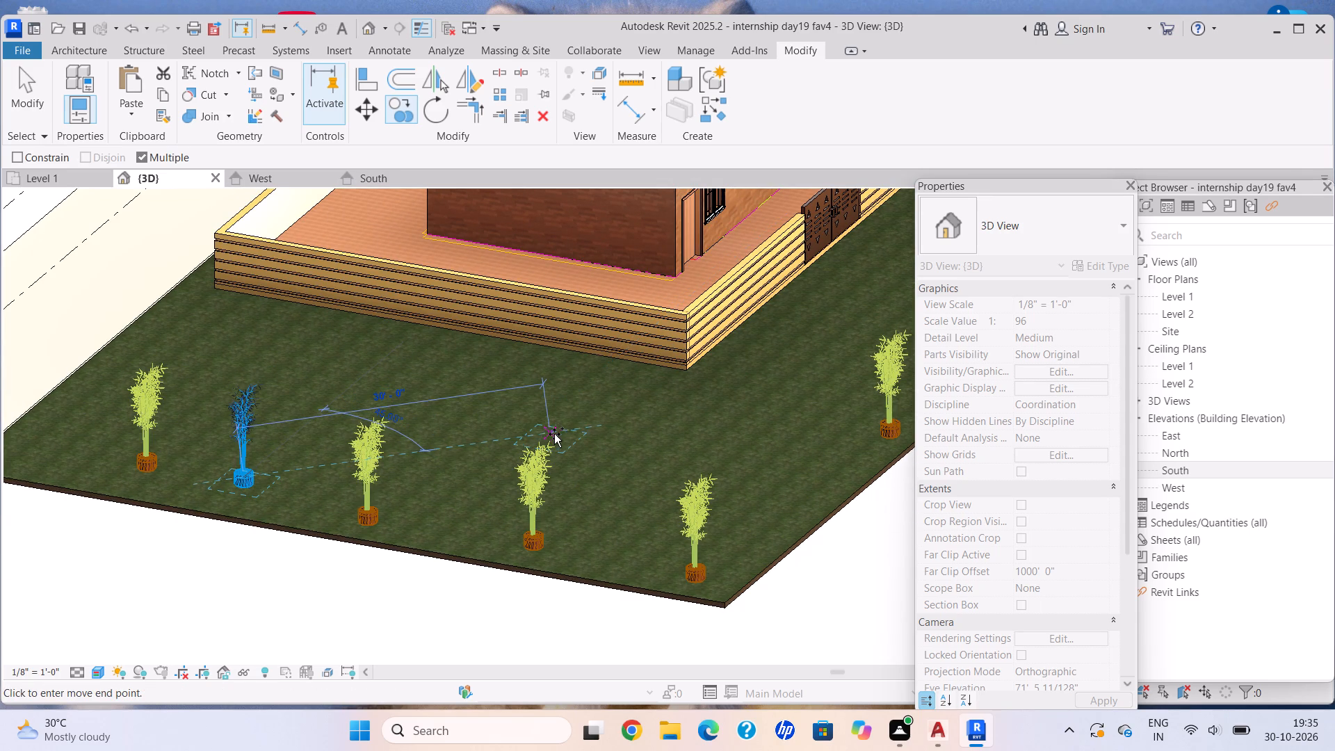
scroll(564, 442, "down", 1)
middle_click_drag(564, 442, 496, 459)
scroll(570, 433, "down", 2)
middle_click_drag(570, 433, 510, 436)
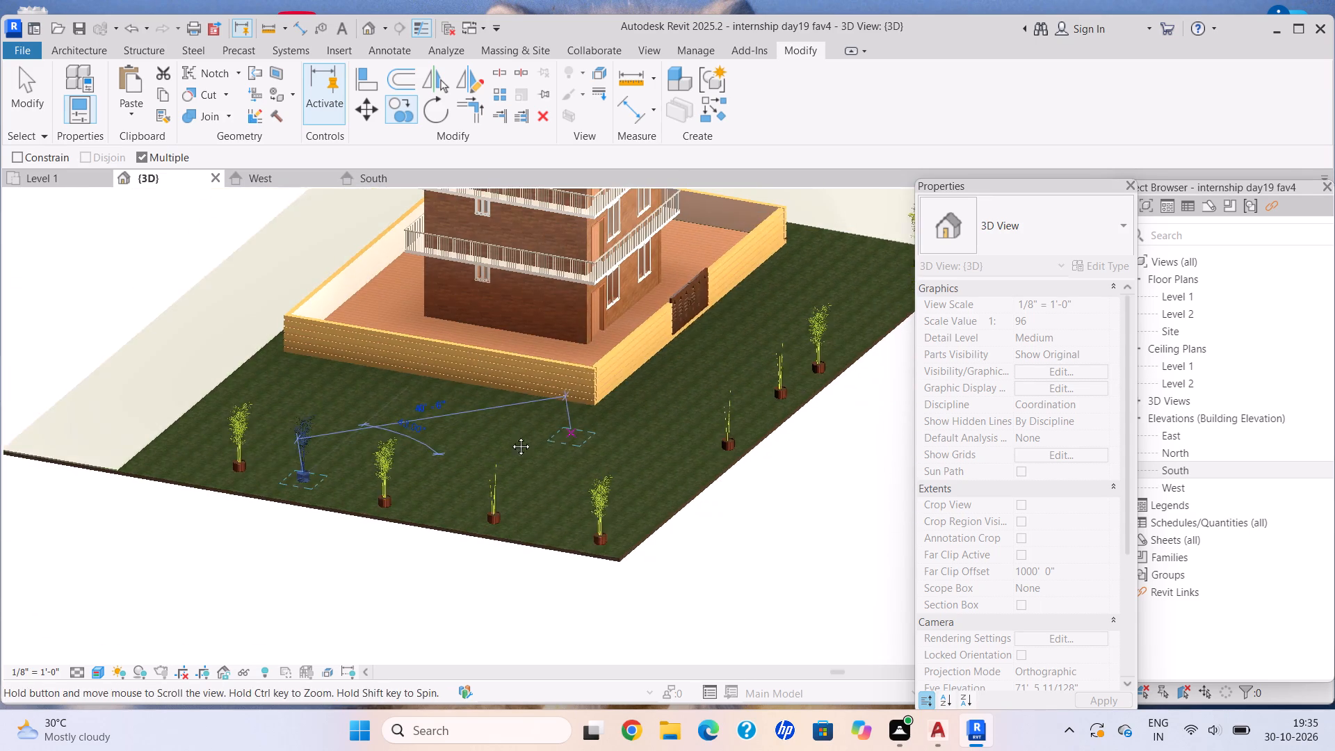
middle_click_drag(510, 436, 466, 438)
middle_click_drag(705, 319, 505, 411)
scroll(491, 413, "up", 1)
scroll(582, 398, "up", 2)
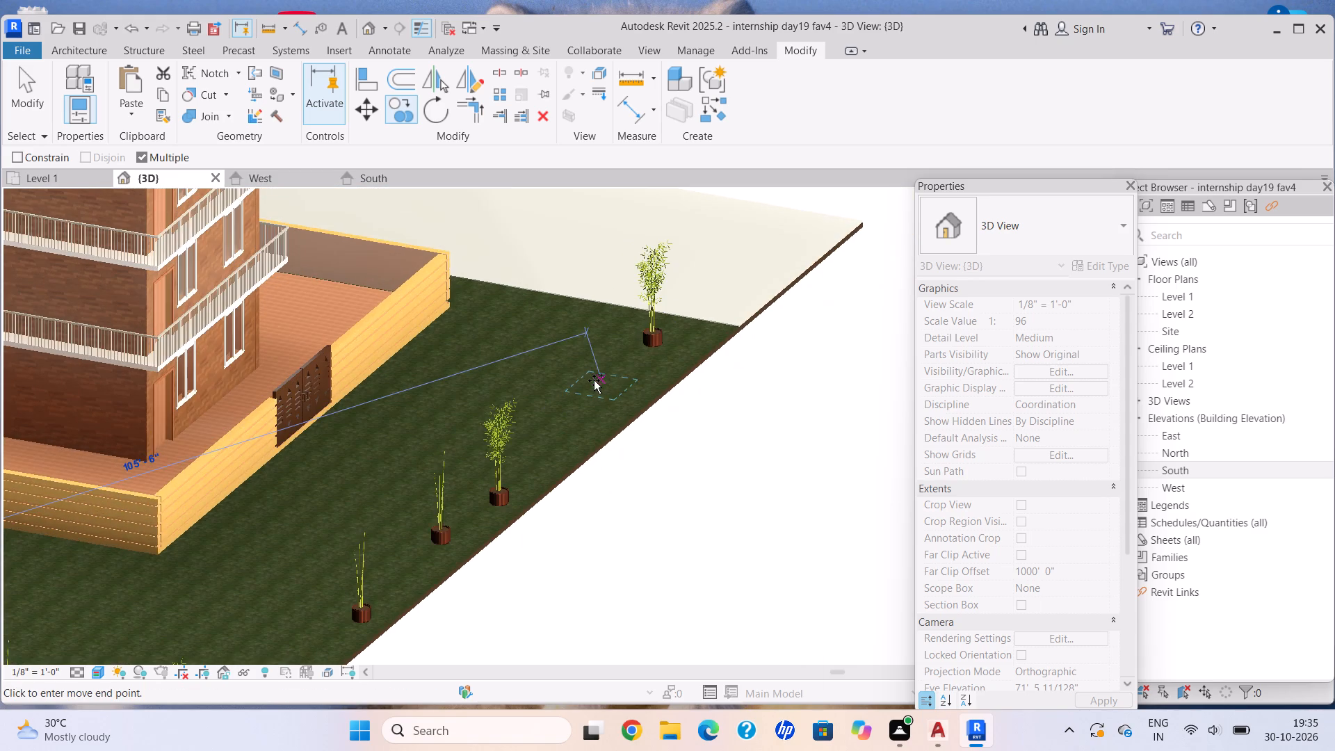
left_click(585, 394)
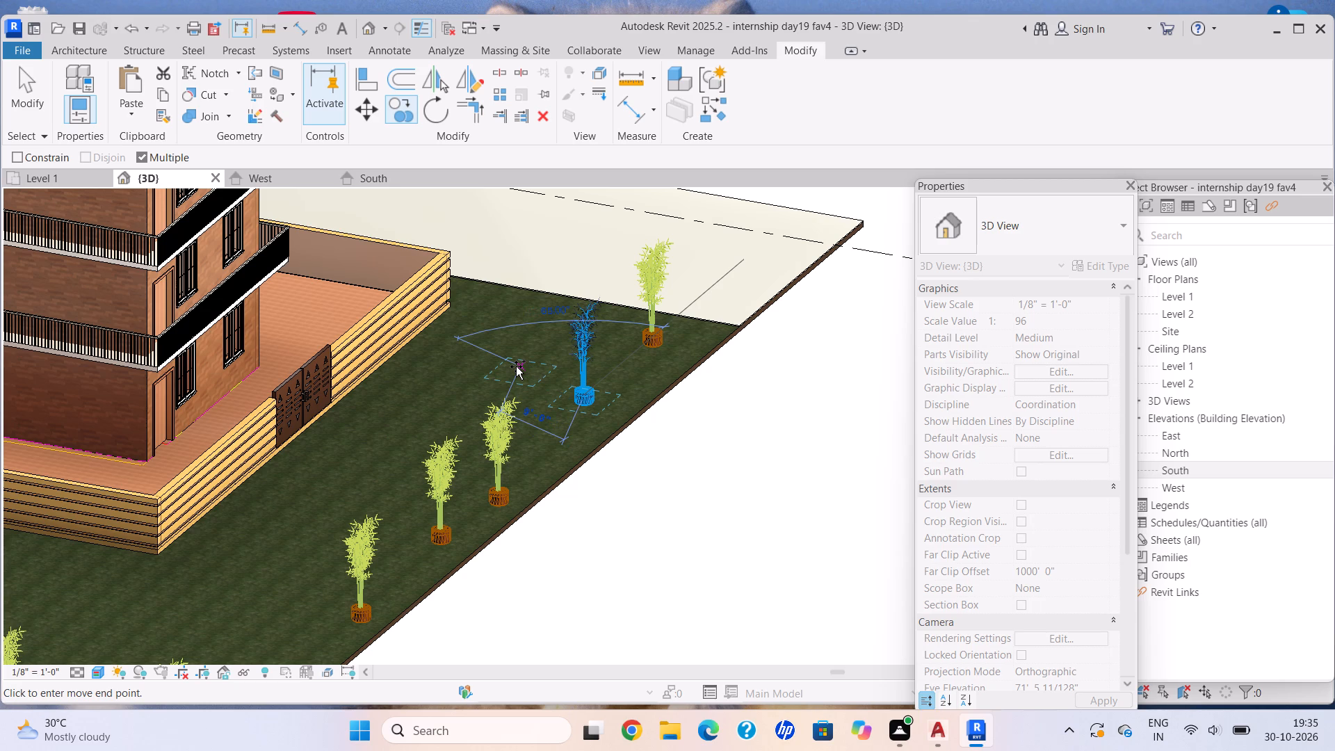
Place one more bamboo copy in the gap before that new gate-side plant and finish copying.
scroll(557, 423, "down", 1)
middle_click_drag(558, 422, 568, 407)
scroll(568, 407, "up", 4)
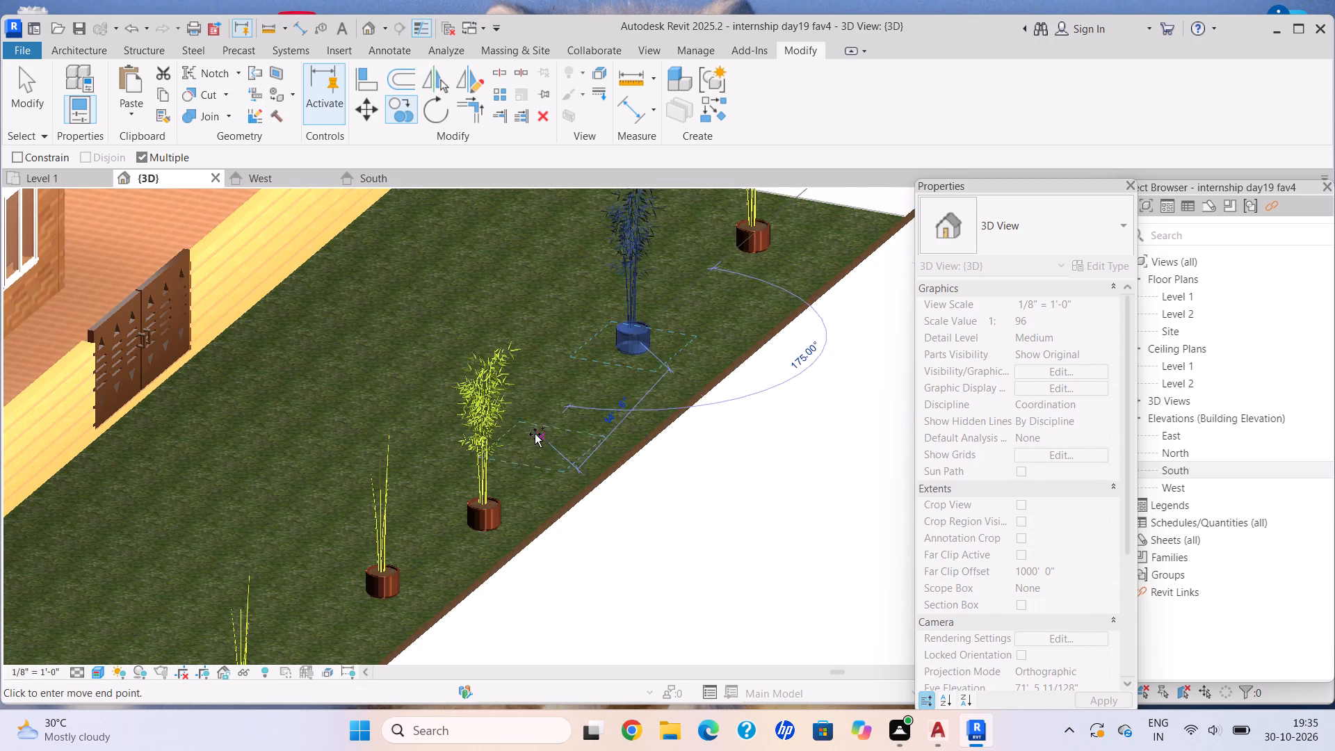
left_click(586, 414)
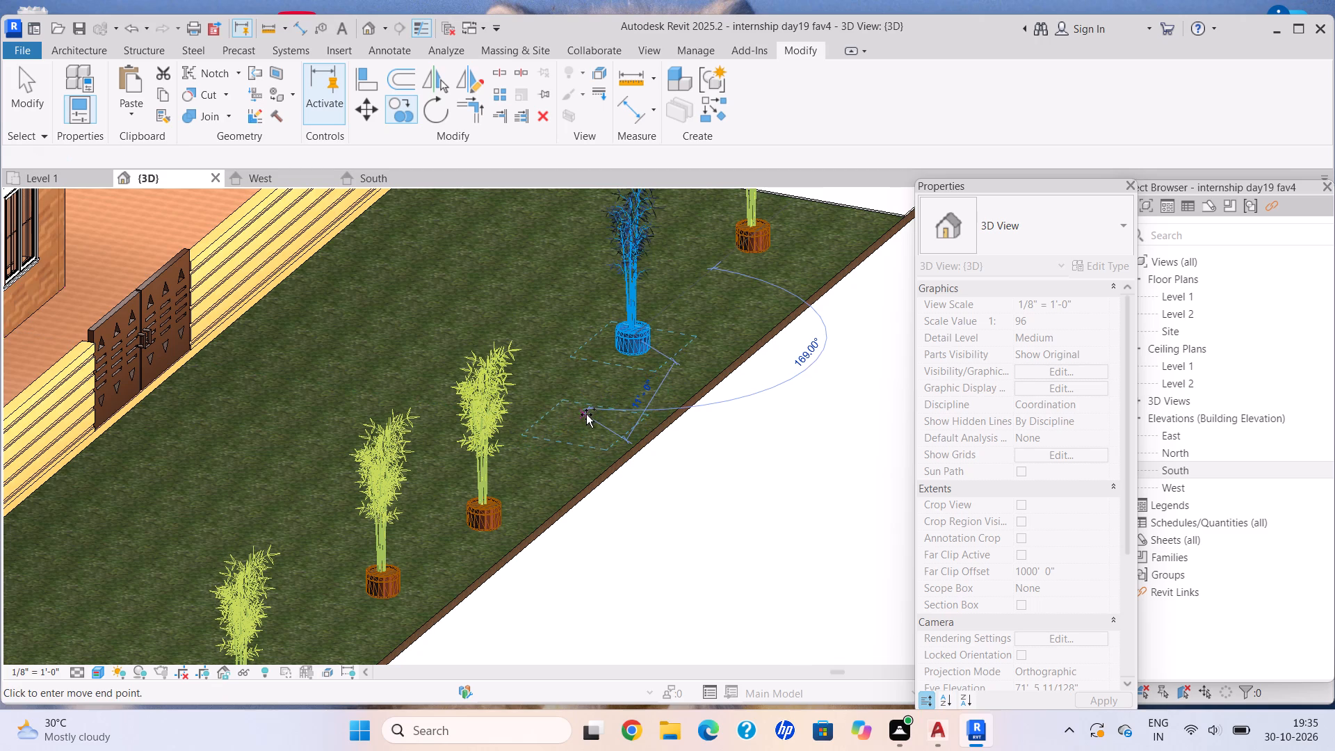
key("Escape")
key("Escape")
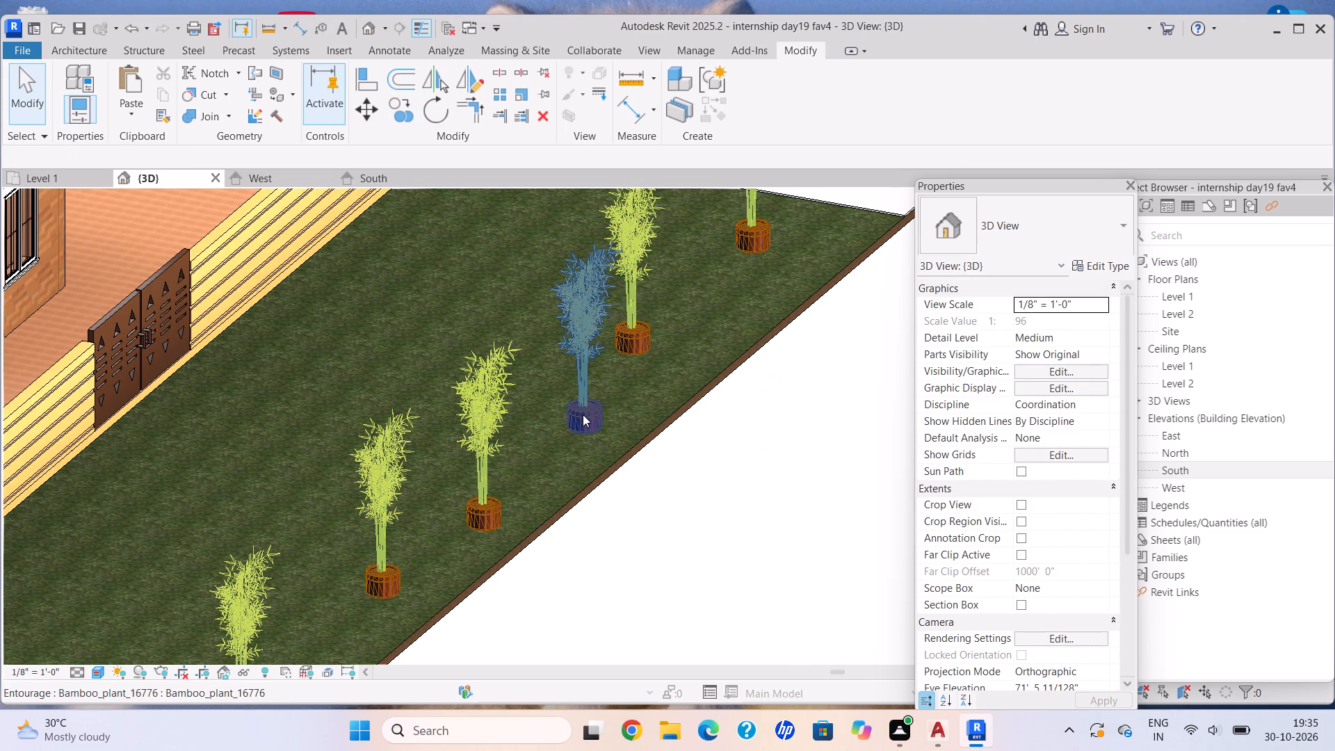
Delete the two bamboo plants on the gate-side lawn edge that stand before the two newly placed copies.
scroll(730, 410, "down", 4)
middle_click_drag(725, 413, 868, 484)
scroll(732, 504, "up", 4)
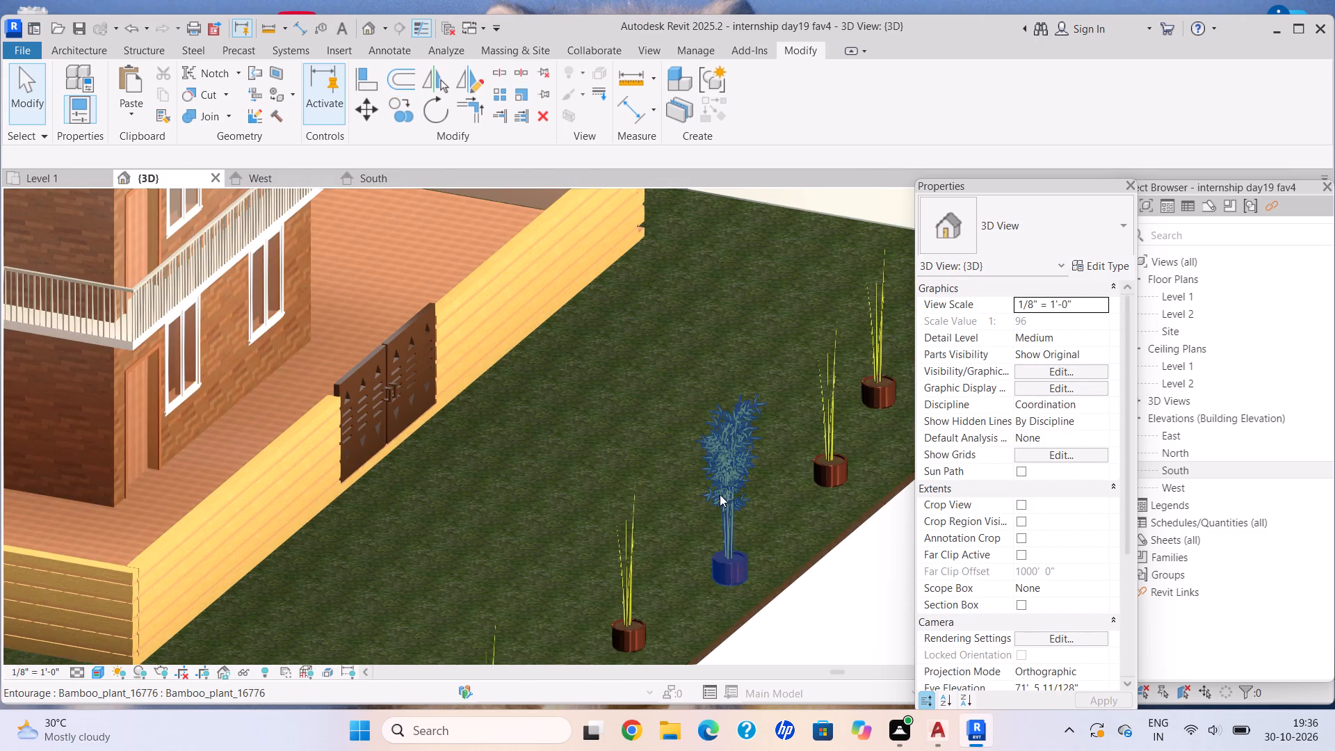
left_click(727, 499)
key("Delete")
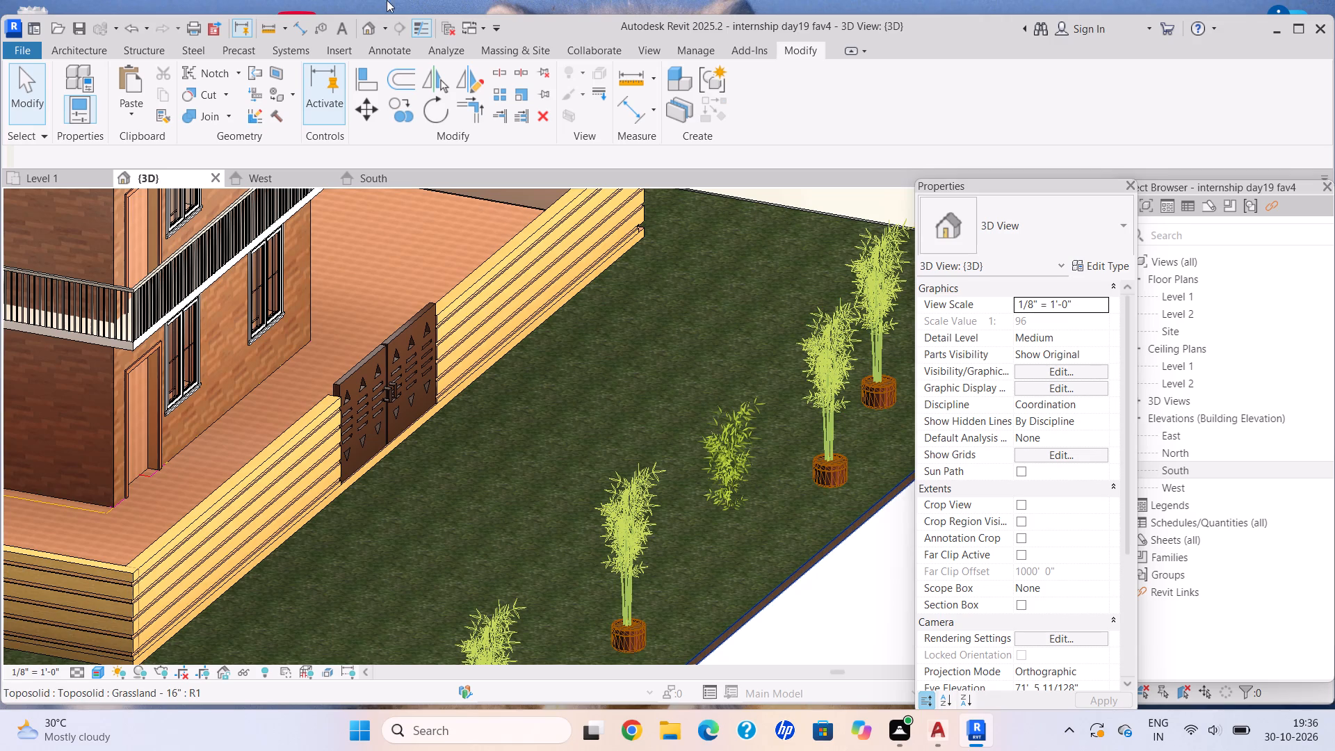
left_click(613, 526)
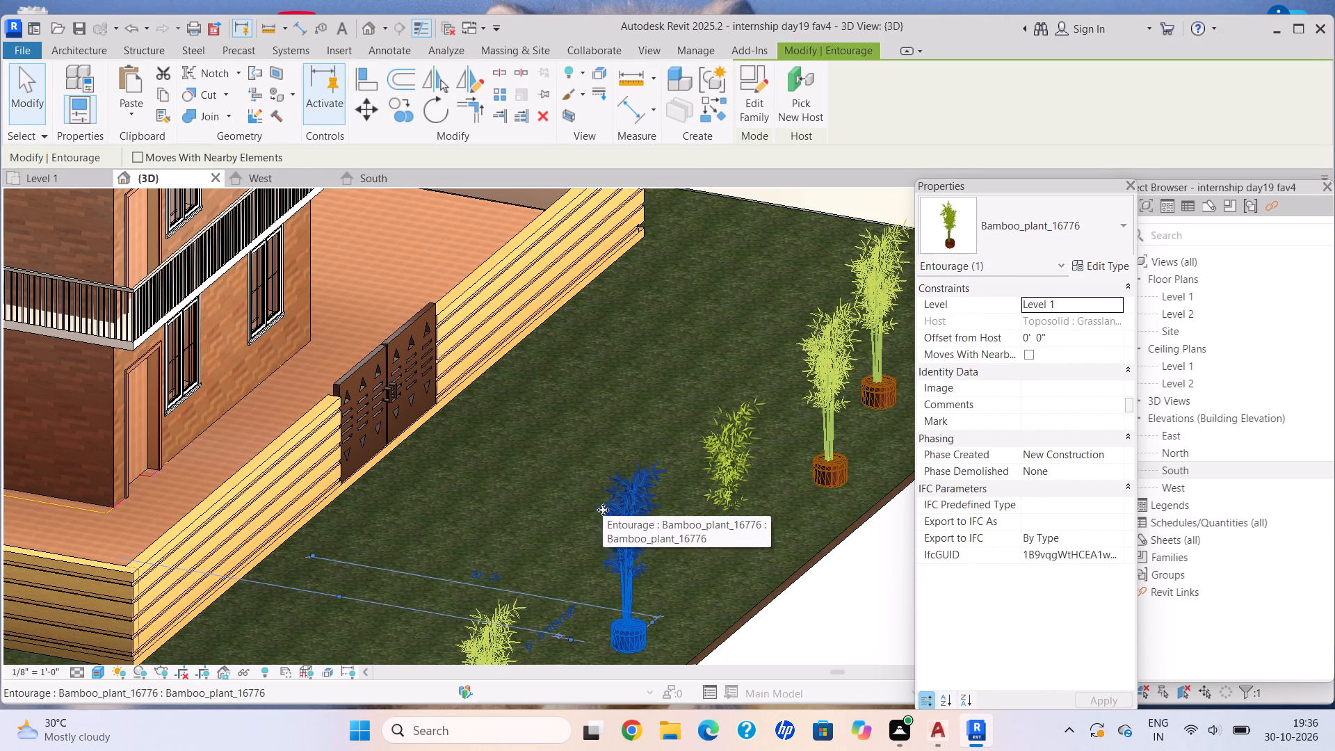
key("Delete")
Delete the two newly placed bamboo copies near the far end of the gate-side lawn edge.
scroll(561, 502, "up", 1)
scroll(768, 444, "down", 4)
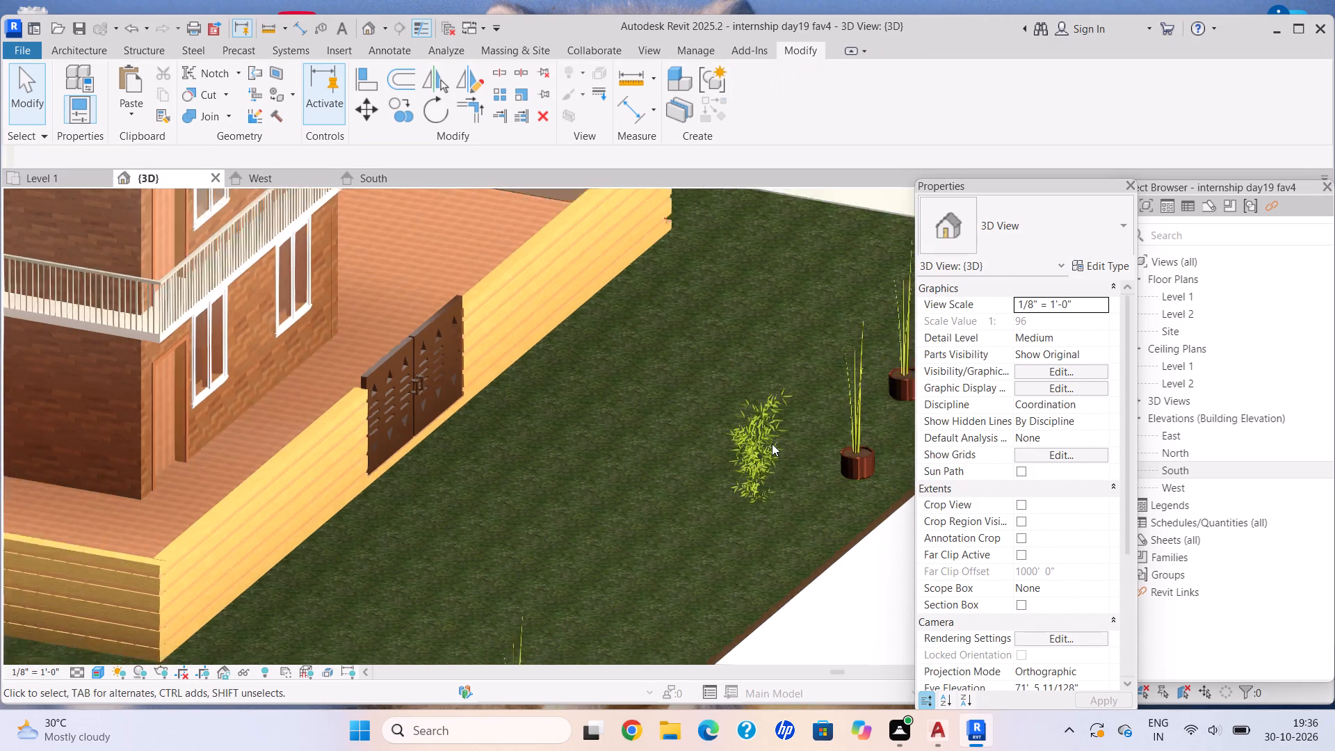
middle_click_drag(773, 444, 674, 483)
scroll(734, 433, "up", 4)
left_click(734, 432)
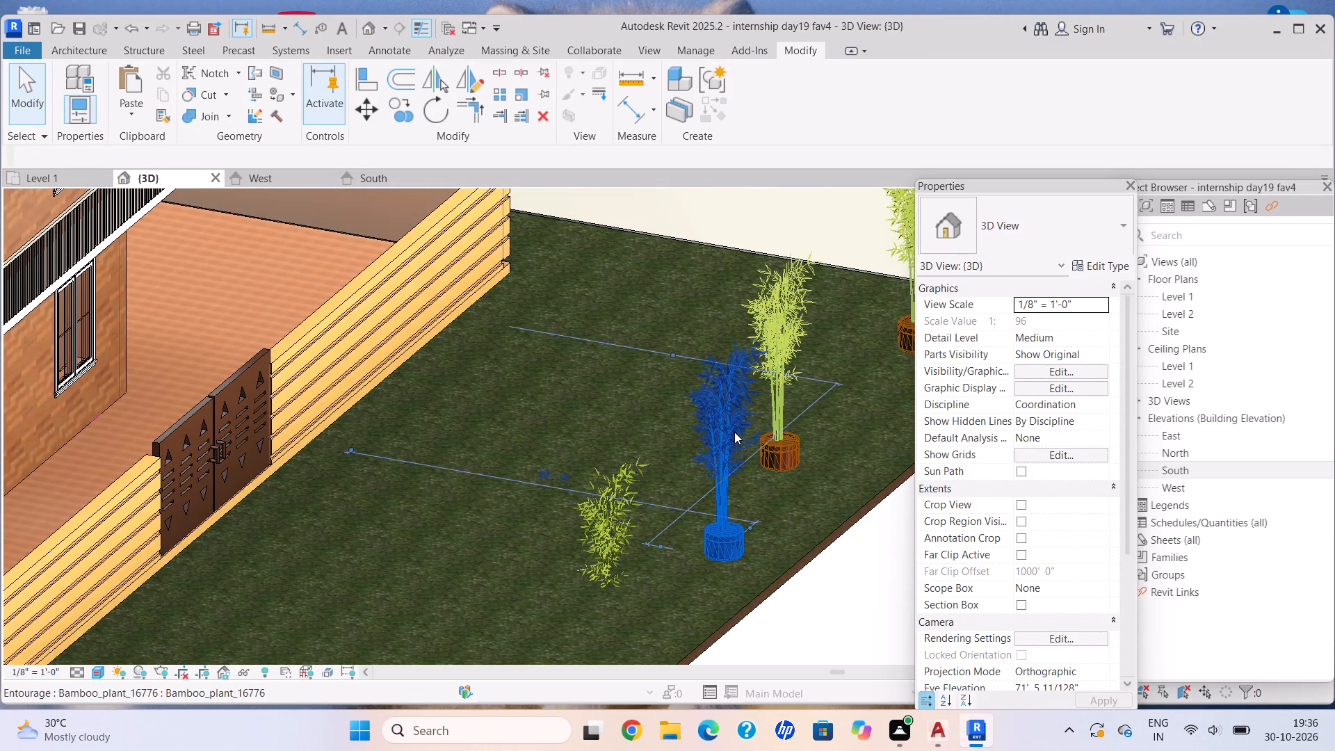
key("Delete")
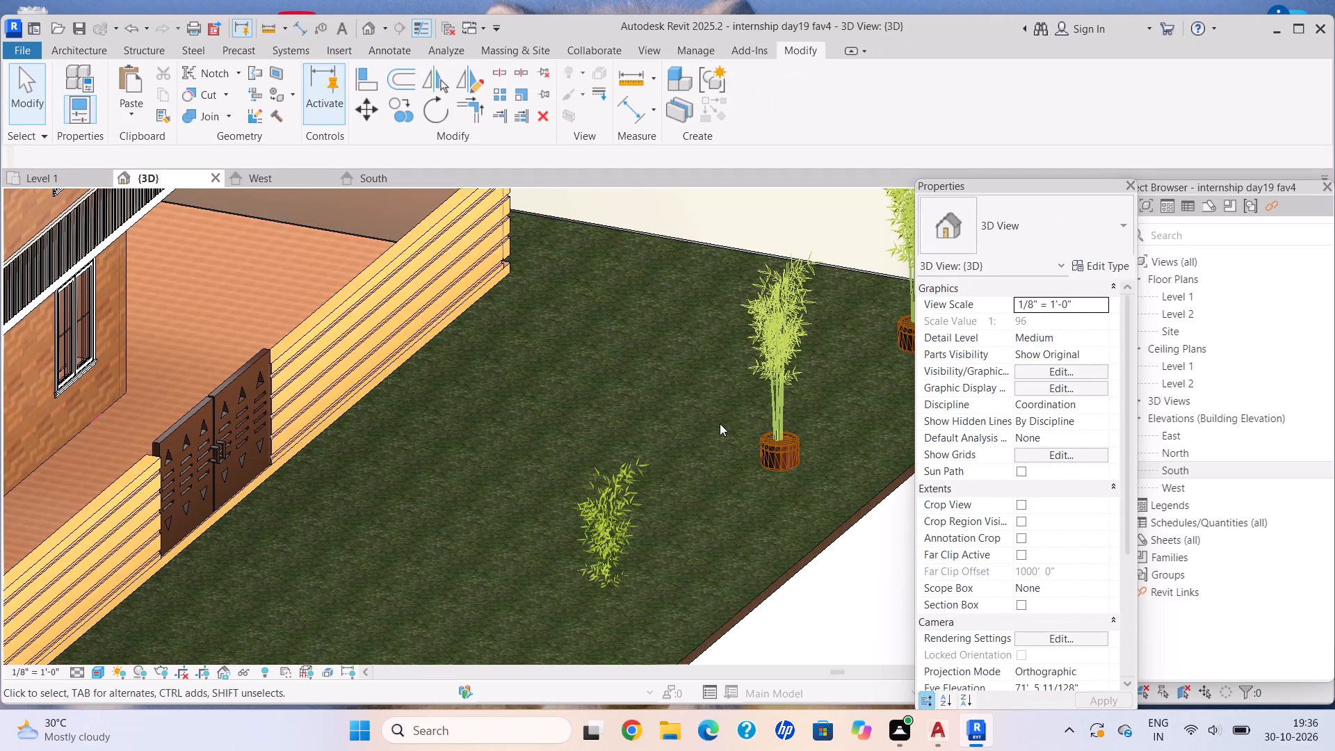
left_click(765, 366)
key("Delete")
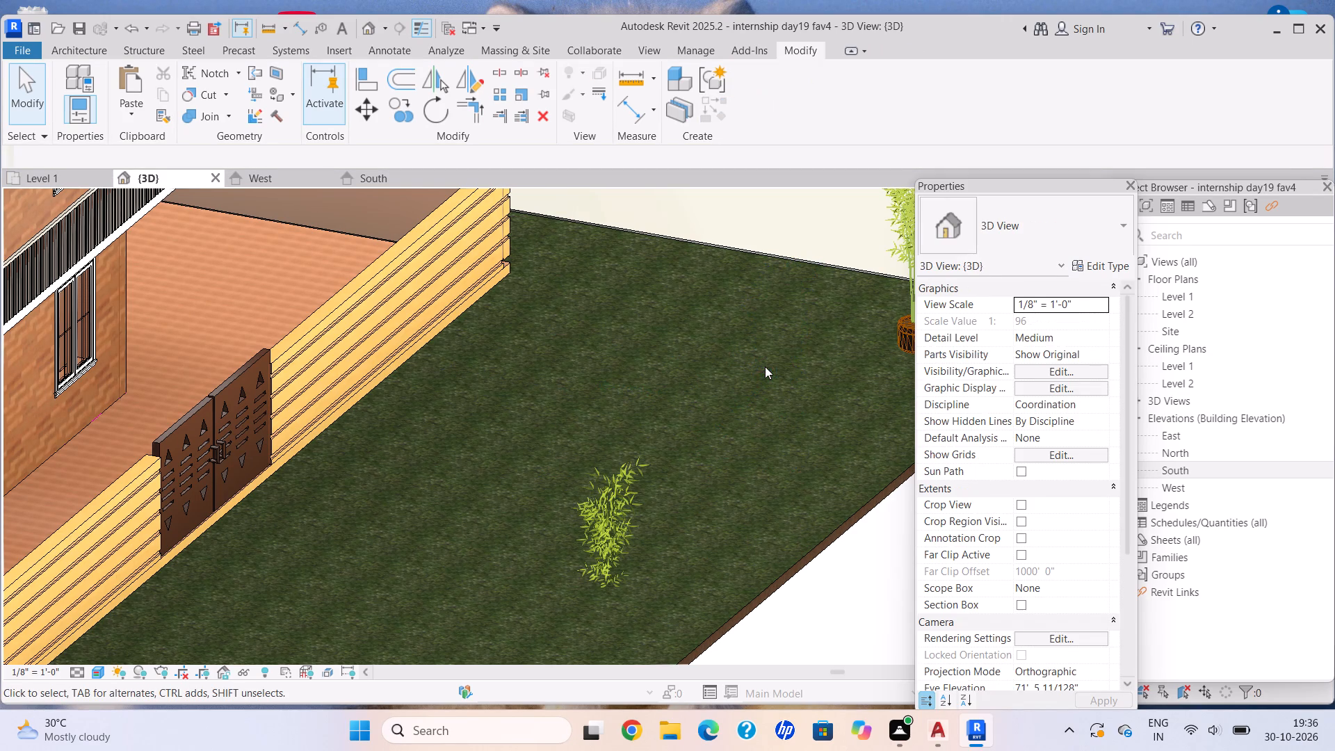
Examine the far end of the gate-side lawn around the remaining bamboo plant.
scroll(772, 412, "down", 2)
middle_click_drag(777, 420, 758, 466)
scroll(758, 466, "up", 1)
middle_click_drag(810, 396, 608, 508)
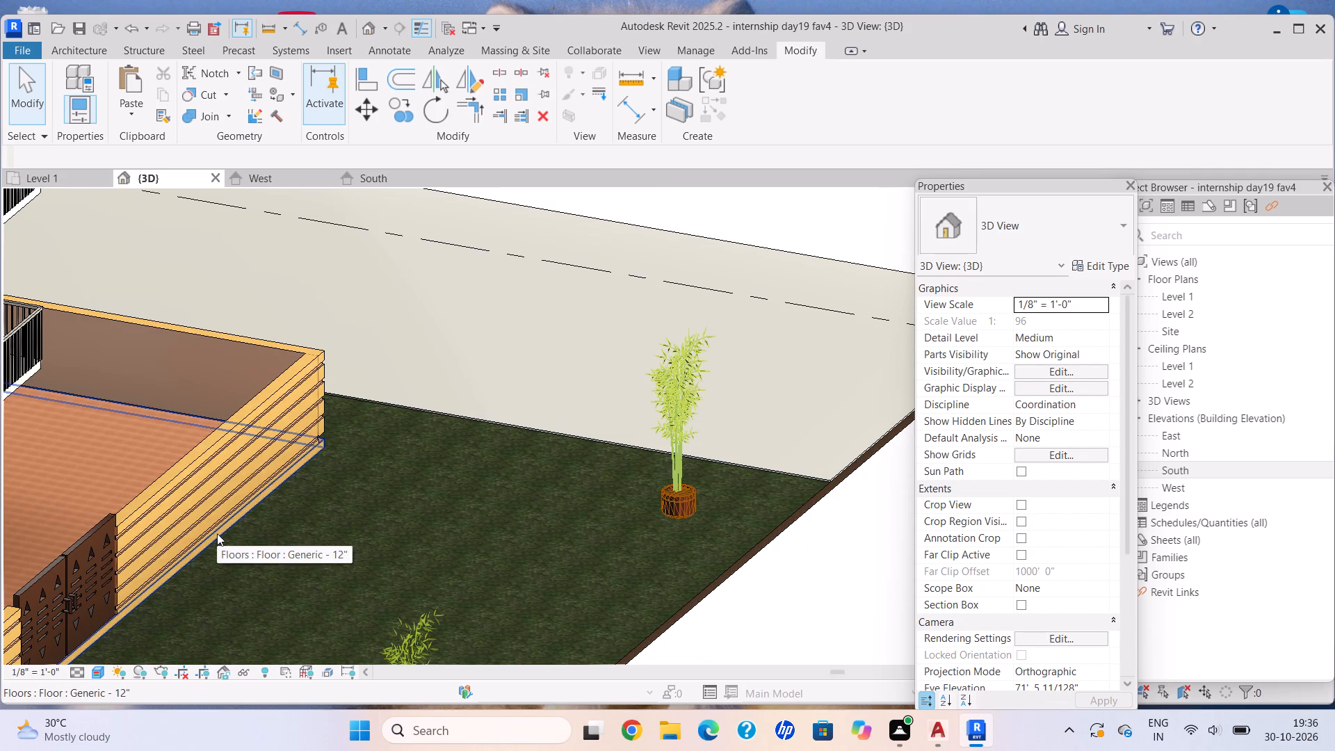
scroll(217, 535, "down", 3)
middle_click_drag(241, 520, 165, 572)
scroll(159, 570, "down", 1)
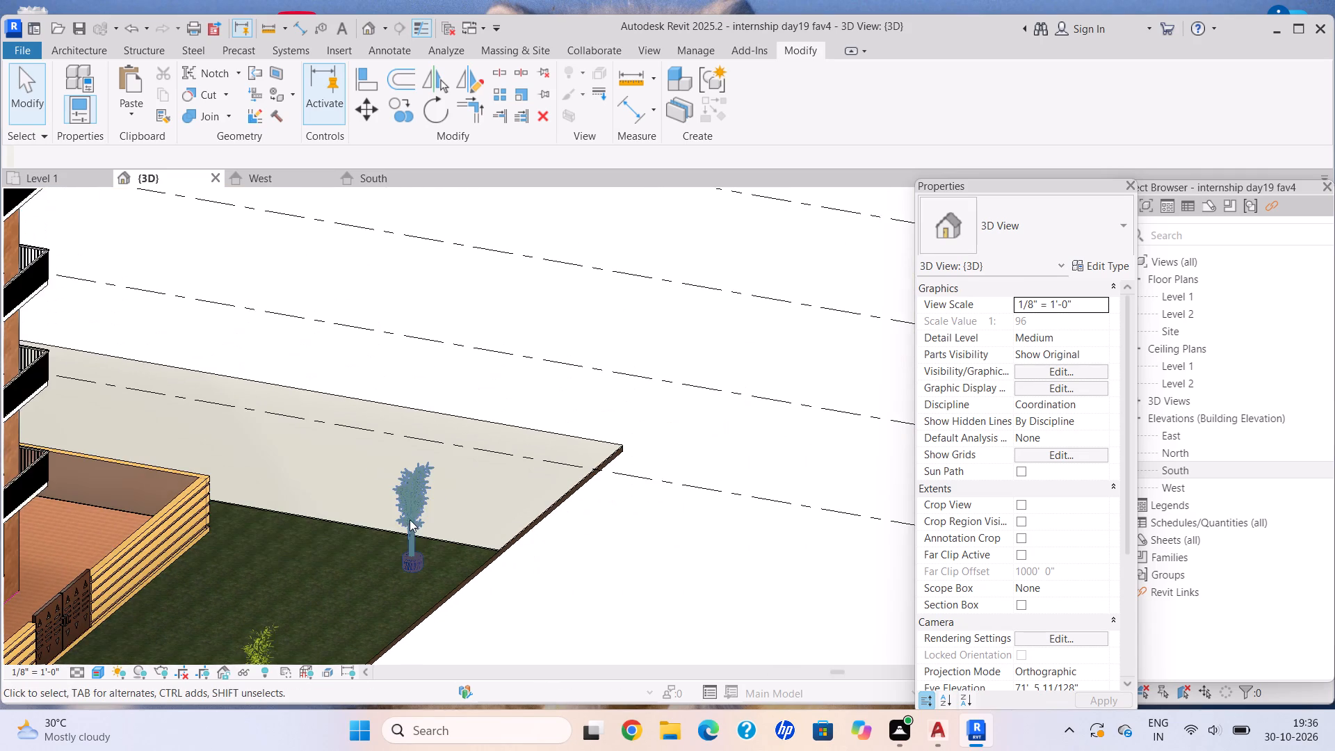
Delete the bamboo plant on the gate-side lawn edge between the plant opposite the gate and the near corner plant.
scroll(412, 519, "up", 4)
middle_click_drag(430, 512, 421, 465)
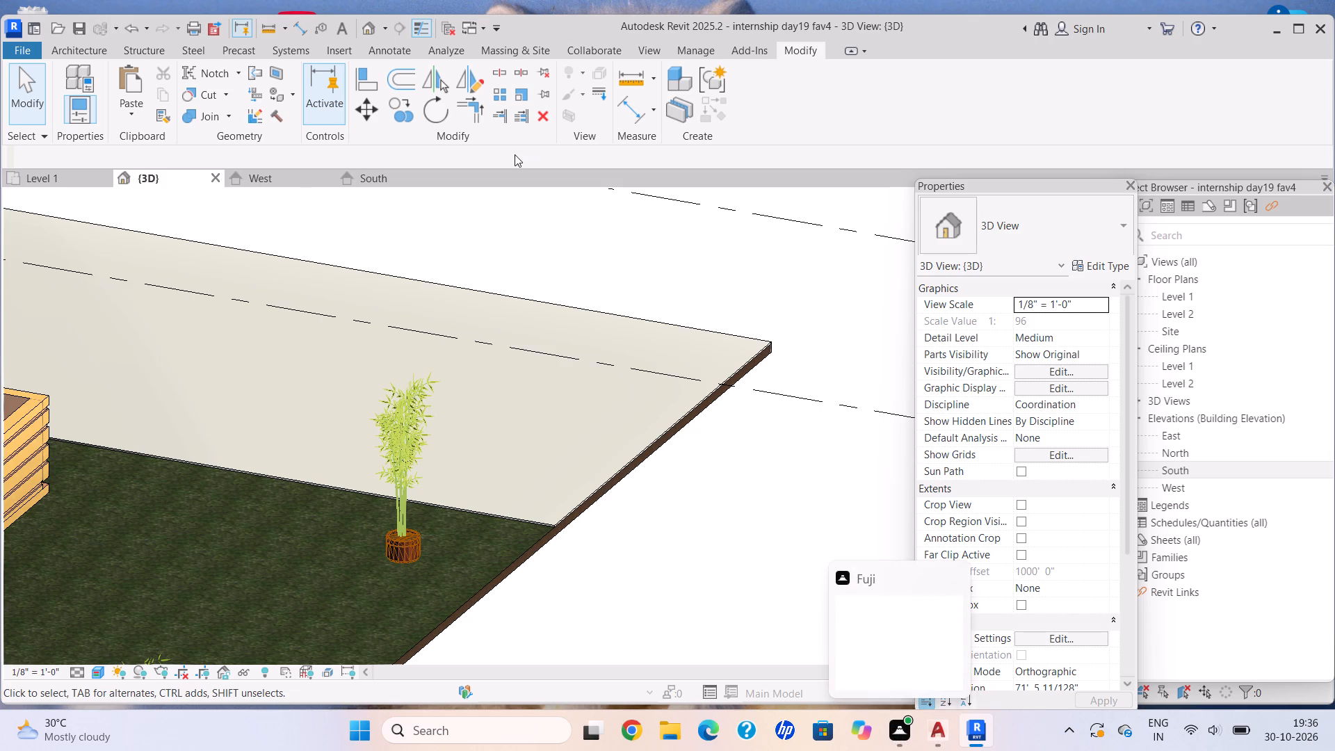
scroll(426, 414, "down", 3)
middle_click_drag(422, 414, 399, 380)
scroll(404, 387, "up", 1)
left_click(384, 397)
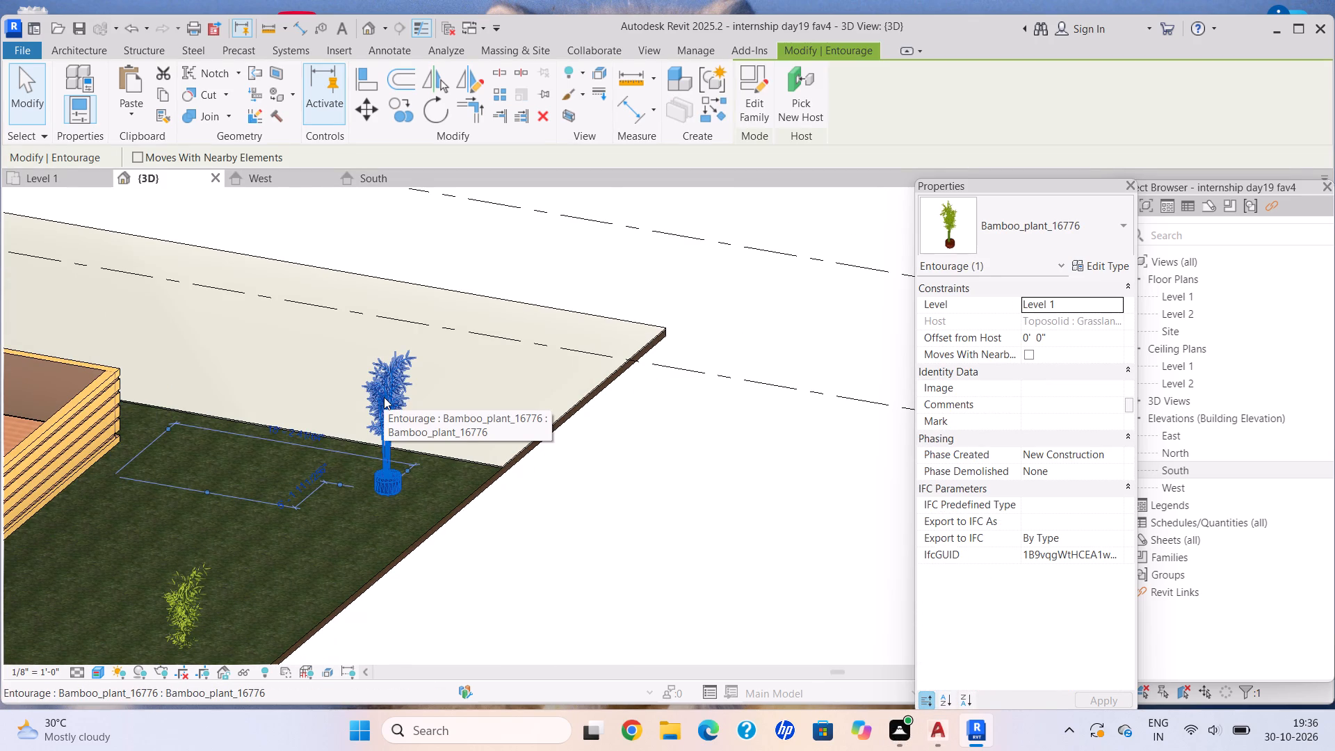
scroll(173, 77, "down", 1)
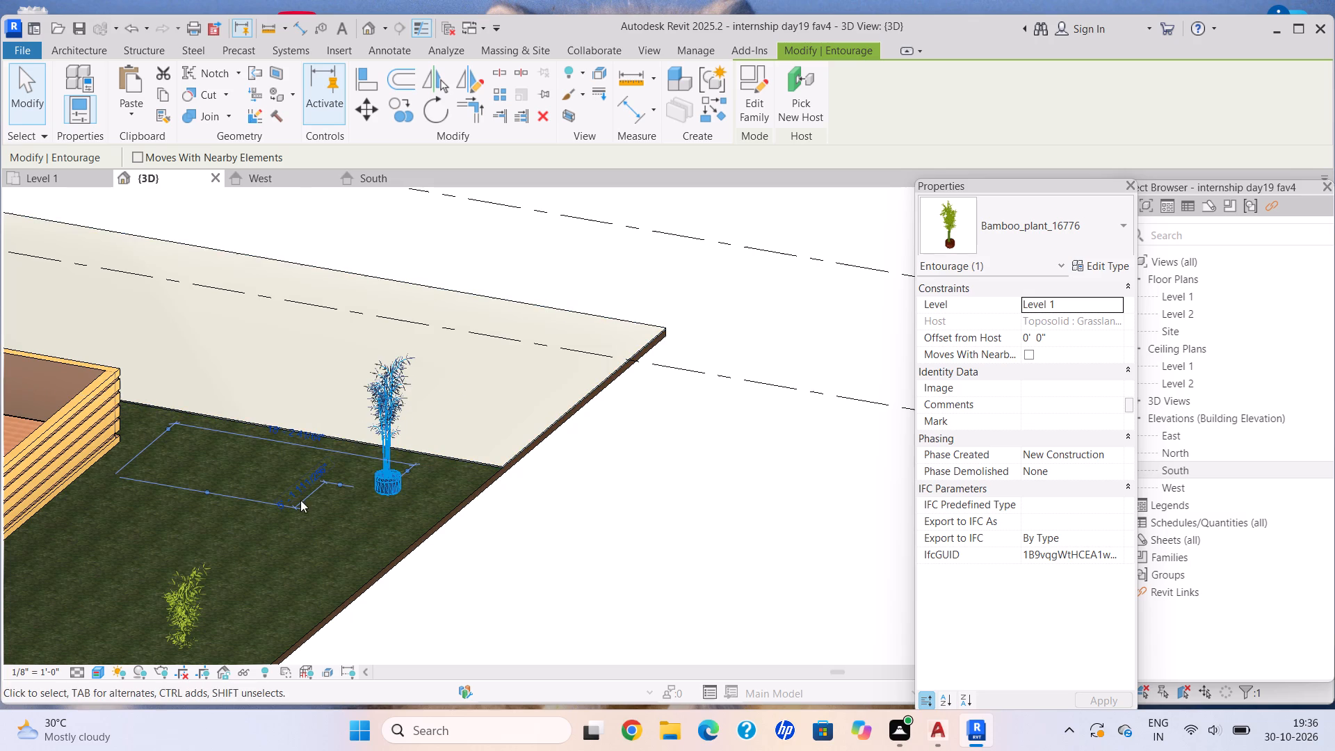
scroll(222, 498, "down", 1)
middle_click_drag(218, 497, 330, 389)
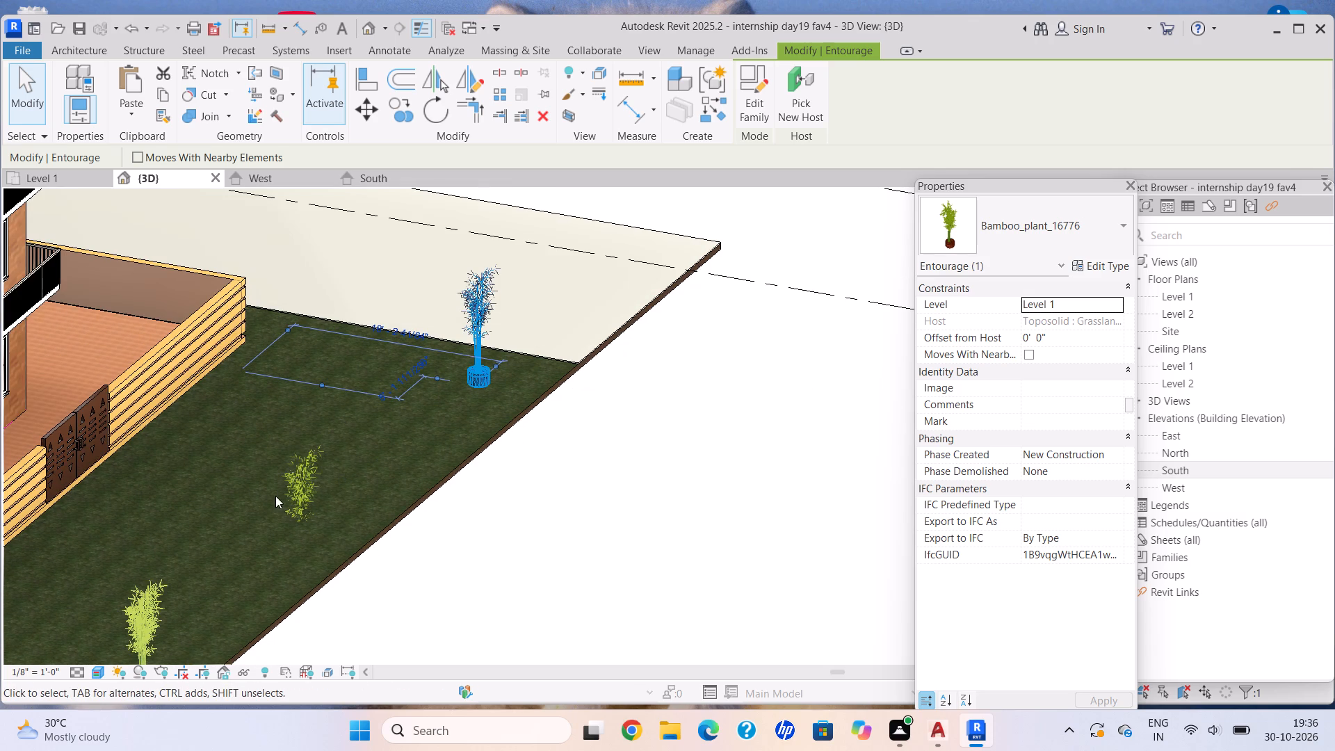
scroll(275, 495, "down", 3)
middle_click_drag(264, 483, 353, 333)
left_click(277, 426)
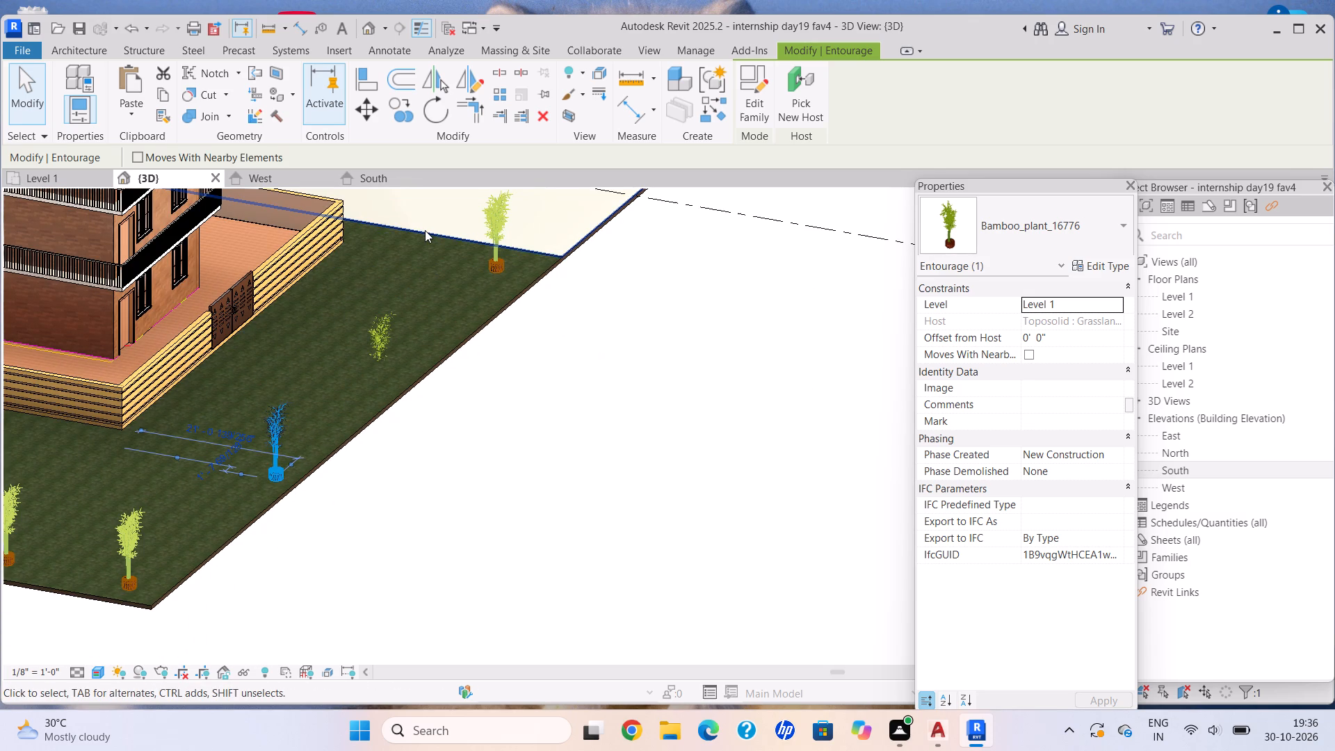
key("Delete")
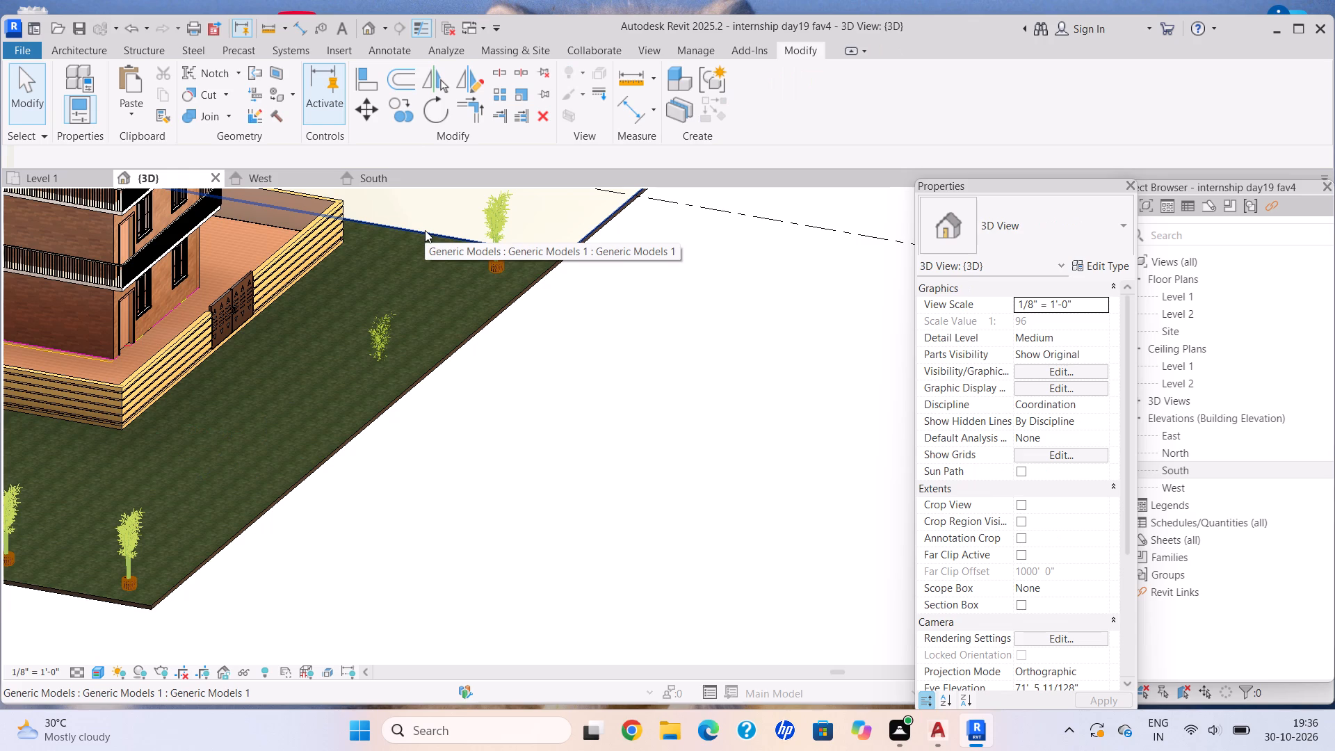
Delete the bamboo plant at the far corner of the gate-side lawn.
scroll(474, 279, "down", 2)
middle_click_drag(467, 278, 467, 316)
scroll(507, 283, "up", 8)
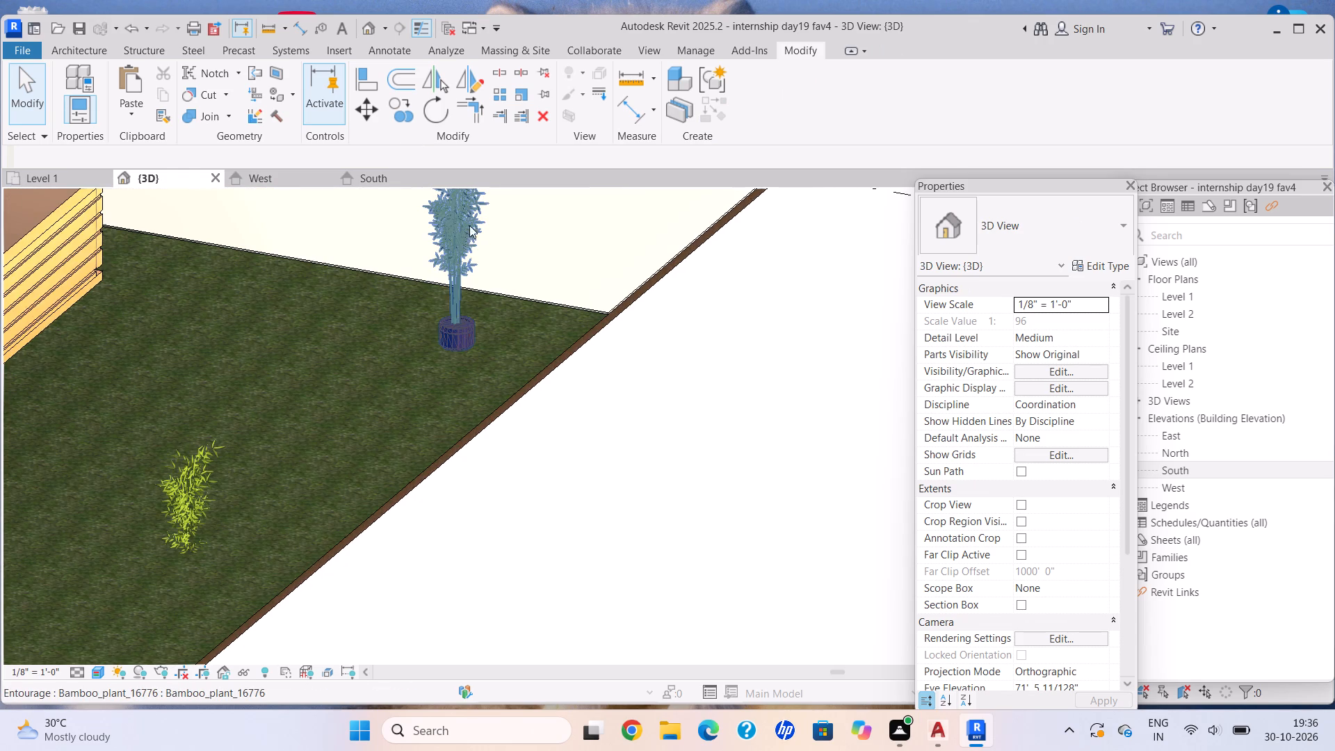
left_click(455, 259)
scroll(407, 288, "down", 4)
middle_click_drag(408, 287, 419, 292)
scroll(411, 289, "up", 2)
key("Delete")
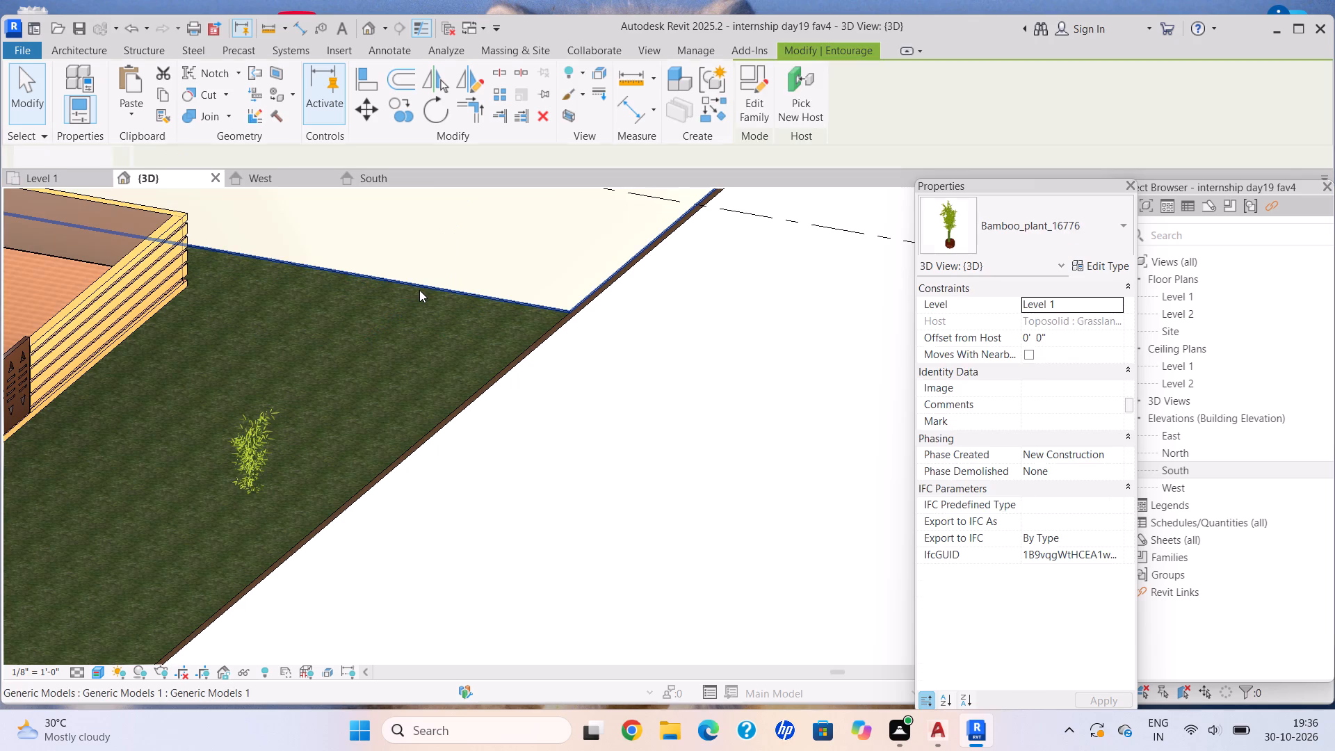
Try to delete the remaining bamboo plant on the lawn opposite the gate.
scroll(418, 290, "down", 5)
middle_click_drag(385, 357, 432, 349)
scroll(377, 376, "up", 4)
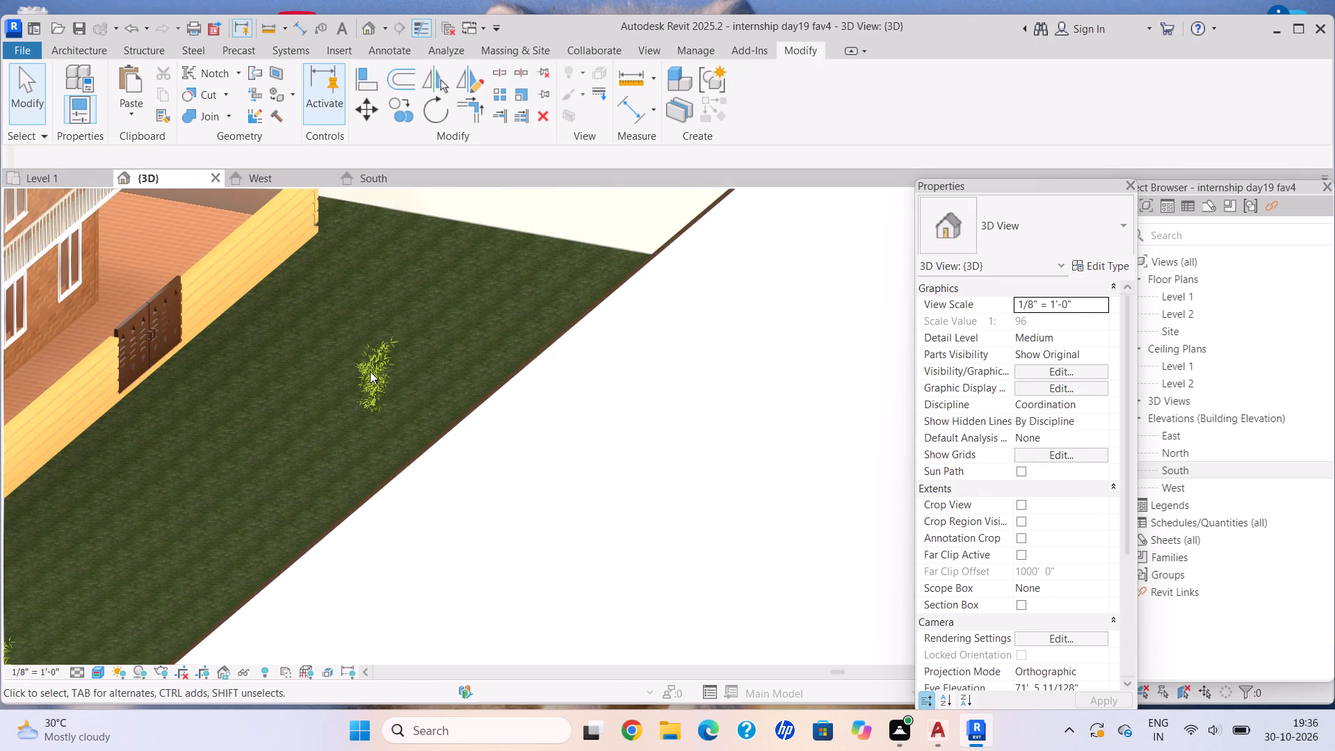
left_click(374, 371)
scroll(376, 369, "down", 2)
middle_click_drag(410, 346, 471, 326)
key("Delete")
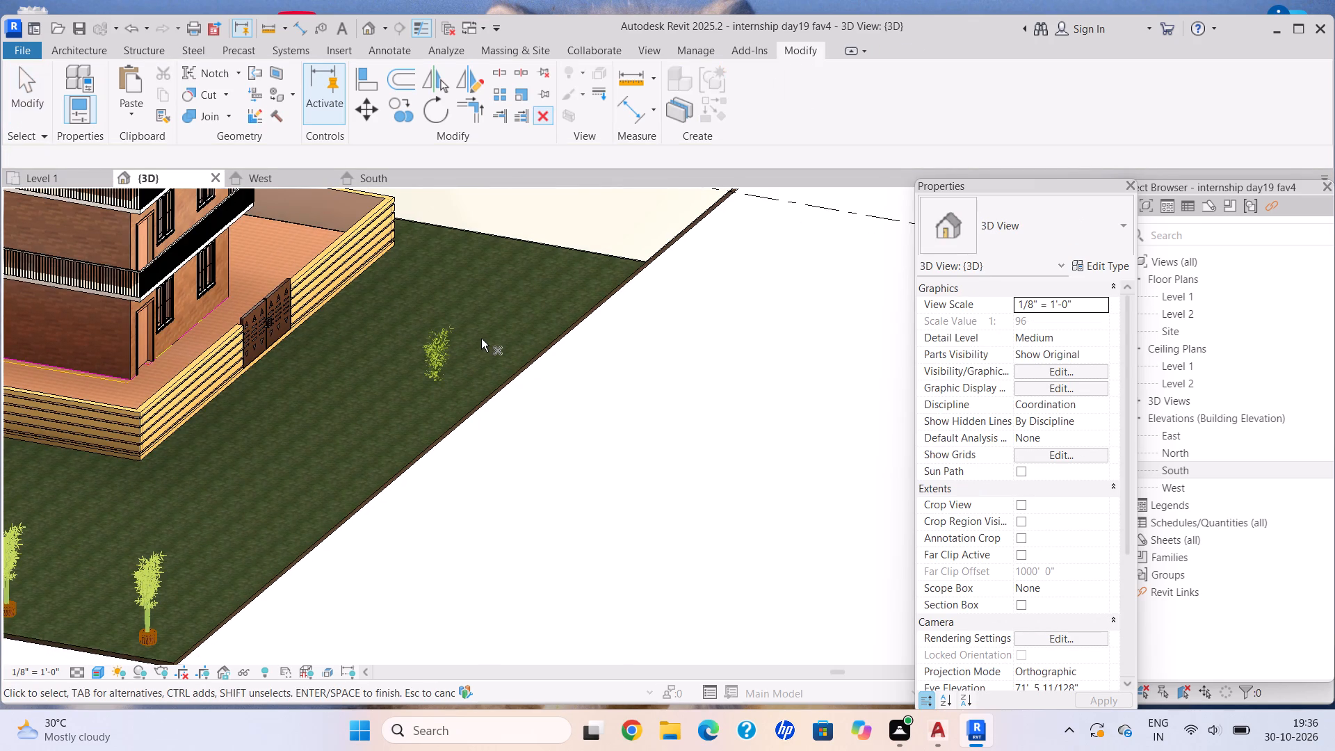
Delete the bamboo plant next to the near corner plant, on the lawn edge adjoining the gate side.
scroll(427, 337, "up", 2)
scroll(435, 359, "down", 2)
middle_click_drag(434, 360, 509, 275)
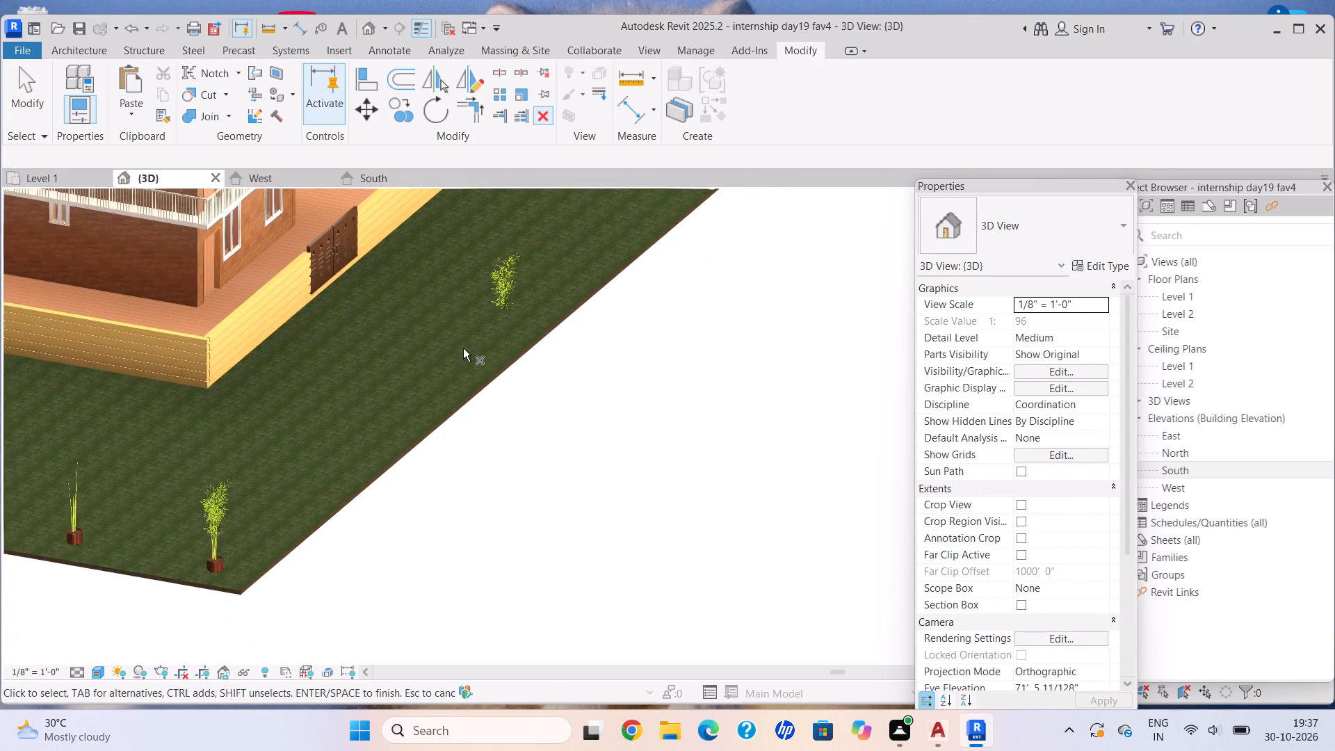
middle_click_drag(257, 497, 335, 467)
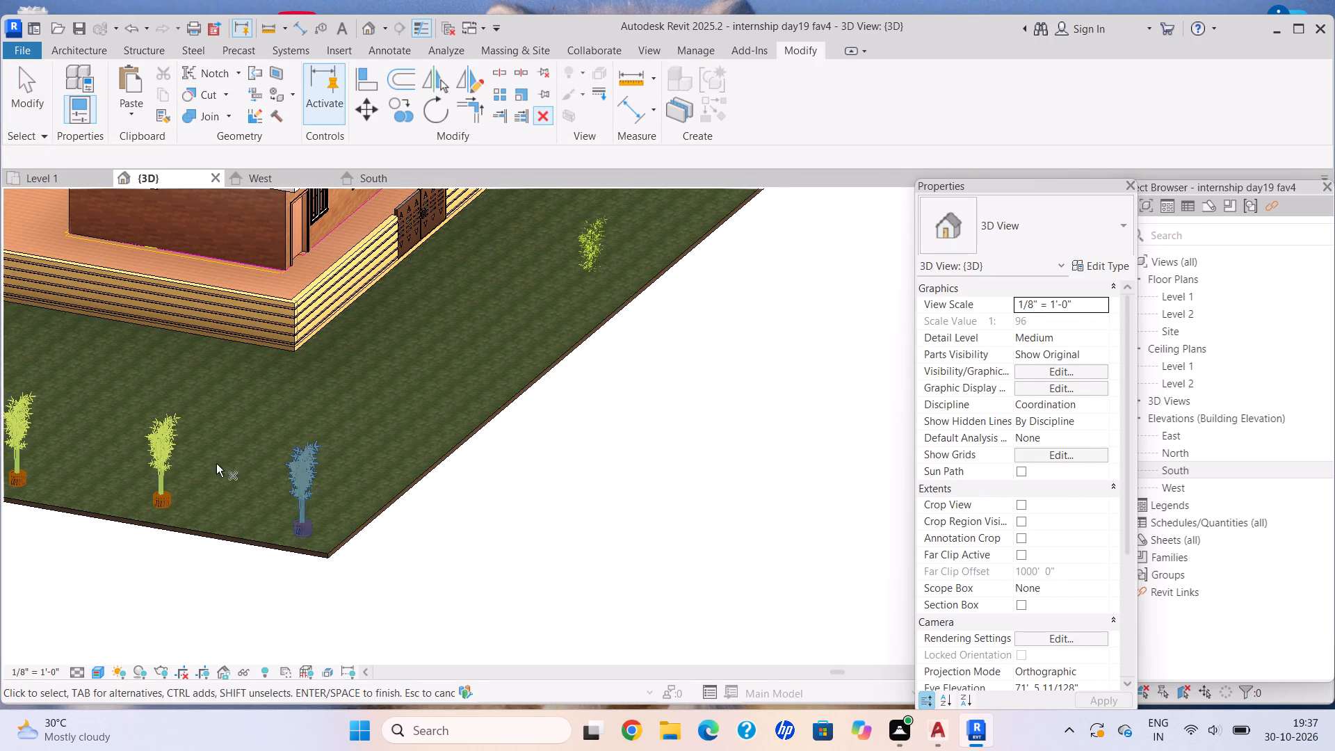
scroll(161, 447, "up", 3)
left_click(160, 446)
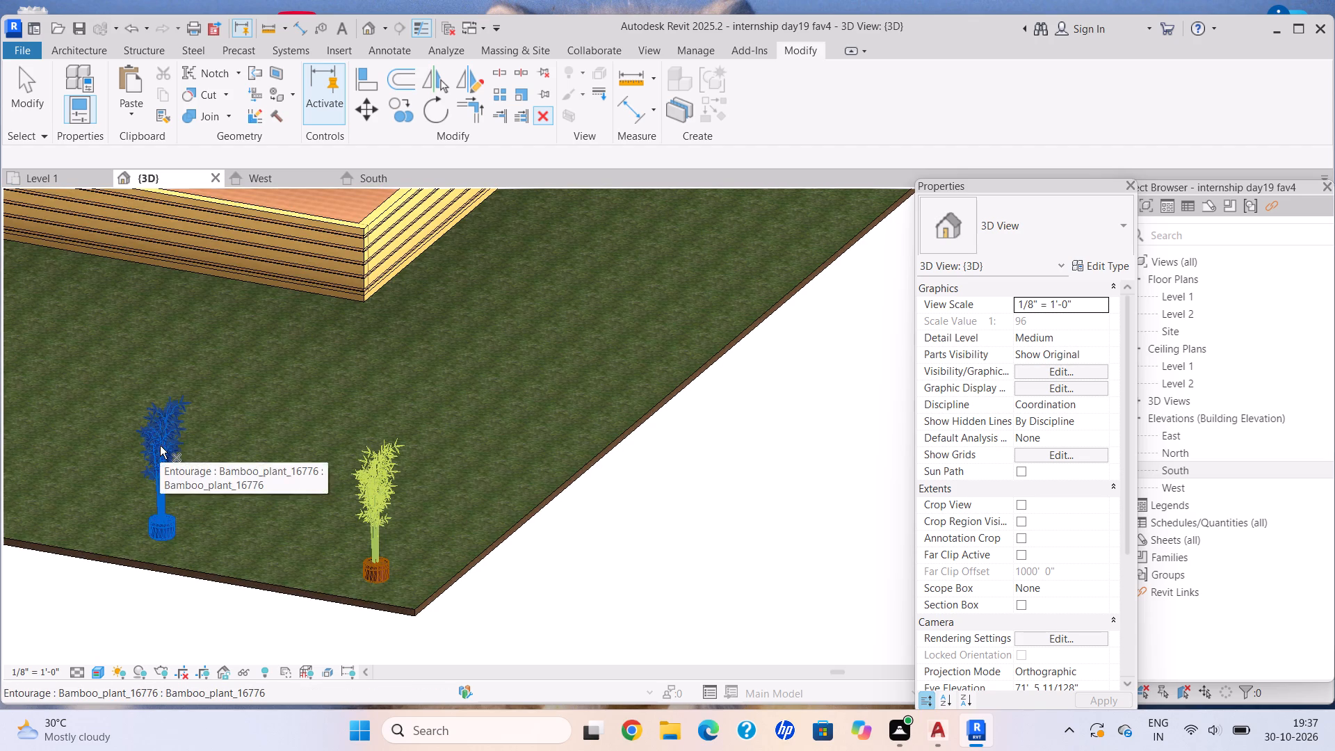
key("Delete")
Open the material choices for the Structure layer of the gate-side boundary wall's Generic - 8" type.
scroll(275, 392, "up", 1)
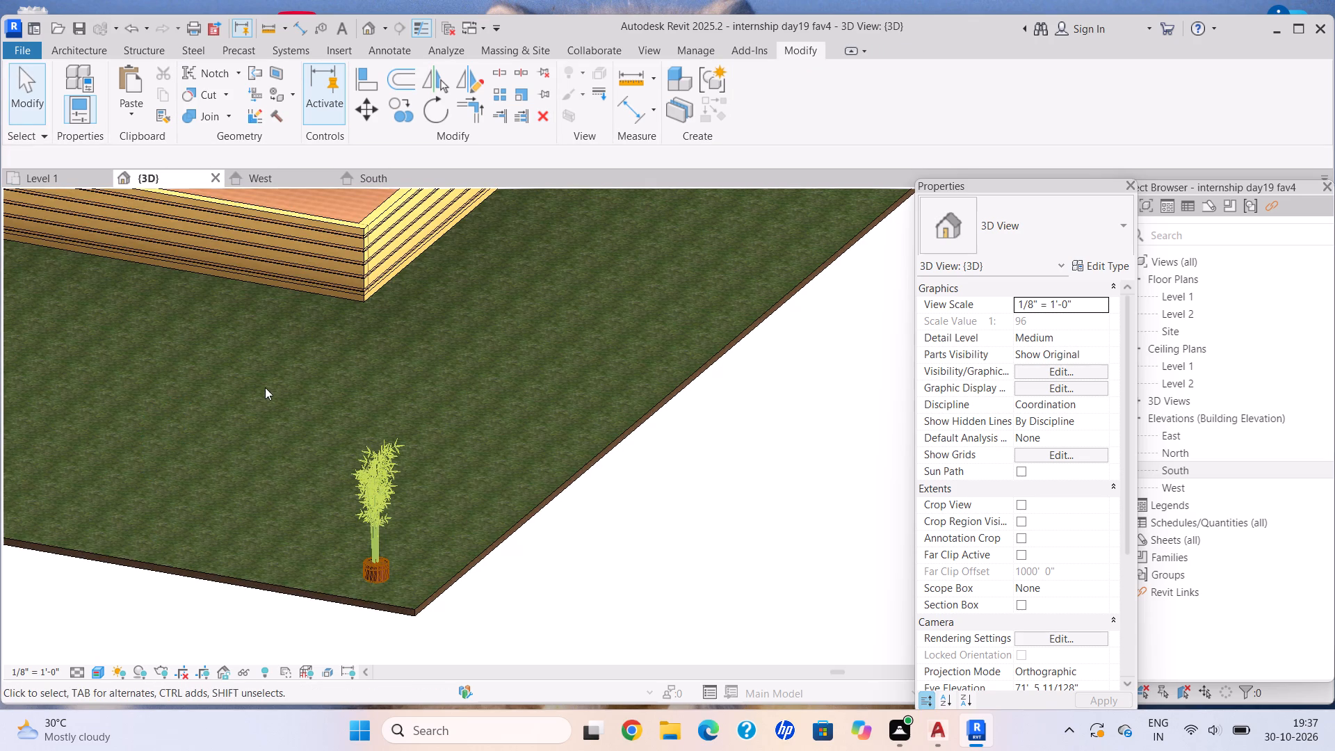
middle_click_drag(255, 390, 223, 512)
scroll(248, 387, "down", 1)
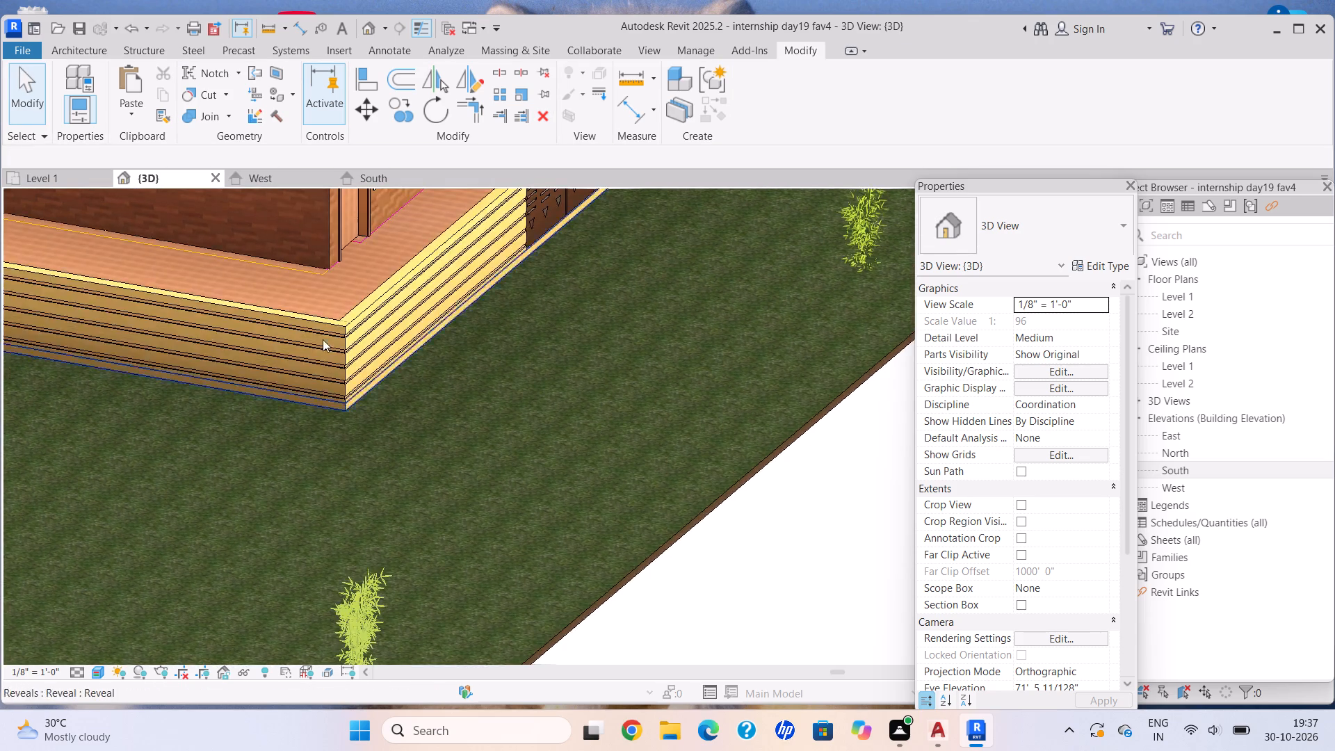
scroll(360, 318, "up", 9)
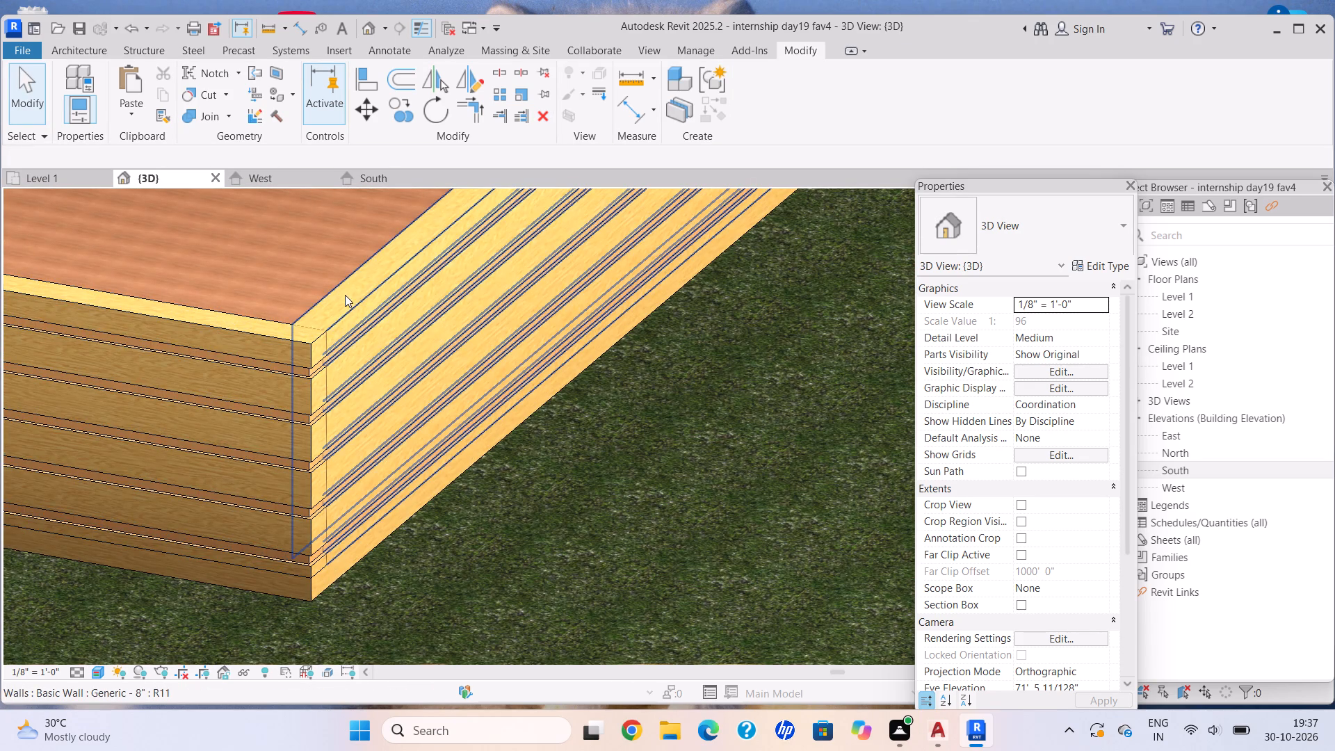
left_click(353, 298)
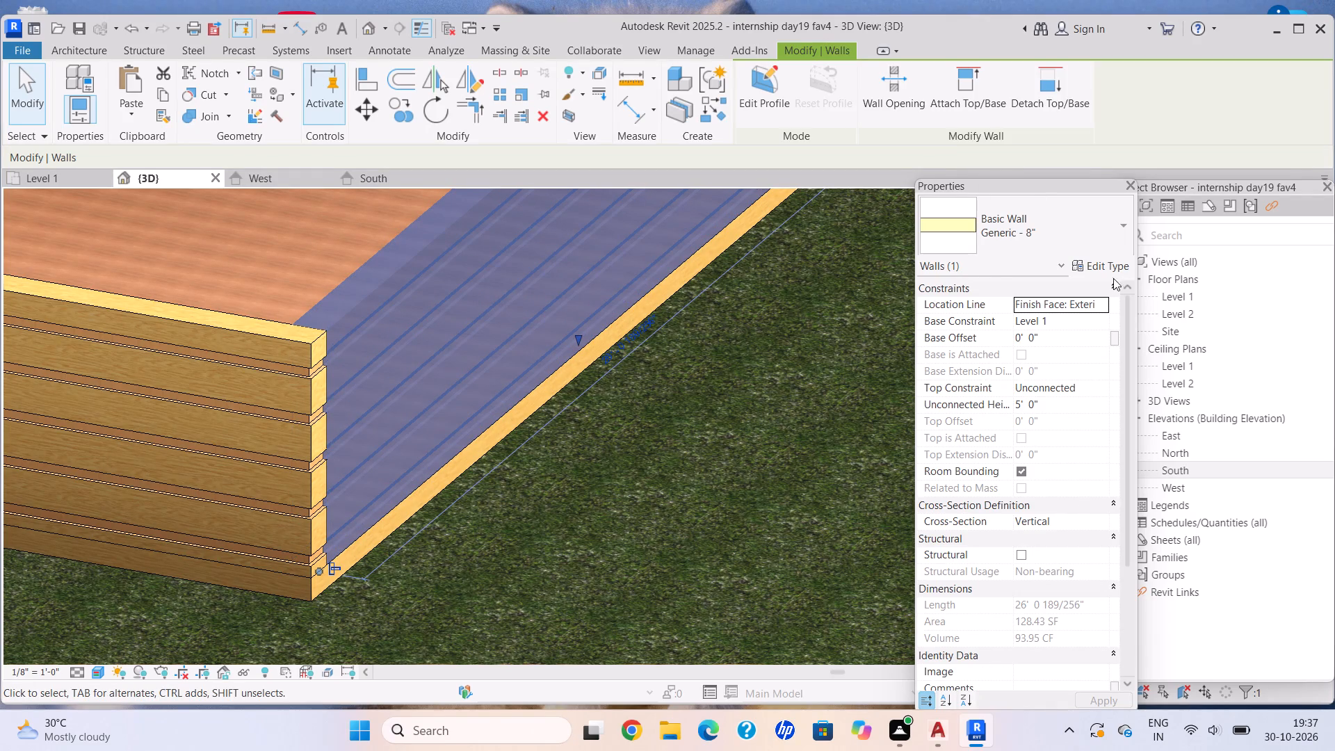
left_click(1106, 268)
left_click(978, 268)
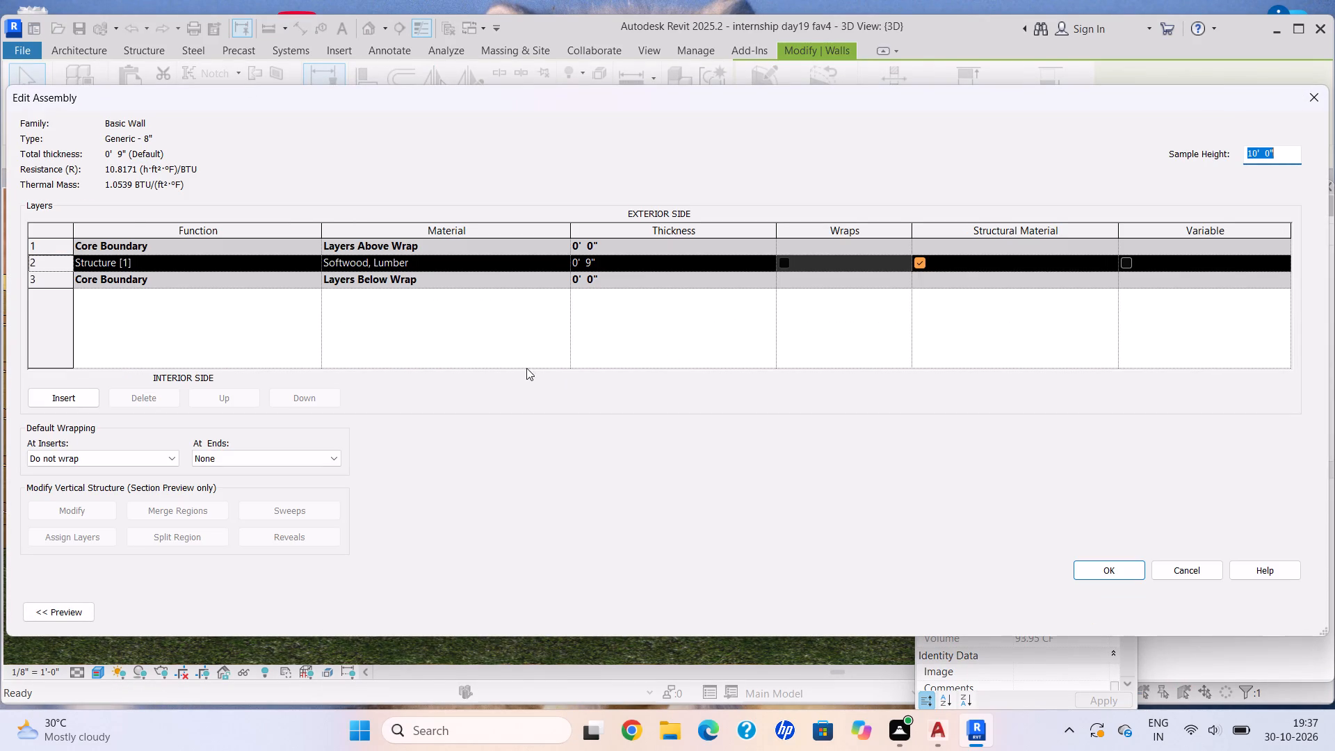
left_click(564, 263)
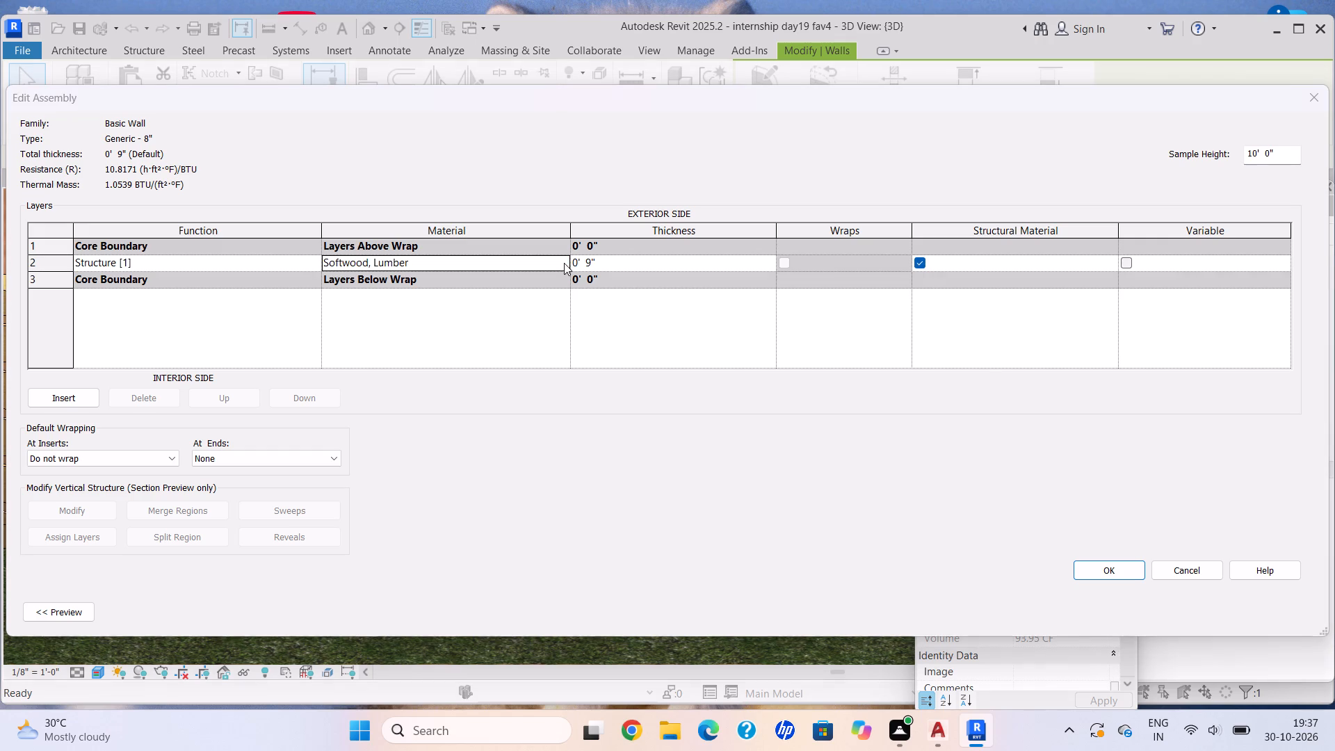
Browse the project materials for an alternative to Softwood, Lumber for the boundary wall type's Structure layer.
scroll(529, 375, "down", 7)
scroll(554, 331, "up", 4)
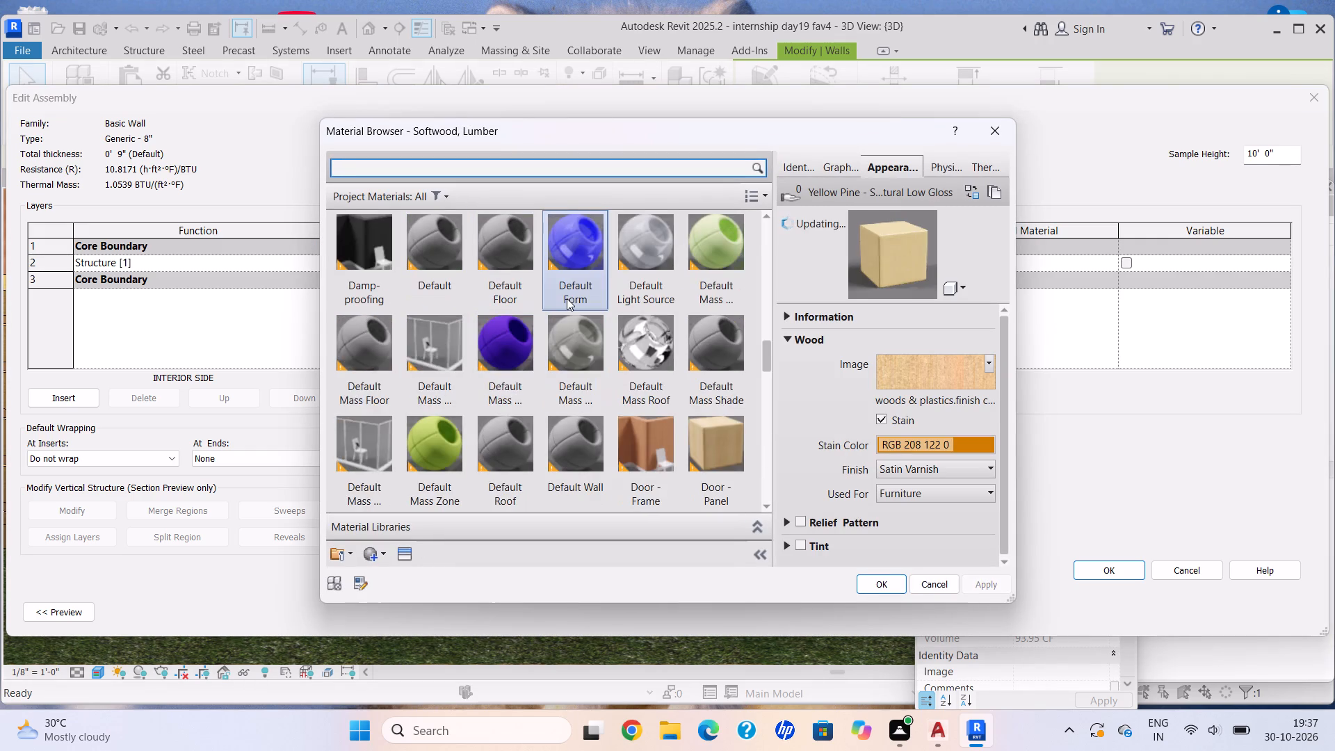
scroll(567, 298, "up", 3)
scroll(684, 375, "down", 5)
scroll(685, 382, "up", 4)
scroll(552, 344, "up", 3)
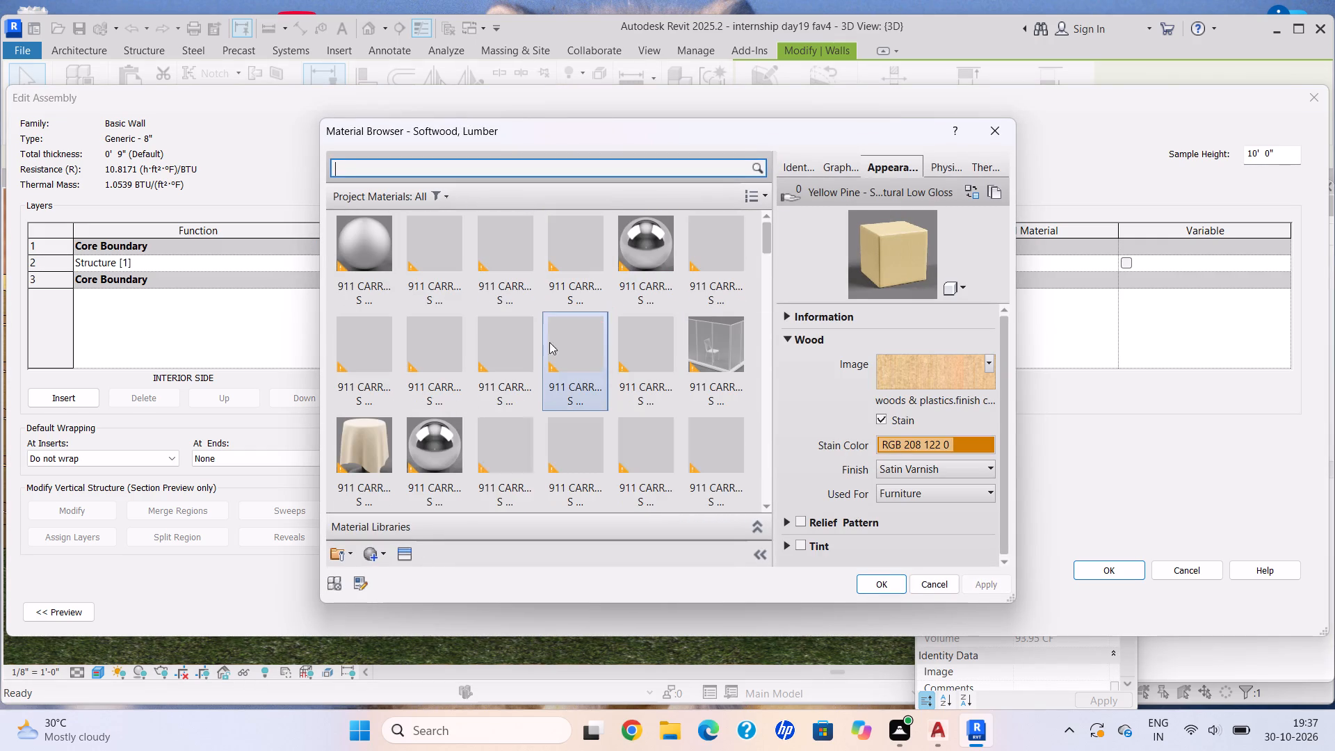
scroll(565, 337, "down", 1)
scroll(565, 337, "up", 5)
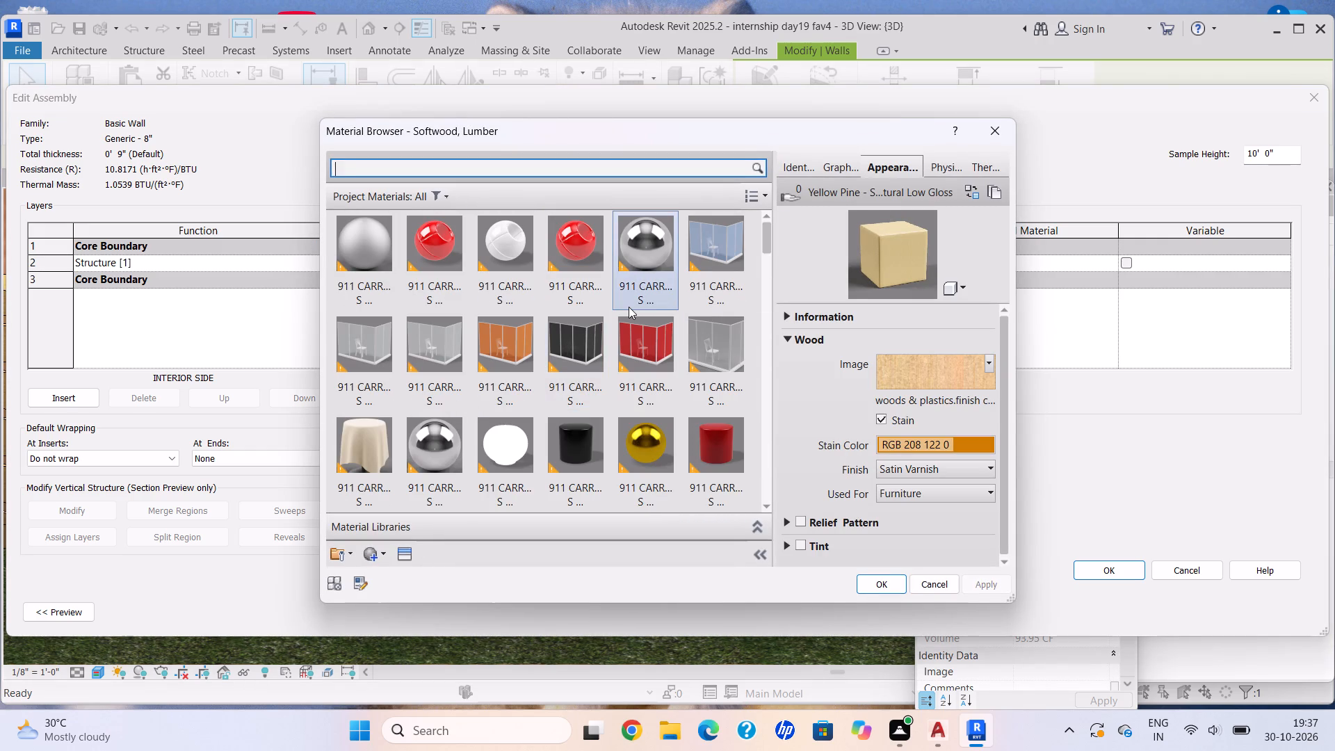
scroll(629, 307, "down", 5)
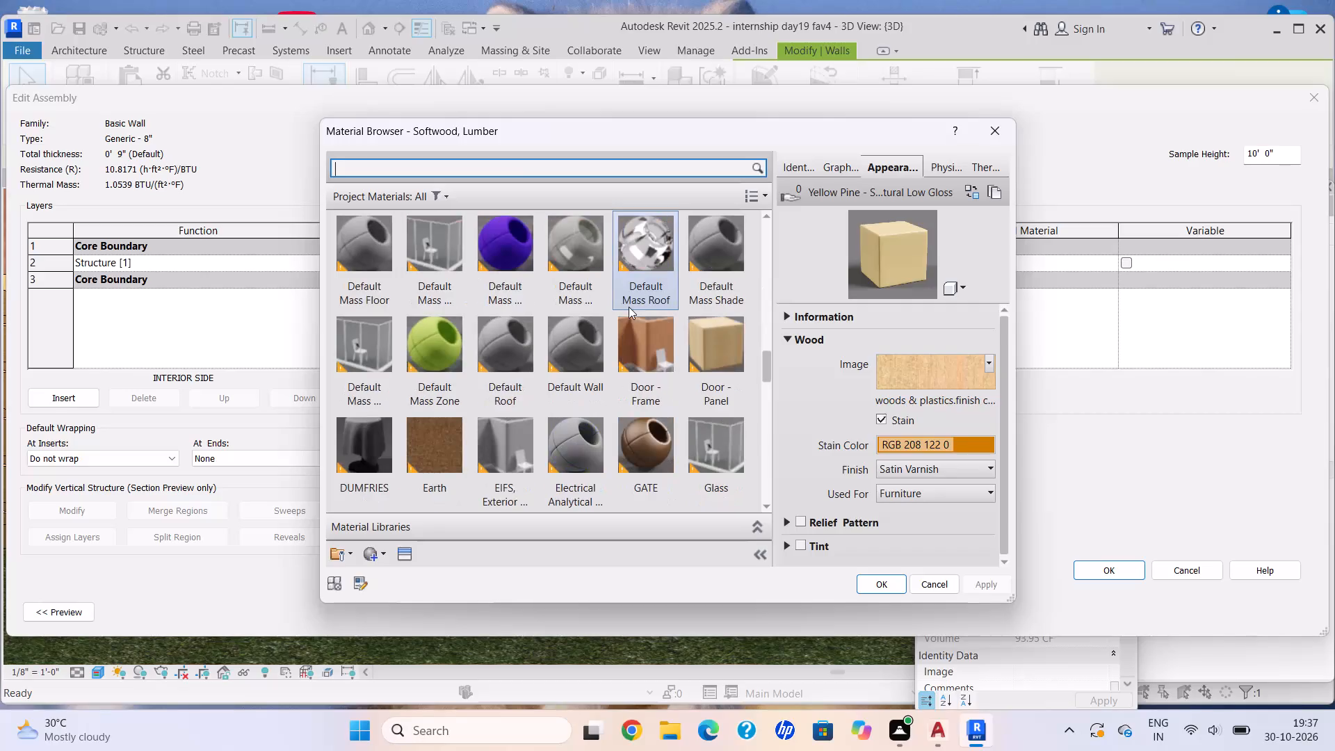
scroll(485, 343, "up", 2)
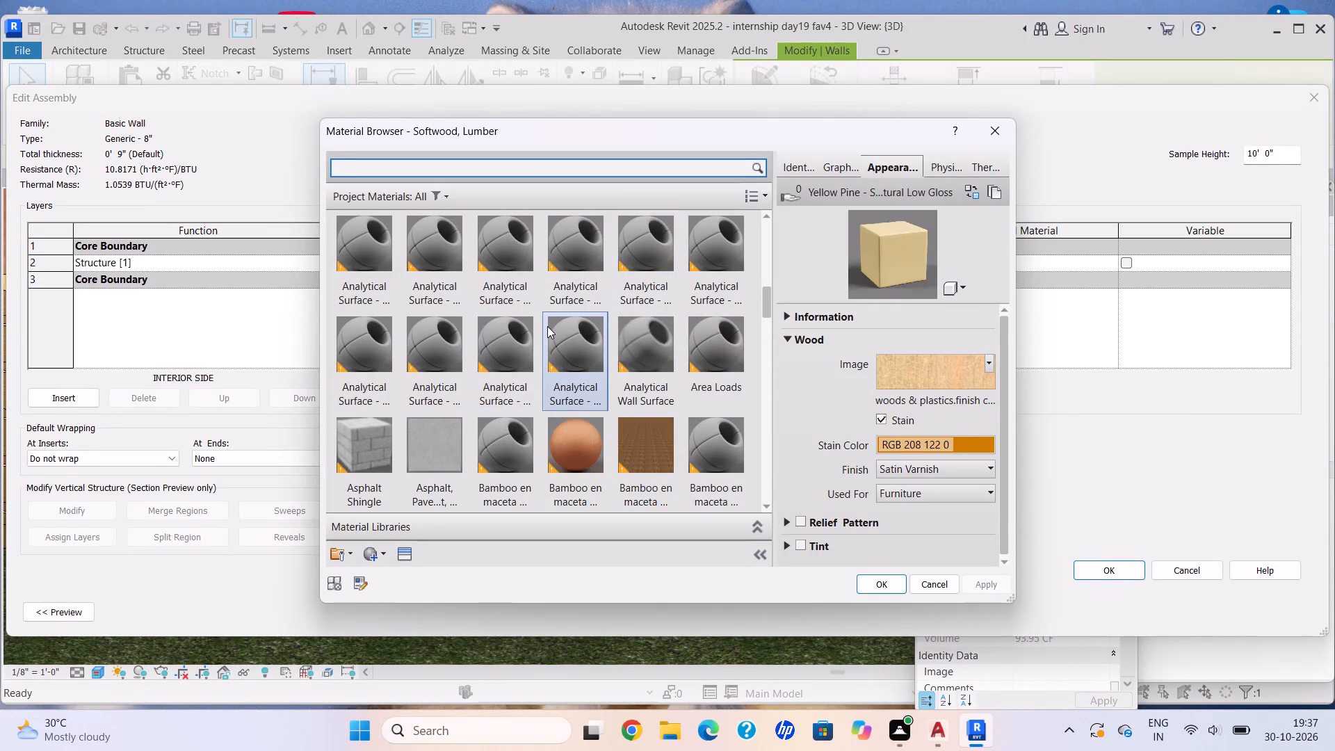
scroll(547, 326, "down", 2)
middle_click_drag(554, 341, 562, 354)
scroll(562, 354, "up", 1)
scroll(582, 331, "down", 3)
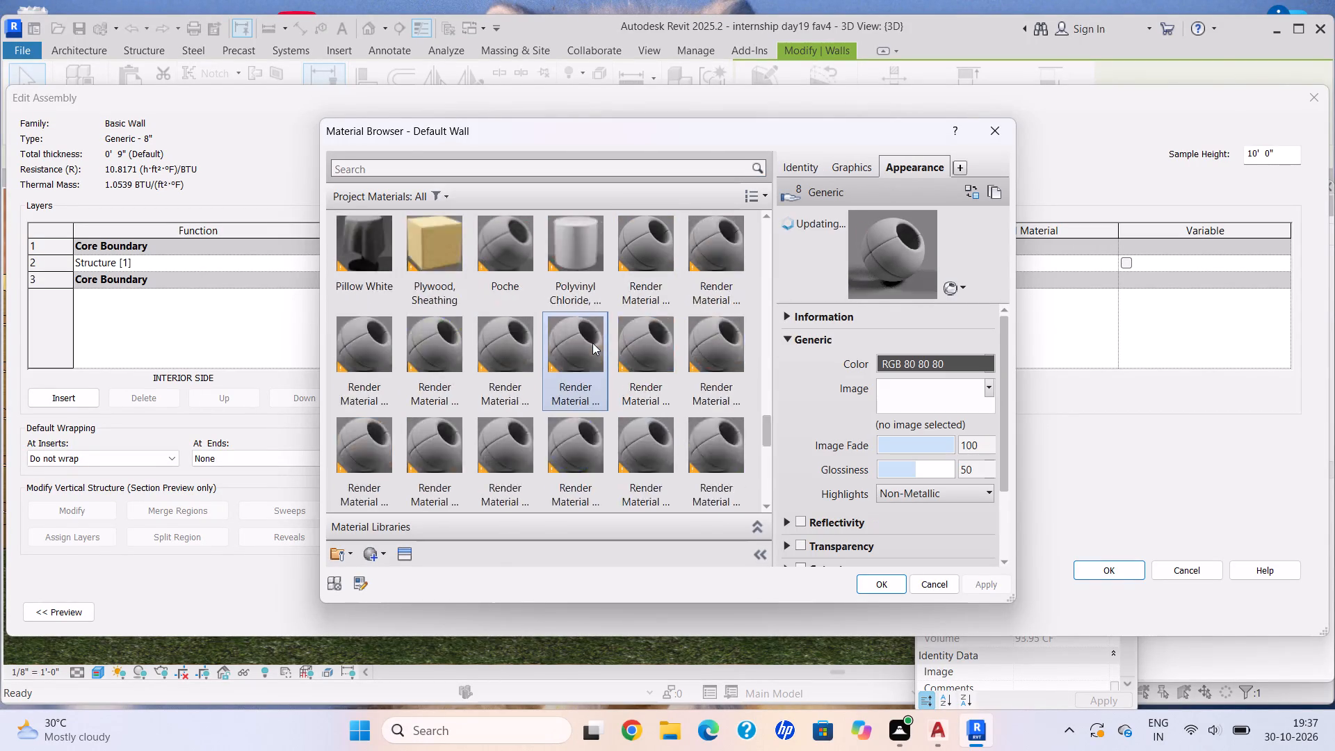
scroll(592, 343, "down", 4)
scroll(558, 320, "up", 5)
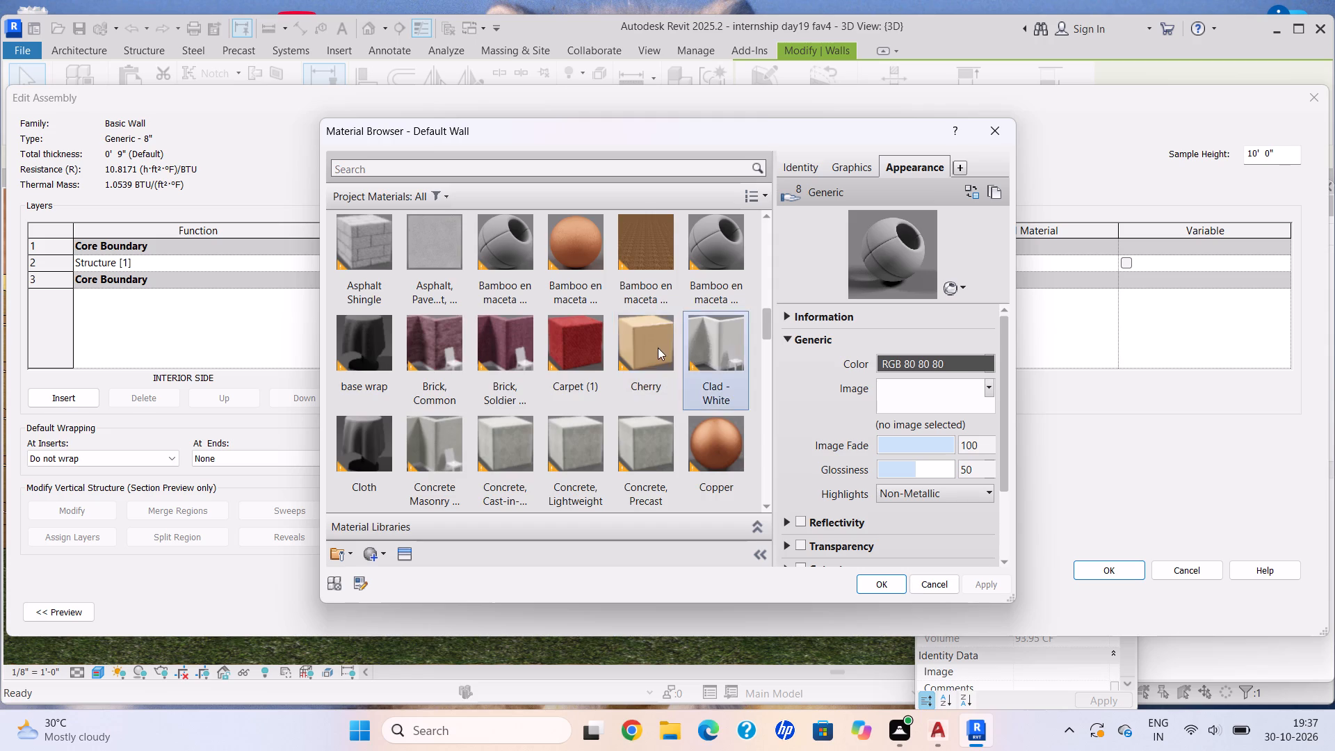
scroll(652, 347, "down", 1)
scroll(561, 331, "up", 3)
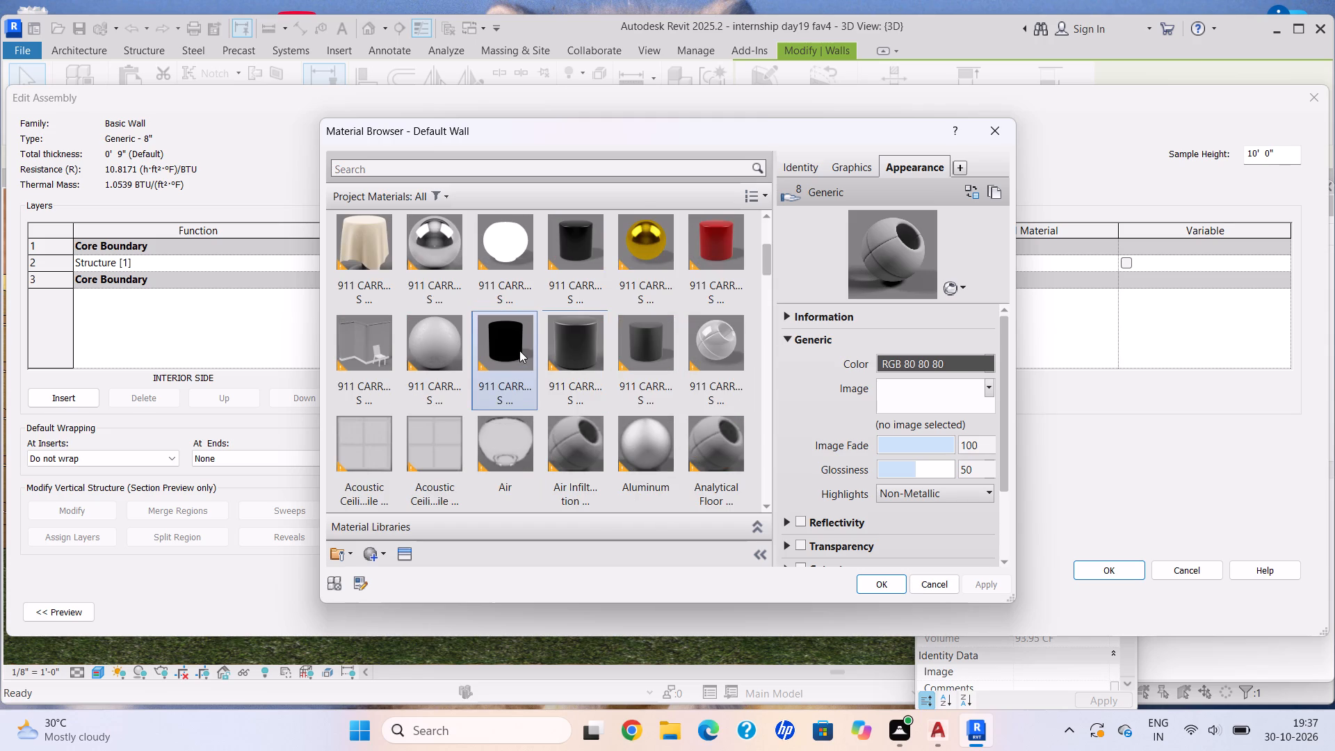
scroll(523, 353, "down", 6)
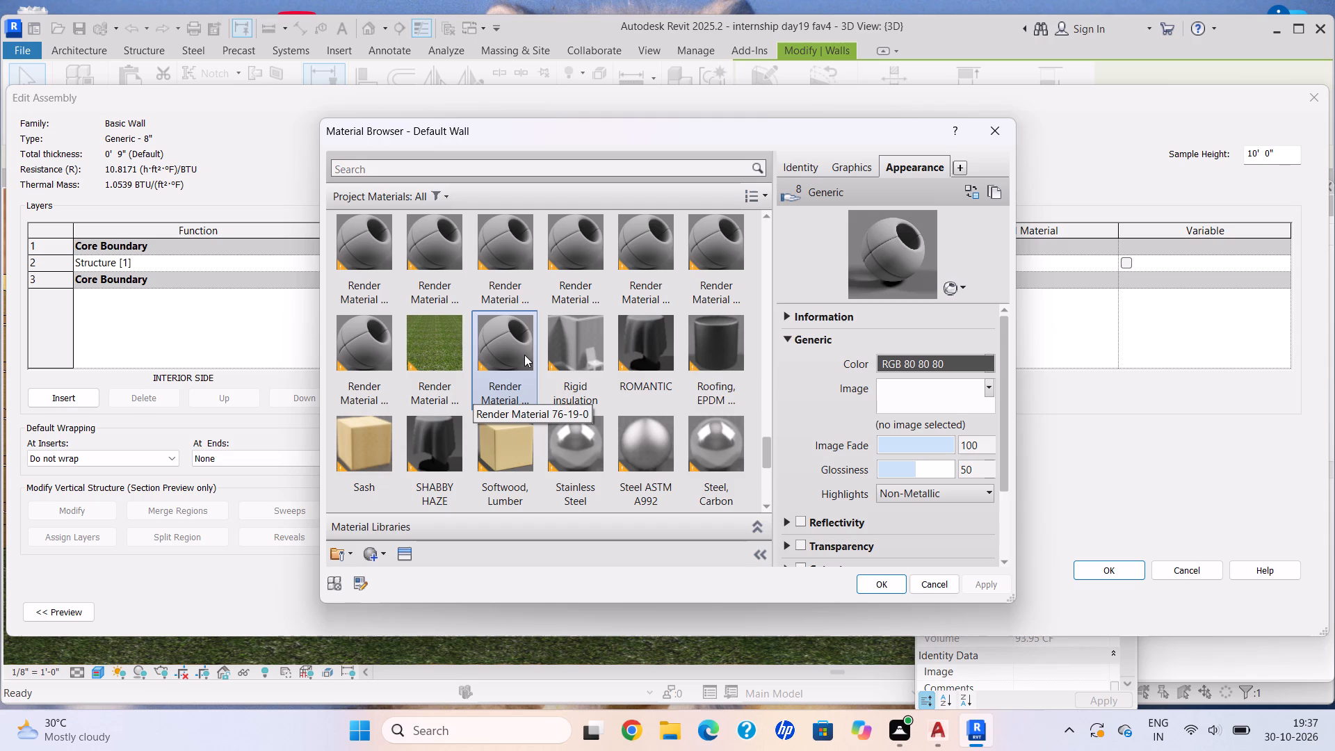
scroll(524, 355, "down", 6)
scroll(563, 334, "up", 1)
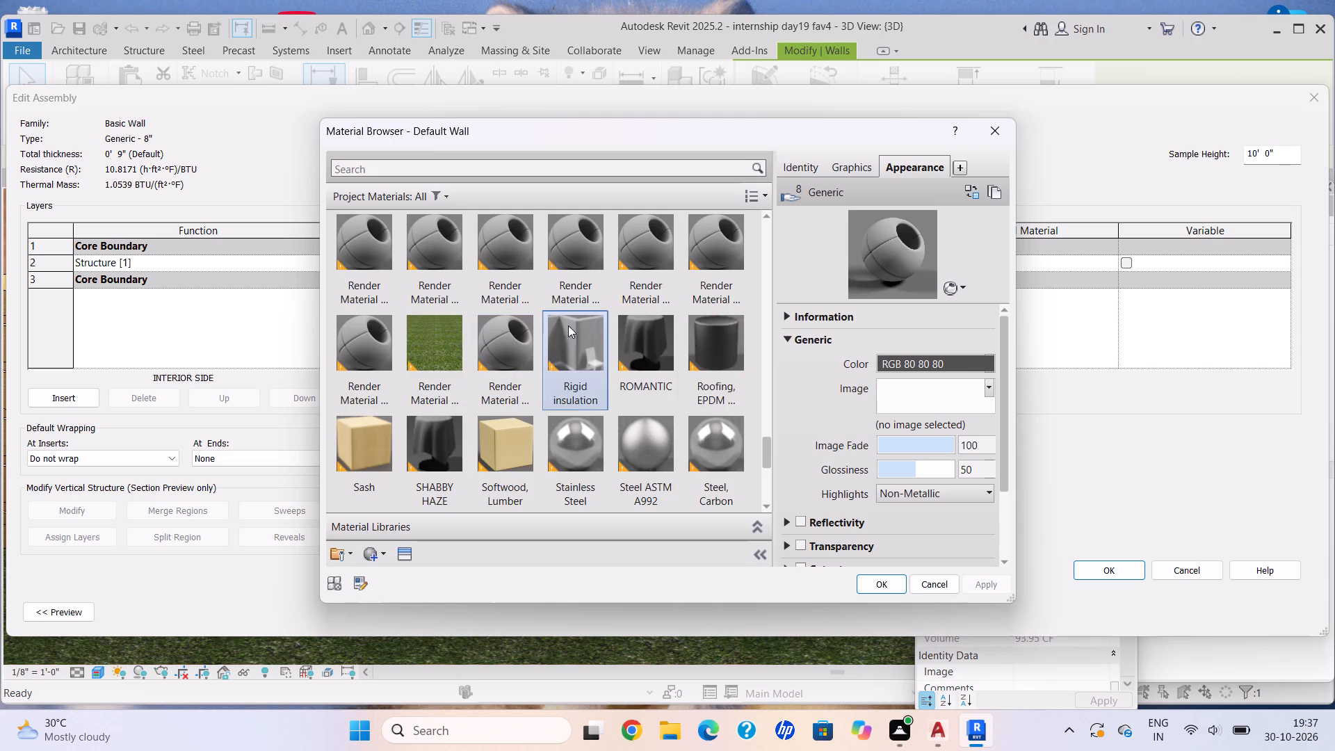
scroll(596, 325, "up", 2)
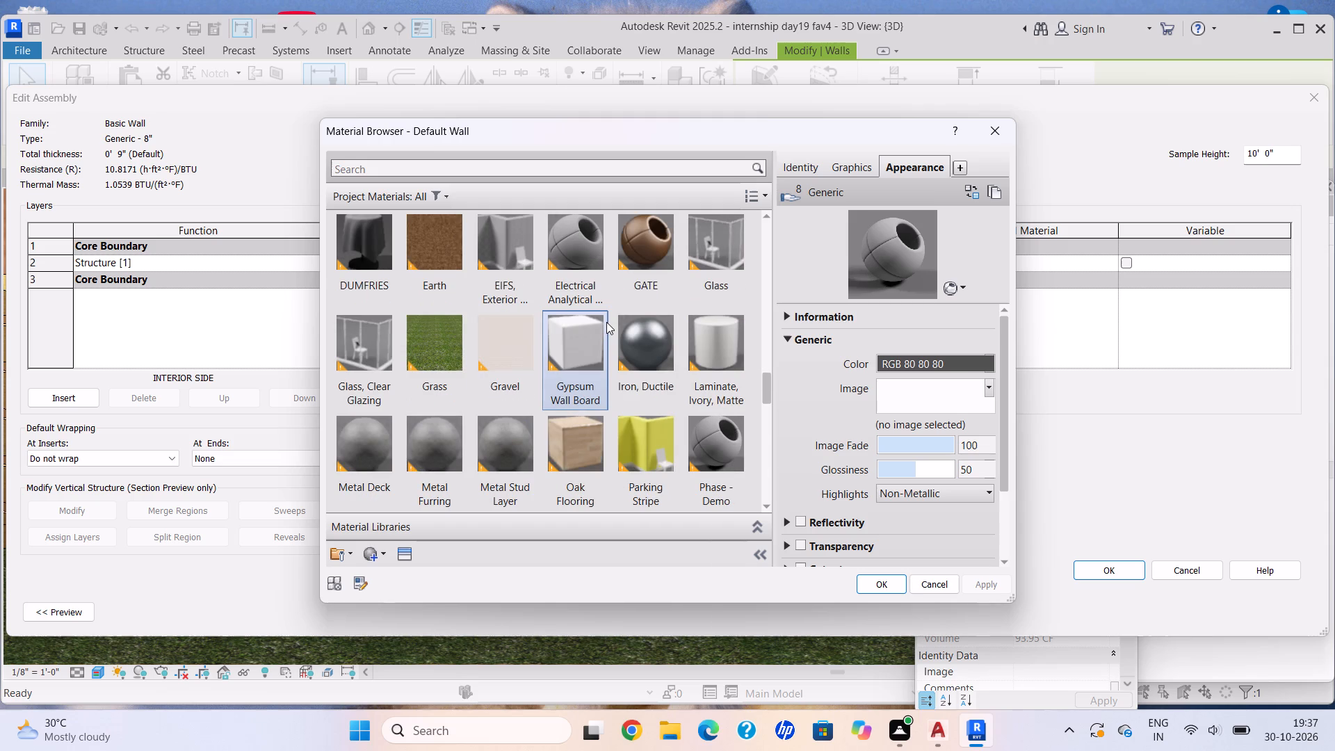
scroll(607, 318, "up", 1)
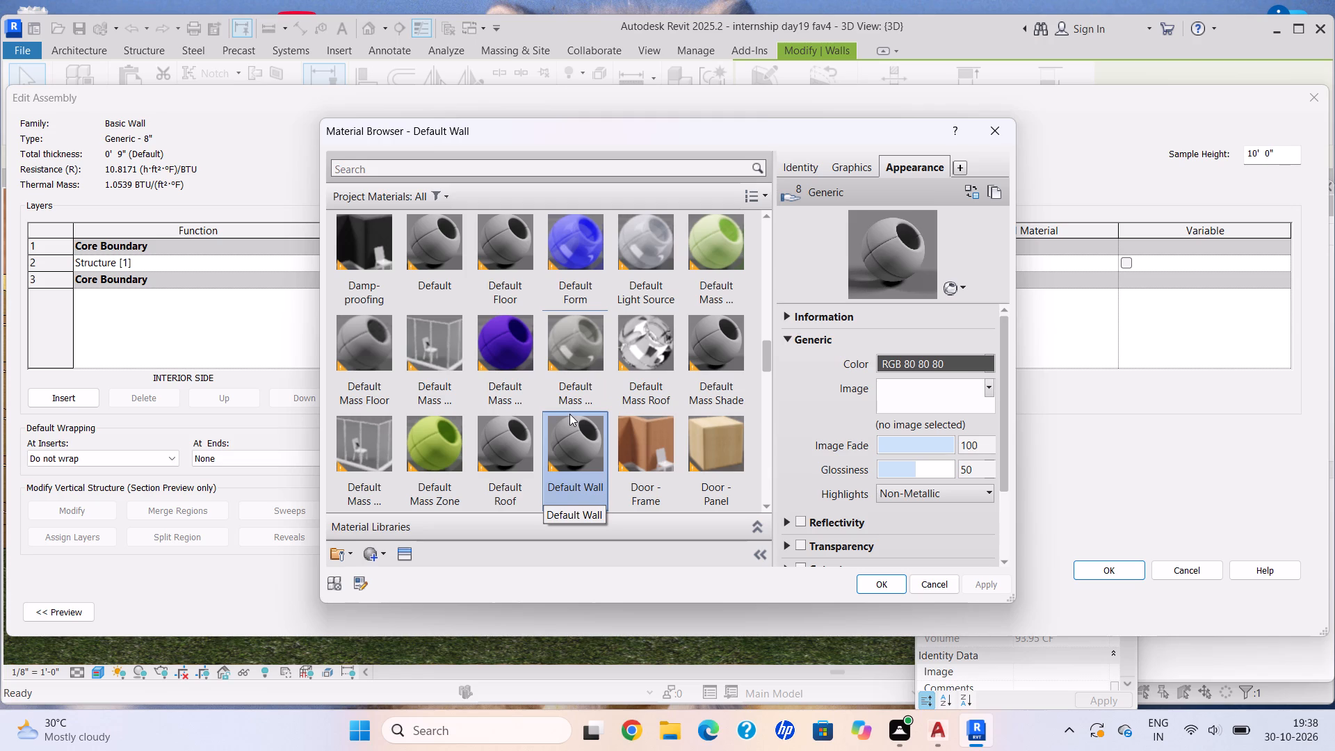
scroll(510, 337, "down", 8)
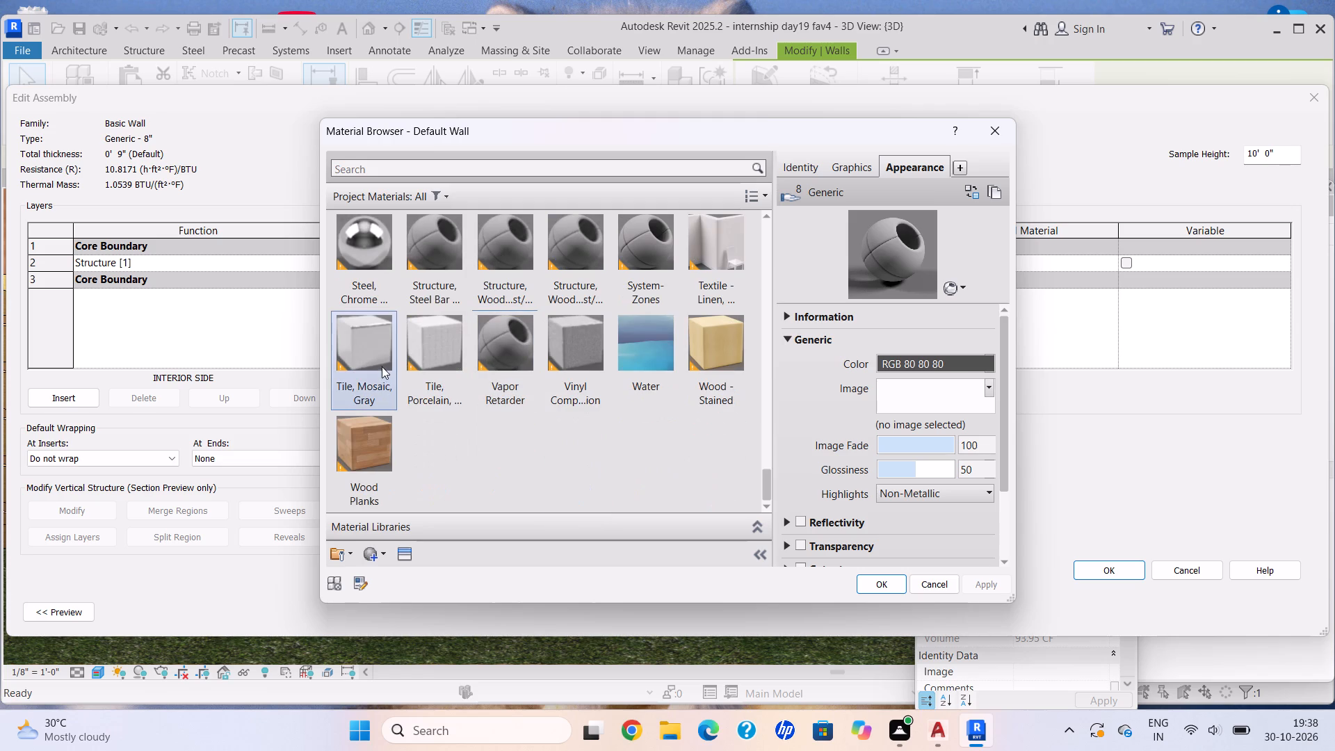
scroll(462, 355, "down", 9)
scroll(476, 371, "up", 4)
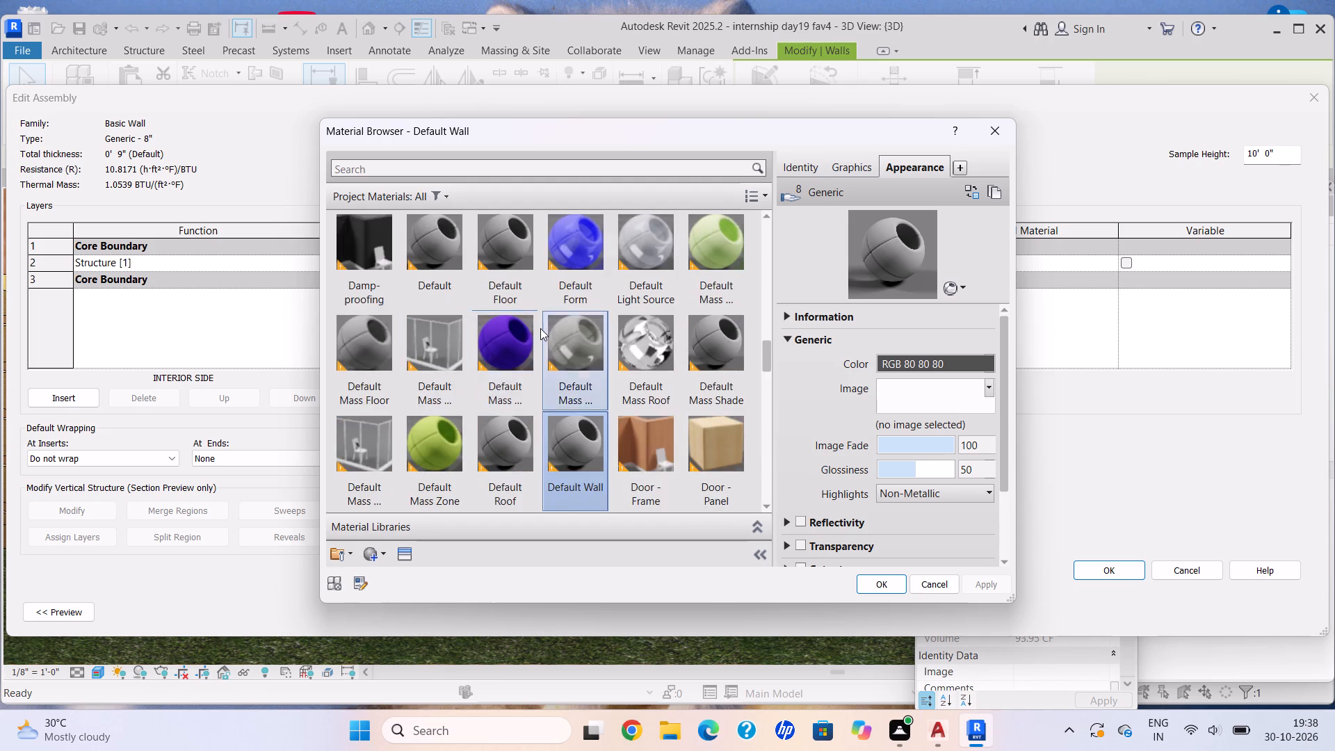
scroll(540, 328, "up", 2)
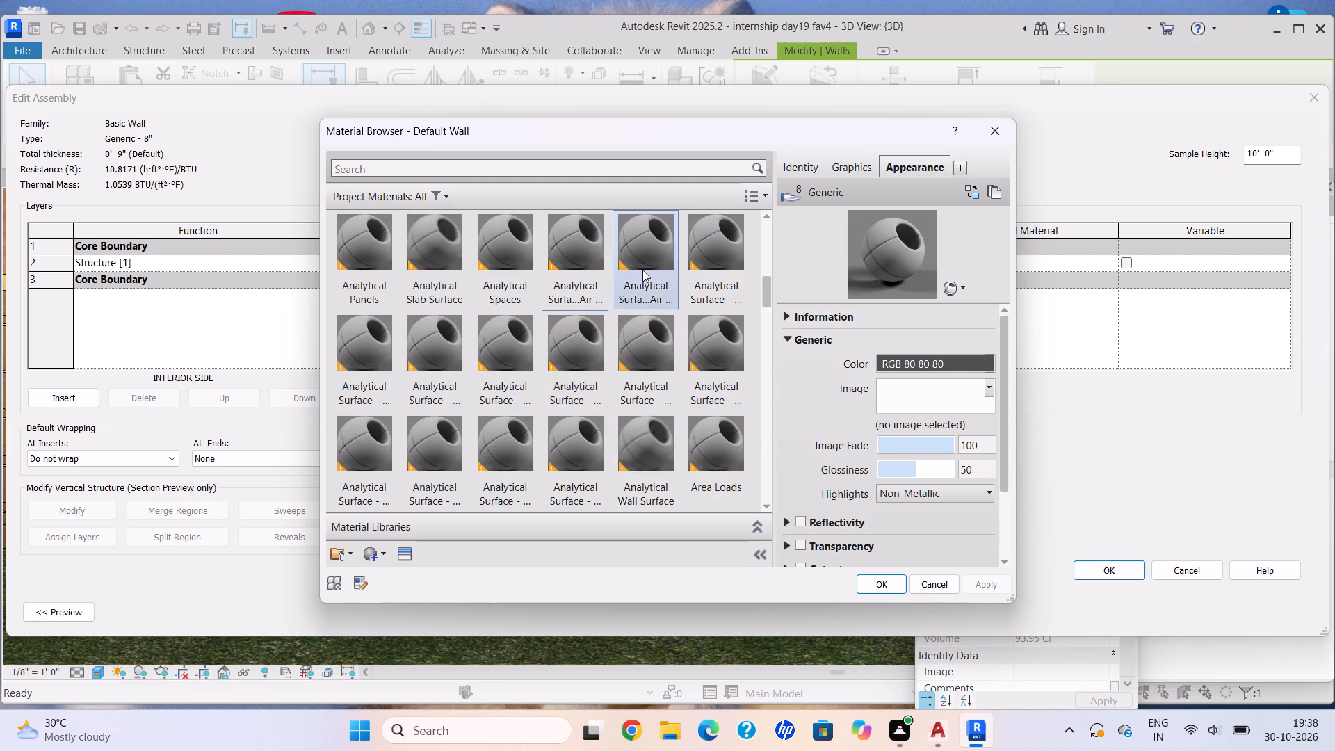
scroll(642, 270, "up", 2)
scroll(642, 270, "down", 8)
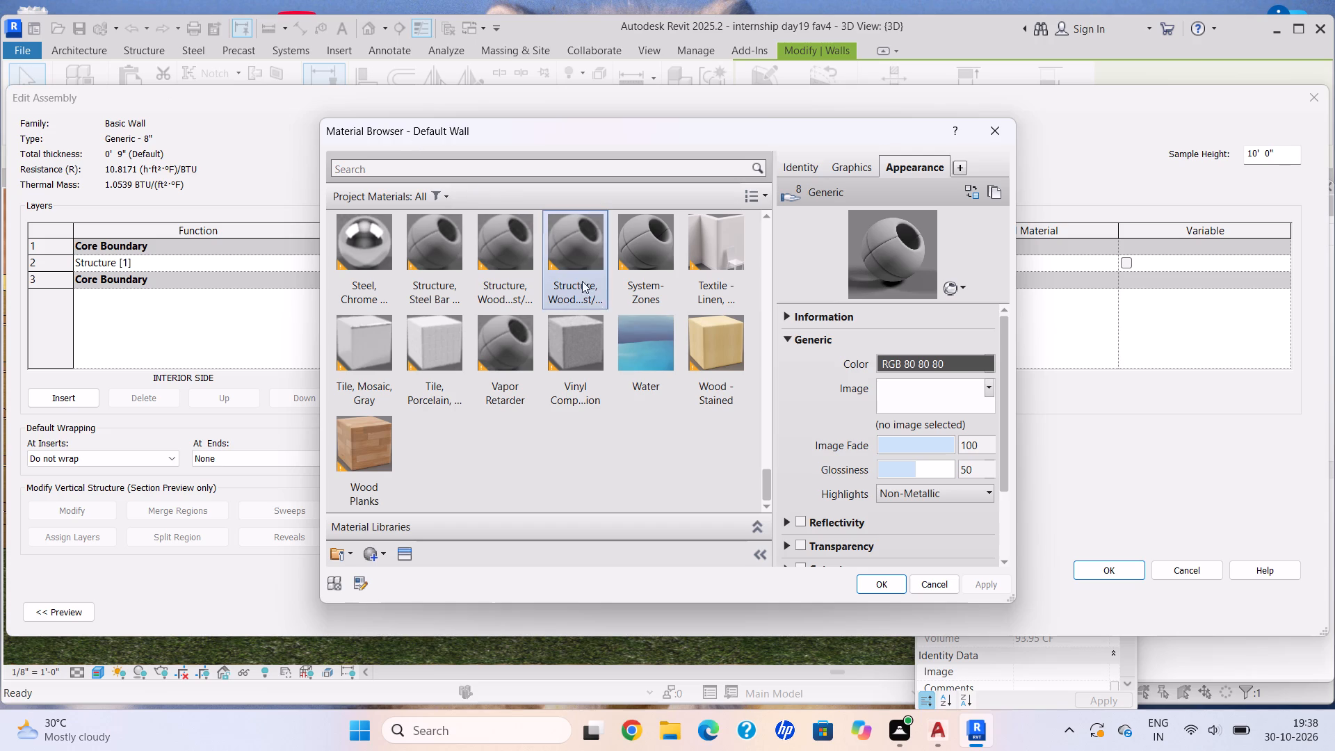
scroll(594, 300, "down", 11)
scroll(597, 290, "up", 6)
scroll(667, 237, "up", 5)
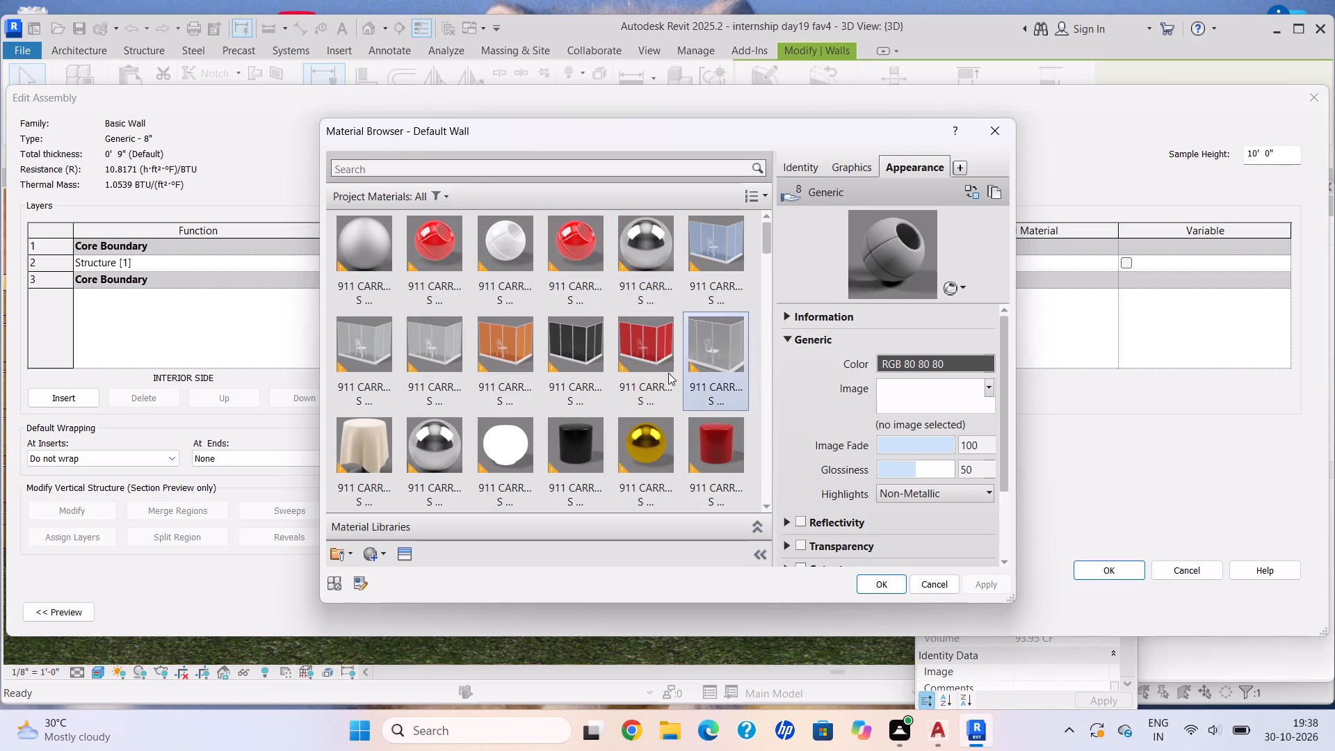
scroll(662, 364, "down", 6)
scroll(547, 307, "up", 2)
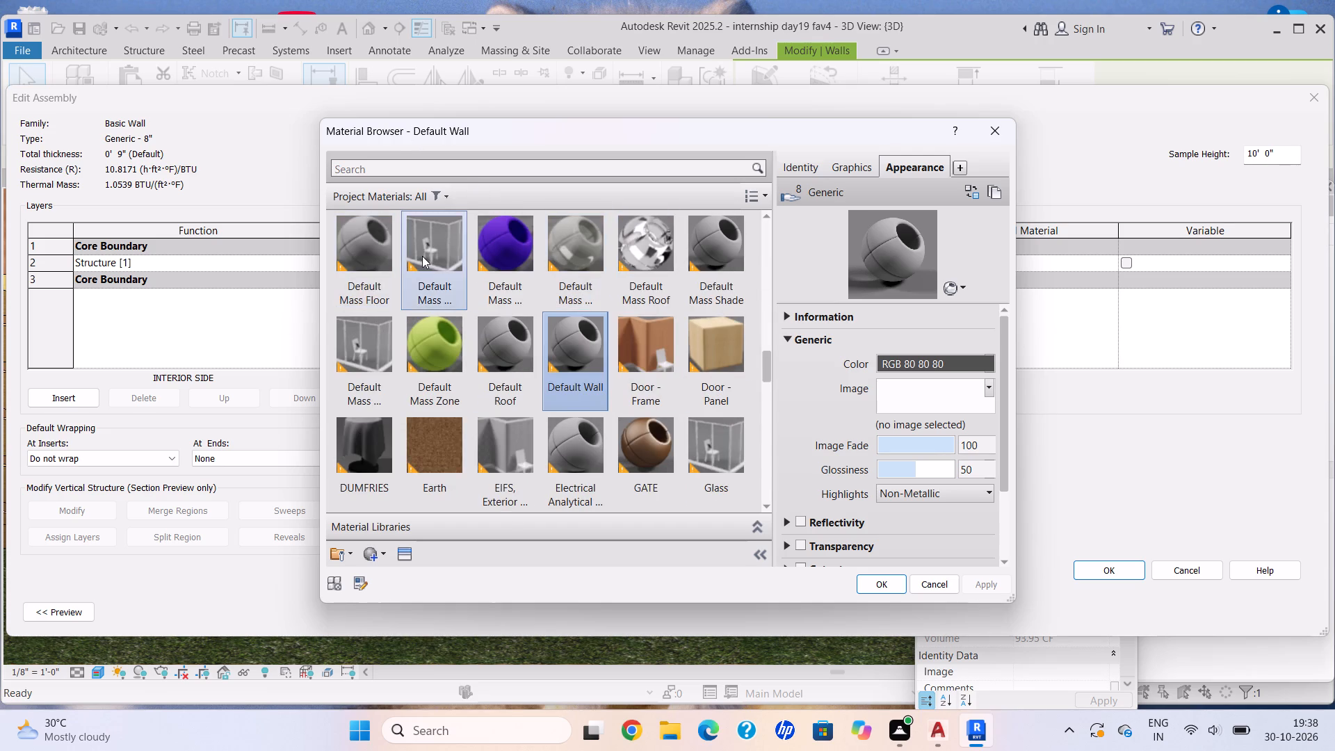
scroll(423, 256, "down", 3)
scroll(585, 362, "down", 6)
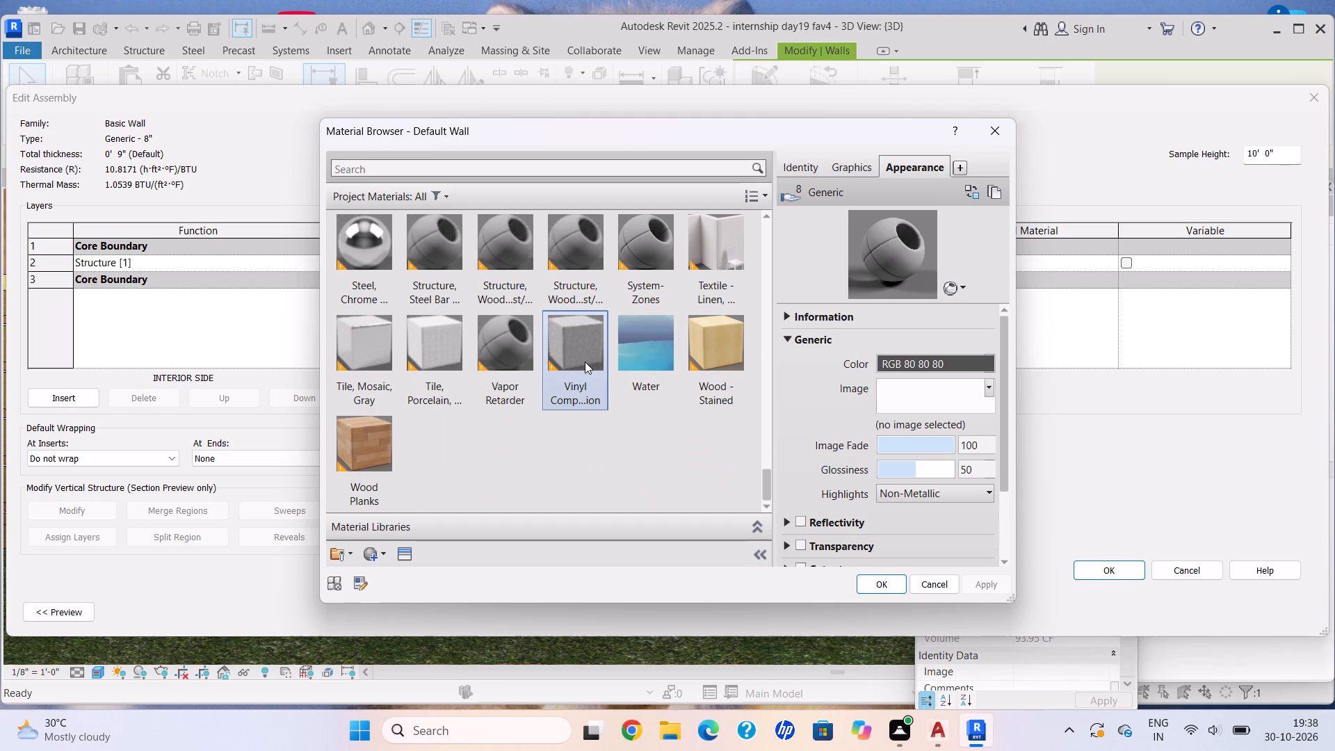
scroll(585, 359, "up", 1)
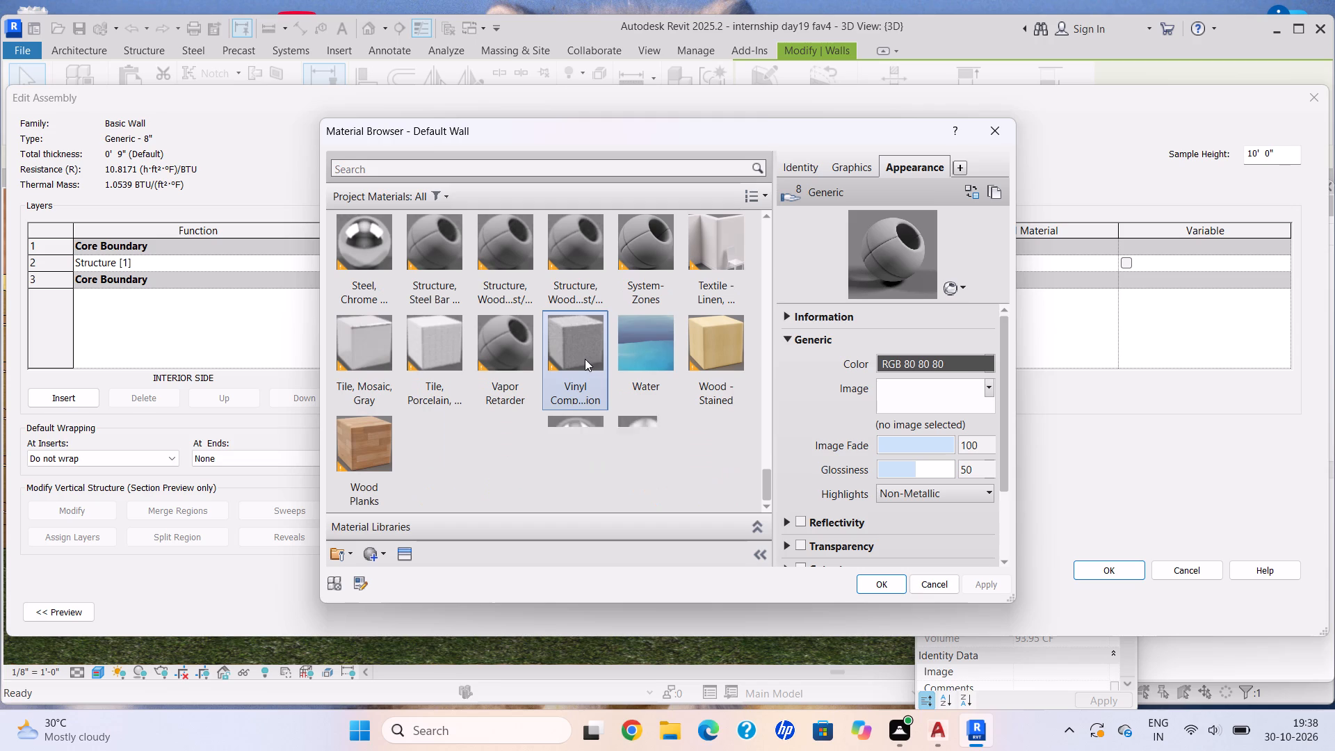
scroll(585, 359, "up", 4)
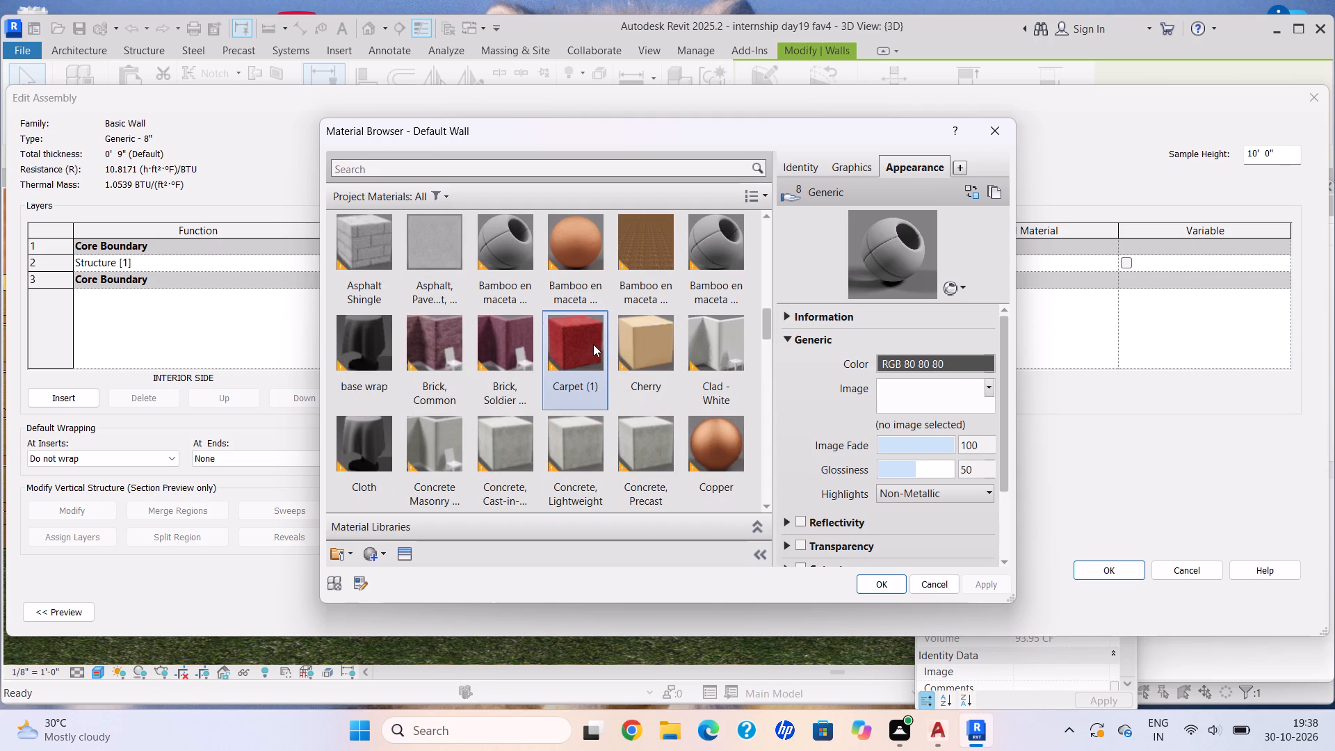
scroll(466, 358, "down", 1)
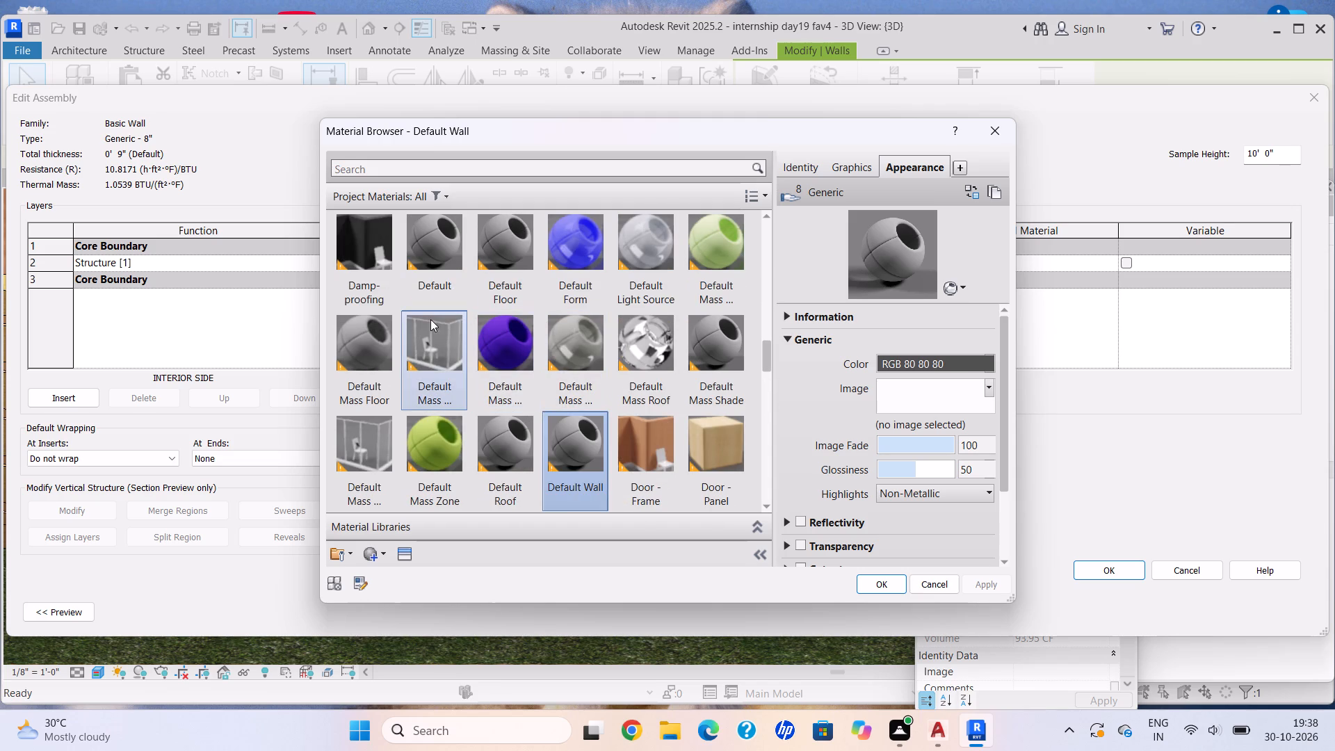
scroll(535, 274, "down", 1)
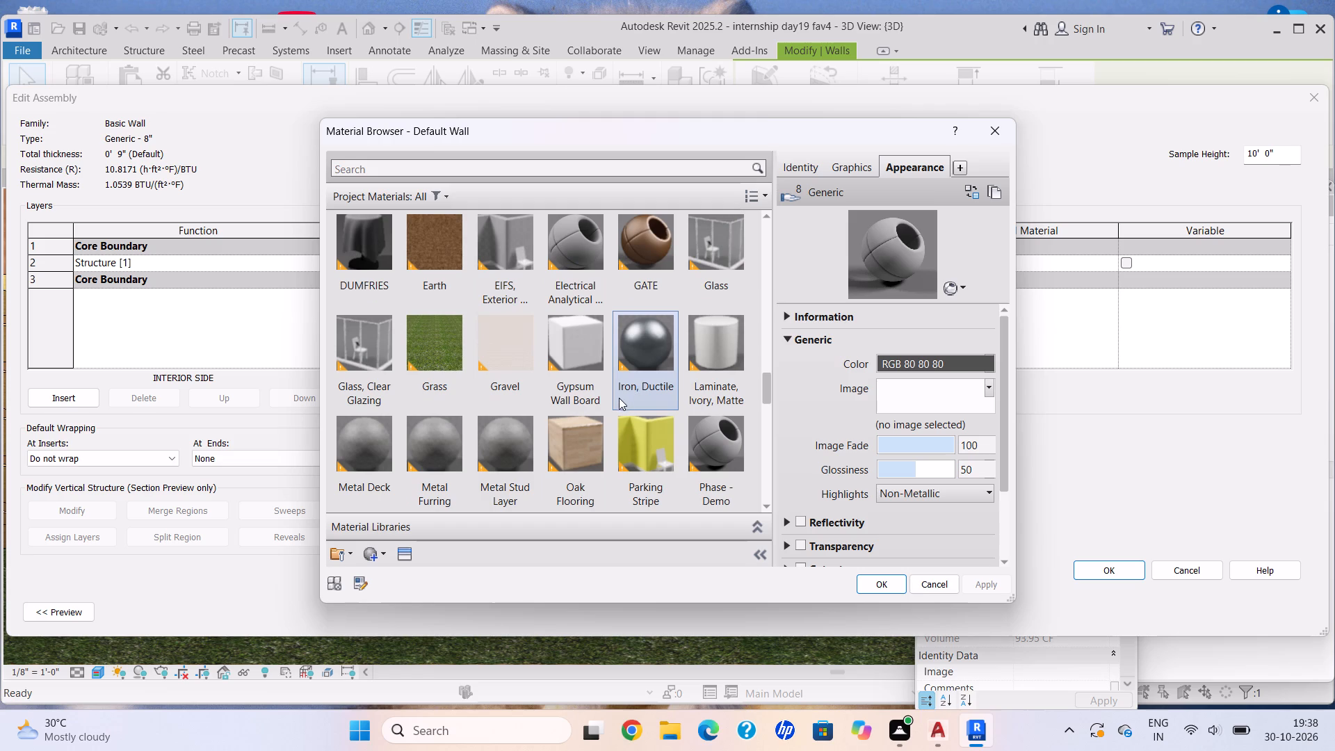
scroll(620, 351, "down", 6)
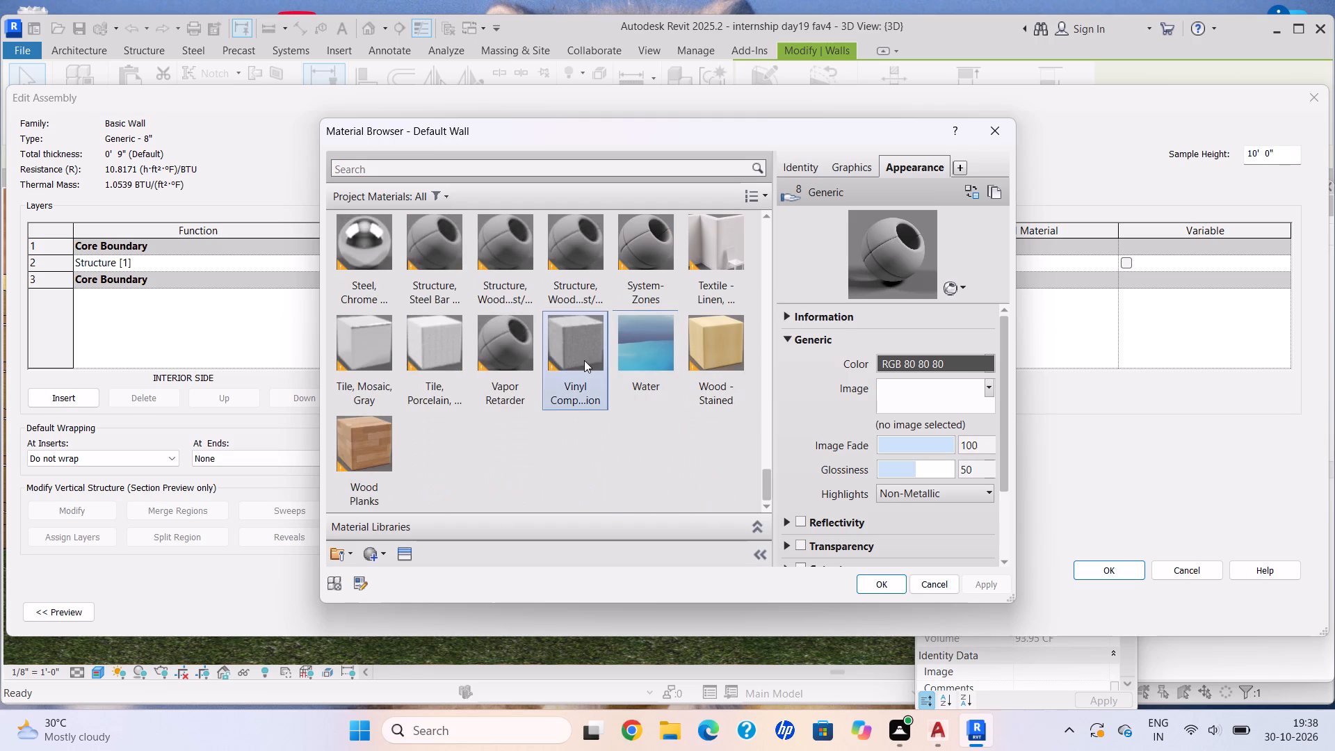
scroll(590, 355, "up", 2)
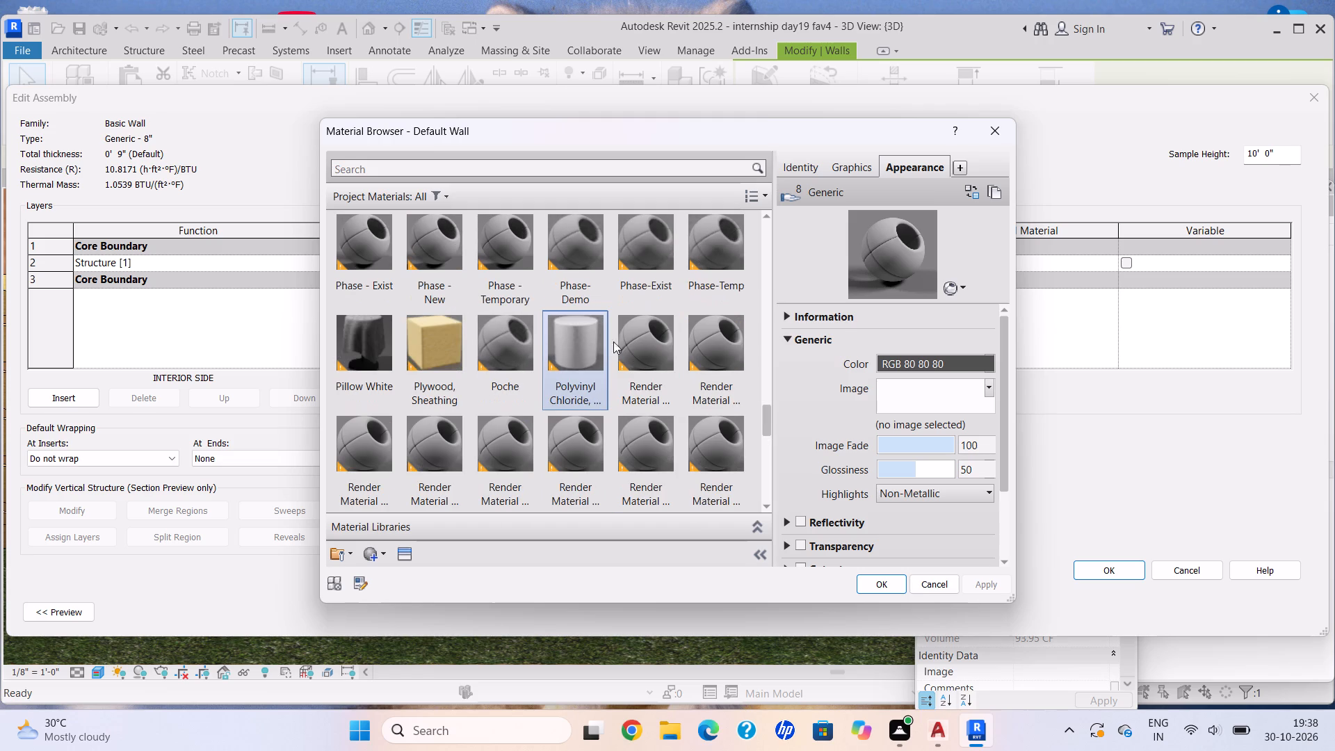
scroll(622, 338, "up", 1)
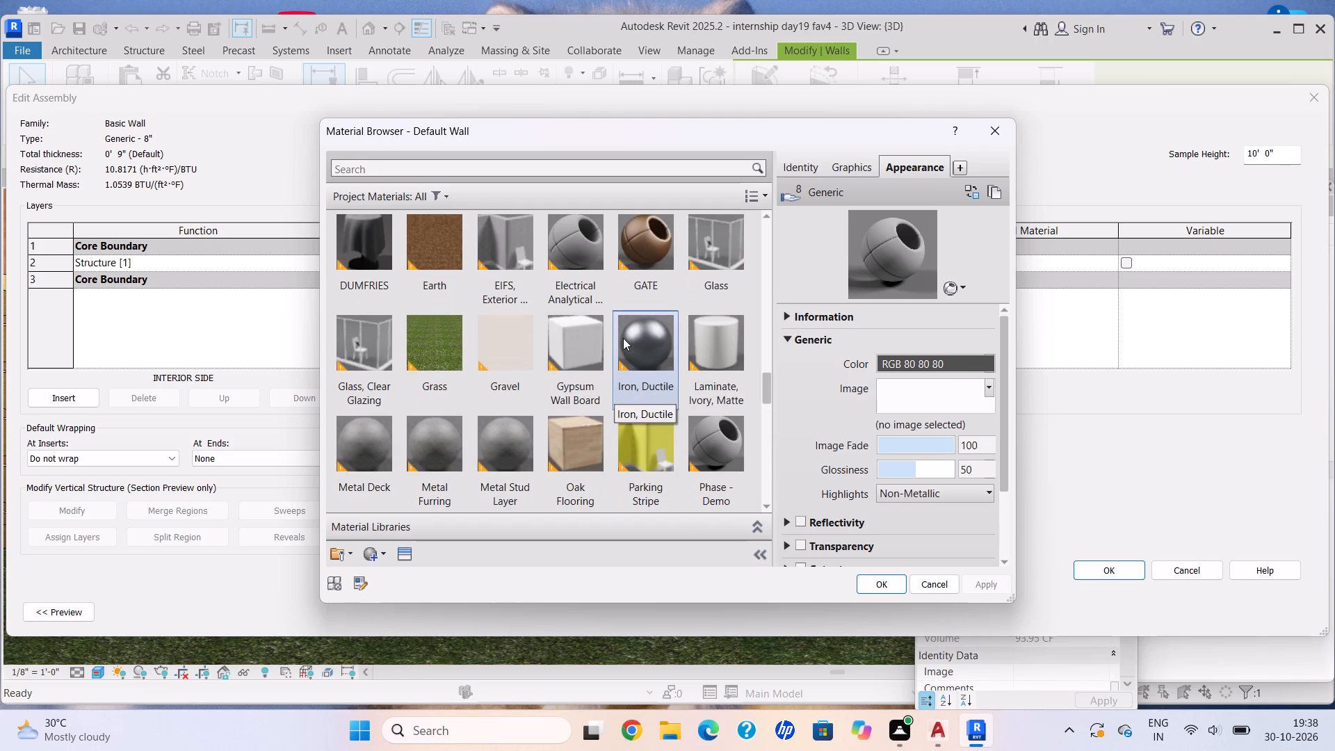
scroll(623, 338, "up", 1)
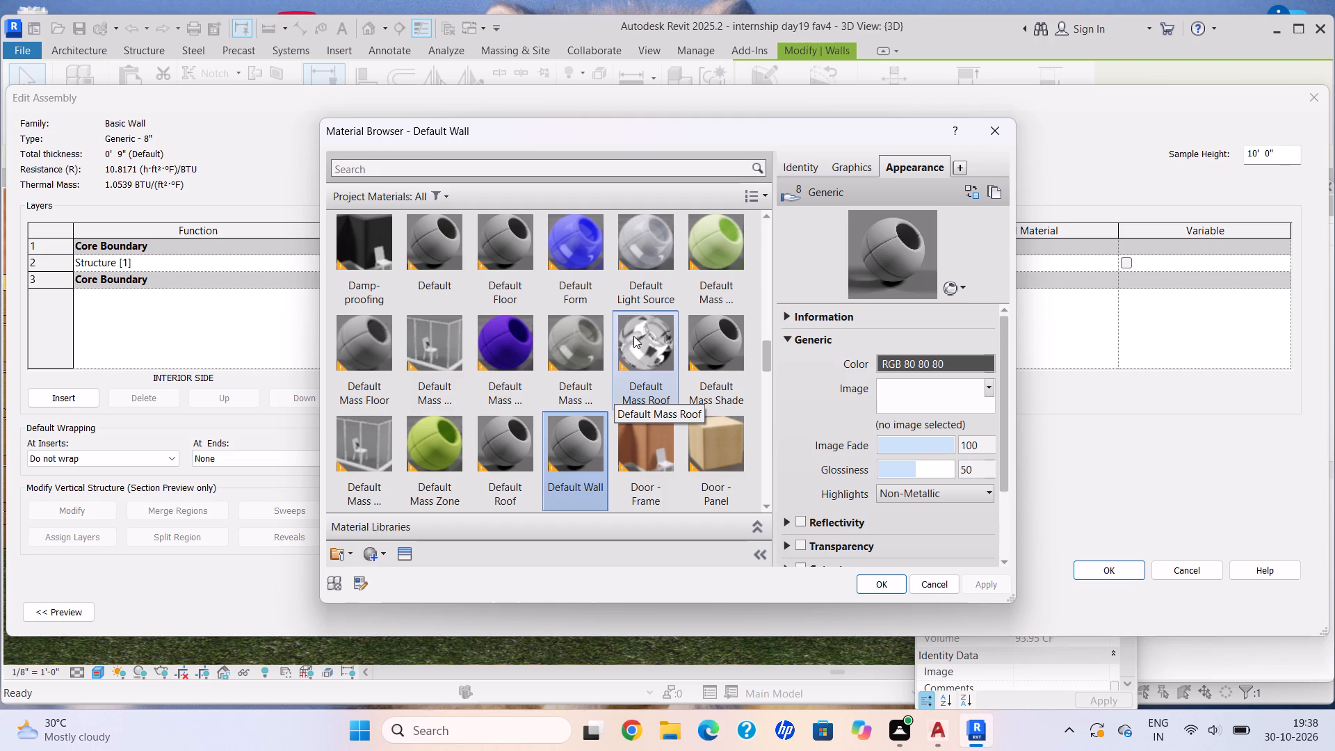
scroll(636, 337, "down", 6)
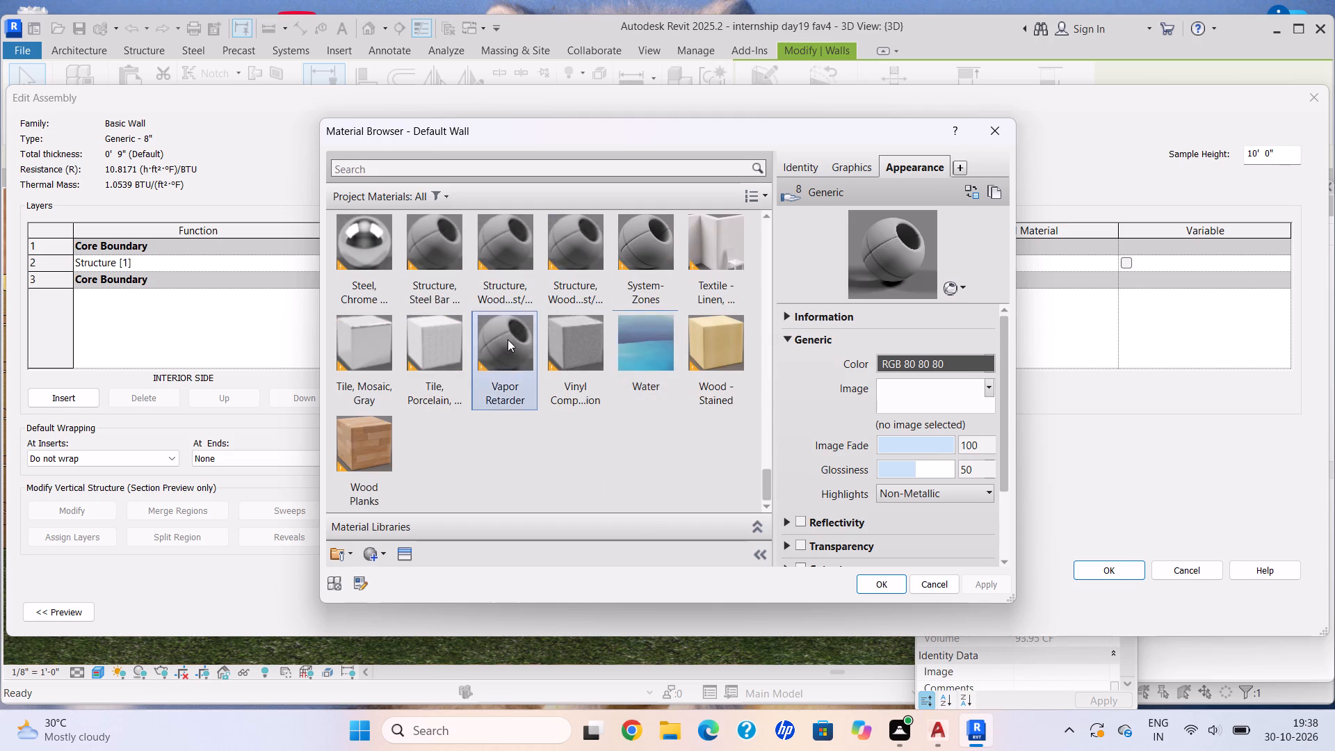
scroll(481, 382, "up", 5)
scroll(604, 411, "up", 3)
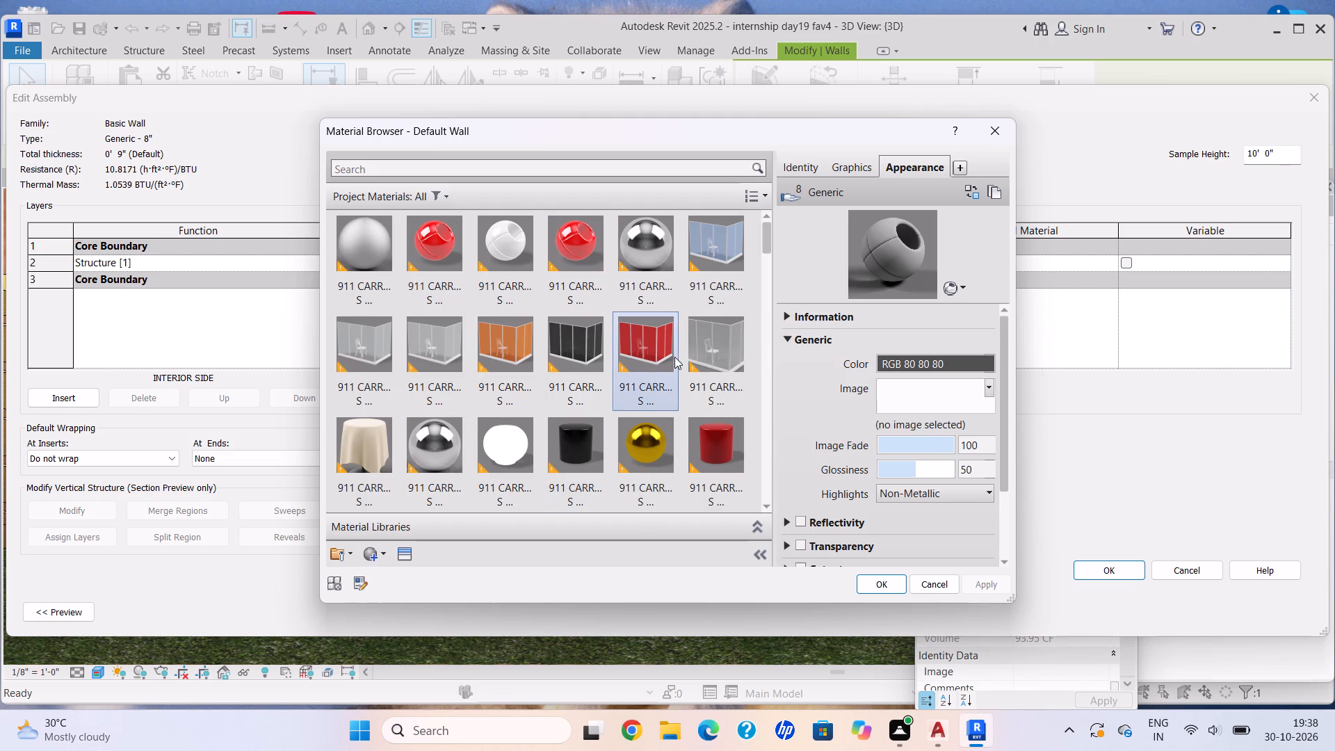
Assign Plywood, Sheathing to the Structure layer of the Generic - 8" boundary wall type, apply it and deselect the wall.
scroll(570, 368, "down", 6)
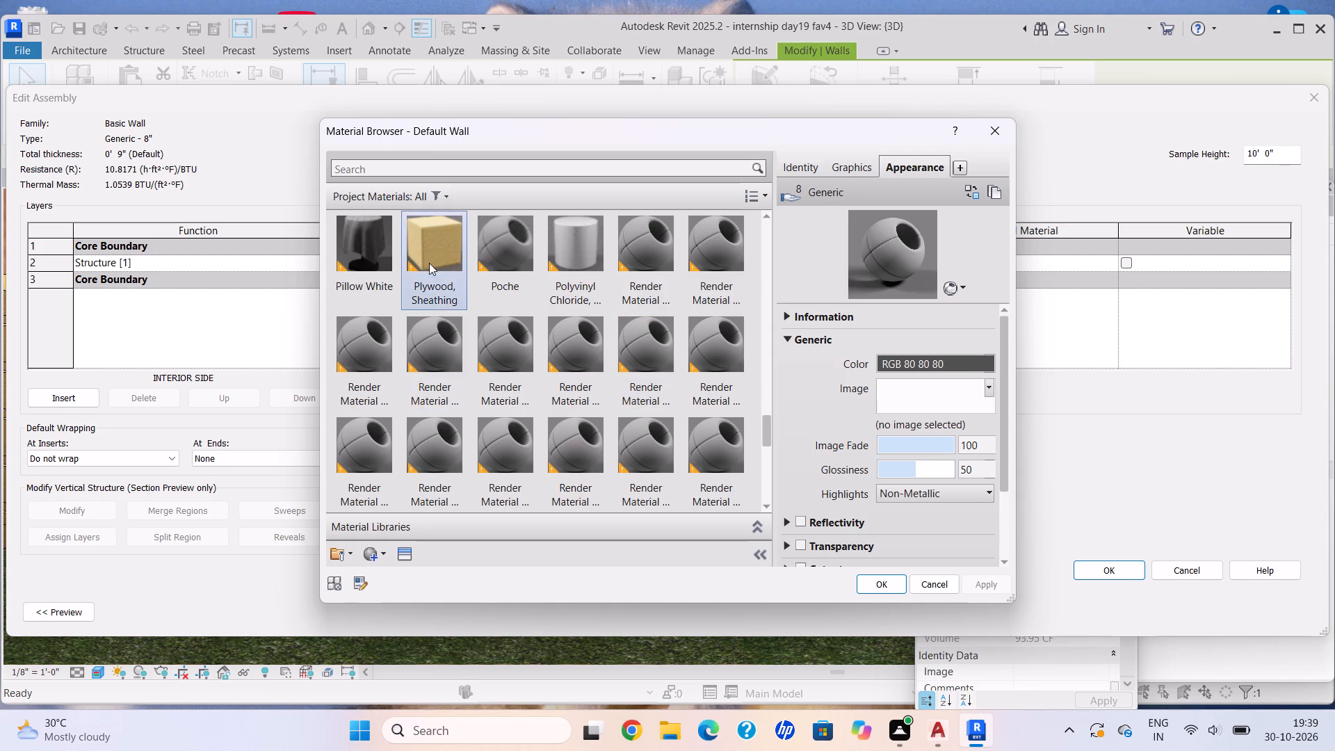
left_click(432, 257)
left_click(887, 579)
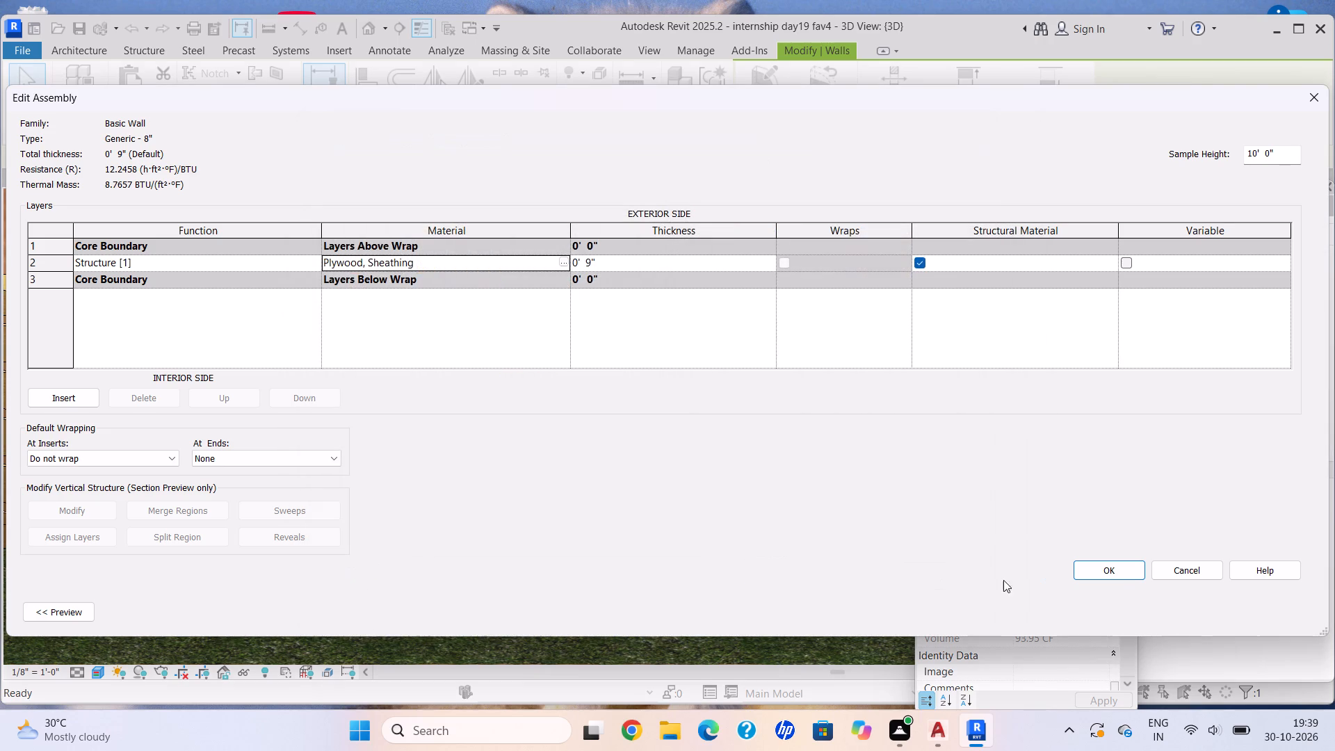
left_click(1130, 565)
left_click(1277, 610)
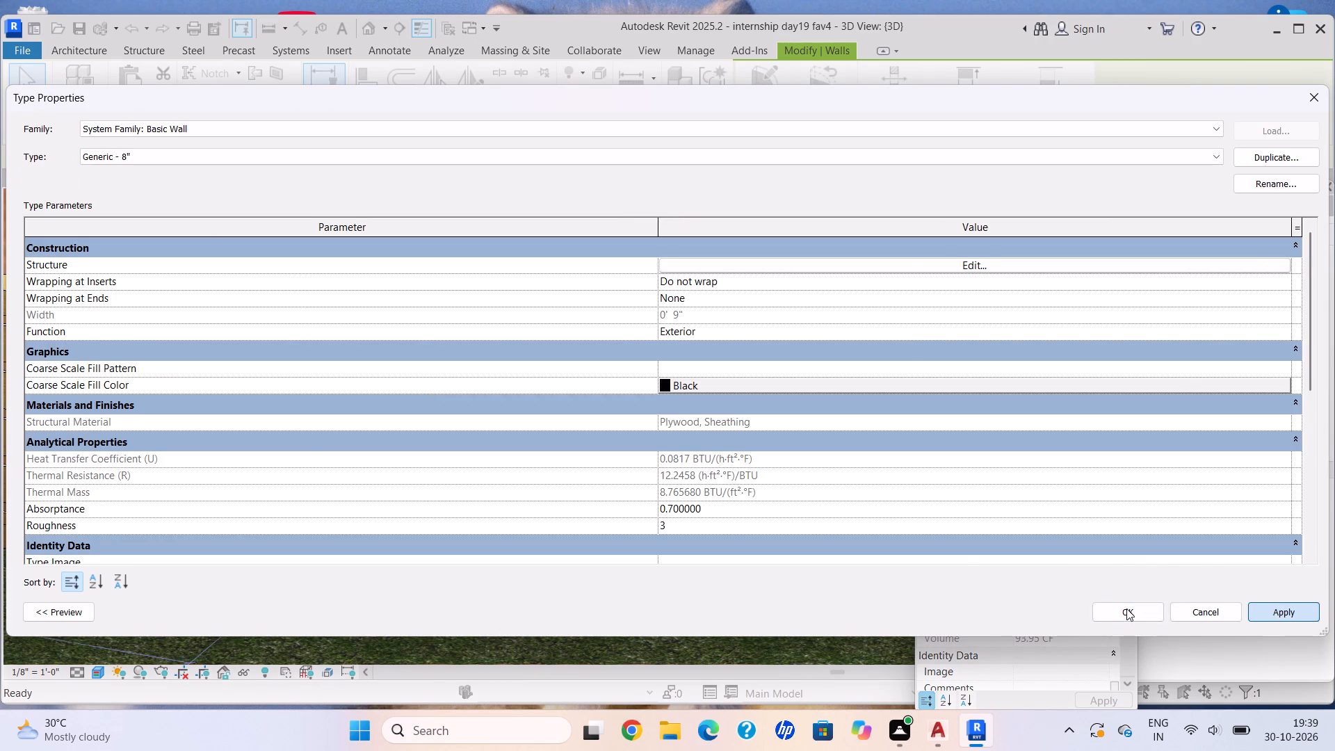
left_click(1126, 610)
scroll(168, 340, "down", 3)
middle_click_drag(188, 354, 259, 410)
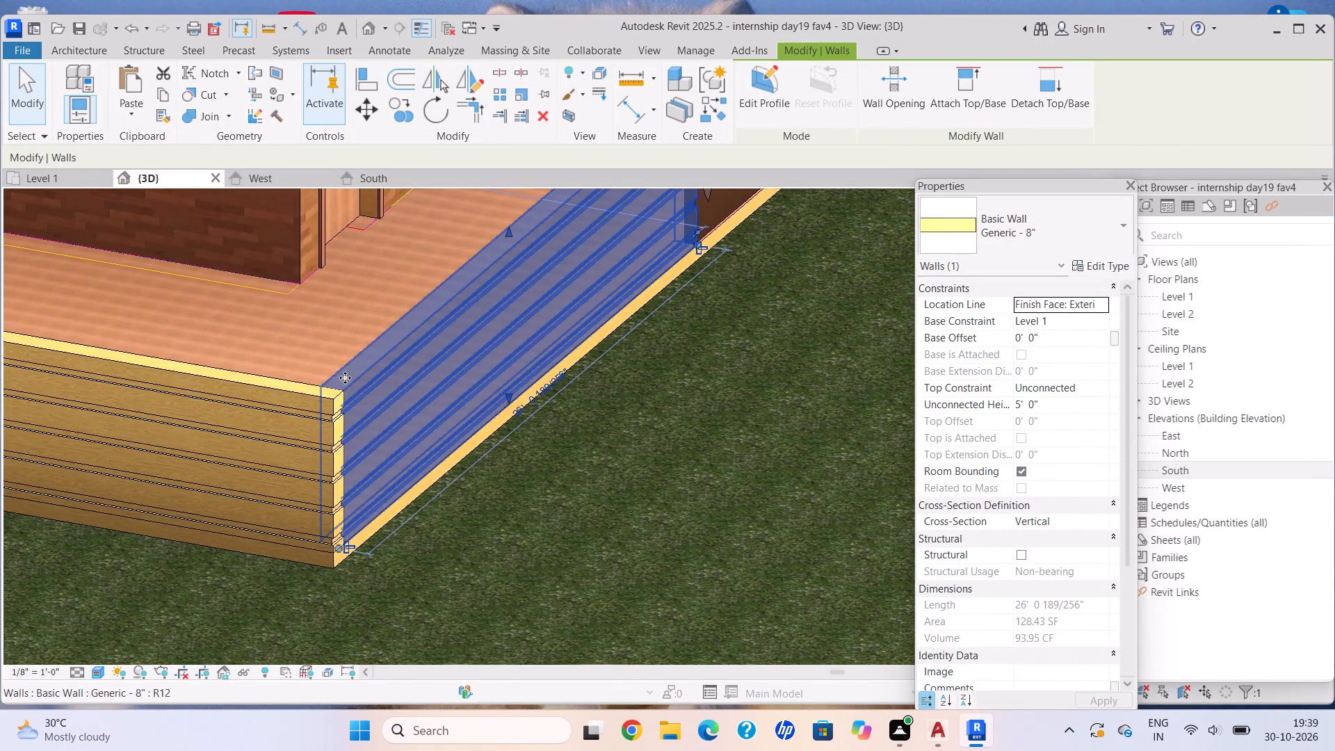
middle_click_drag(345, 378, 425, 430)
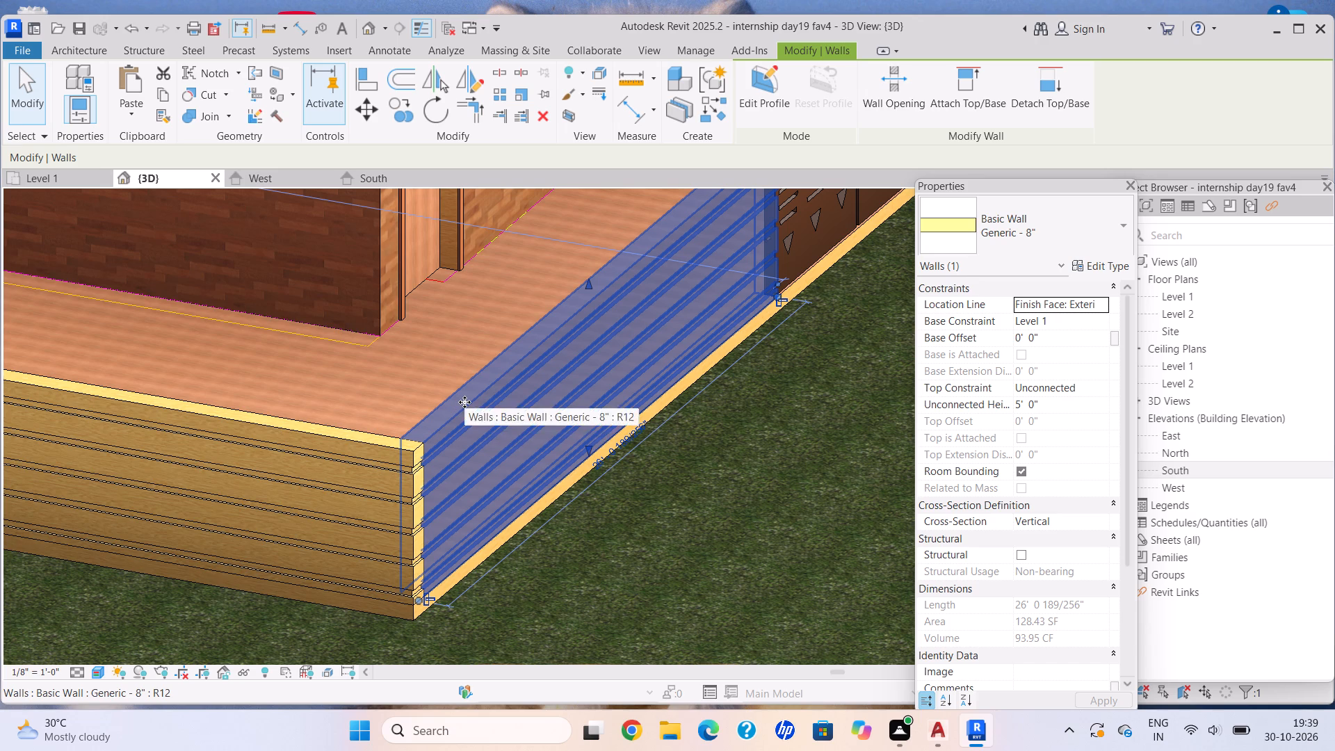
key("Escape")
scroll(475, 412, "down", 9)
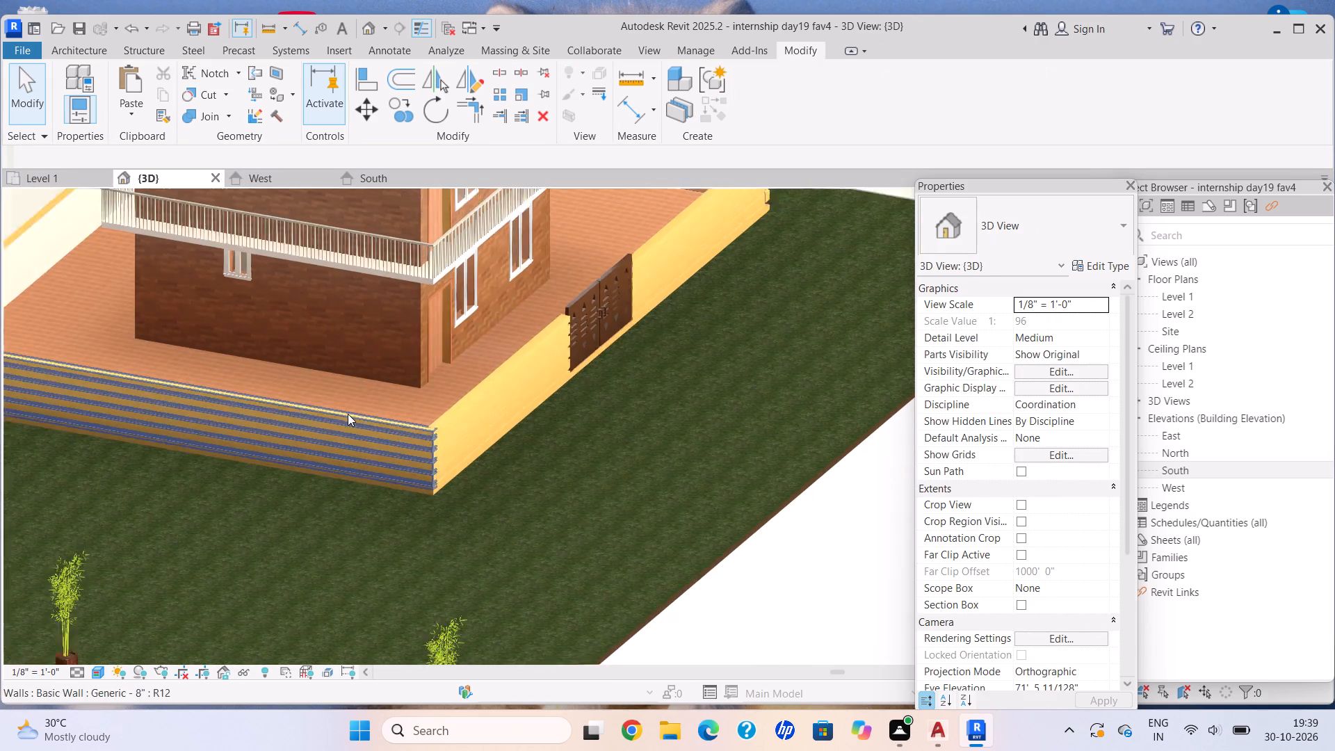
Open the material choices for the Structure layer of the gate-side boundary wall's Generic - 8" type.
middle_click_drag(346, 414, 383, 454)
scroll(390, 475, "up", 13)
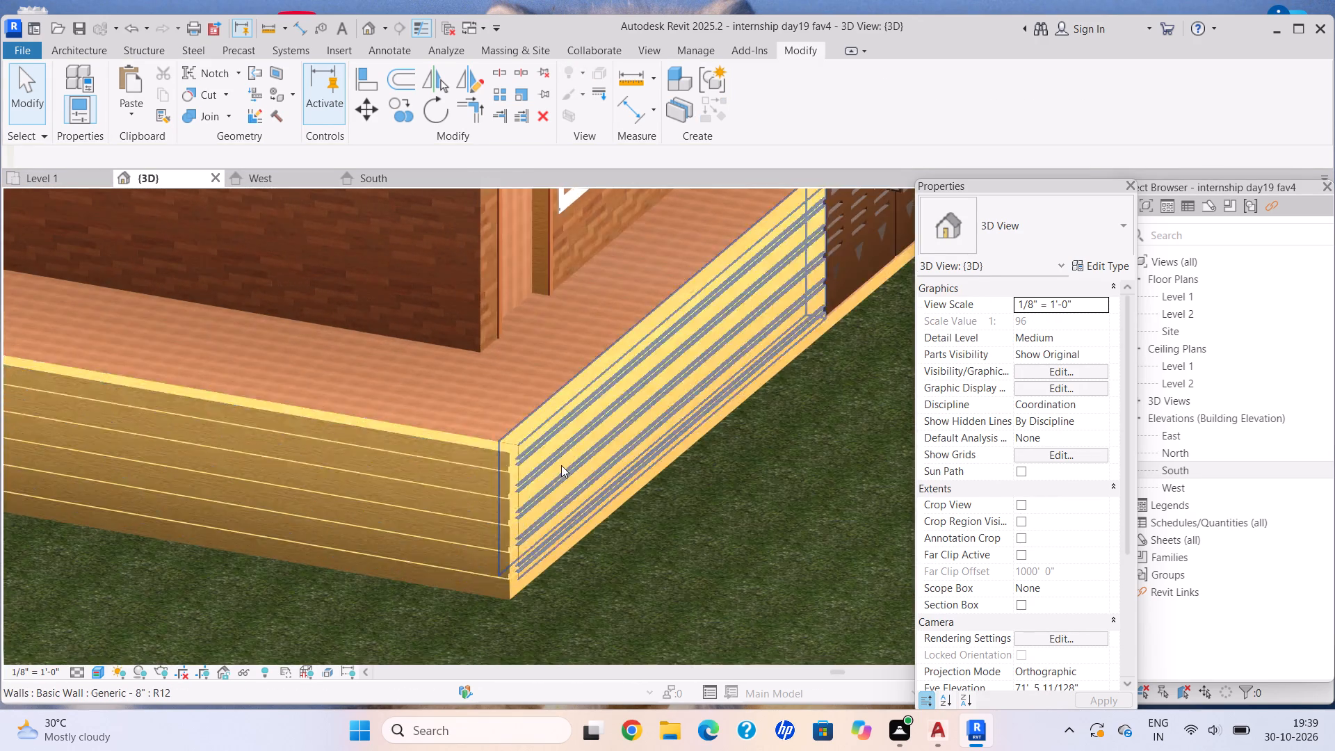
scroll(561, 465, "up", 6)
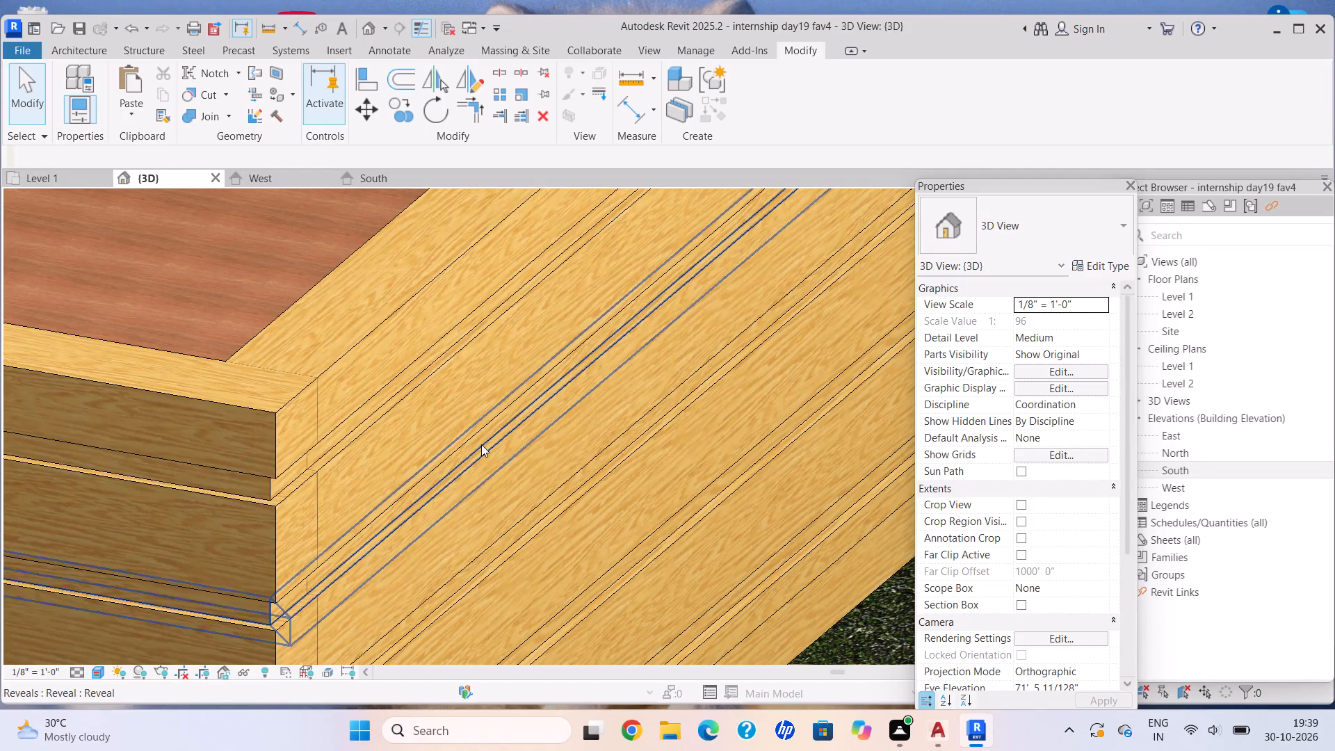
left_click(371, 334)
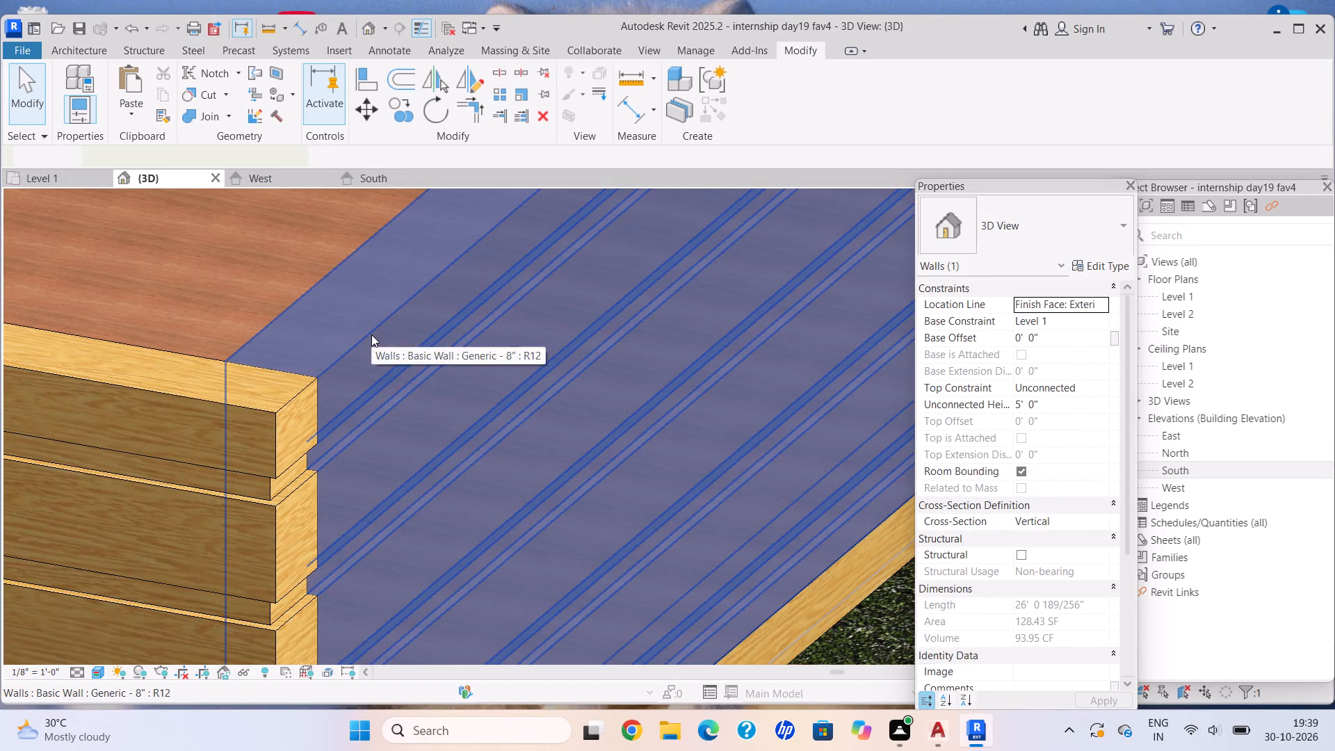
scroll(730, 335, "down", 5)
left_click(1099, 260)
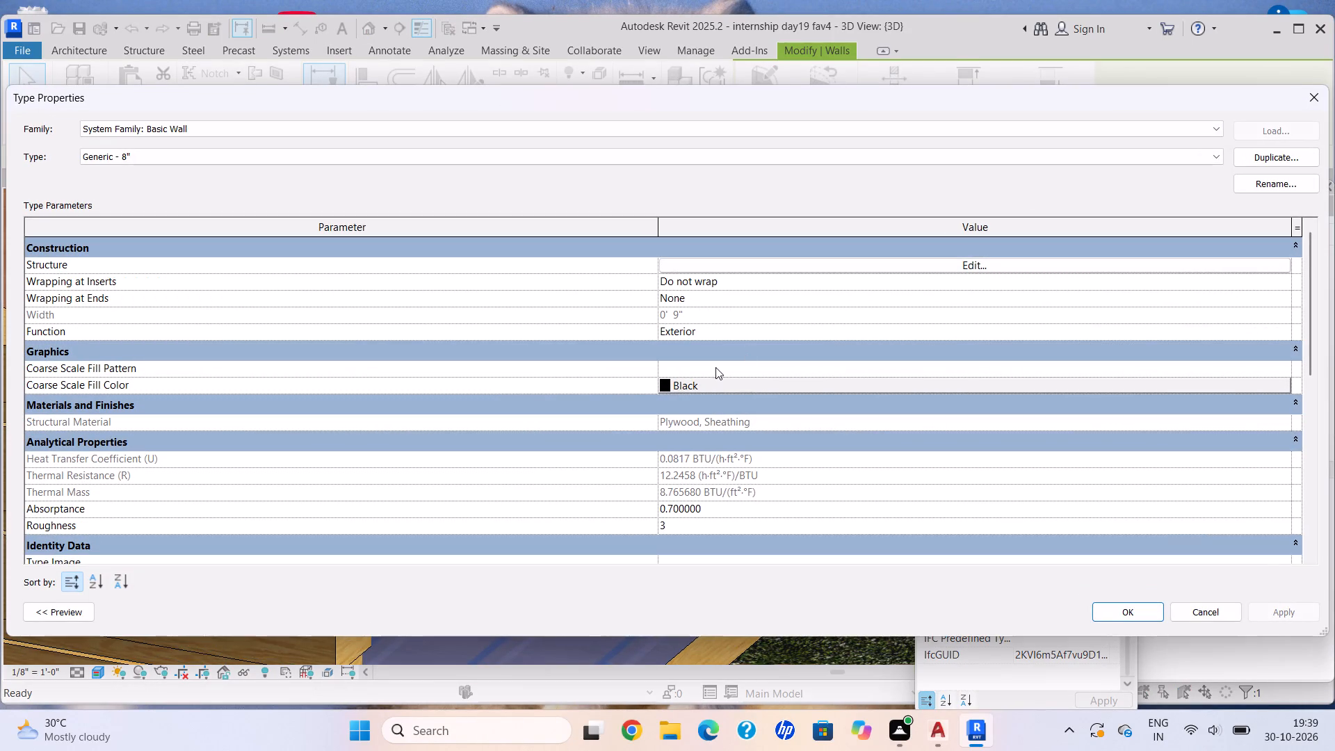
left_click(973, 266)
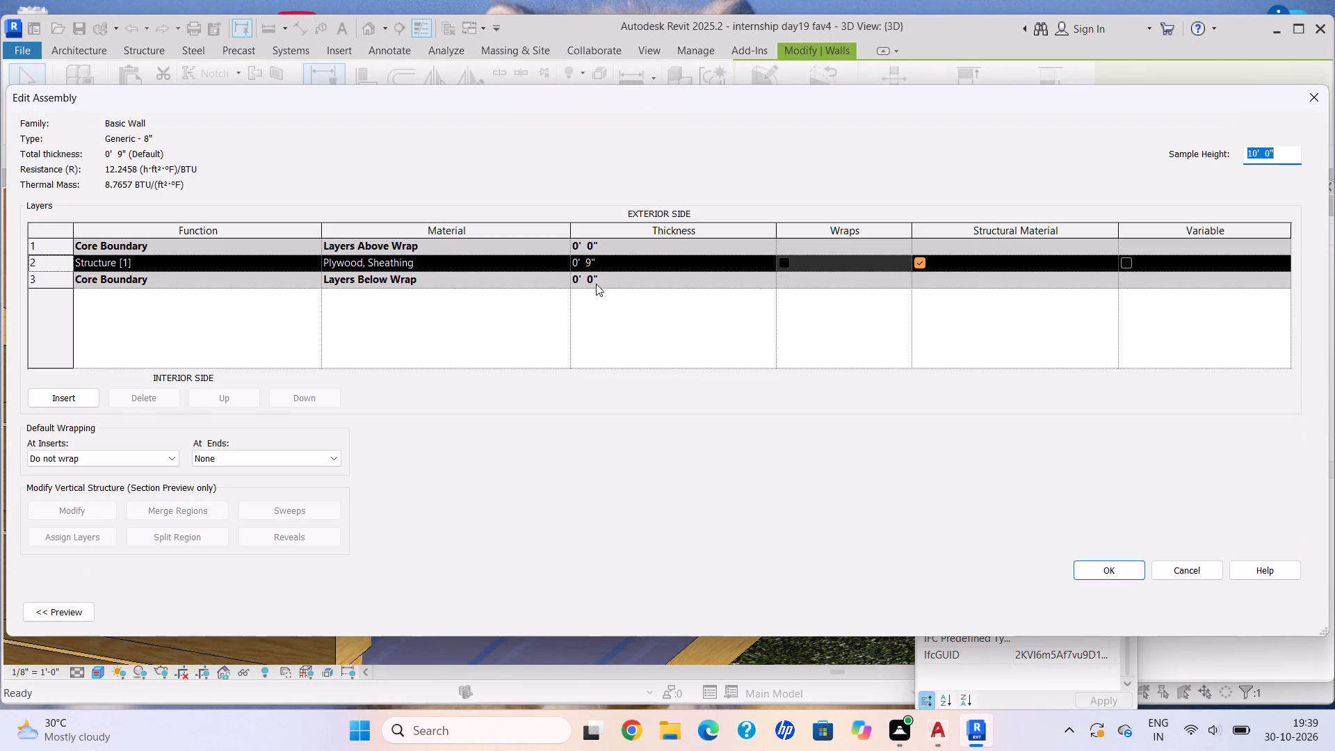
left_click(561, 259)
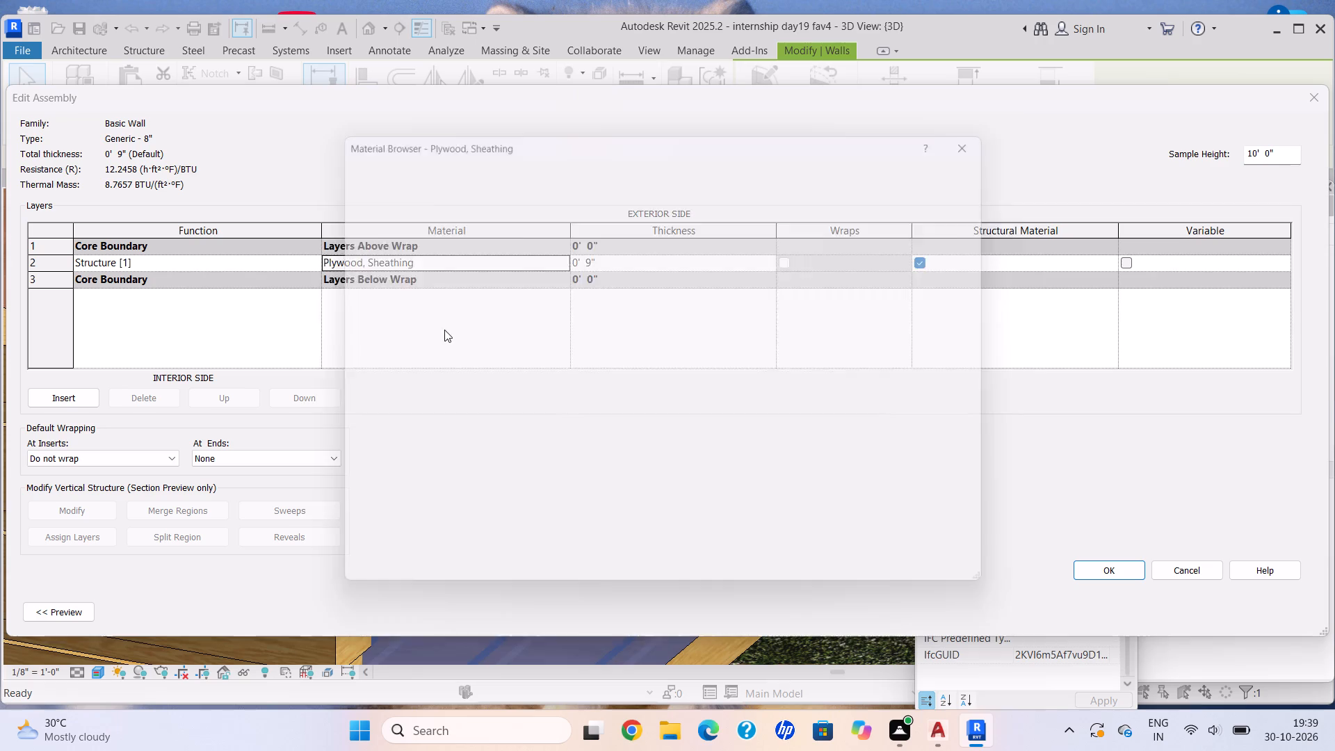
Assign Parking Stripe to the Structure layer of the Generic - 8" boundary wall type, apply it and deselect the wall.
scroll(520, 357, "down", 5)
scroll(549, 355, "up", 4)
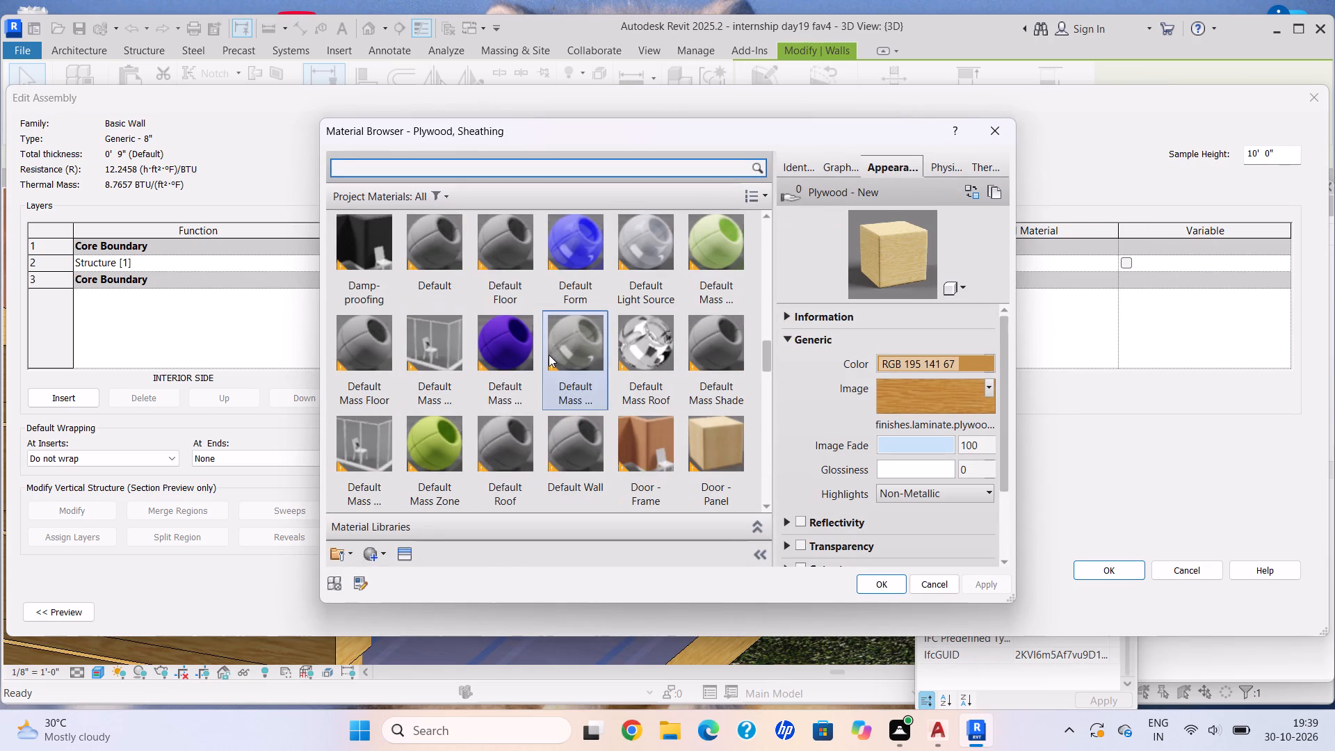
scroll(669, 406, "up", 3)
scroll(669, 402, "down", 2)
scroll(670, 388, "up", 1)
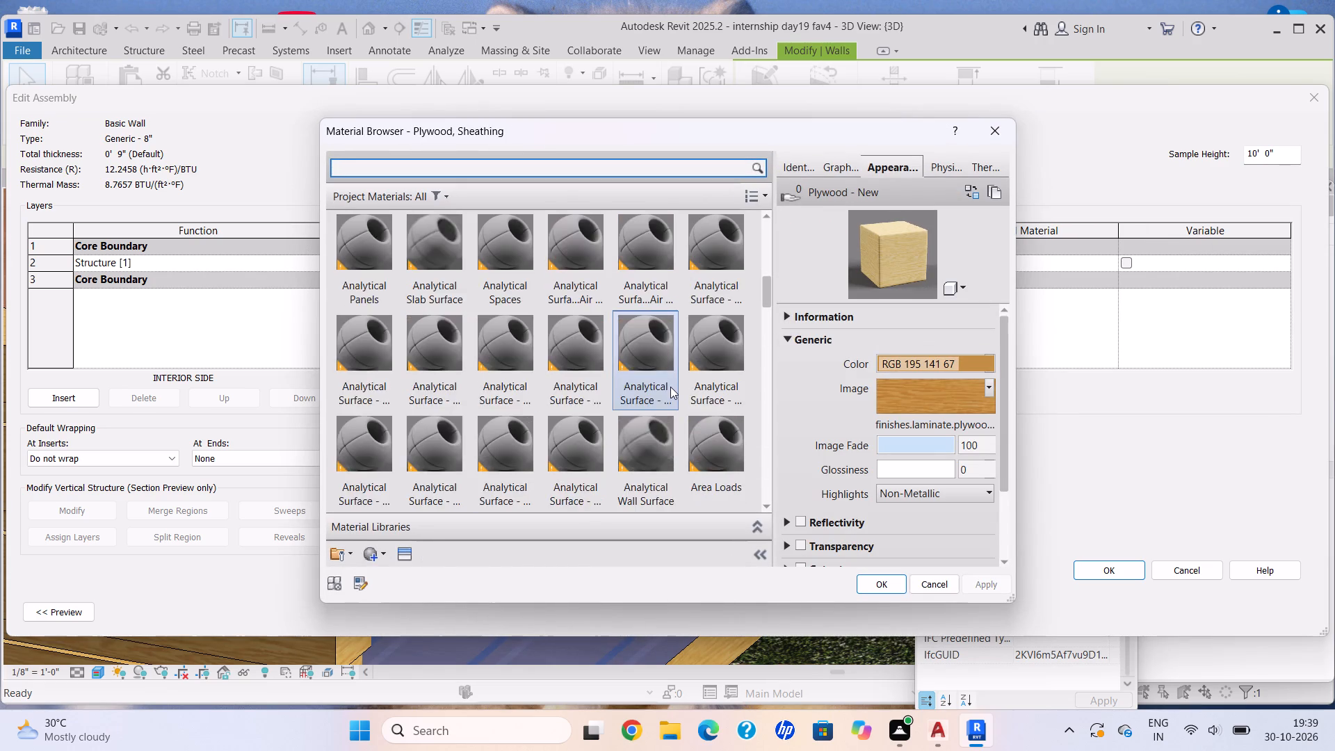
scroll(670, 387, "up", 8)
scroll(677, 382, "down", 2)
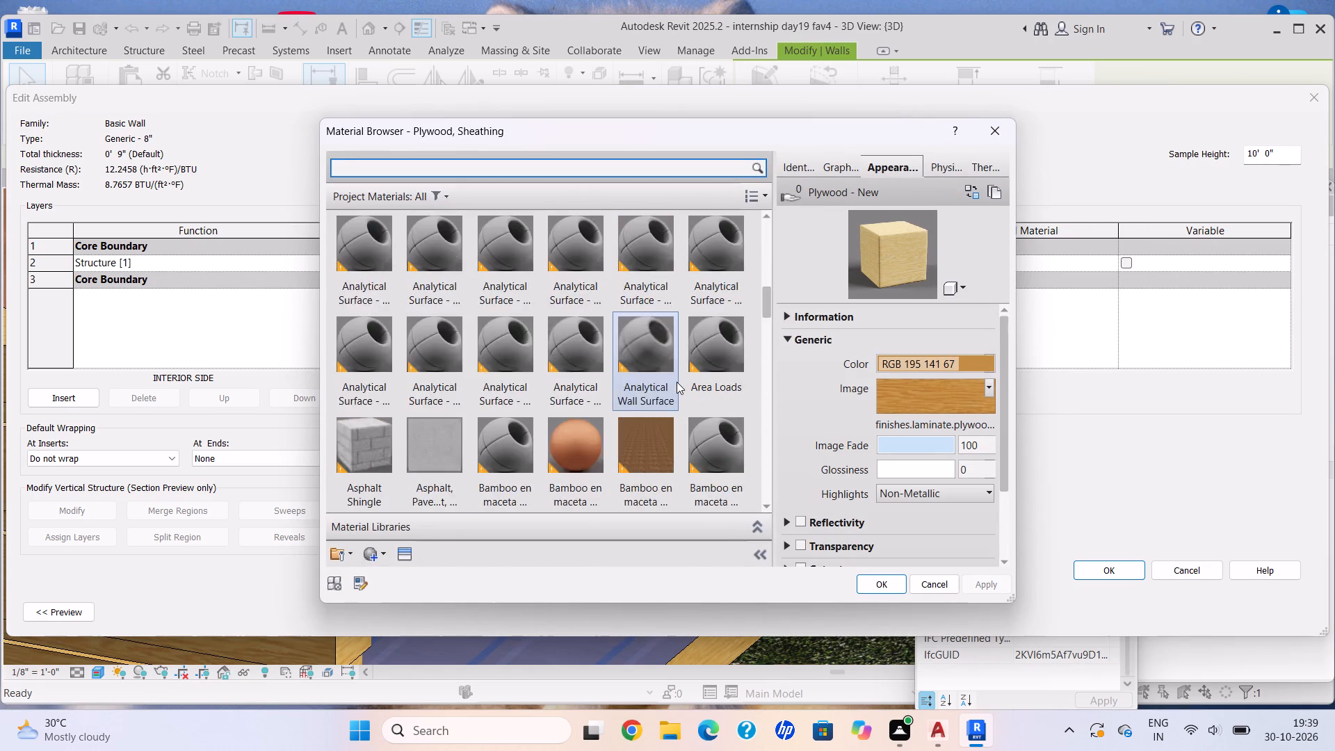
scroll(677, 382, "down", 4)
scroll(677, 382, "up", 2)
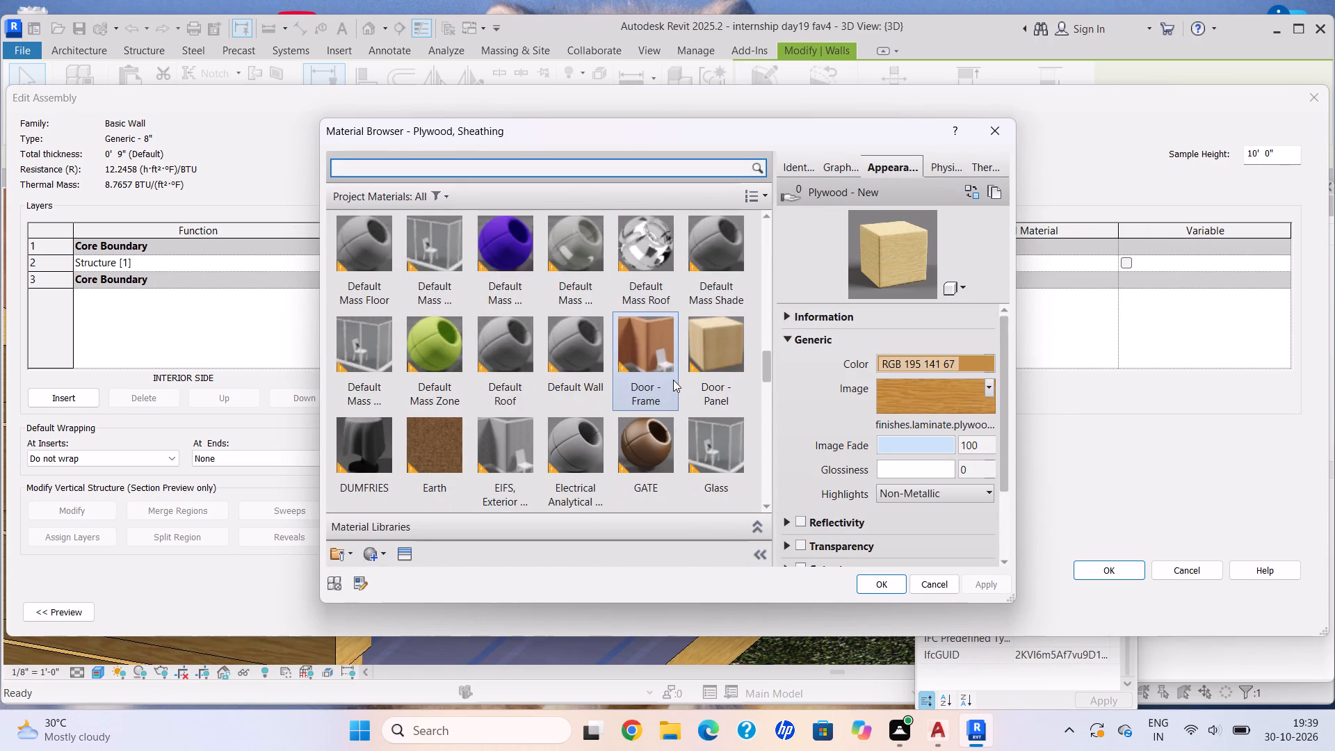
scroll(673, 380, "down", 1)
left_click(635, 344)
left_click(891, 587)
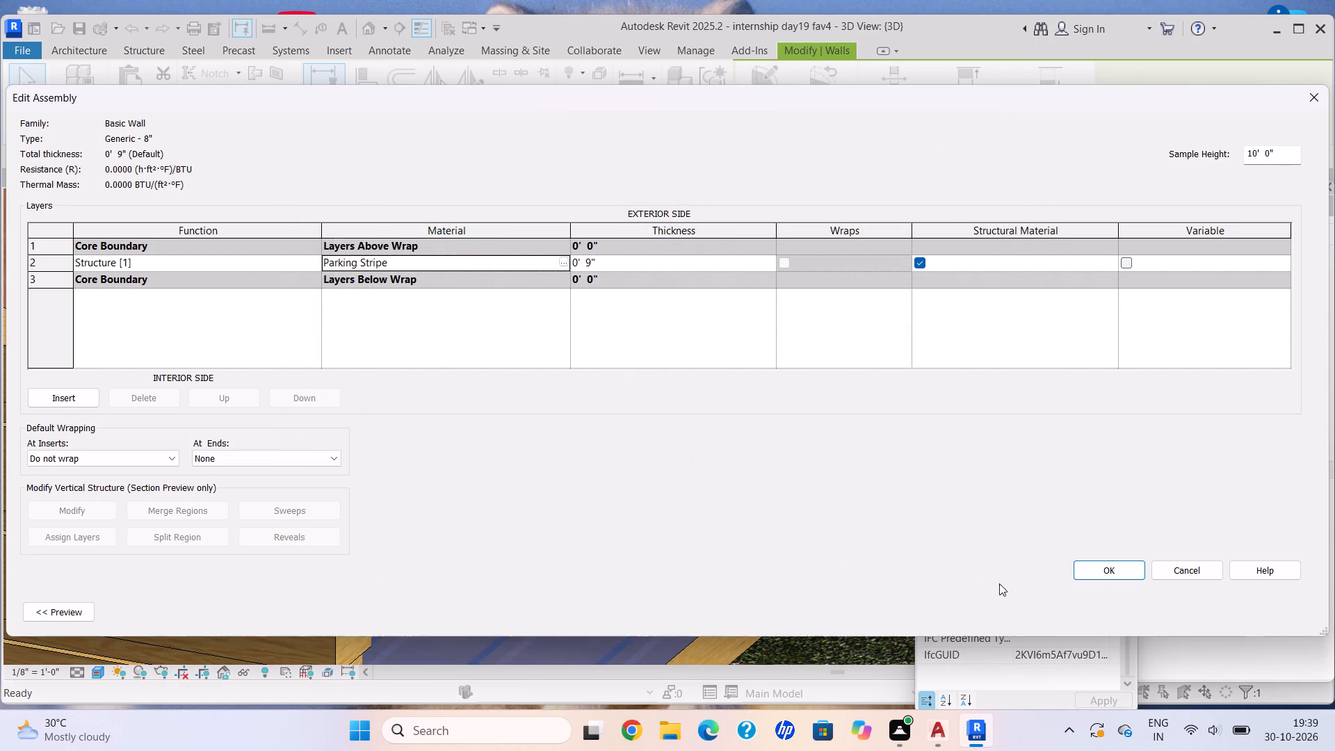
left_click(1131, 568)
left_click(1307, 612)
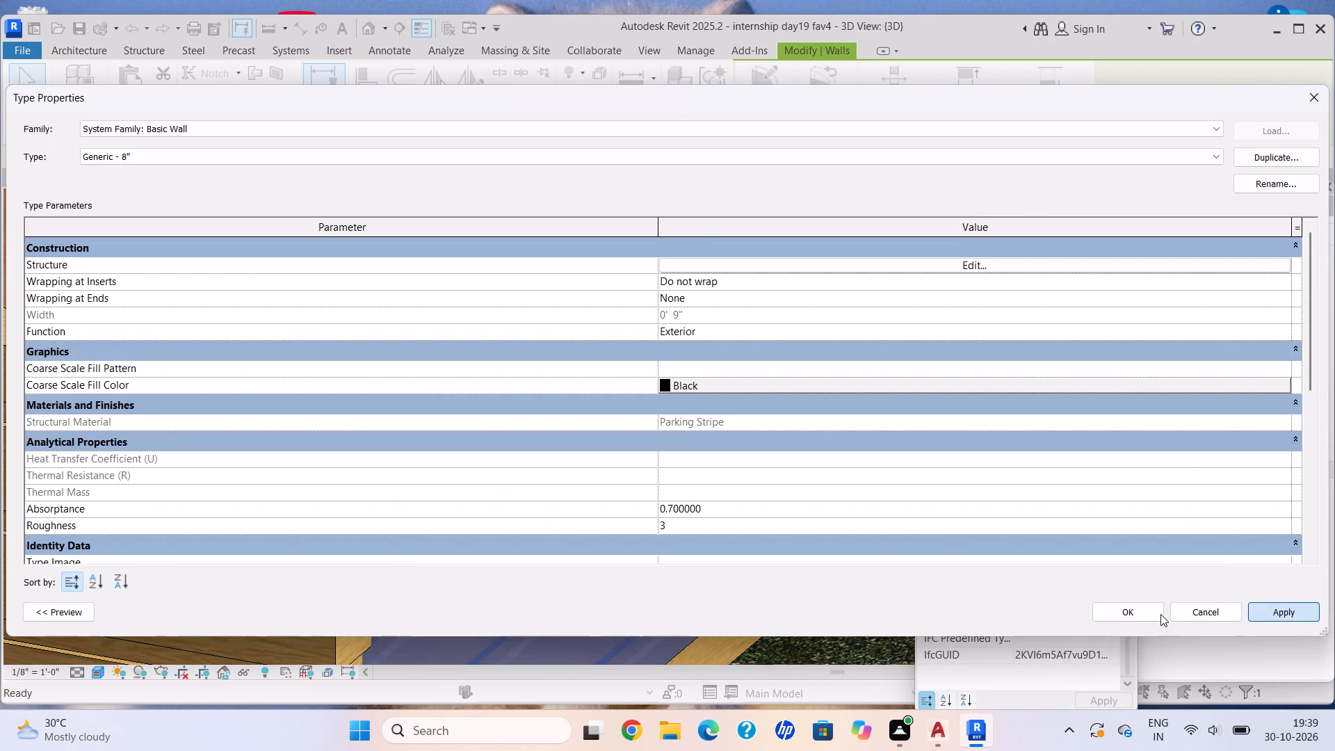
left_click(1144, 614)
scroll(653, 427, "down", 1)
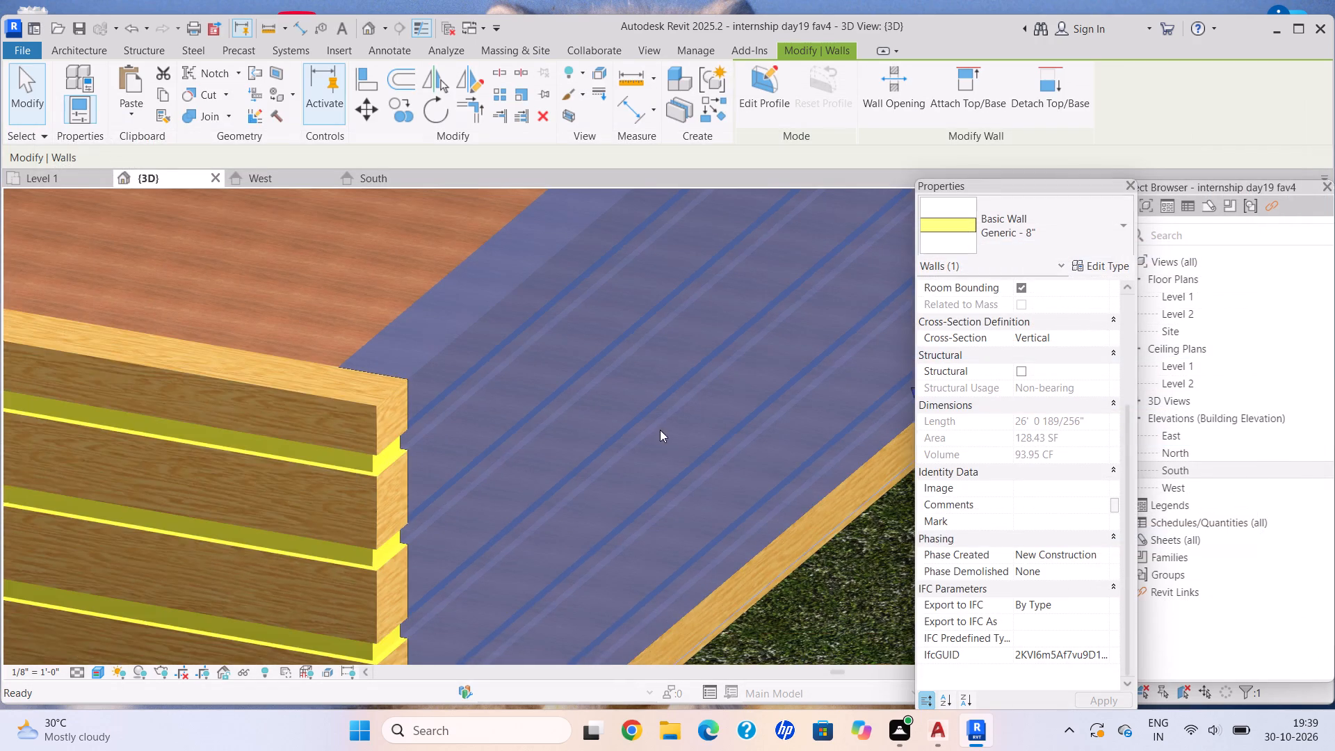
scroll(660, 430, "down", 2)
middle_click_drag(666, 433, 688, 412)
key("Escape")
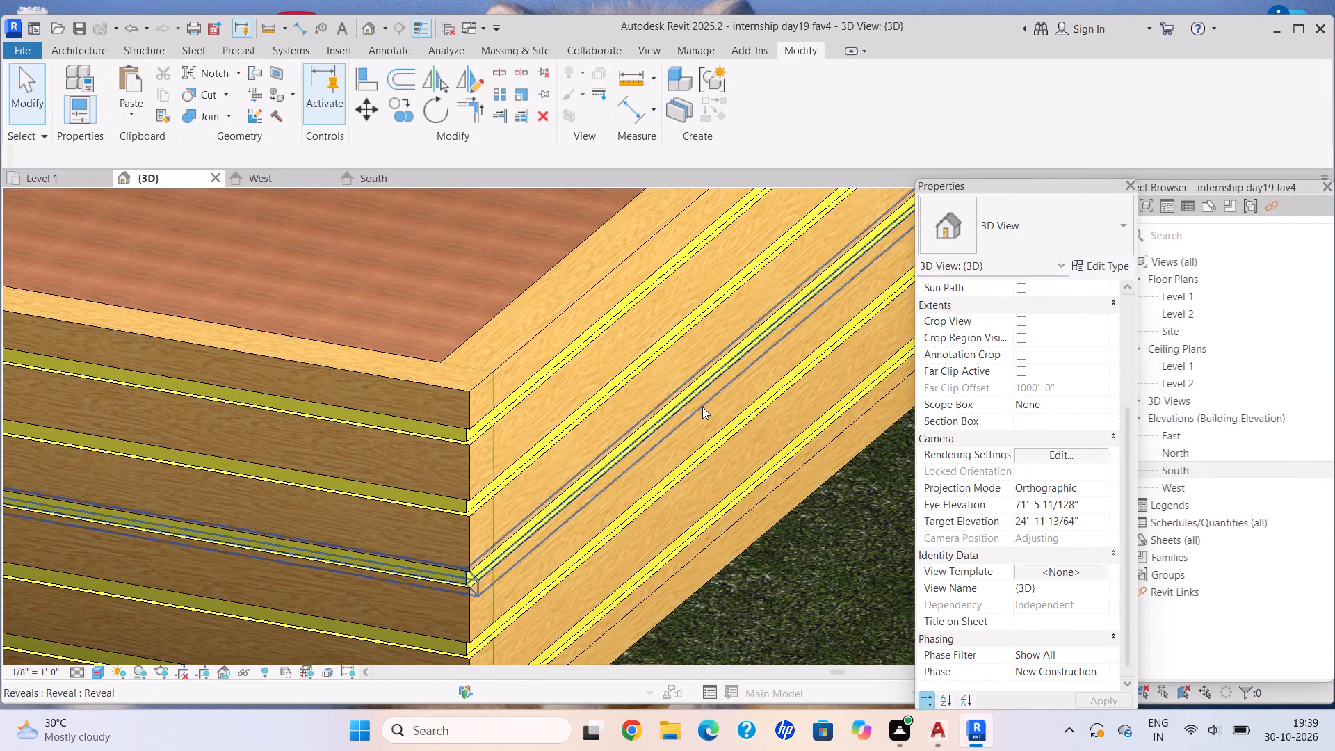
Inspect the new material in the grooves of the gate-side boundary wall, especially where they meet the gate.
scroll(711, 407, "down", 7)
middle_click_drag(711, 407, 578, 483)
middle_click_drag(736, 428, 528, 549)
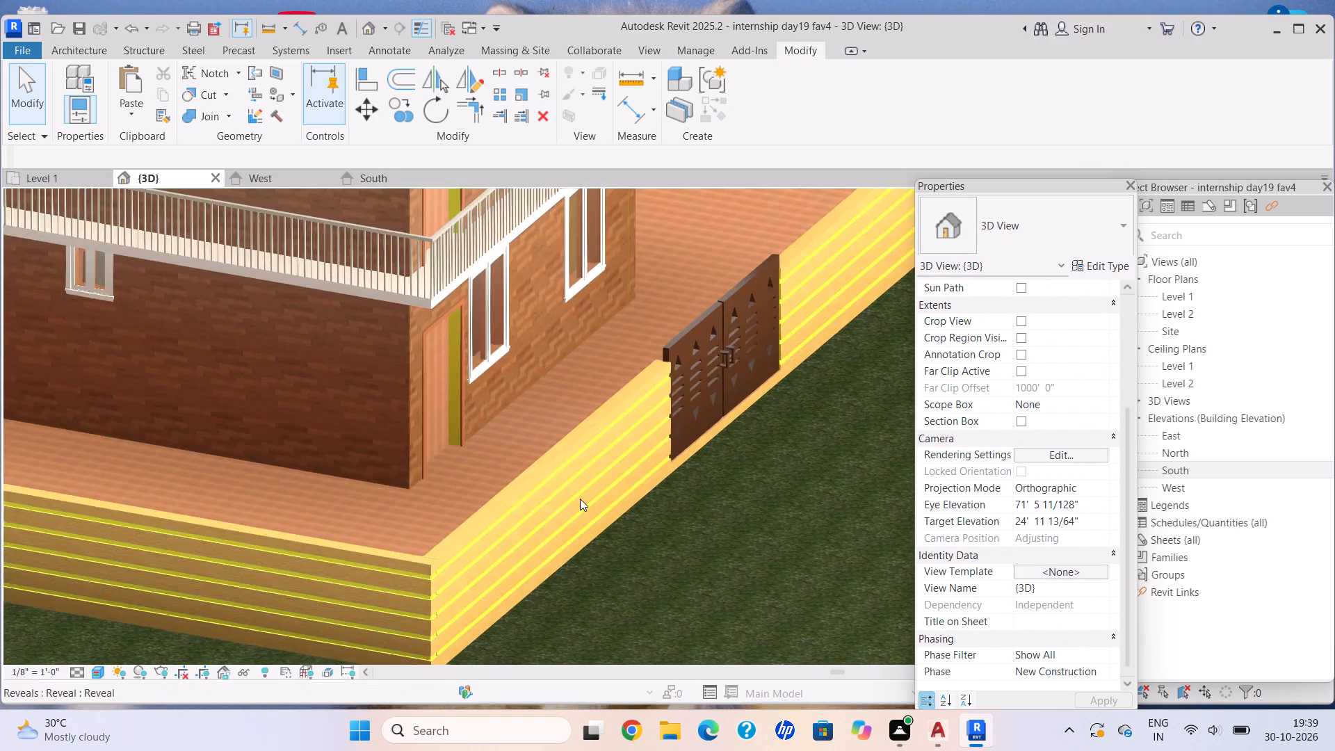
scroll(551, 502, "up", 20)
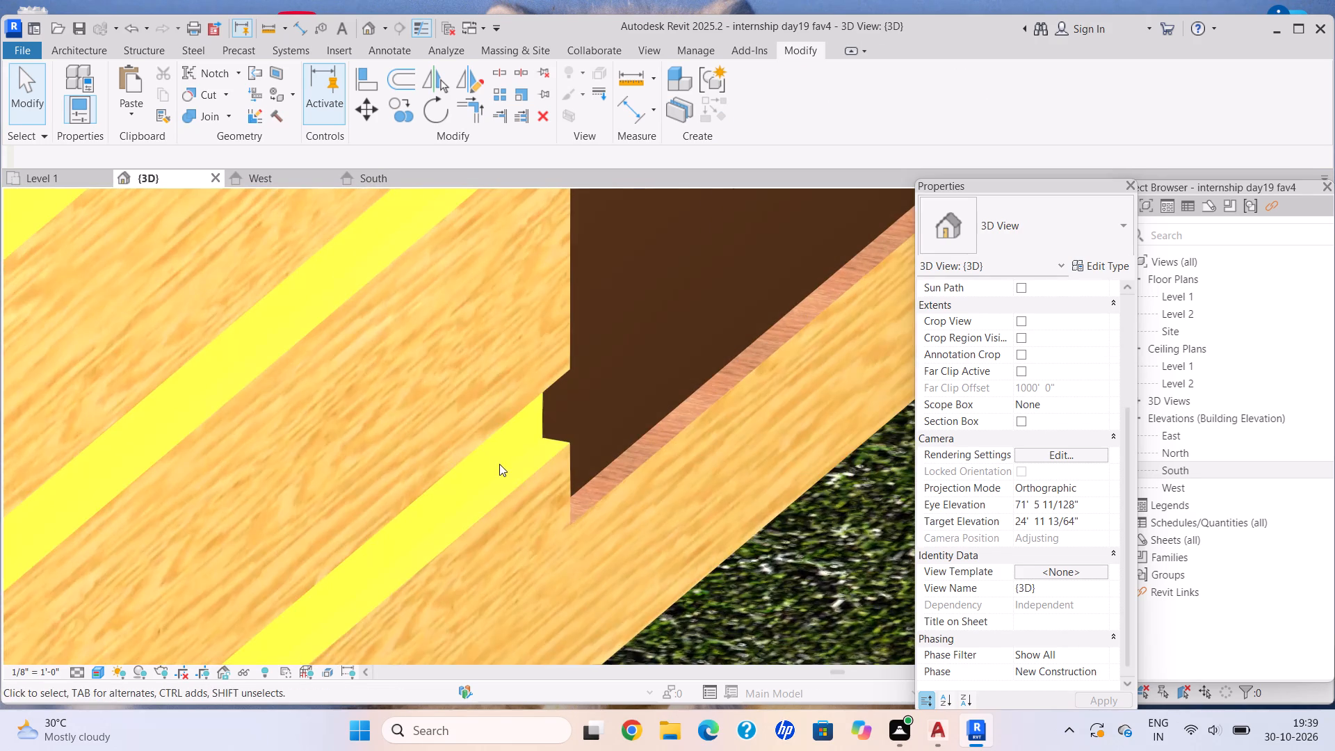
scroll(489, 476, "down", 3)
middle_click_drag(484, 479, 510, 516)
scroll(537, 467, "up", 5)
scroll(597, 525, "down", 16)
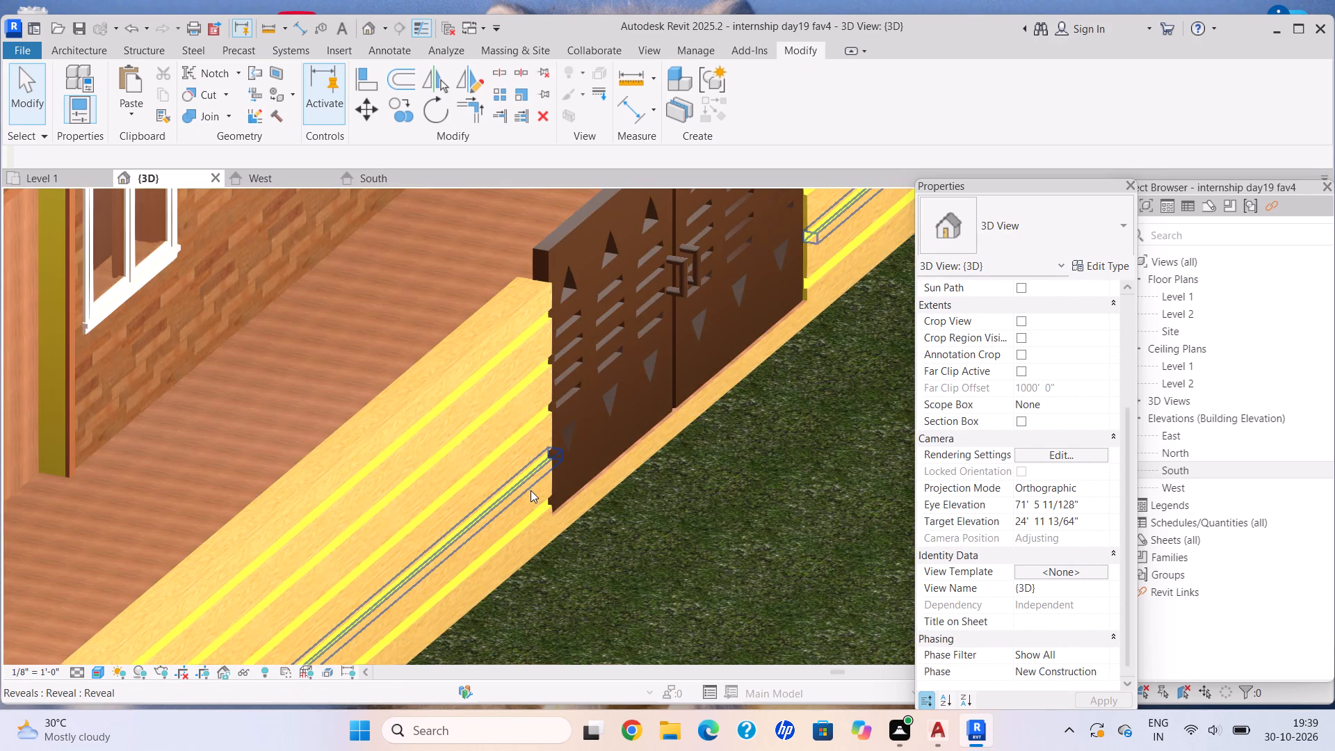
scroll(531, 490, "down", 7)
middle_click_drag(316, 577, 617, 507)
scroll(314, 560, "down", 1)
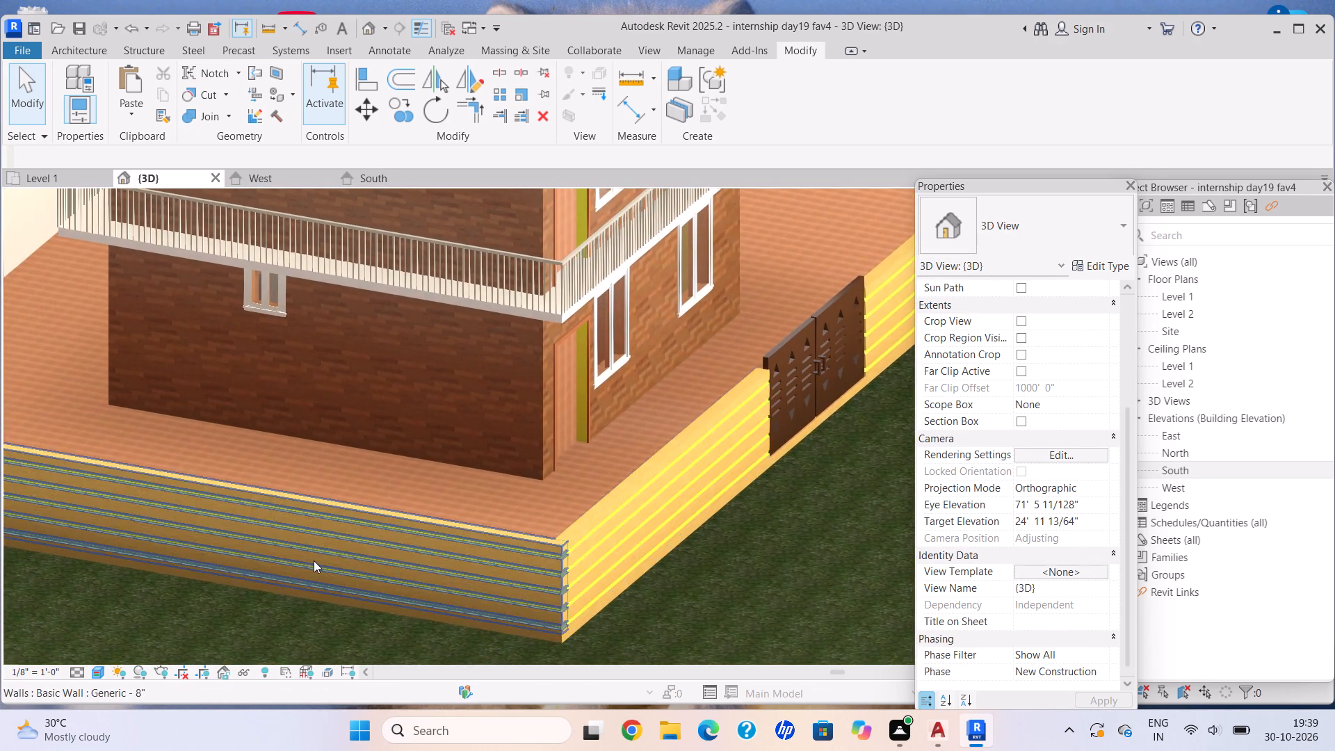
Inspect the grooves along the boundary wall adjoining the gate side, its far corner and the overall building.
scroll(314, 560, "down", 1)
middle_click_drag(315, 561, 430, 538)
middle_click_drag(97, 516, 280, 601)
scroll(188, 524, "up", 5)
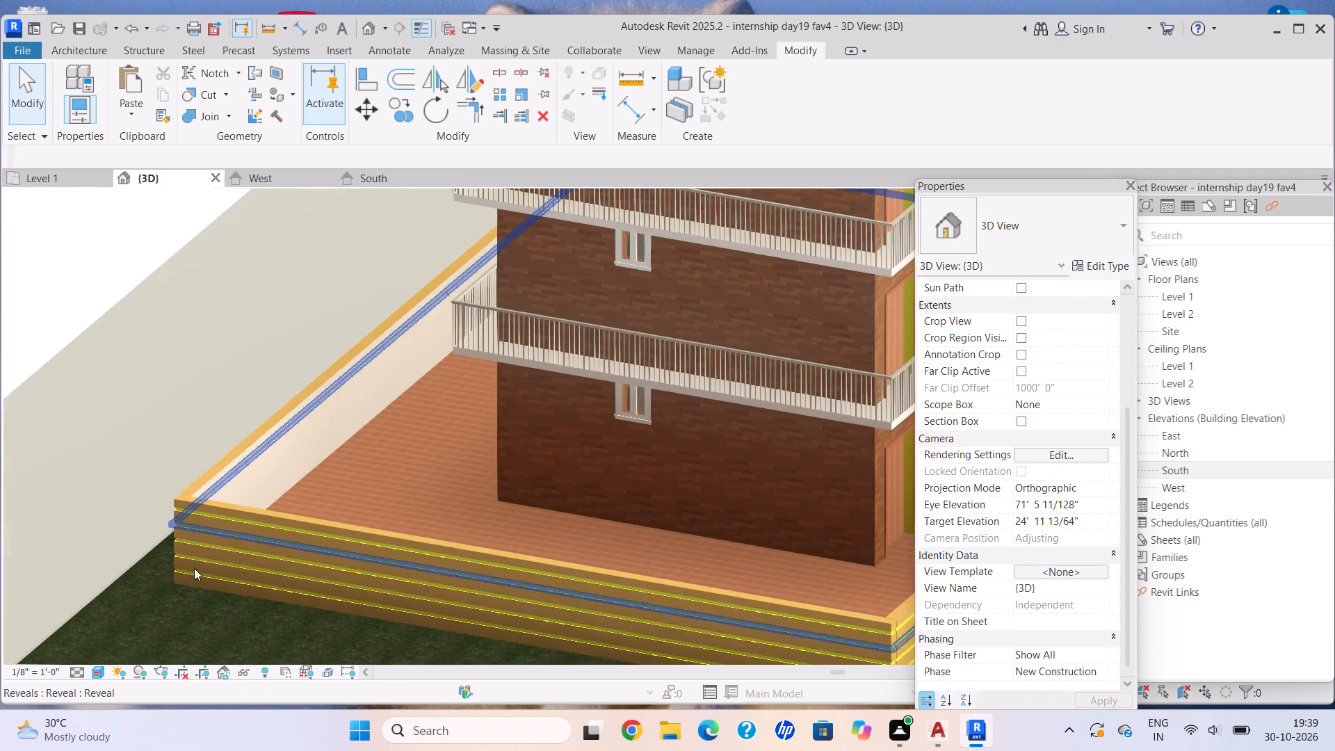
scroll(194, 568, "up", 12)
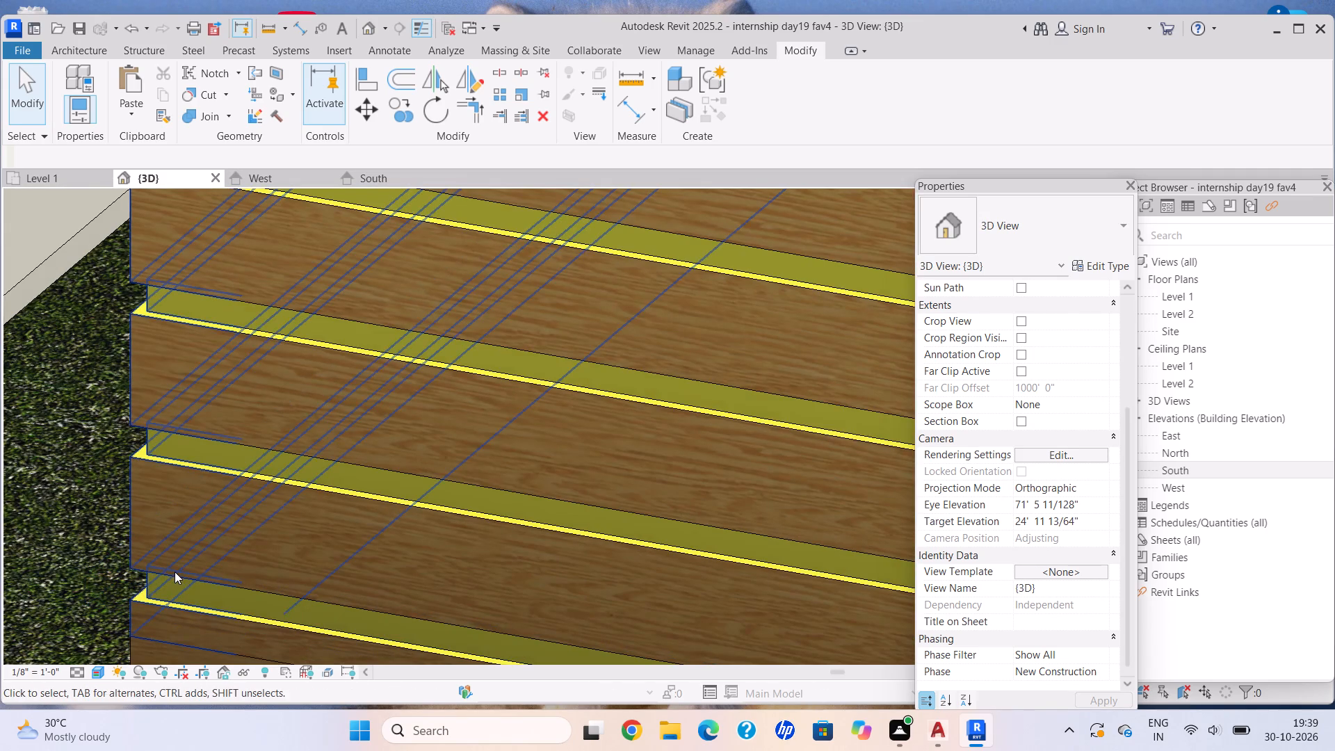
scroll(174, 574, "down", 15)
middle_click_drag(214, 543, 49, 586)
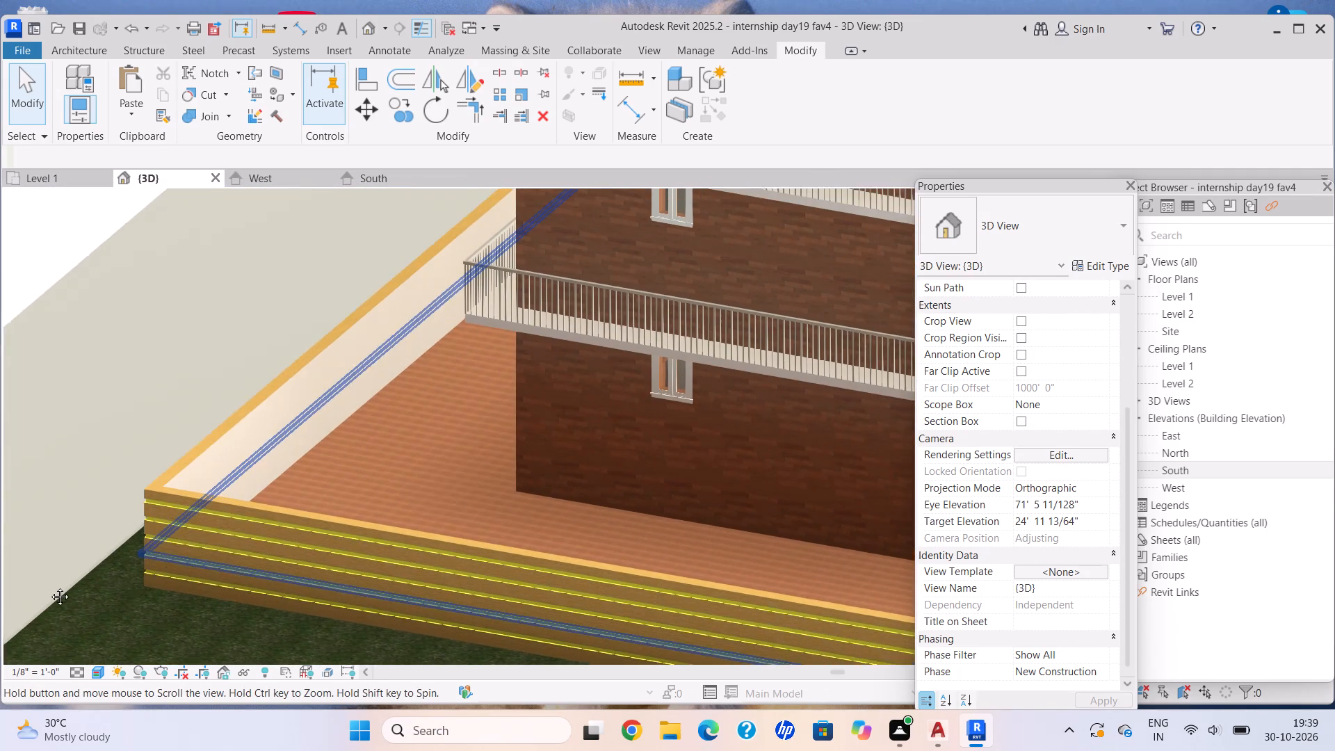
middle_click_drag(49, 586, 37, 589)
scroll(352, 493, "down", 5)
middle_click_drag(347, 499, 301, 525)
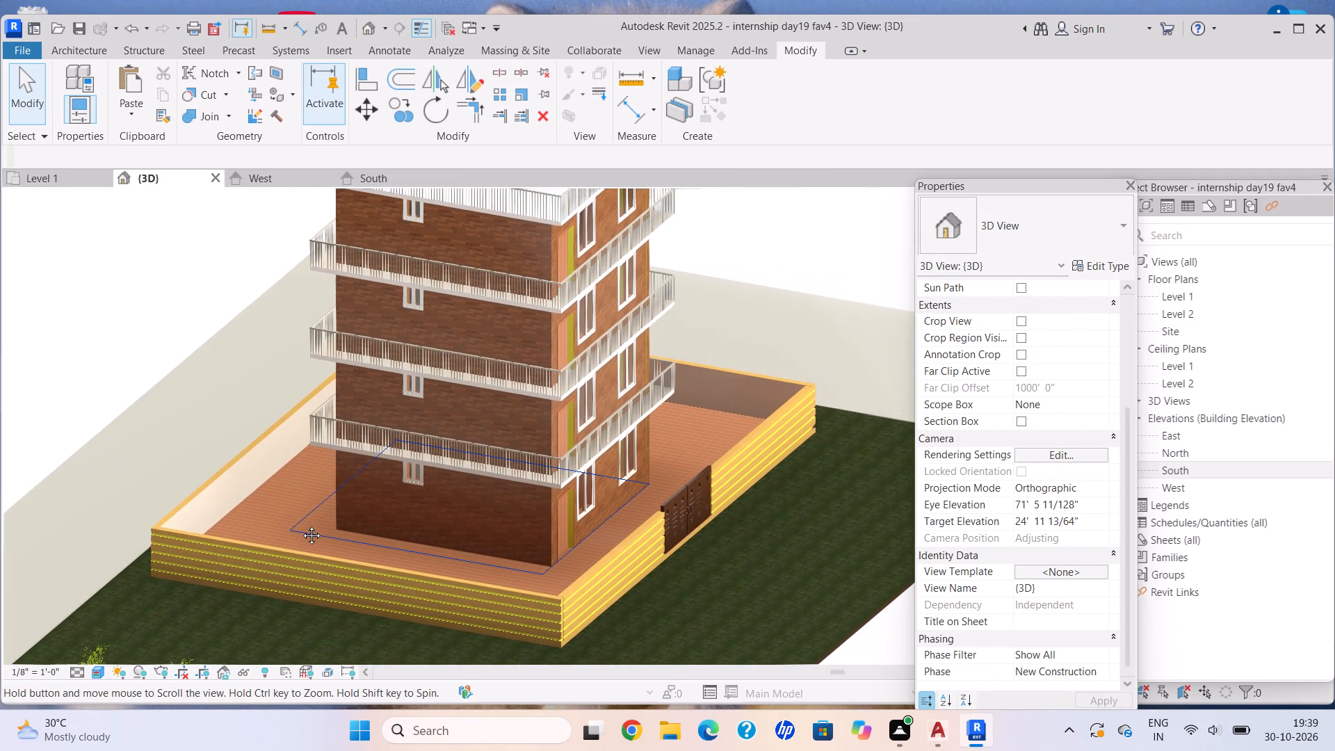
middle_click_drag(301, 525, 188, 573)
scroll(156, 581, "down", 1)
Examine the base and jamb of the ground-floor corner door facing the gate, checking which wall type surrounds it.
scroll(401, 600, "up", 2)
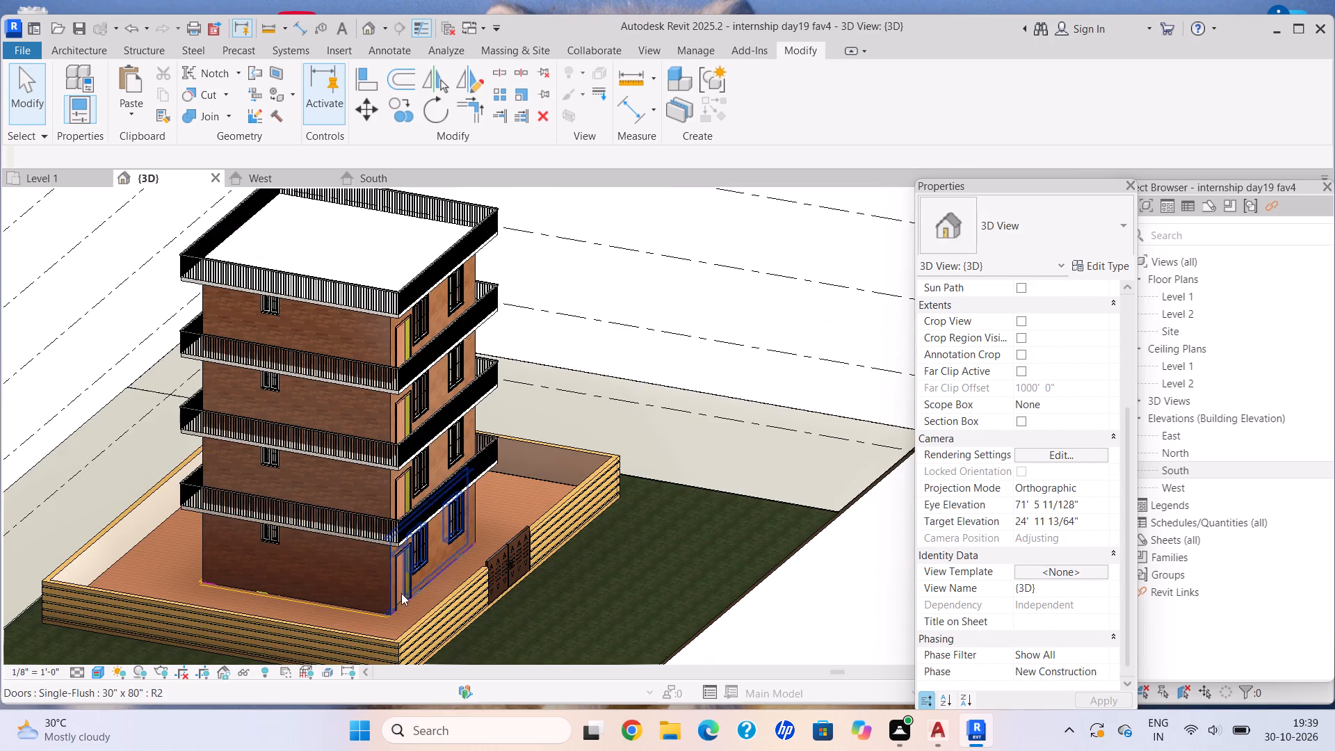
scroll(401, 593, "up", 12)
scroll(414, 579, "down", 4)
middle_click_drag(411, 578, 390, 543)
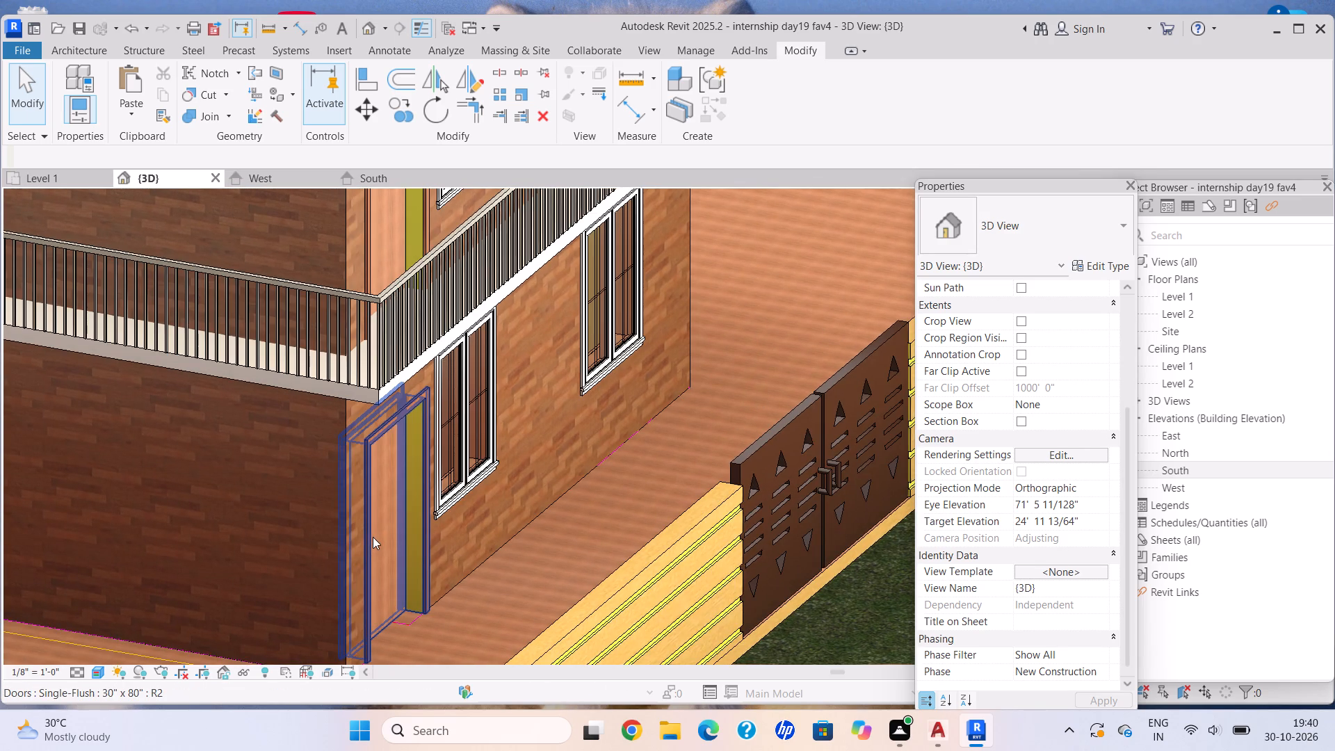
scroll(380, 563, "down", 7)
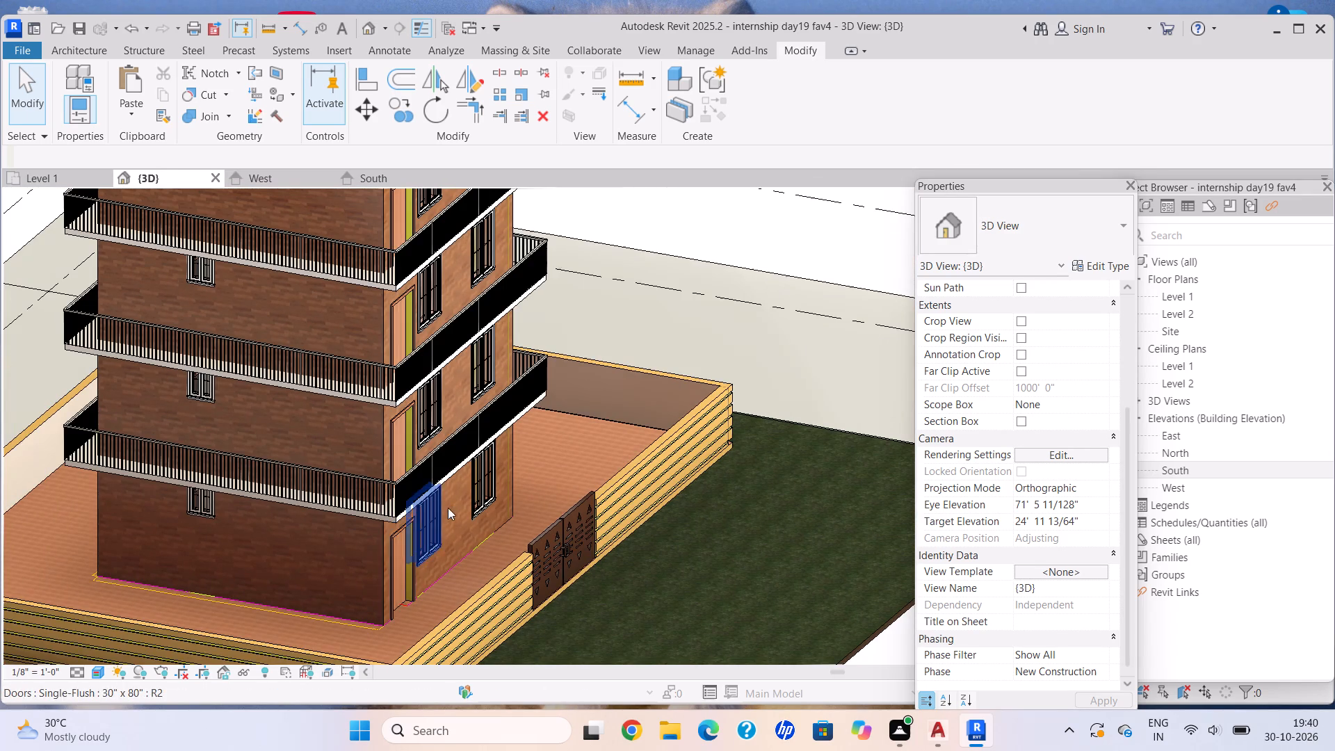
middle_click_drag(450, 496, 461, 443)
scroll(375, 564, "up", 19)
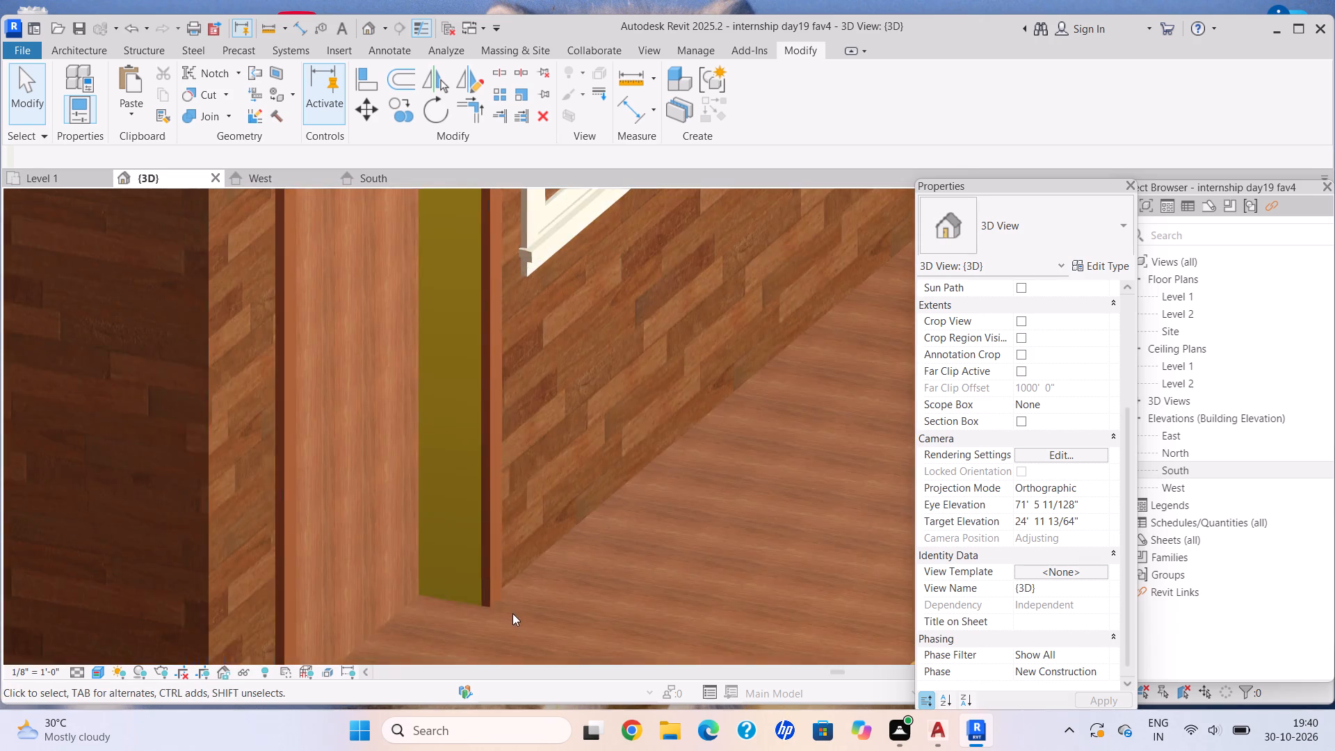
scroll(512, 613, "up", 2)
left_click(371, 579)
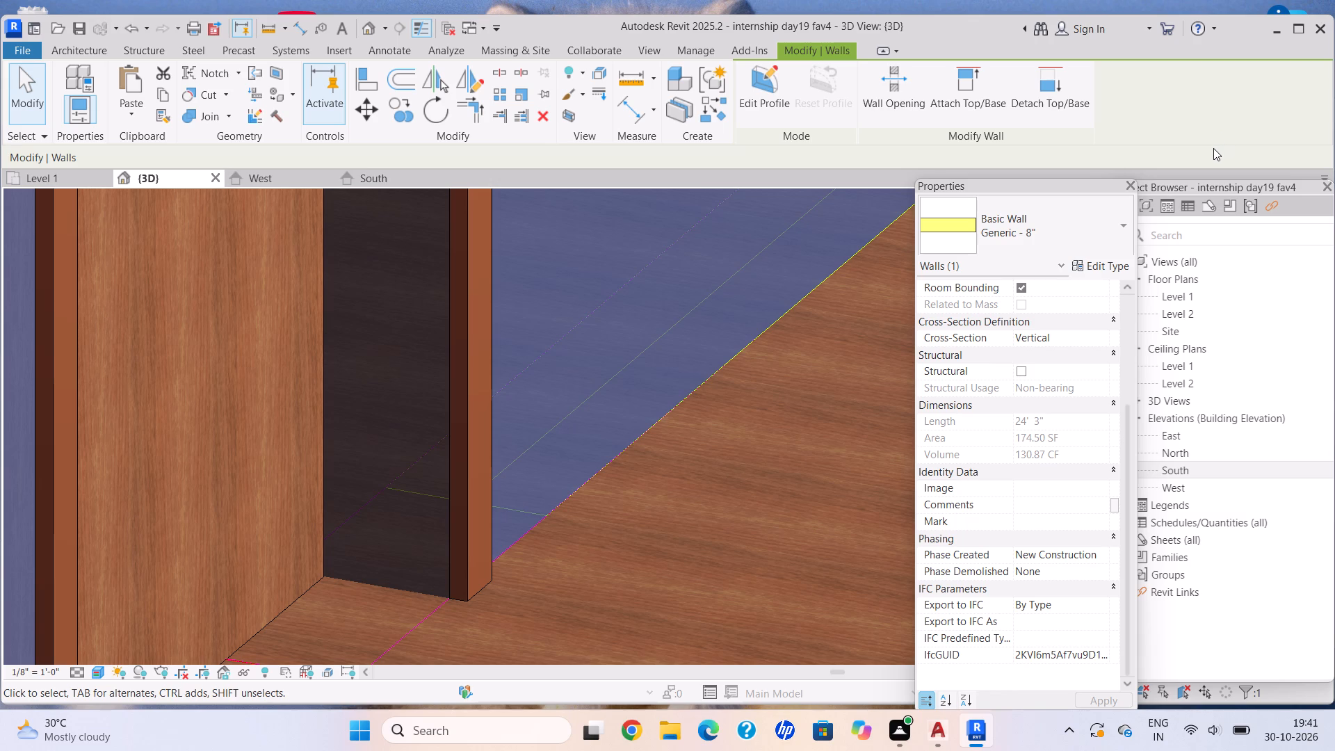
key("Escape")
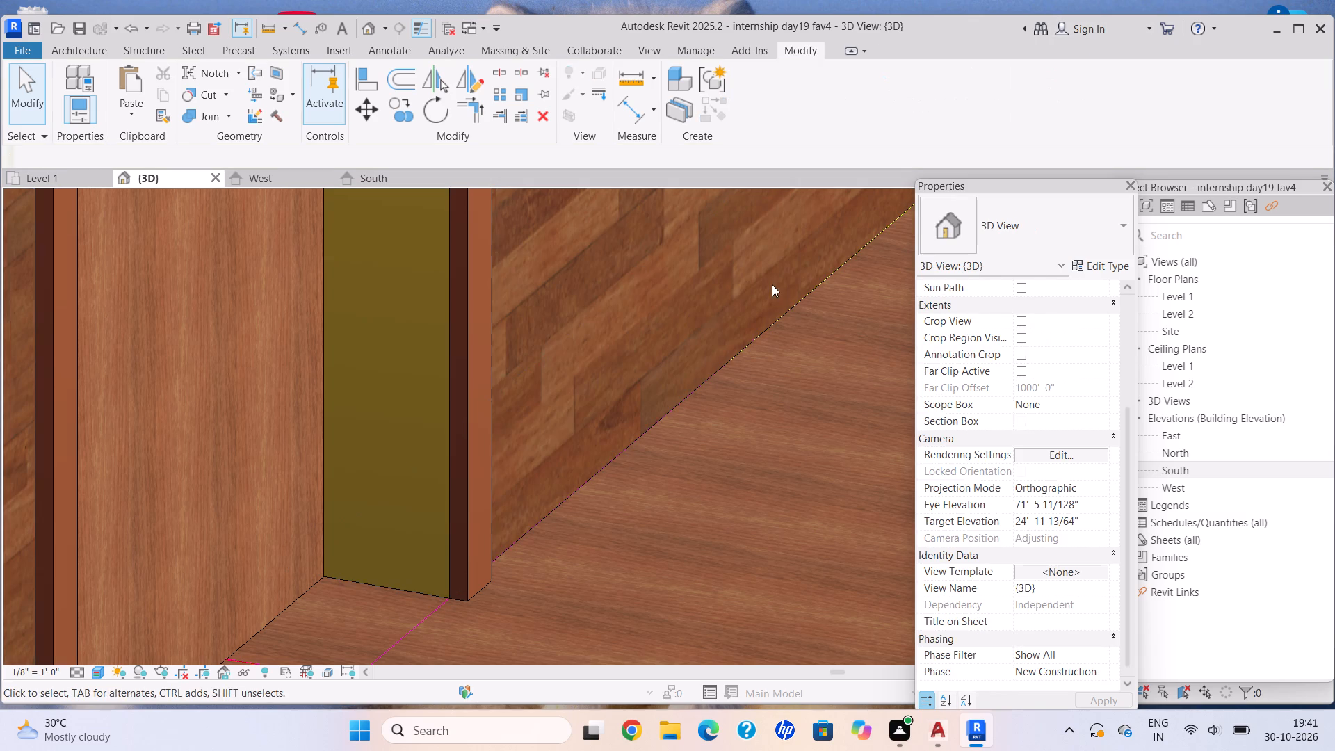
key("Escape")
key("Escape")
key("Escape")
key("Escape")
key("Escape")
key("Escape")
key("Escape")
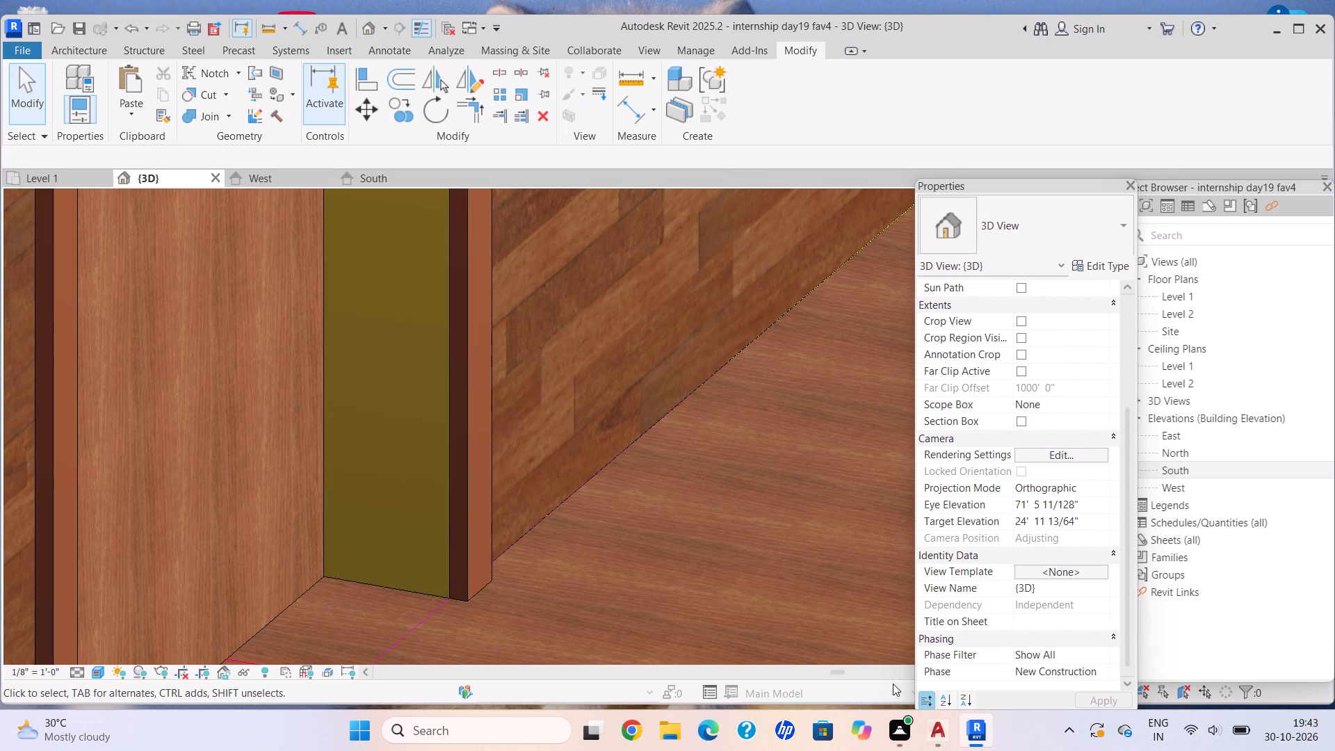
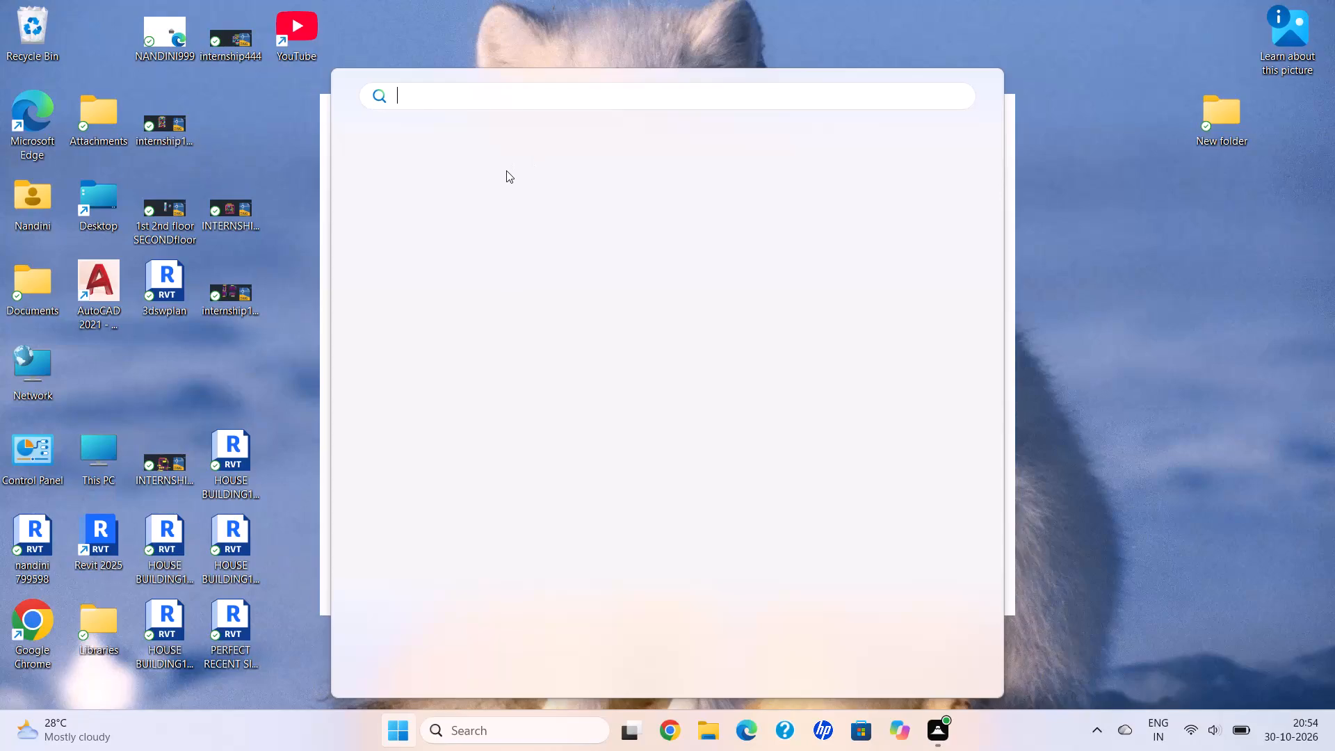
Switch to Windows Security and turn off Real-time protection in the Virus & threat protection settings.
type("vi")
key("r")
key("u")
key("s")
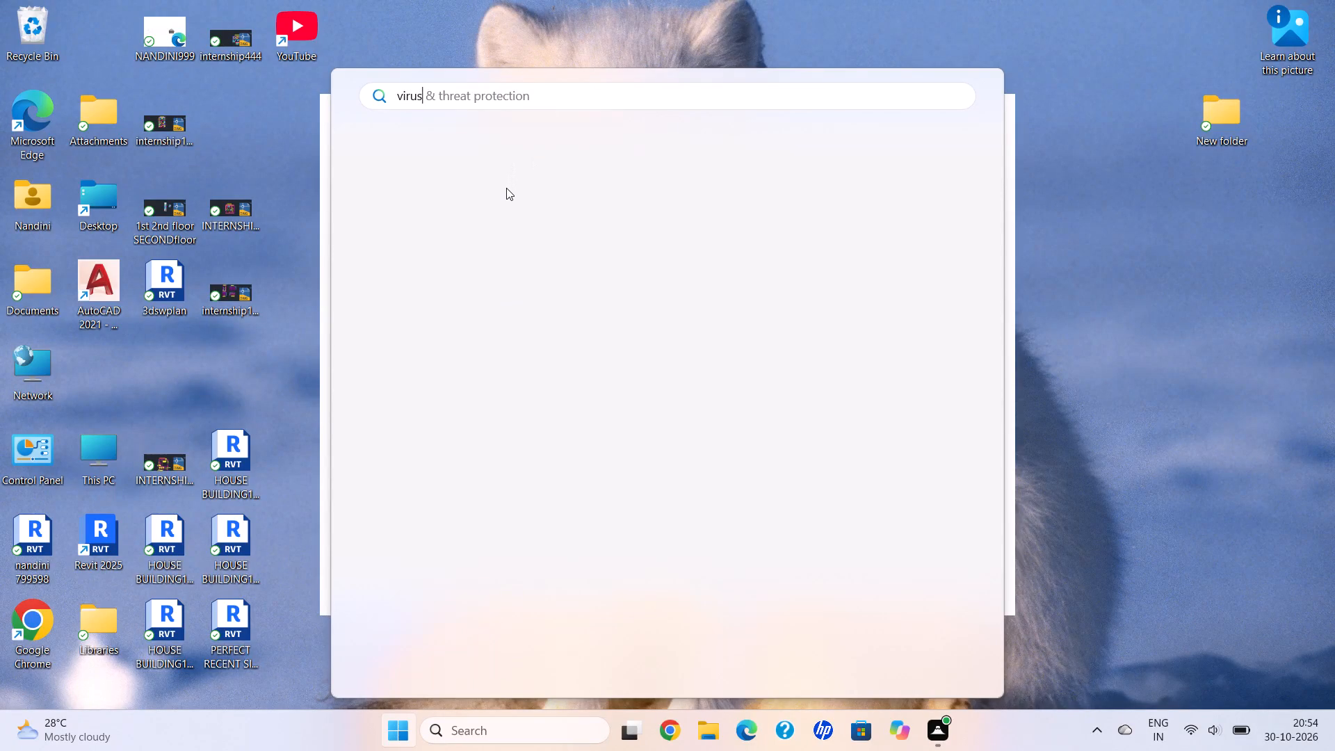
key("Return")
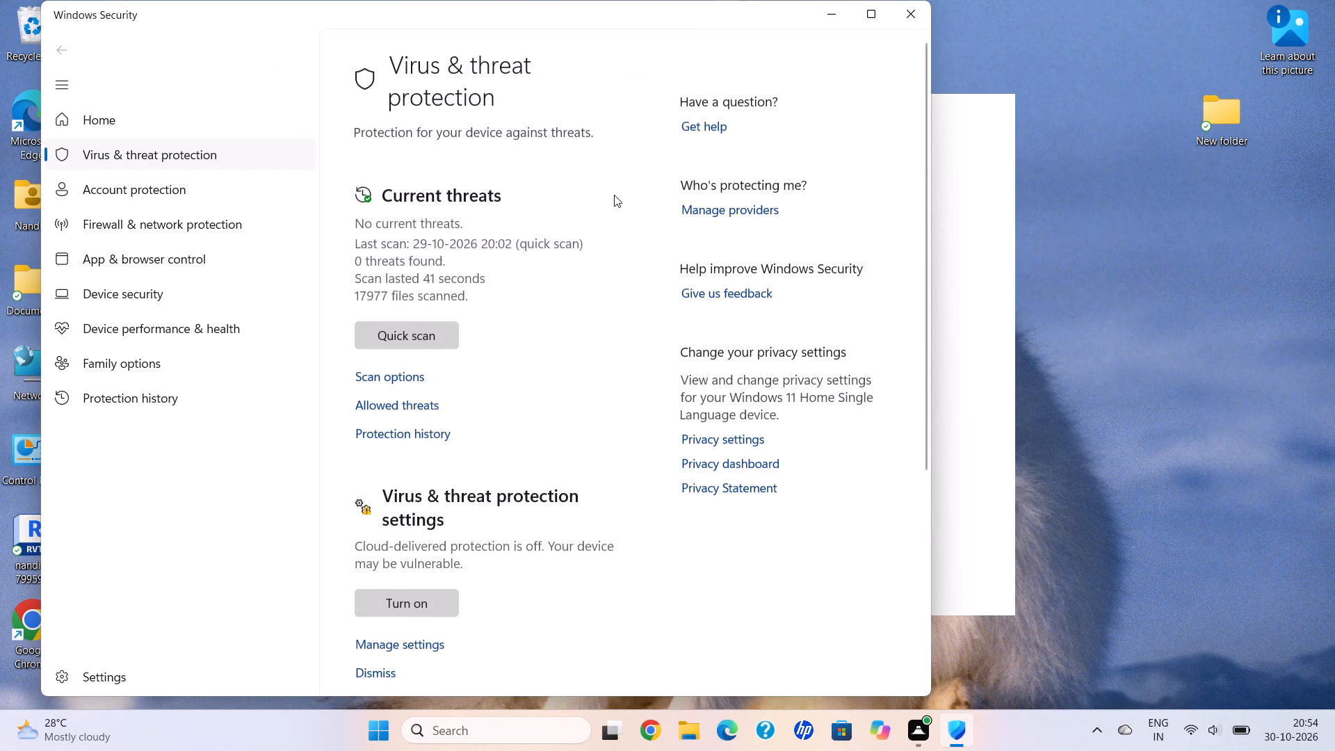
scroll(448, 448, "down", 4)
left_click(432, 314)
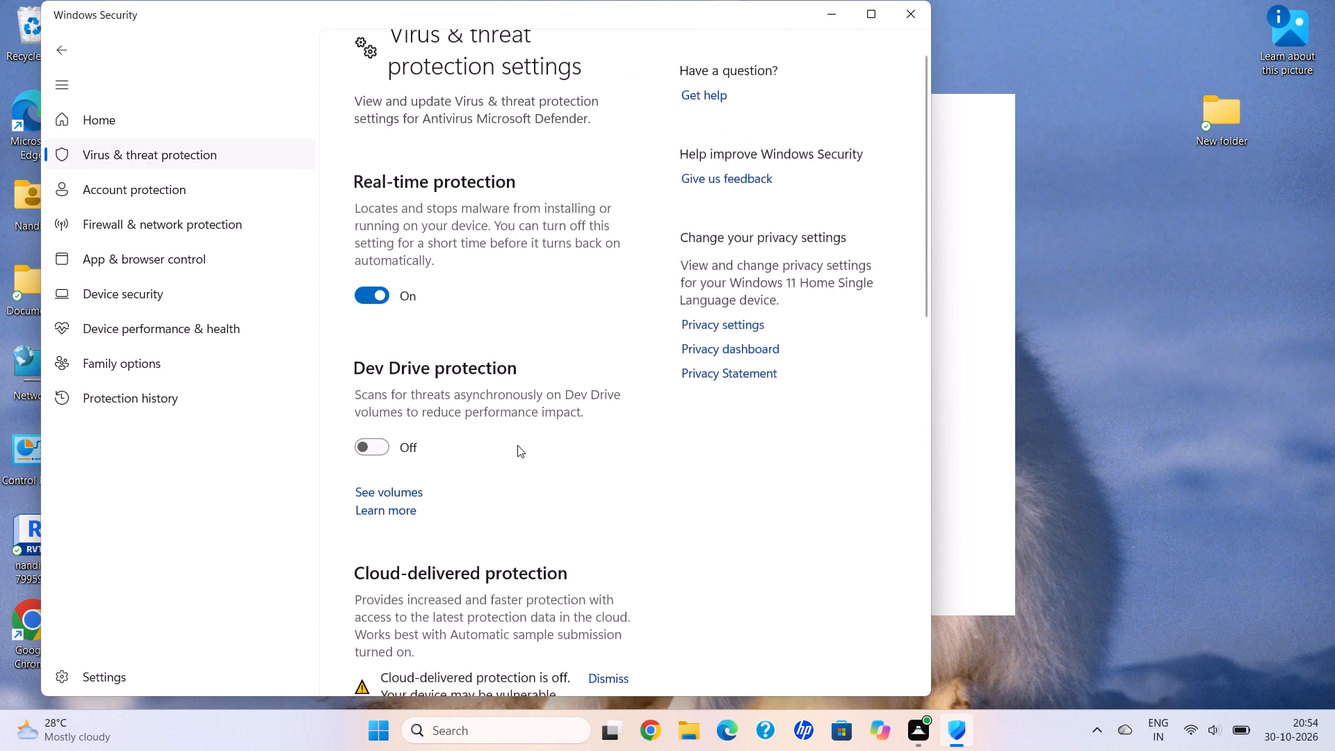
left_click(385, 333)
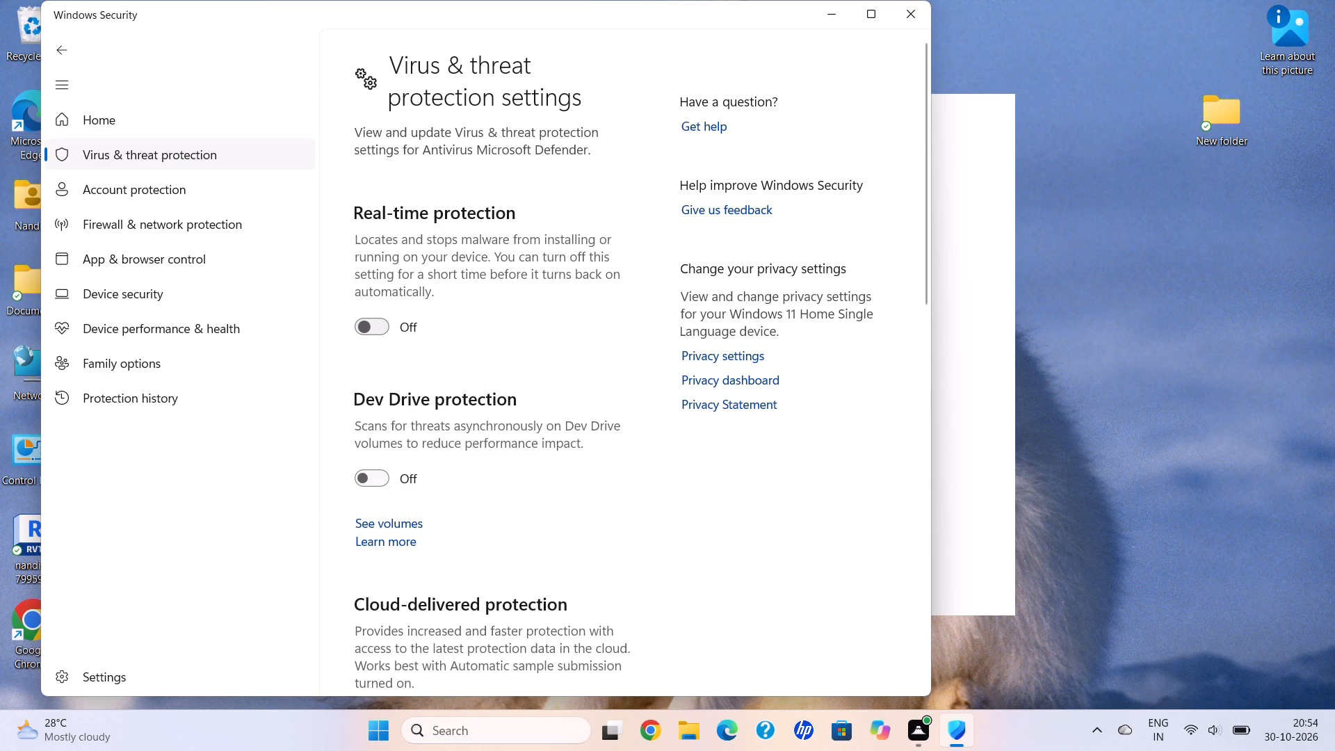
In File Explorer, mount the Autodesk.Revit.2025.2.Multilingual disc image from the Revit.2025 folder.
left_click(690, 734)
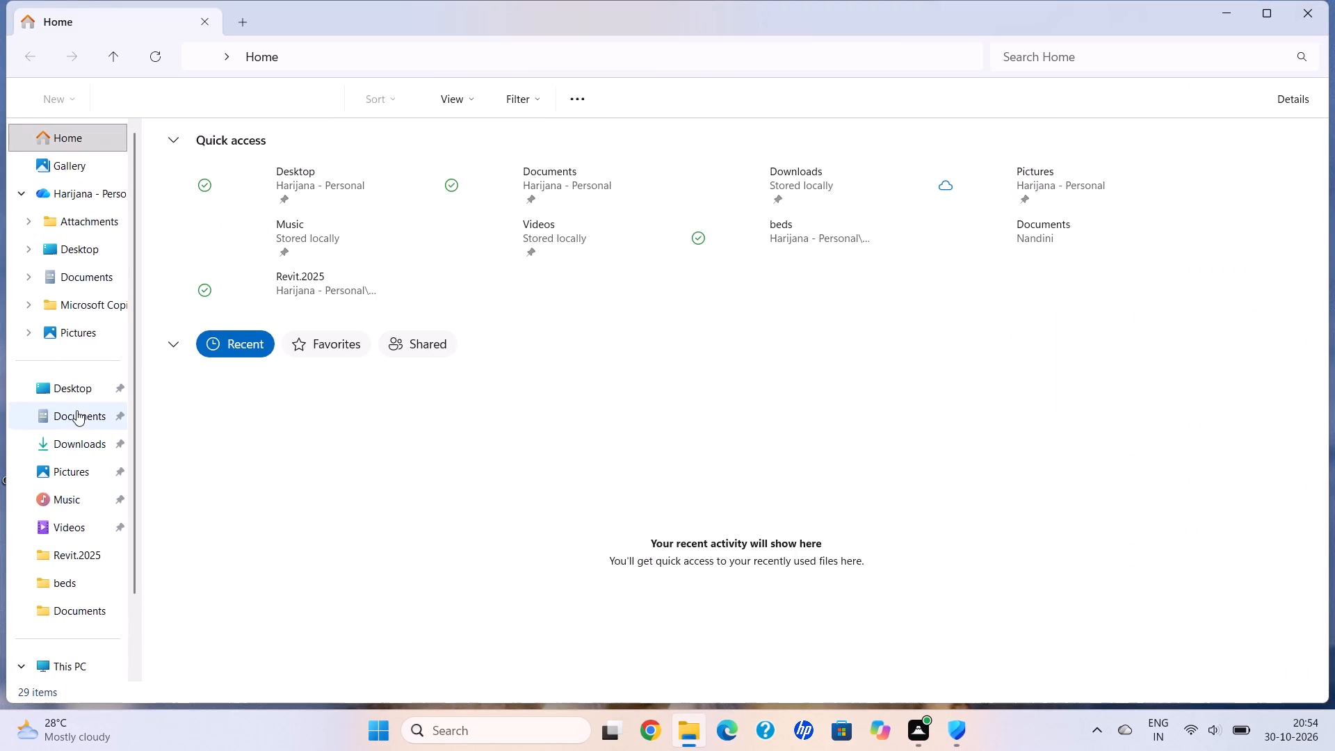
double_click(76, 410)
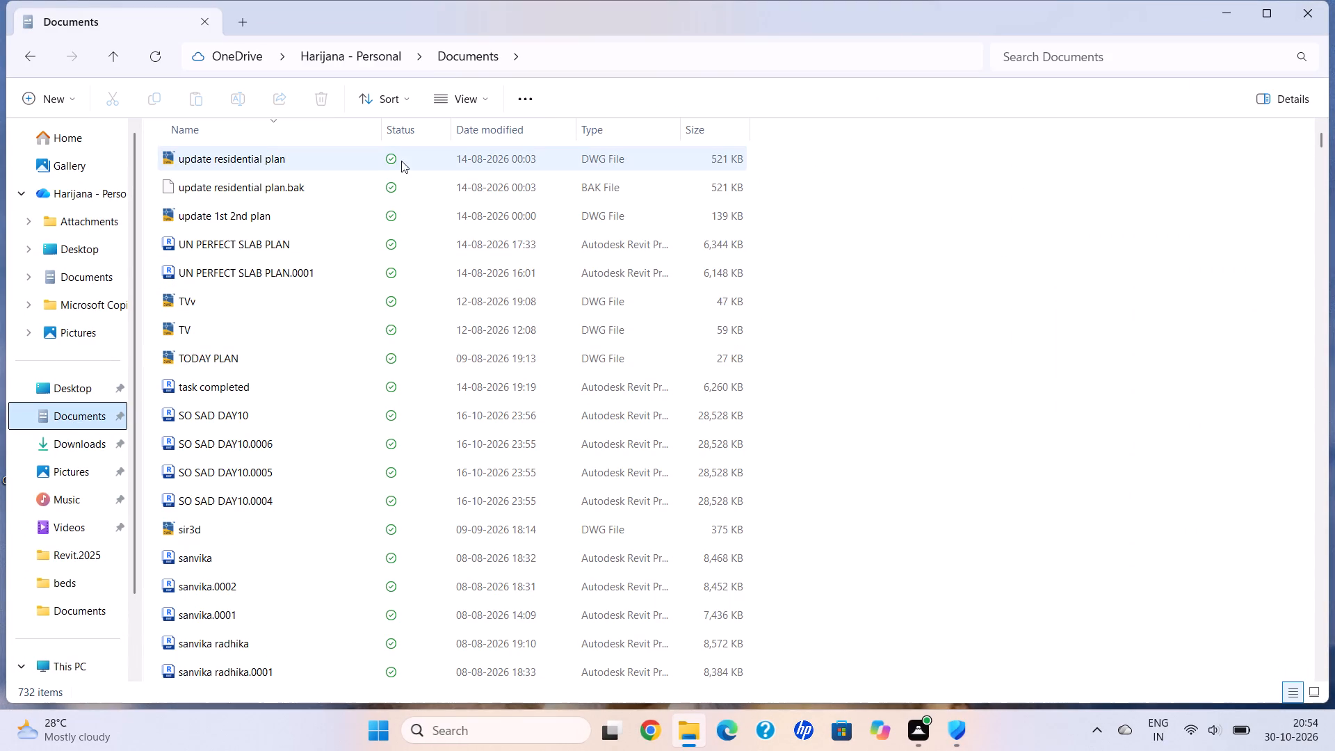
left_click(82, 554)
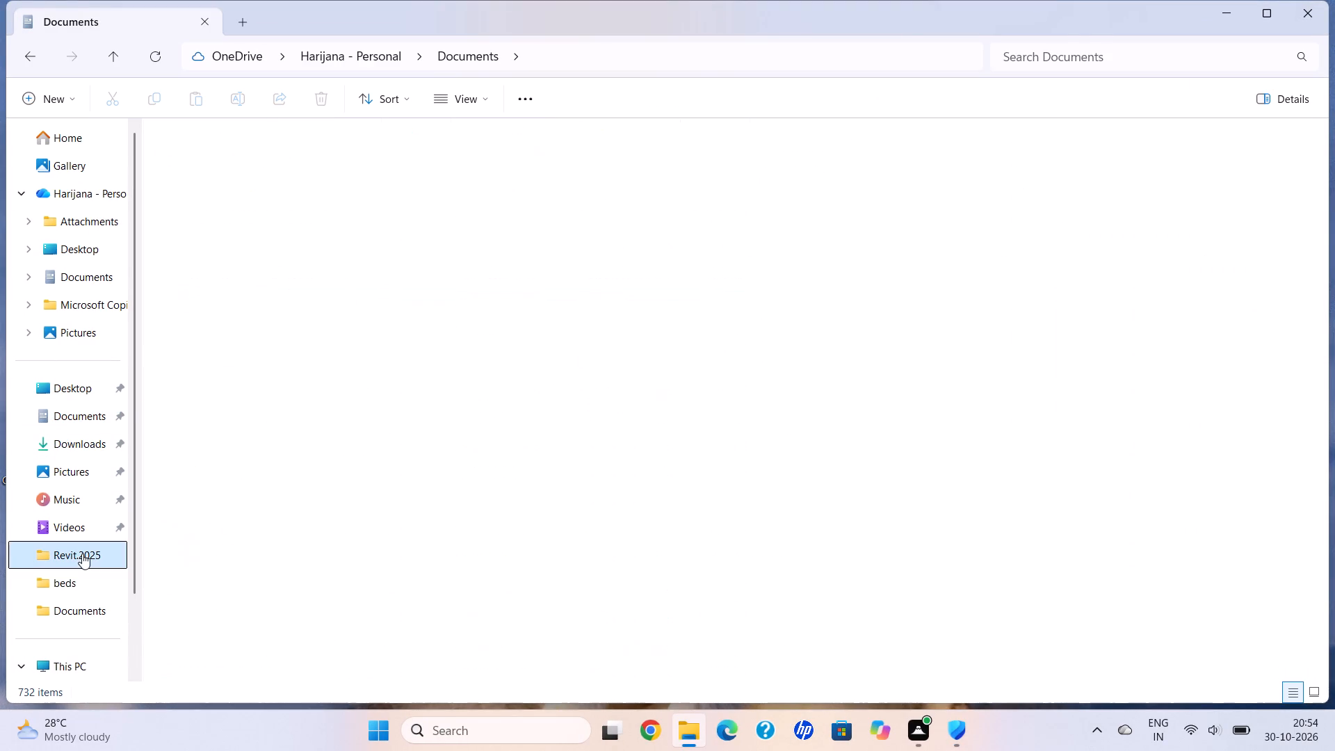
left_click(371, 212)
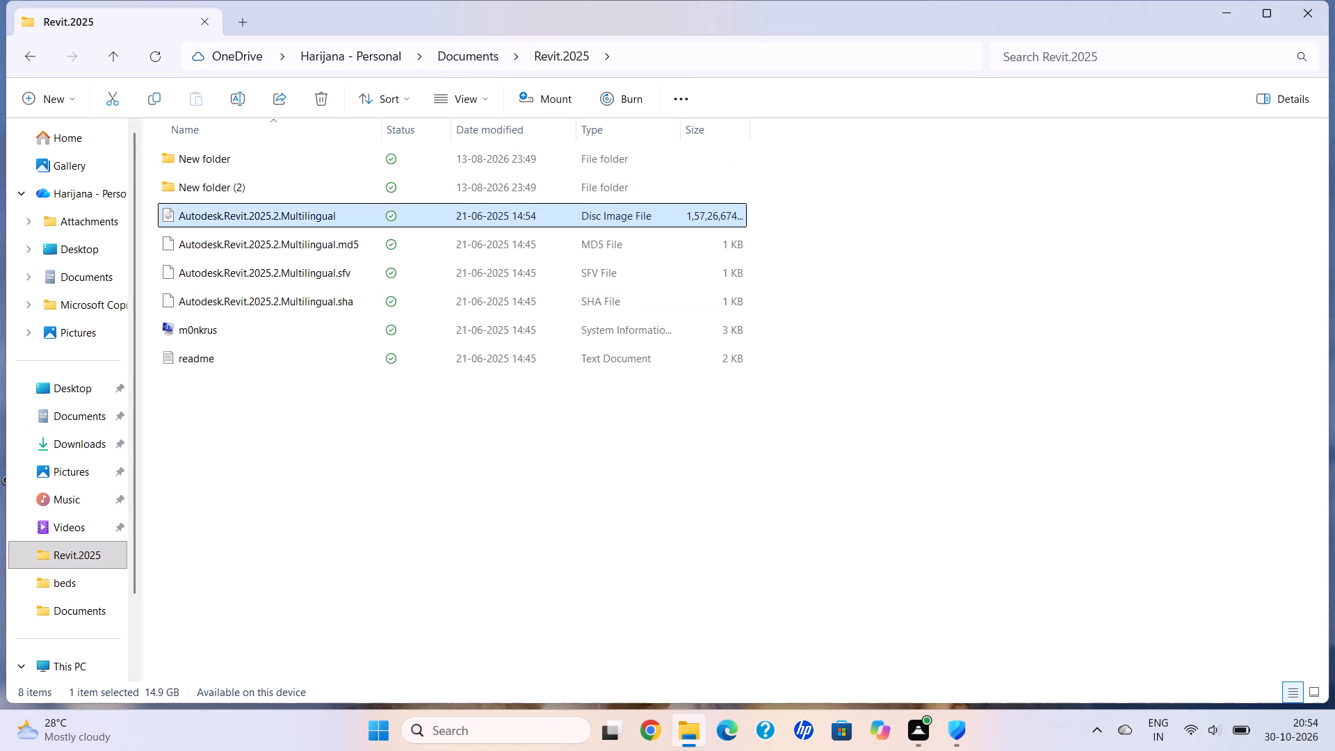
left_click(565, 96)
Open the Crack folder on the mounted RVT2025 disc and select the AdskNLM application.
double_click(300, 211)
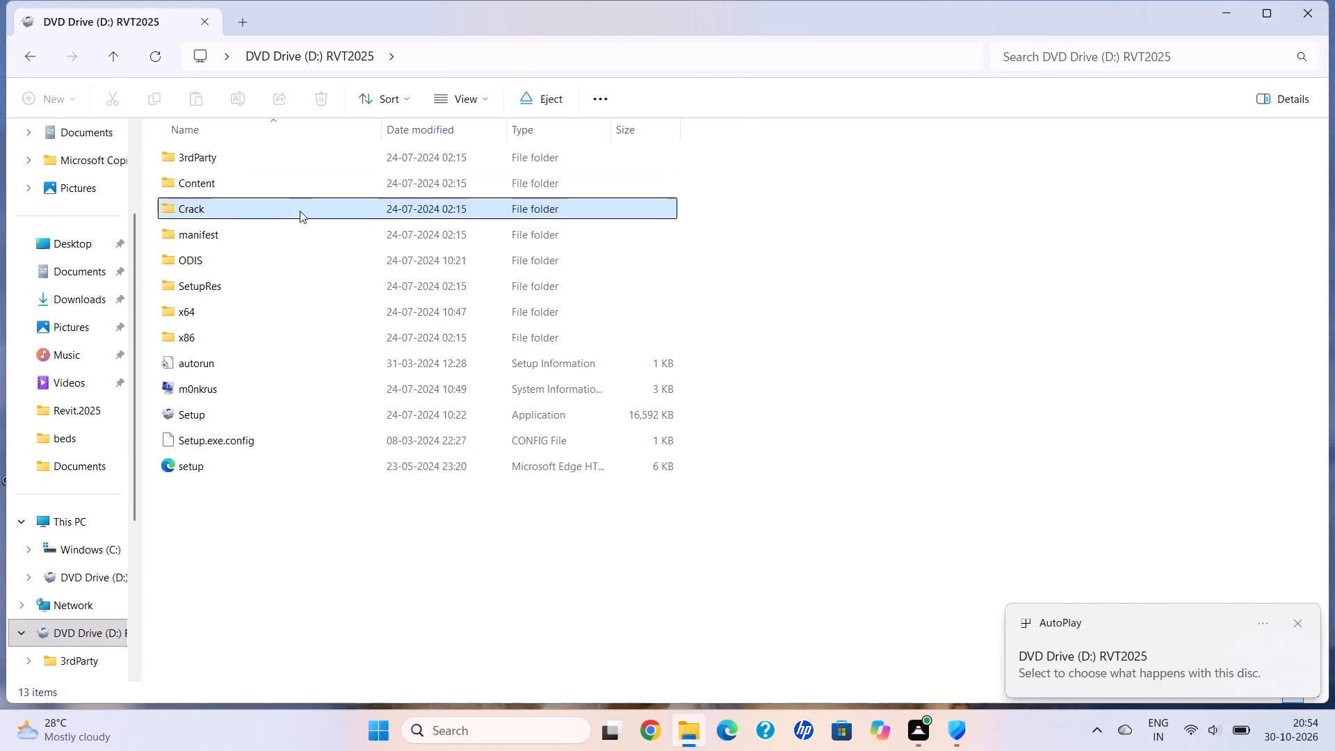
left_click(297, 175)
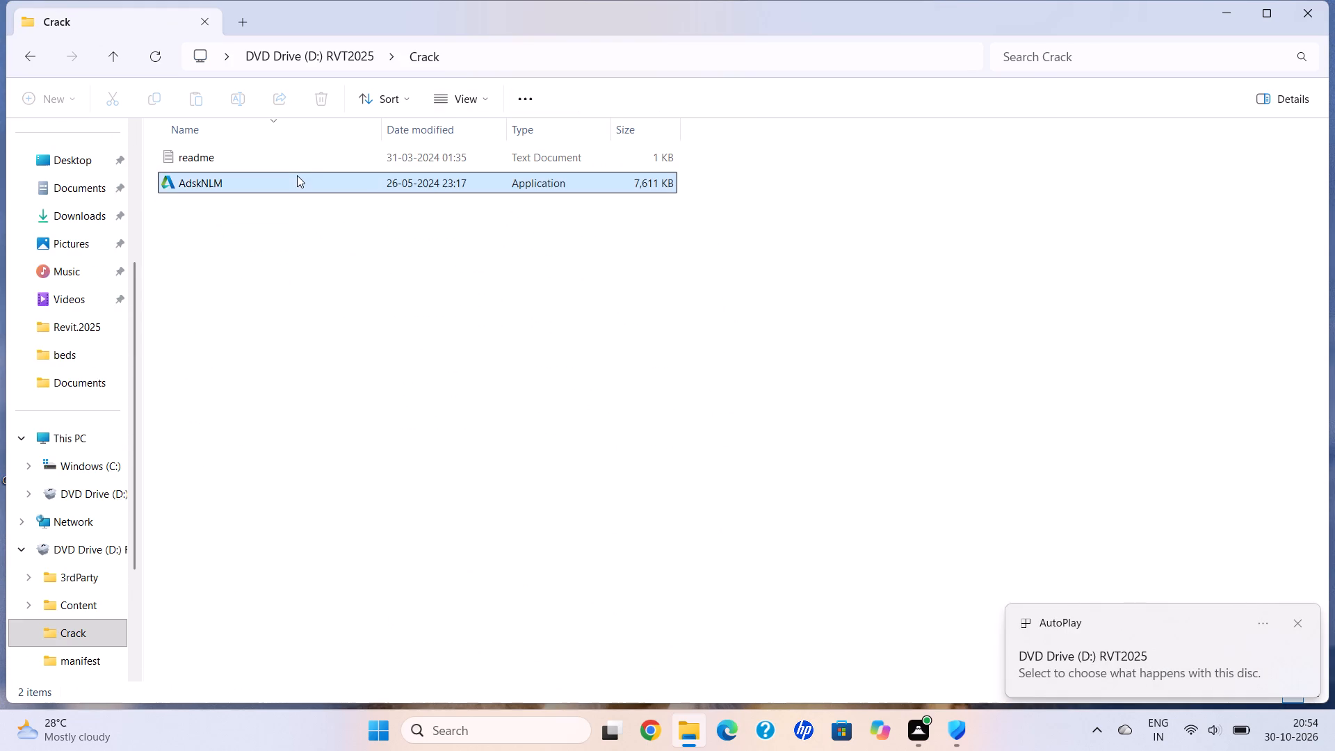
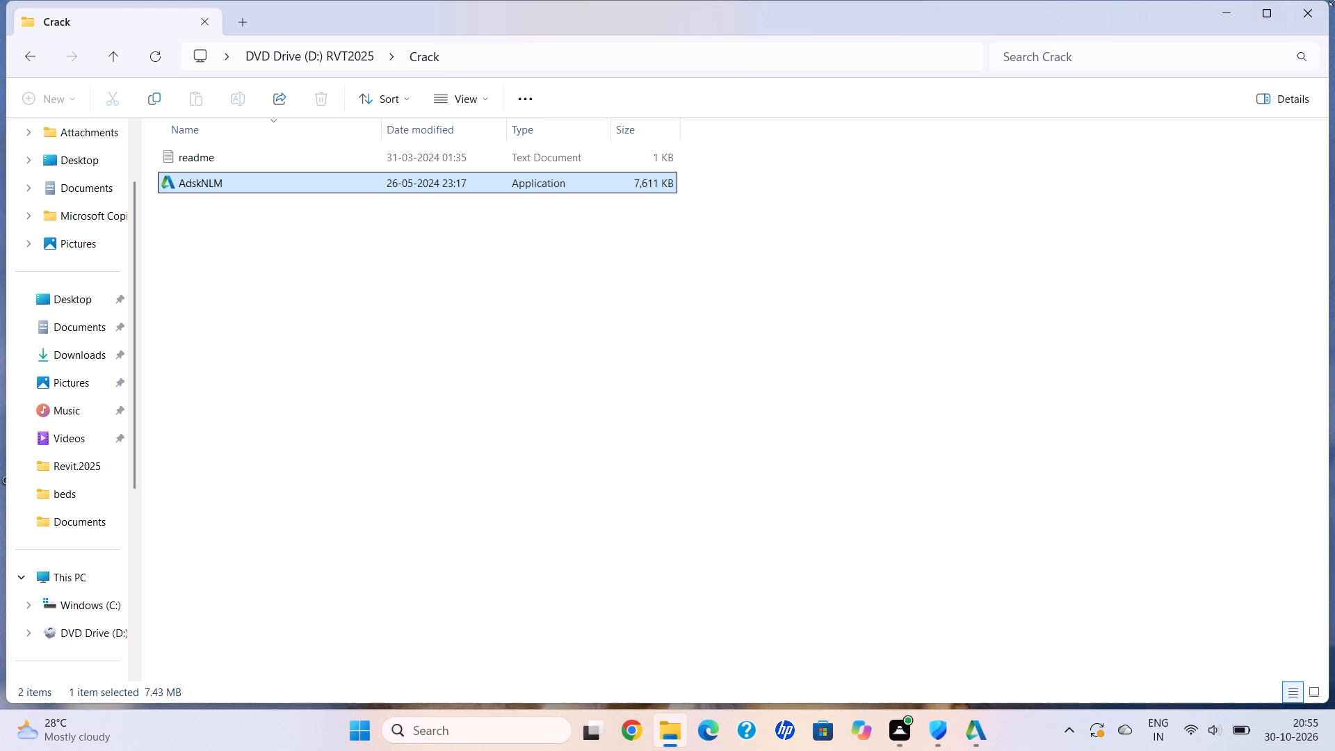
Close the File Explorer window showing the Crack folder on the RVT2025 disc.
left_click(1315, 17)
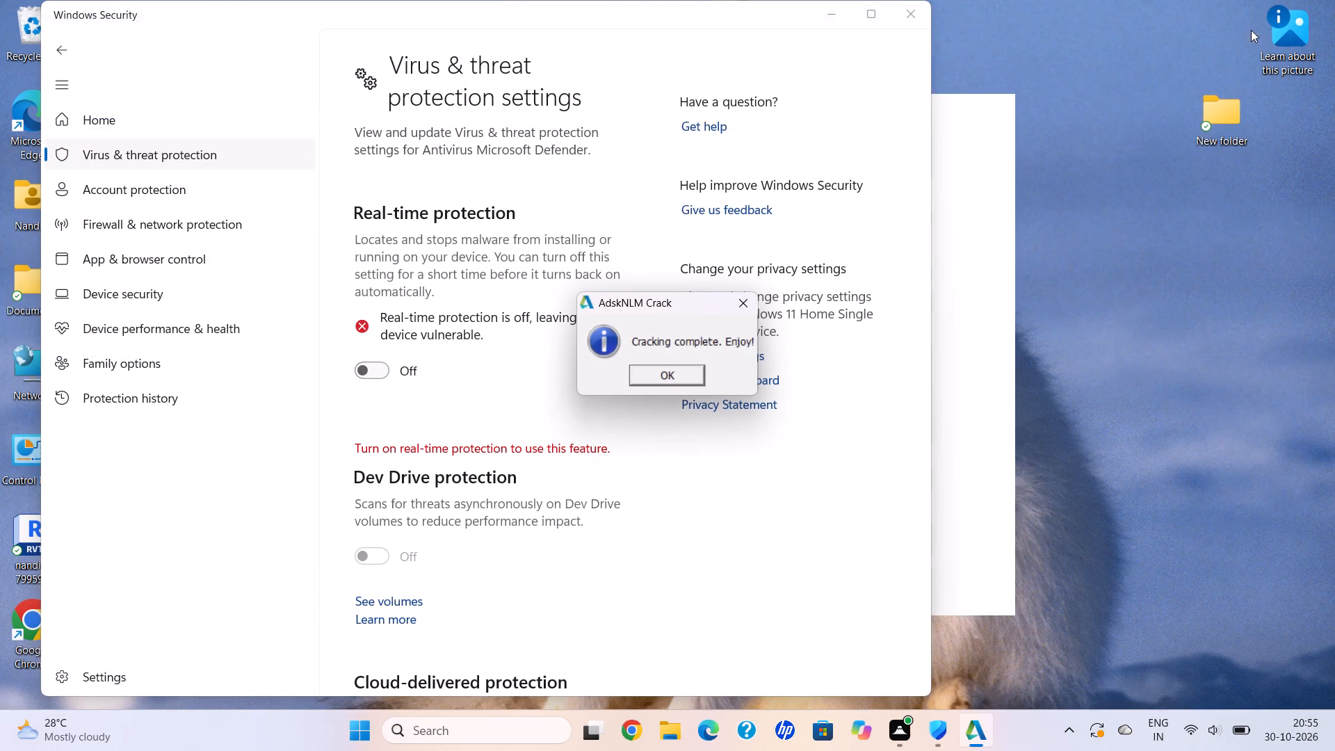
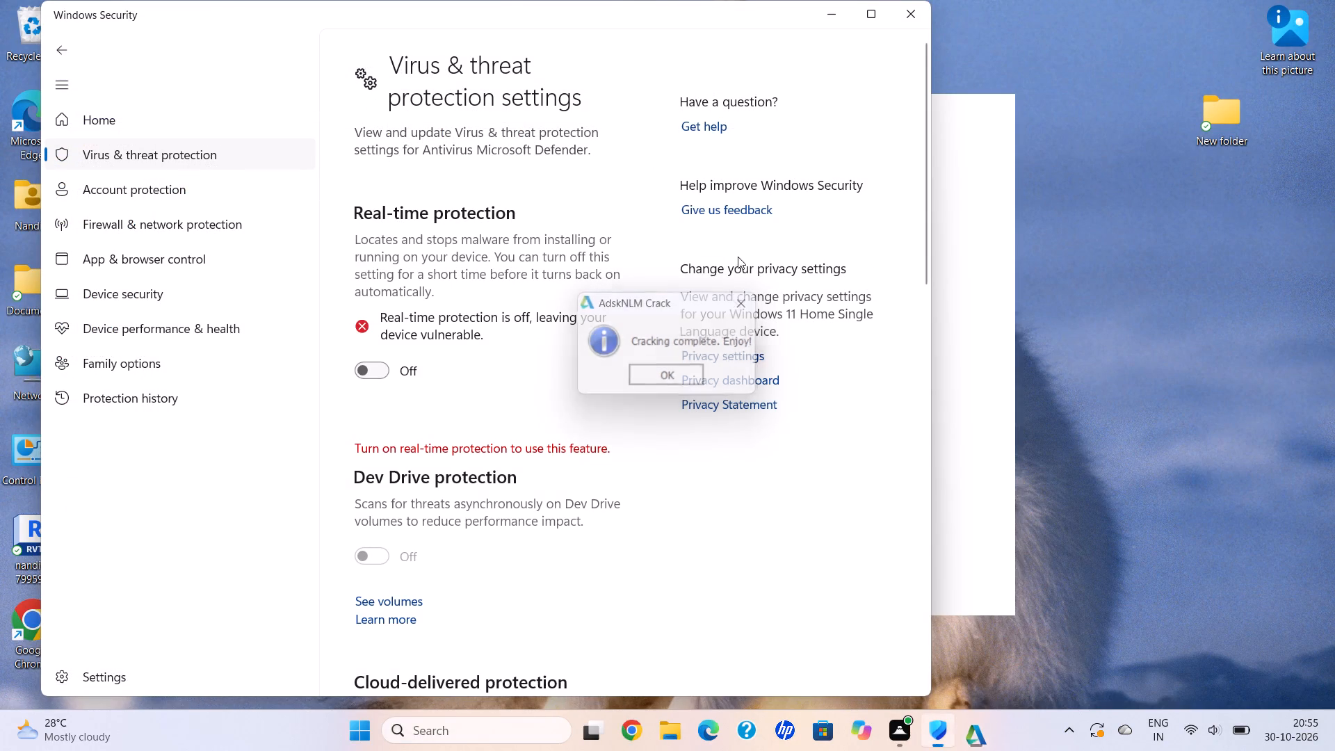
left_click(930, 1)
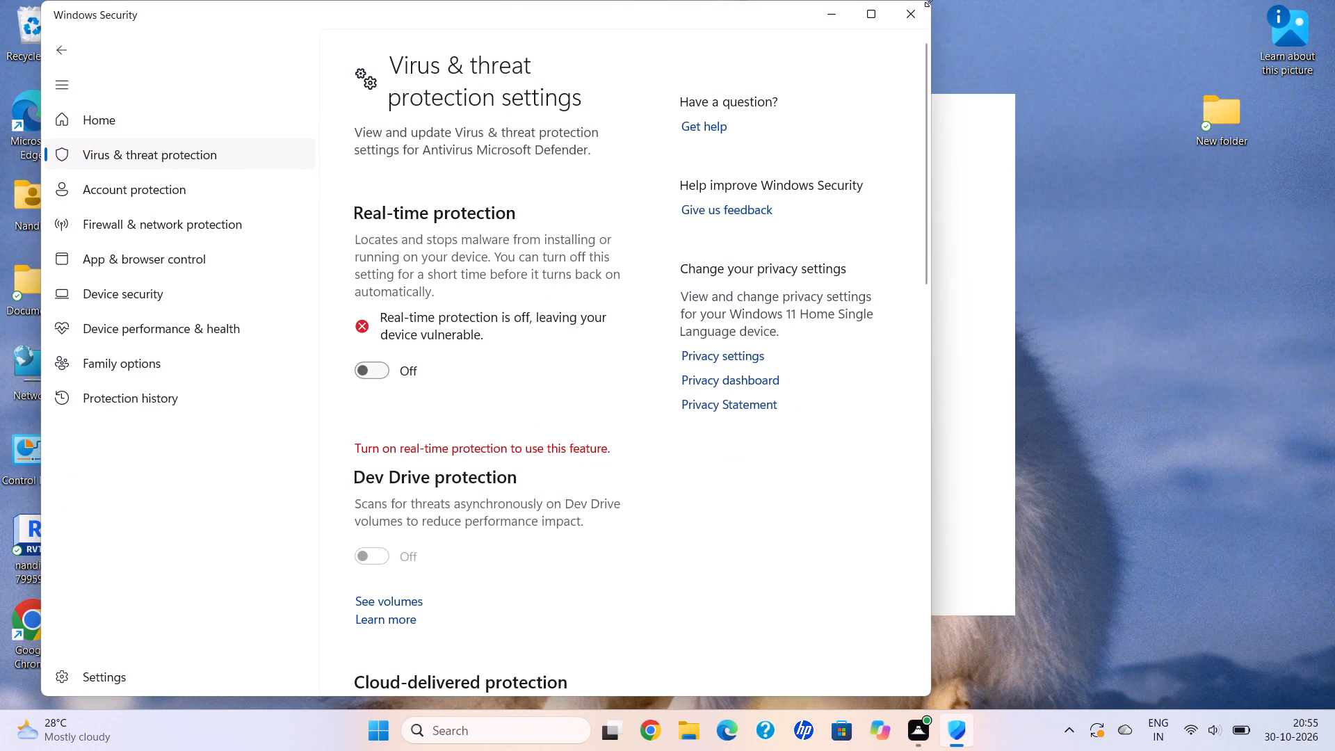
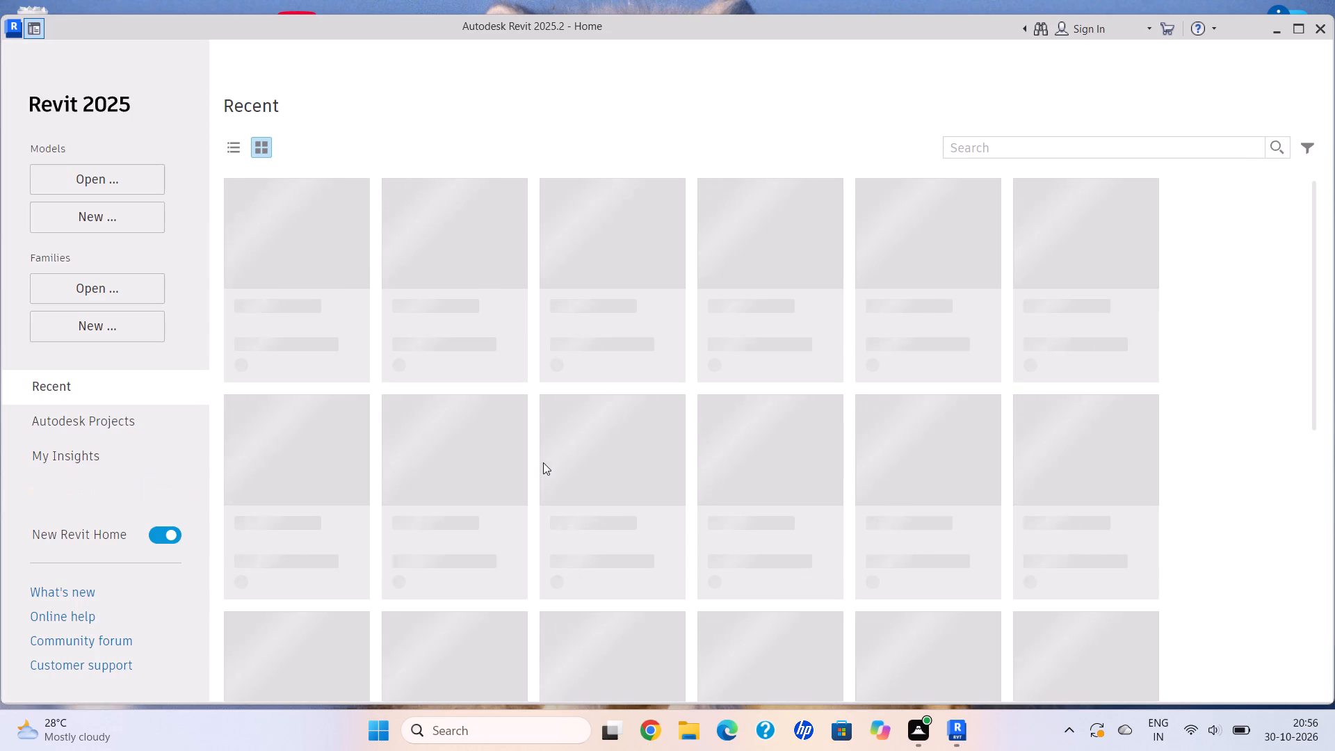
Open the recent project internship day19 fav4.
left_click(302, 257)
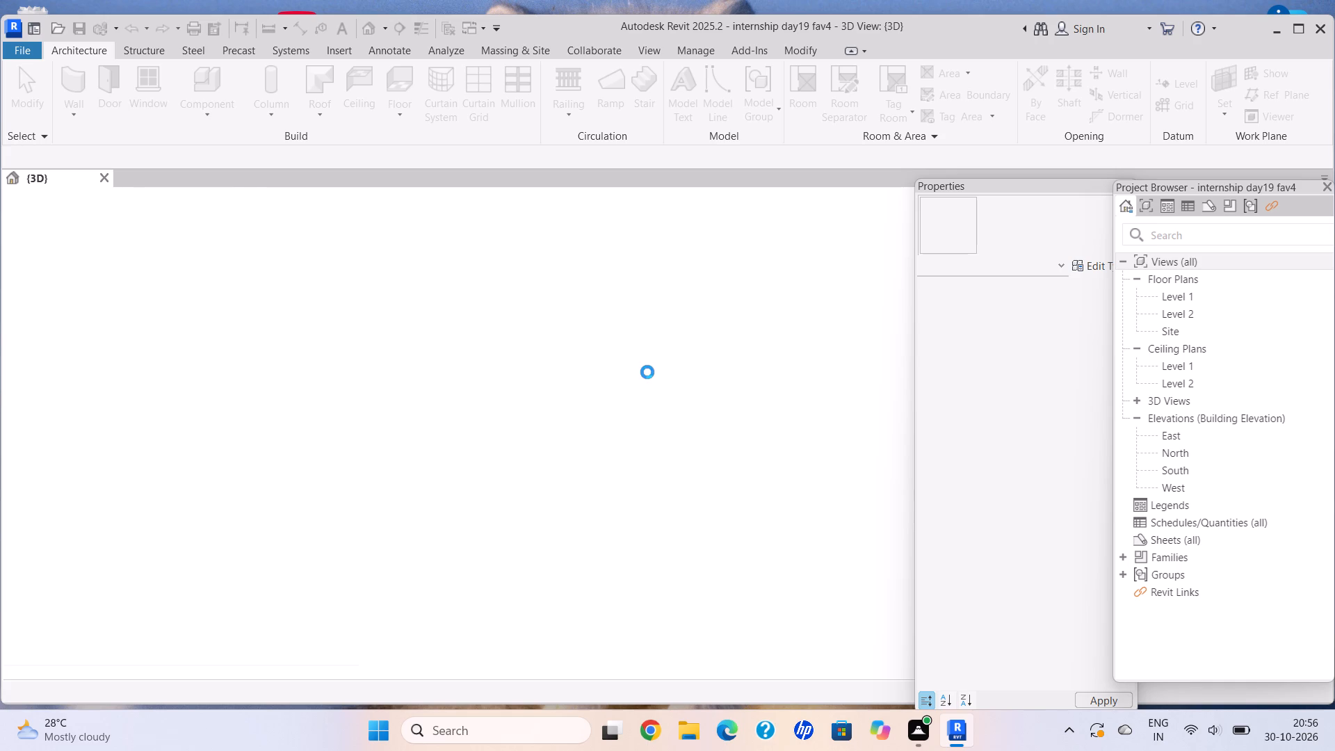
Delete the bamboo plant that is second from the rear in the row along the lawn's edge.
scroll(844, 497, "up", 6)
middle_click_drag(820, 475, 787, 477)
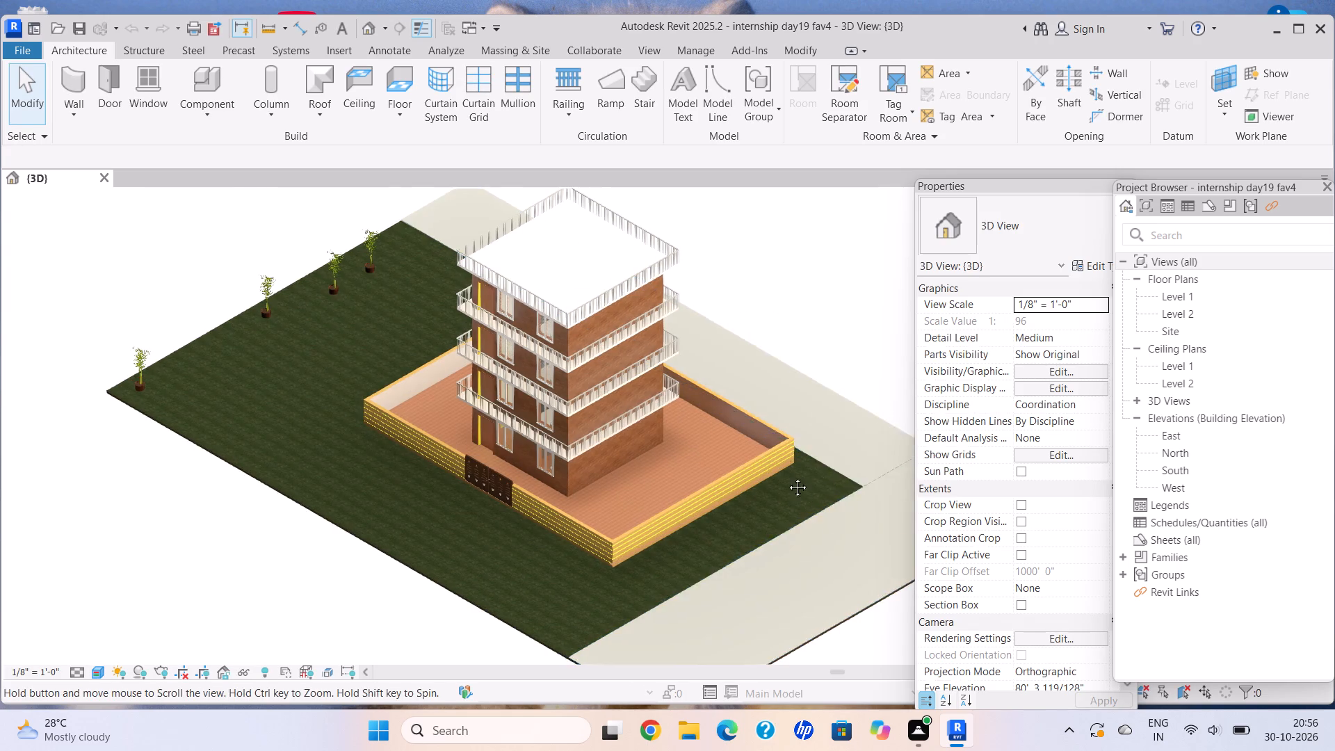
middle_click_drag(787, 477, 758, 479)
scroll(487, 401, "down", 2)
key("Escape")
scroll(250, 340, "up", 5)
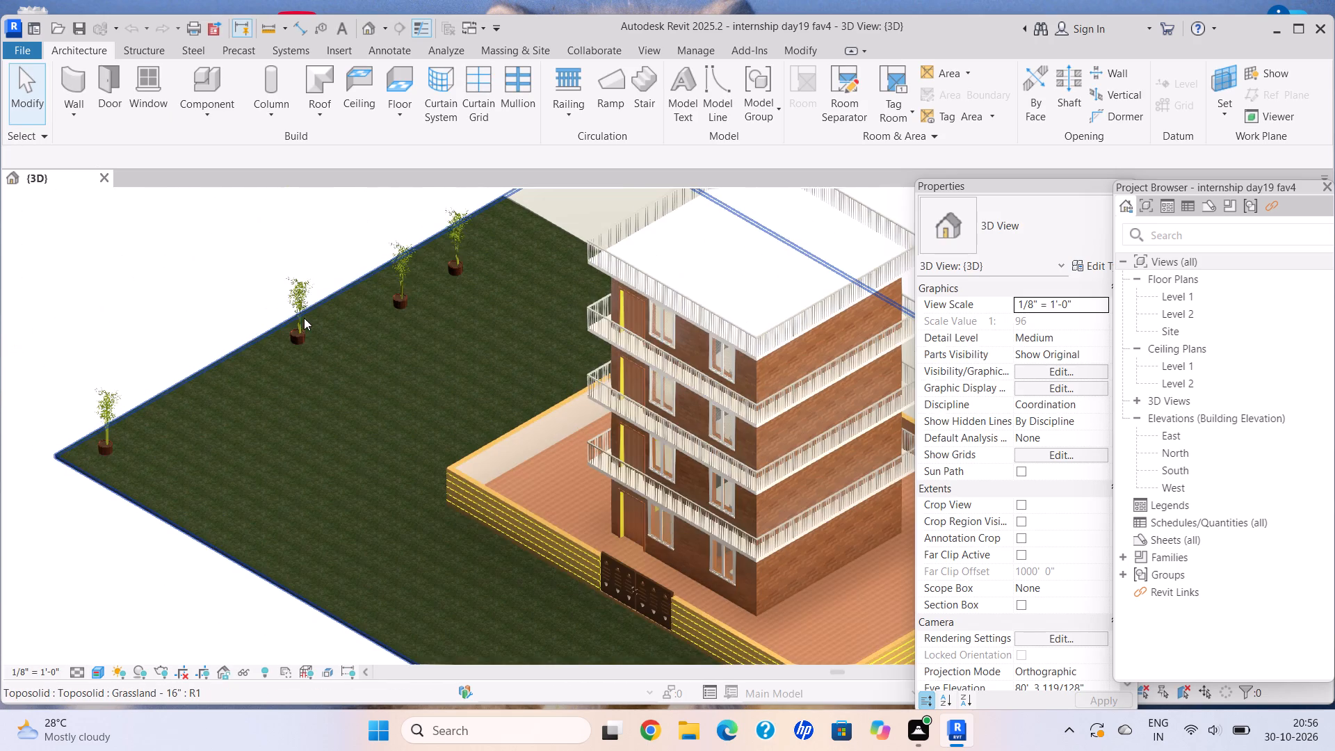
left_click(392, 302)
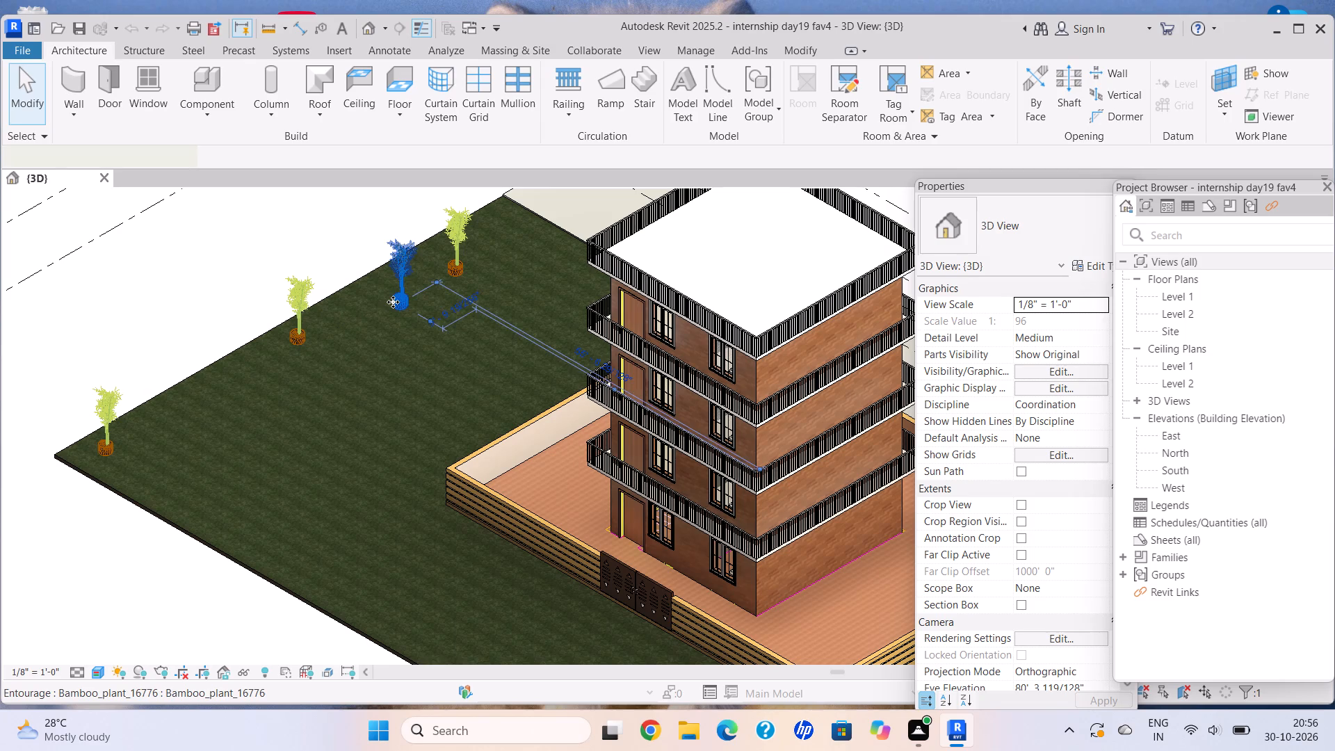
key("Delete")
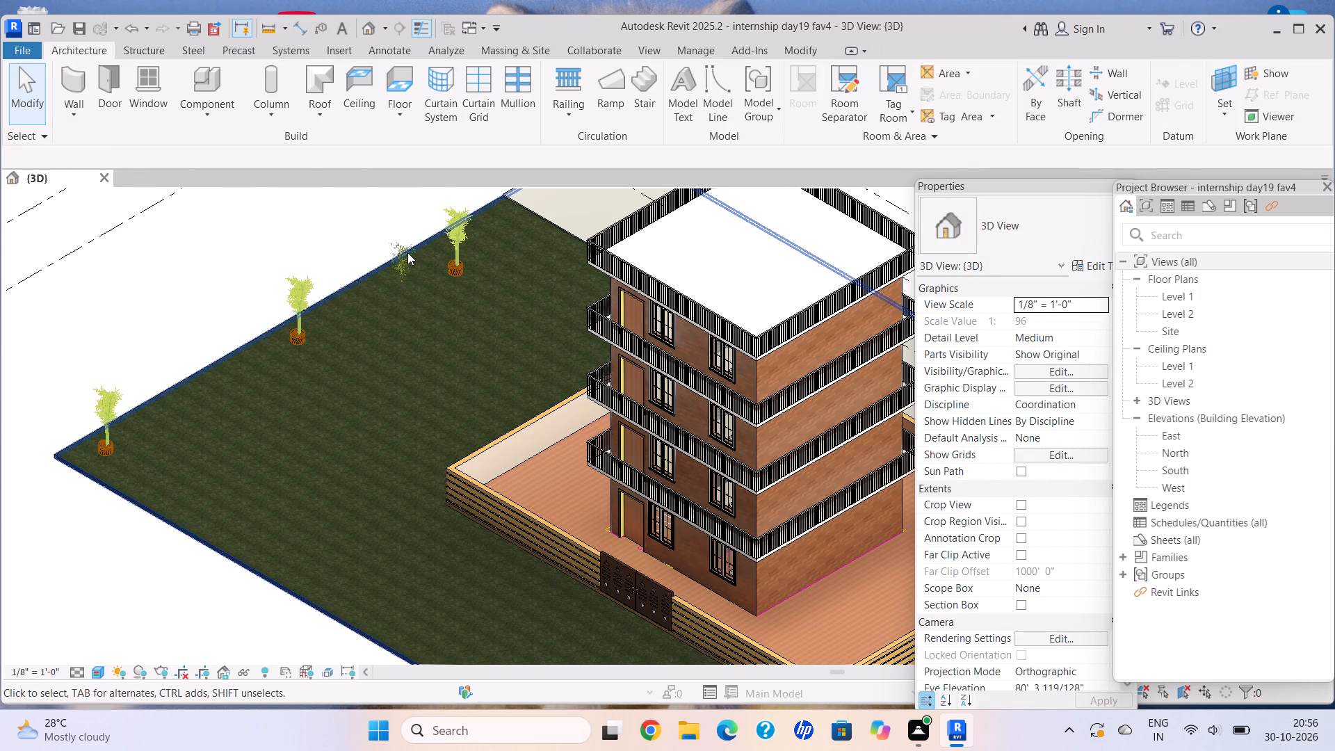
Place a 2012_Porsche_911_Carrera_S component on Level 1 on the pale paved strip beside the lawn, facing the front of the site.
scroll(467, 424, "down", 6)
middle_click_drag(428, 423, 553, 412)
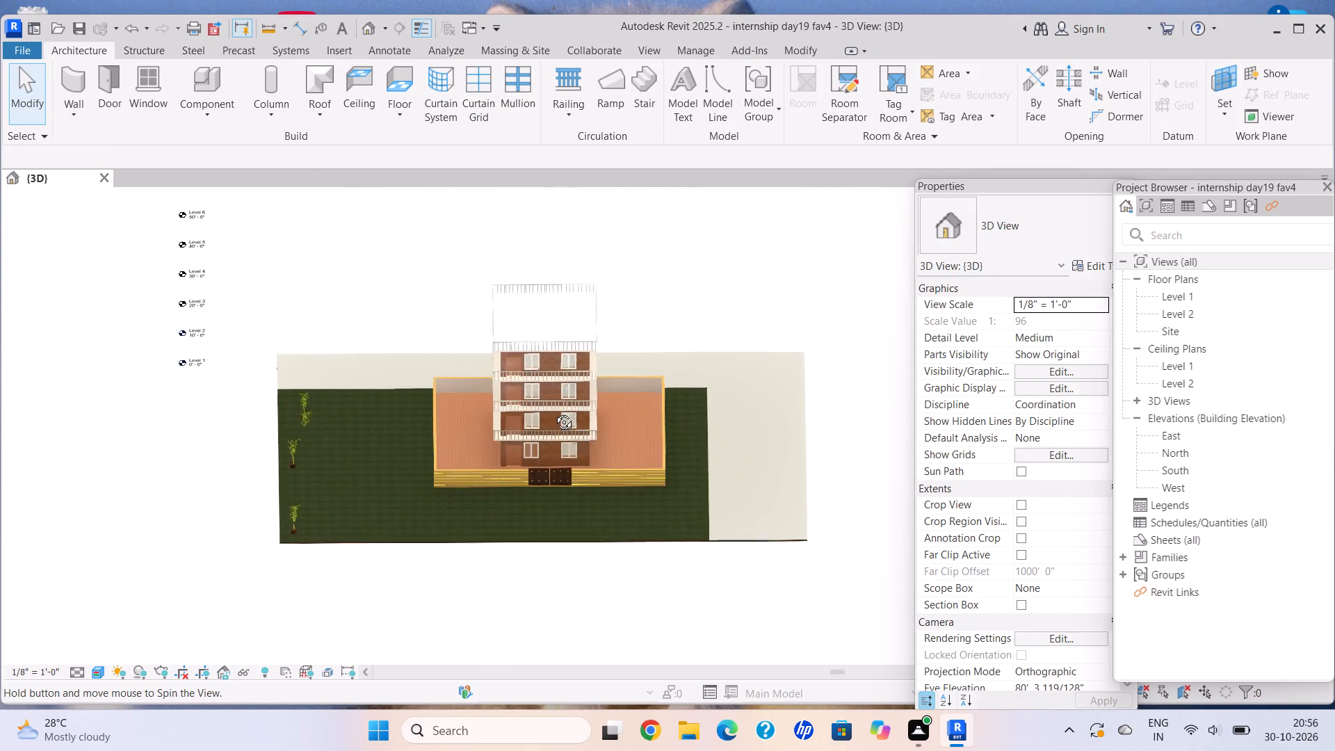
middle_click_drag(553, 412, 554, 411)
left_click(211, 108)
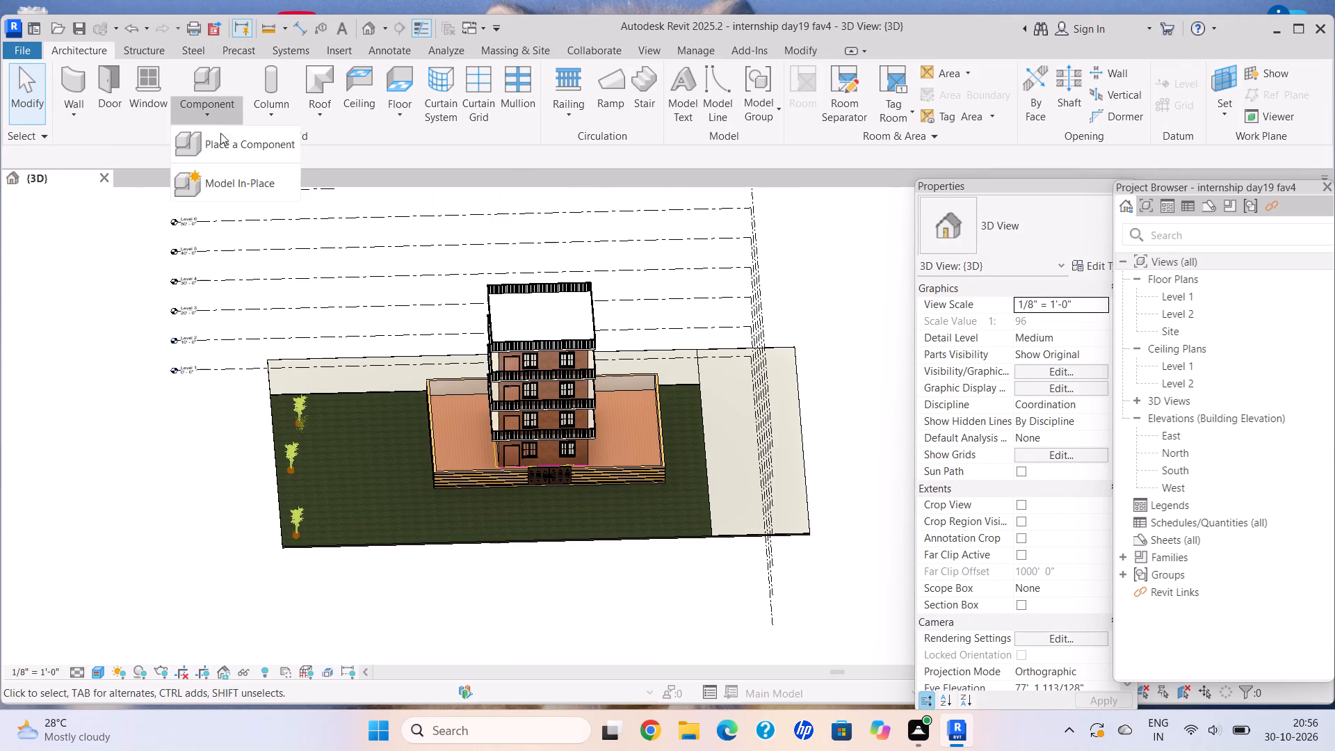
left_click(251, 143)
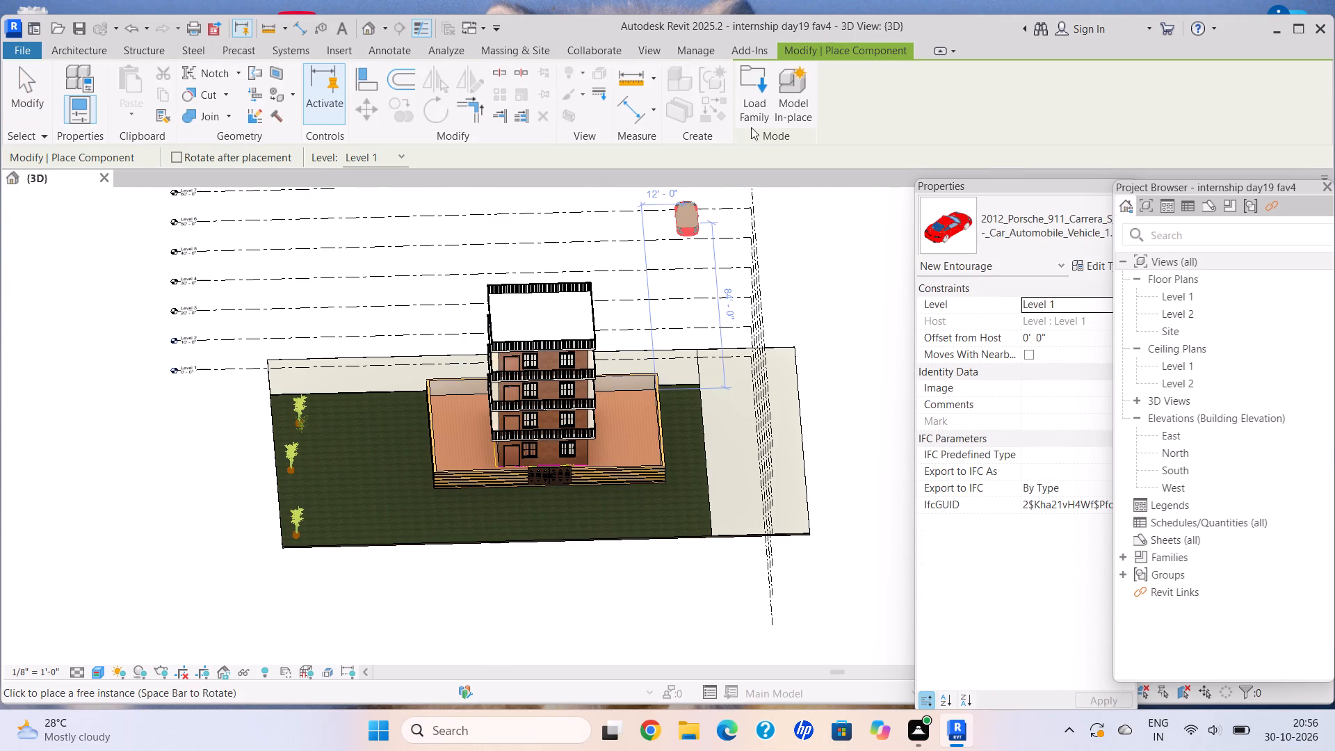
left_click(760, 114)
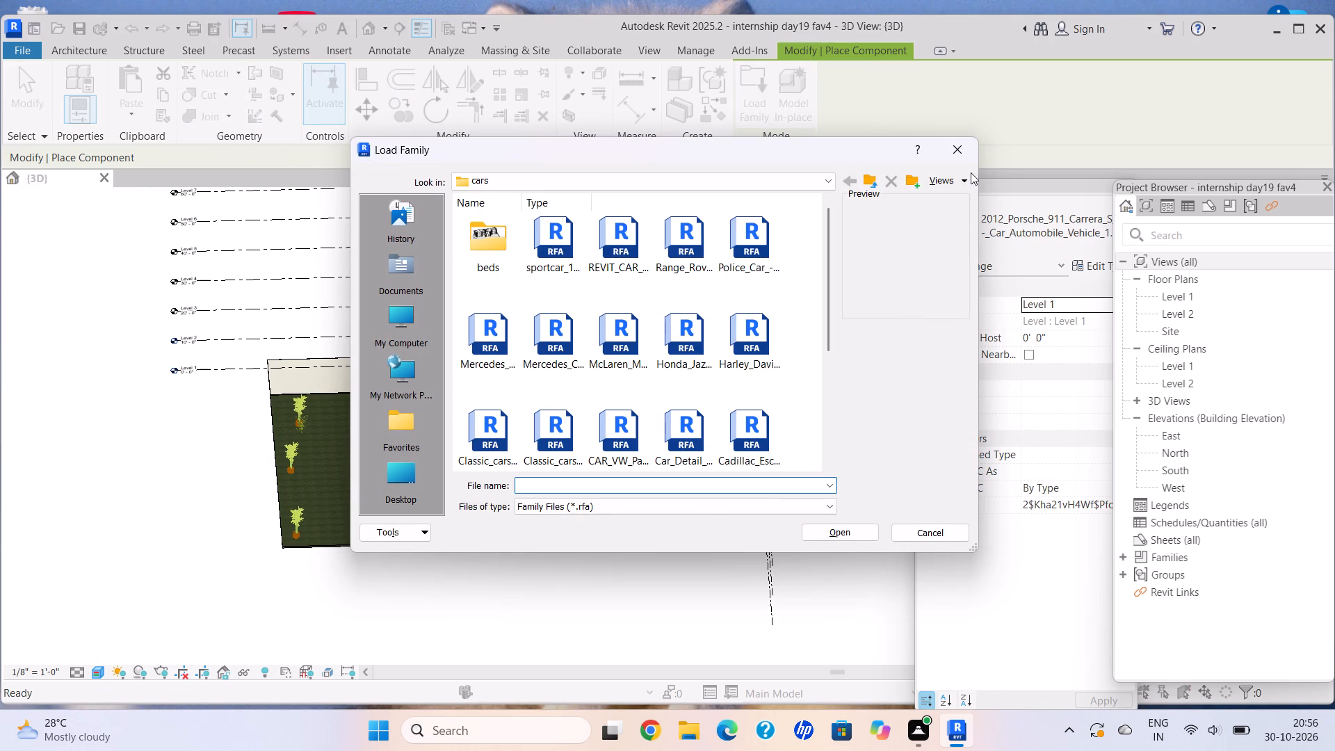
left_click(961, 154)
left_click(987, 220)
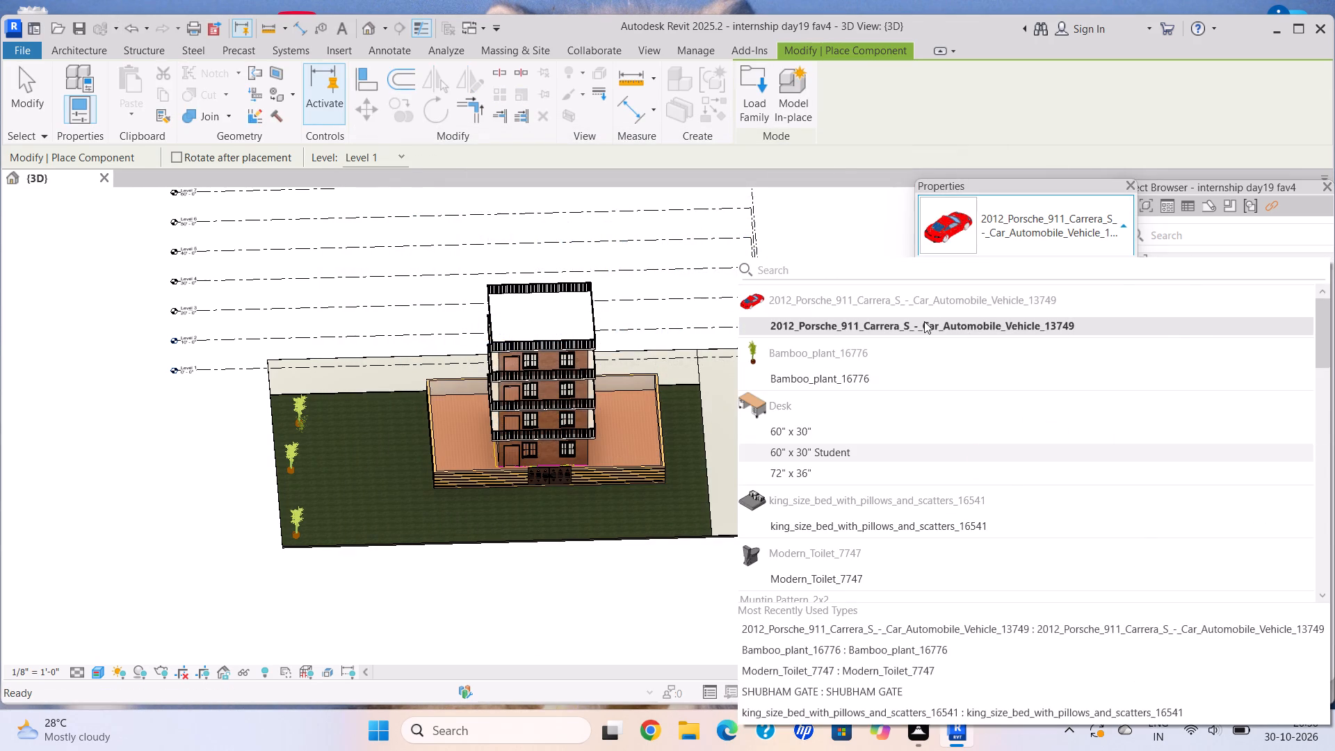
left_click(924, 321)
scroll(719, 446, "up", 7)
key("space")
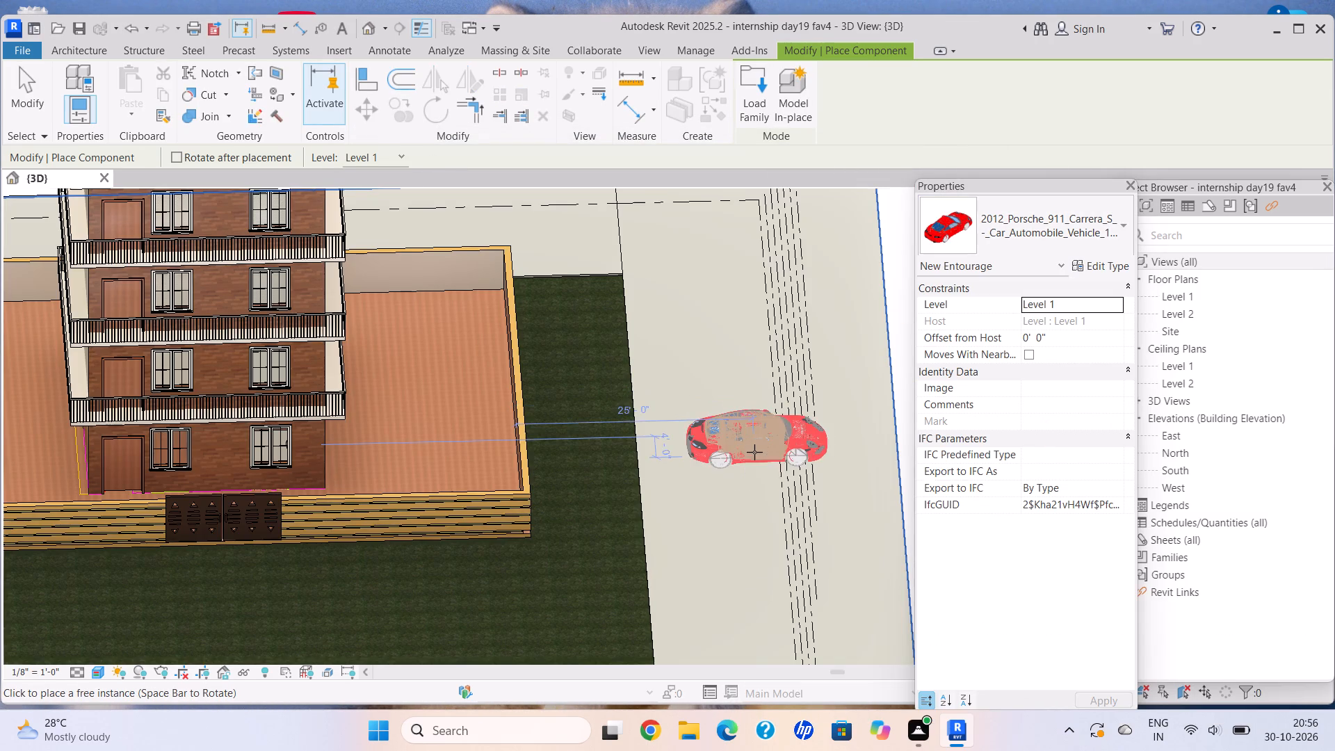
key("space")
left_click(754, 451)
key("Escape")
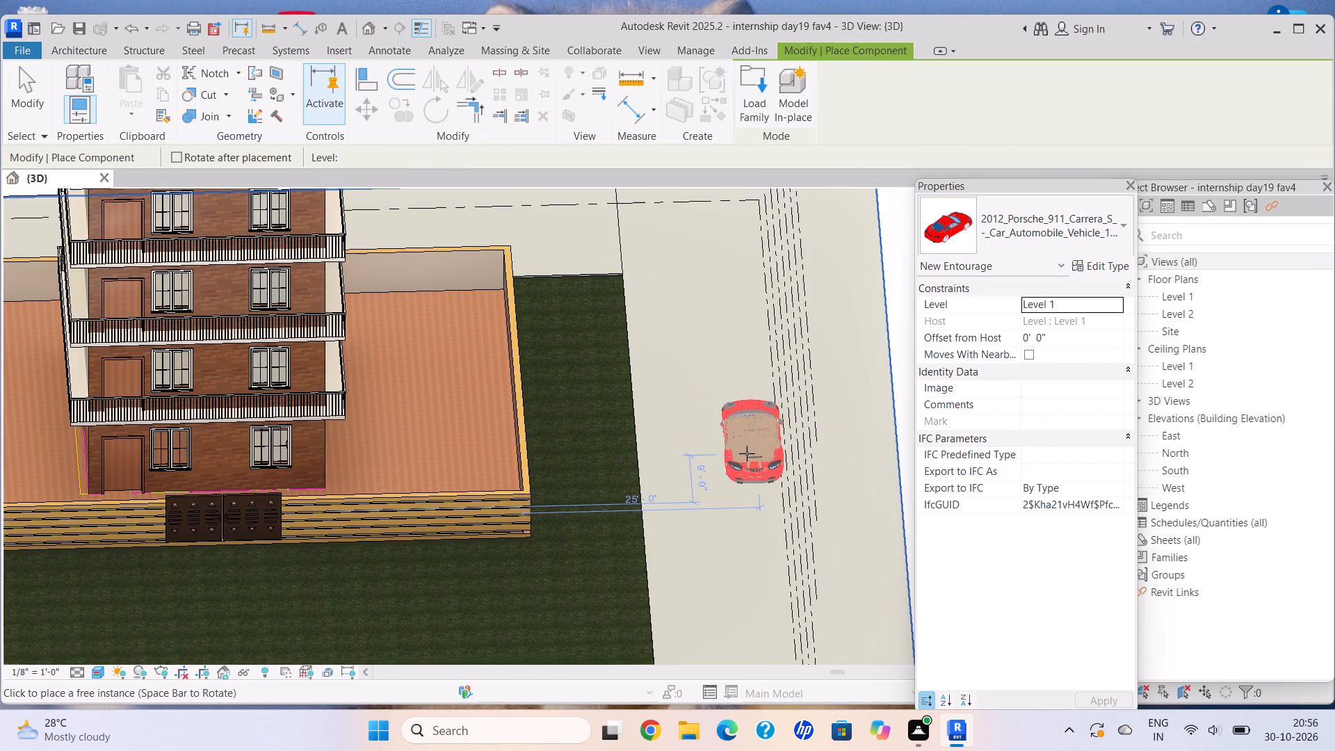
key("Escape")
key("Escape")
key("Escape")
key("Escape")
key("Escape")
key("Escape")
key("Escape")
key("Escape")
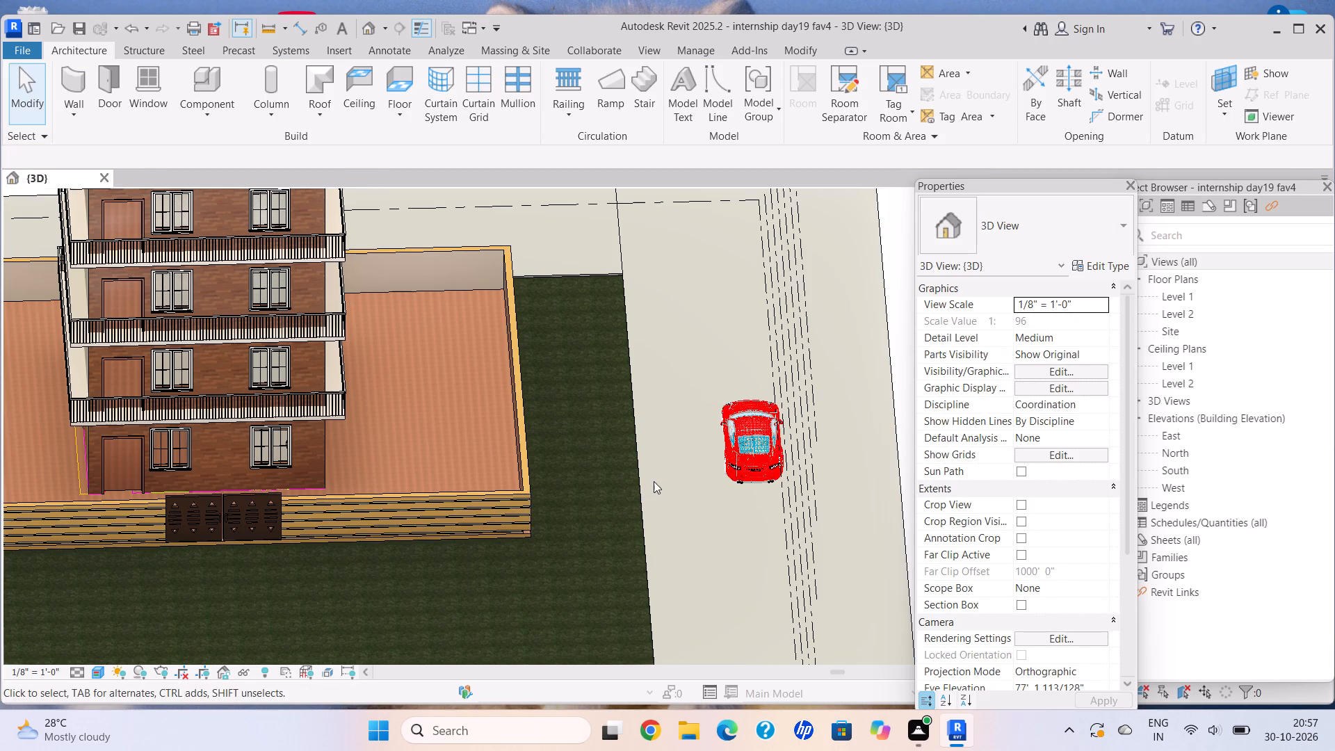
Move the rearmost bamboo plant outward toward the lawn's rear corner, roughly in line with the other plants.
scroll(655, 476, "down", 6)
middle_click_drag(647, 470, 569, 377)
scroll(646, 470, "up", 1)
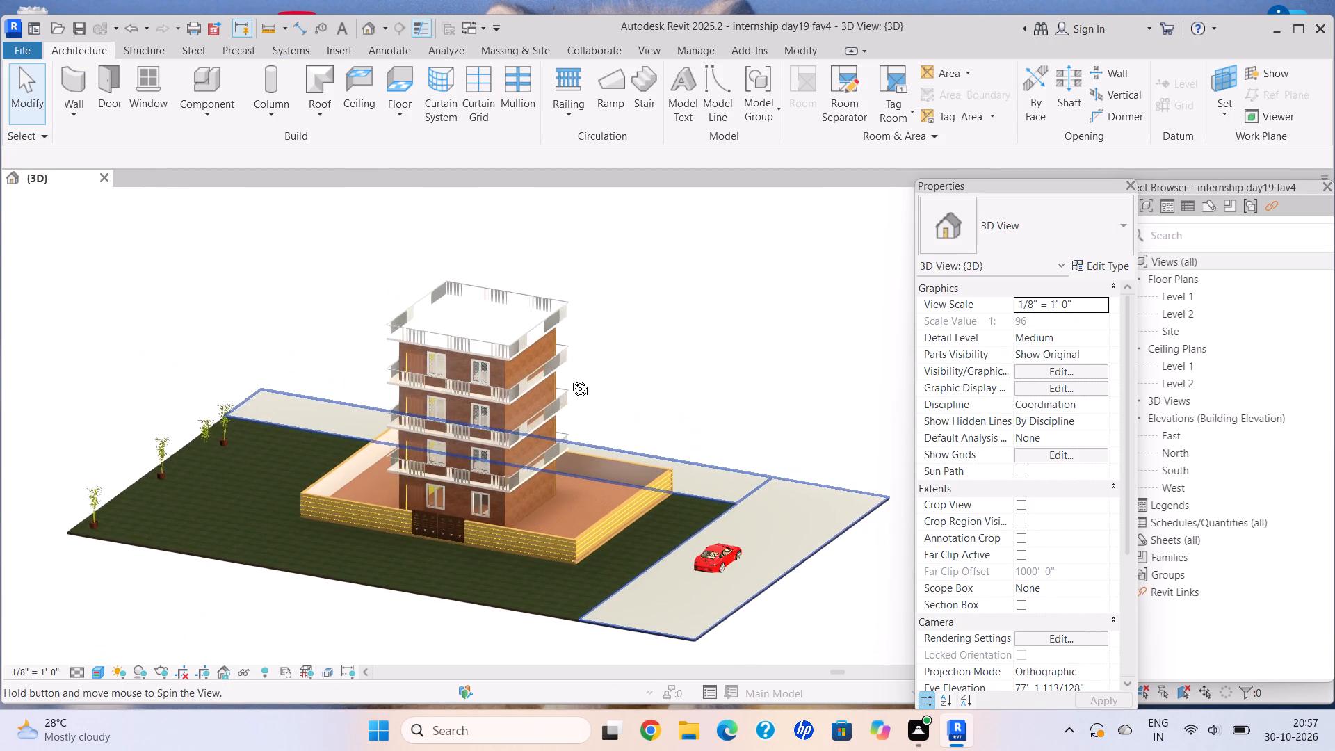
scroll(442, 622, "up", 6)
middle_click_drag(439, 603, 498, 587, "shift")
scroll(492, 499, "down", 4)
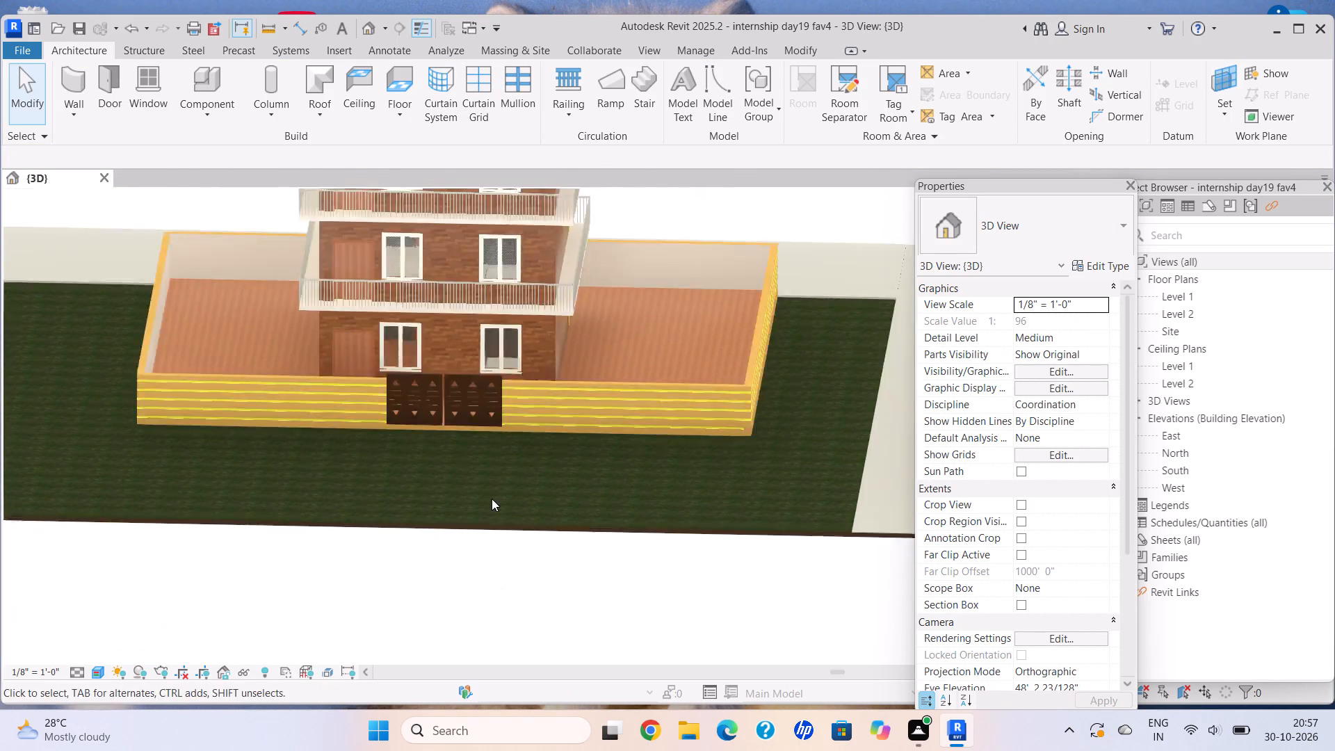
middle_click_drag(499, 501, 521, 526)
middle_click_drag(524, 527, 537, 535, "shift")
scroll(545, 532, "down", 3)
middle_click_drag(540, 531, 515, 519, "shift")
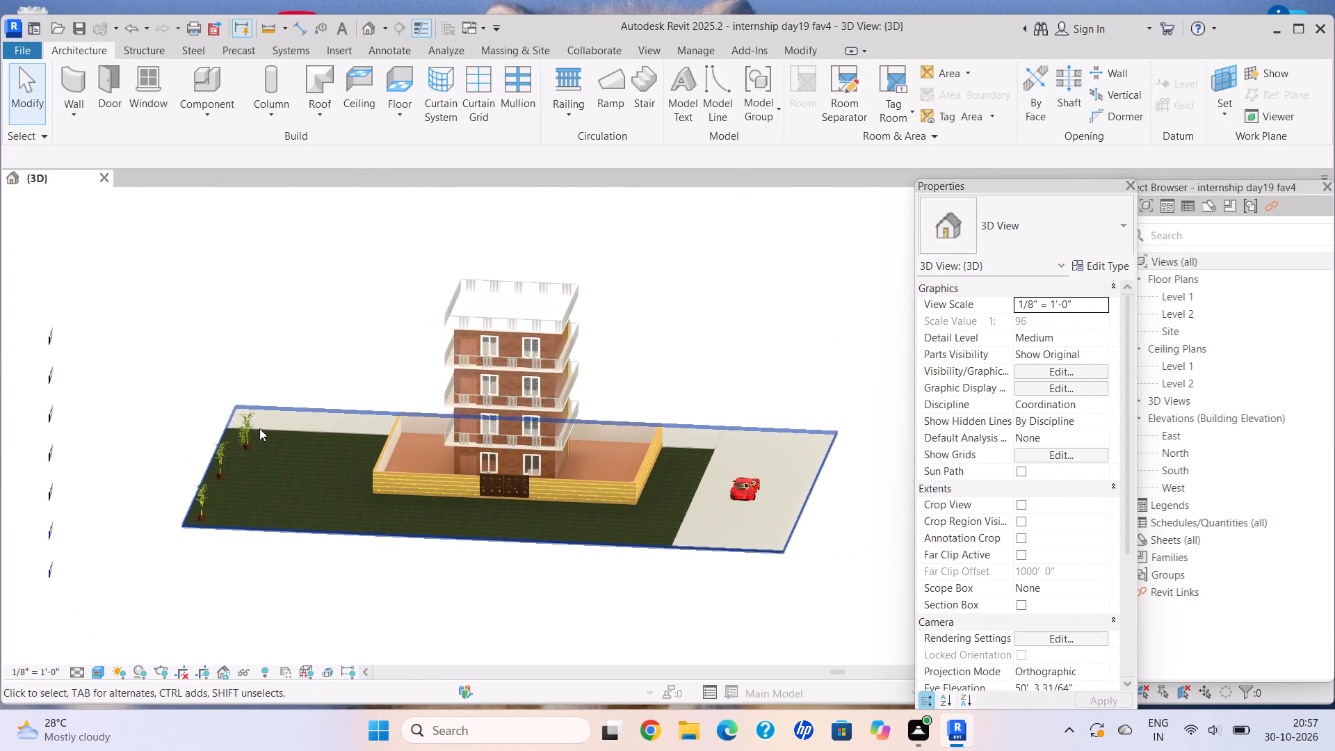
middle_click_drag(263, 457, 289, 467, "shift")
scroll(289, 466, "up", 3, "shift")
middle_click_drag(279, 465, 376, 503)
scroll(281, 492, "up", 5)
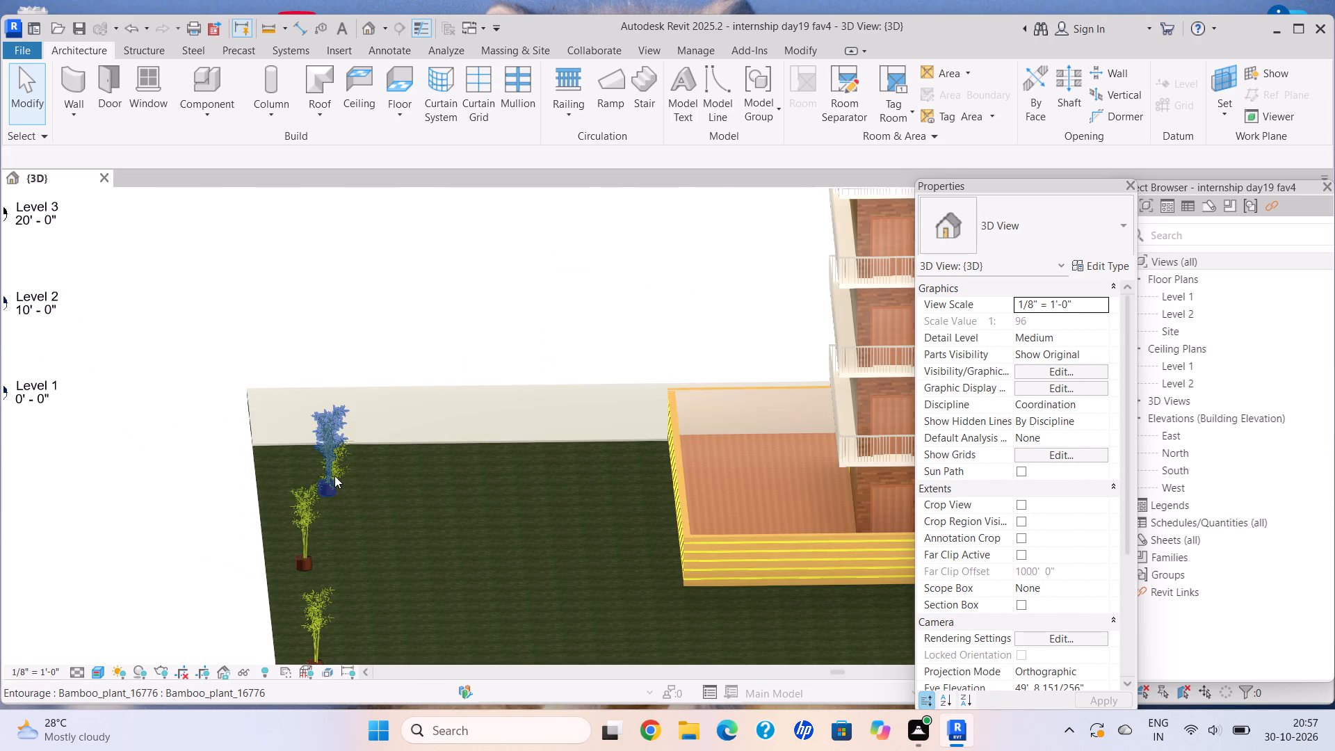
left_click(334, 475)
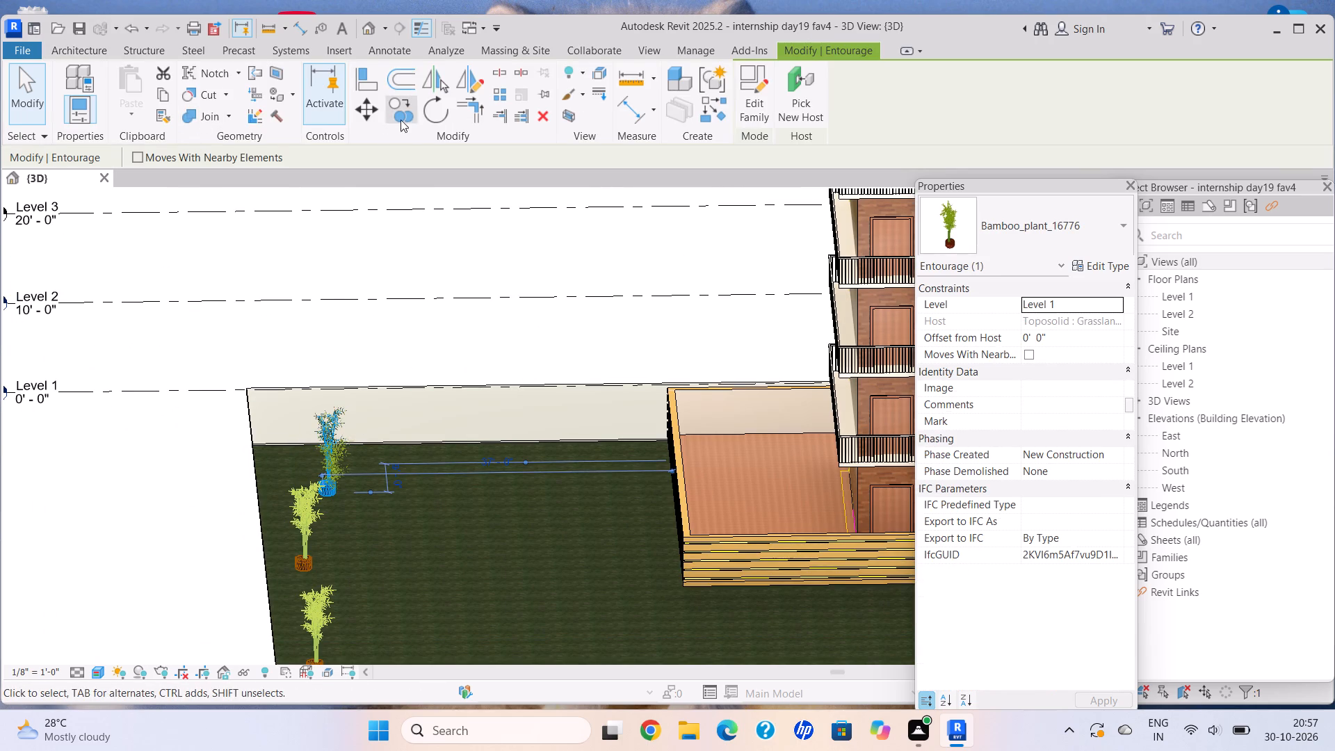
left_click(371, 111)
left_click(334, 485)
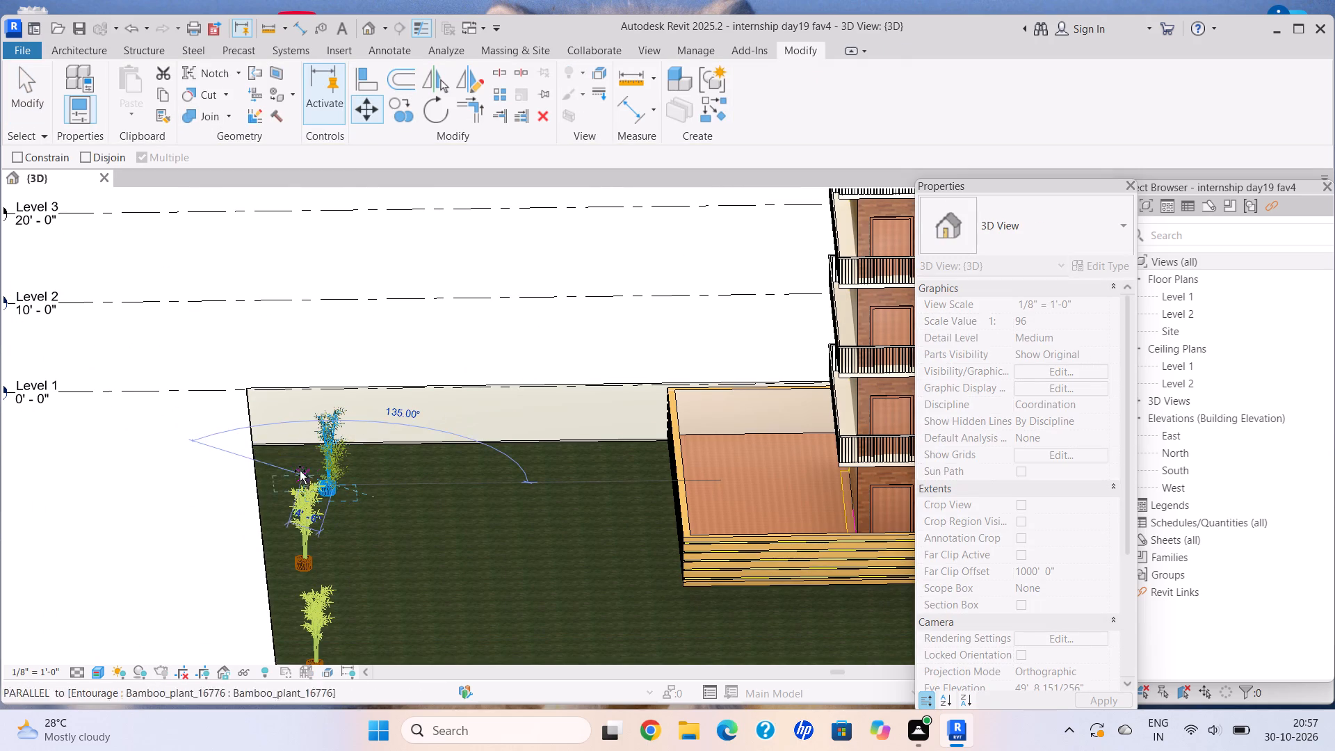
left_click(302, 464)
key("Escape")
key("Escape")
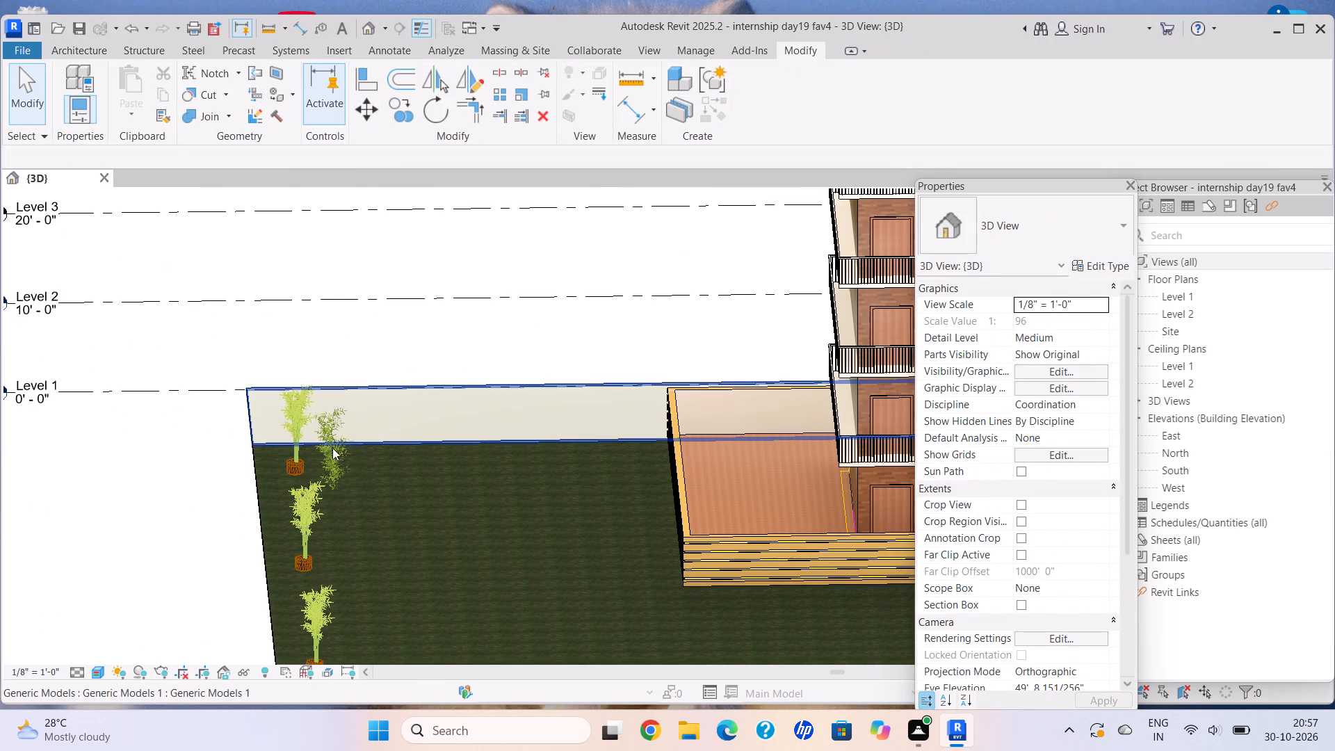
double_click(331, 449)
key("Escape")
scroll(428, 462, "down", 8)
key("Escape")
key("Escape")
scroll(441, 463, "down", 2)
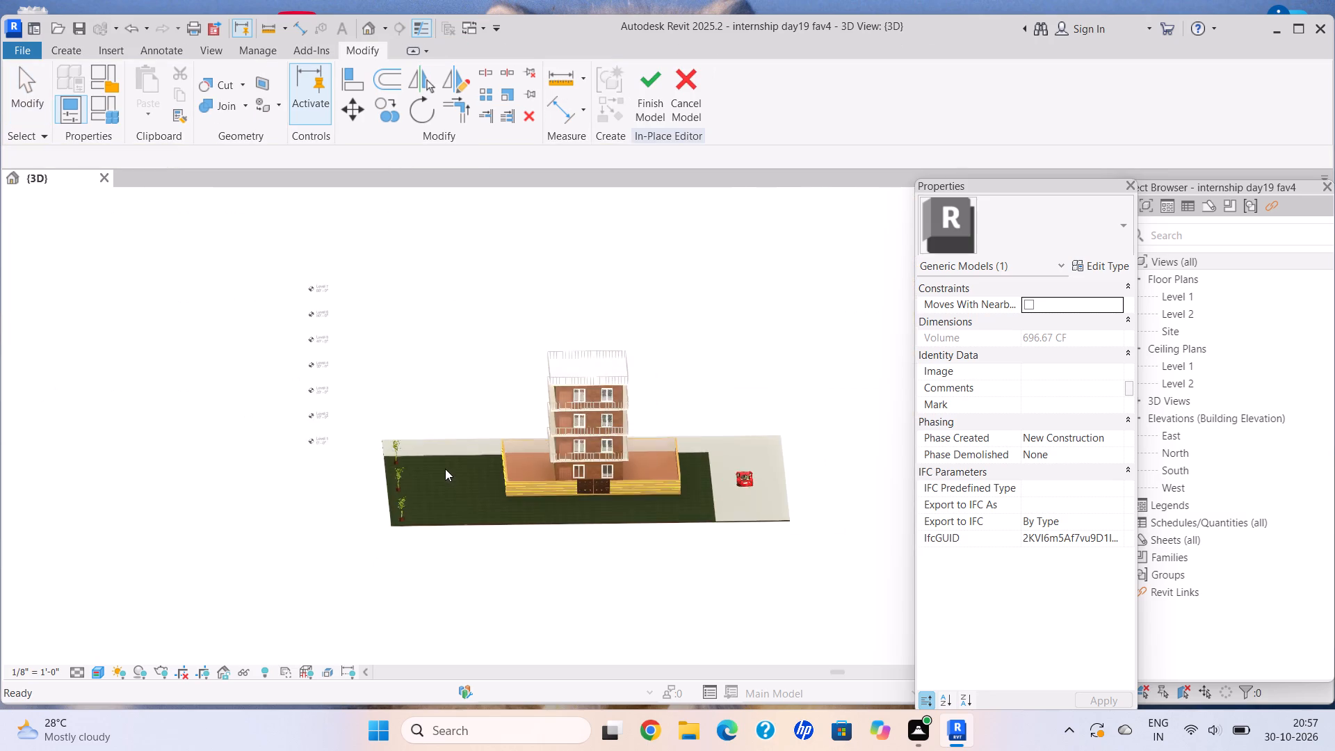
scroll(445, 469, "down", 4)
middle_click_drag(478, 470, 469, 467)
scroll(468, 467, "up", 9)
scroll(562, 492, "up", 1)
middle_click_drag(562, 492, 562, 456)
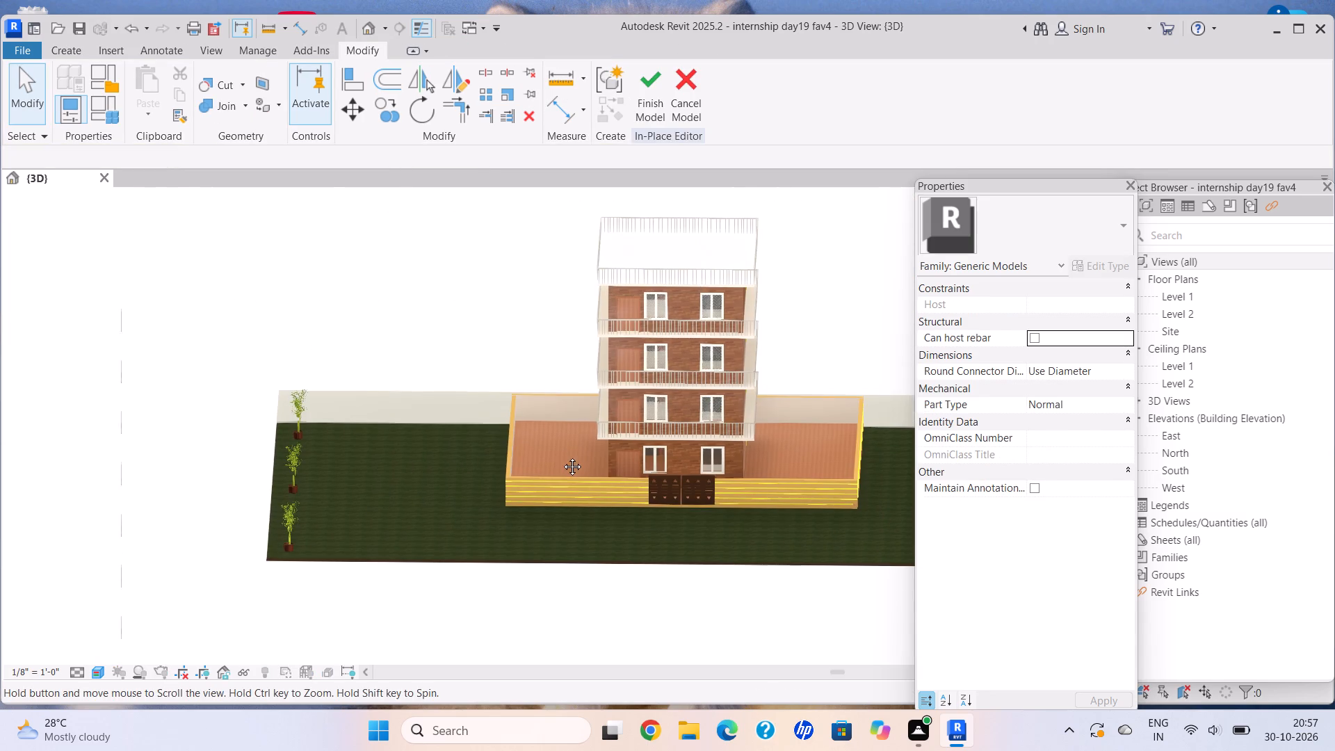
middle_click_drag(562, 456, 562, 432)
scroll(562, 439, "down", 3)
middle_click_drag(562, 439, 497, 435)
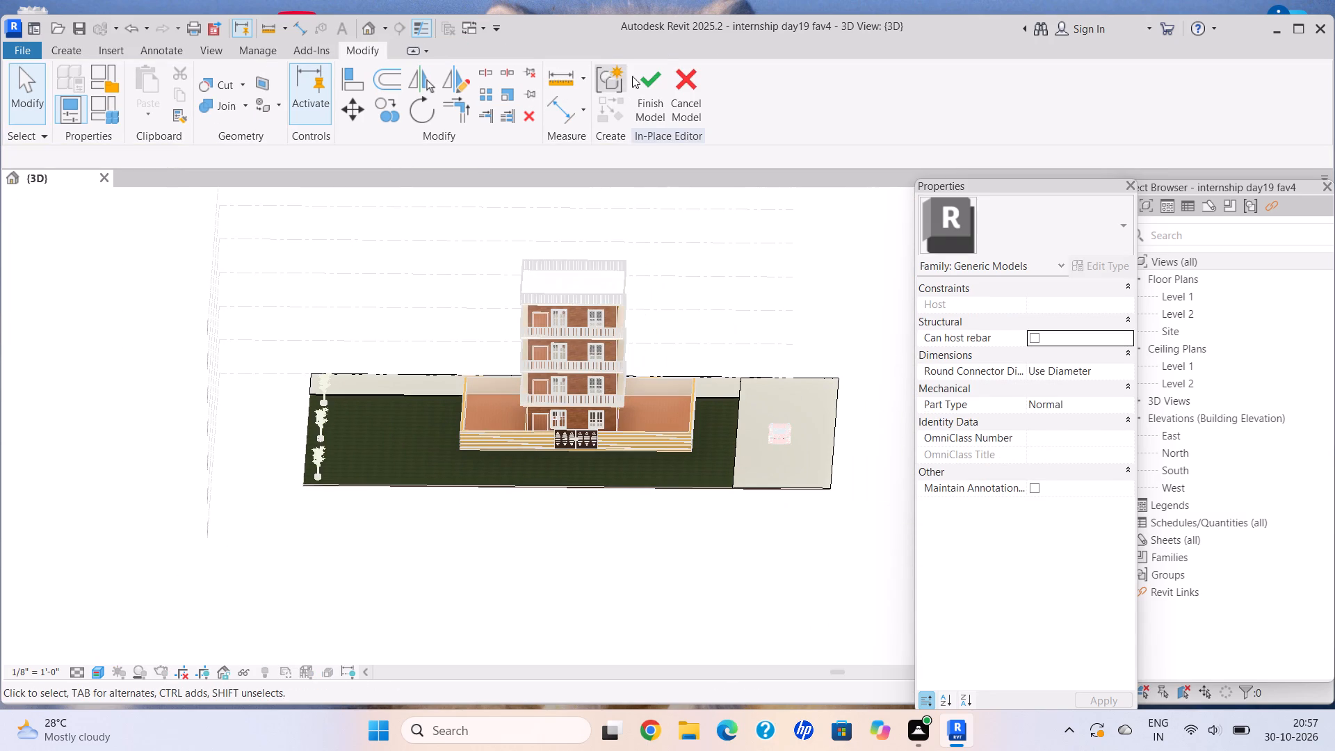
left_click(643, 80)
Examine the building, bamboo row and car placement across the whole site from the front.
scroll(655, 422, "up", 4)
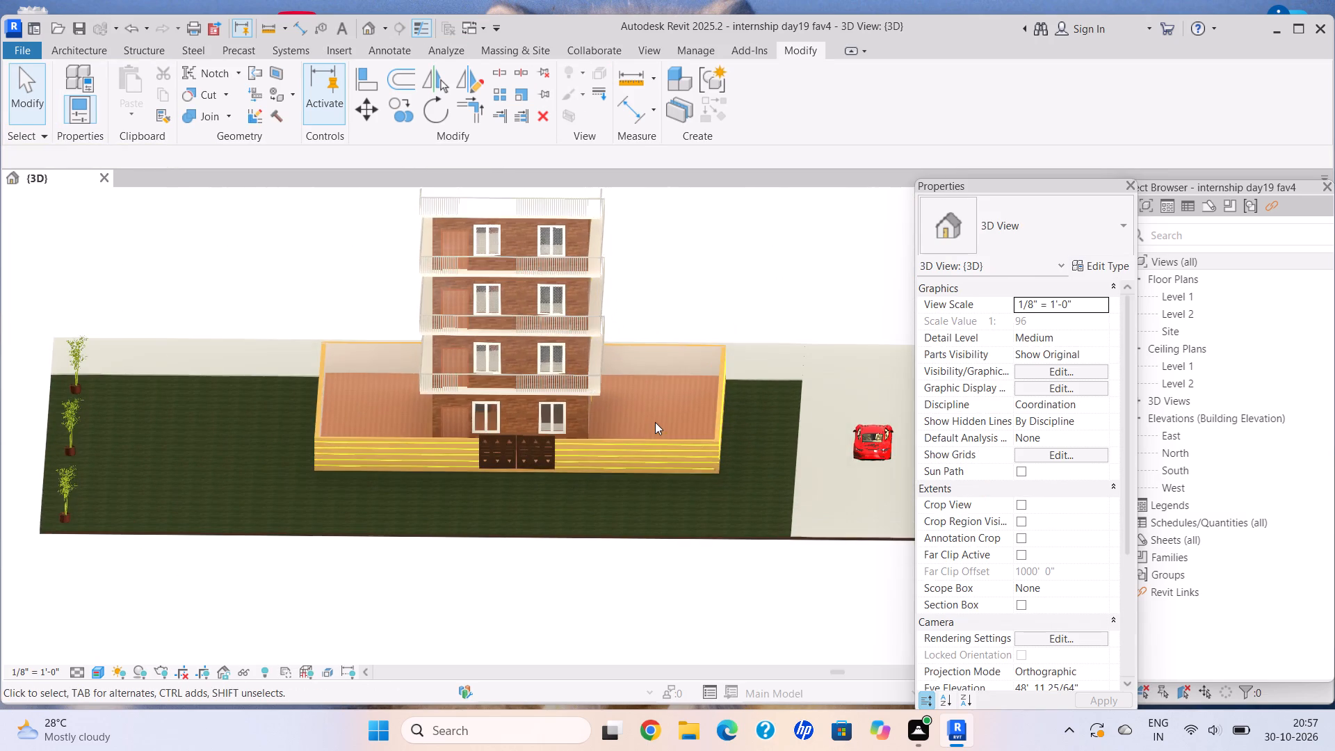
key("Escape")
scroll(655, 422, "down", 2)
middle_click_drag(653, 421, 655, 396, "shift")
middle_click_drag(654, 396, 642, 391, "shift")
scroll(642, 391, "up", 1, "shift")
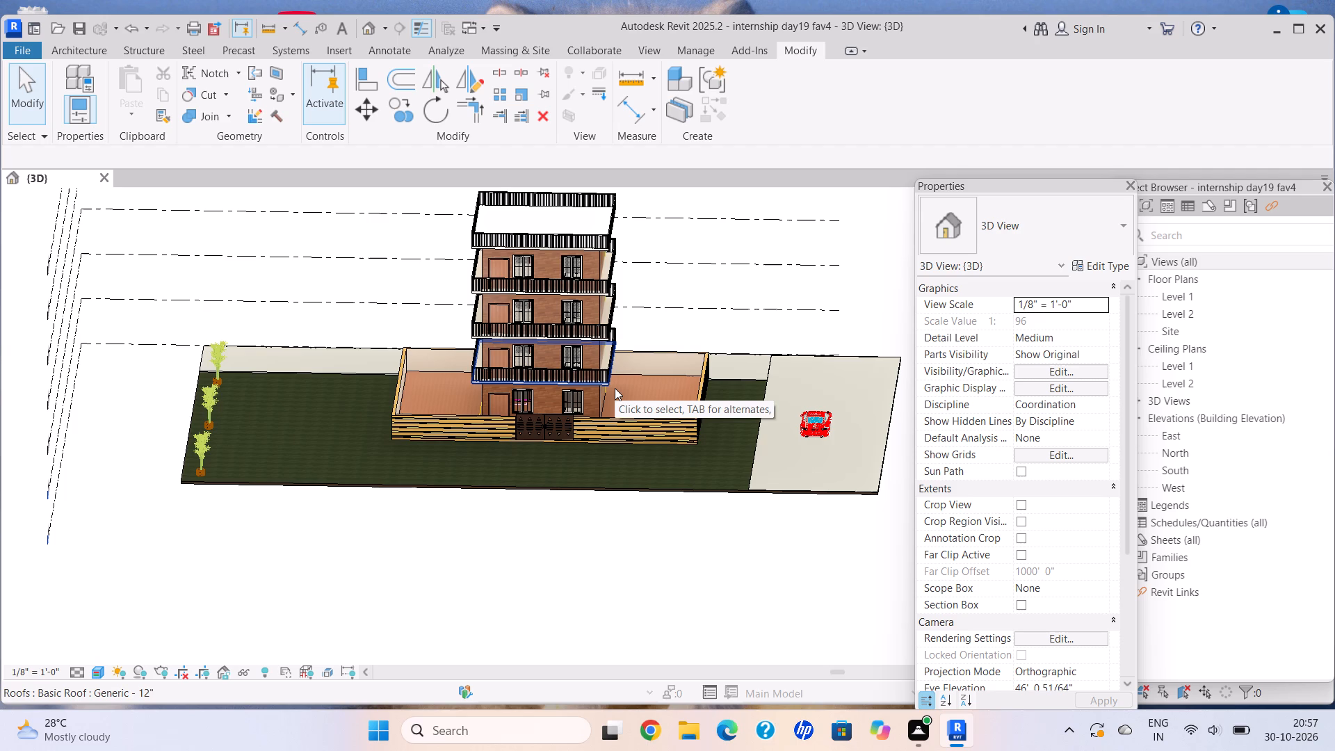
middle_click_drag(657, 423, 646, 465)
middle_click_drag(702, 481, 680, 463)
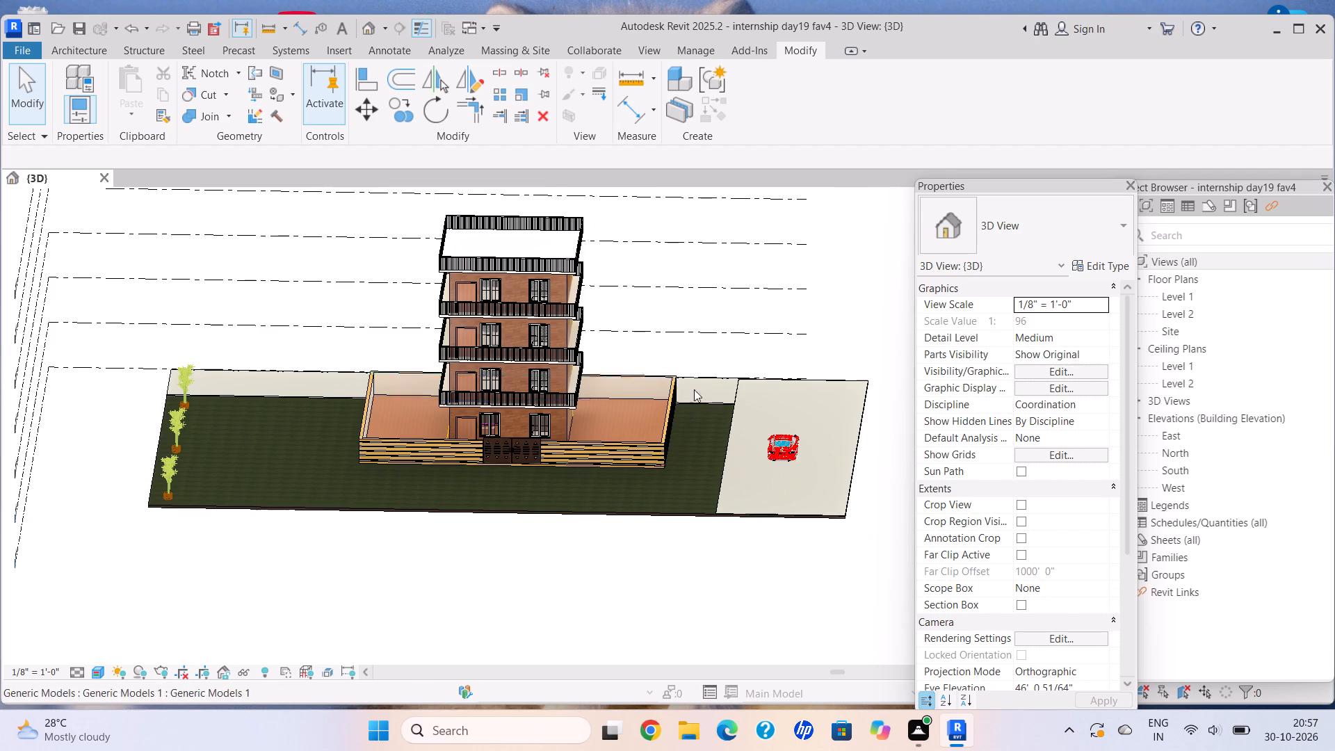
Save the project as internship day19 fav4.rvt in the Documents folder.
left_click(28, 50)
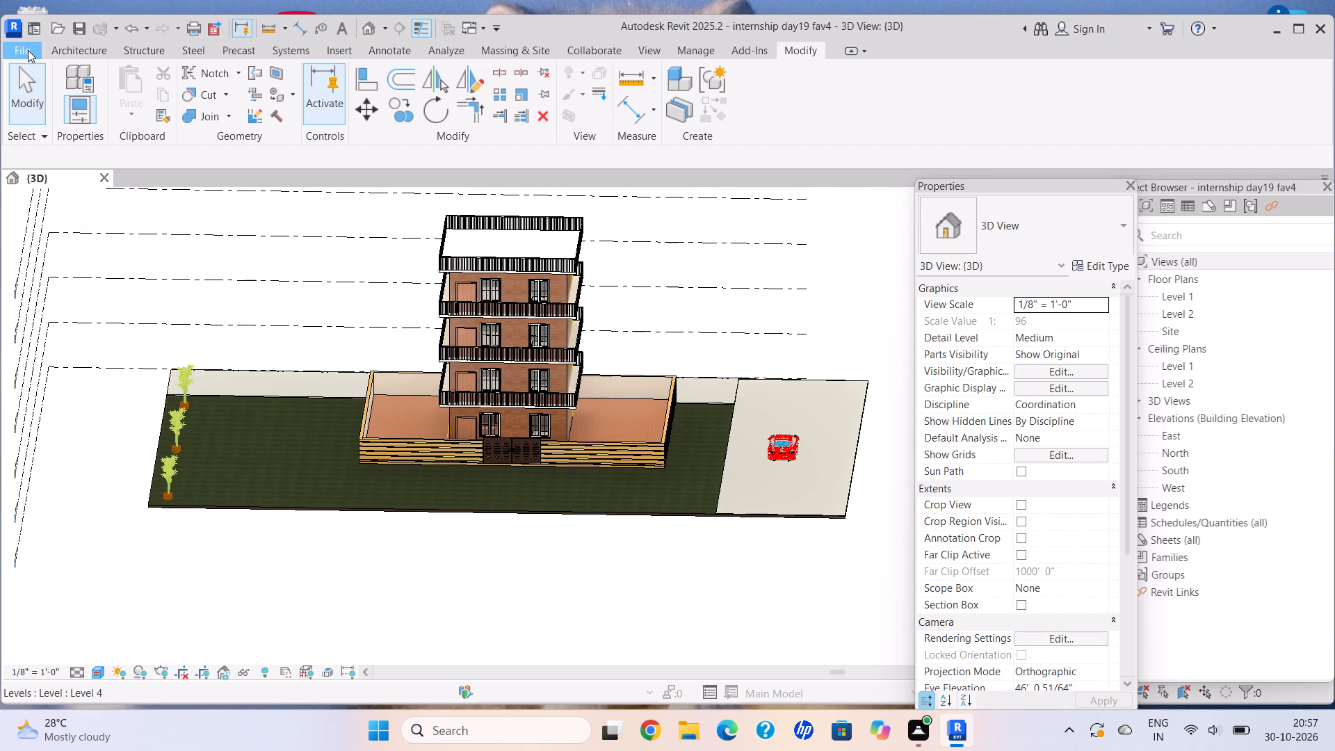
left_click(60, 271)
left_click(197, 193)
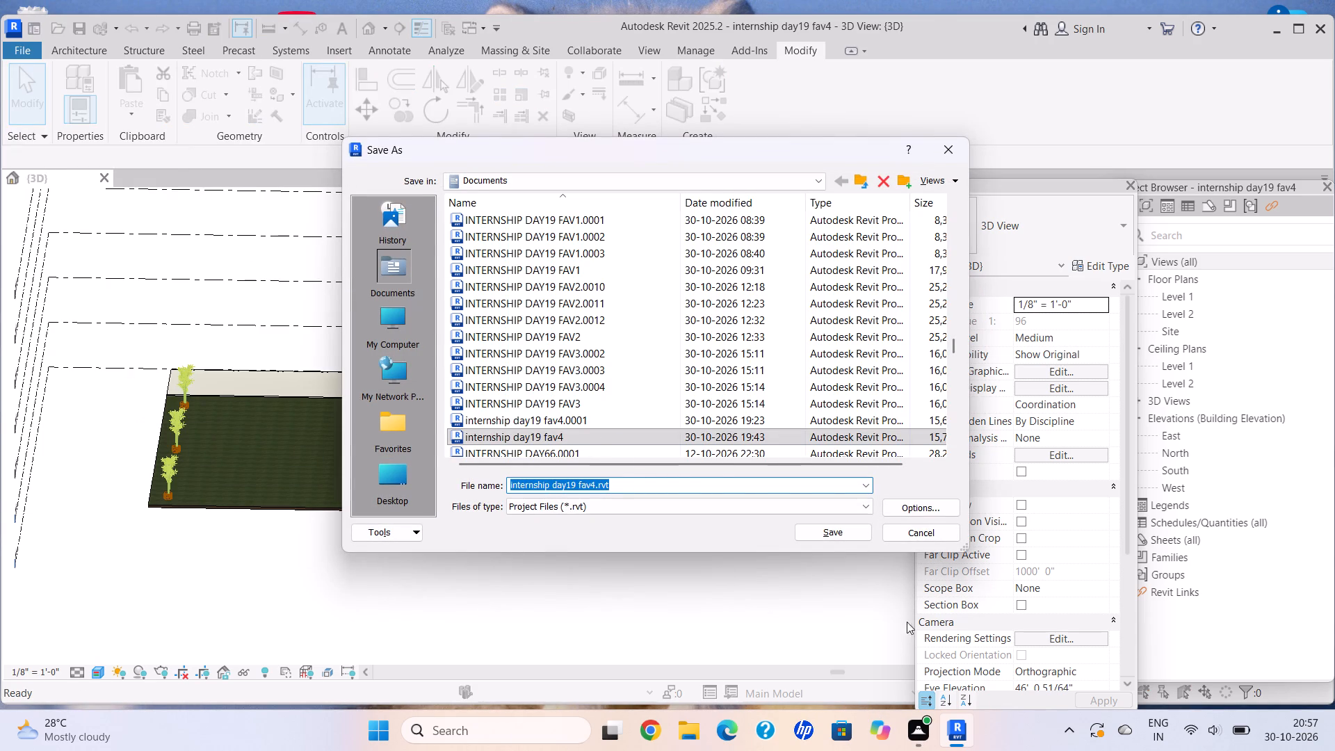
left_click(844, 535)
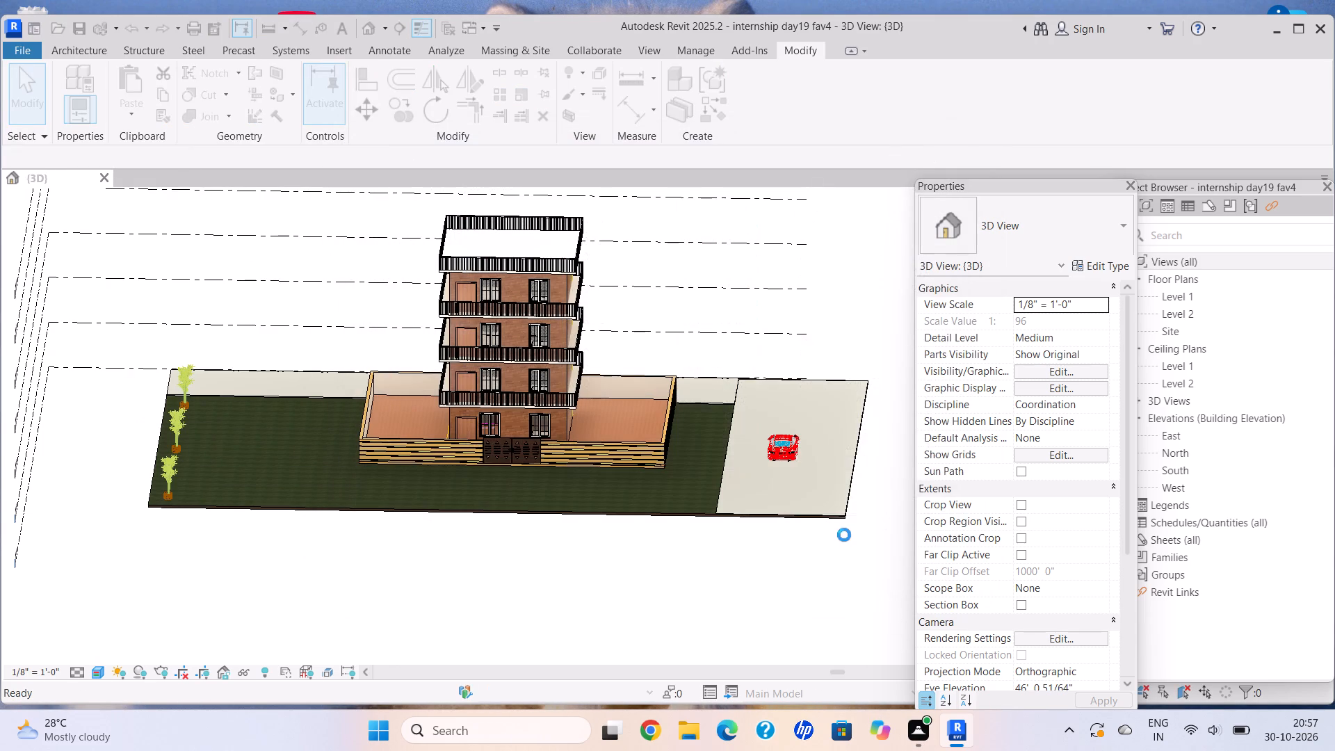